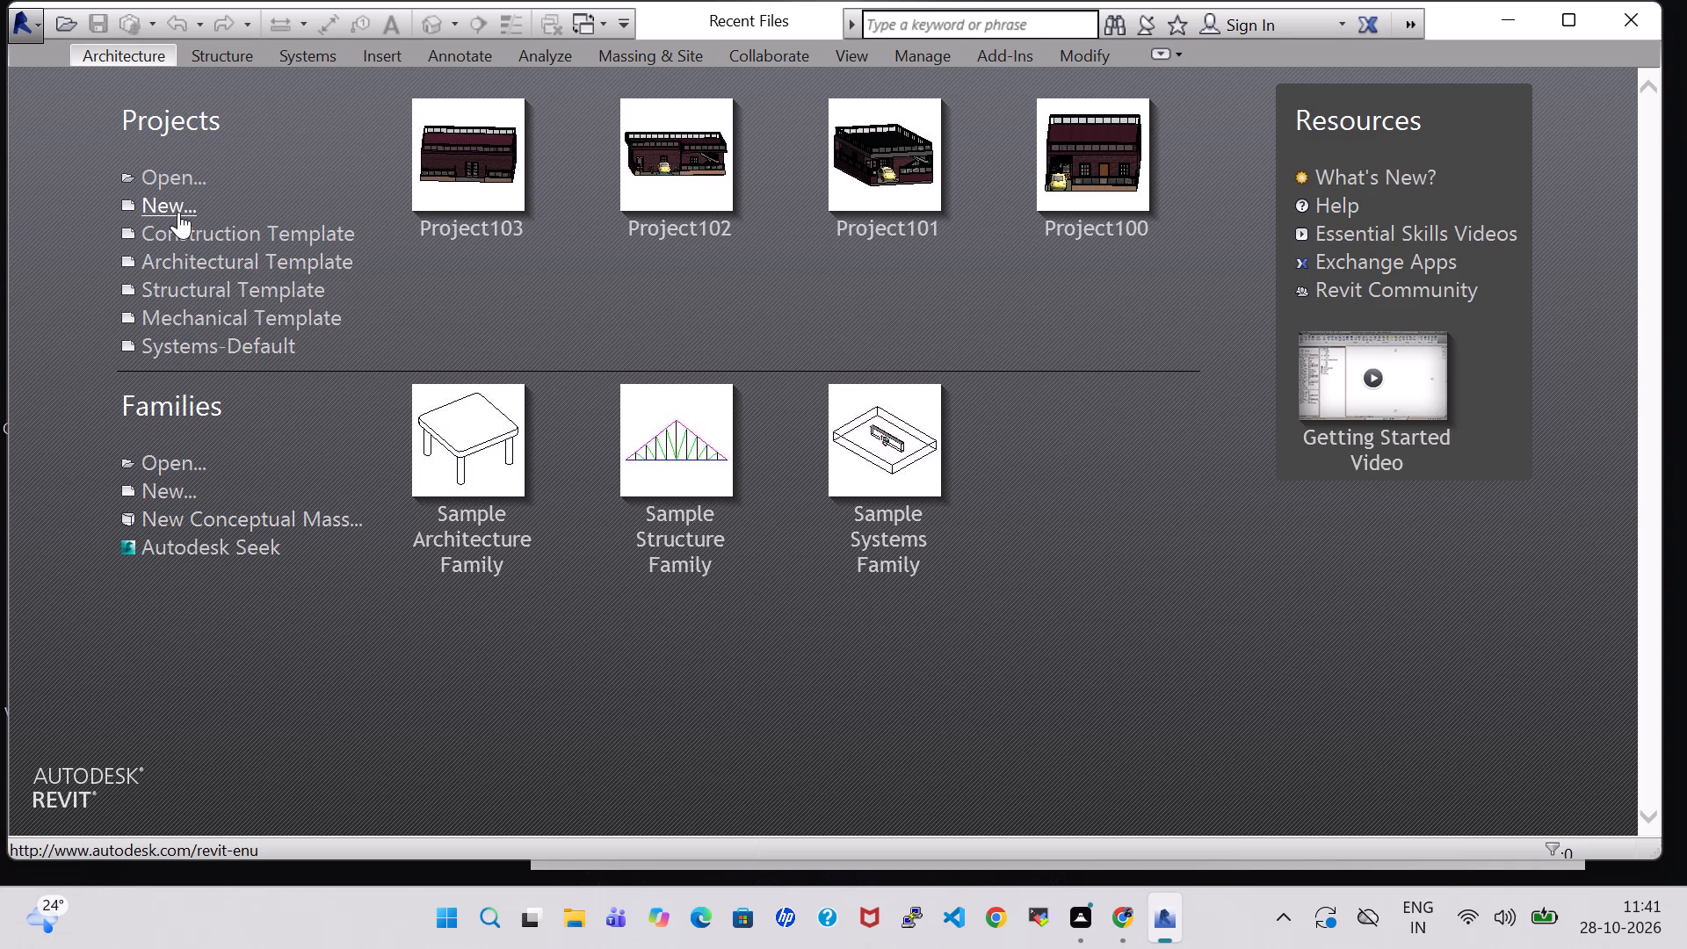
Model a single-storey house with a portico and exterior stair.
Create a new project from the Architectural Template.
{"action": "left_click", "coordinate": [174, 212]}
{"action": "left_click", "coordinate": [702, 393]}
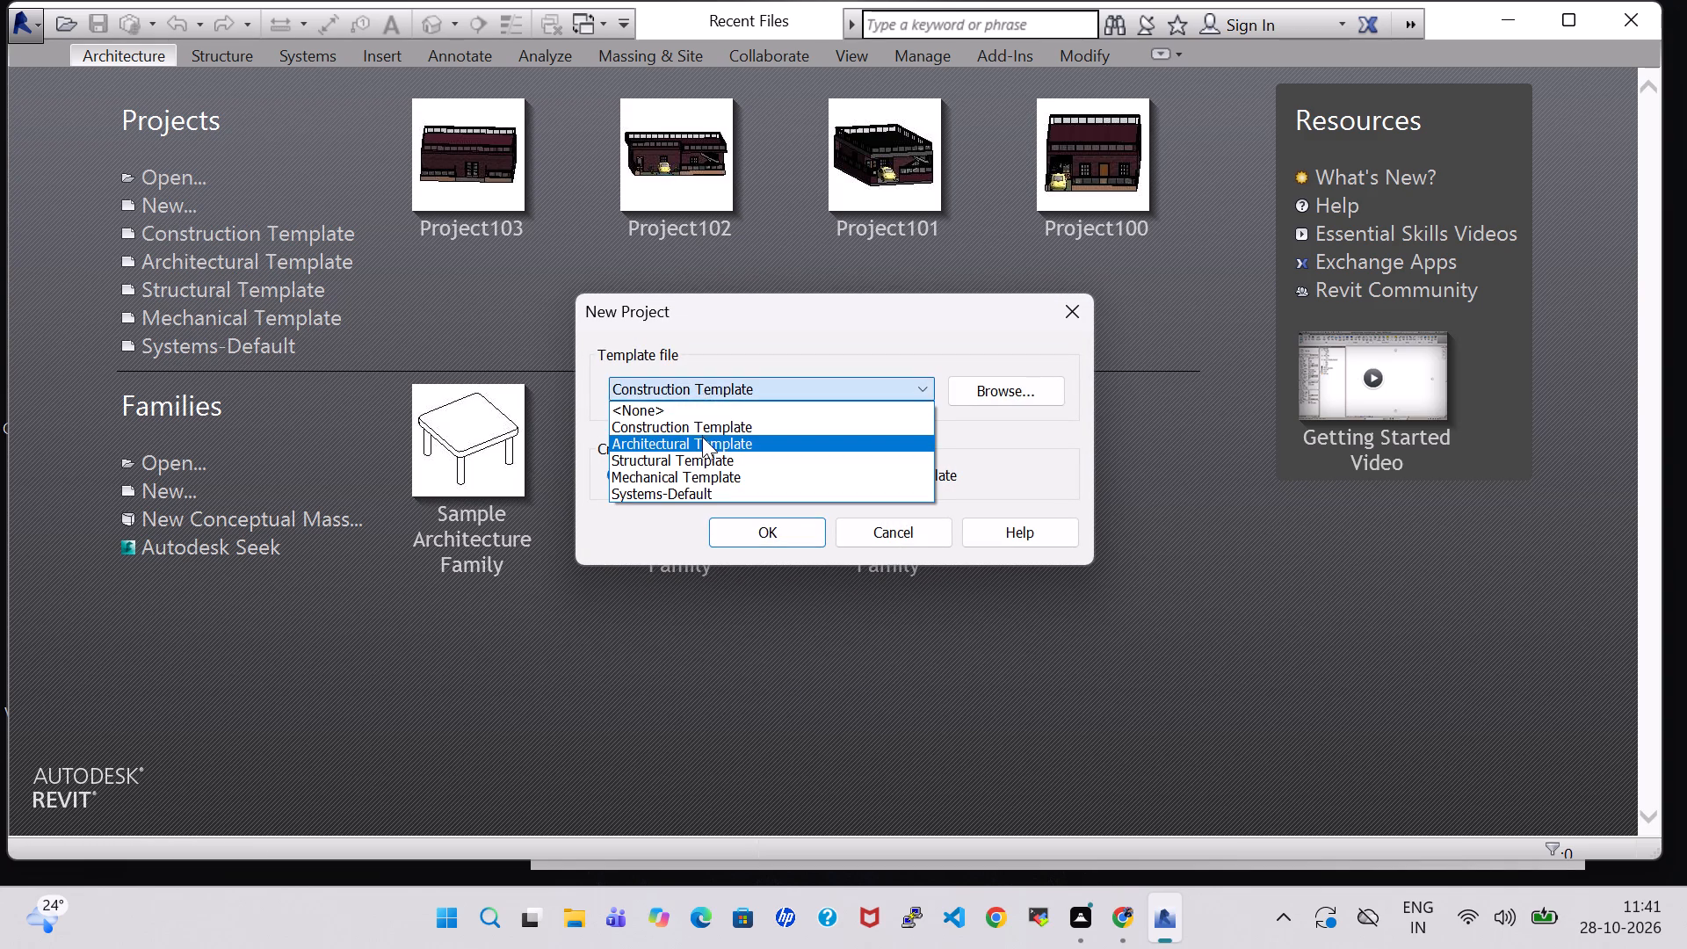
{"action": "left_click", "coordinate": [702, 442]}
{"action": "left_click", "coordinate": [745, 525]}
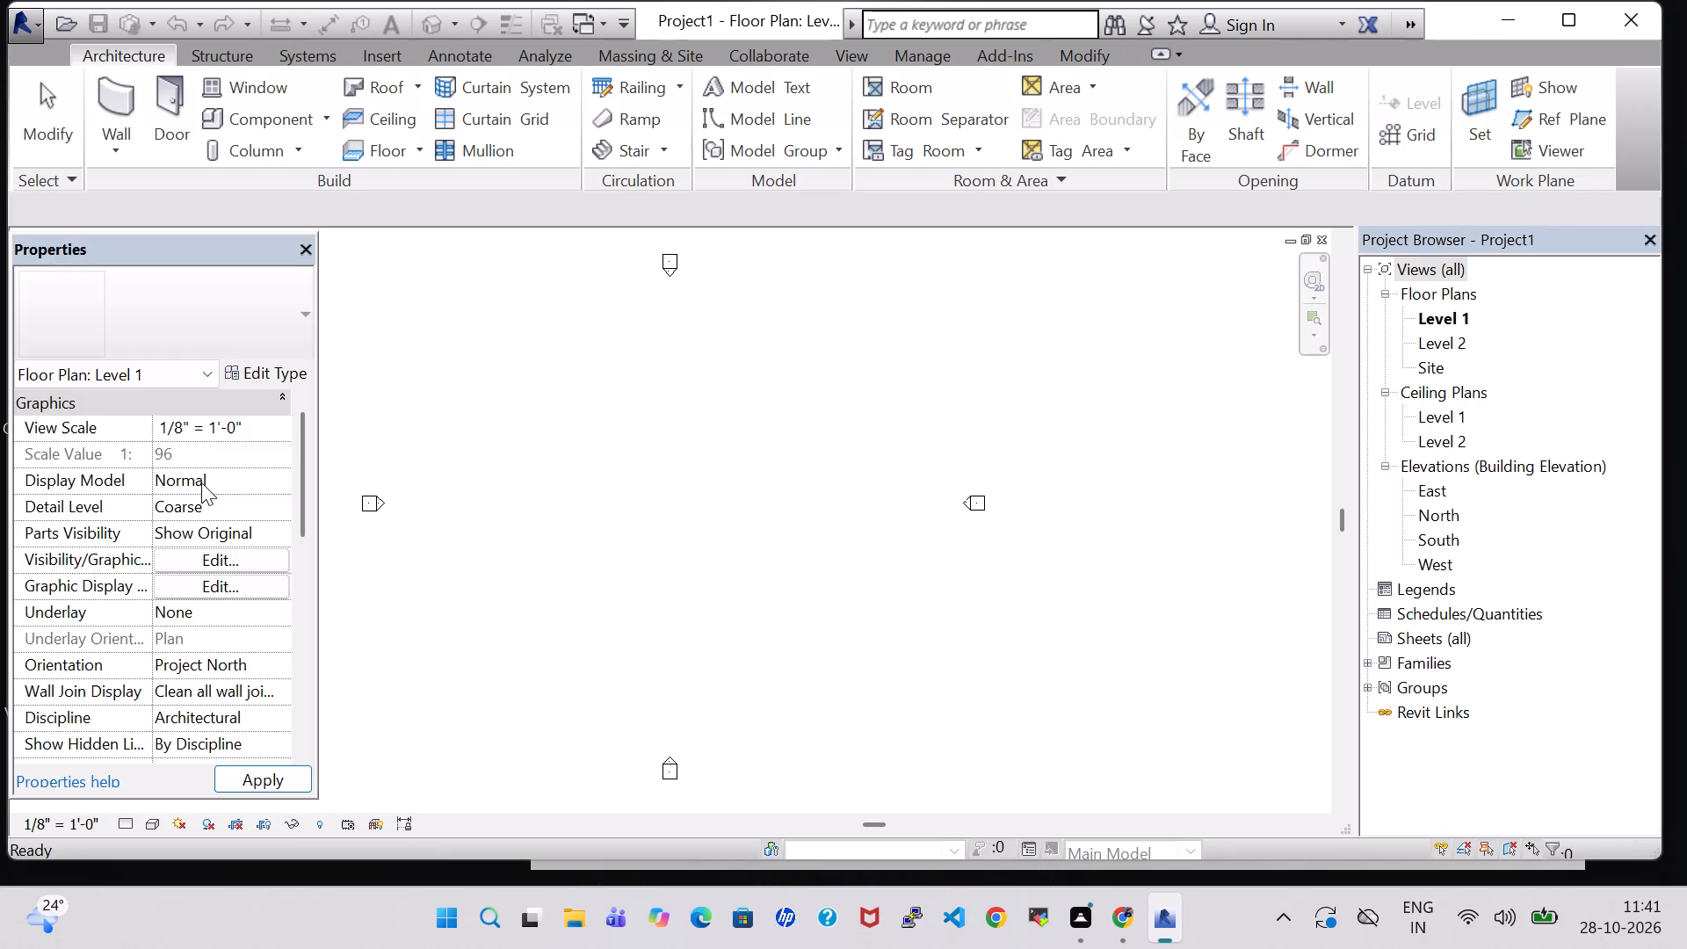
Draw a closed rectangle of Generic - 8" walls on Level 1, about 30' wide and 59'-10" long.
{"action": "left_click", "coordinate": [126, 94]}
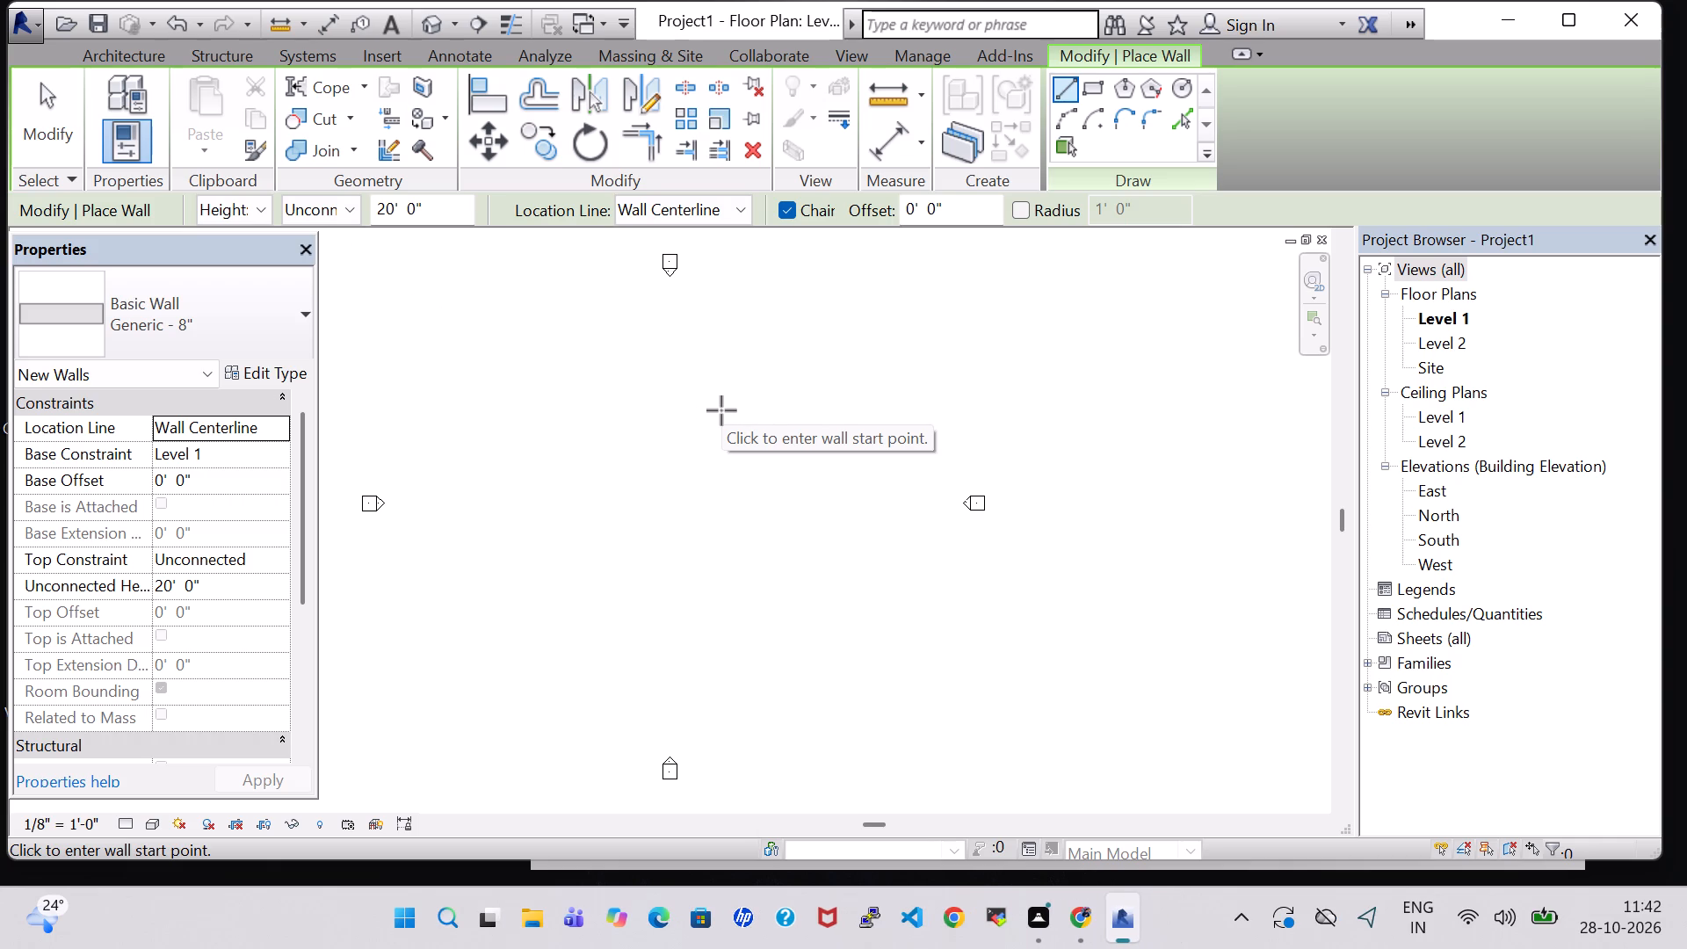
{"action": "scroll", "coordinate": [614, 402], "scroll_direction": "up", "scroll_amount": 1}
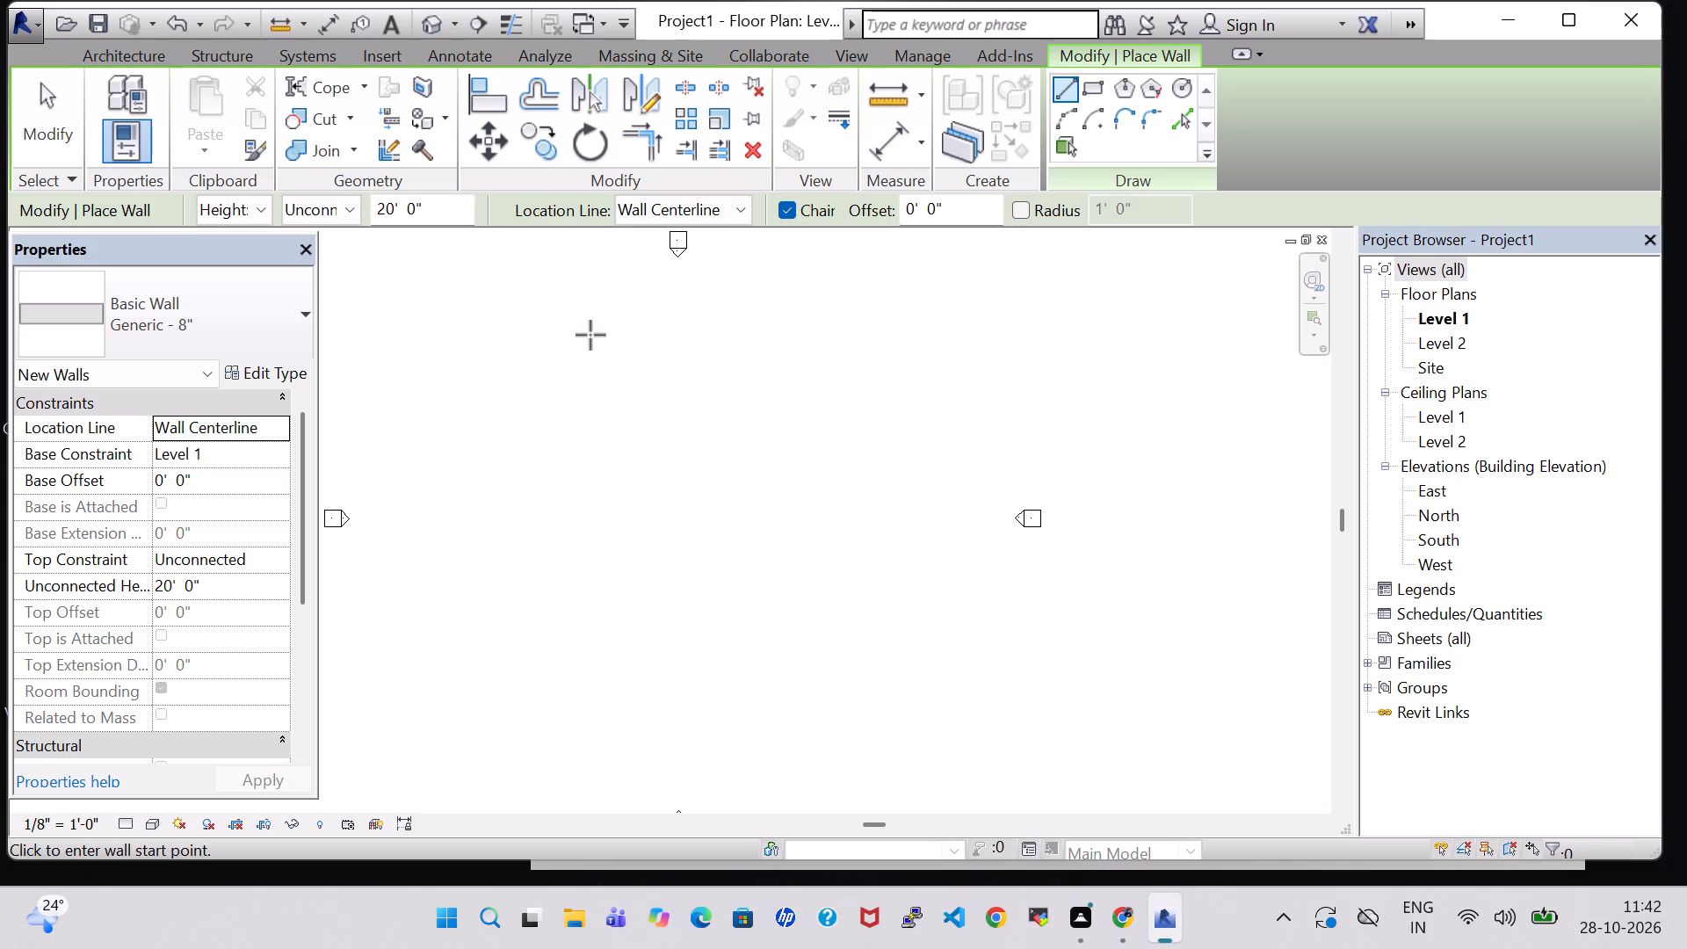
{"action": "left_click", "coordinate": [590, 335]}
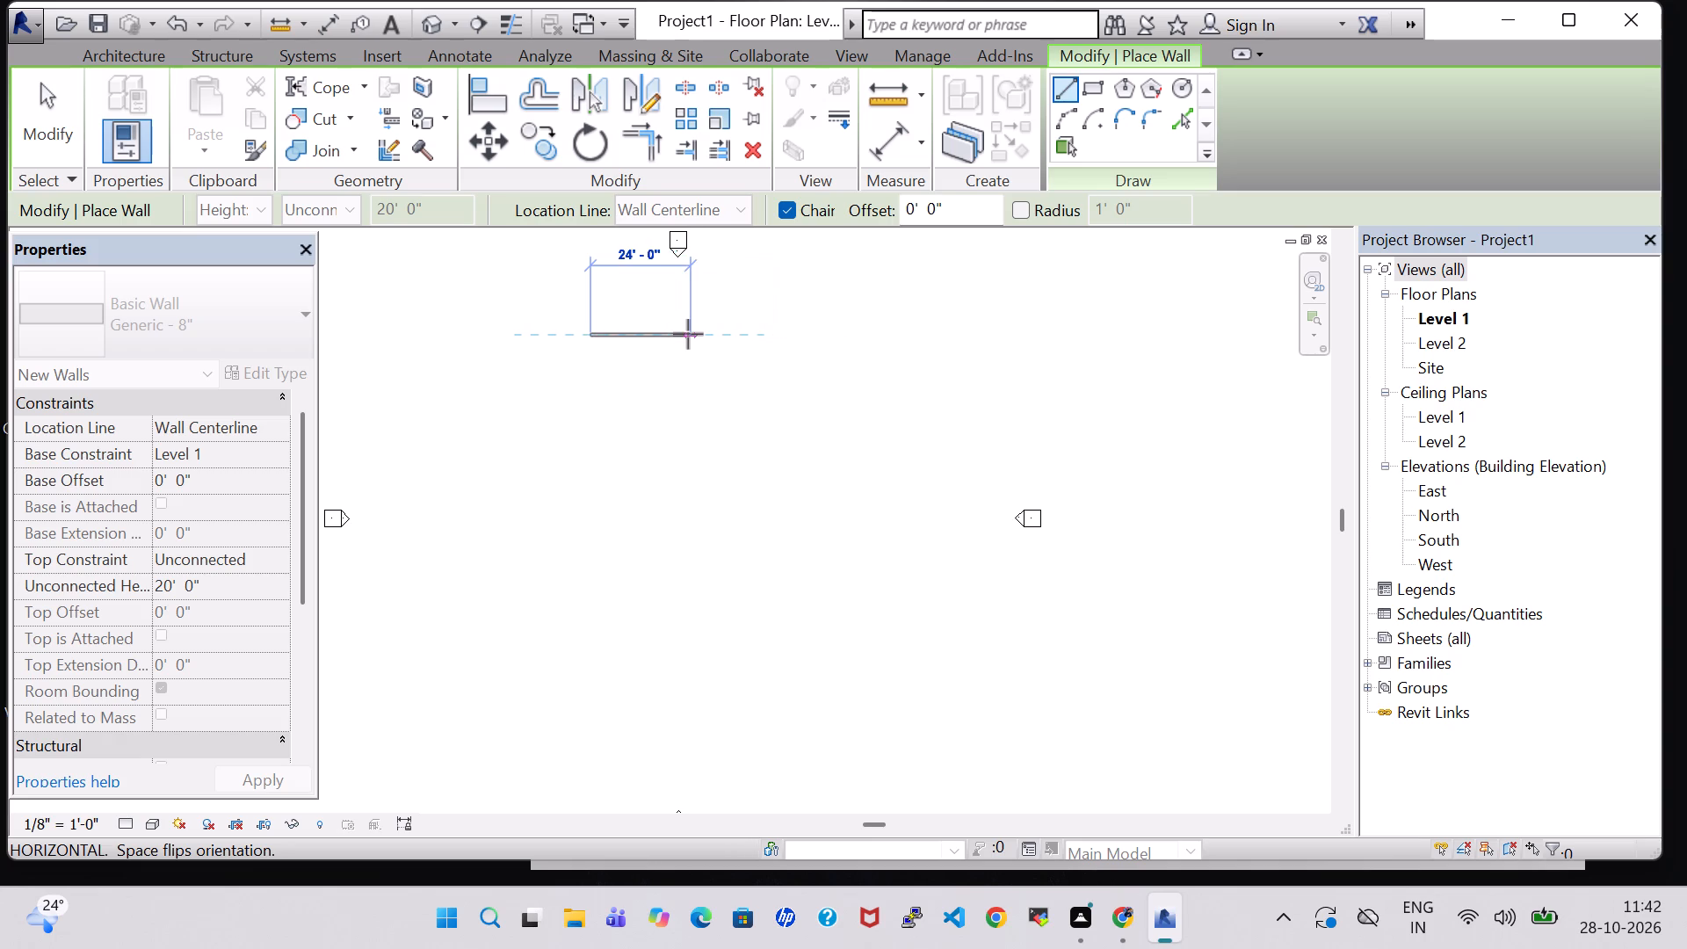
{"action": "scroll", "coordinate": [688, 334], "scroll_direction": "up", "scroll_amount": 4}
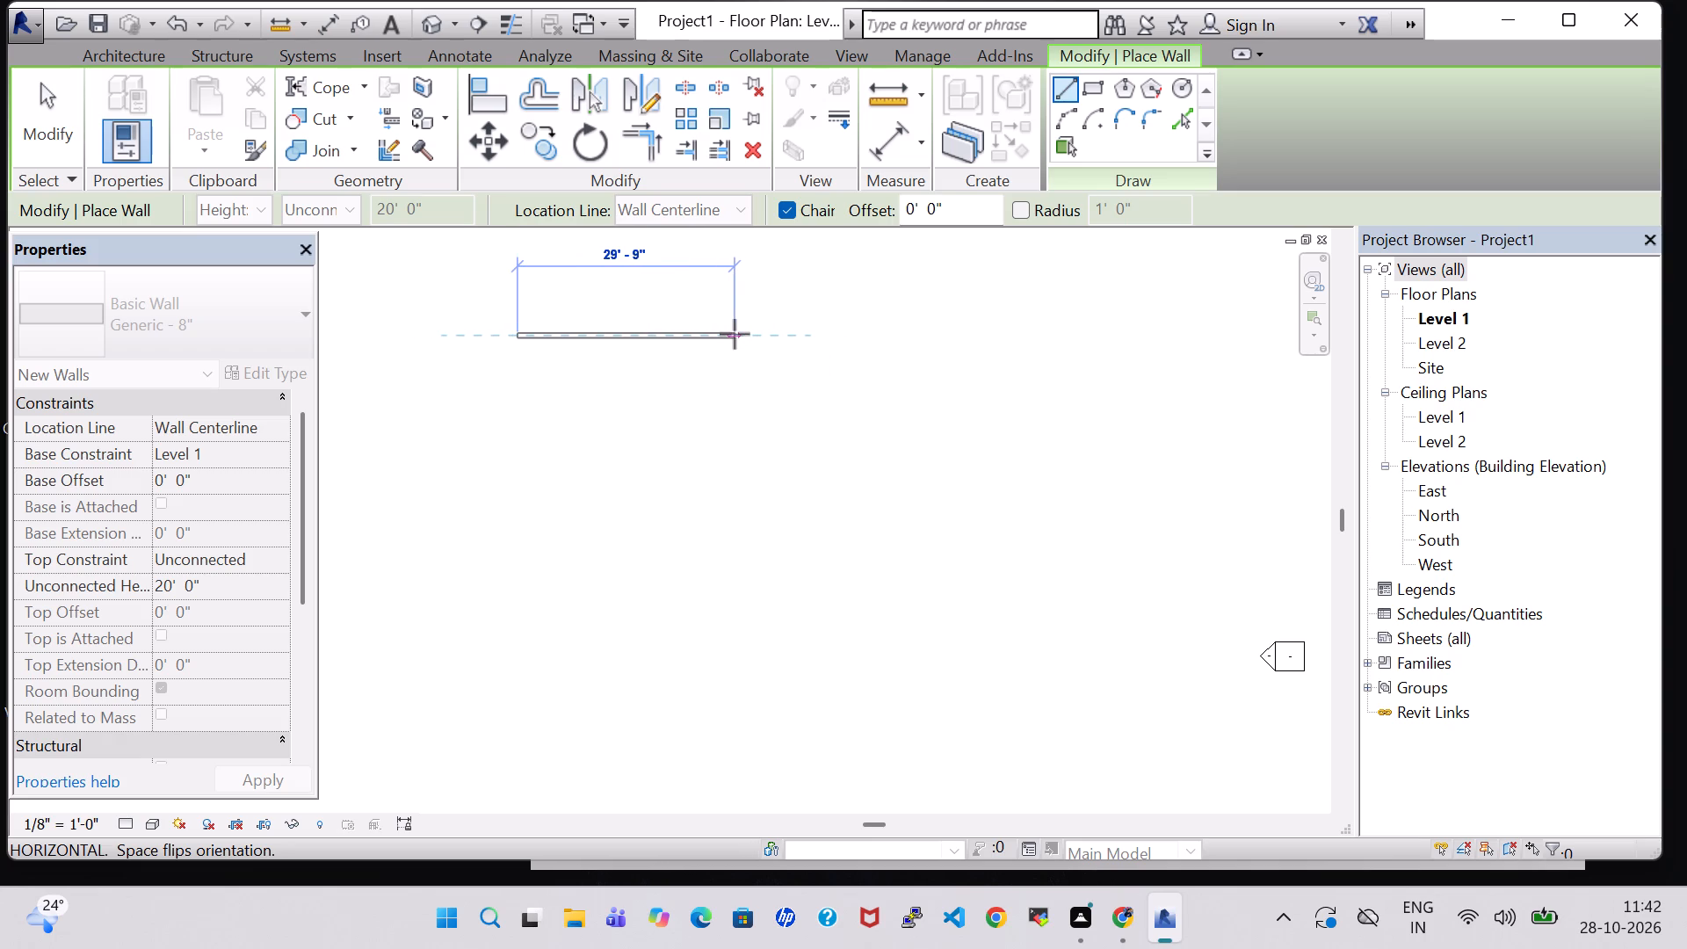
{"action": "left_click", "coordinate": [736, 334]}
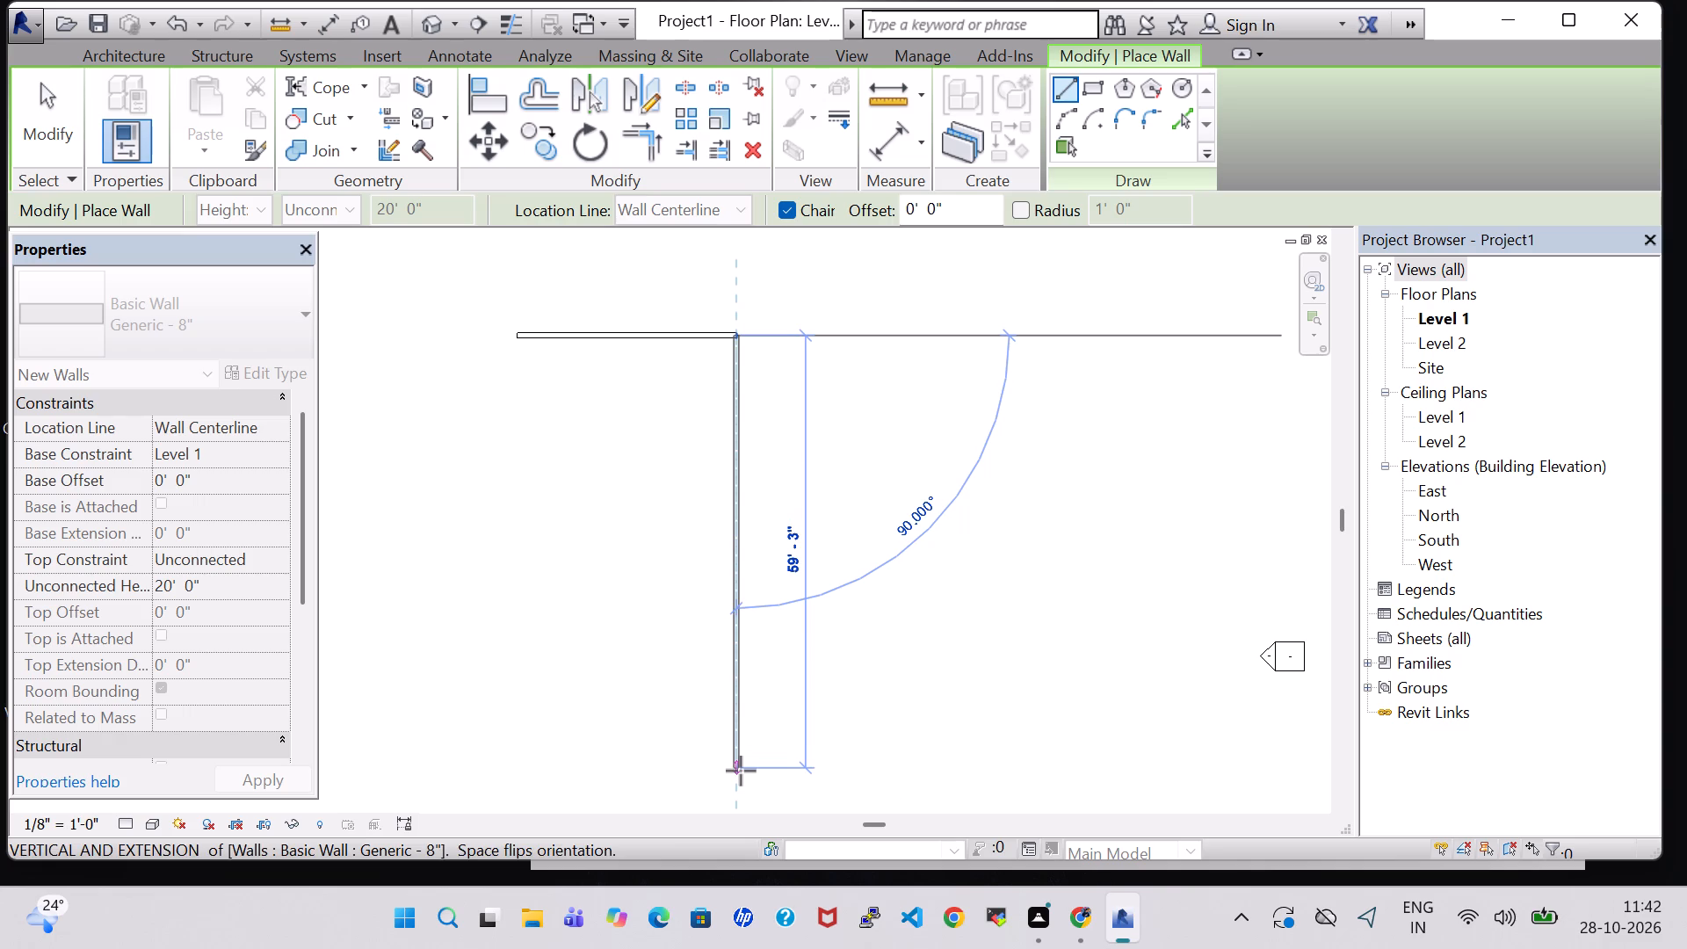
{"action": "middle_click_drag", "start_coordinate": [741, 771], "coordinate": [735, 646]}
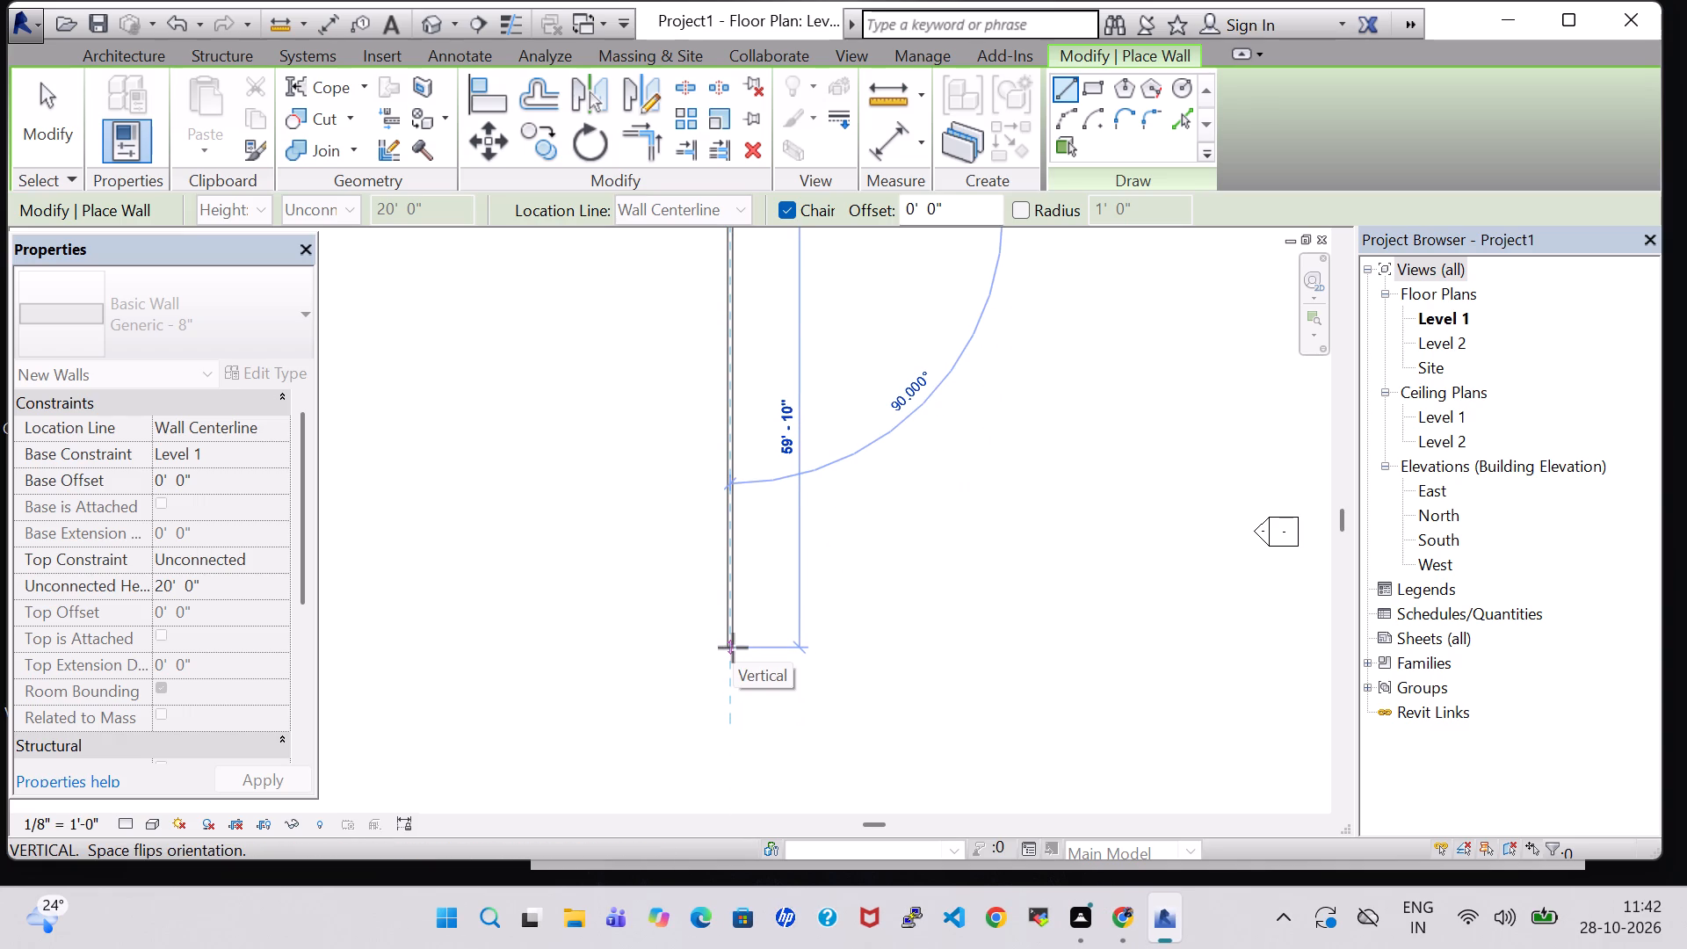
{"action": "left_click", "coordinate": [733, 648]}
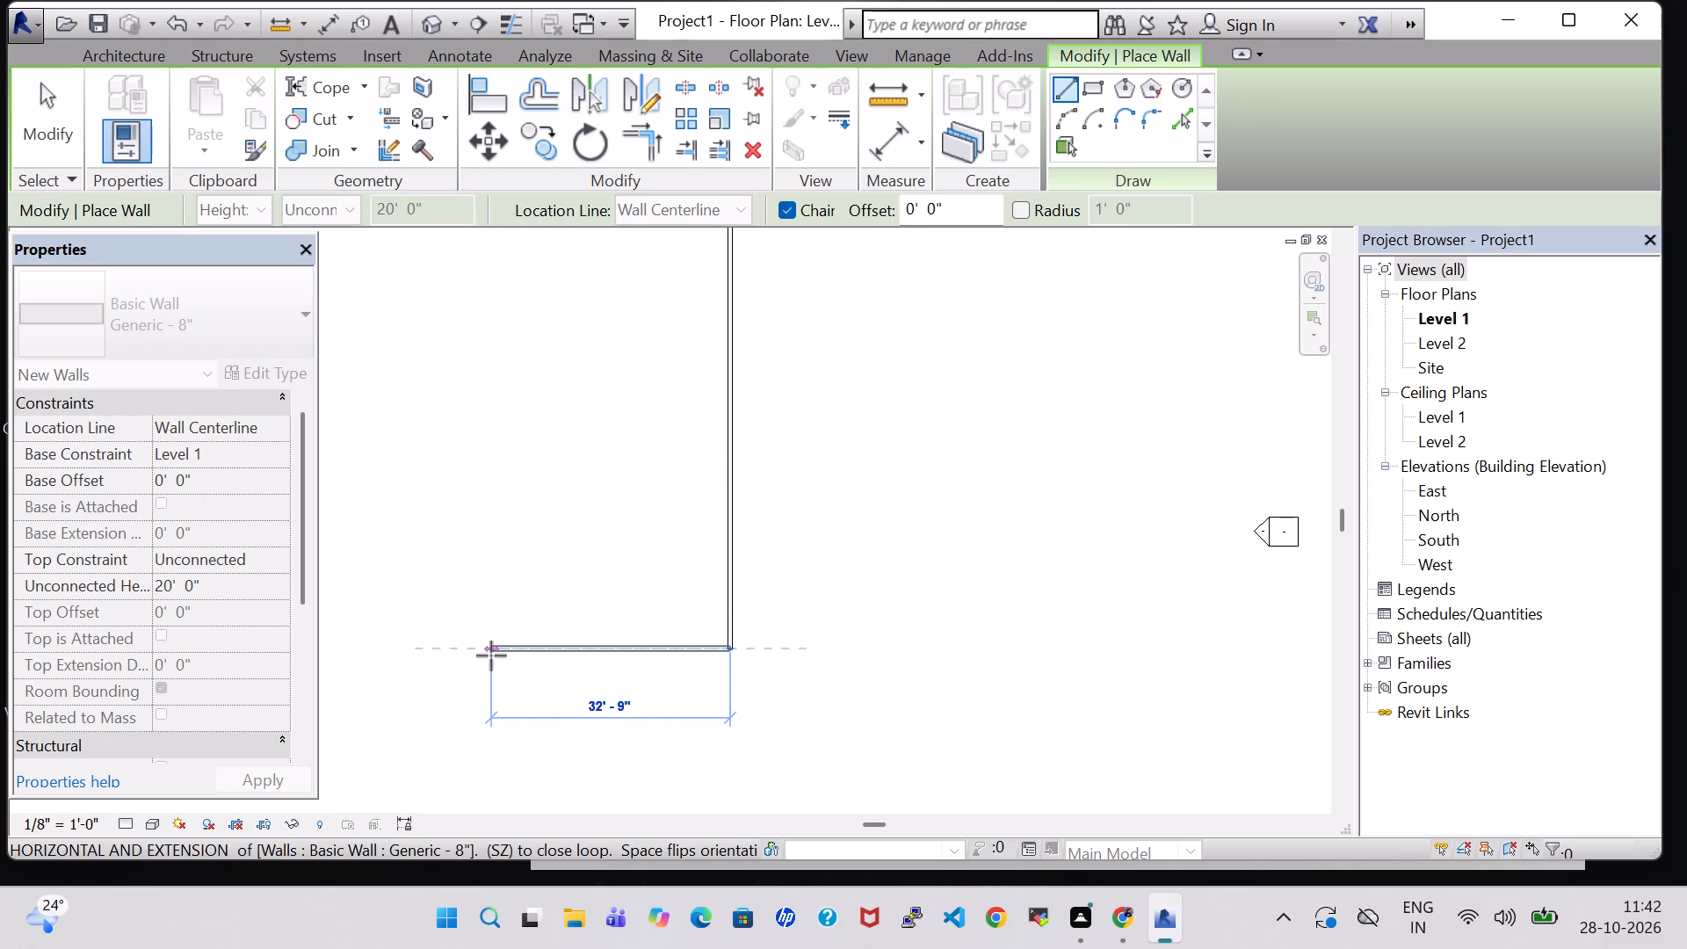
{"action": "scroll", "coordinate": [465, 655], "scroll_direction": "down", "scroll_amount": 2}
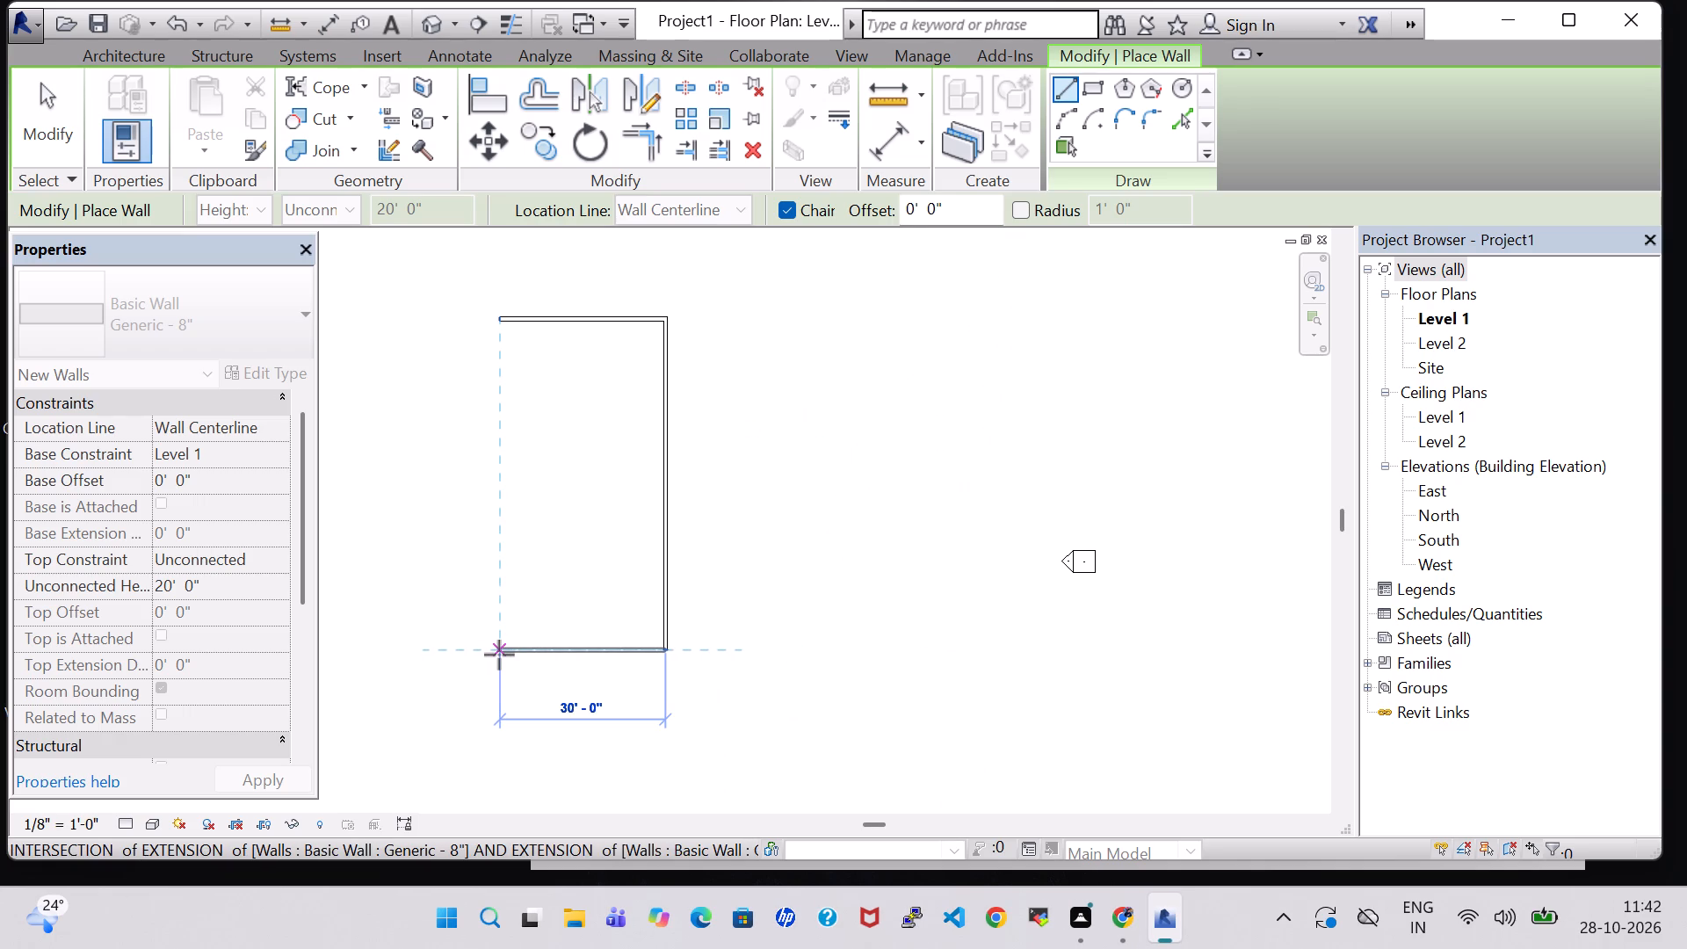
{"action": "left_click", "coordinate": [499, 655]}
{"action": "scroll", "coordinate": [522, 466], "scroll_direction": "up", "scroll_amount": 1}
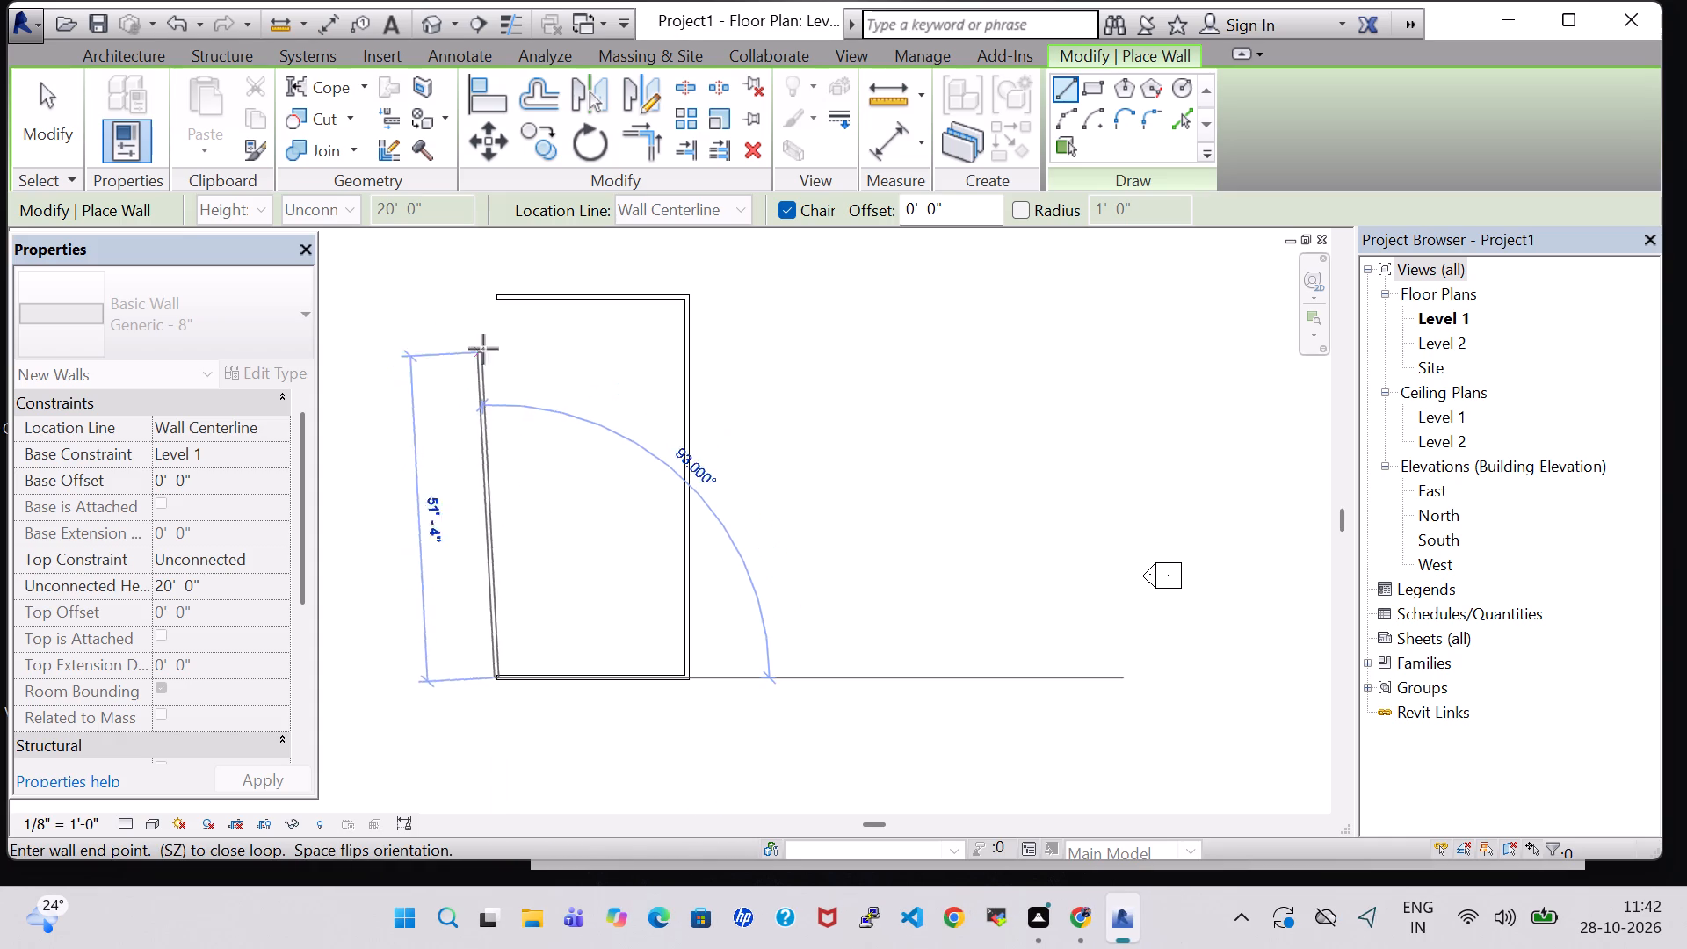
{"action": "scroll", "coordinate": [489, 345], "scroll_direction": "up", "scroll_amount": 4}
{"action": "left_click", "coordinate": [508, 266]}
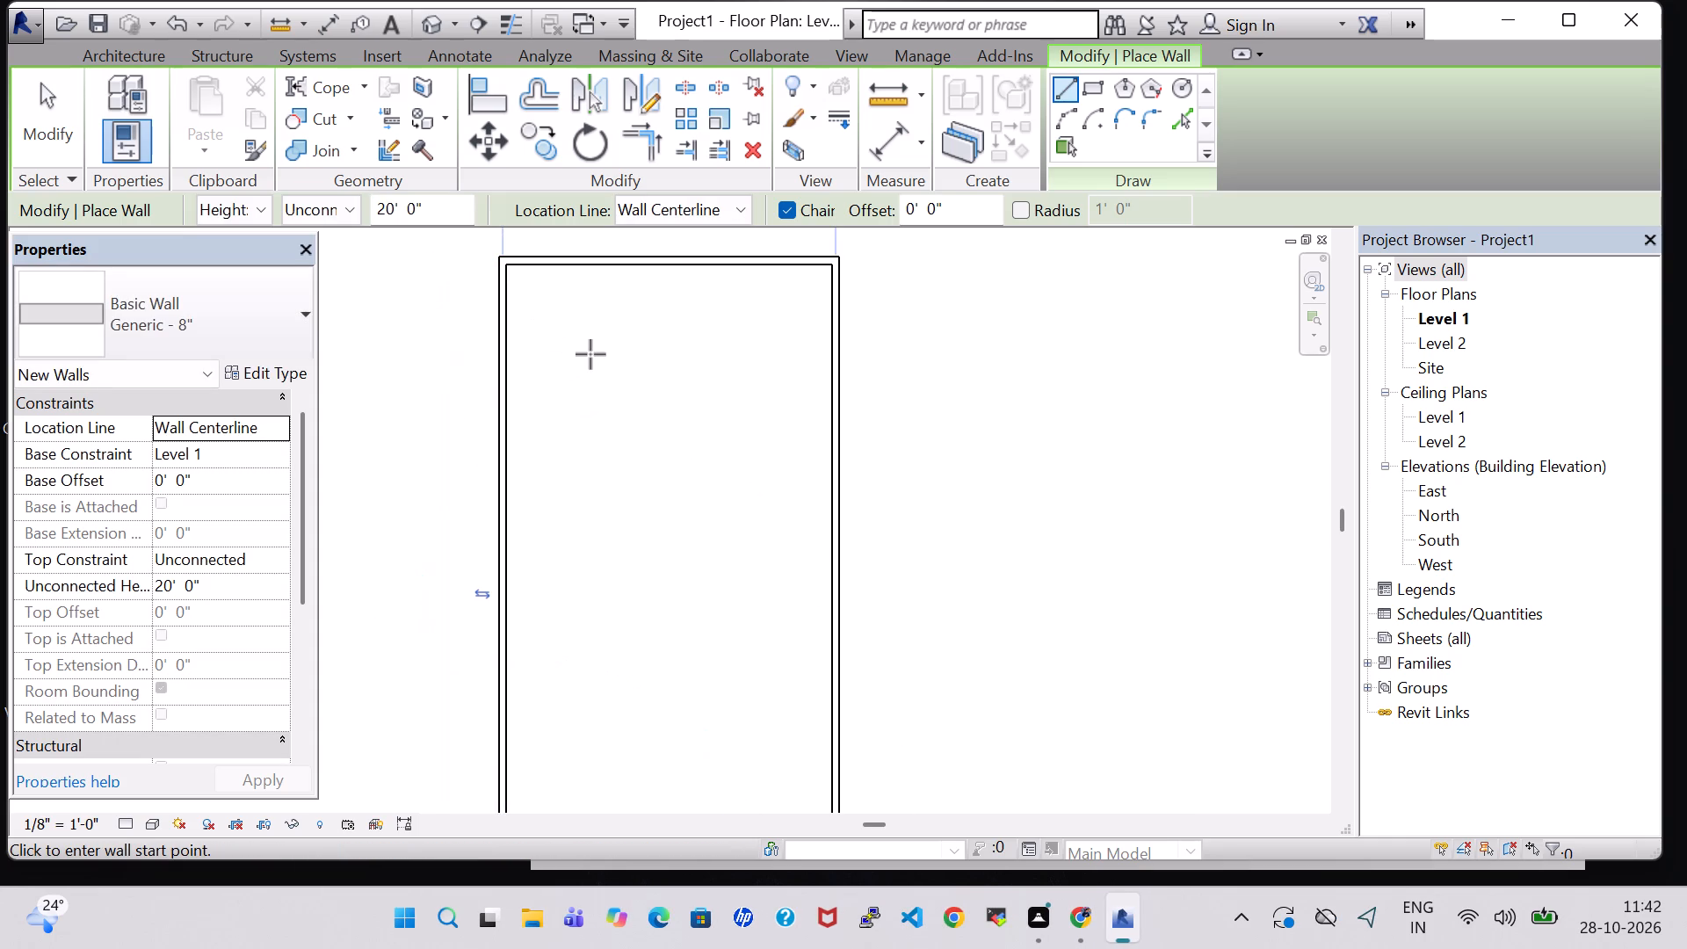
{"action": "key", "text": "Escape"}
{"action": "key", "text": "Escape"}
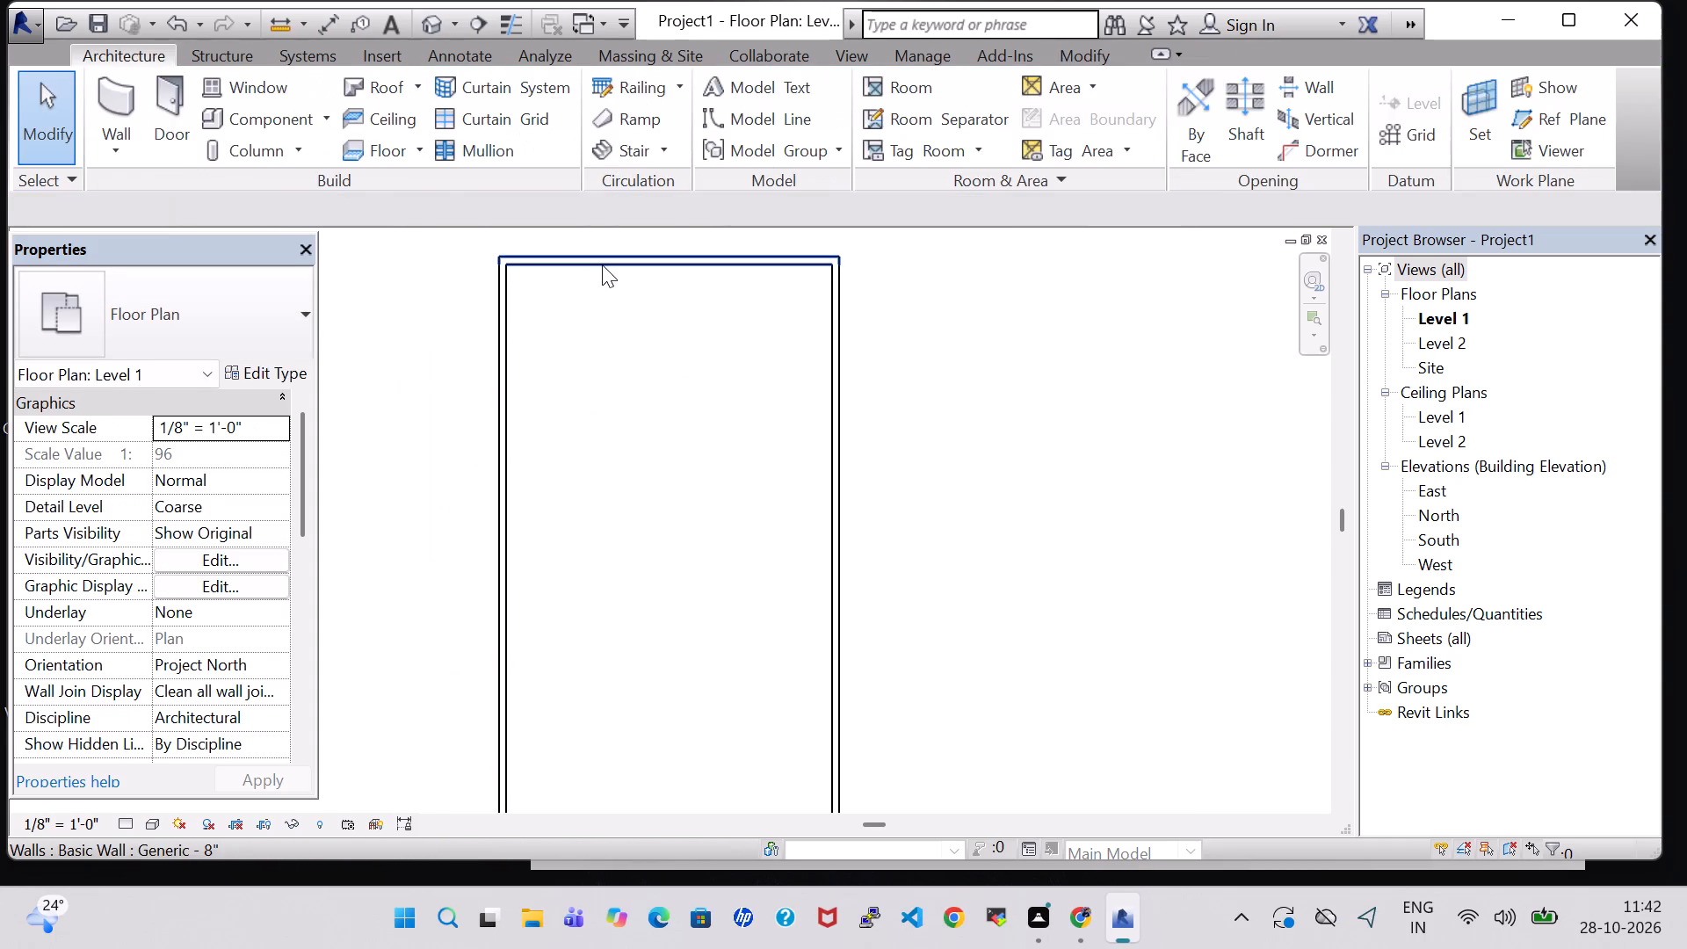
Set the unconnected height of the rectangle's upper short wall to 10' 0".
{"action": "left_click", "coordinate": [602, 264]}
{"action": "left_click", "coordinate": [713, 354]}
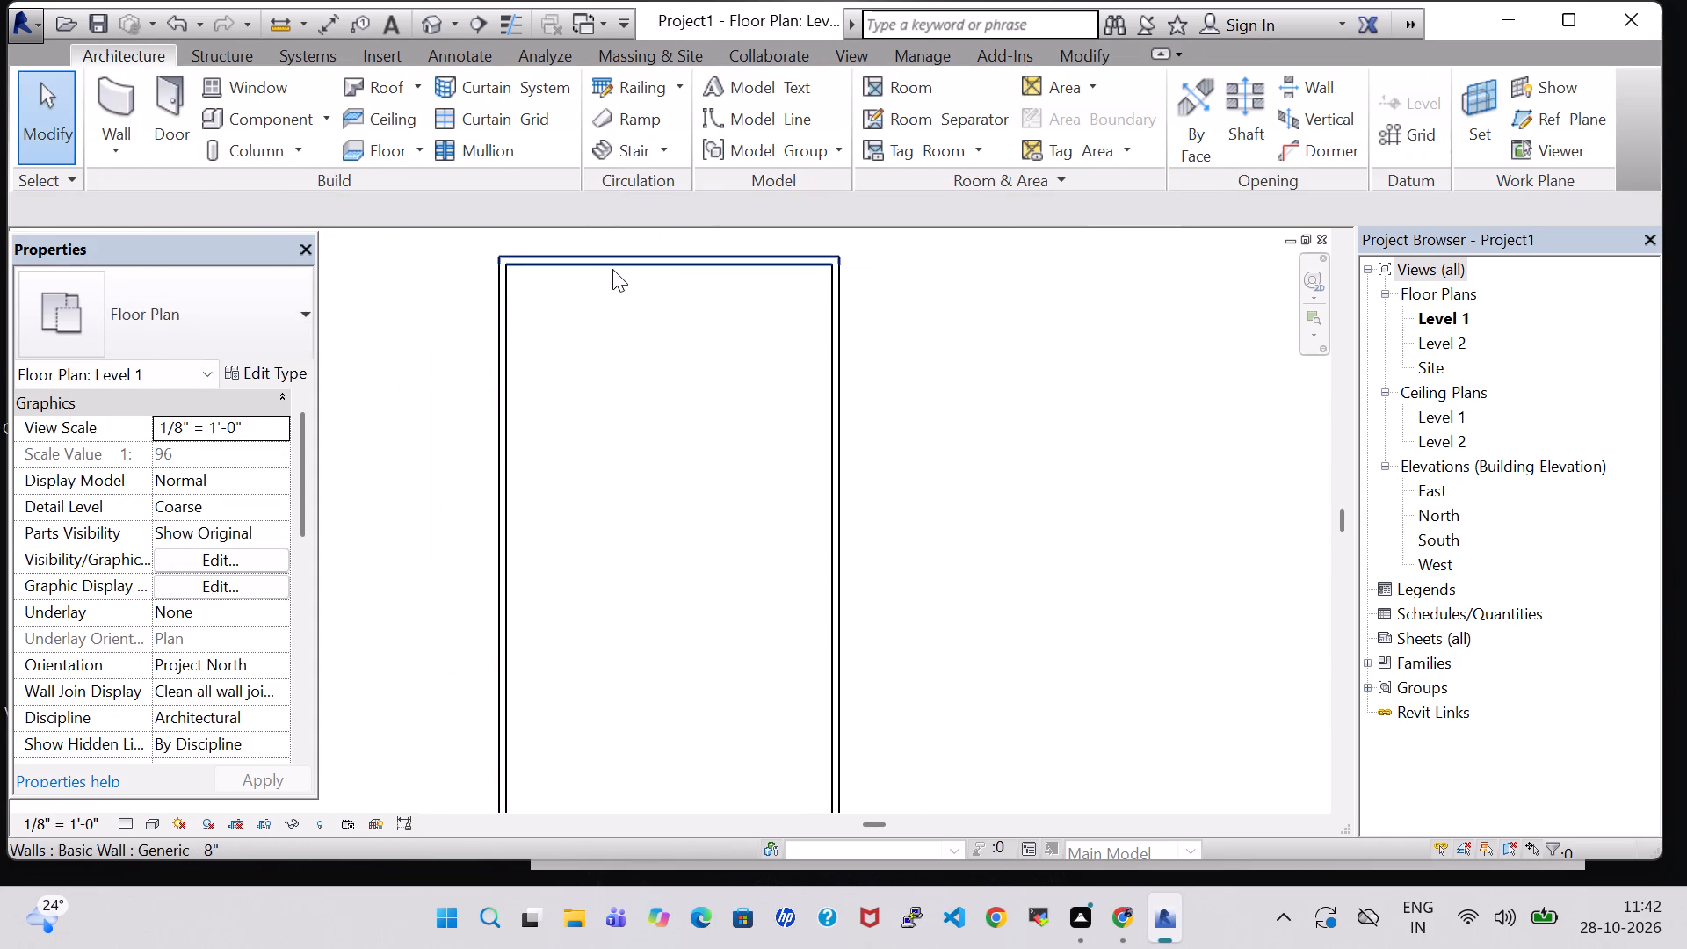
{"action": "left_click", "coordinate": [612, 269]}
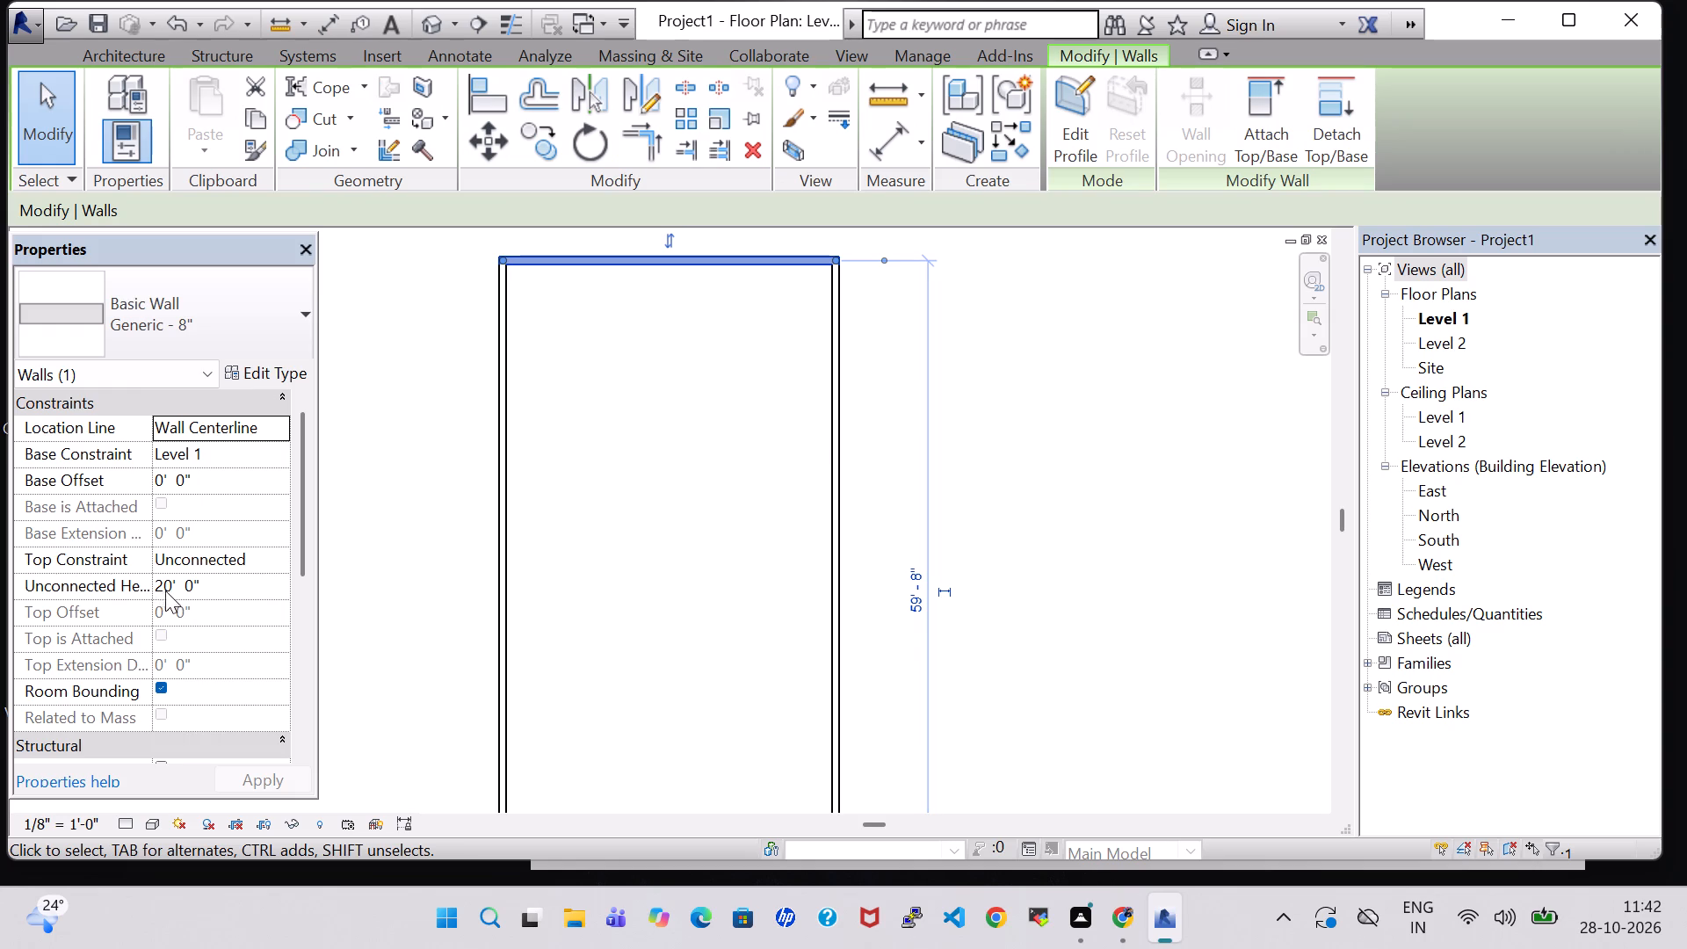
{"action": "left_click", "coordinate": [165, 590]}
{"action": "key", "text": "BackSpace"}
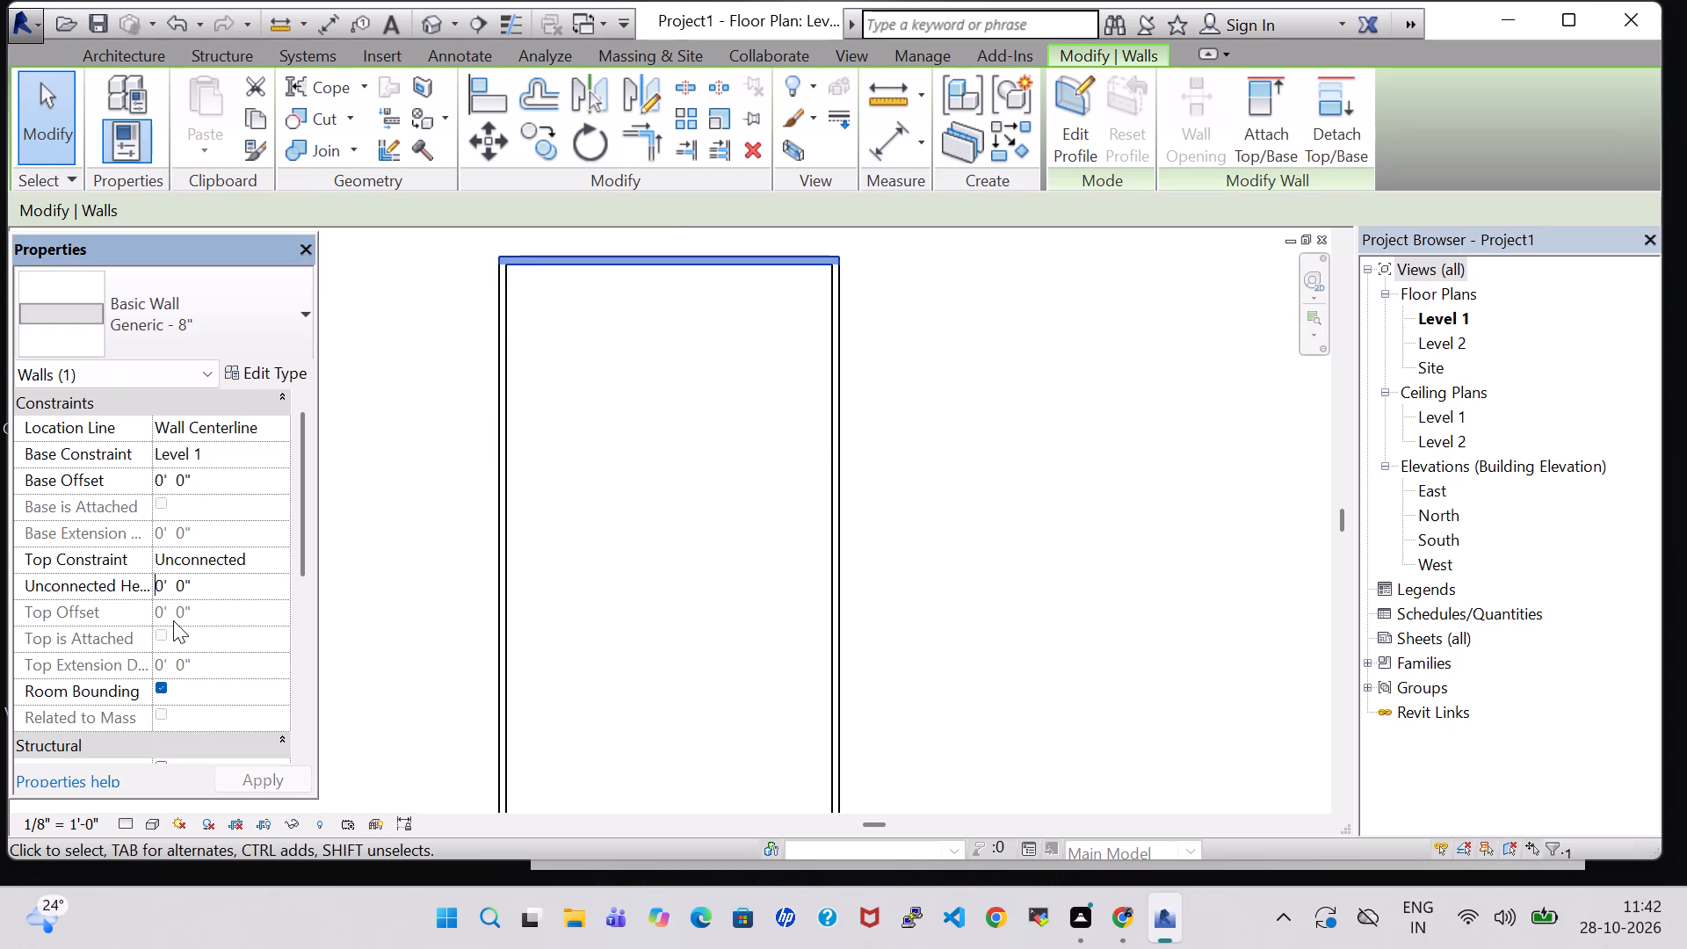
{"action": "key", "text": "1"}
{"action": "left_click", "coordinate": [993, 425]}
Set the unconnected height of the rectangle's left long wall to 10' 0".
{"action": "middle_click_drag", "start_coordinate": [991, 473], "coordinate": [984, 412]}
{"action": "left_click", "coordinate": [489, 492]}
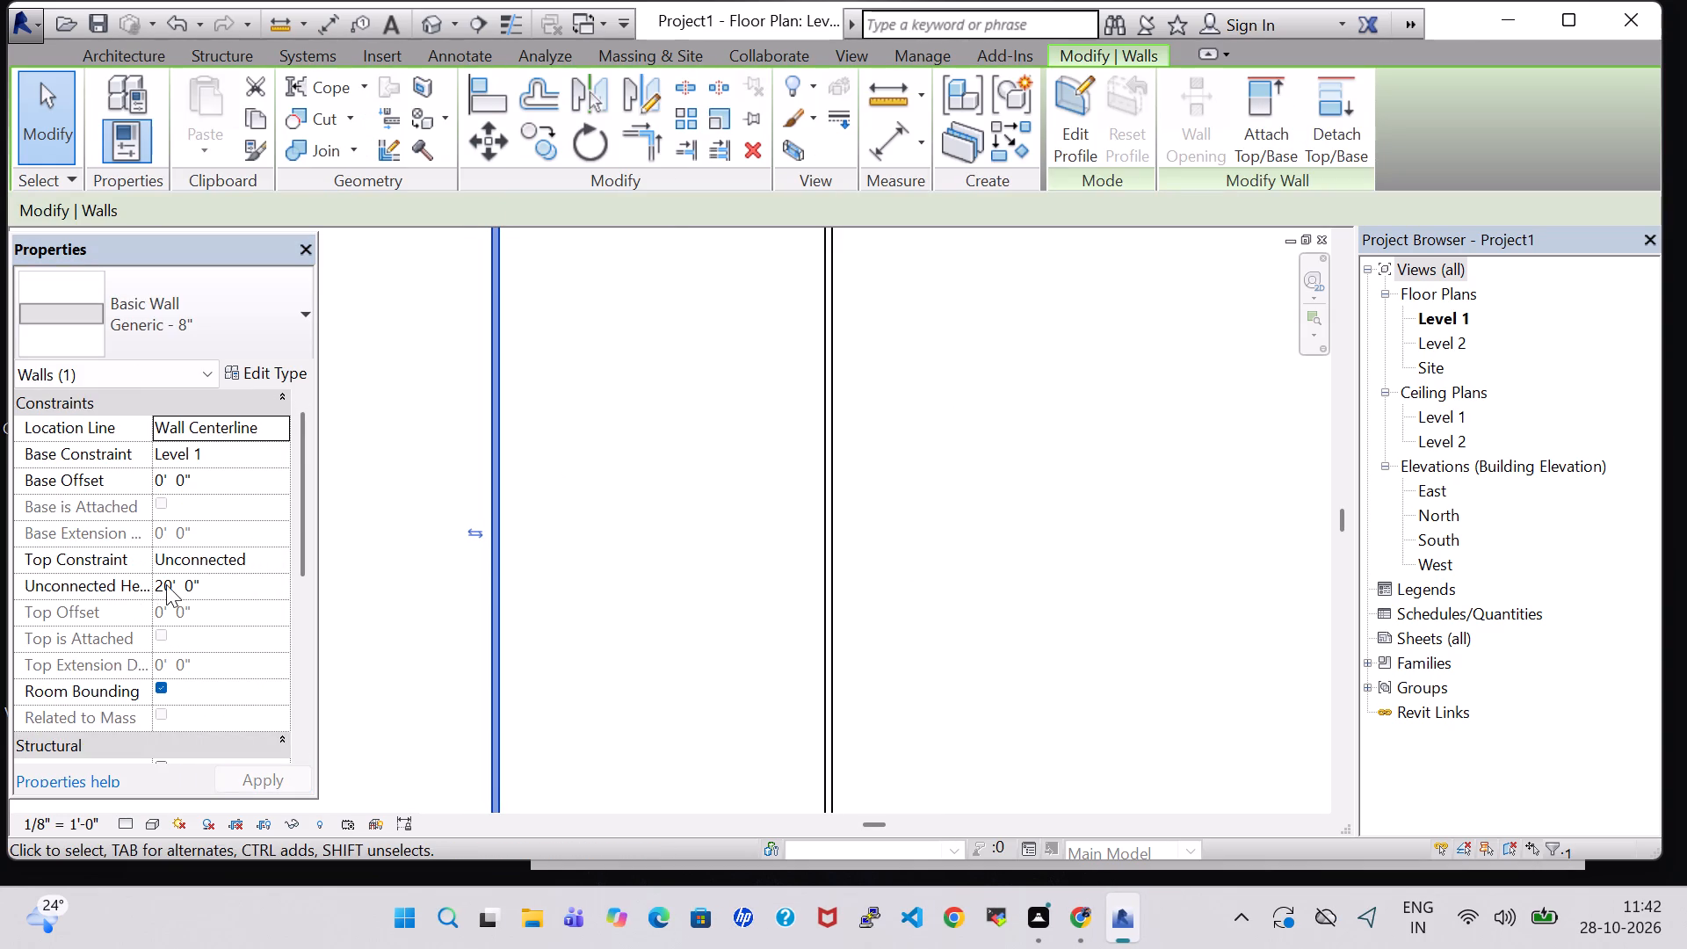
{"action": "left_click", "coordinate": [165, 586]}
{"action": "key", "text": "BackSpace"}
{"action": "key", "text": "1"}
{"action": "key", "text": "Return"}
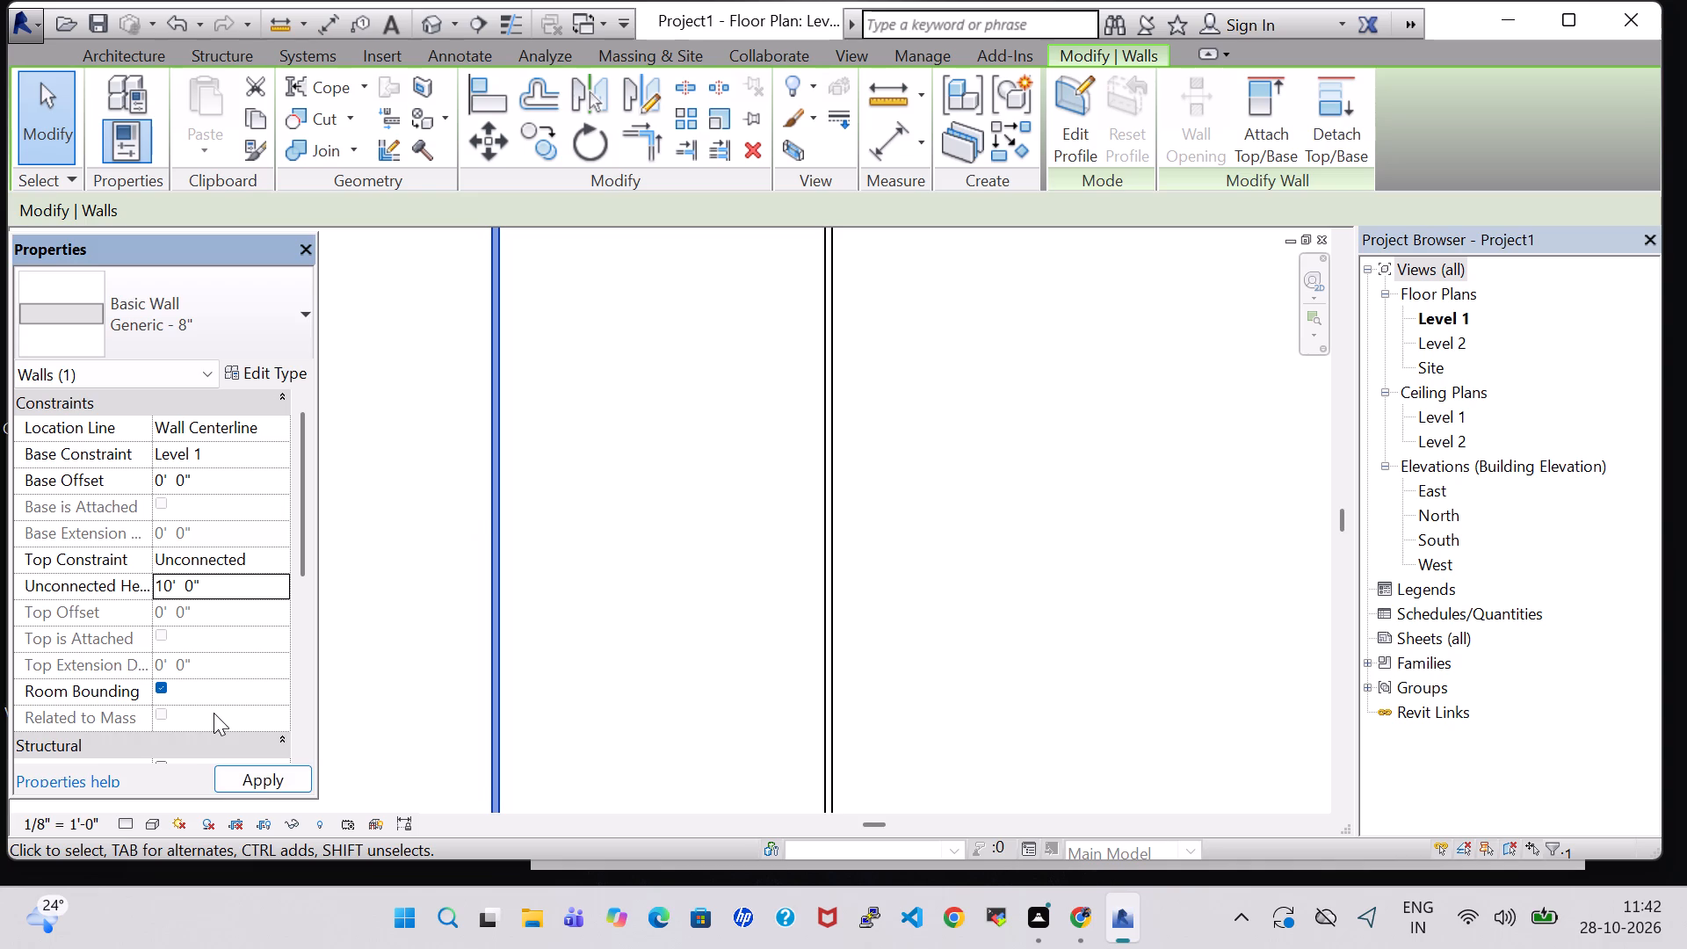
{"action": "left_click", "coordinate": [1098, 432]}
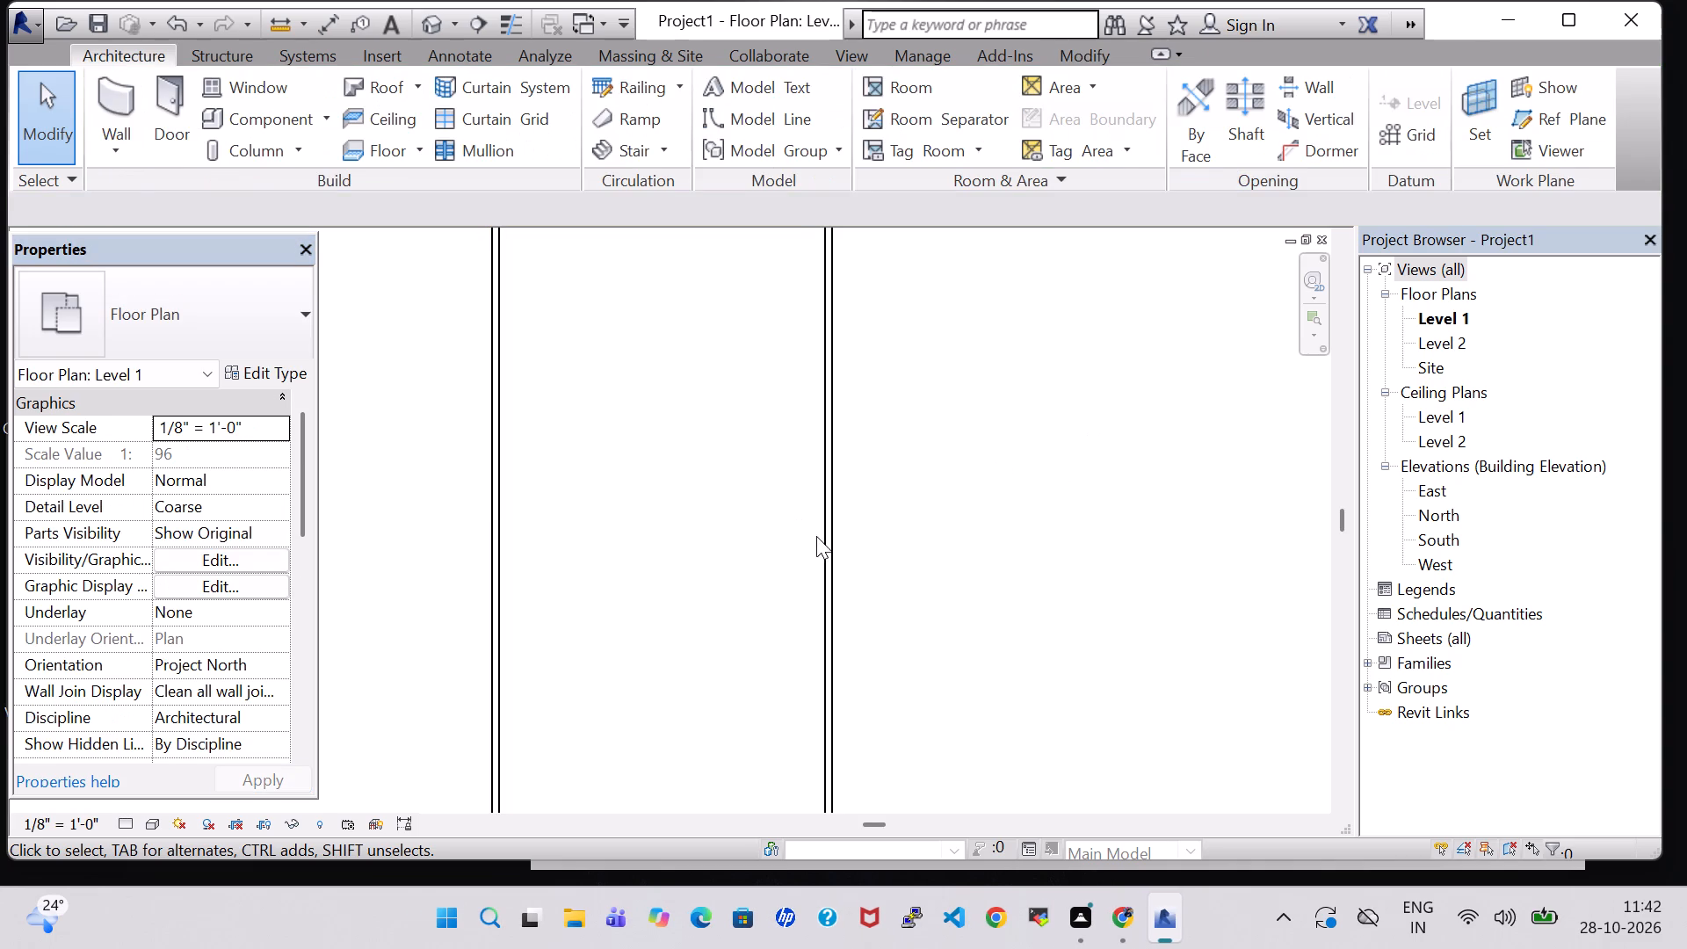
Set the unconnected height of the rectangle's right long wall to 10' 0".
{"action": "left_click", "coordinate": [822, 538]}
{"action": "left_click", "coordinate": [163, 589]}
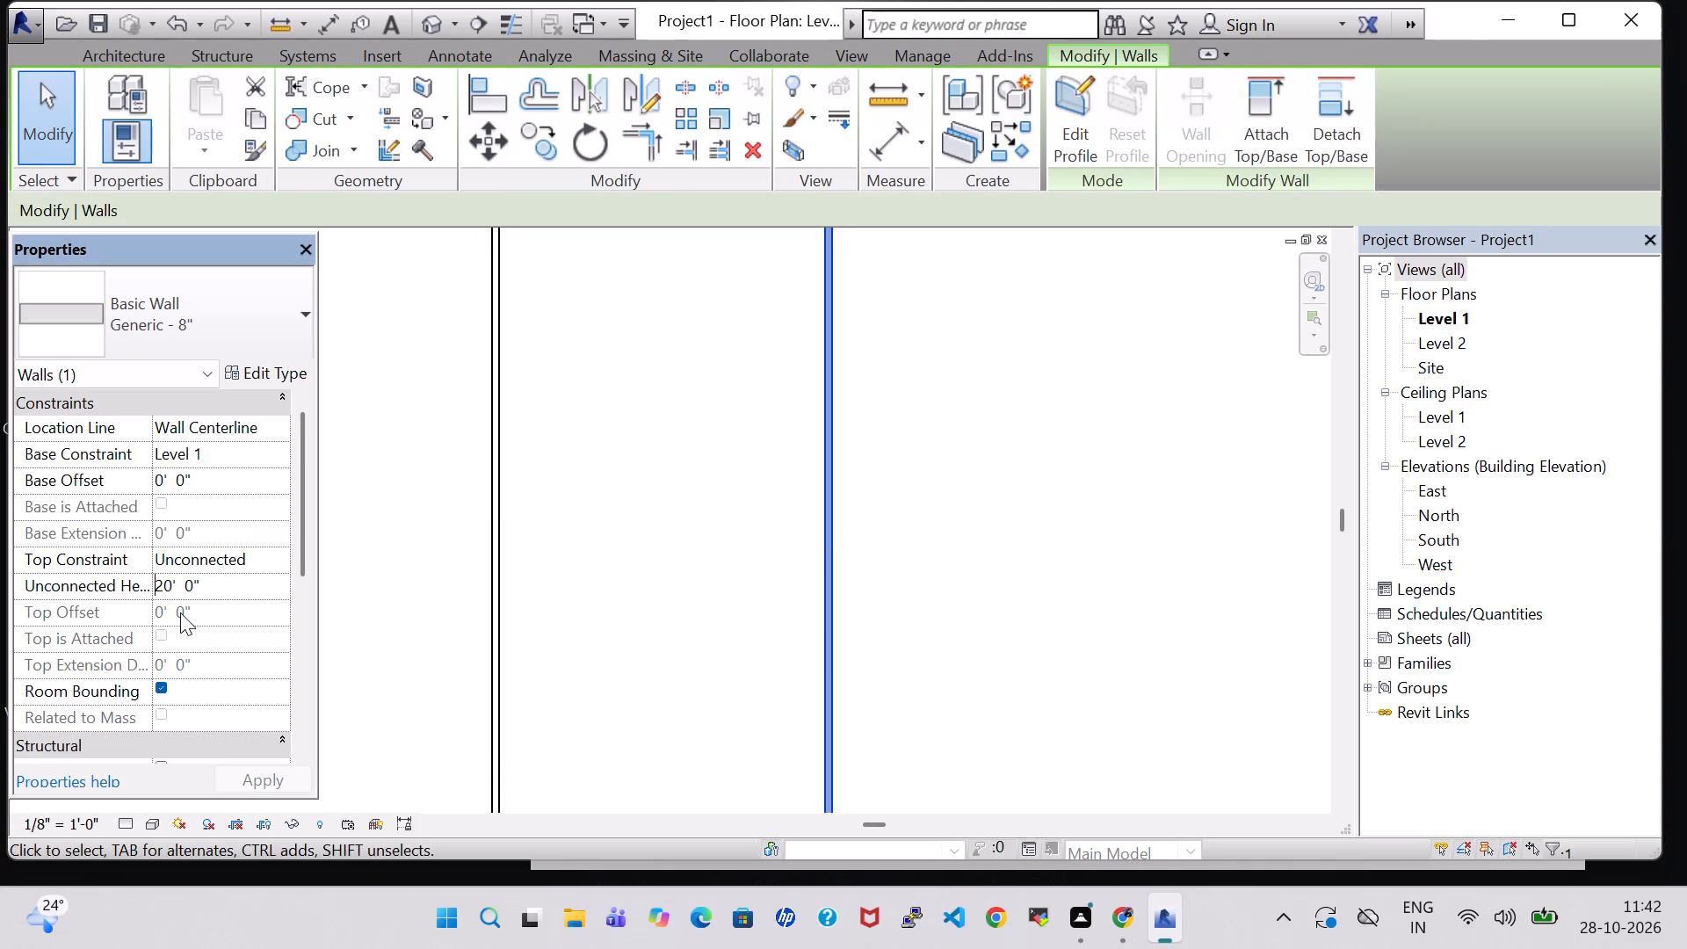
{"action": "key", "text": "Right"}
{"action": "key", "text": "Right"}
{"action": "key", "text": "BackSpace"}
{"action": "key", "text": "1"}
{"action": "key", "text": "Return"}
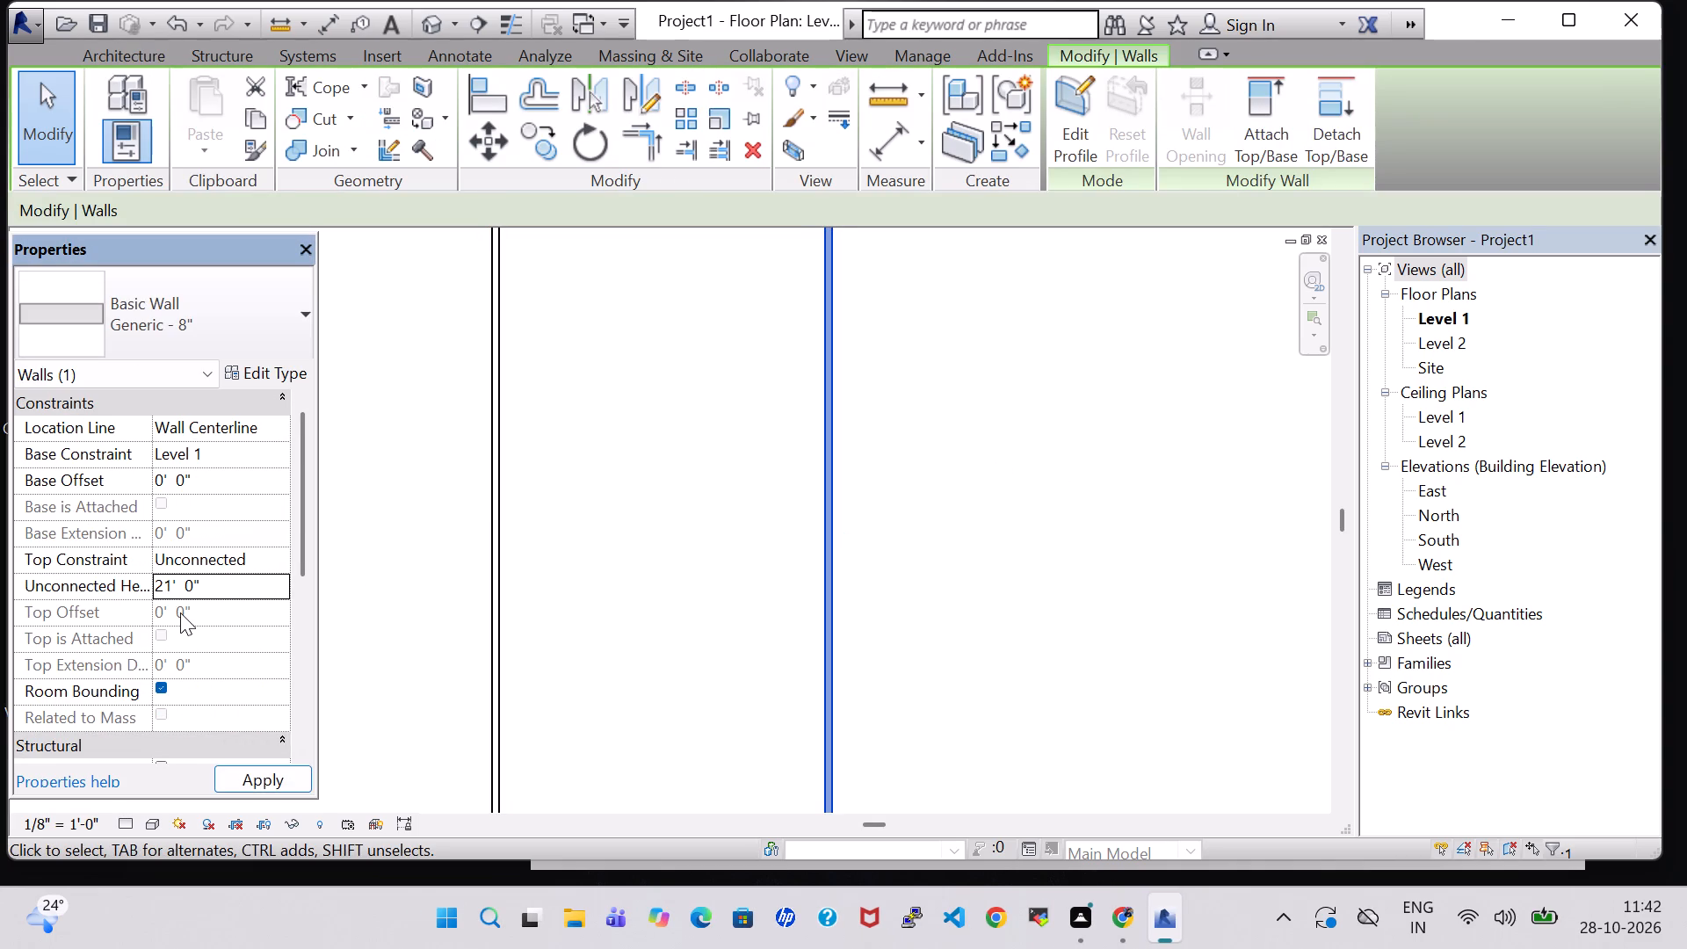
{"action": "left_click", "coordinate": [171, 583]}
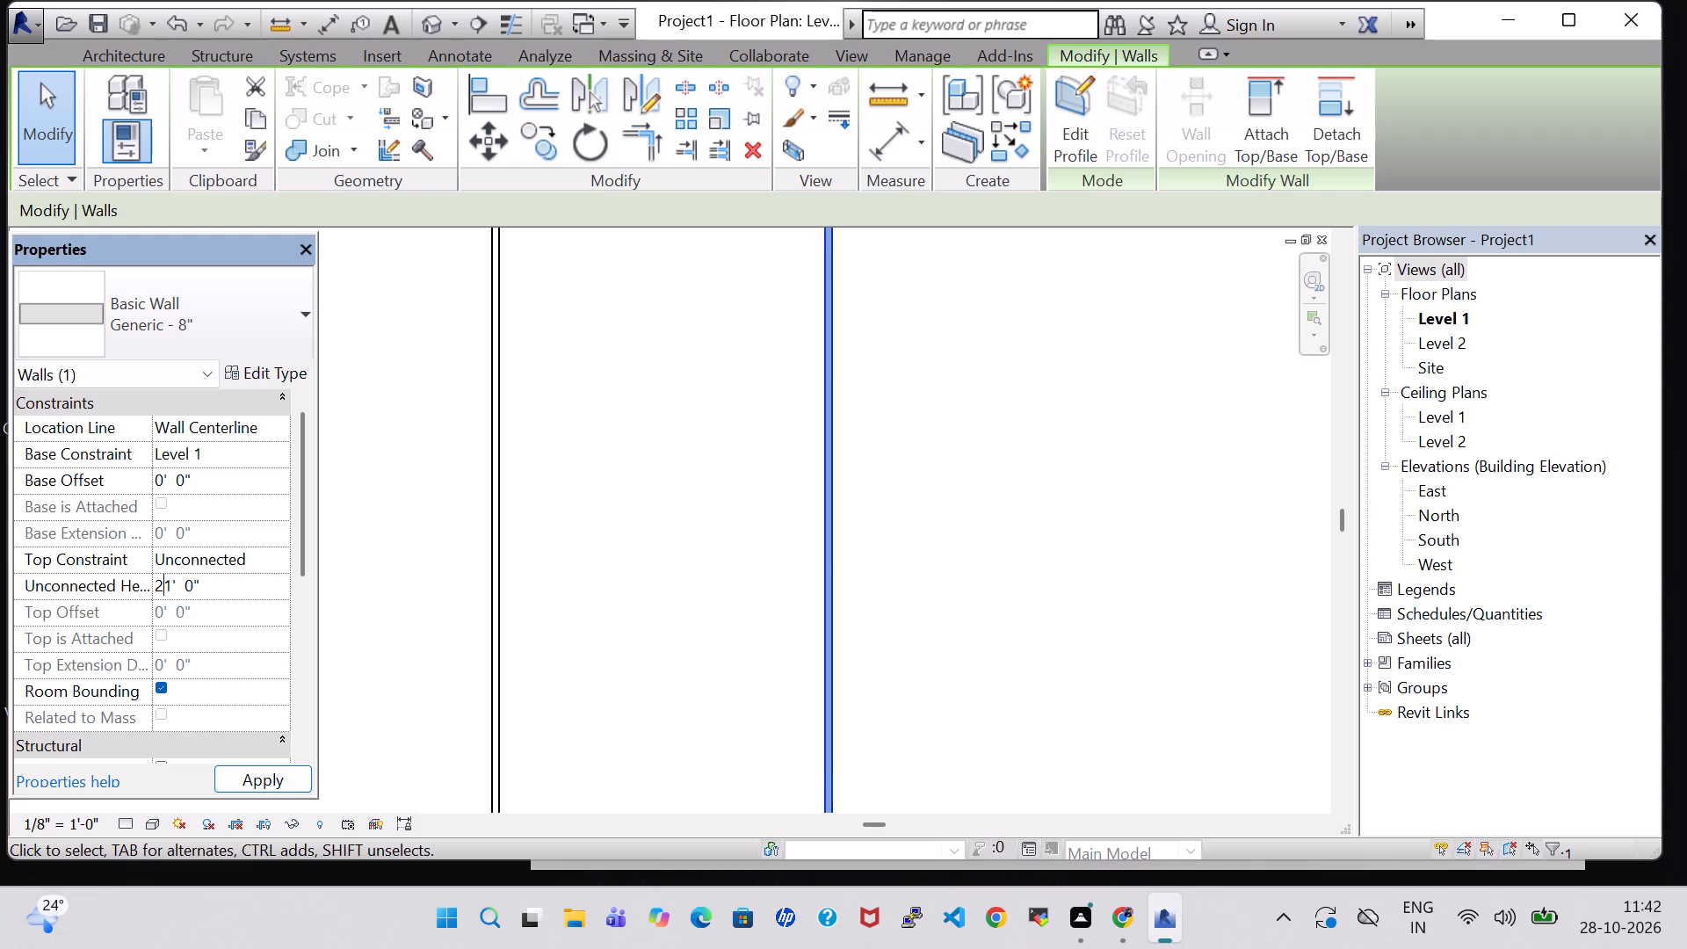
{"action": "key", "text": "BackSpace"}
{"action": "key", "text": "Right"}
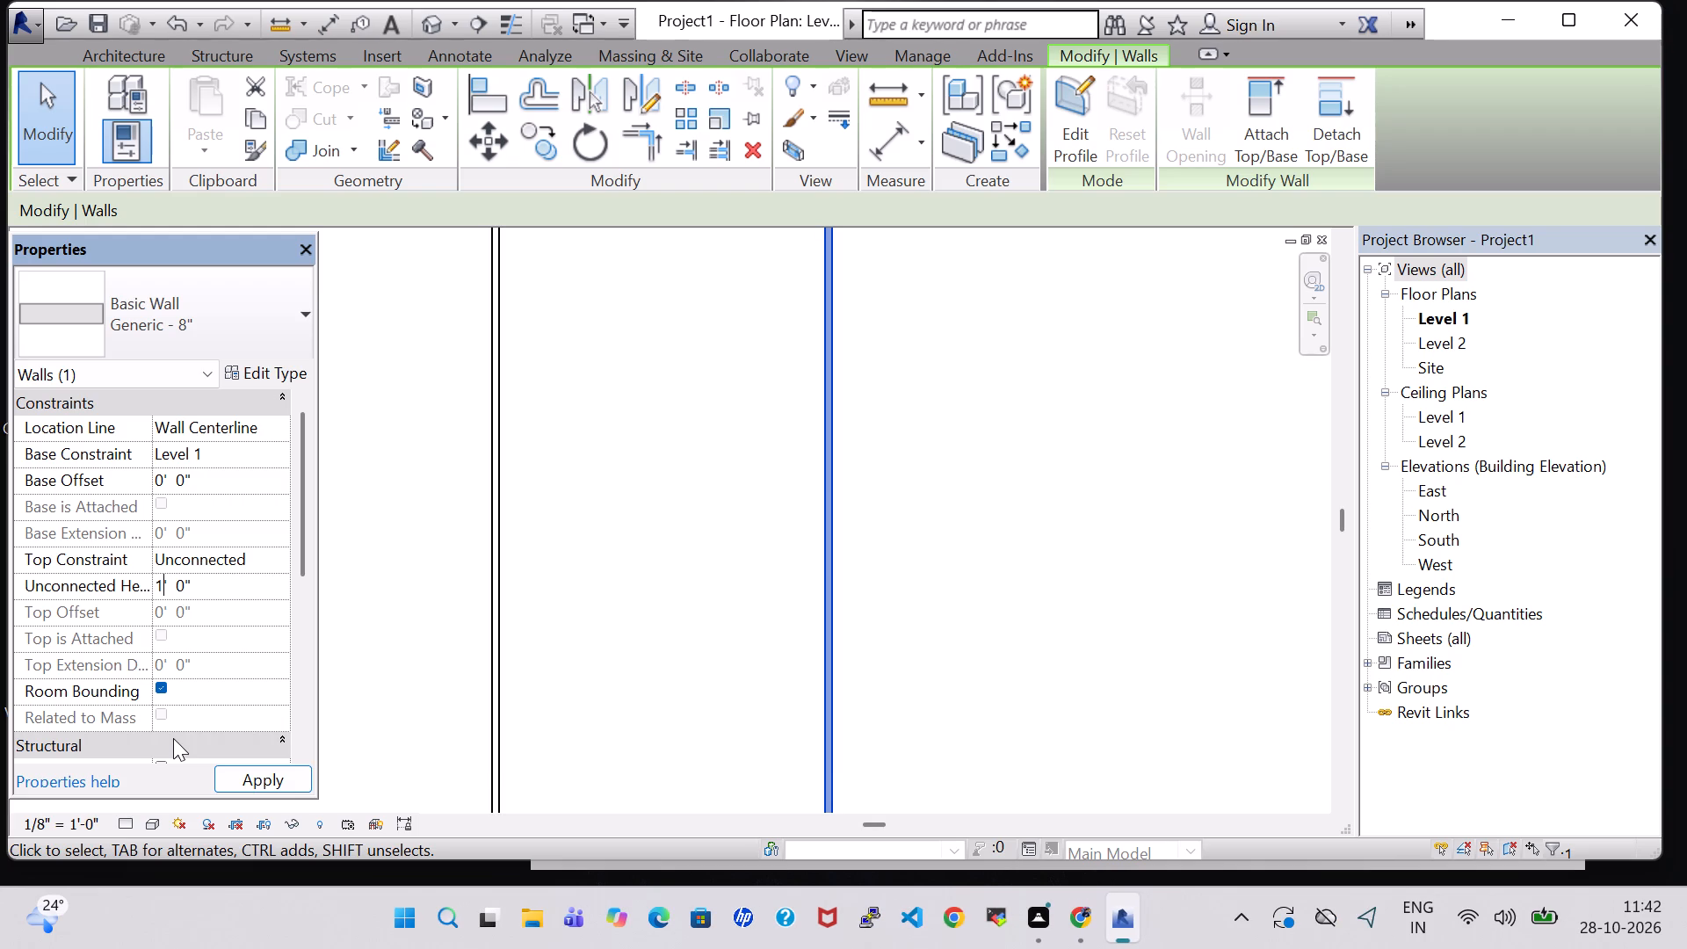
{"action": "key", "text": "0"}
{"action": "left_click", "coordinate": [1017, 575]}
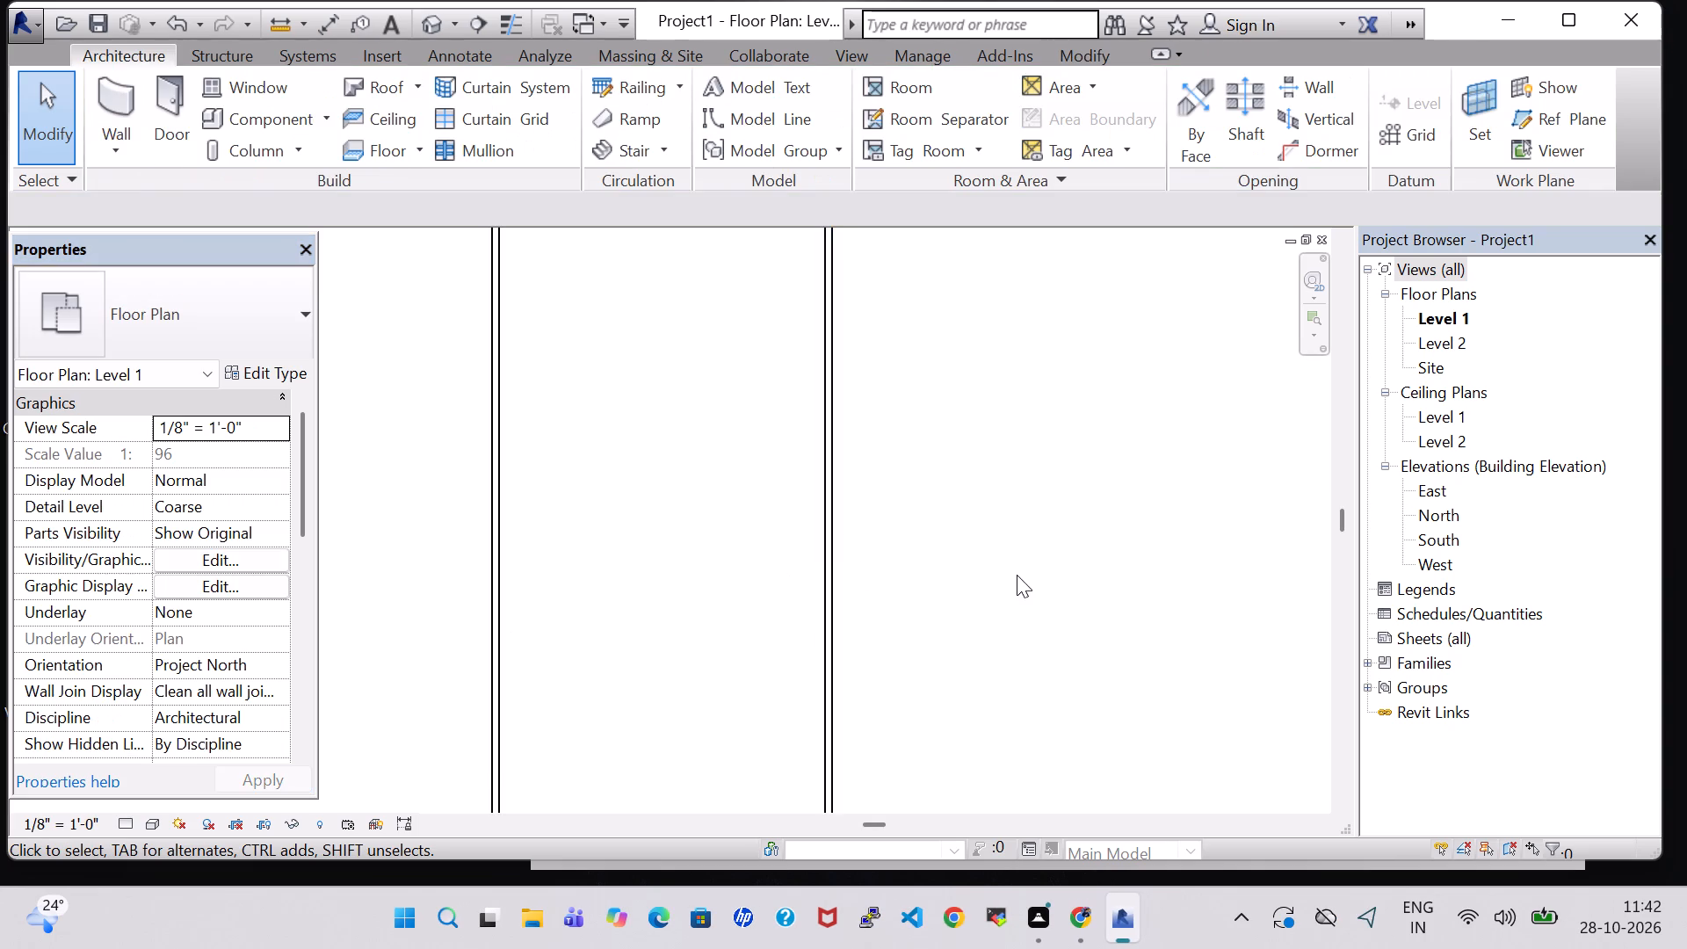
Set the unconnected height of the rectangle's lower short wall to 10' 0".
{"action": "scroll", "coordinate": [1017, 575], "scroll_direction": "down", "scroll_amount": 3}
{"action": "middle_click_drag", "start_coordinate": [1051, 584], "coordinate": [999, 475]}
{"action": "left_click", "coordinate": [802, 656]}
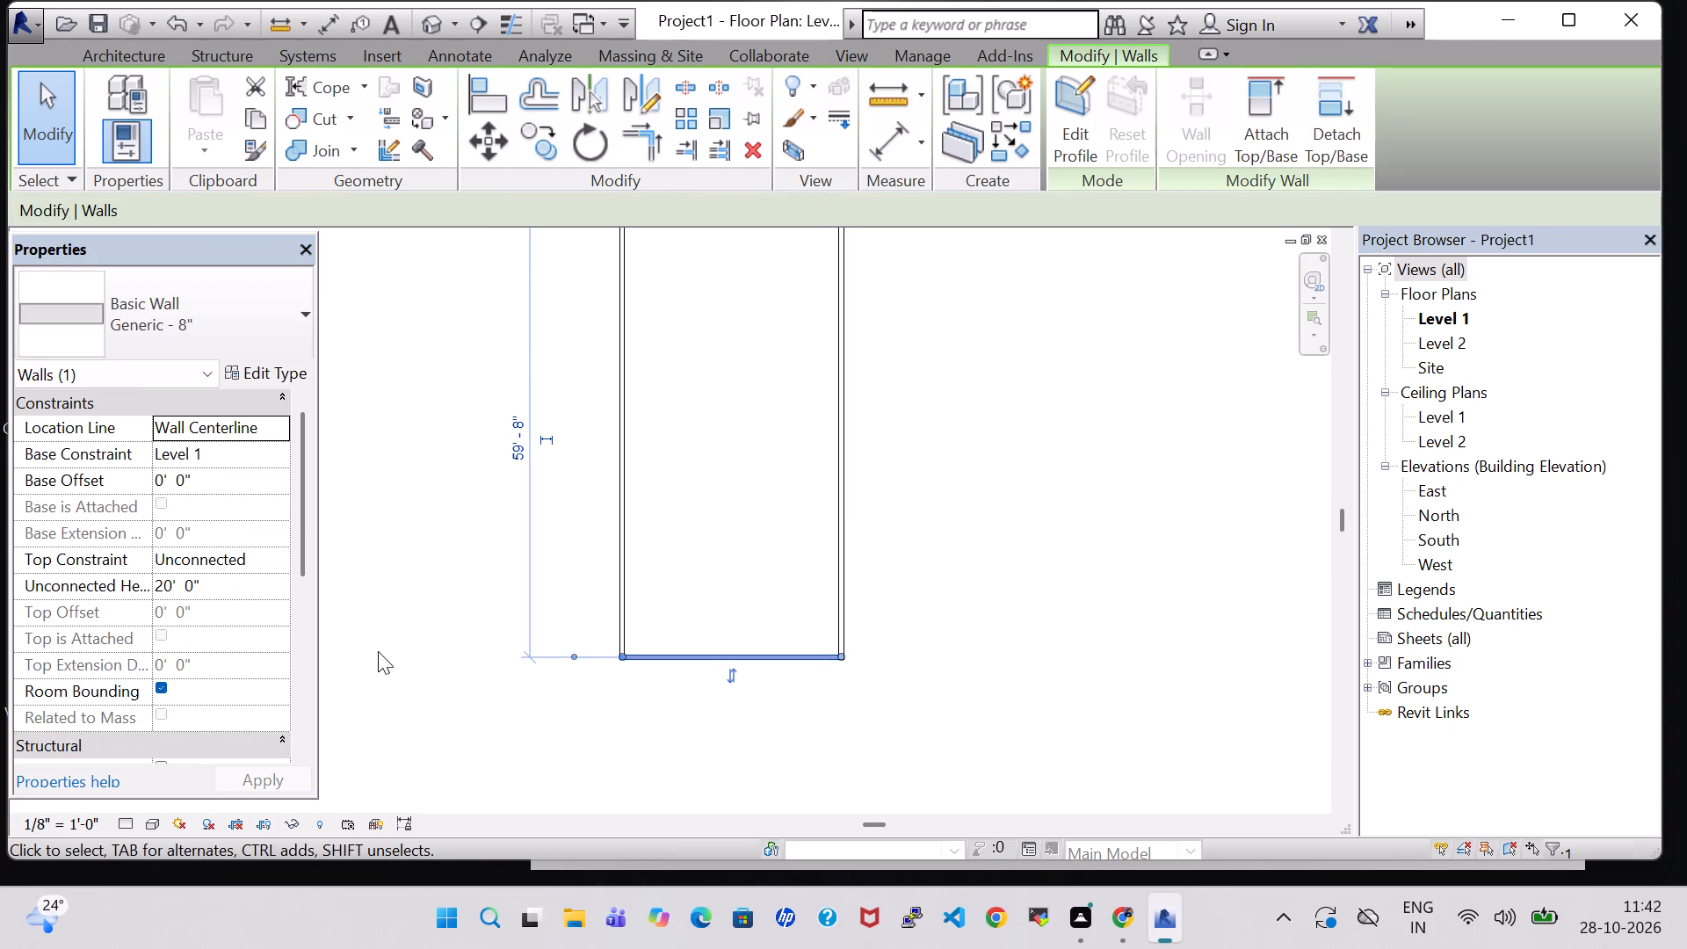
{"action": "left_click", "coordinate": [168, 583]}
{"action": "key", "text": "BackSpace"}
{"action": "key", "text": "1"}
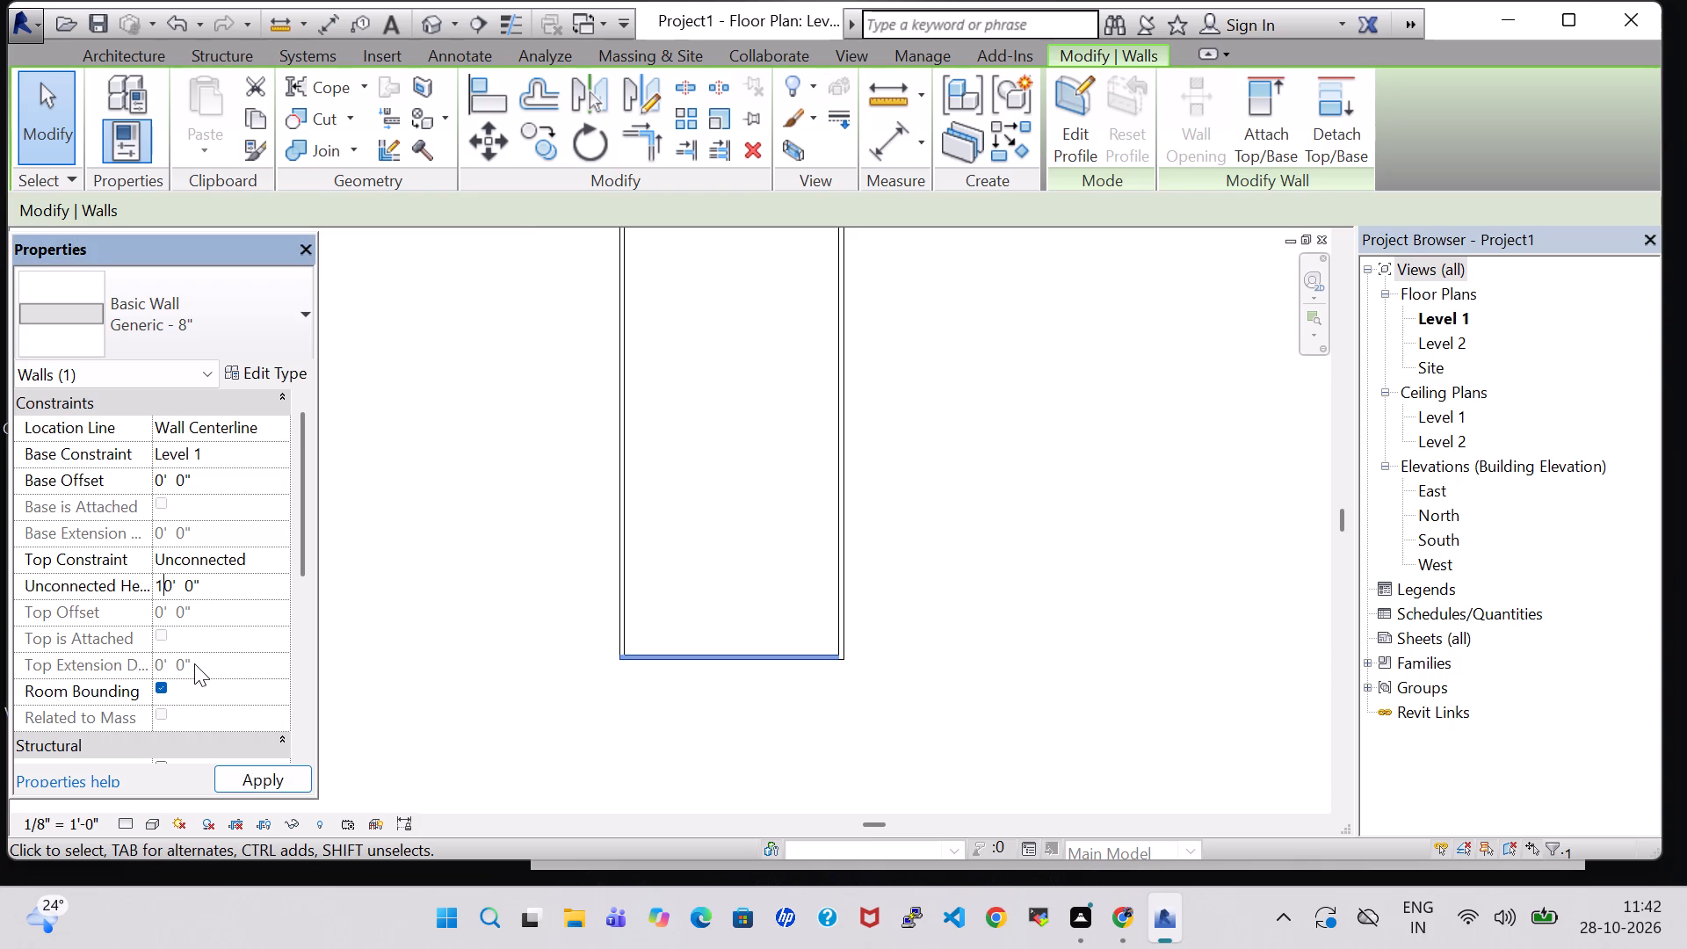
{"action": "key", "text": "Return"}
{"action": "left_click", "coordinate": [1097, 602]}
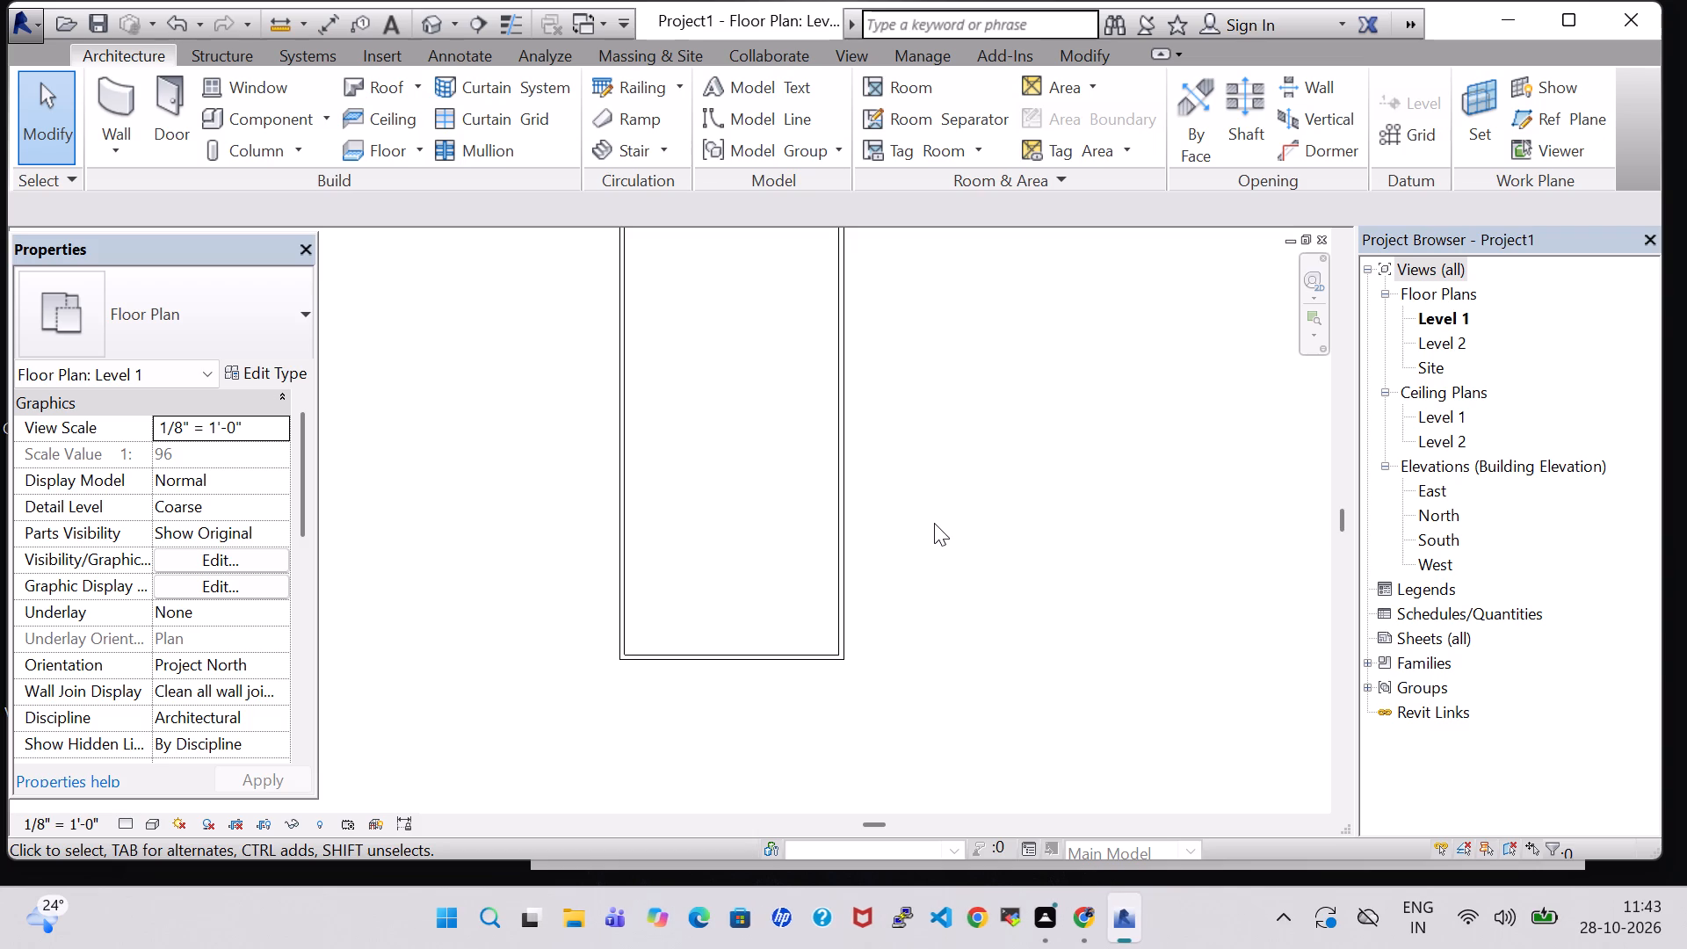
Draw an L-shaped partition starting about 3'-4" along the upper wall, about 12'-2" down and 26'-6" across to the right long wall.
{"action": "scroll", "coordinate": [934, 523], "scroll_direction": "up", "scroll_amount": 1}
{"action": "middle_click_drag", "start_coordinate": [934, 463], "coordinate": [981, 538]}
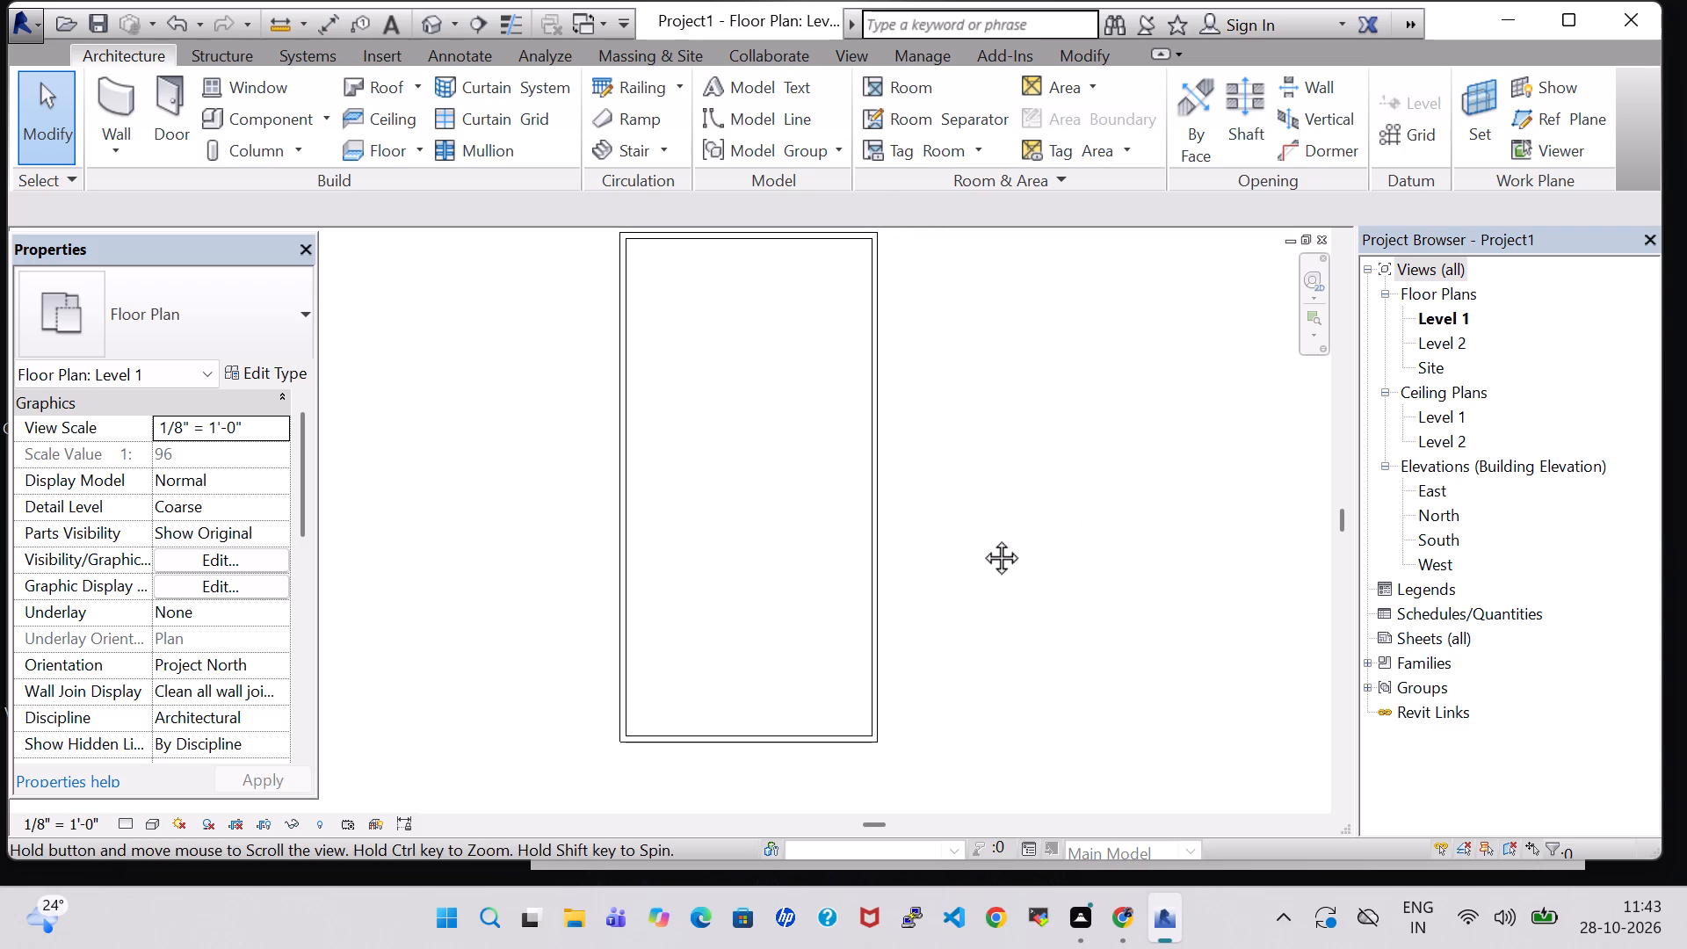
{"action": "middle_click_drag", "start_coordinate": [981, 538], "coordinate": [983, 583]}
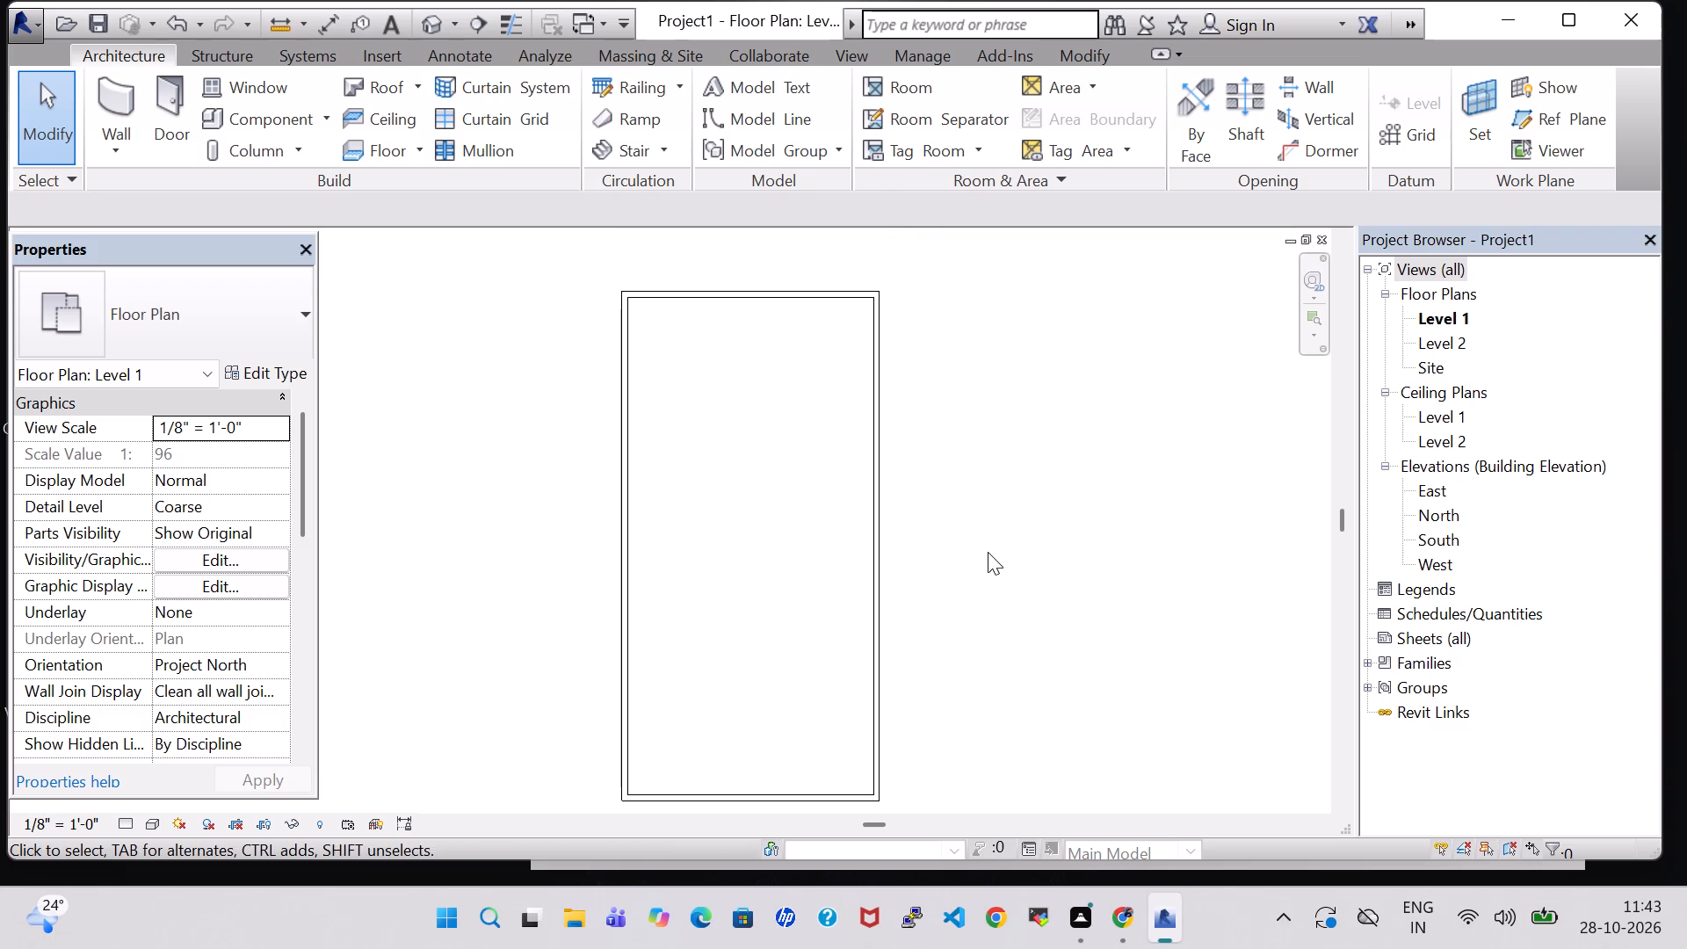
{"action": "middle_click_drag", "start_coordinate": [988, 550], "coordinate": [979, 518]}
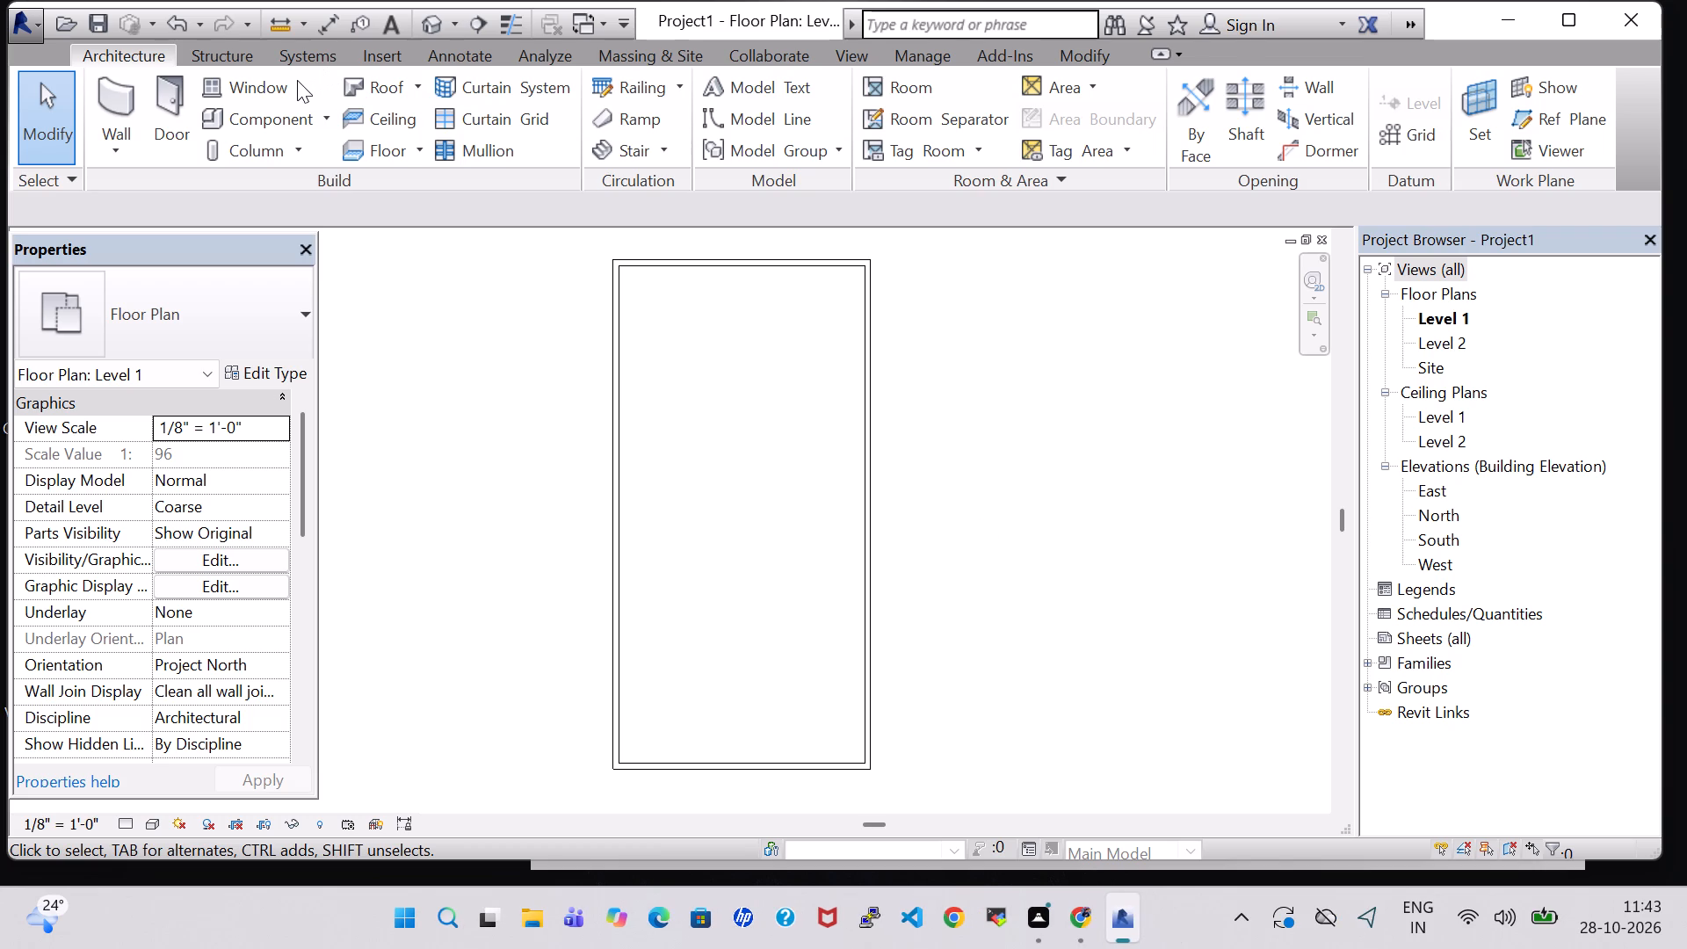
{"action": "left_click", "coordinate": [107, 78]}
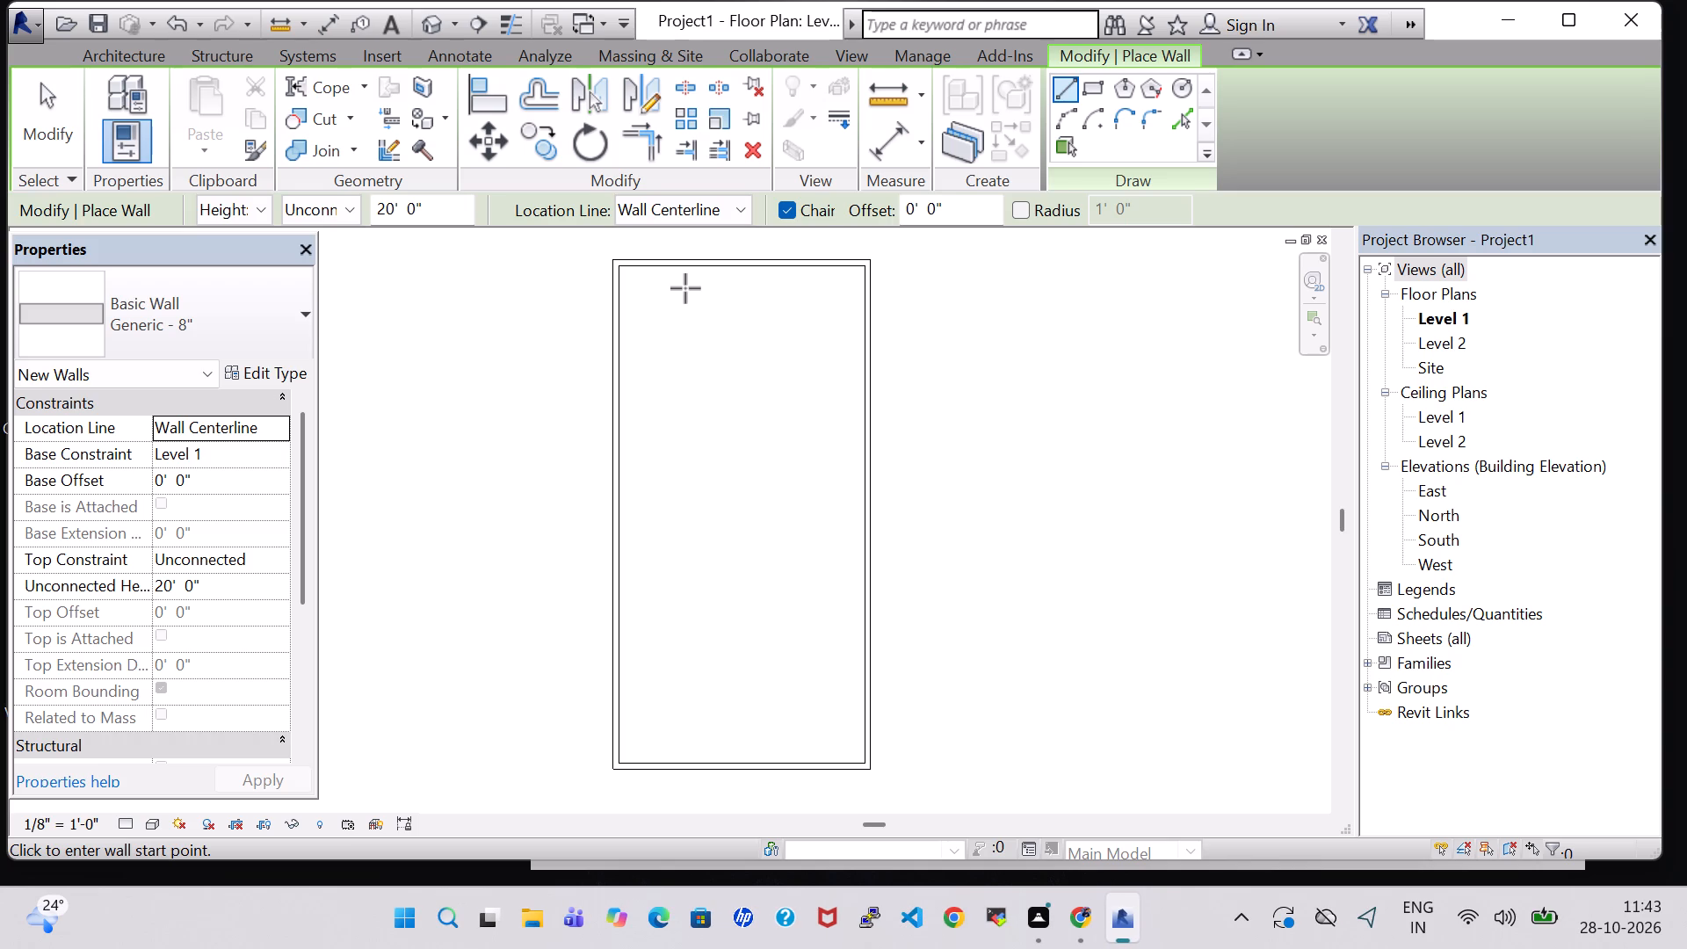
{"action": "scroll", "coordinate": [685, 288], "scroll_direction": "up", "scroll_amount": 2}
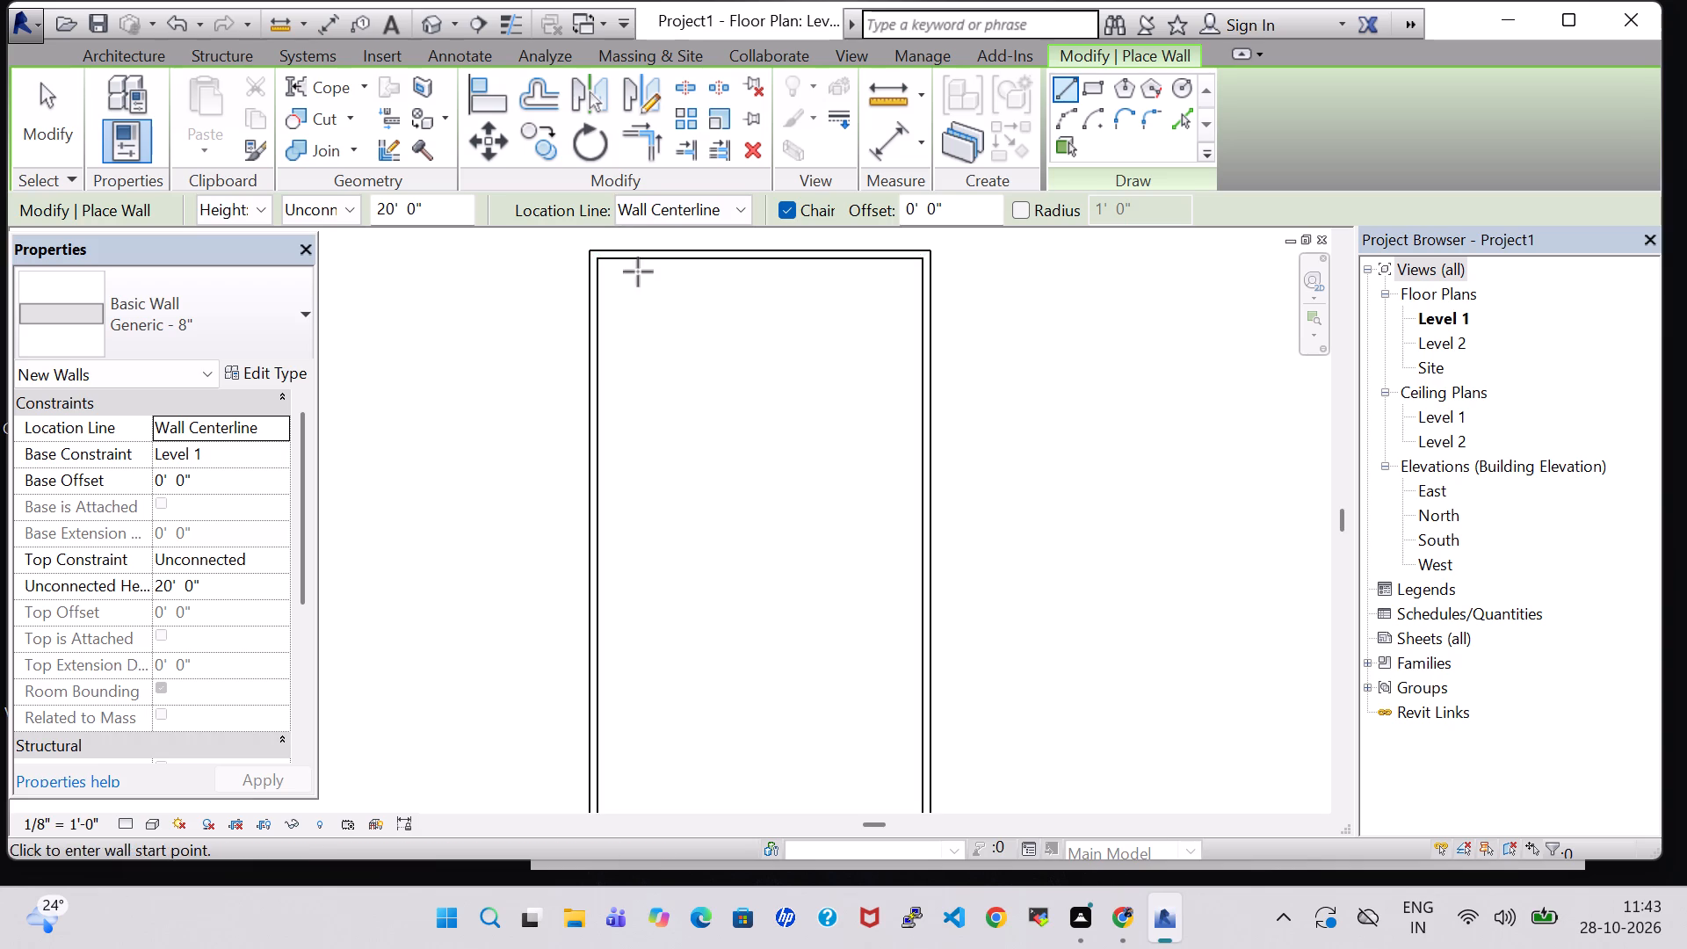
{"action": "middle_click_drag", "start_coordinate": [638, 272], "coordinate": [662, 402]}
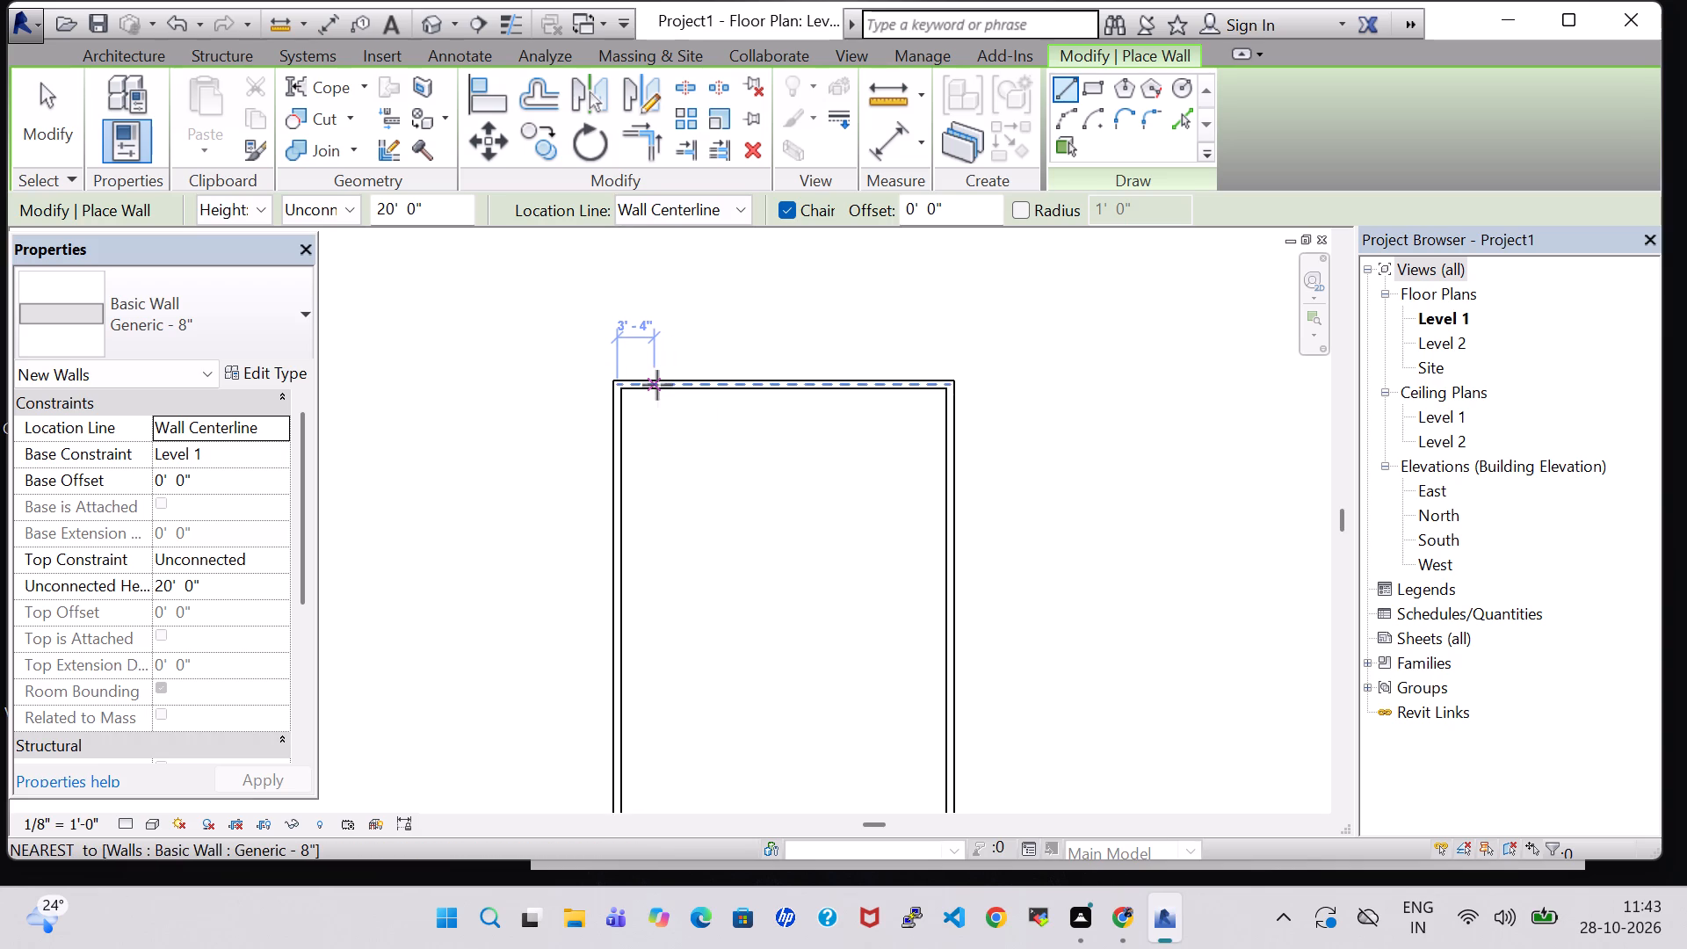
{"action": "left_click", "coordinate": [656, 385]}
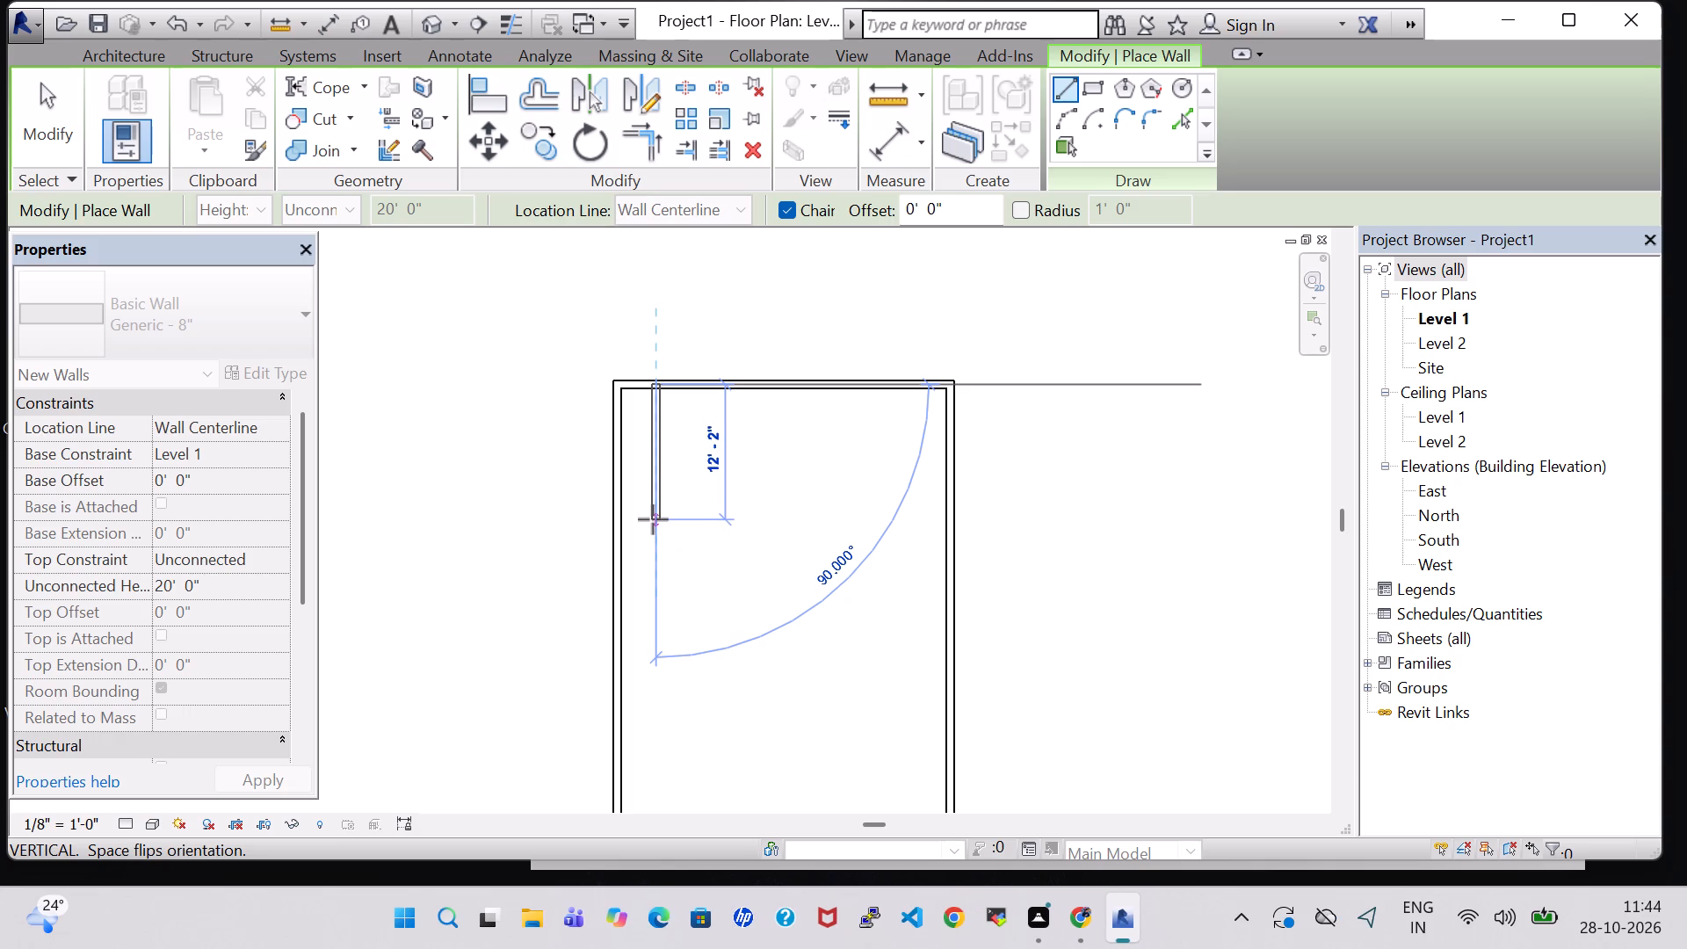
{"action": "left_click", "coordinate": [653, 519]}
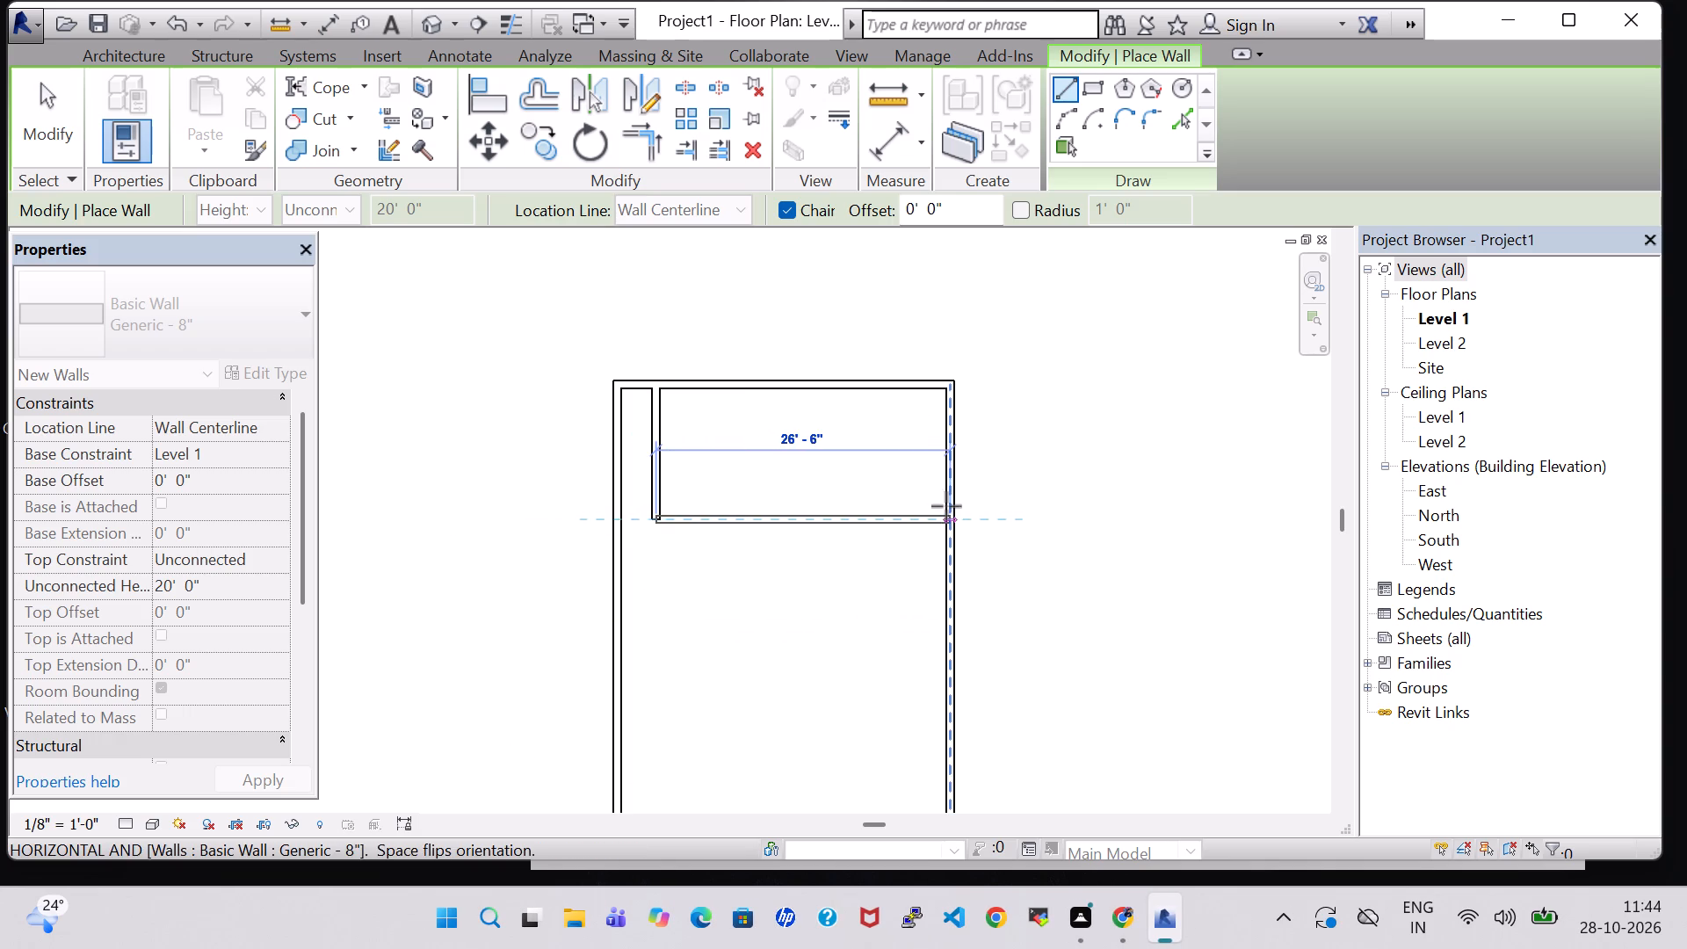
{"action": "left_click", "coordinate": [946, 506]}
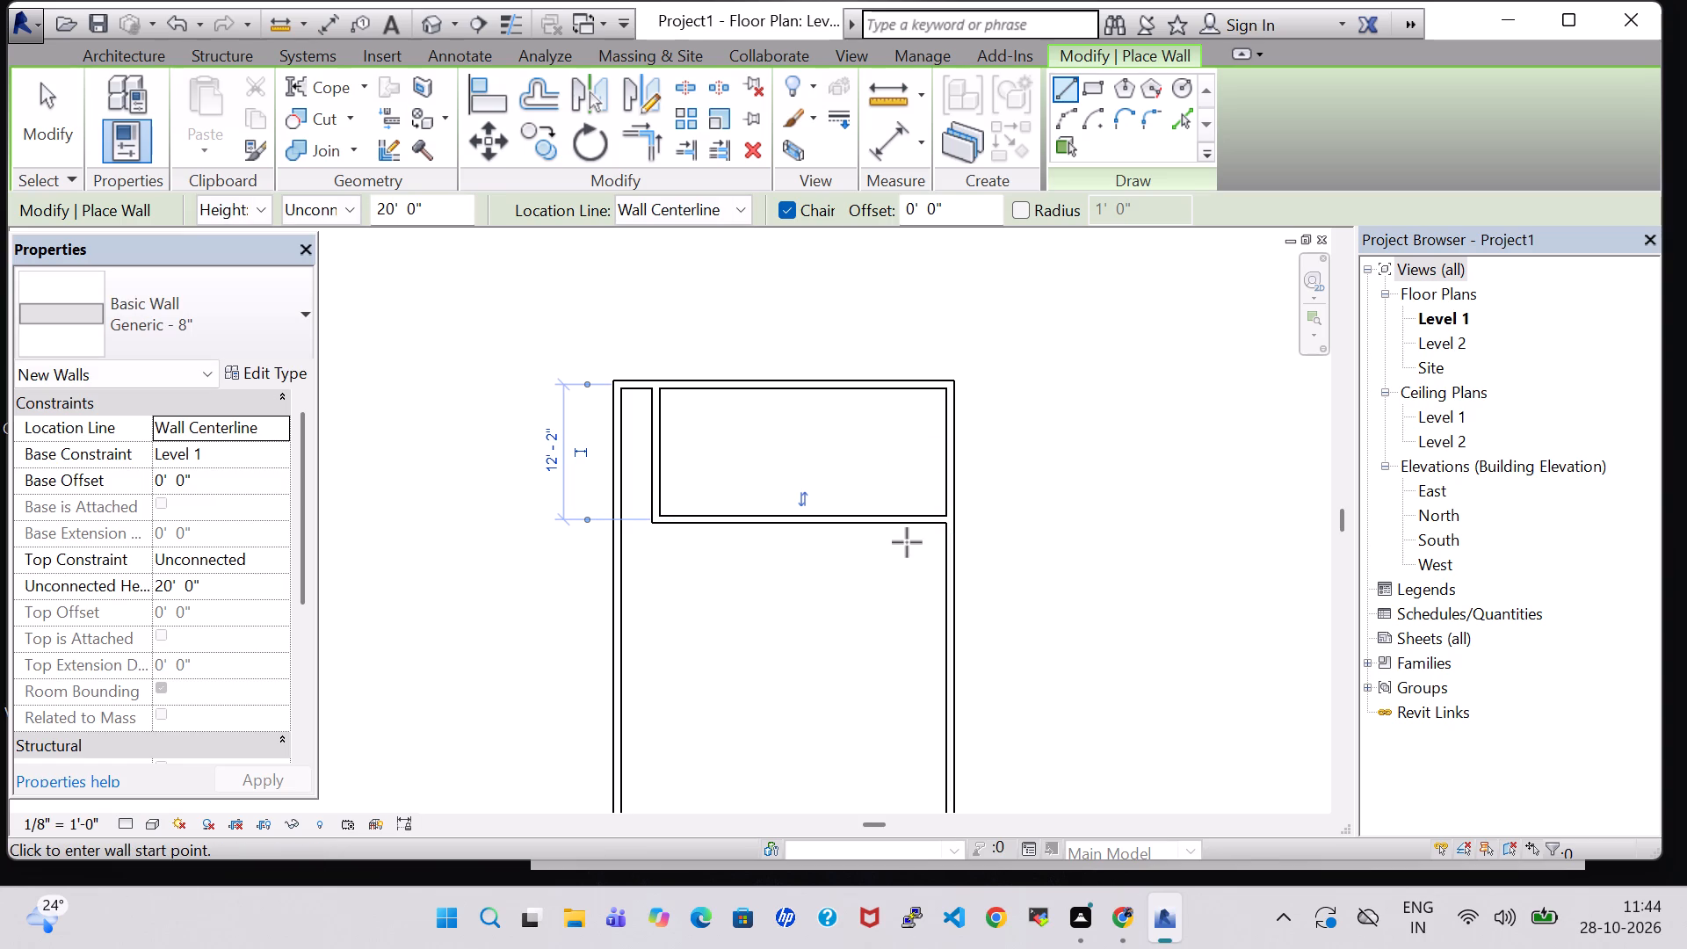
{"action": "key", "text": "Escape"}
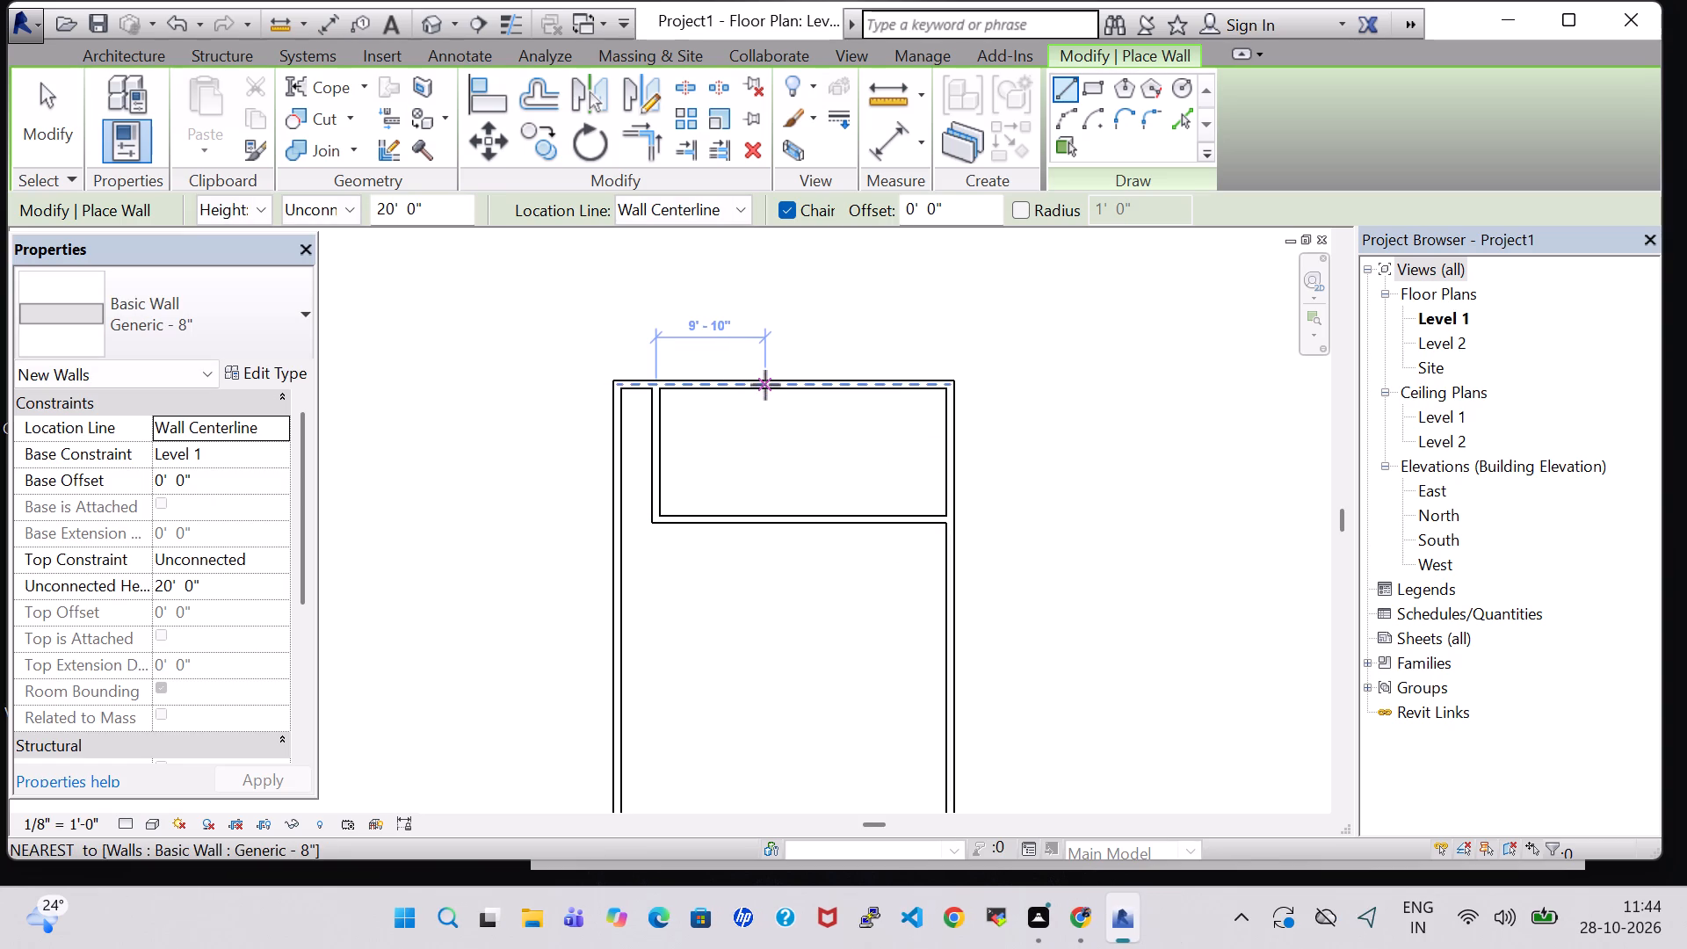
Divide the new upper room with two vertical partitions about 5'-5" apart, the second about 10'-8" from the right long wall.
{"action": "left_click", "coordinate": [771, 385]}
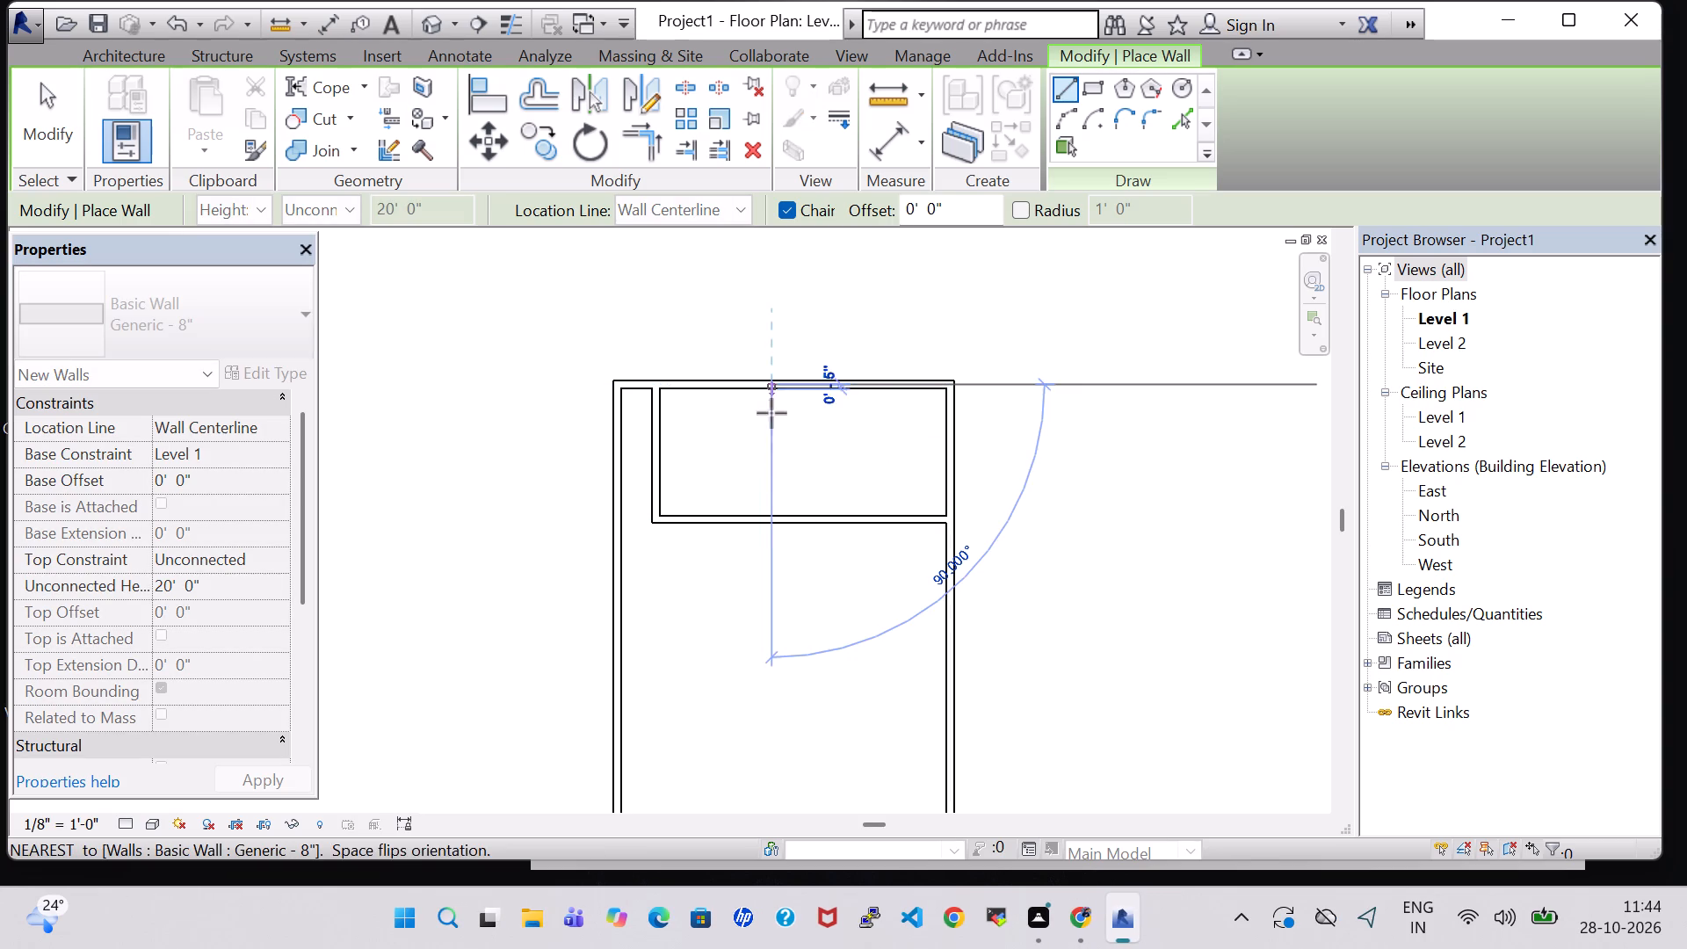
{"action": "left_click", "coordinate": [774, 525]}
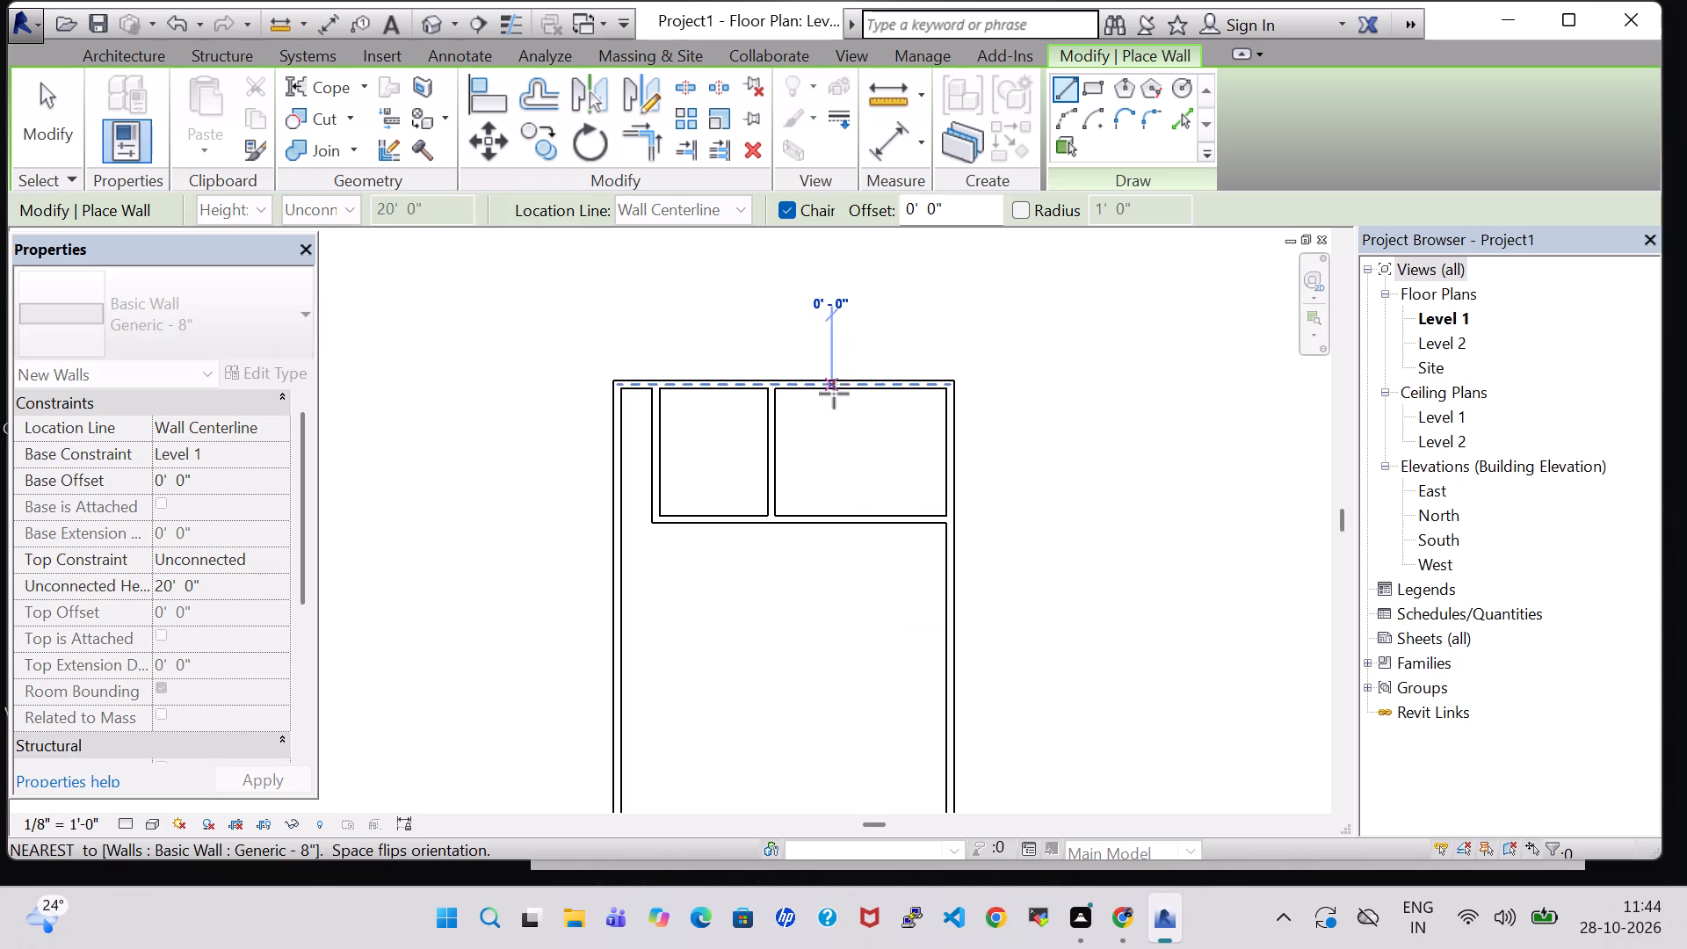
{"action": "left_click", "coordinate": [829, 516]}
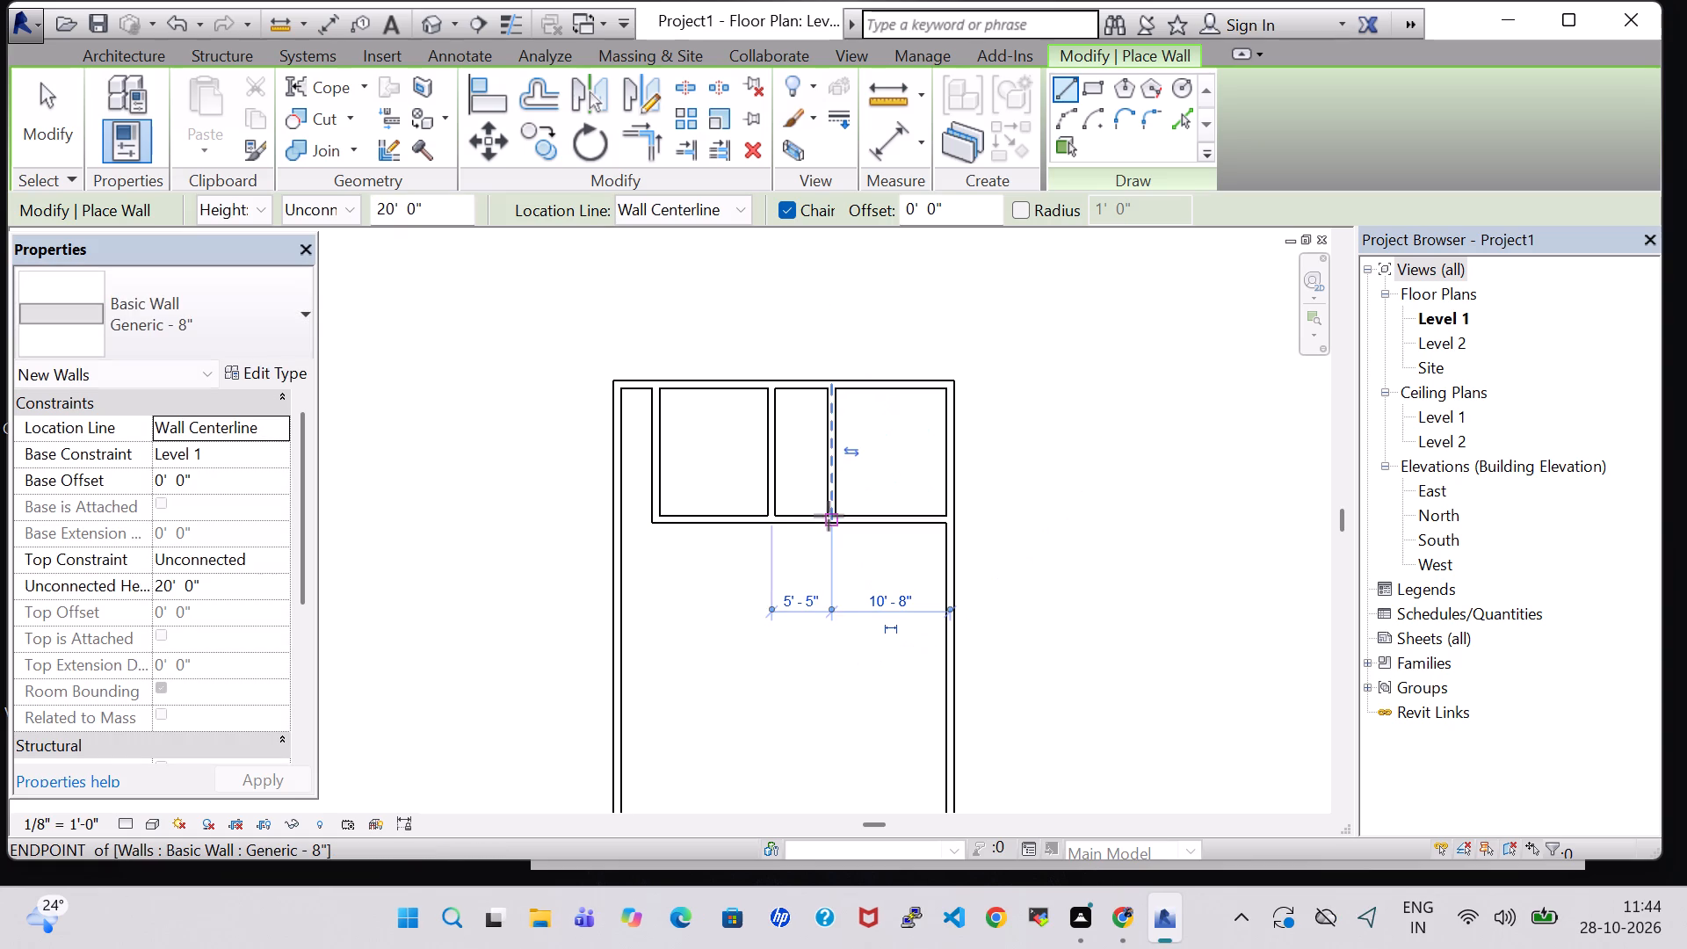
Draw a horizontal cross wall between the two vertical partitions, splitting the narrow middle room into two.
{"action": "scroll", "coordinate": [815, 516], "scroll_direction": "up", "scroll_amount": 4}
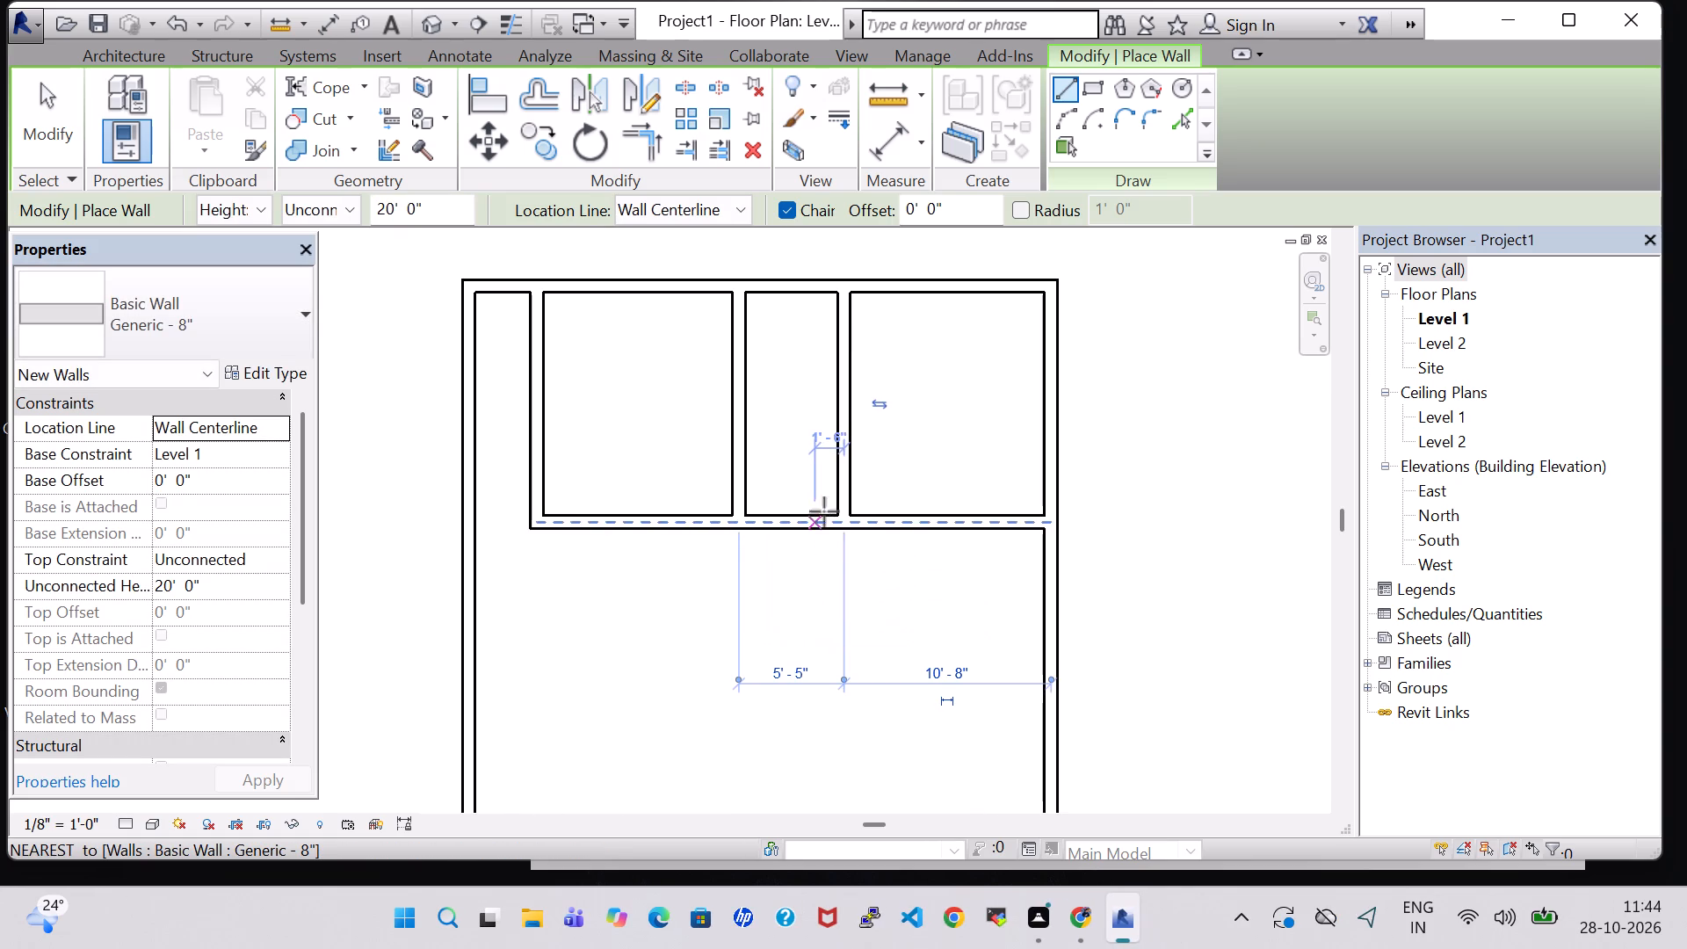
{"action": "left_click", "coordinate": [837, 441]}
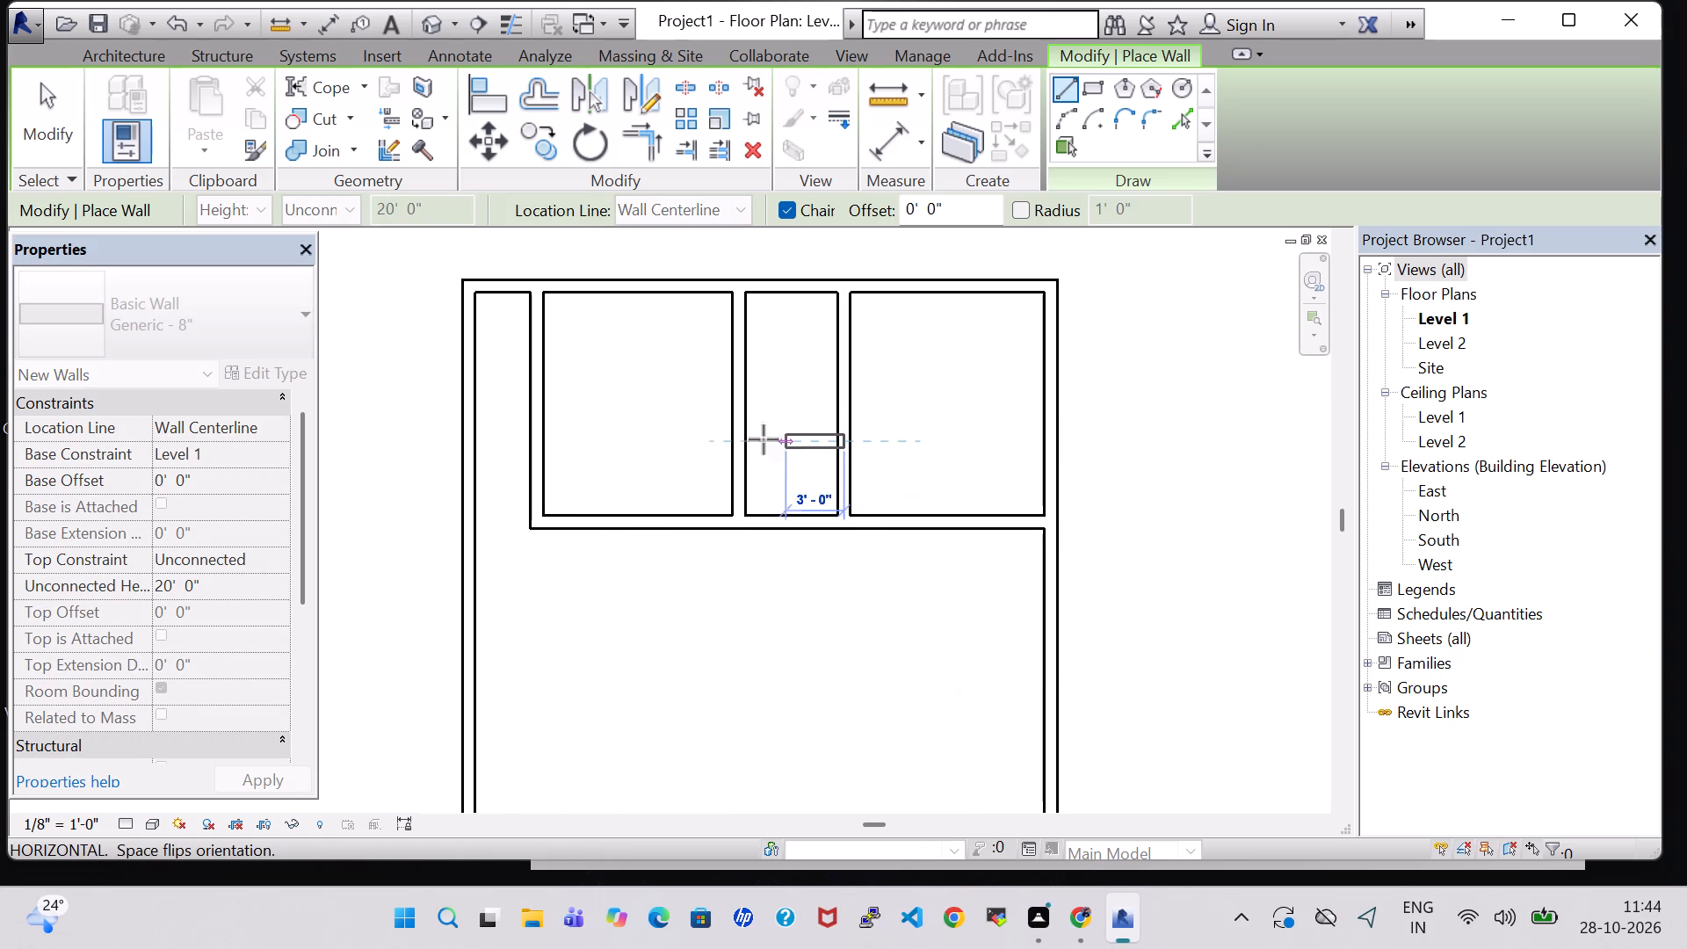
{"action": "left_click", "coordinate": [728, 438]}
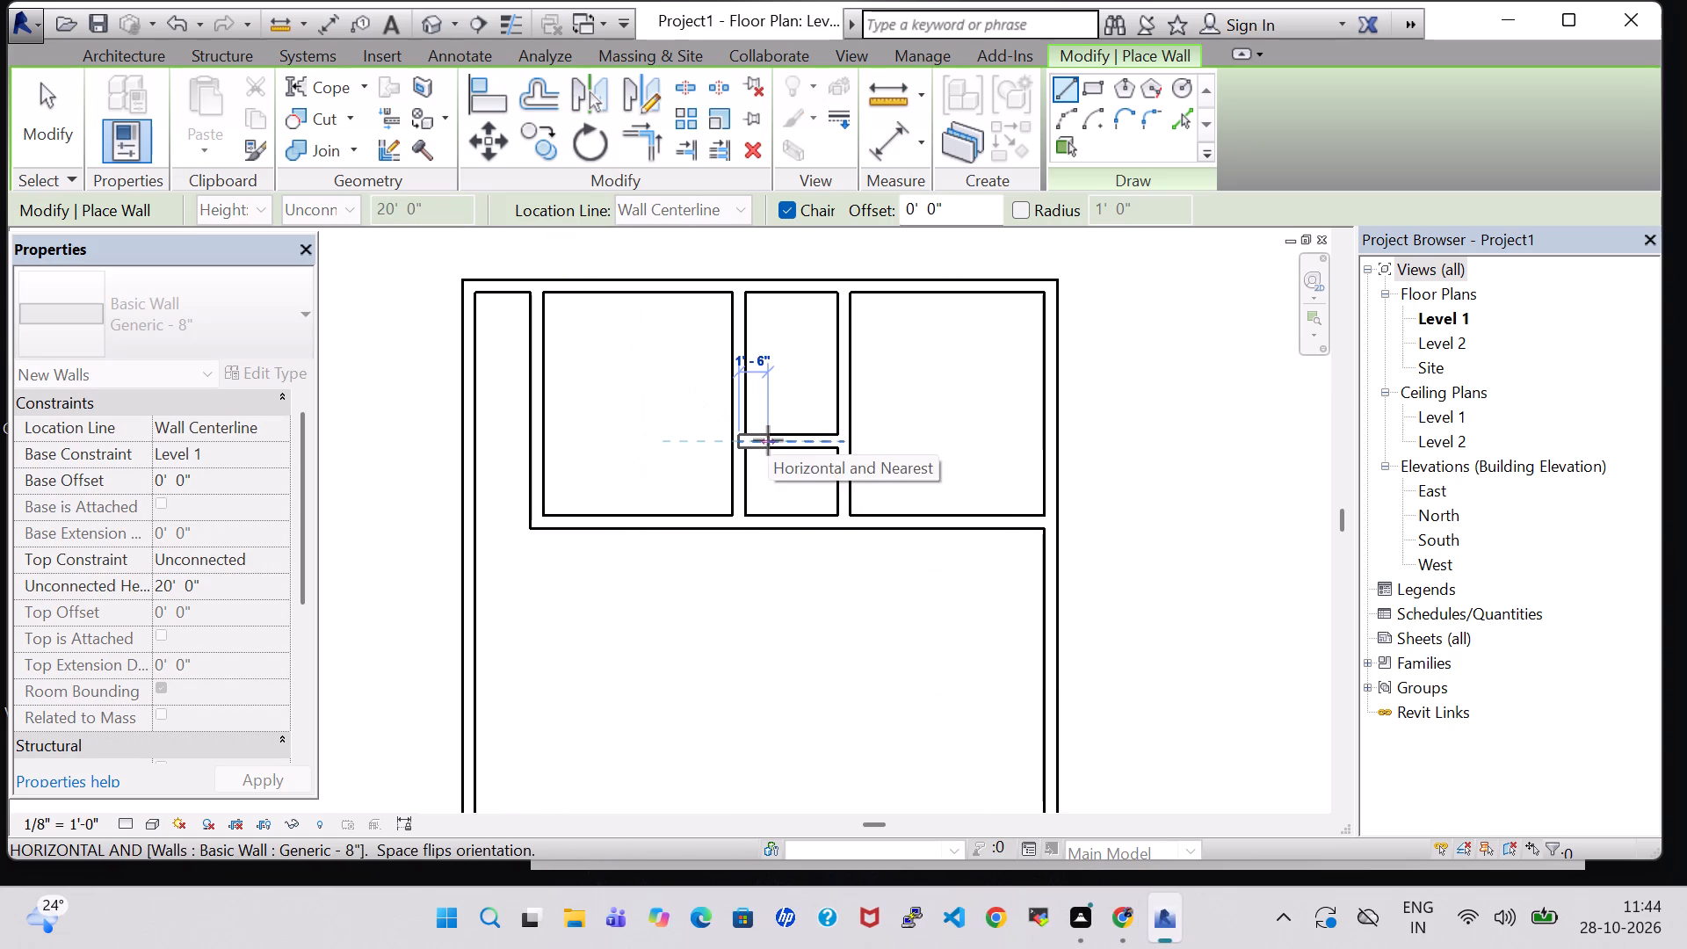
{"action": "key", "text": "Escape"}
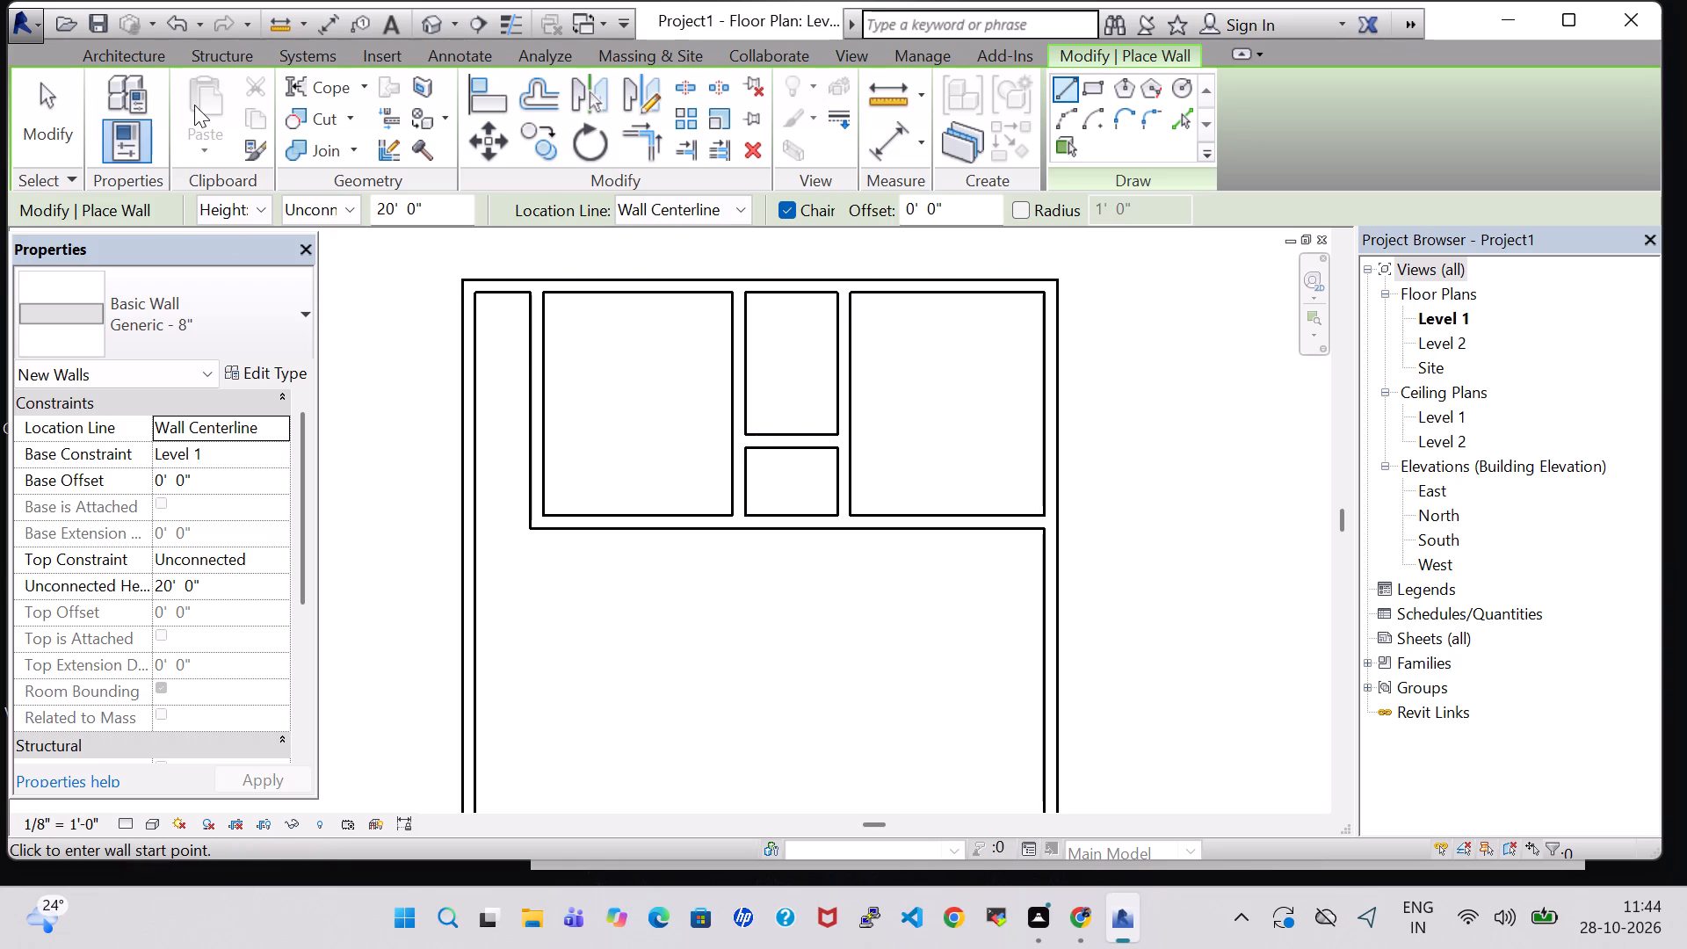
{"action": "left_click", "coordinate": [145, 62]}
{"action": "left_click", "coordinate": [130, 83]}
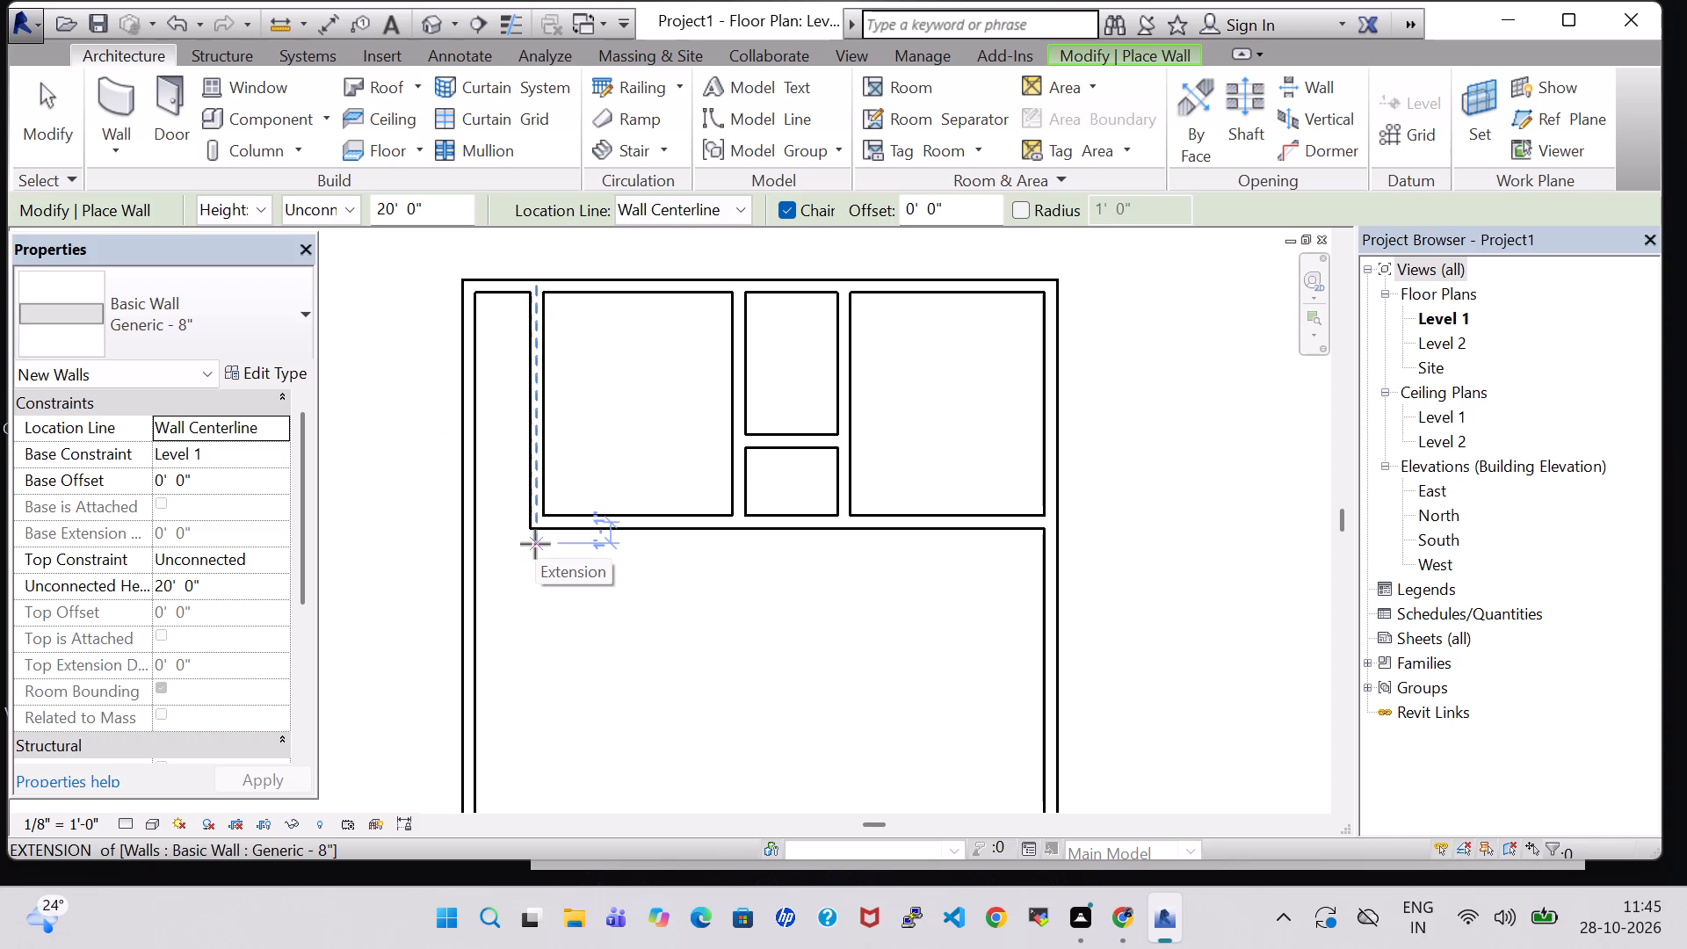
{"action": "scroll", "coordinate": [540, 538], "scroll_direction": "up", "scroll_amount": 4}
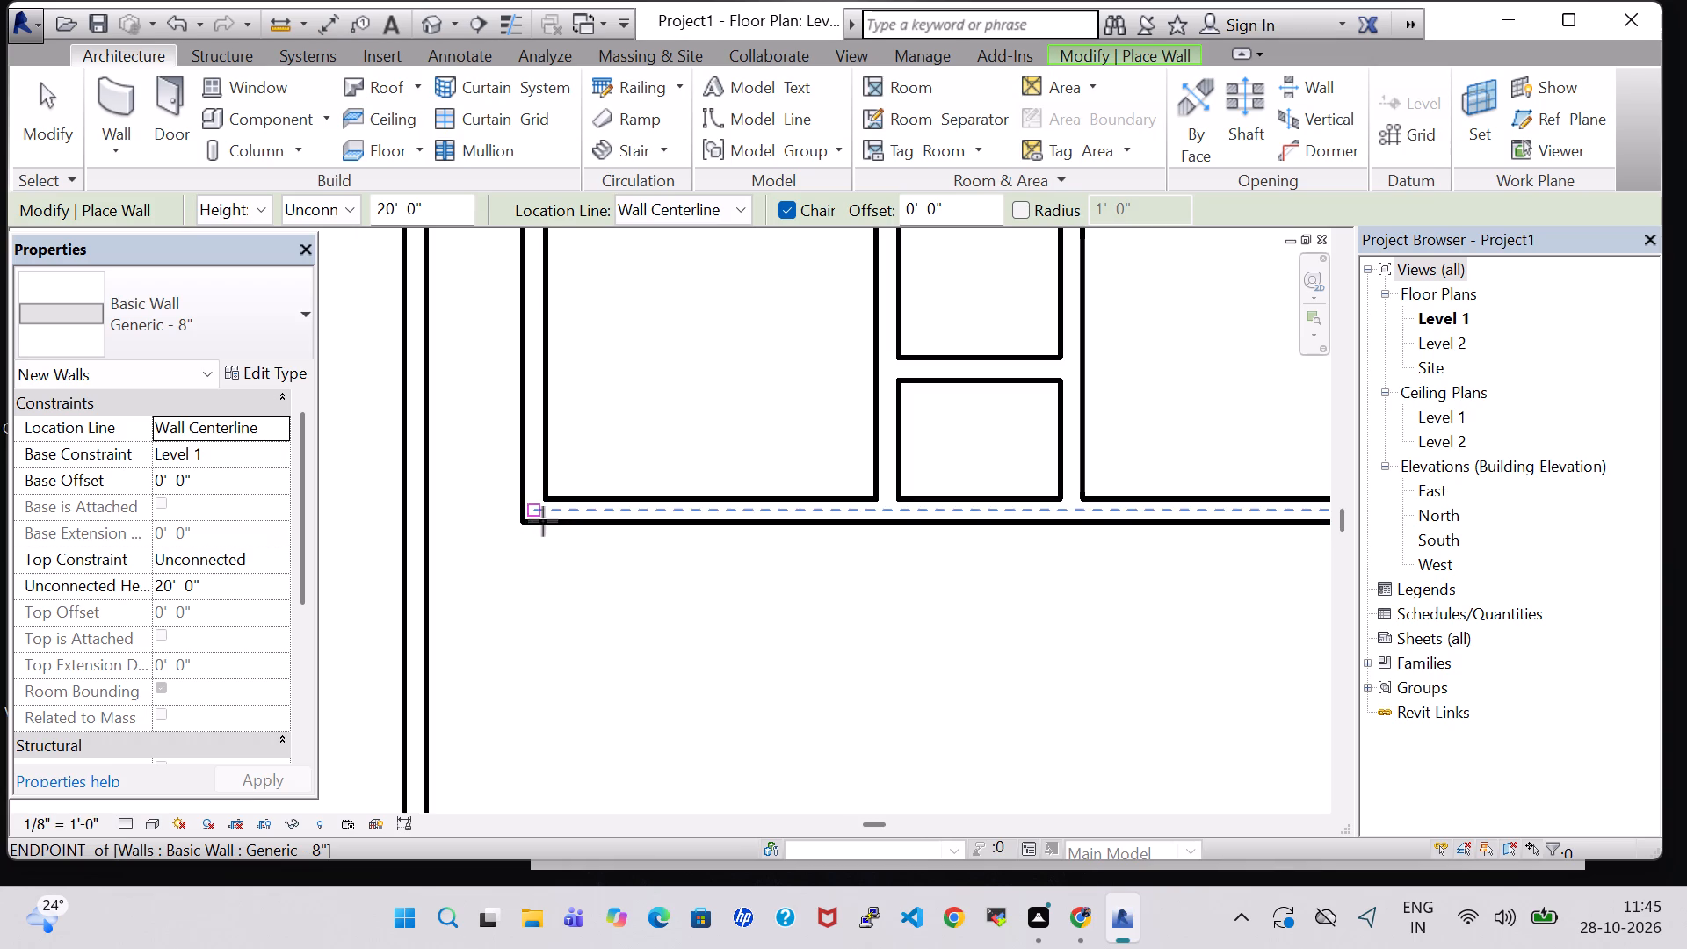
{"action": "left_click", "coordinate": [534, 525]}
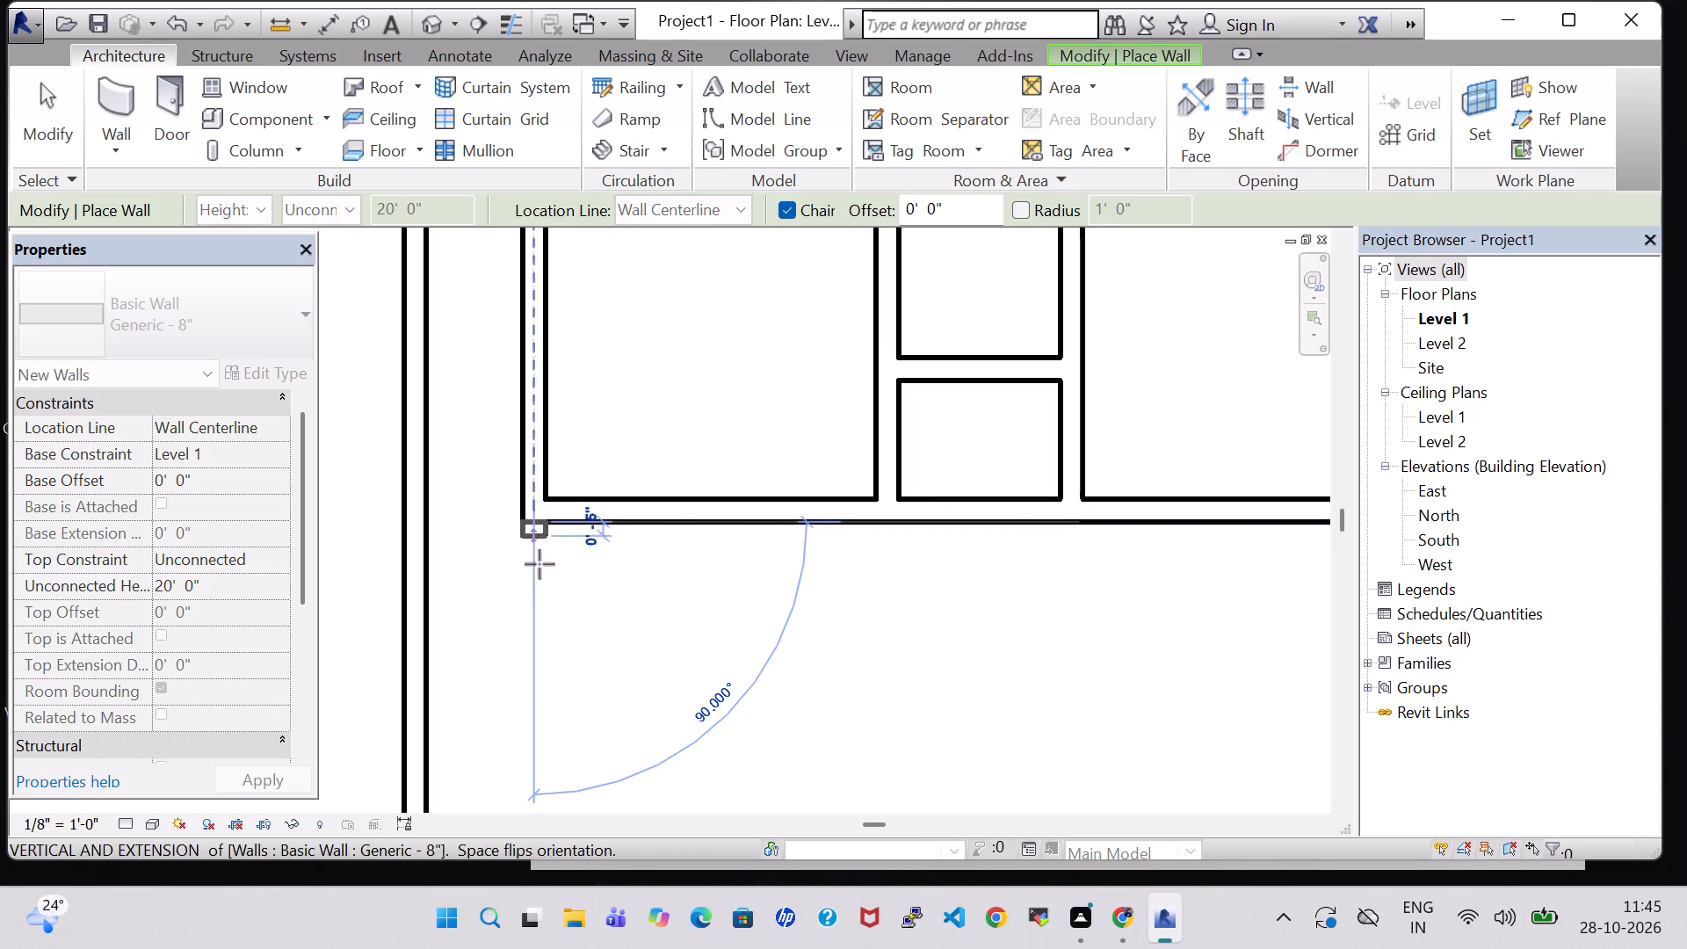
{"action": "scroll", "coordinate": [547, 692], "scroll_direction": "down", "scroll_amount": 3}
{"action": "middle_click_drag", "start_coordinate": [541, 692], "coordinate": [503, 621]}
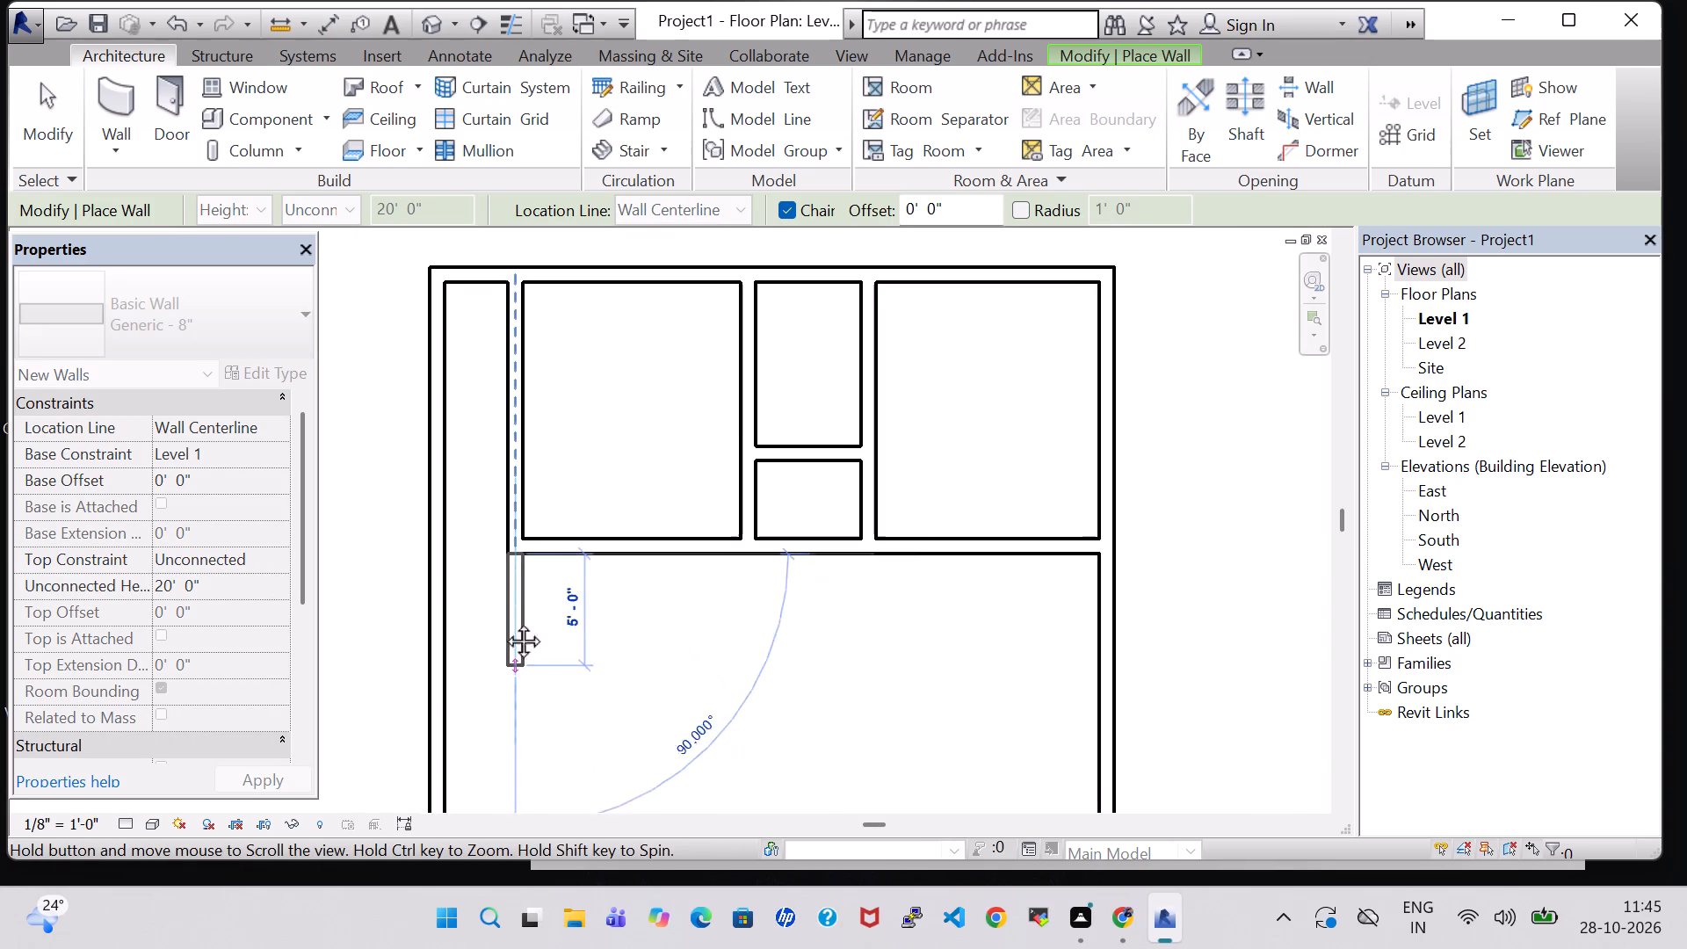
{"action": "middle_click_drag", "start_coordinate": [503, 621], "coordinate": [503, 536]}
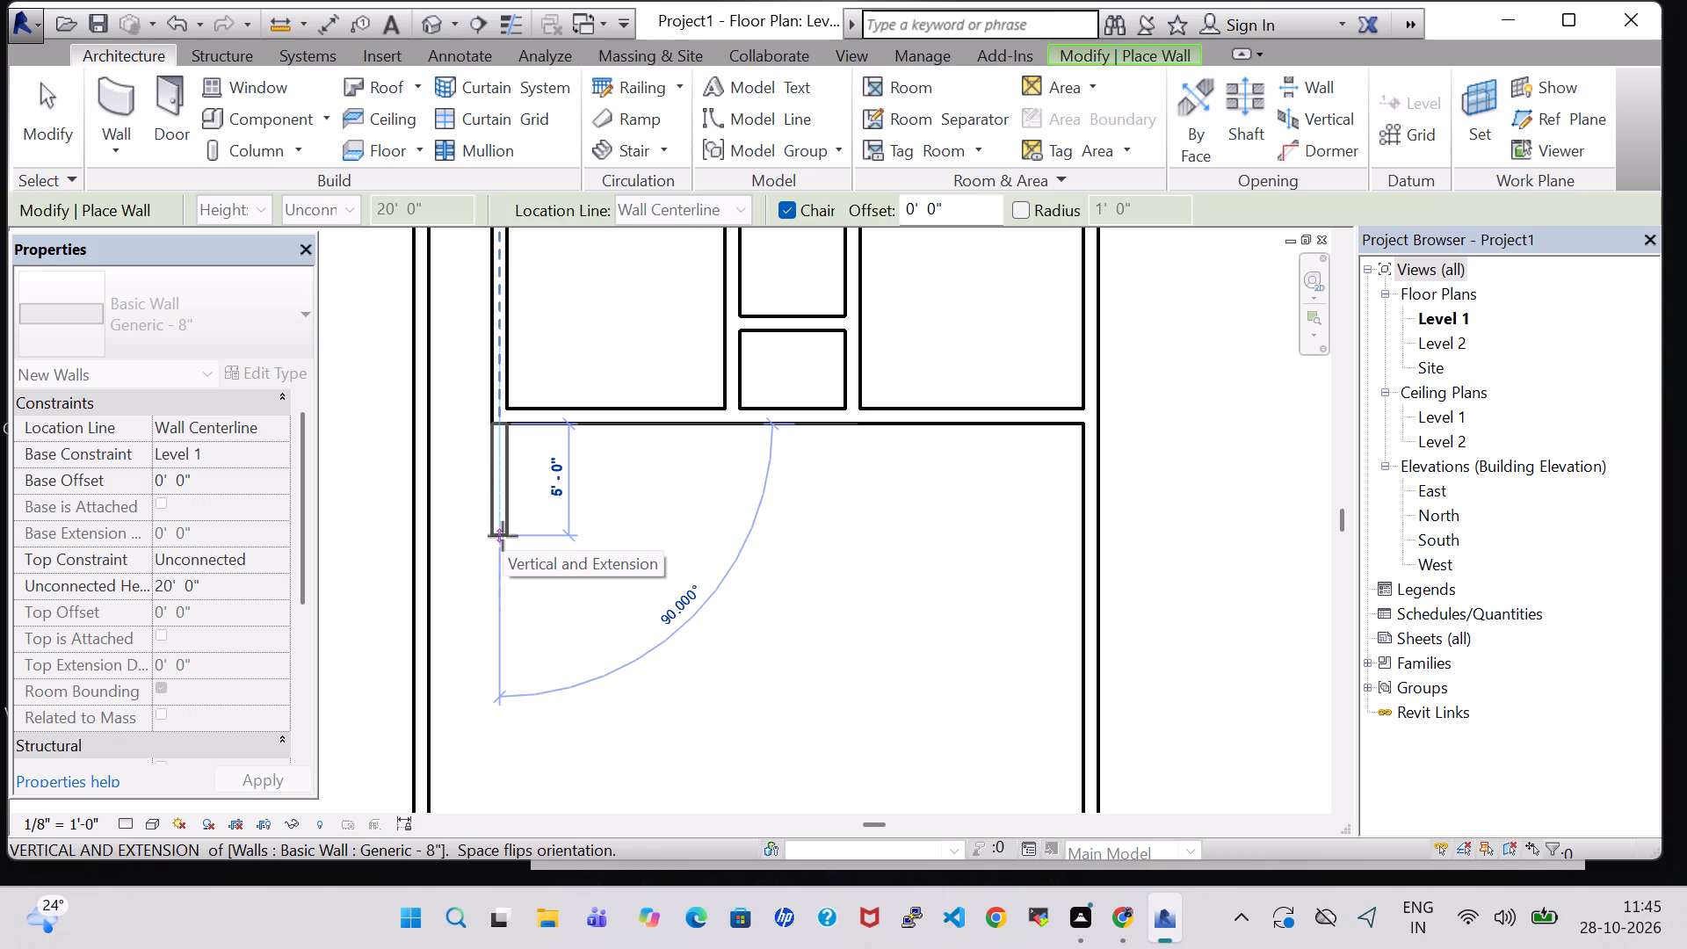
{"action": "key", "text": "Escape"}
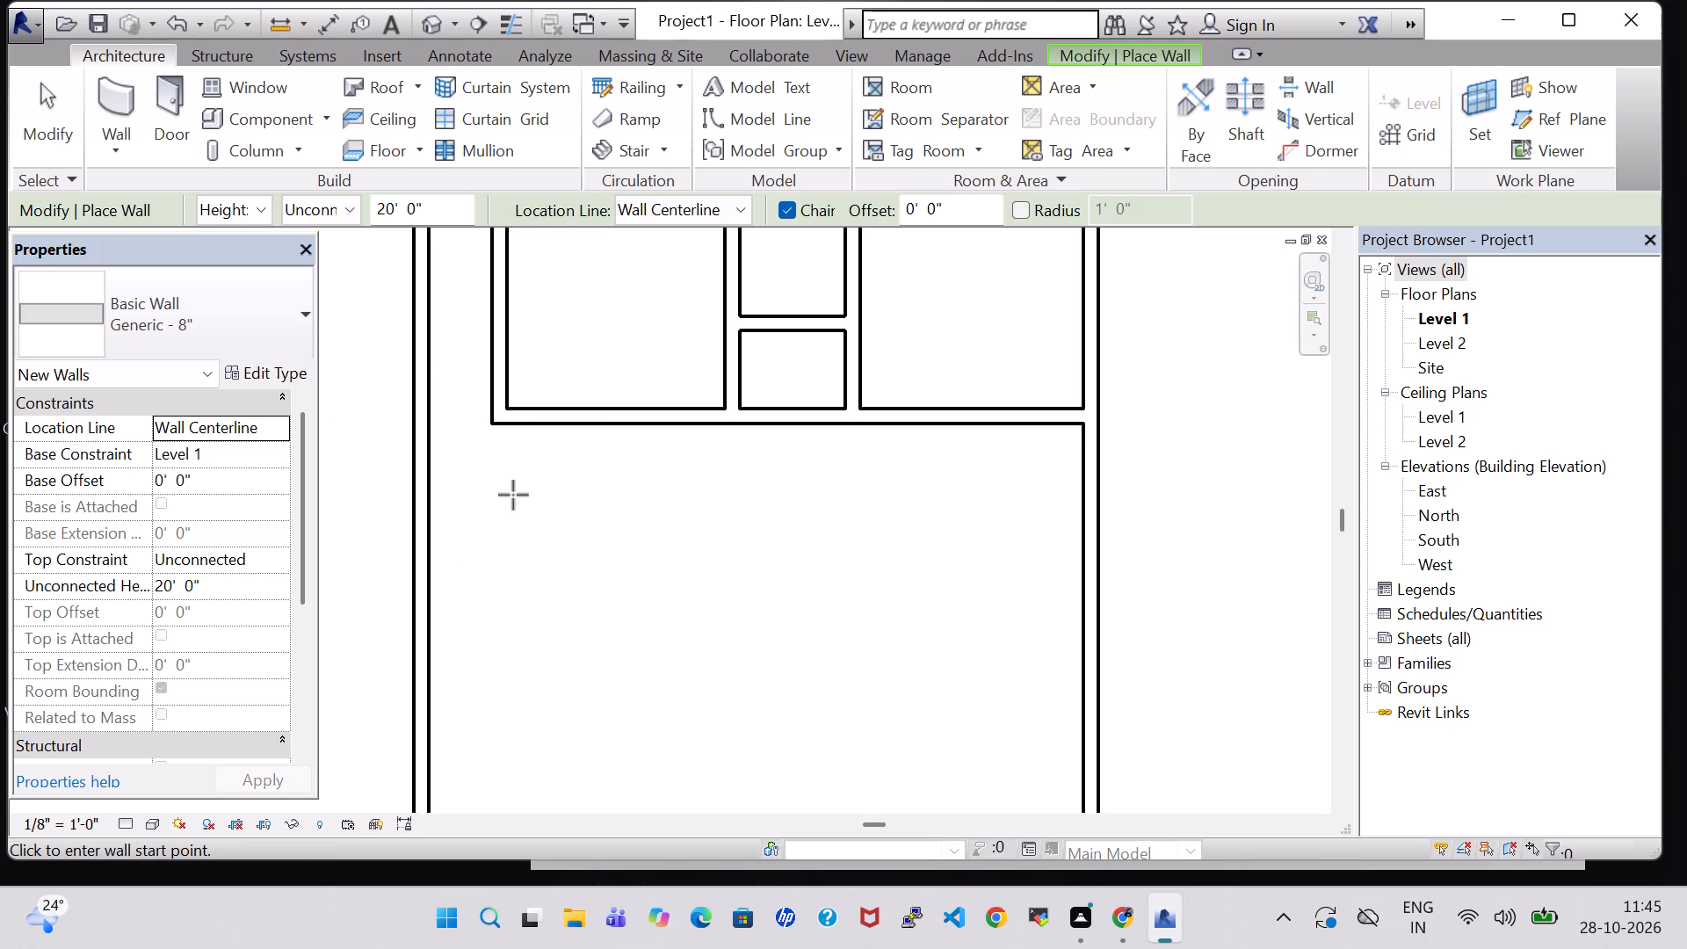
Draw a vertical wall about 13'-4" long down from the horizontal partition, about 1'-0" from its left end.
{"action": "scroll", "coordinate": [511, 484], "scroll_direction": "up", "scroll_amount": 3}
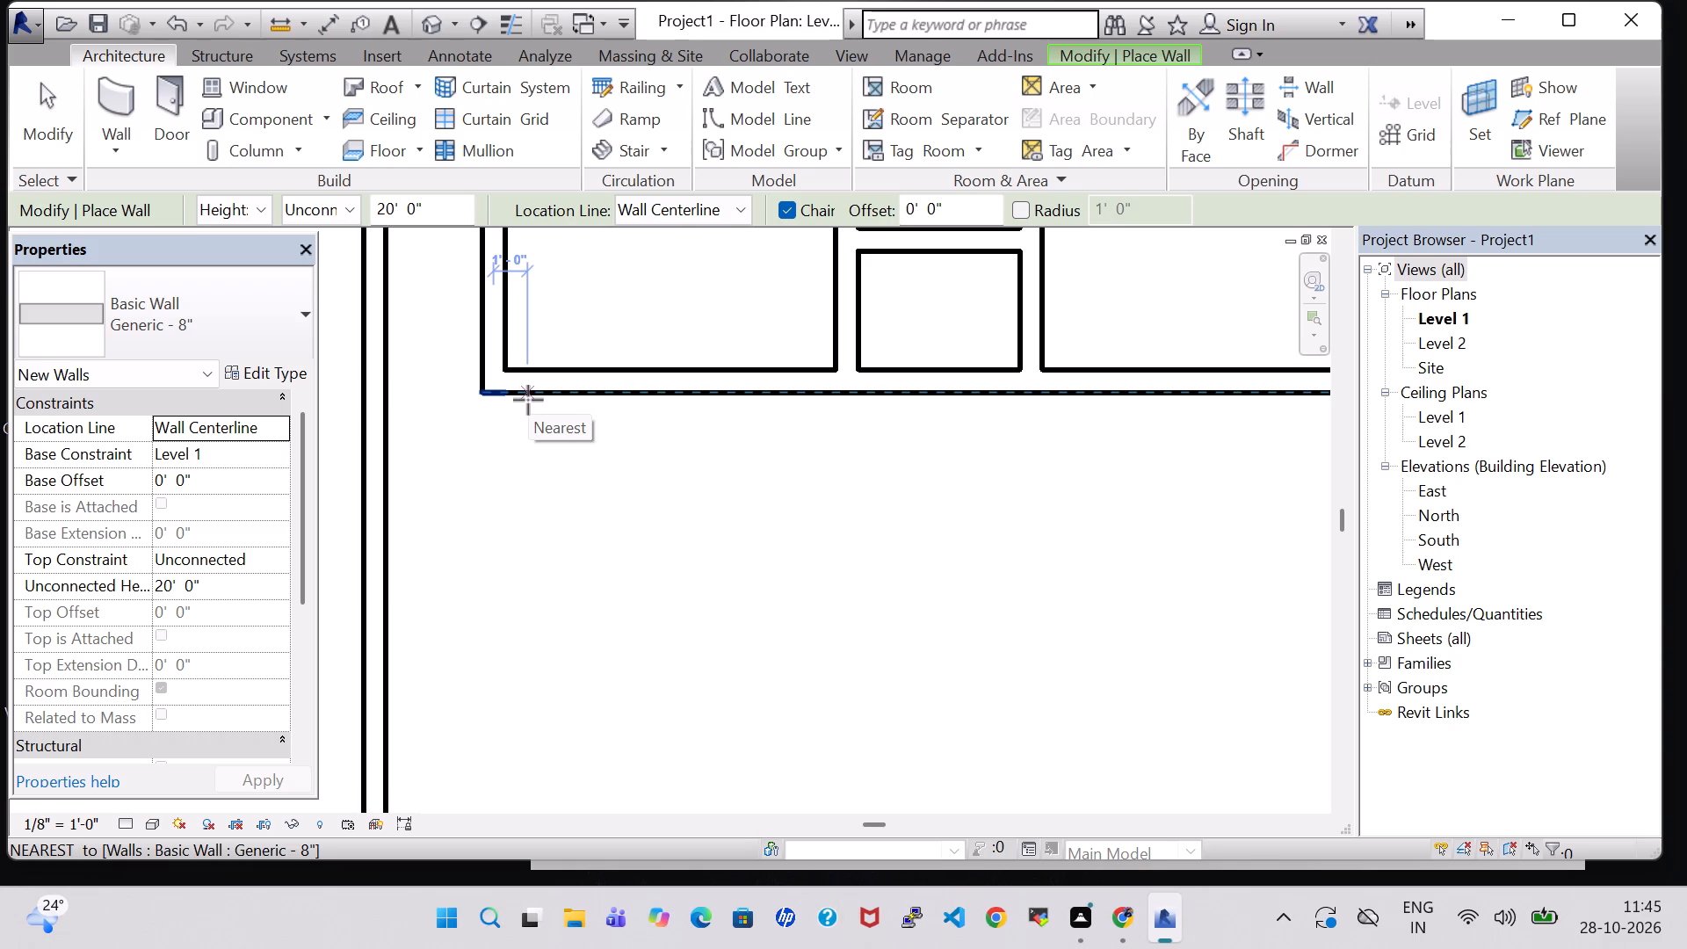
{"action": "left_click", "coordinate": [528, 400]}
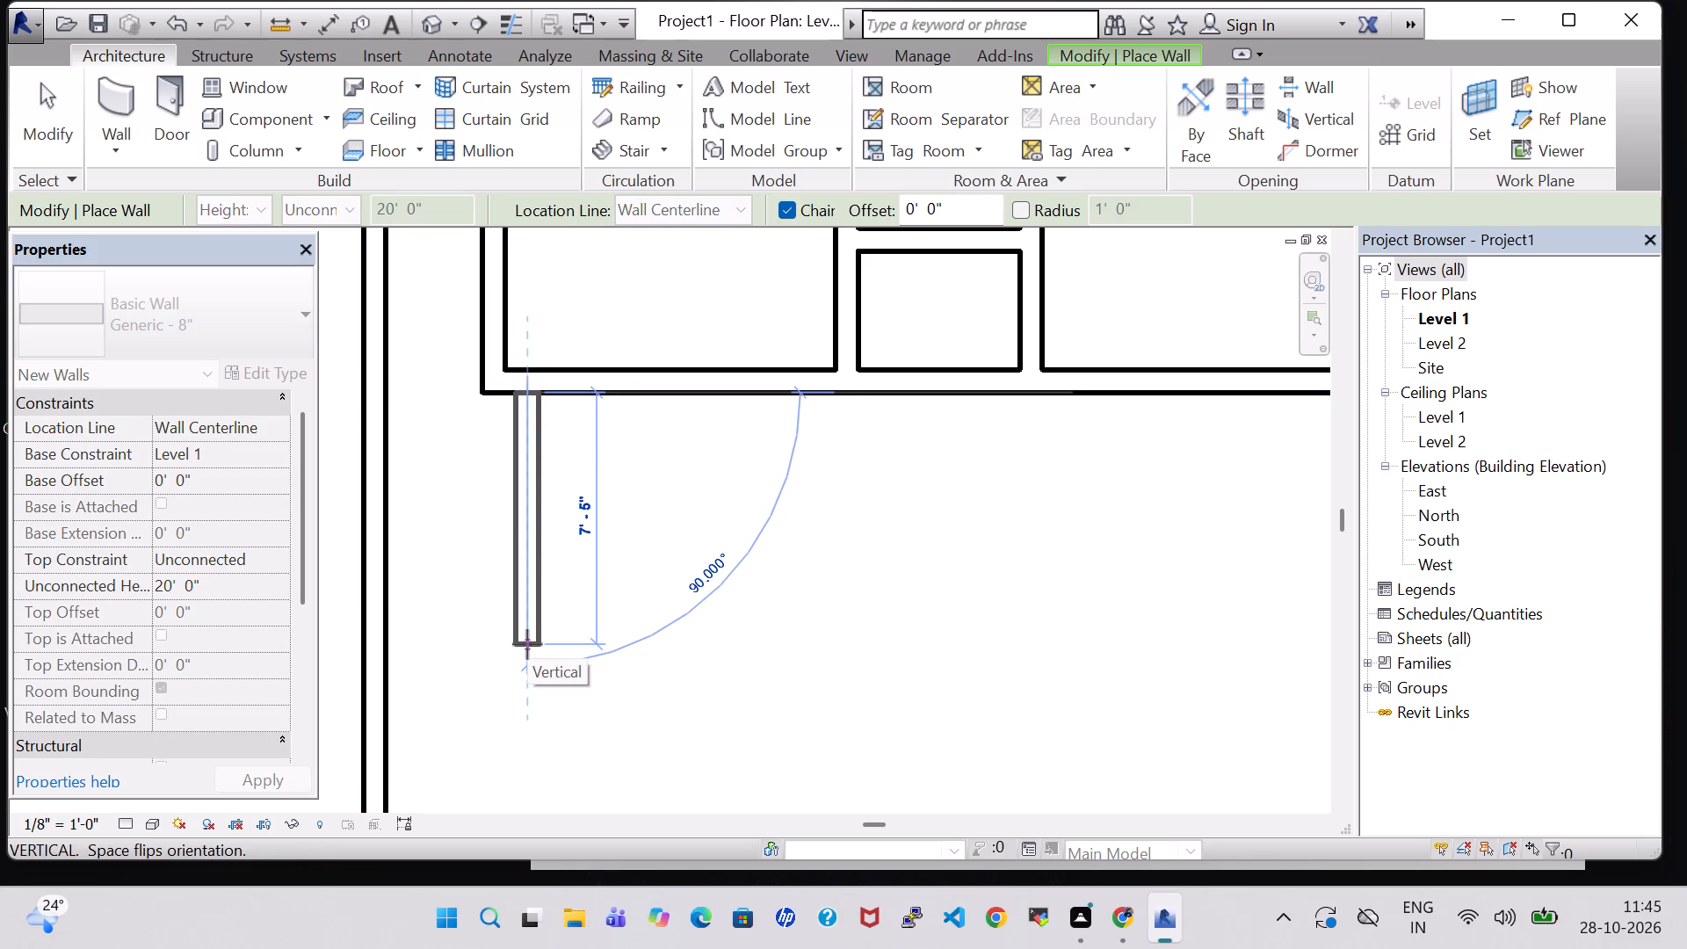
{"action": "middle_click_drag", "start_coordinate": [527, 644], "coordinate": [539, 503]}
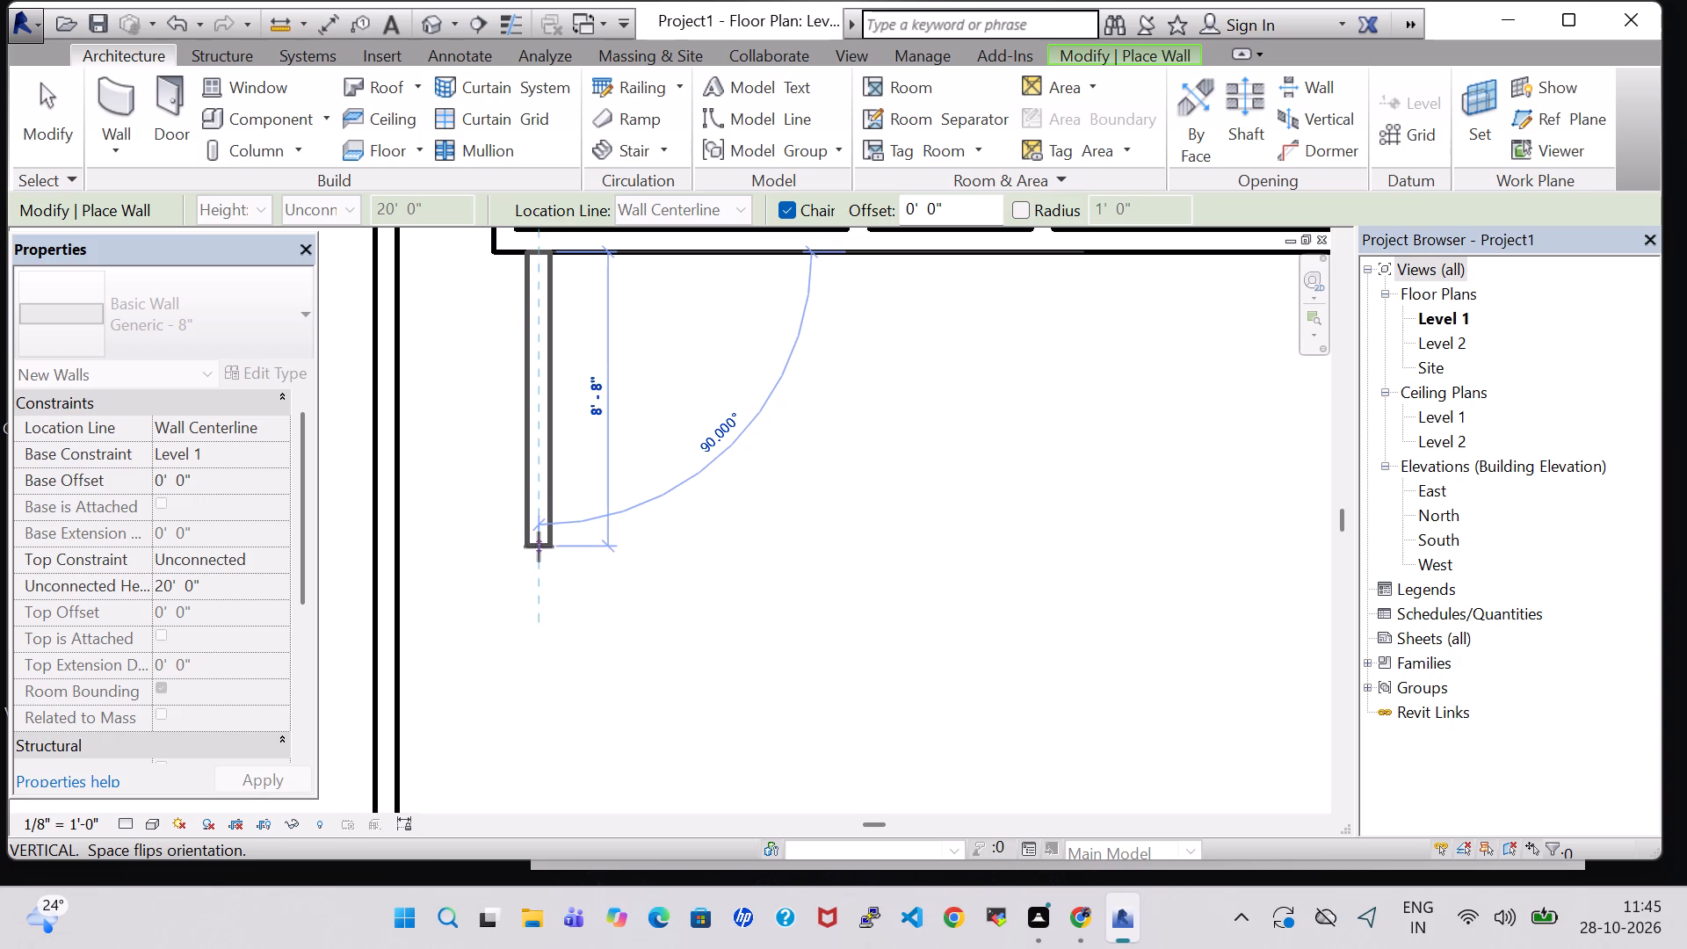
{"action": "left_click", "coordinate": [547, 706]}
{"action": "scroll", "coordinate": [547, 706], "scroll_direction": "down", "scroll_amount": 3}
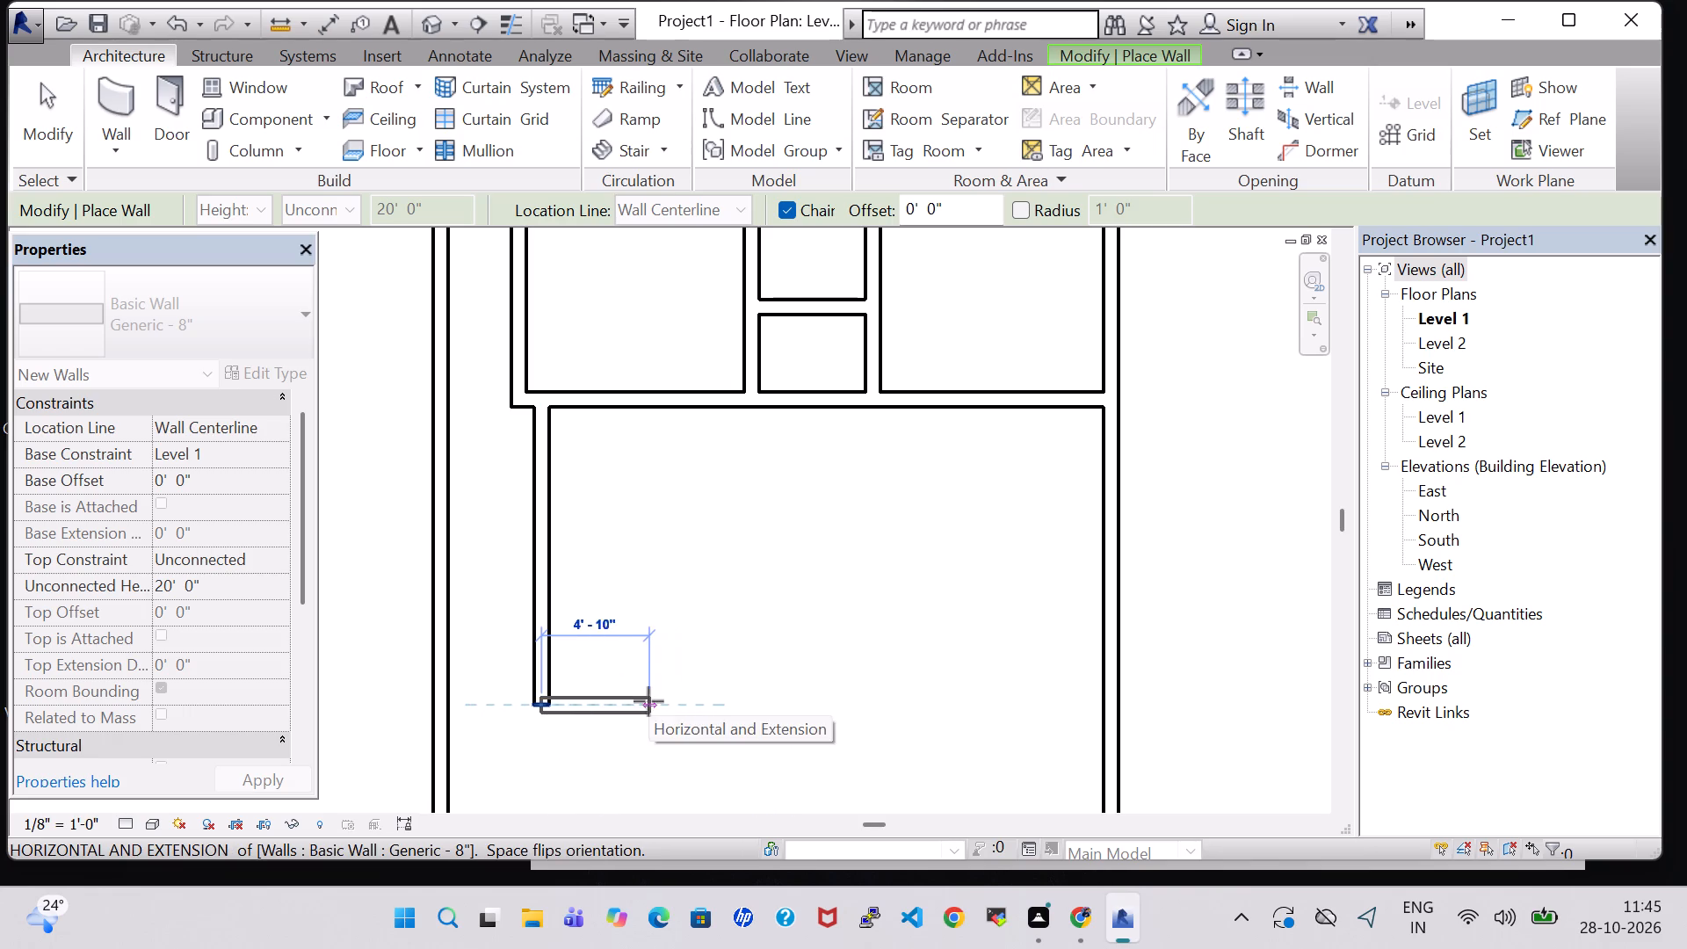
{"action": "key", "text": "Escape"}
{"action": "middle_click_drag", "start_coordinate": [517, 758], "coordinate": [505, 402]}
{"action": "middle_click", "coordinate": [508, 370]}
{"action": "scroll", "coordinate": [504, 448], "scroll_direction": "down", "scroll_amount": 5}
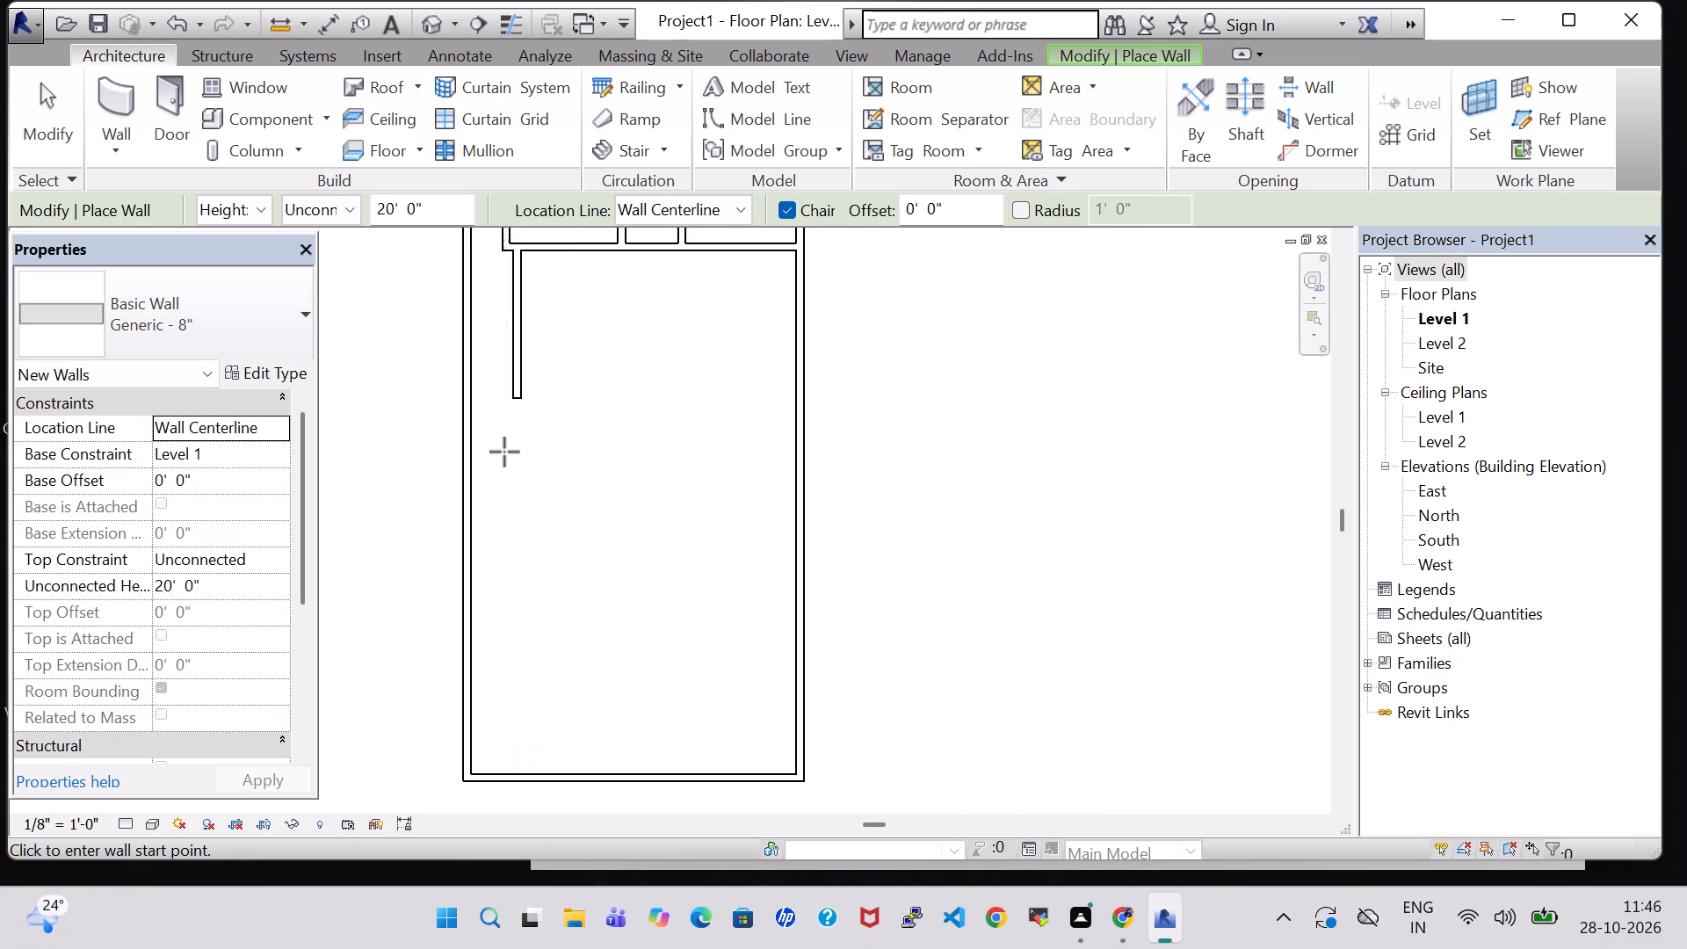
{"action": "scroll", "coordinate": [504, 455], "scroll_direction": "down", "scroll_amount": 4}
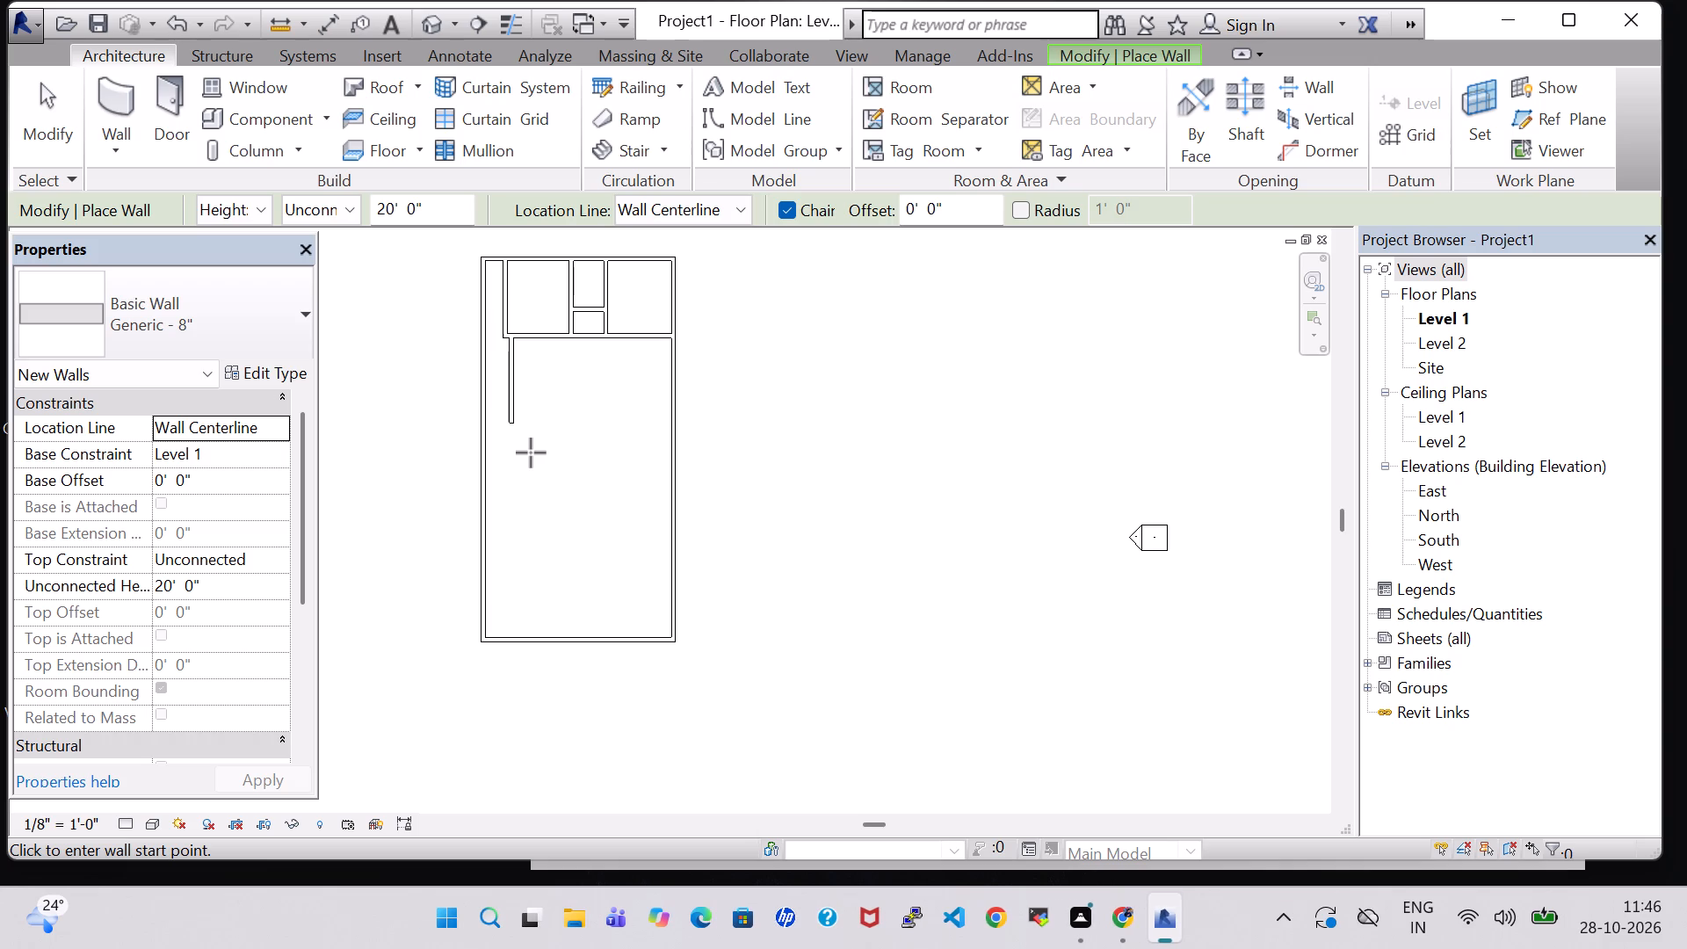
{"action": "key", "text": "Escape"}
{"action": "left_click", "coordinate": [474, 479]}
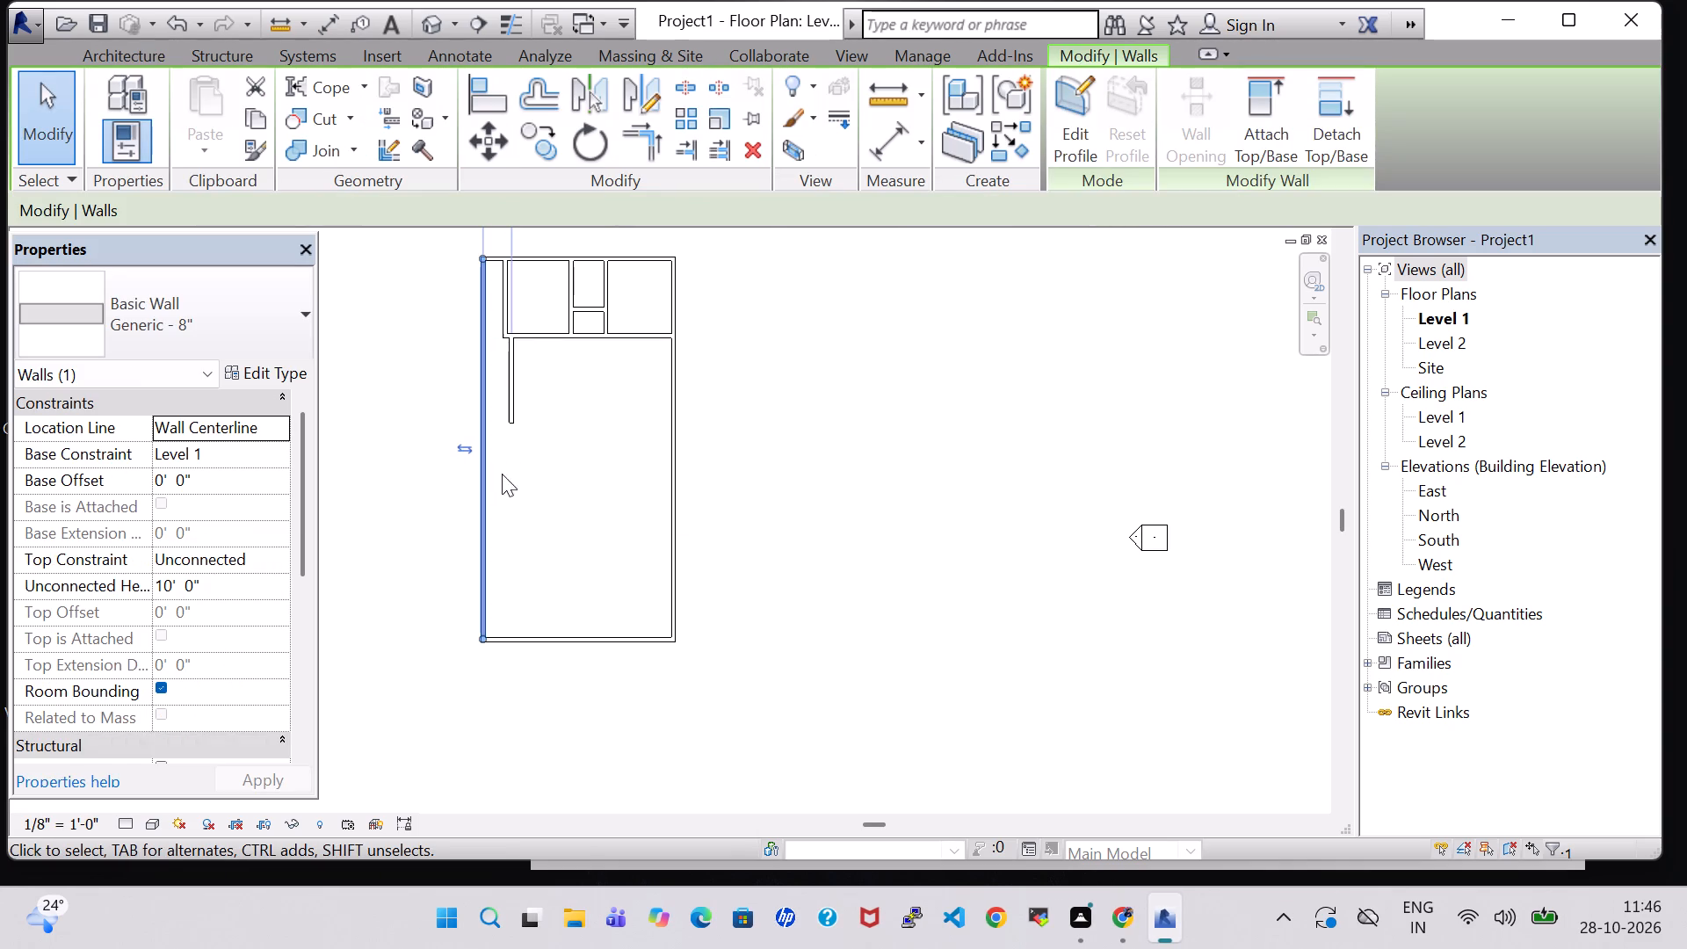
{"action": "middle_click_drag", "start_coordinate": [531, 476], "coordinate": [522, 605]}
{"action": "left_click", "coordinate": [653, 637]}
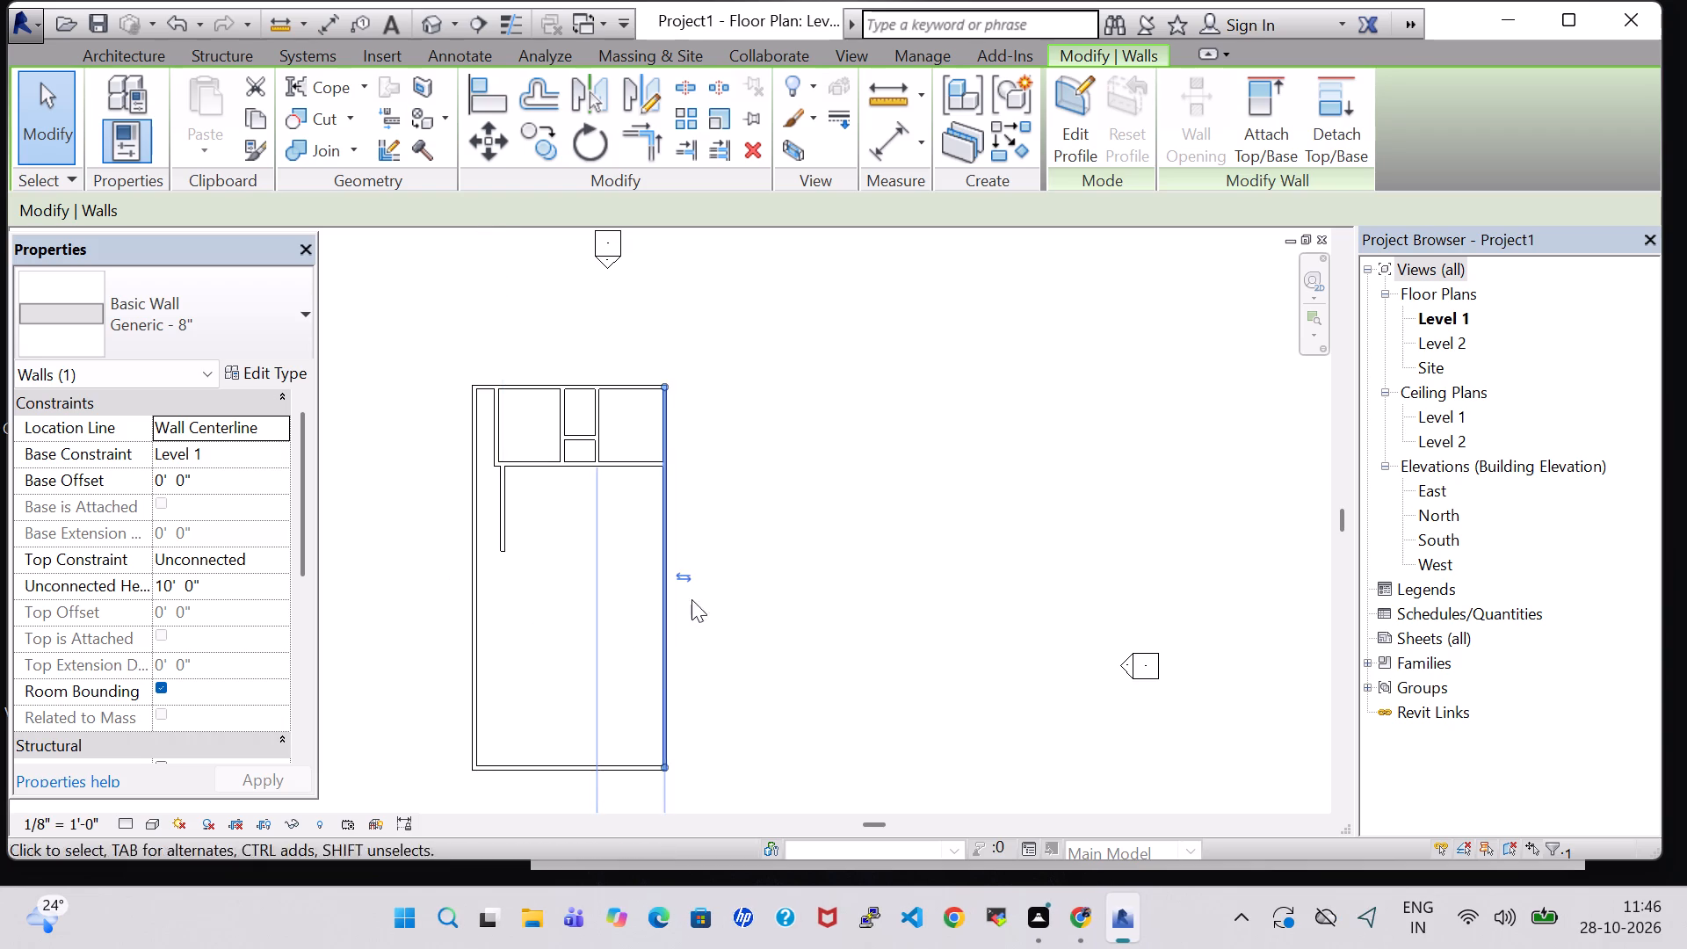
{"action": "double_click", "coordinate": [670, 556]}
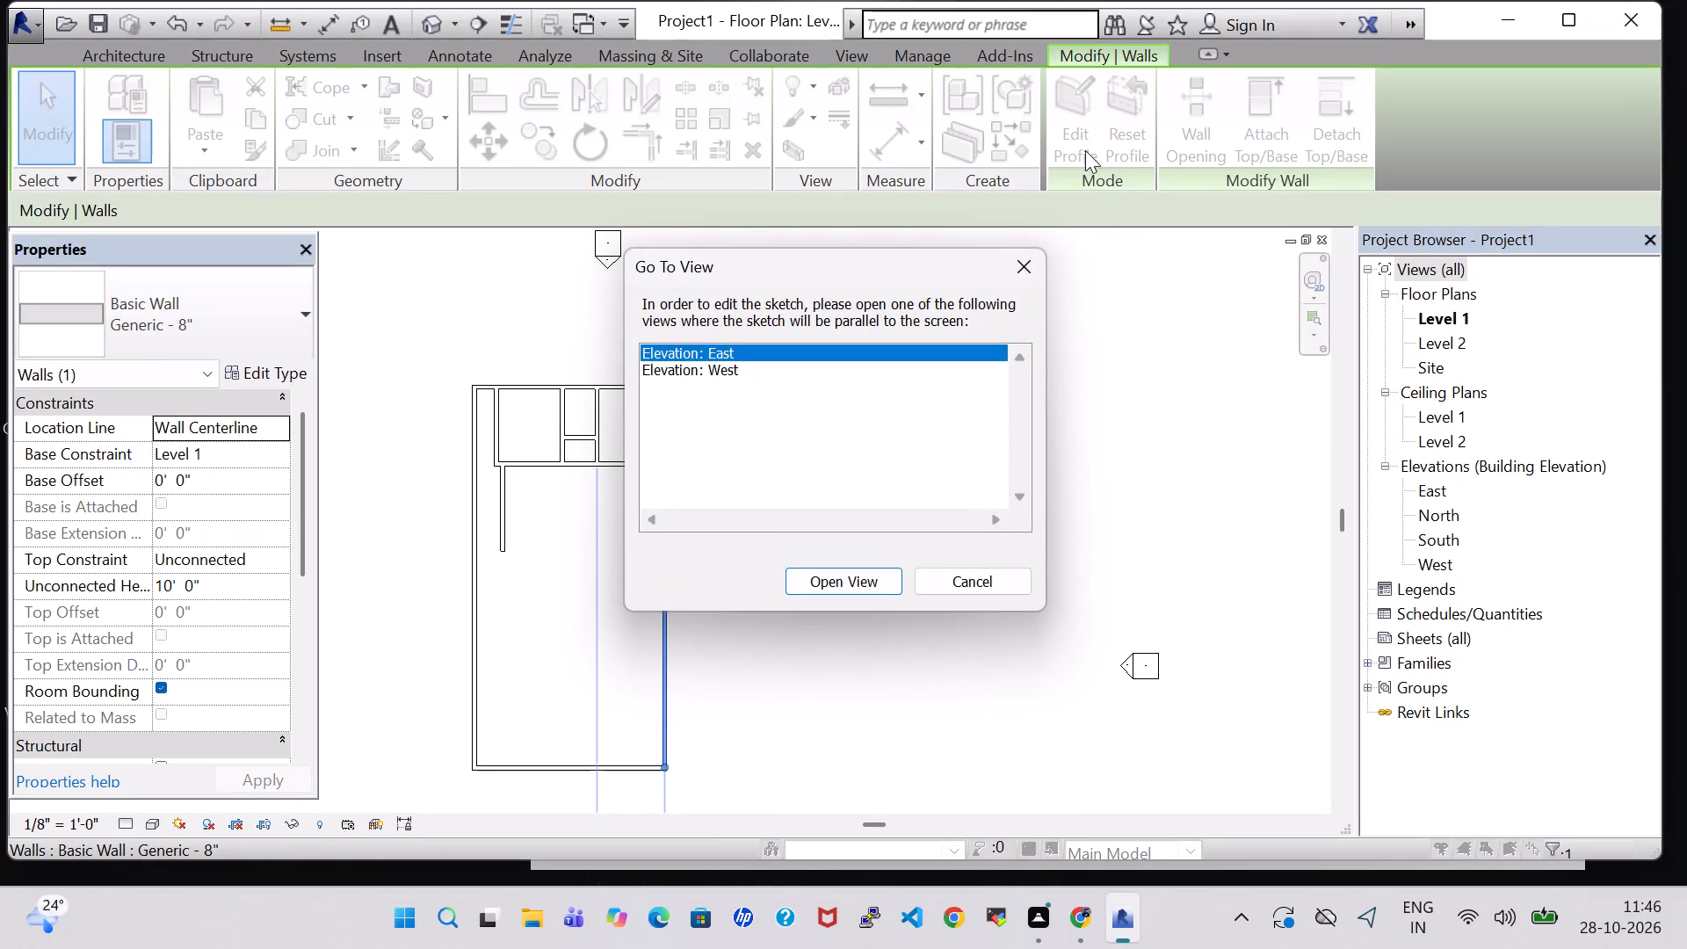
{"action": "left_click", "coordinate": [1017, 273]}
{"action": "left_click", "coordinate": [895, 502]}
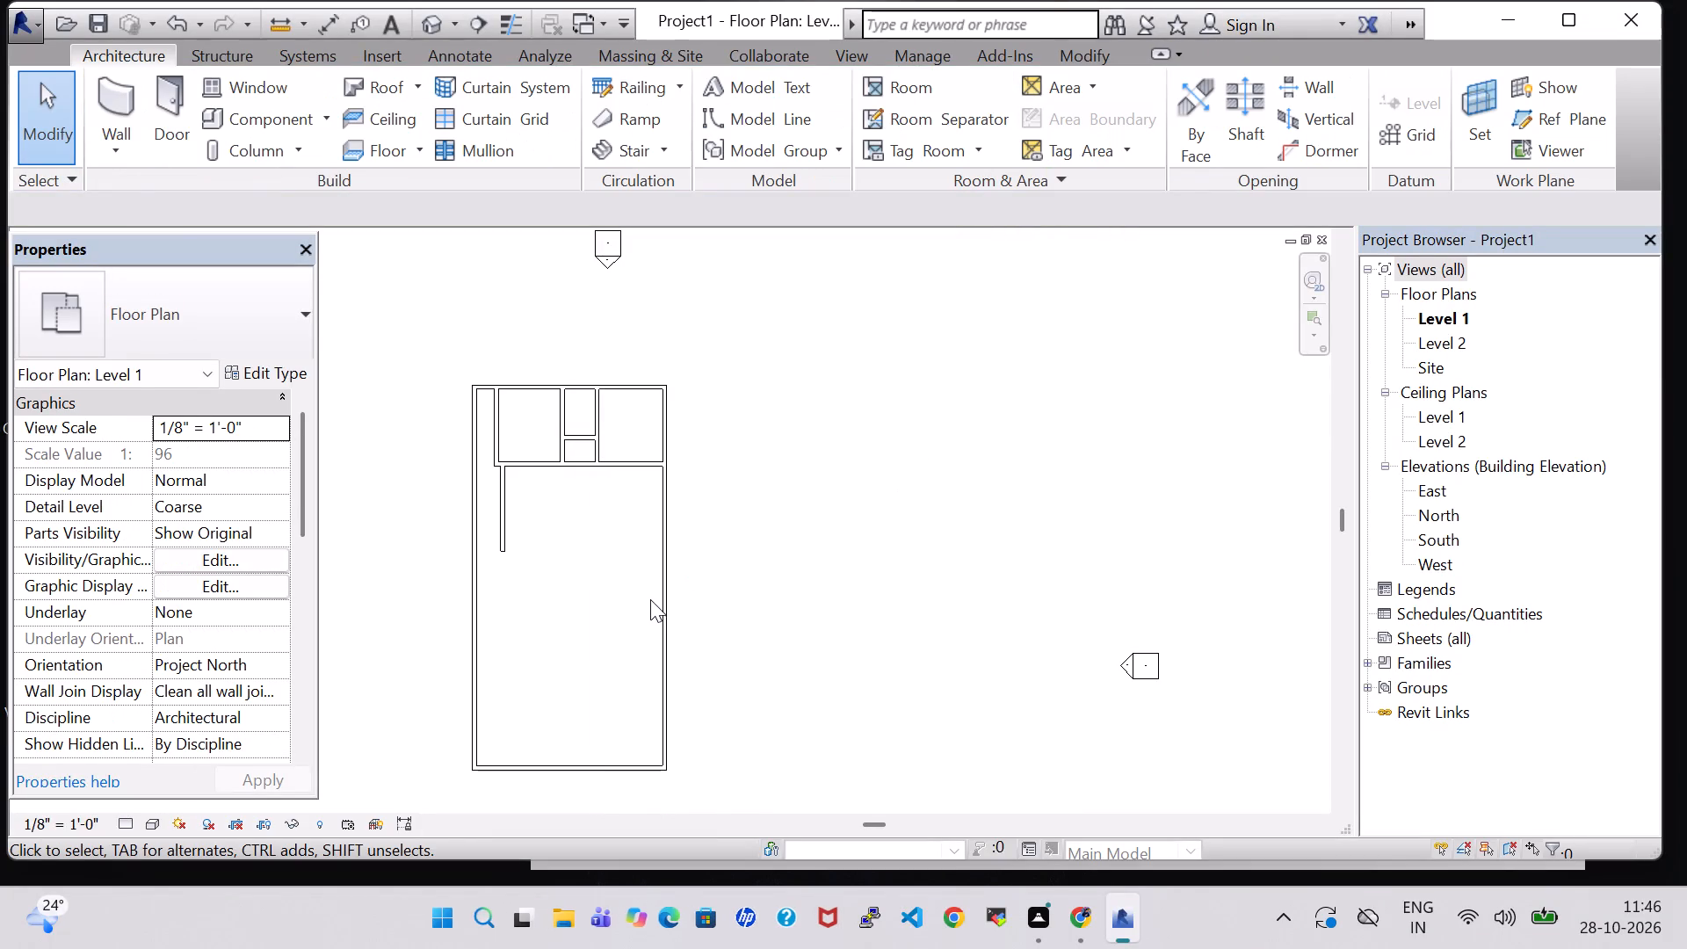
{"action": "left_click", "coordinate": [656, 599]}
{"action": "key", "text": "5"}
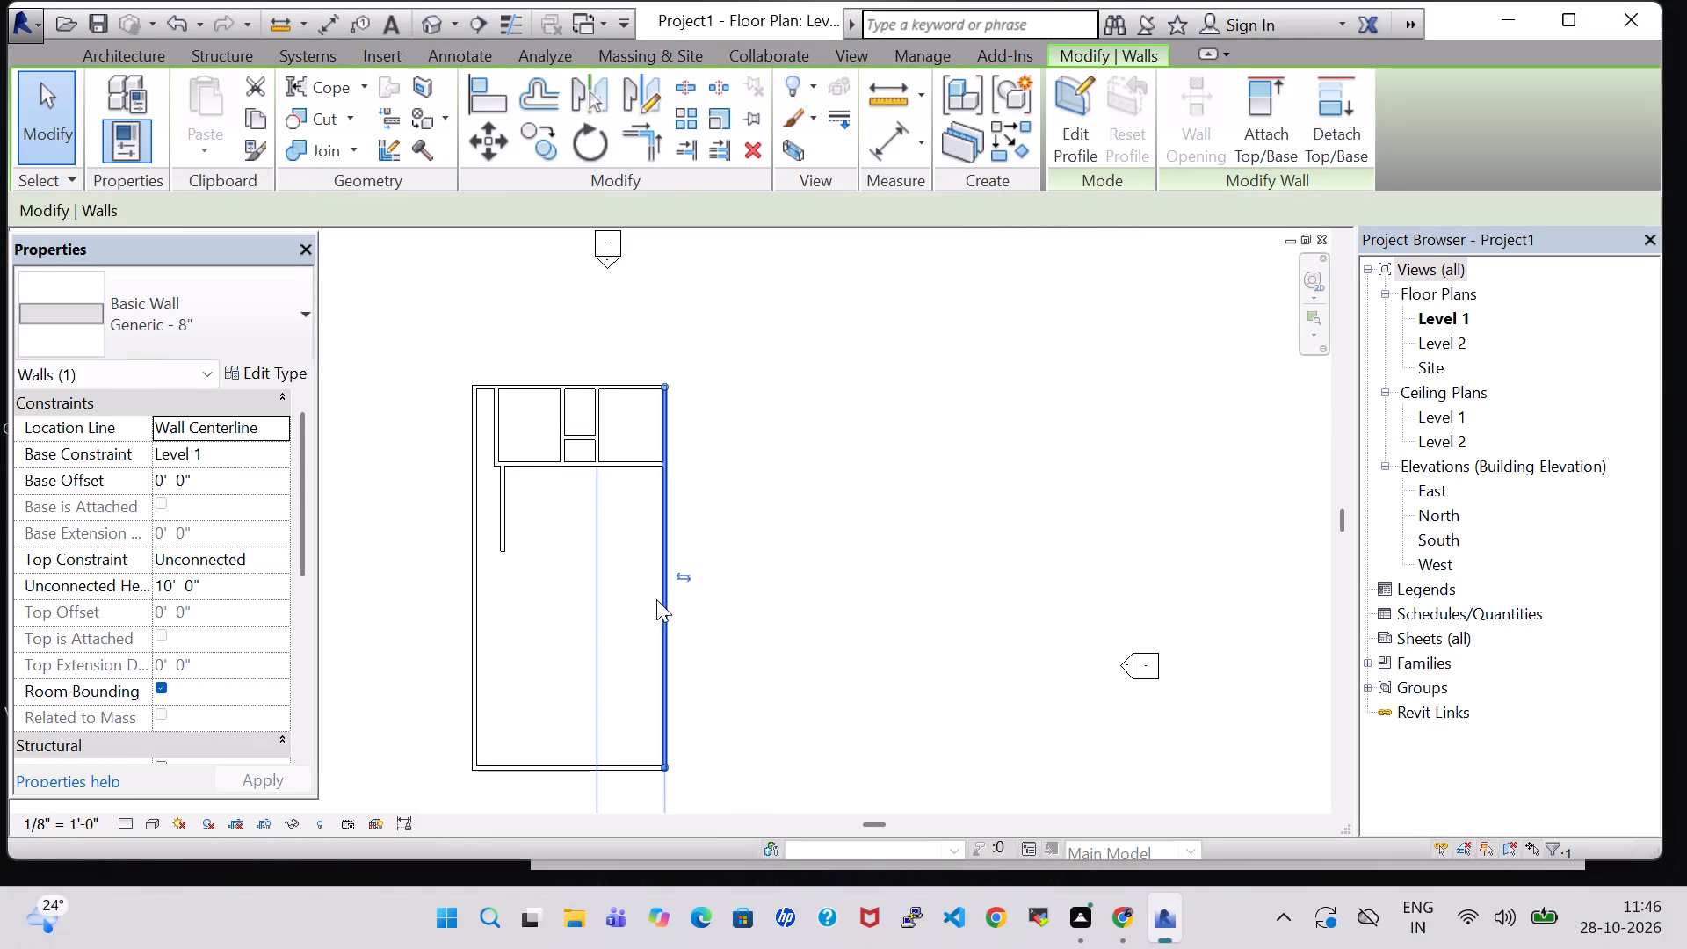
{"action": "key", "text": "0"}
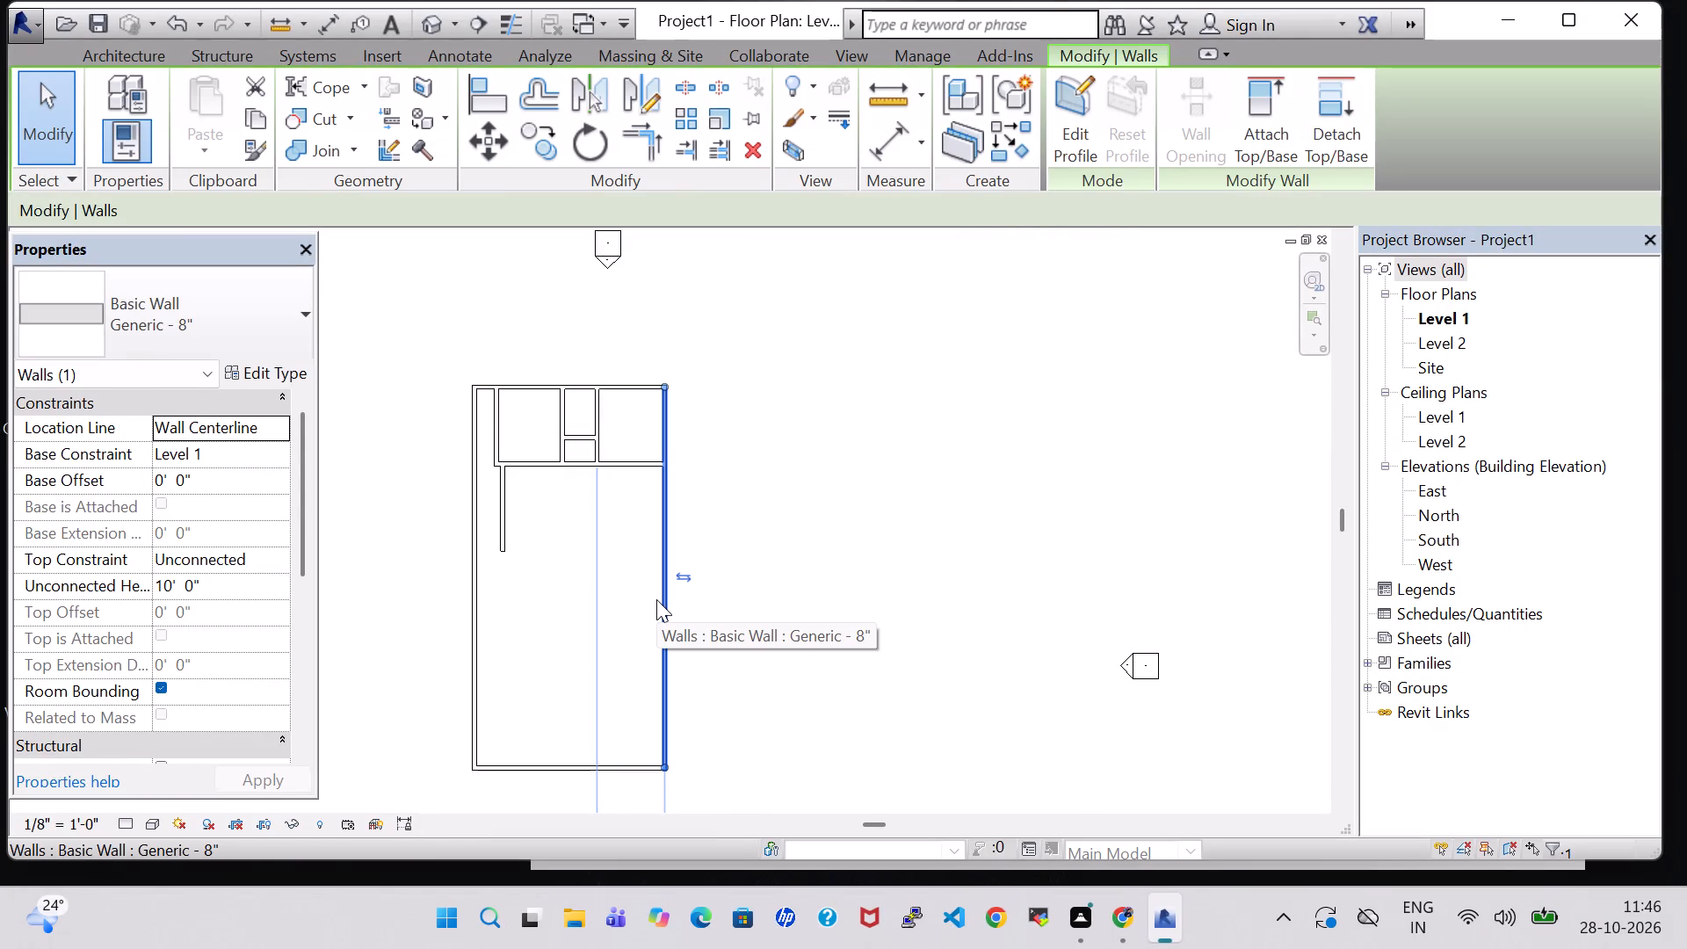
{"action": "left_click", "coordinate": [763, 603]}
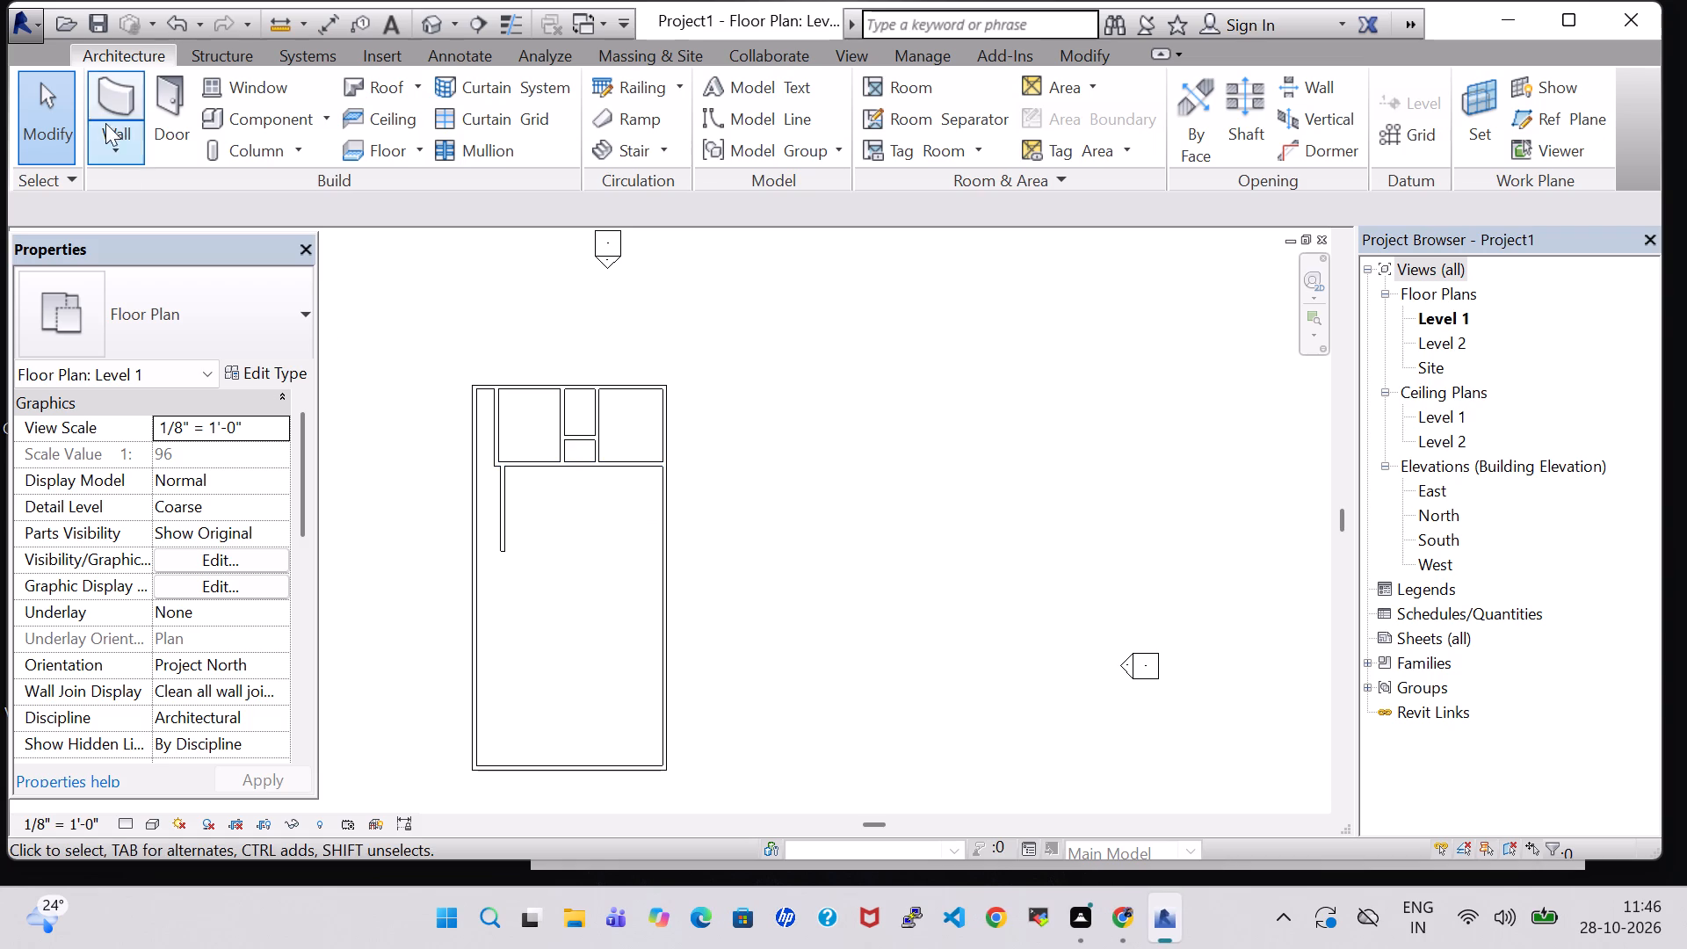
Draw a stepped wall from the lower wall, about 11'-5" from the left long wall, up about 25'-8", across left, and up about 8'-6" to the existing partition.
{"action": "left_click", "coordinate": [115, 93]}
{"action": "scroll", "coordinate": [507, 690], "scroll_direction": "up", "scroll_amount": 1}
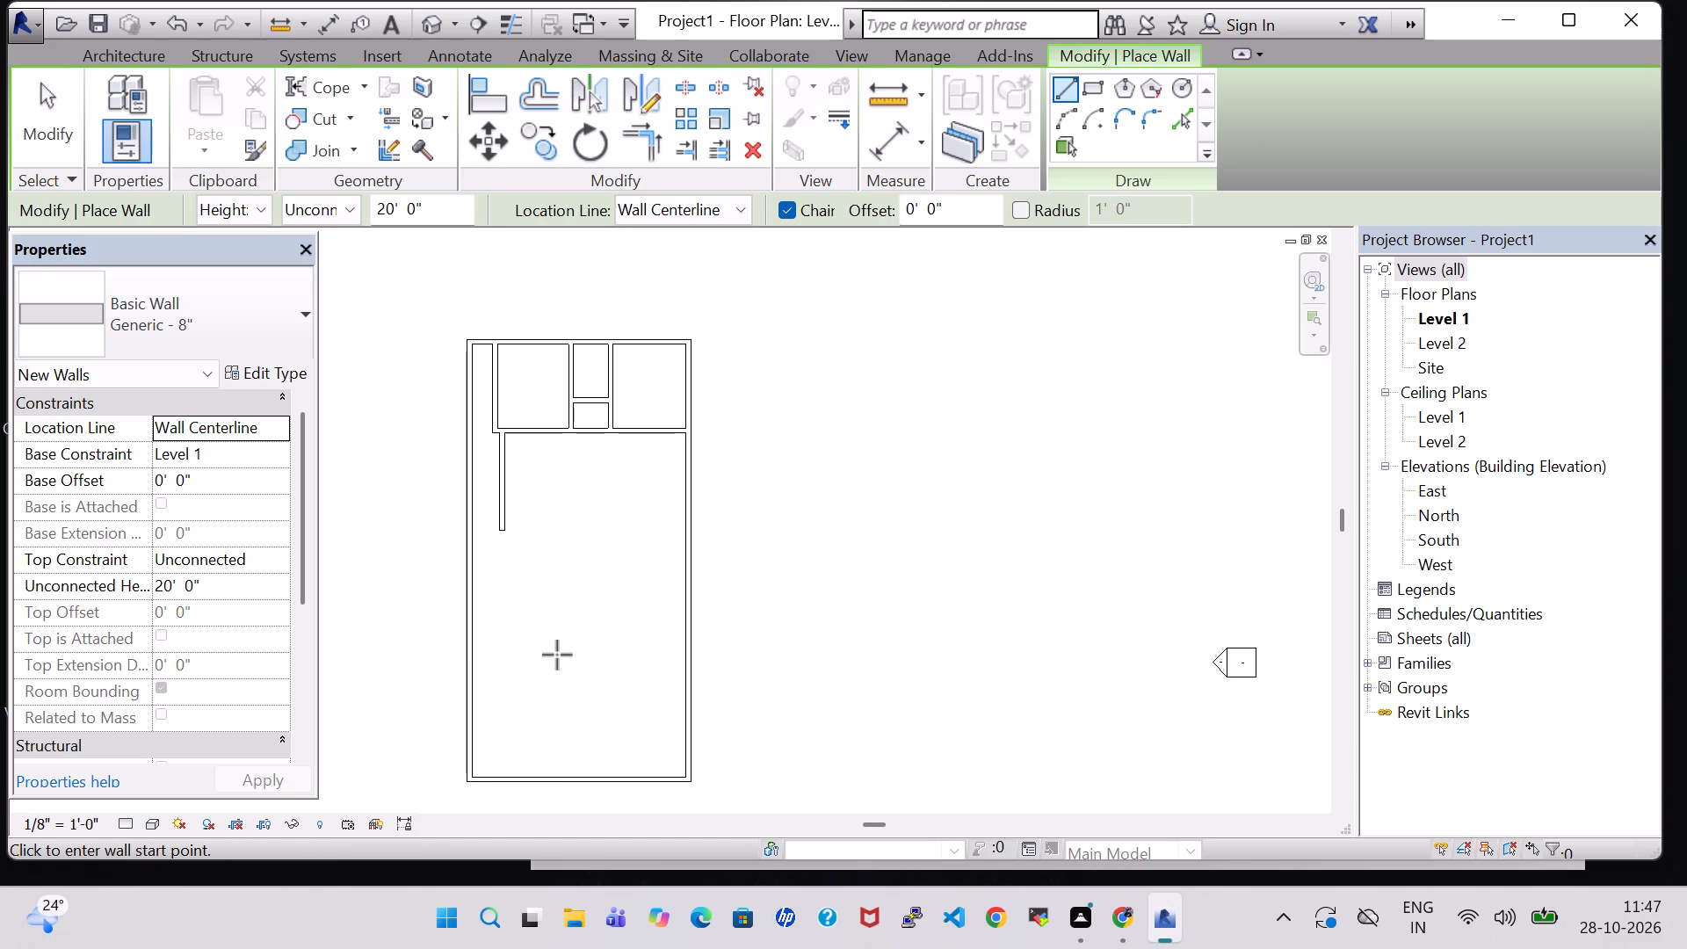
{"action": "left_click", "coordinate": [553, 776]}
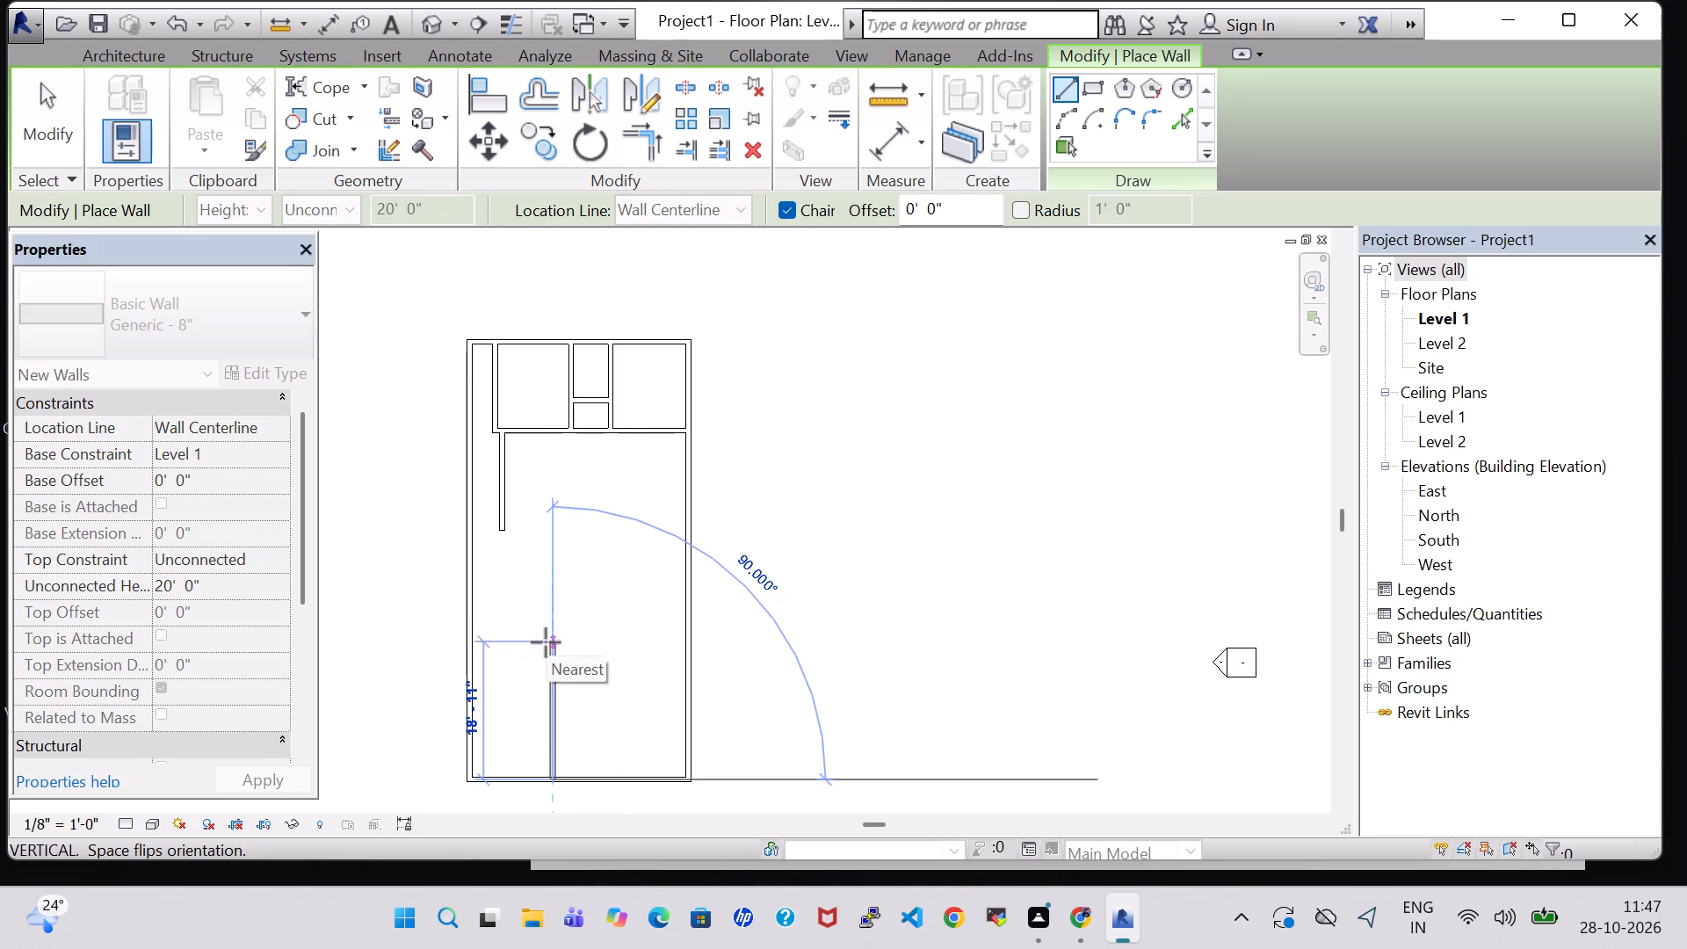
{"action": "left_click", "coordinate": [546, 652]}
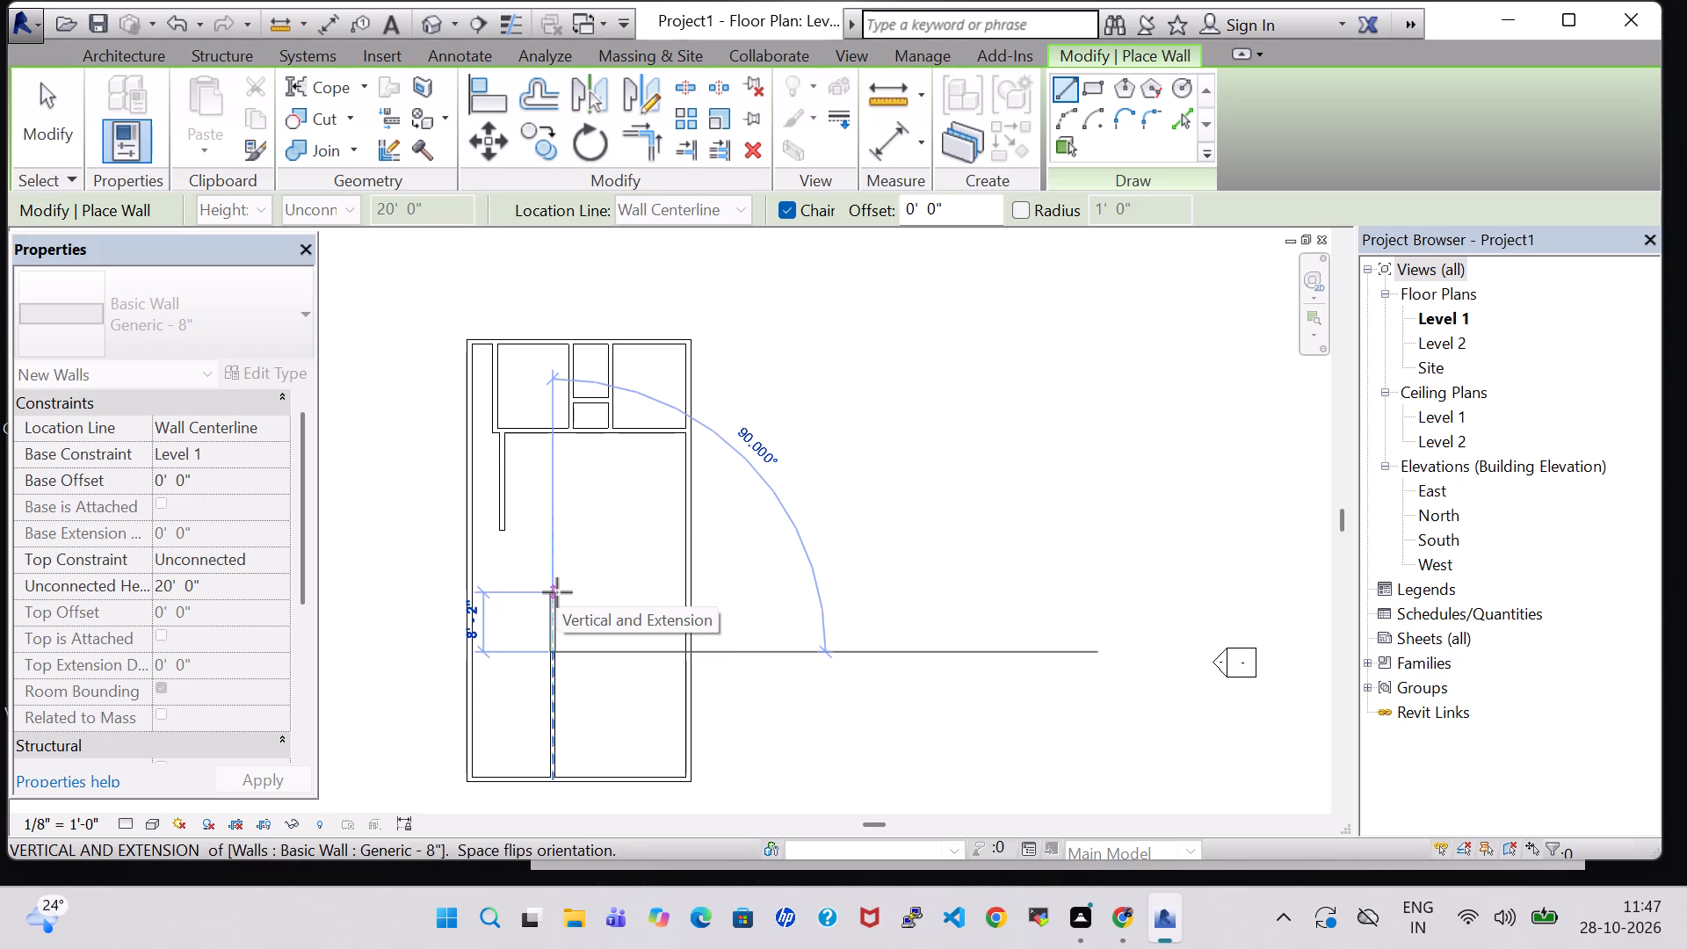
{"action": "left_click", "coordinate": [557, 592]}
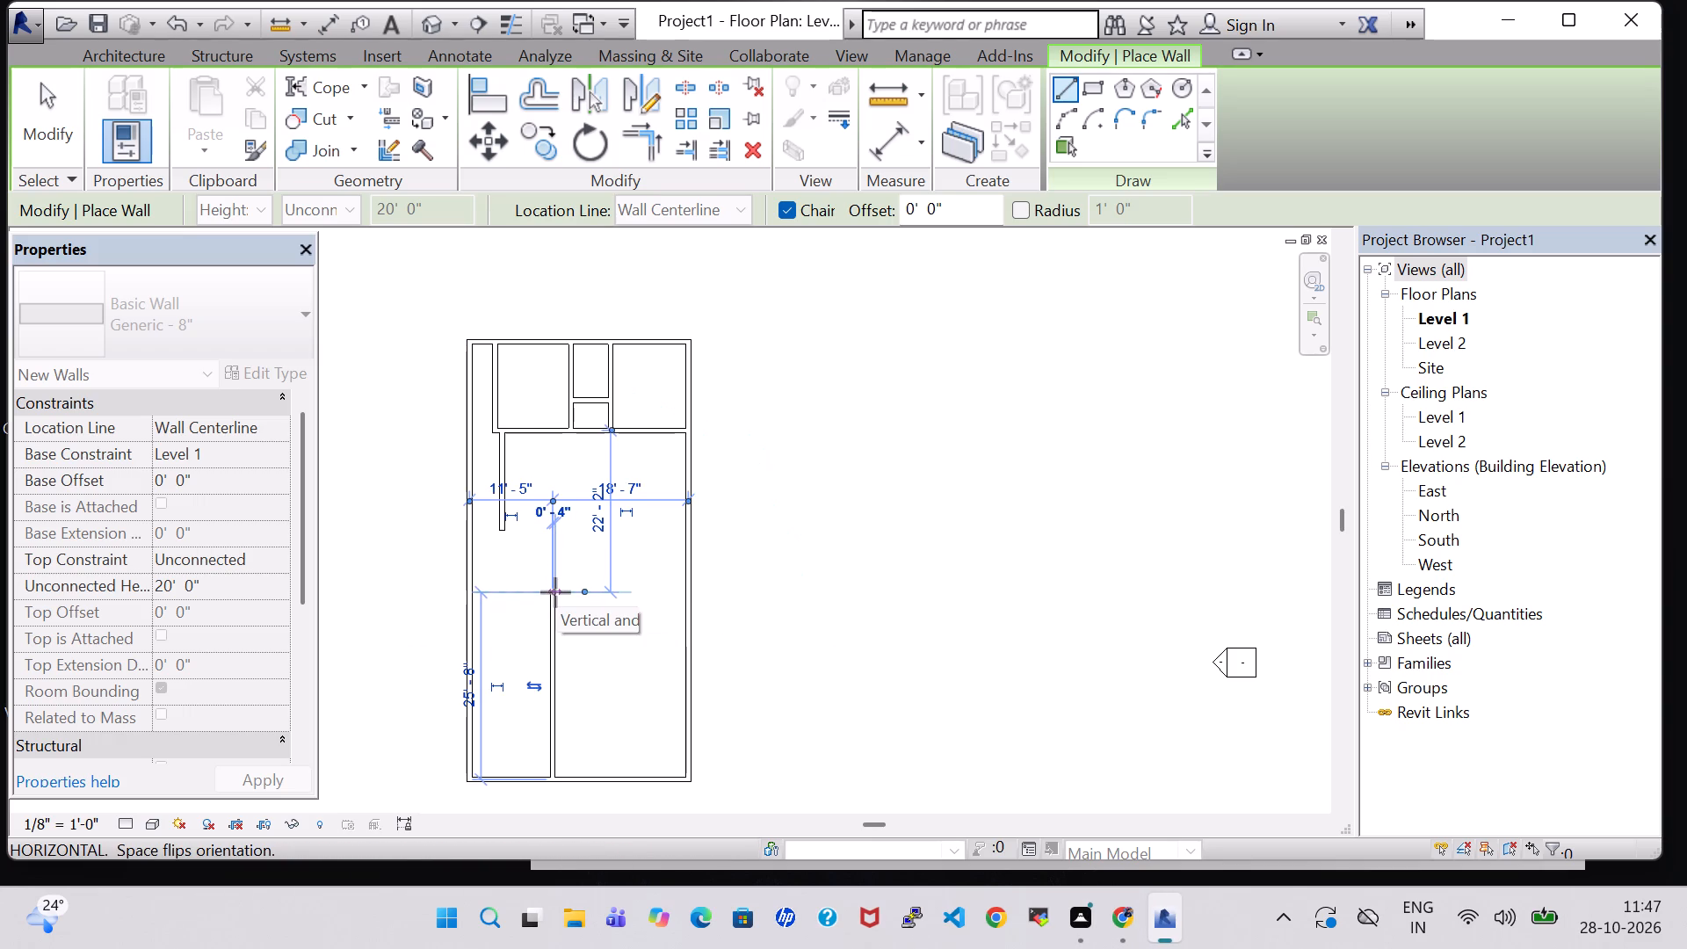
{"action": "left_click", "coordinate": [500, 590]}
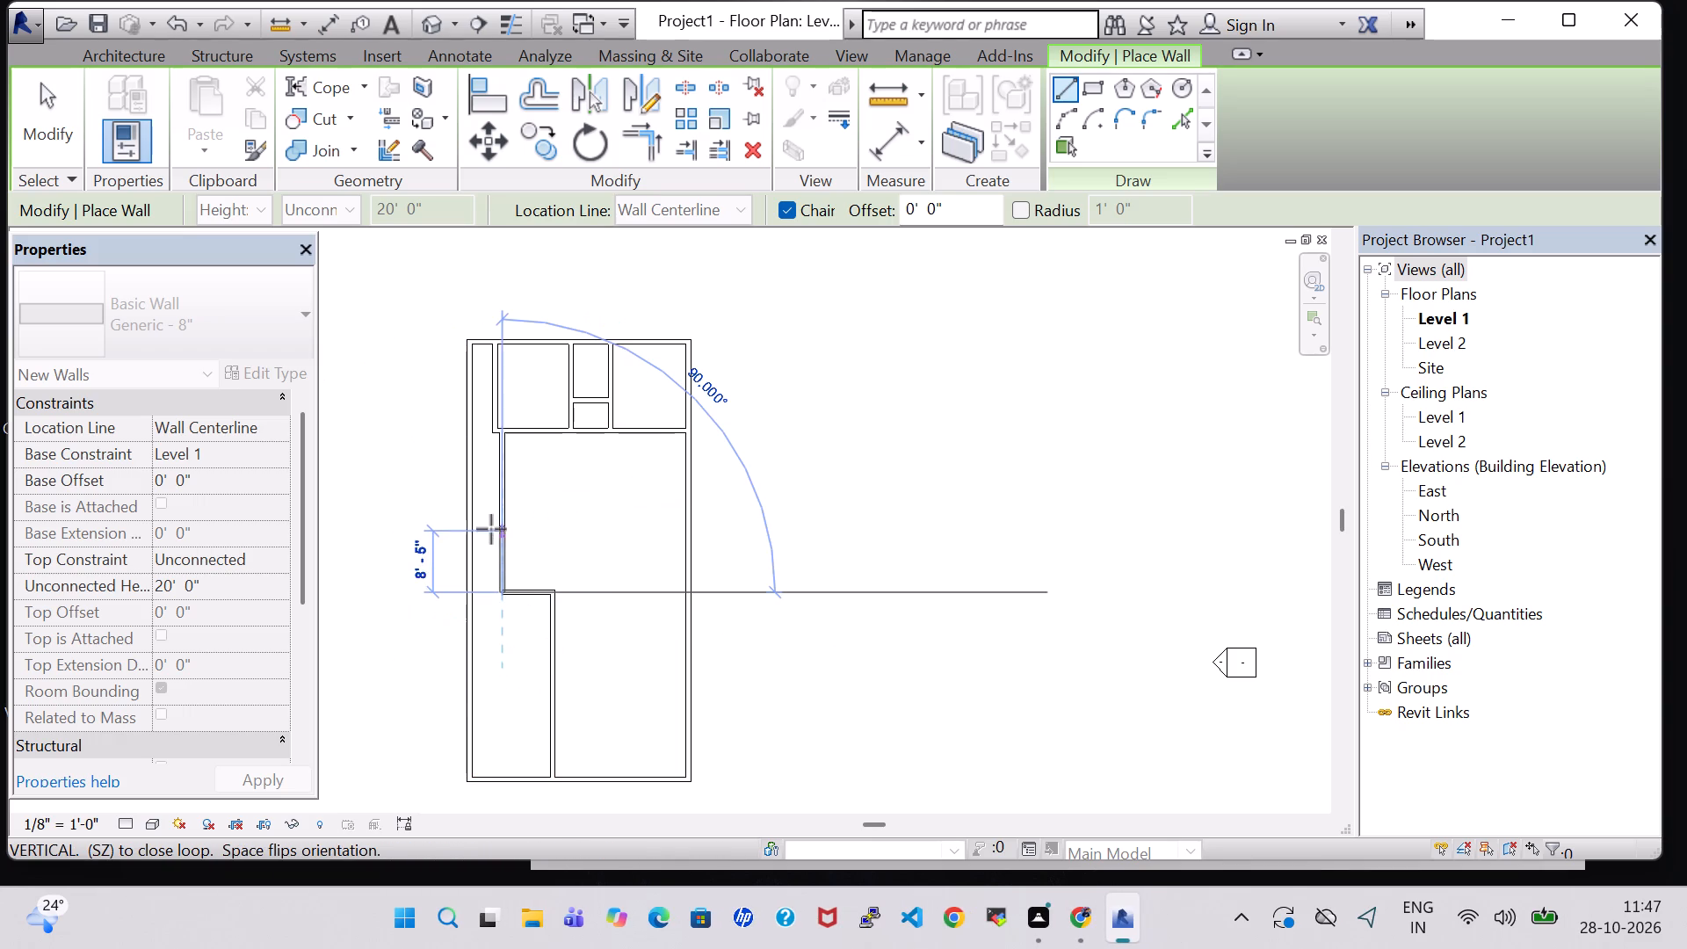
{"action": "left_click", "coordinate": [491, 521]}
{"action": "key", "text": "Escape"}
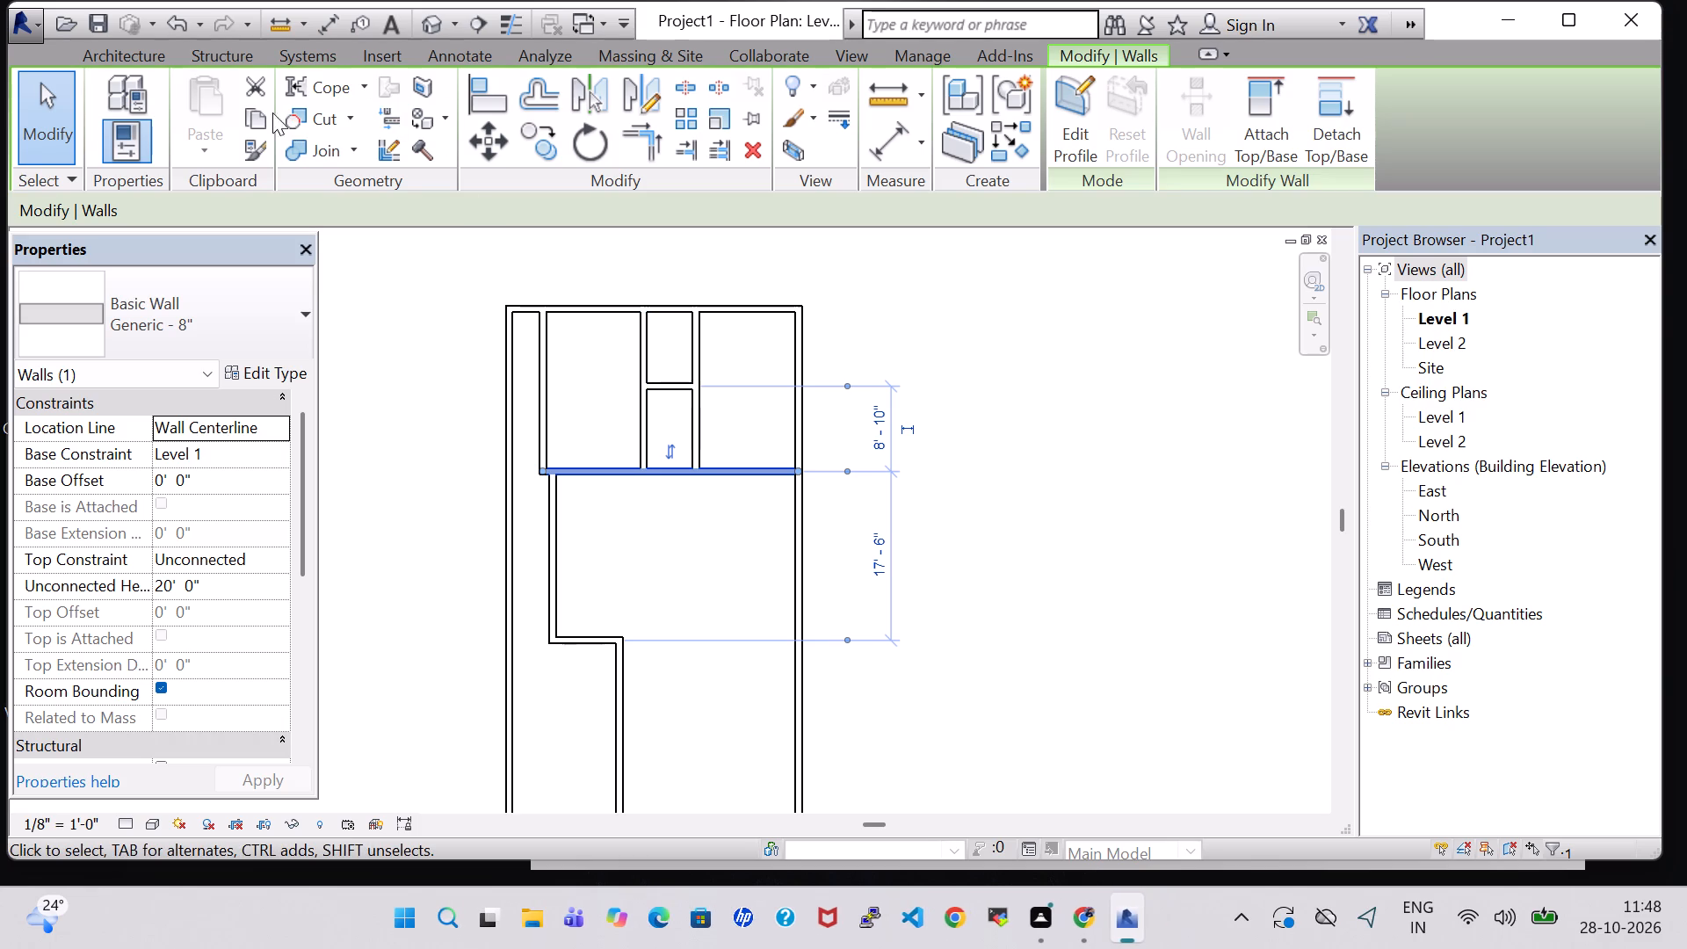
Set the unconnected height of the horizontal partition below the upper rooms to 10'-0".
{"action": "left_click", "coordinate": [133, 51]}
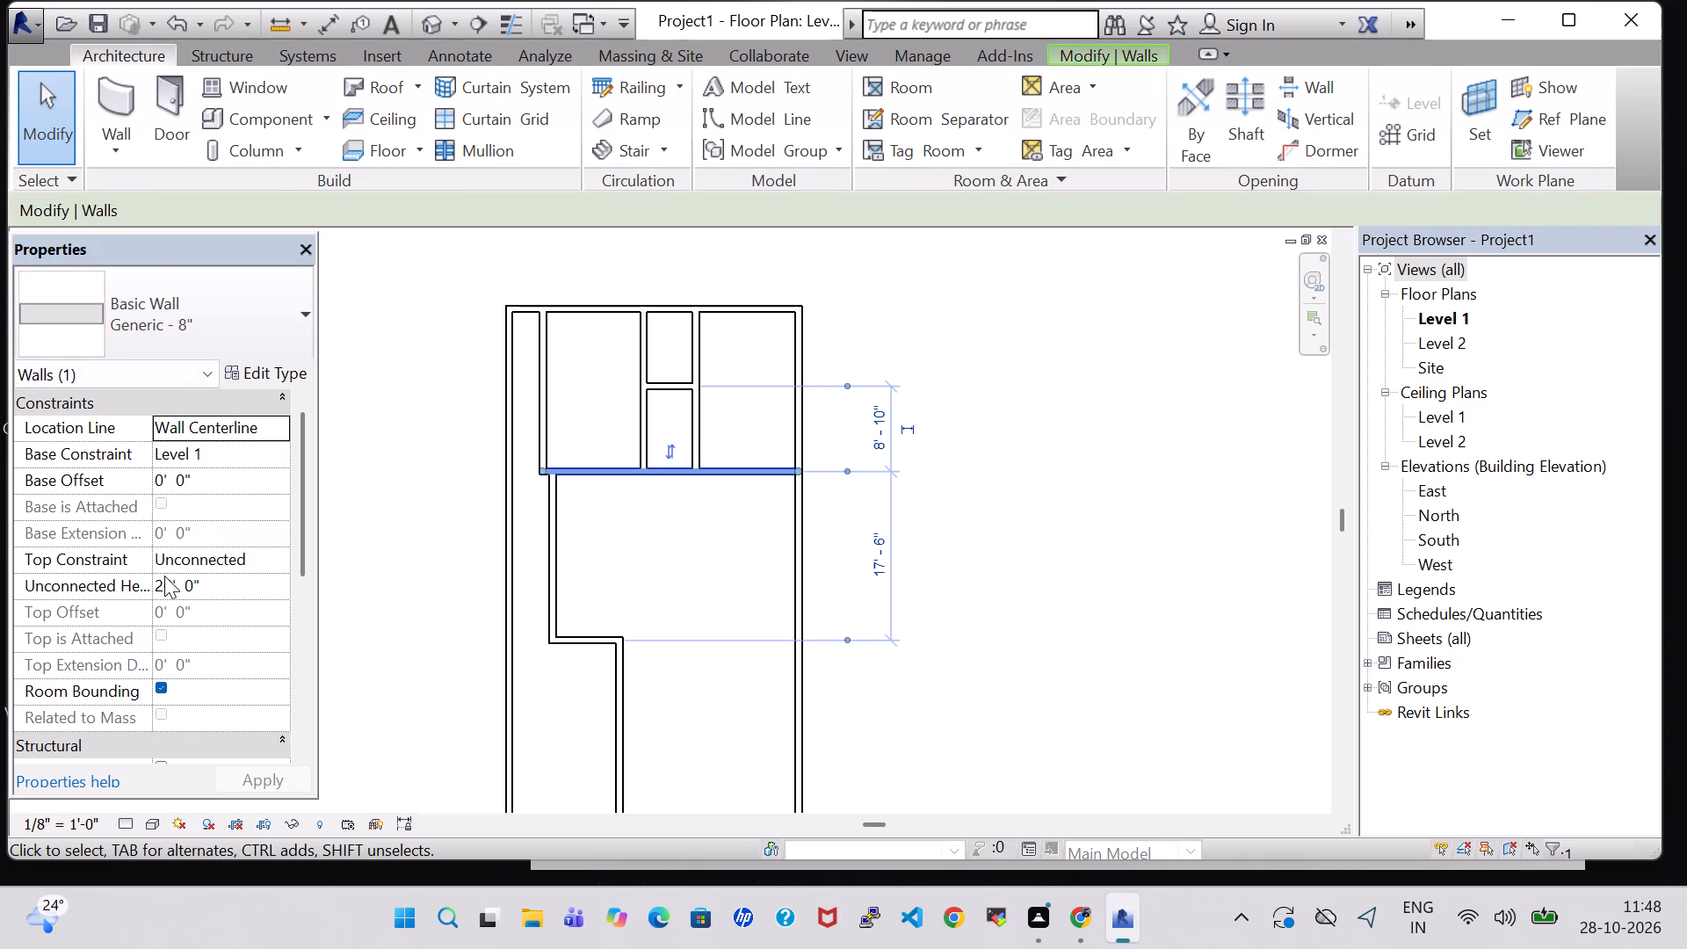
{"action": "left_click", "coordinate": [164, 578]}
{"action": "key", "text": "BackSpace"}
{"action": "key", "text": "1"}
{"action": "key", "text": "Return"}
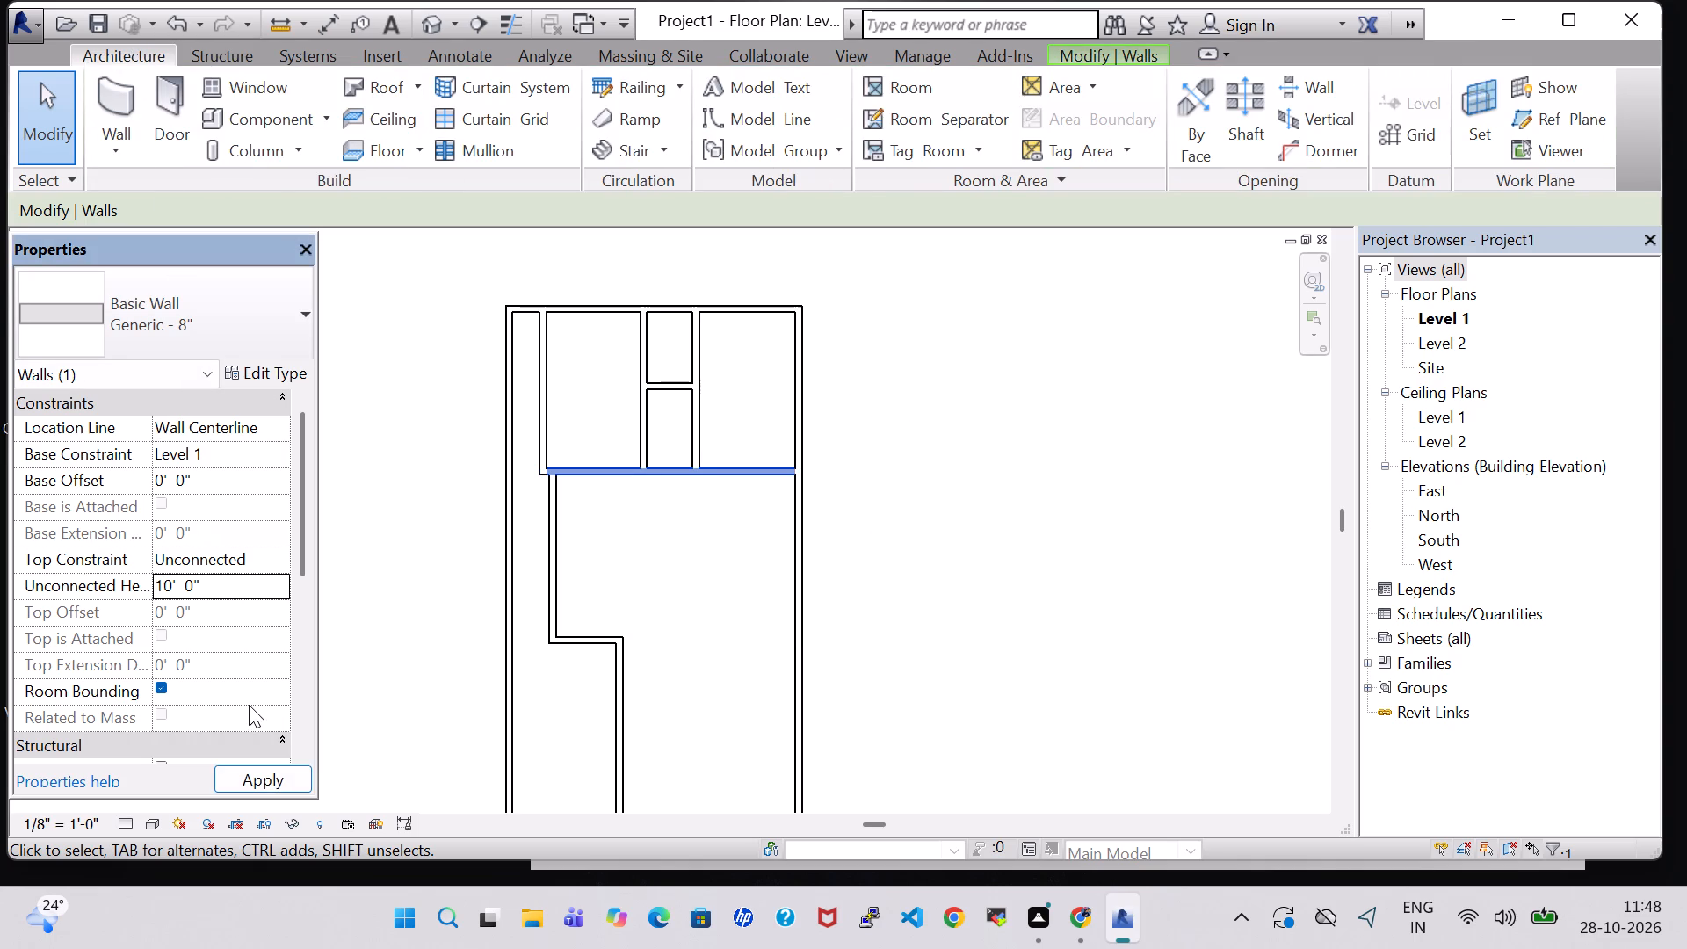
{"action": "left_click", "coordinate": [1172, 464]}
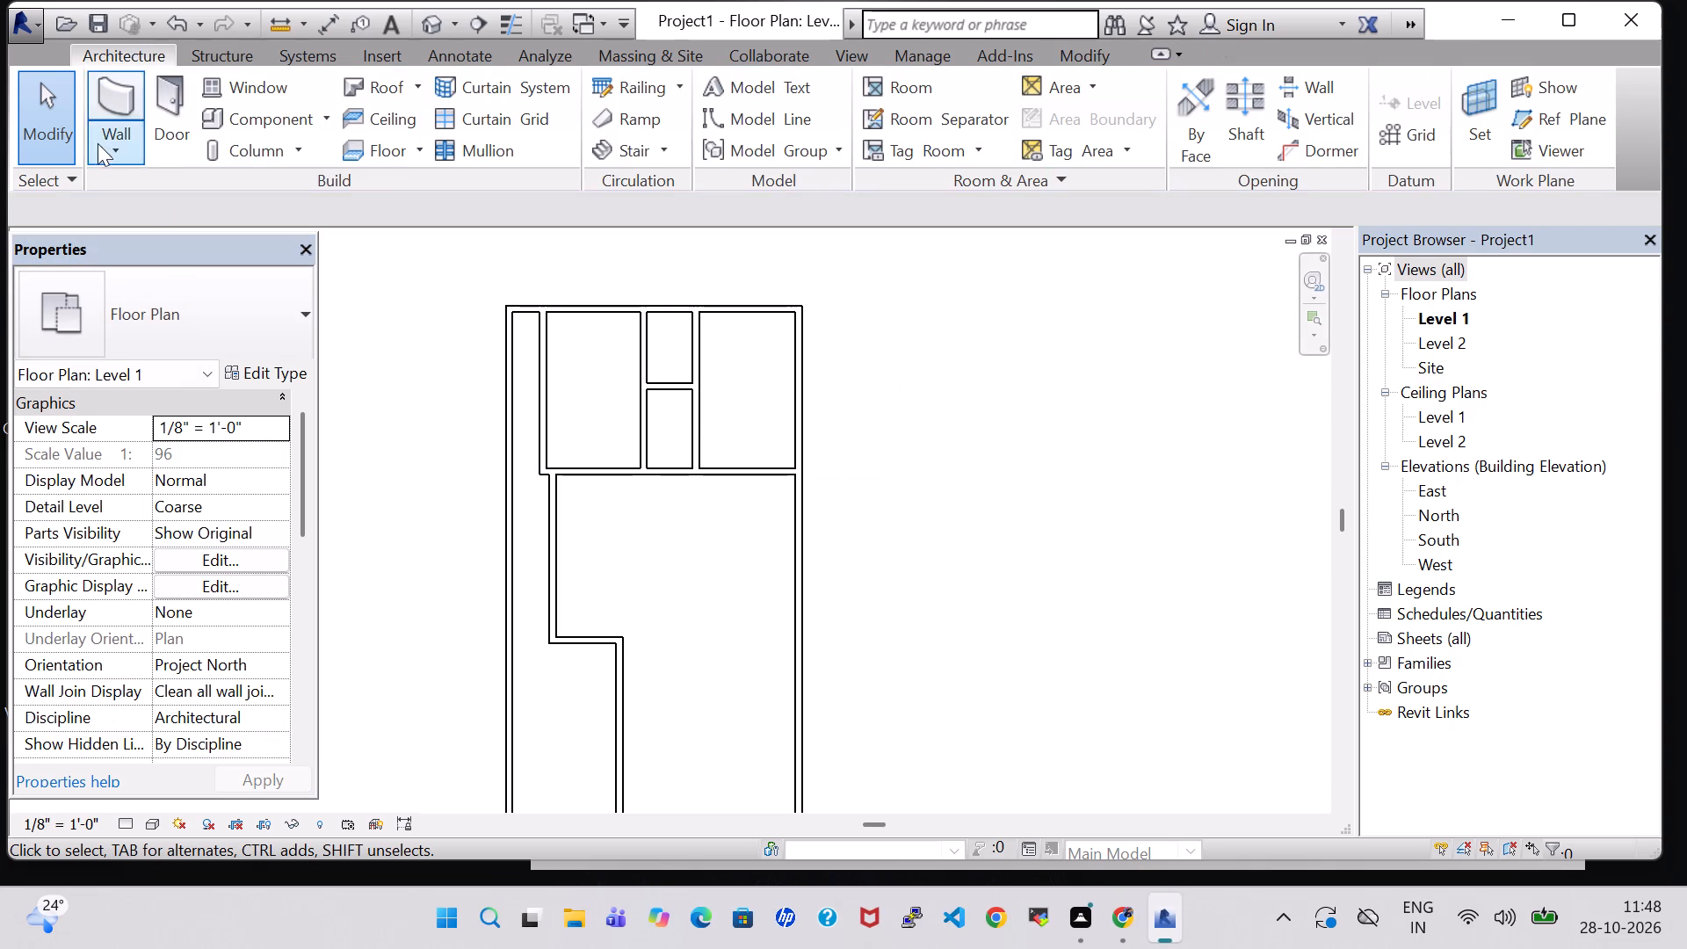
Draw a horizontal wall about 10'-5" long across the upper-left room, about 2'-6" below the upper outer wall.
{"action": "left_click", "coordinate": [106, 101]}
{"action": "scroll", "coordinate": [558, 333], "scroll_direction": "up", "scroll_amount": 6}
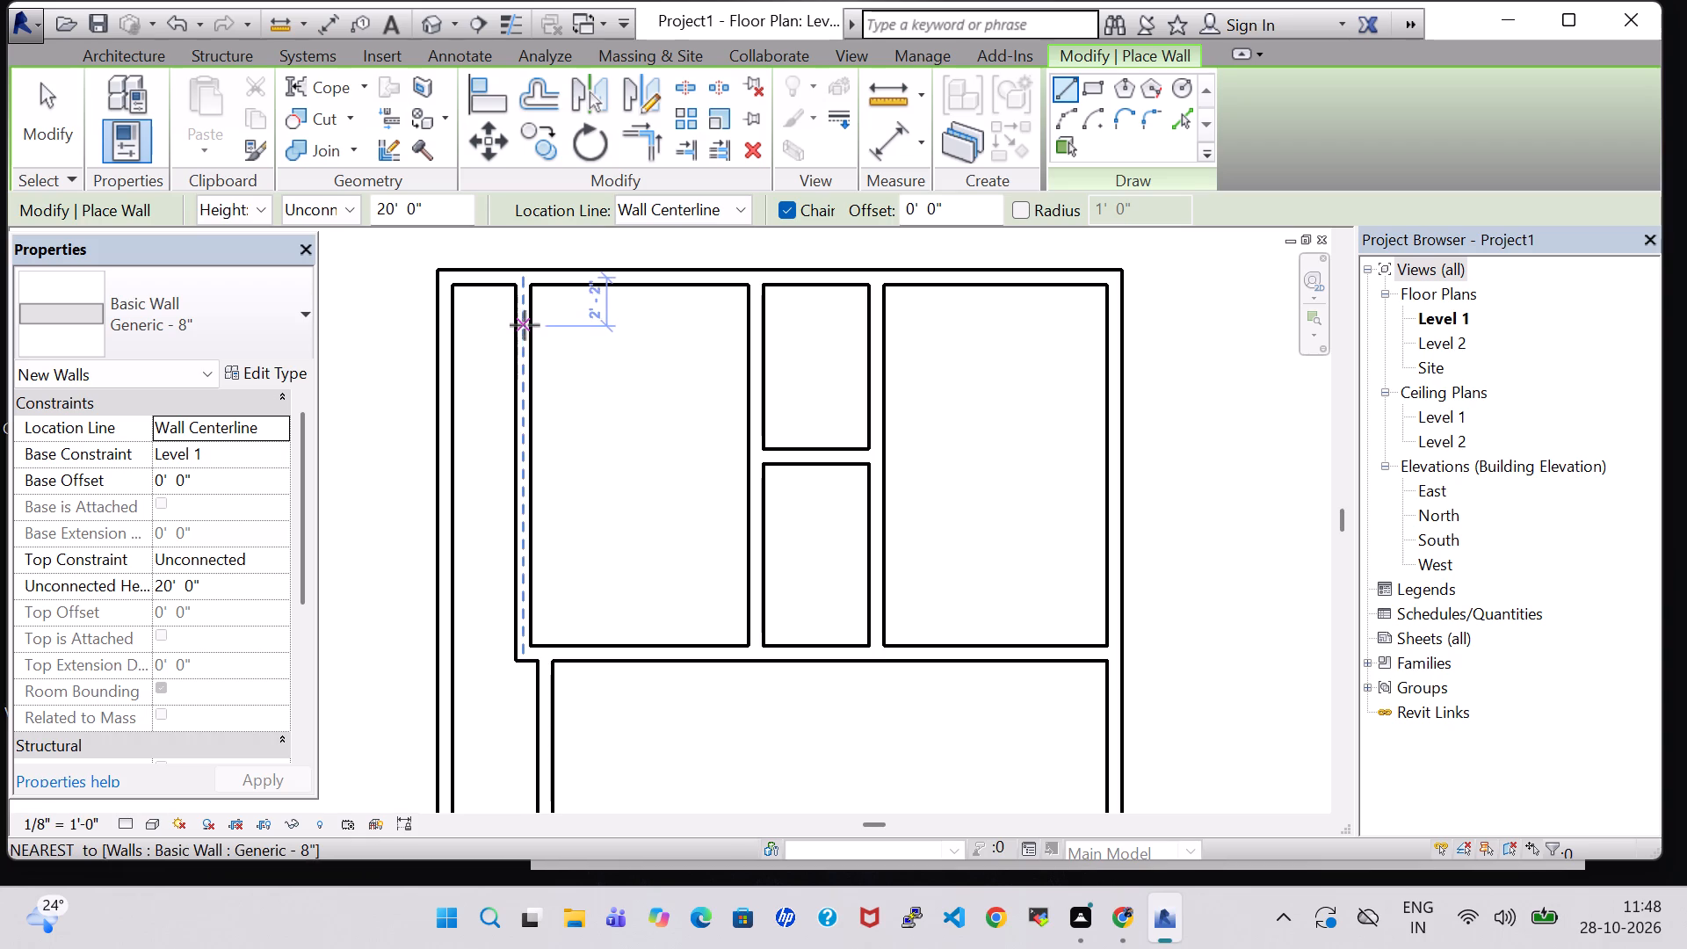
{"action": "left_click", "coordinate": [528, 334]}
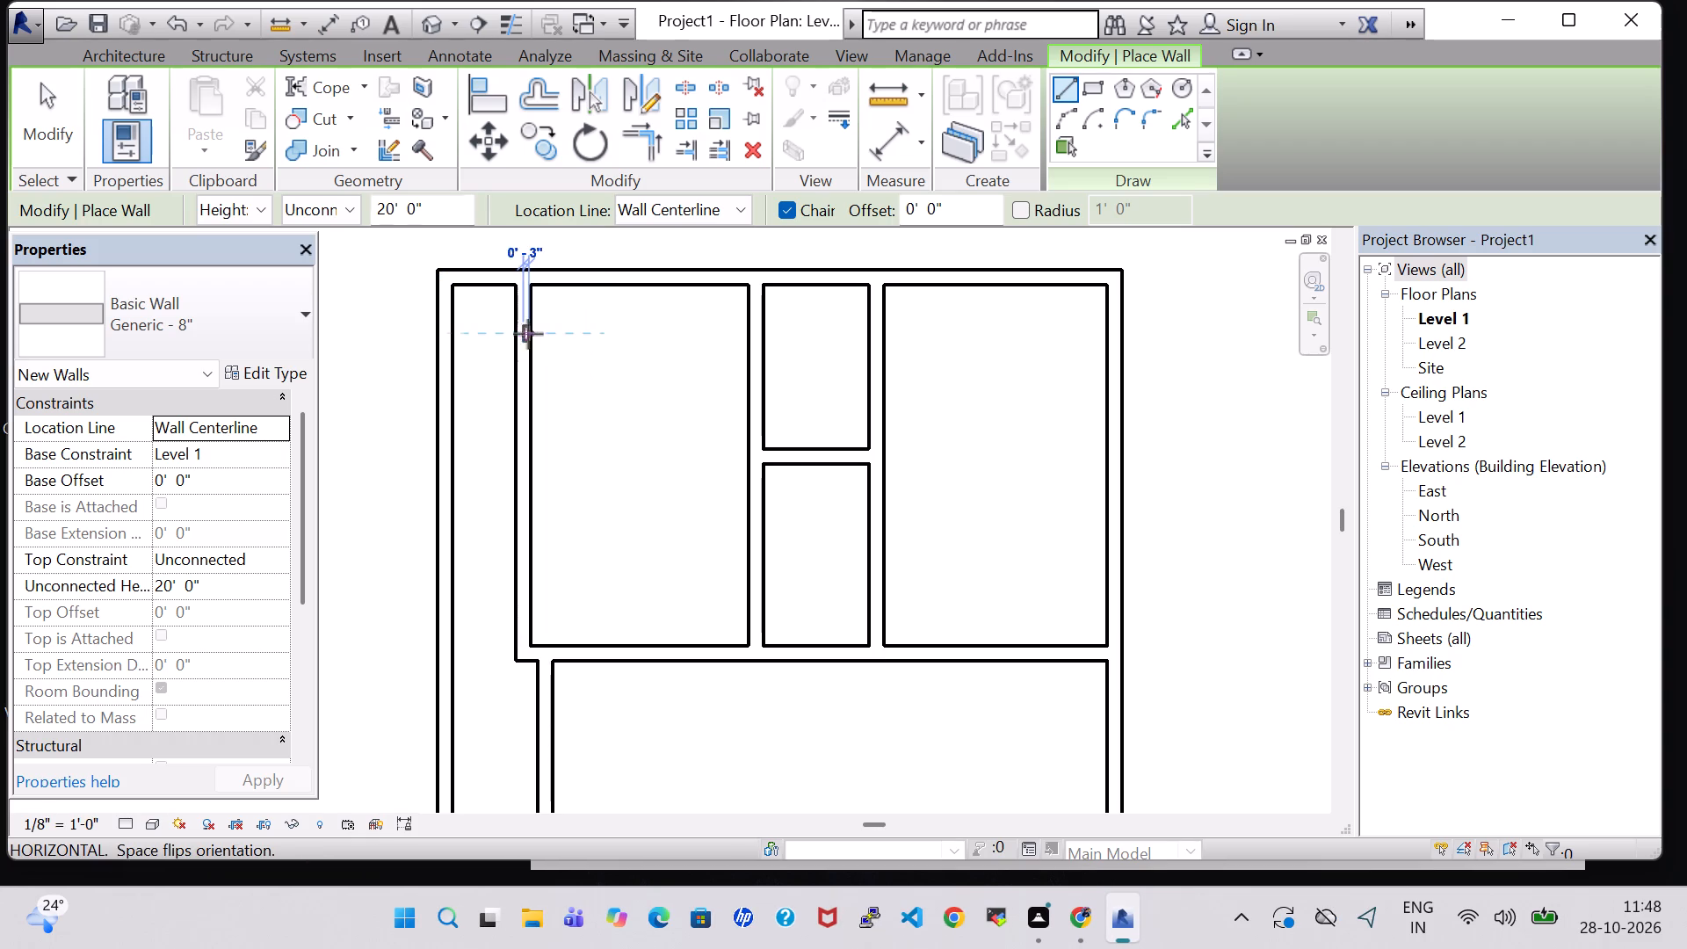
{"action": "left_click", "coordinate": [760, 336]}
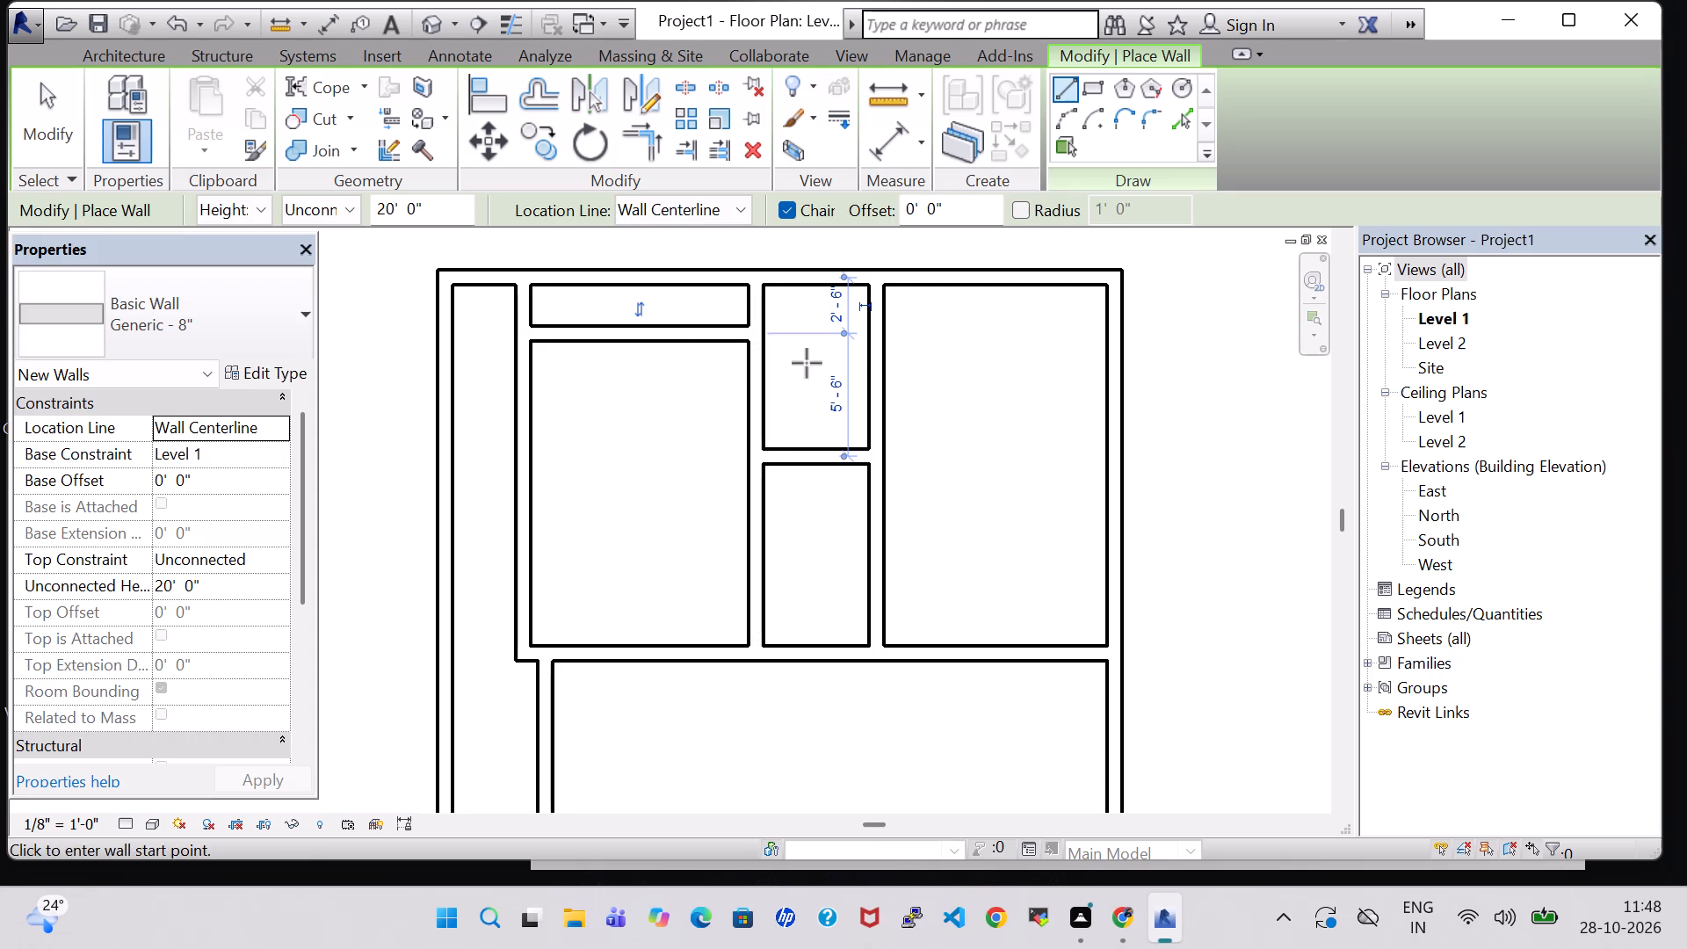
Draw a connected wall across the upper-right room, down beside the right long wall, and about 16'-7" back to the lower vertical partition.
{"action": "left_click", "coordinate": [885, 332]}
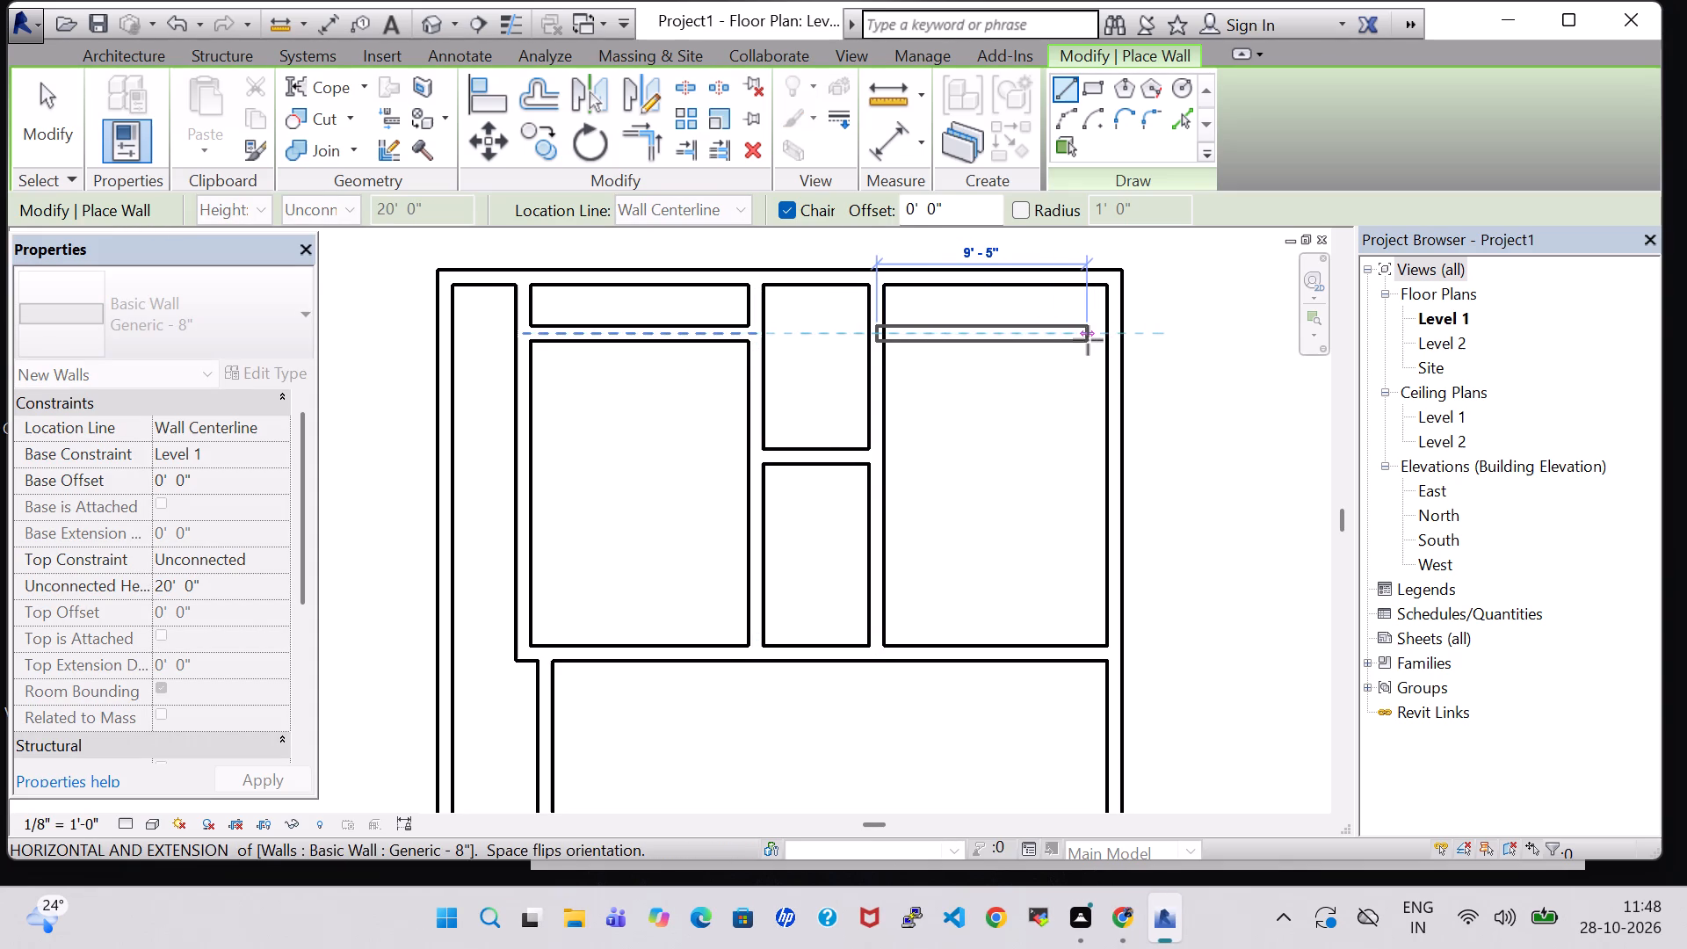
{"action": "left_click", "coordinate": [1071, 340]}
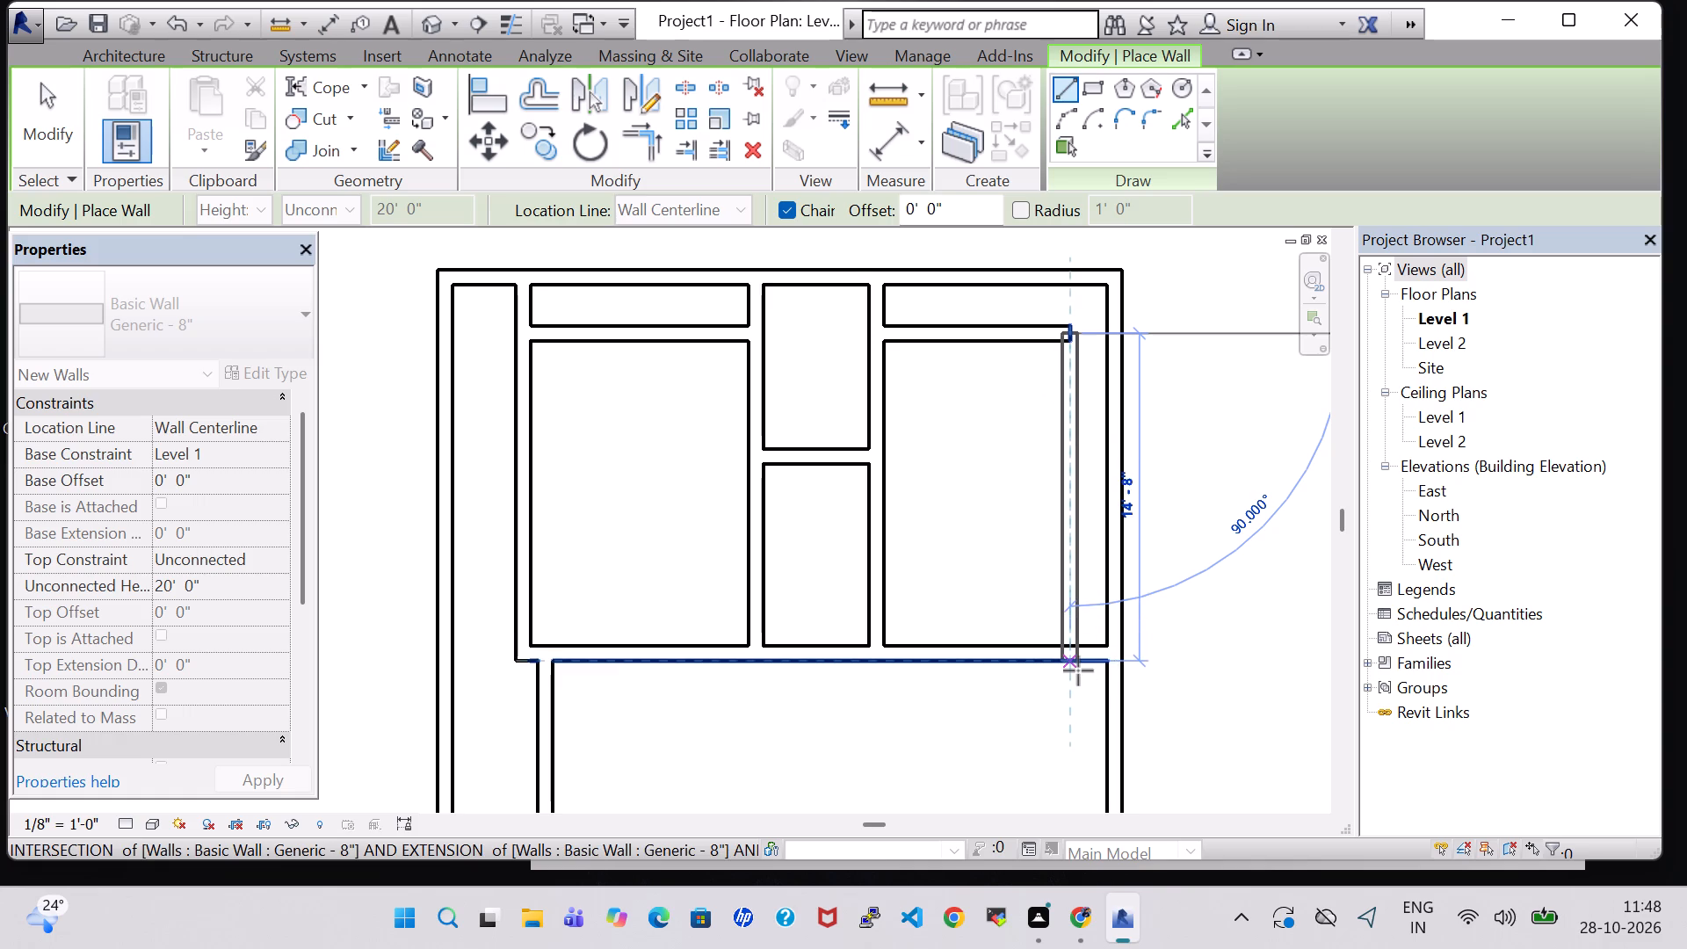
{"action": "scroll", "coordinate": [1078, 670], "scroll_direction": "down", "scroll_amount": 3}
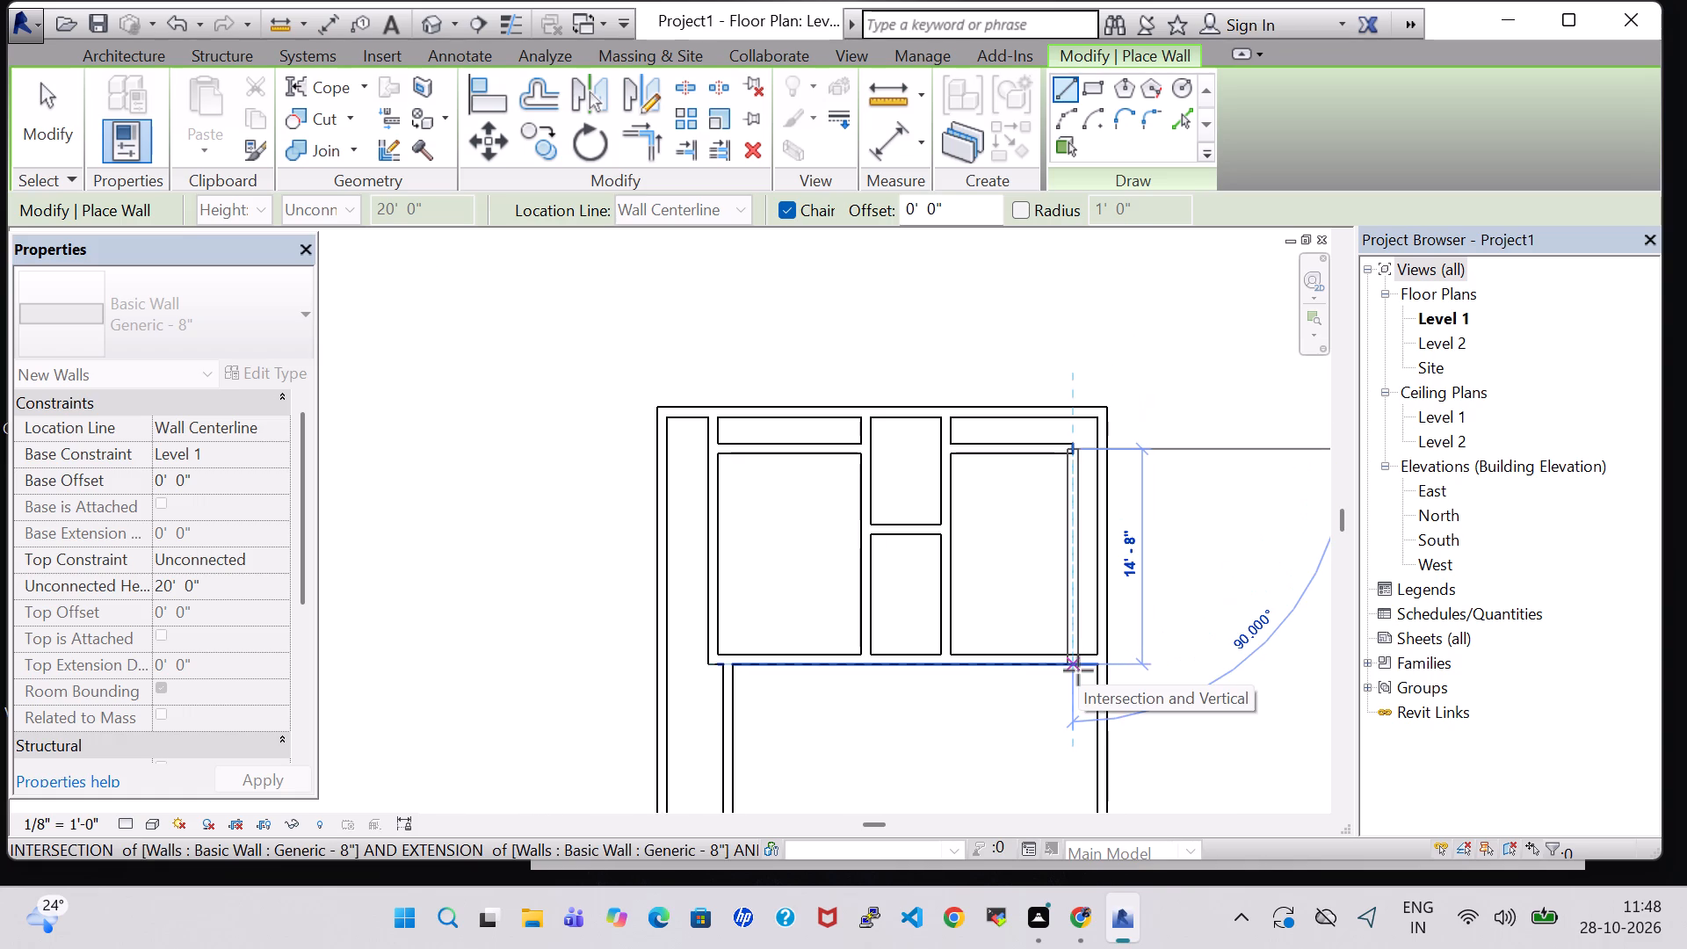
{"action": "scroll", "coordinate": [1078, 670], "scroll_direction": "down", "scroll_amount": 3}
{"action": "middle_click_drag", "start_coordinate": [1078, 670], "coordinate": [1054, 358]}
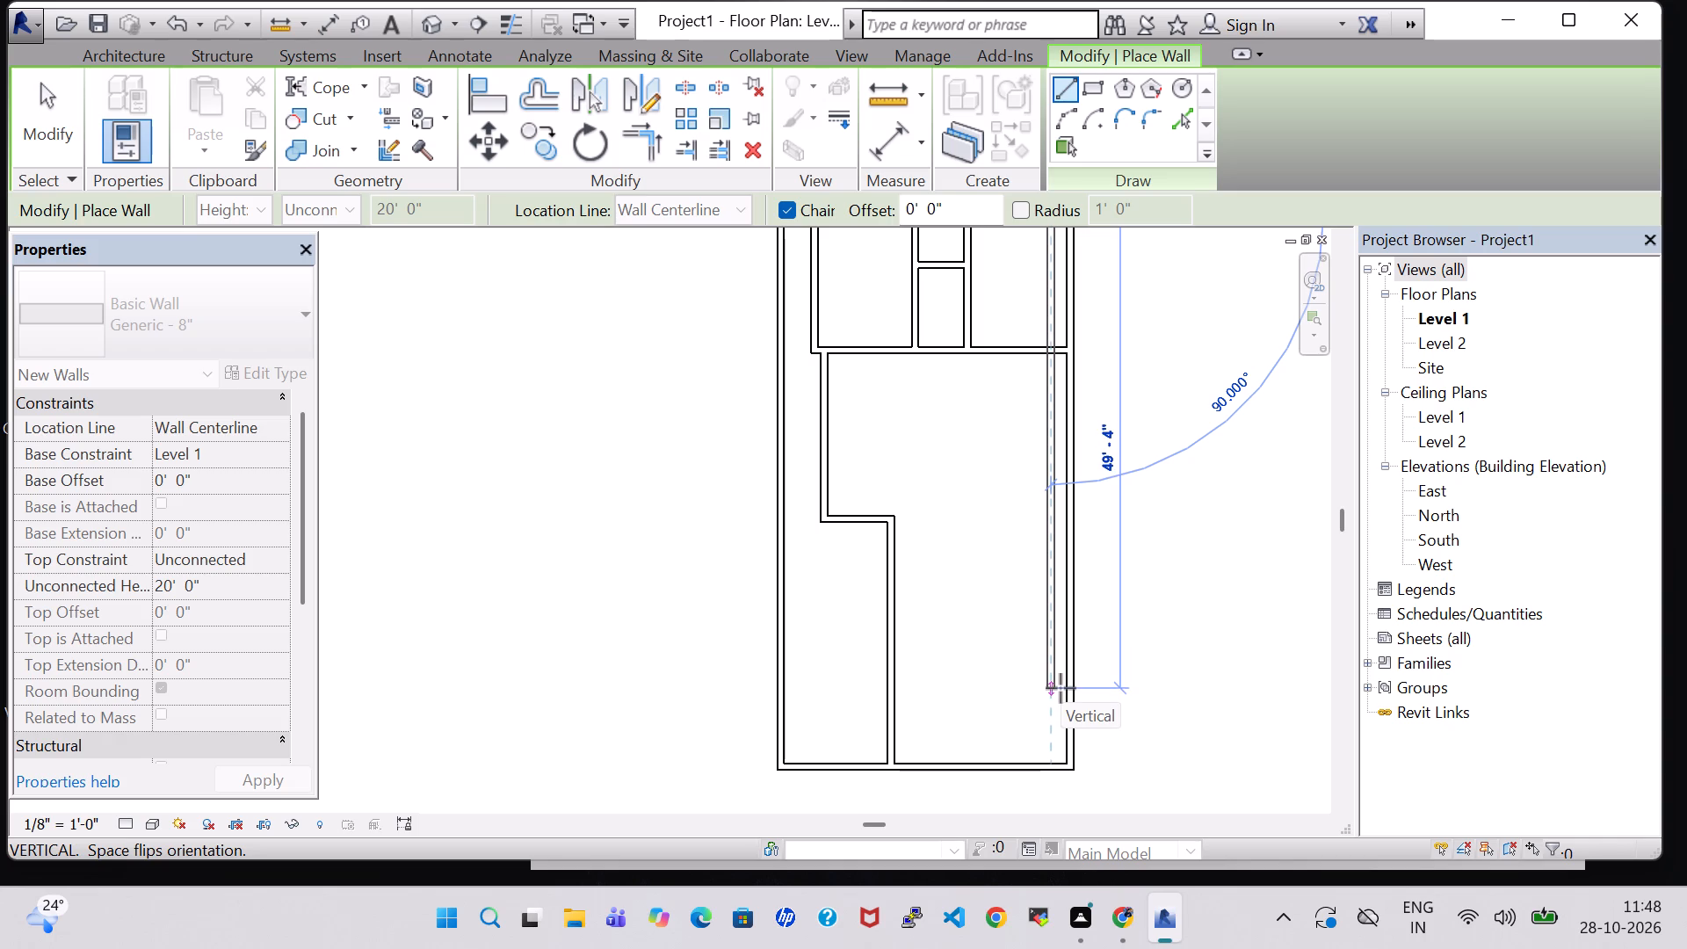
{"action": "left_click", "coordinate": [901, 680]}
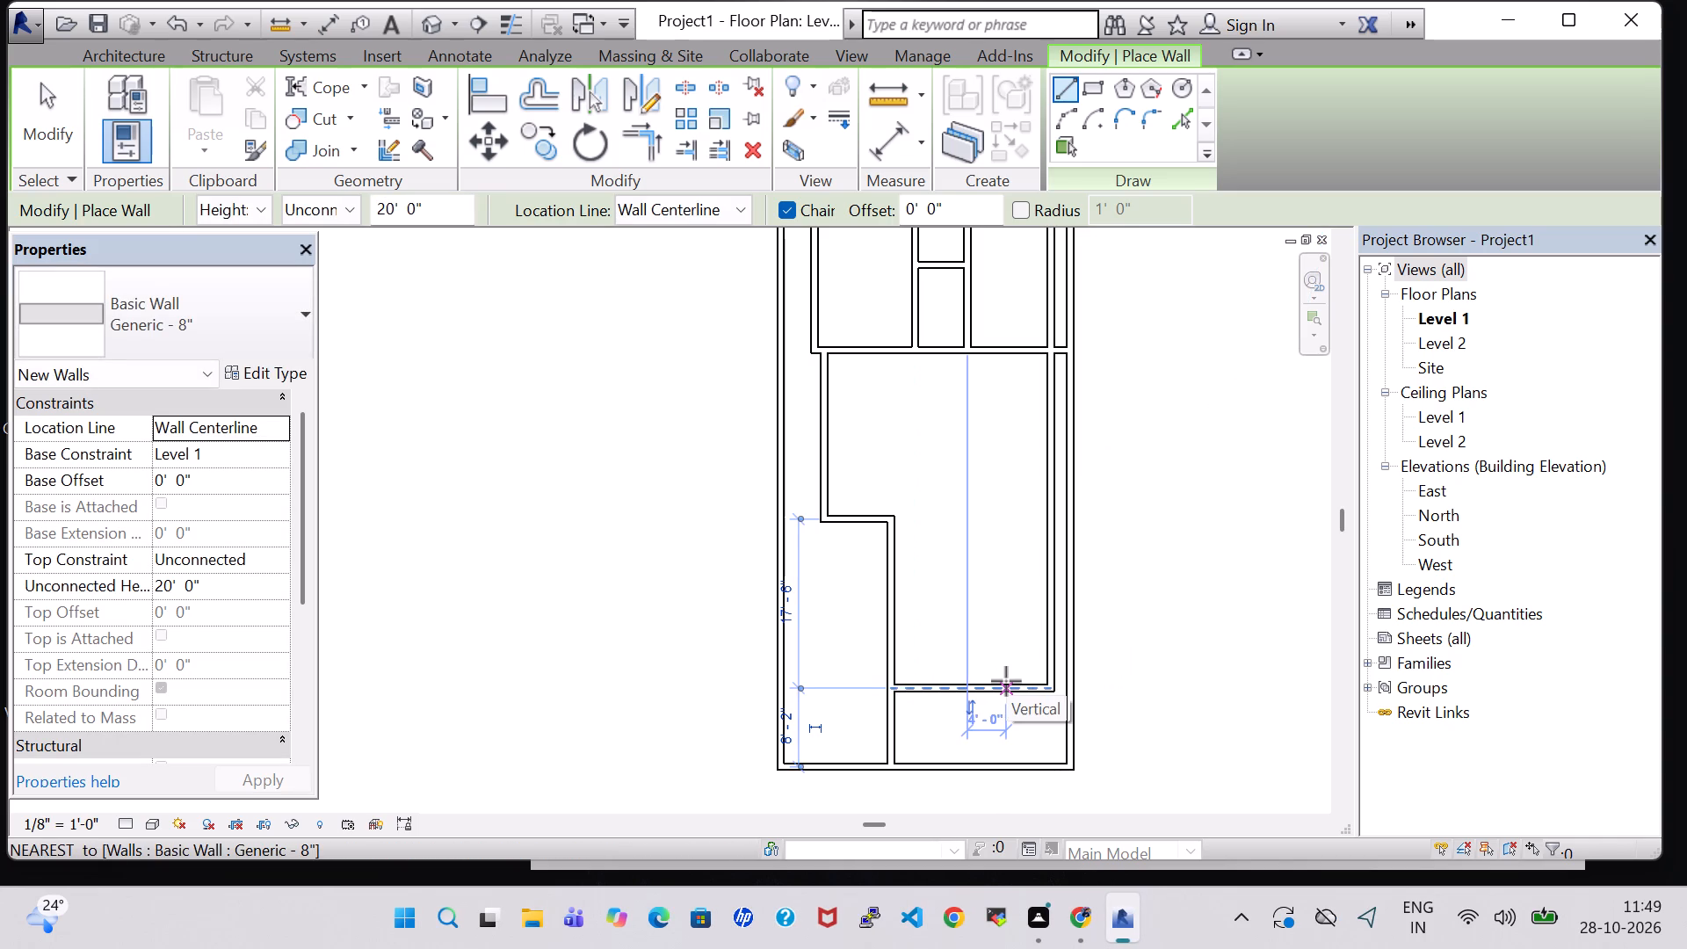
{"action": "key", "text": "Escape"}
{"action": "key", "text": "Escape"}
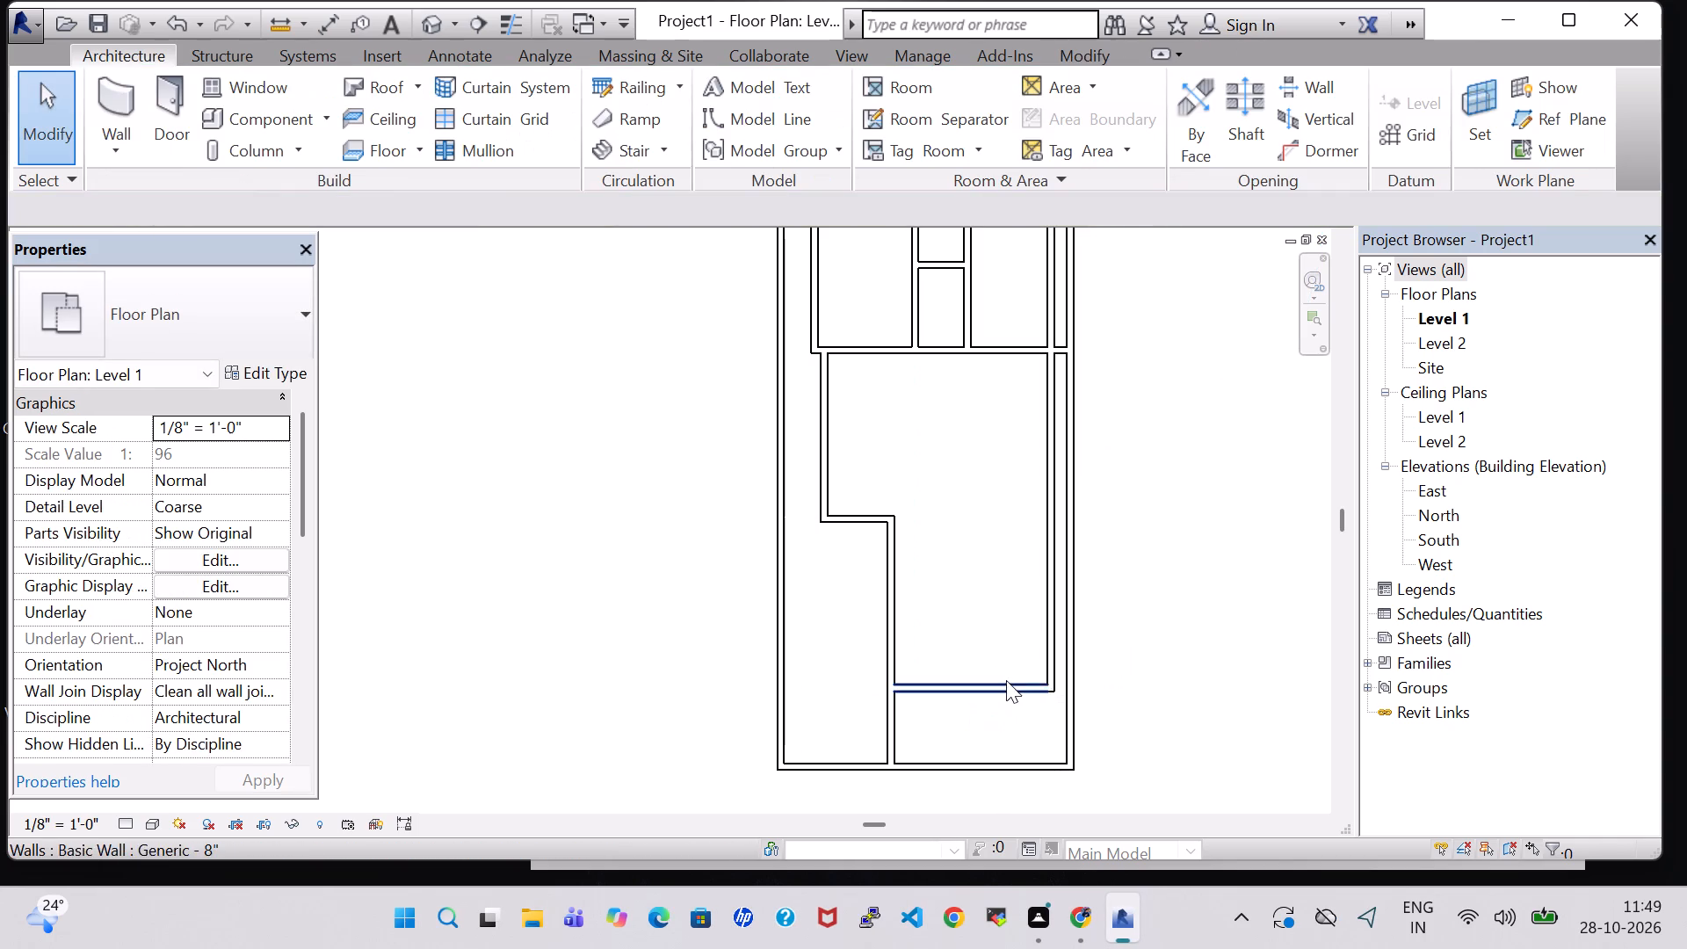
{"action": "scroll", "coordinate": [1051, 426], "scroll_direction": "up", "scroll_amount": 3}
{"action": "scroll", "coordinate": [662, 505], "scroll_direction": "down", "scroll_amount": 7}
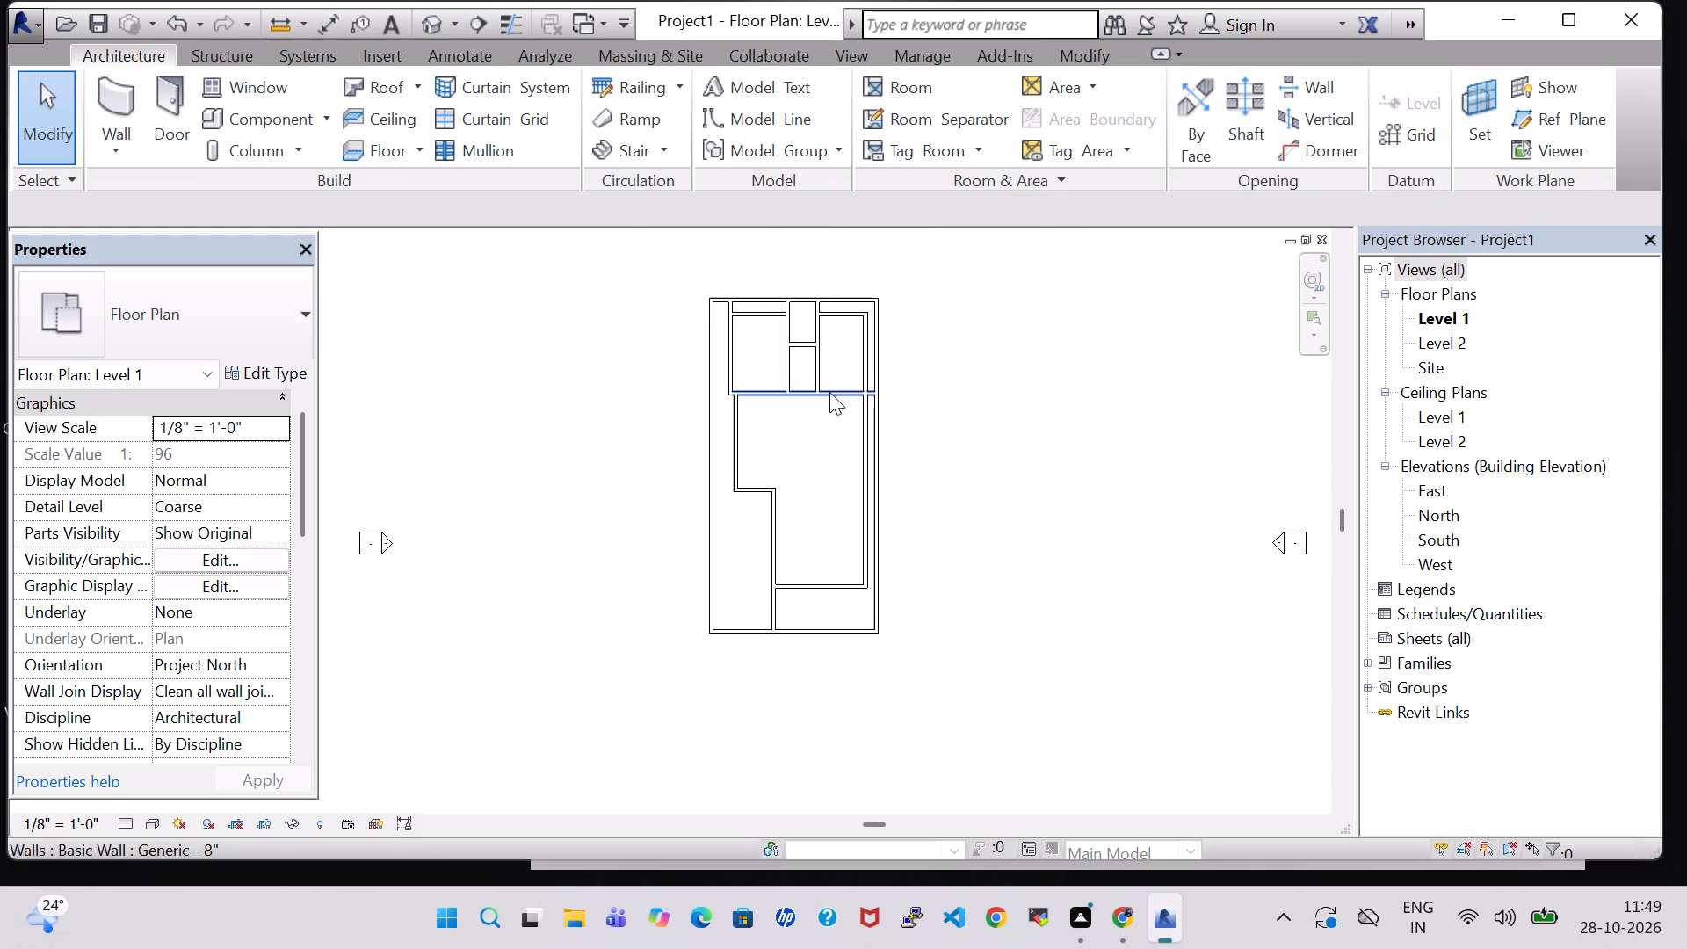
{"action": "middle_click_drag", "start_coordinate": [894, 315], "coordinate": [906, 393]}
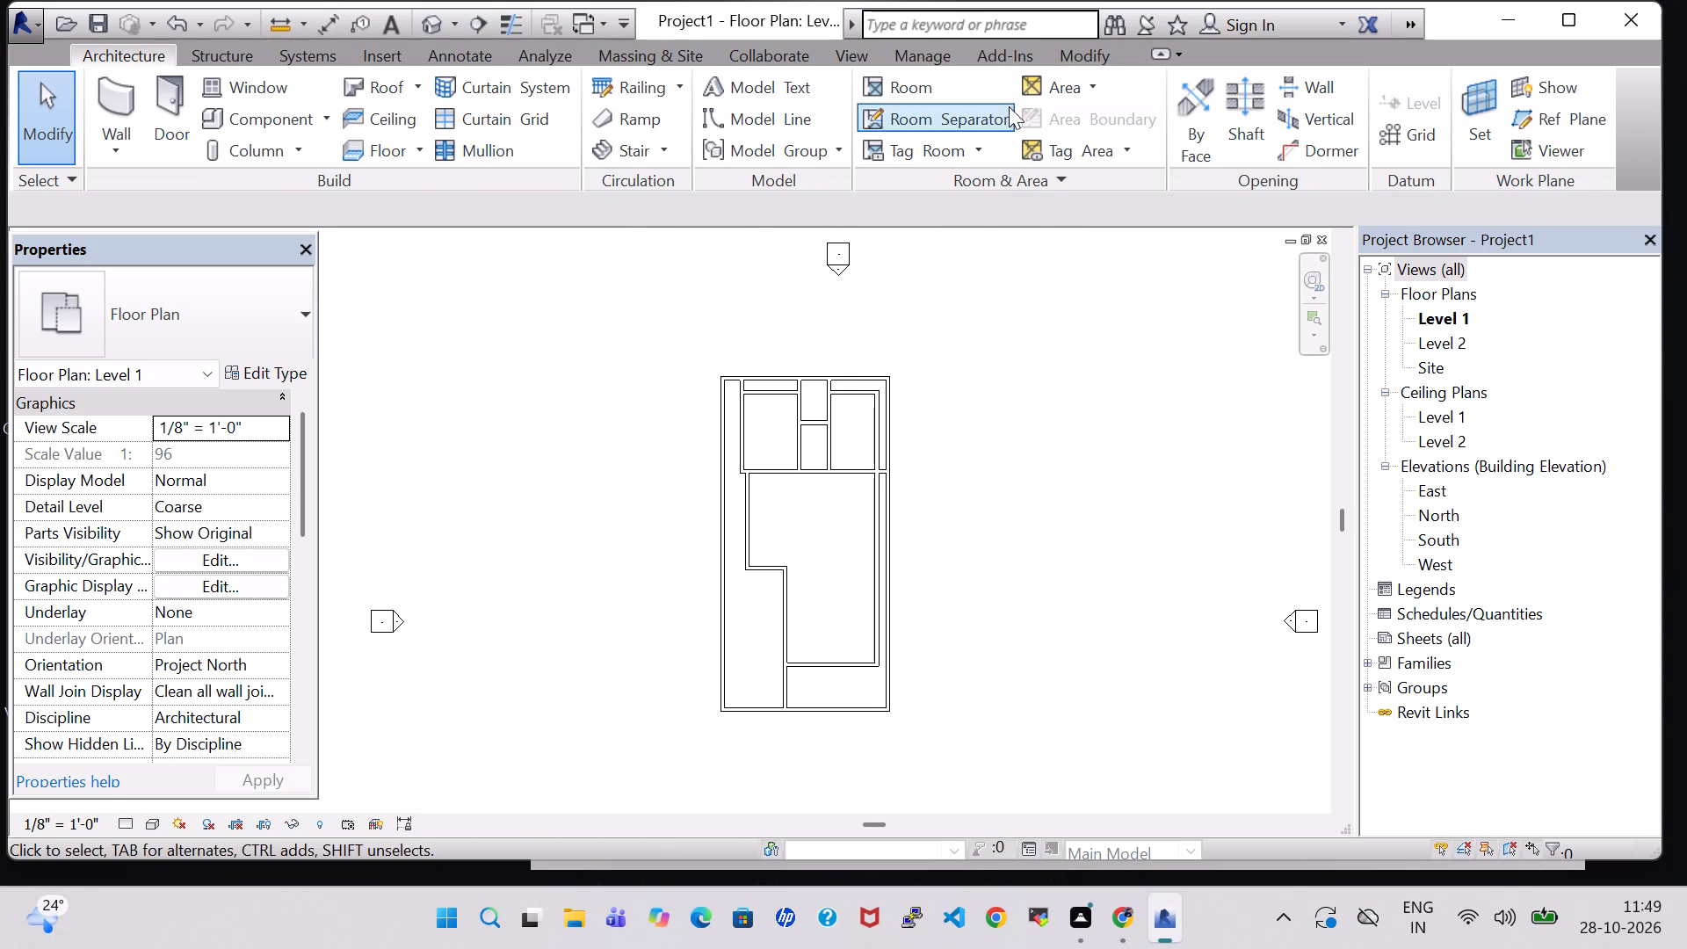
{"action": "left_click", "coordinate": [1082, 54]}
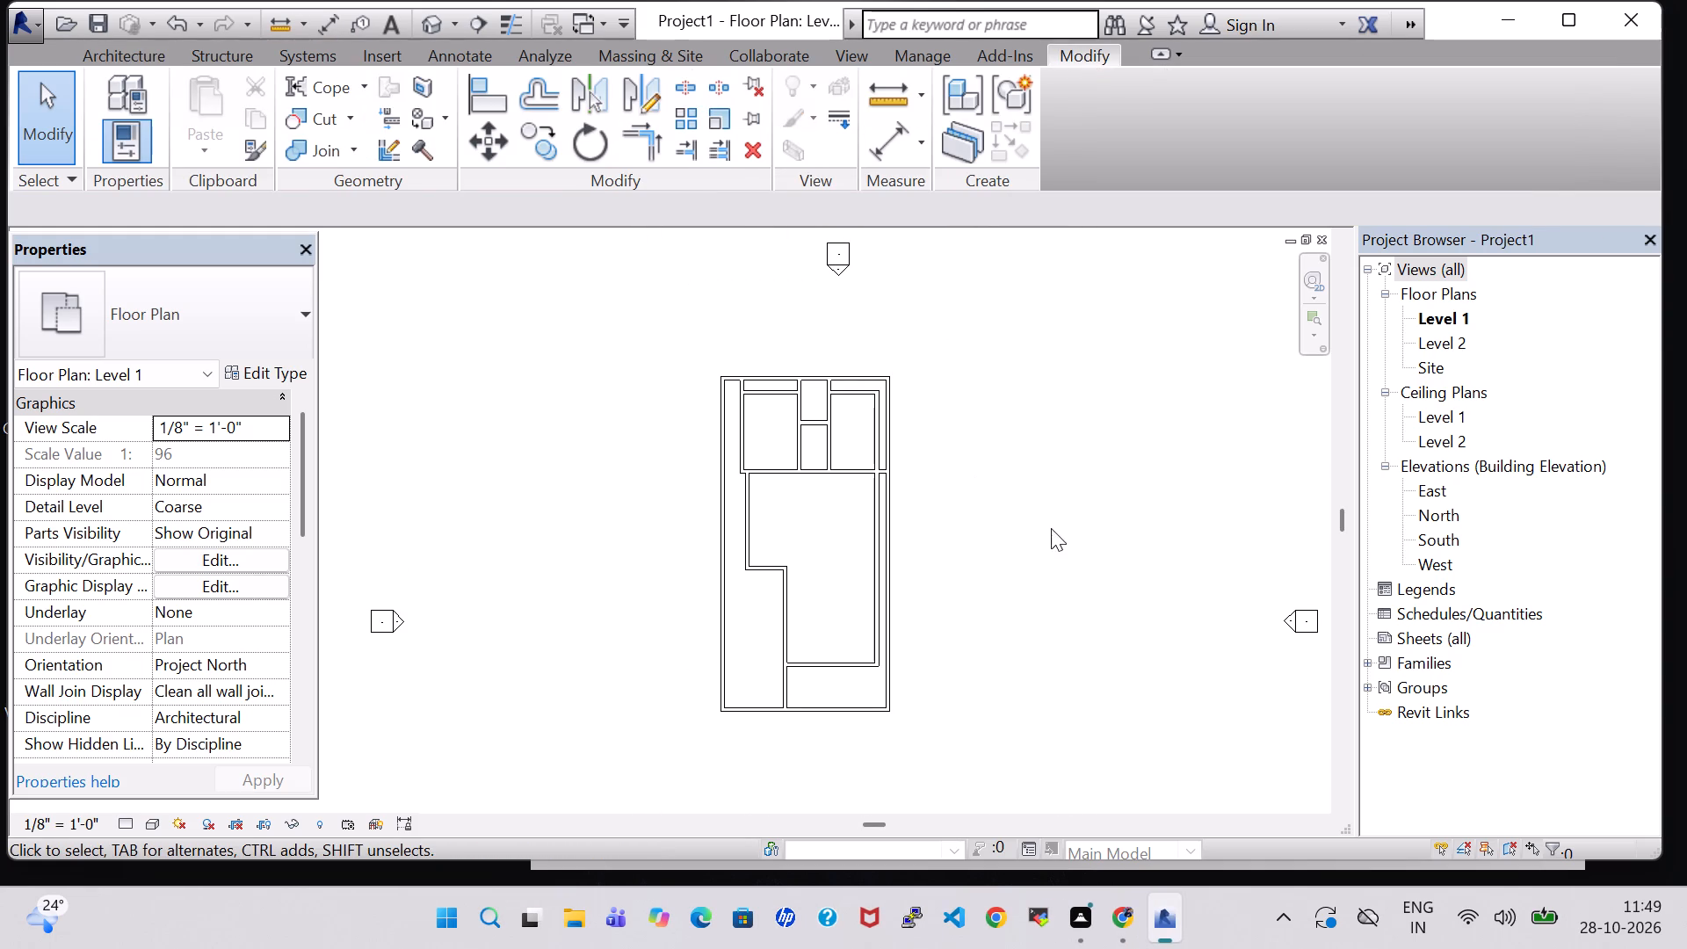
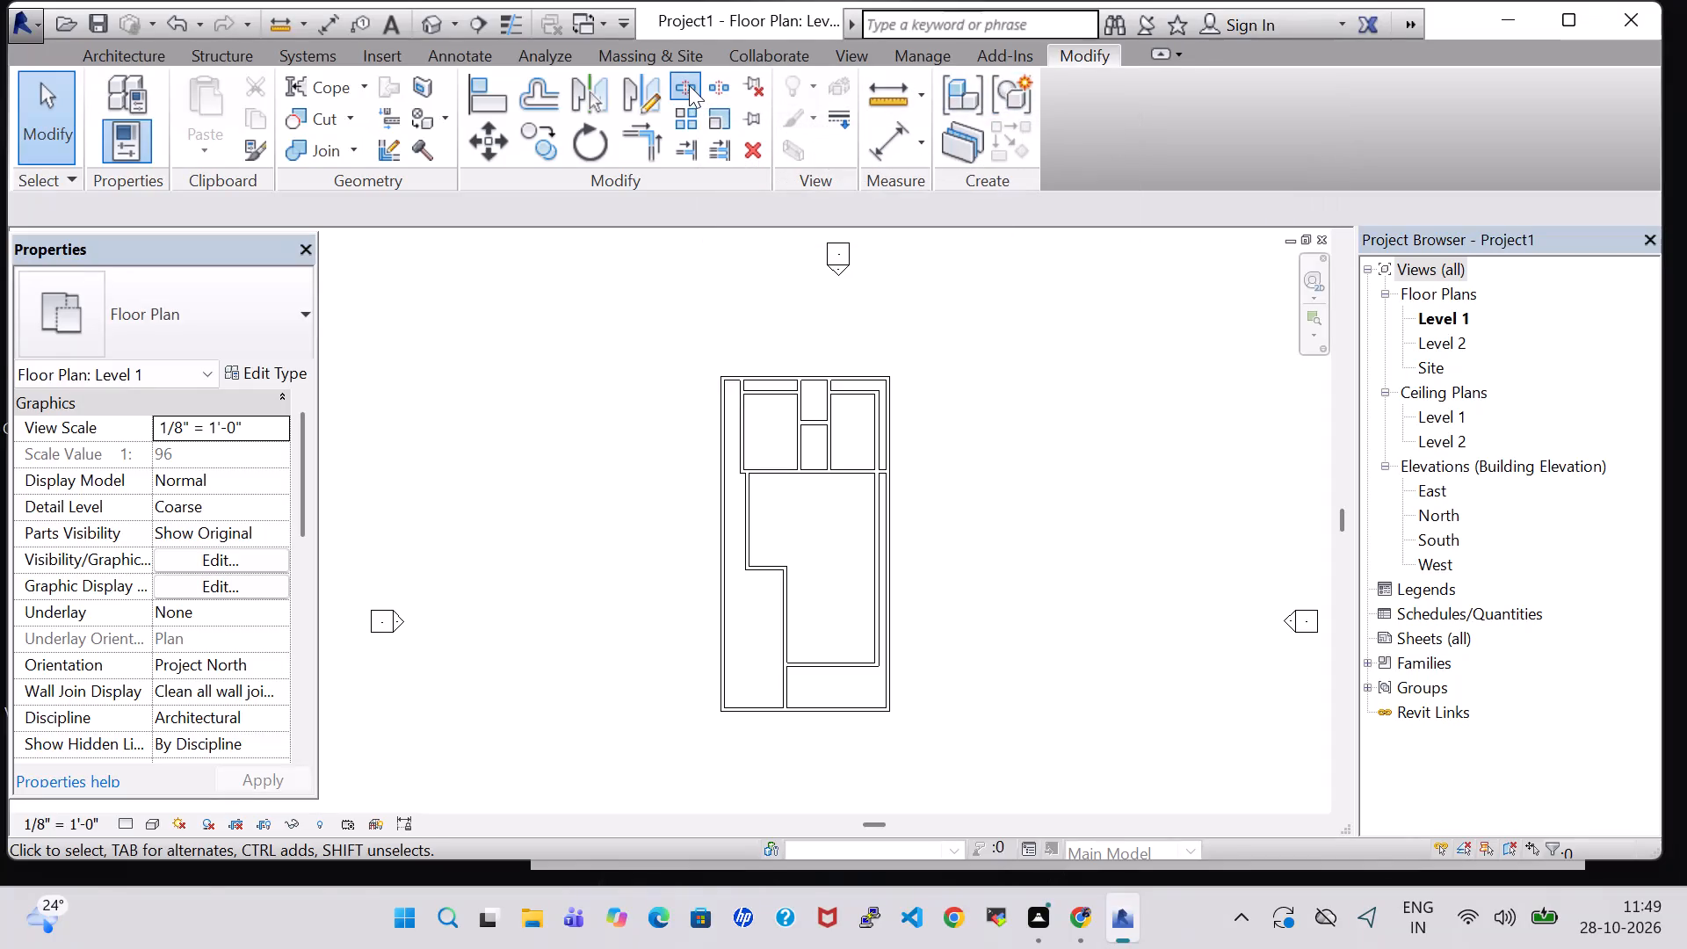
Split the upper-left room's left vertical partition at the horizontal wall and again just below the upper outer wall.
{"action": "scroll", "coordinate": [785, 394], "scroll_direction": "up", "scroll_amount": 3}
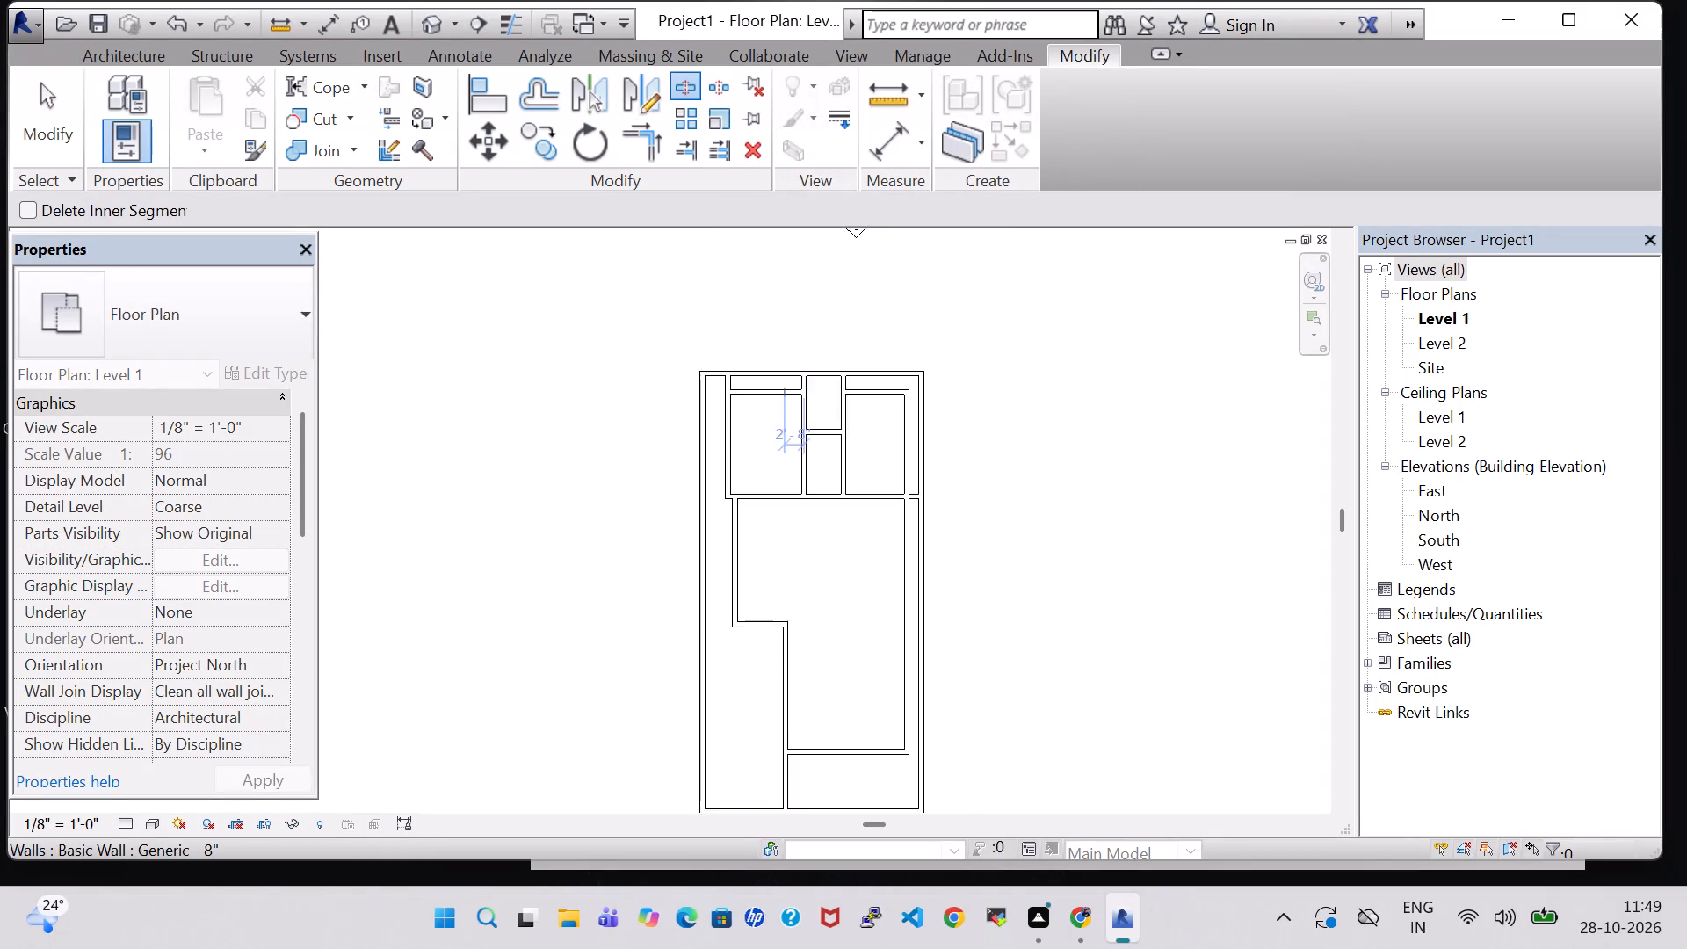
{"action": "scroll", "coordinate": [785, 394], "scroll_direction": "up", "scroll_amount": 12}
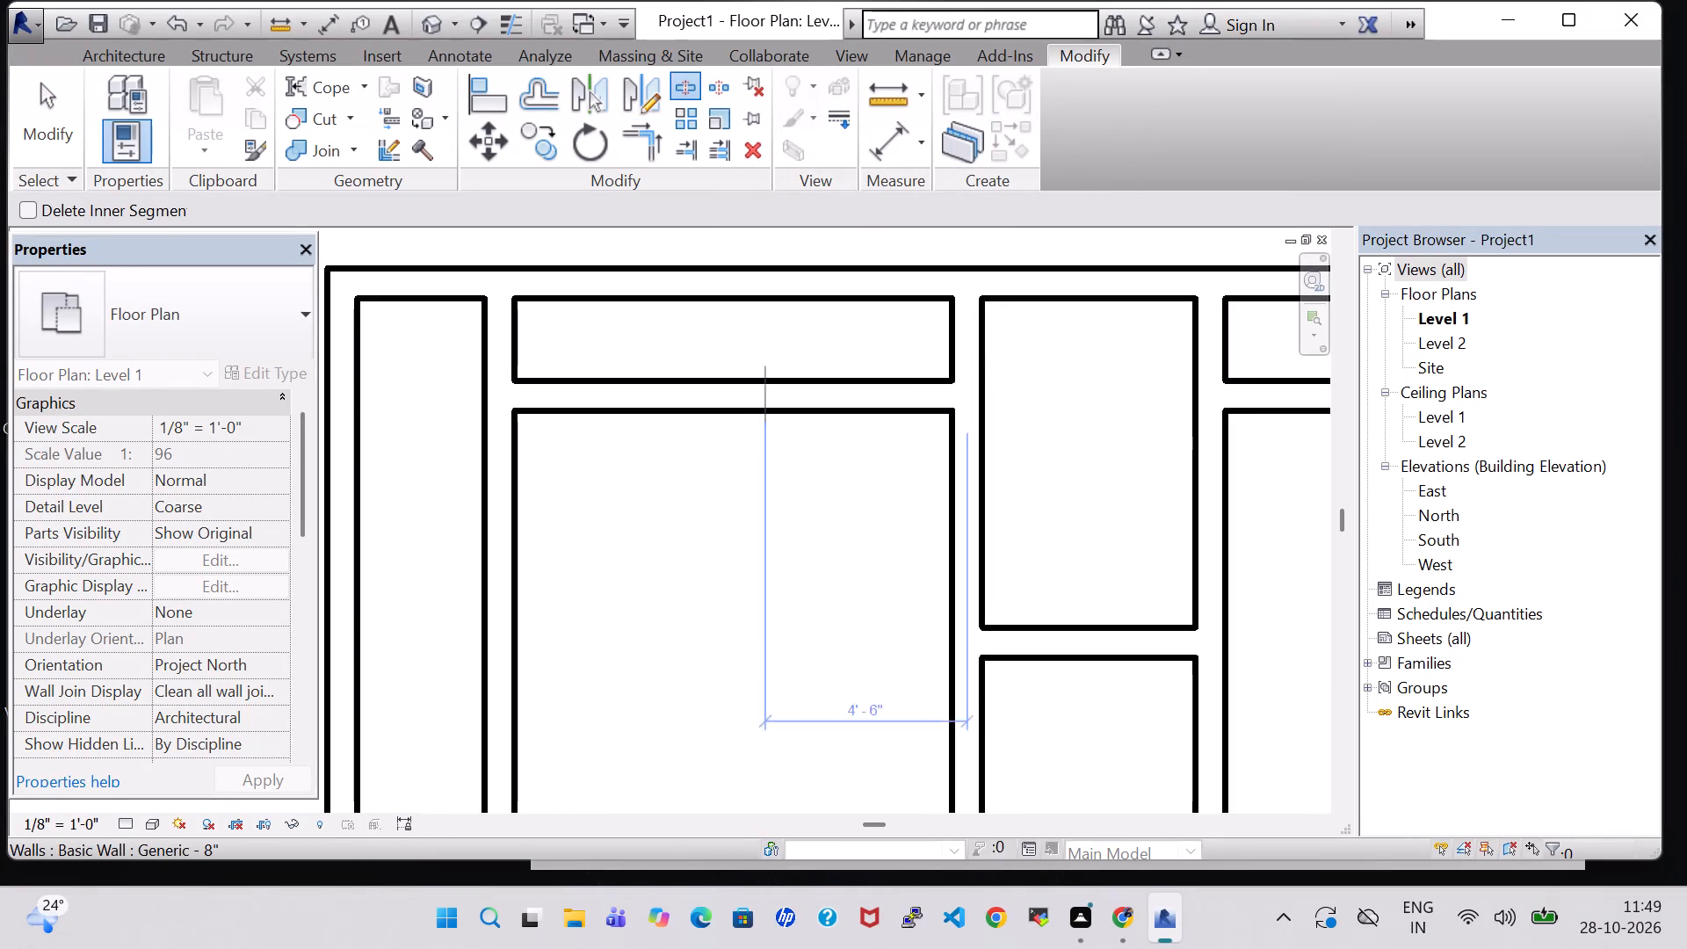
{"action": "scroll", "coordinate": [619, 297], "scroll_direction": "up", "scroll_amount": 2}
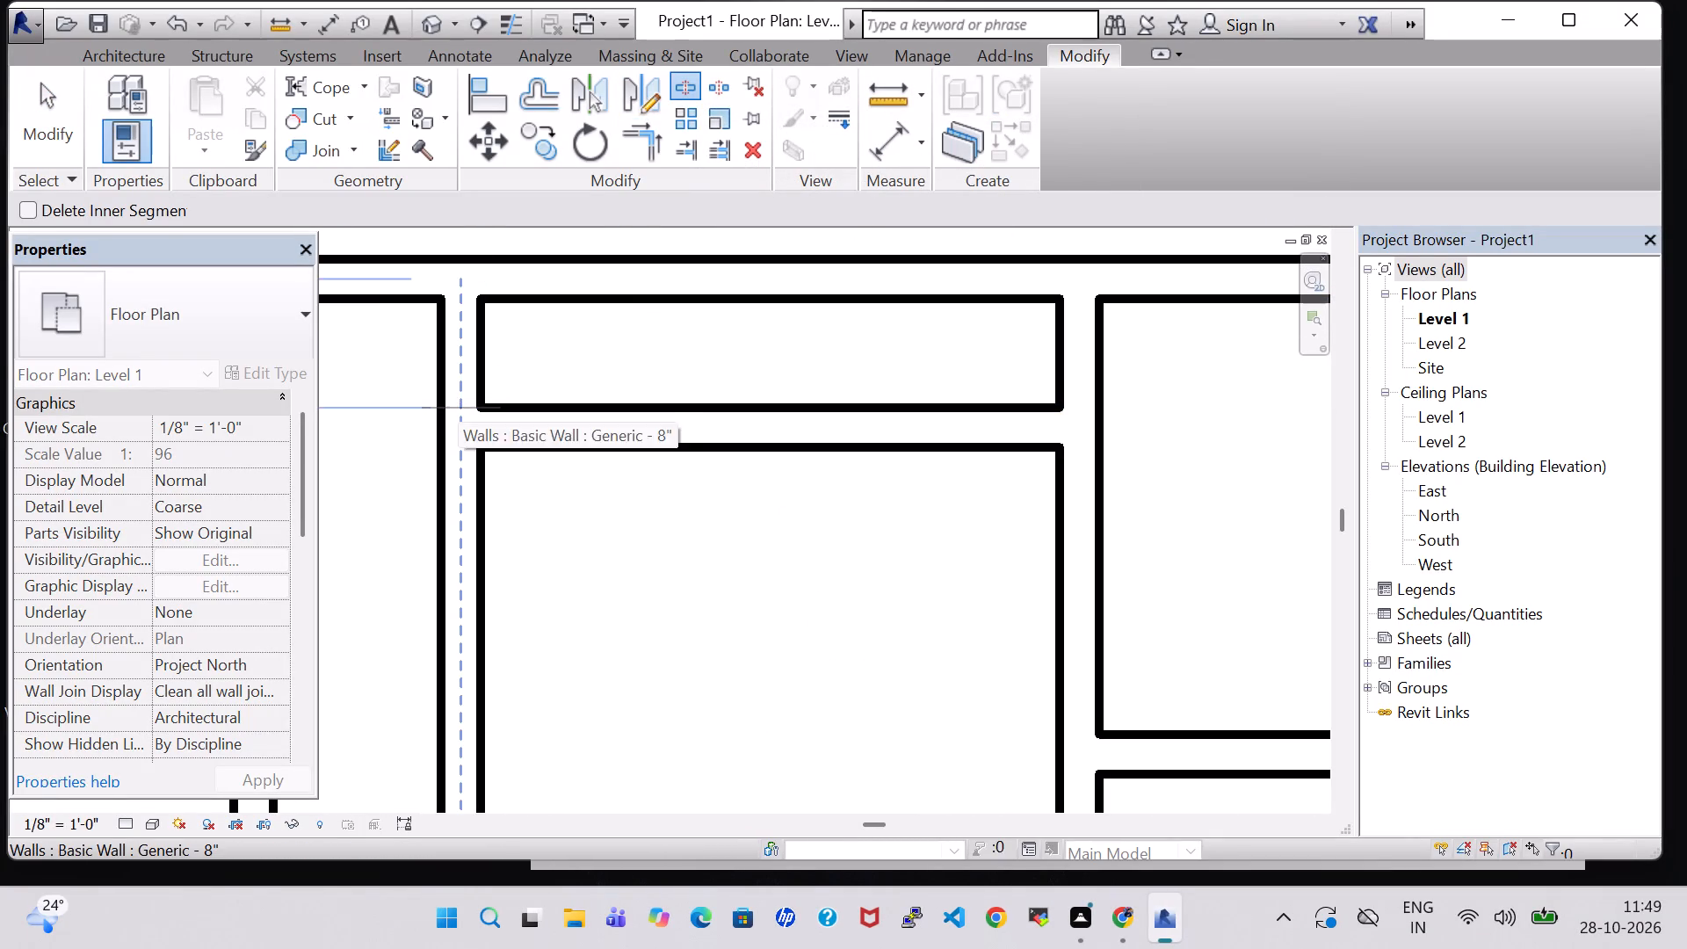
{"action": "left_click", "coordinate": [458, 406]}
{"action": "left_click", "coordinate": [469, 299]}
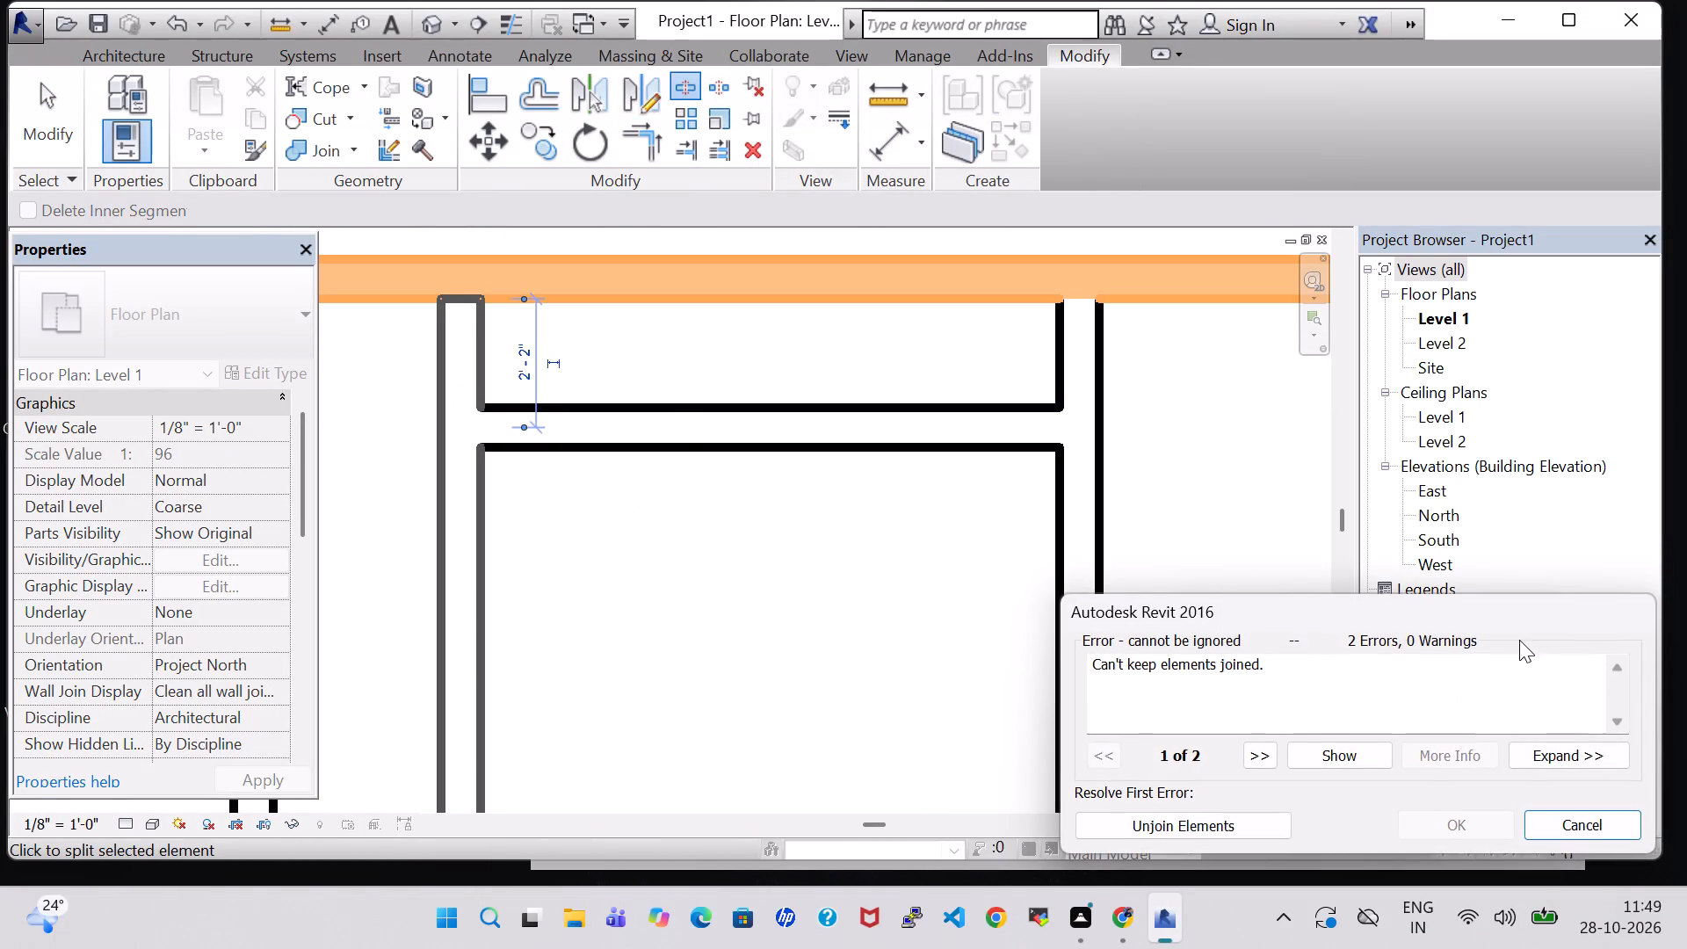
{"action": "left_click", "coordinate": [1567, 827]}
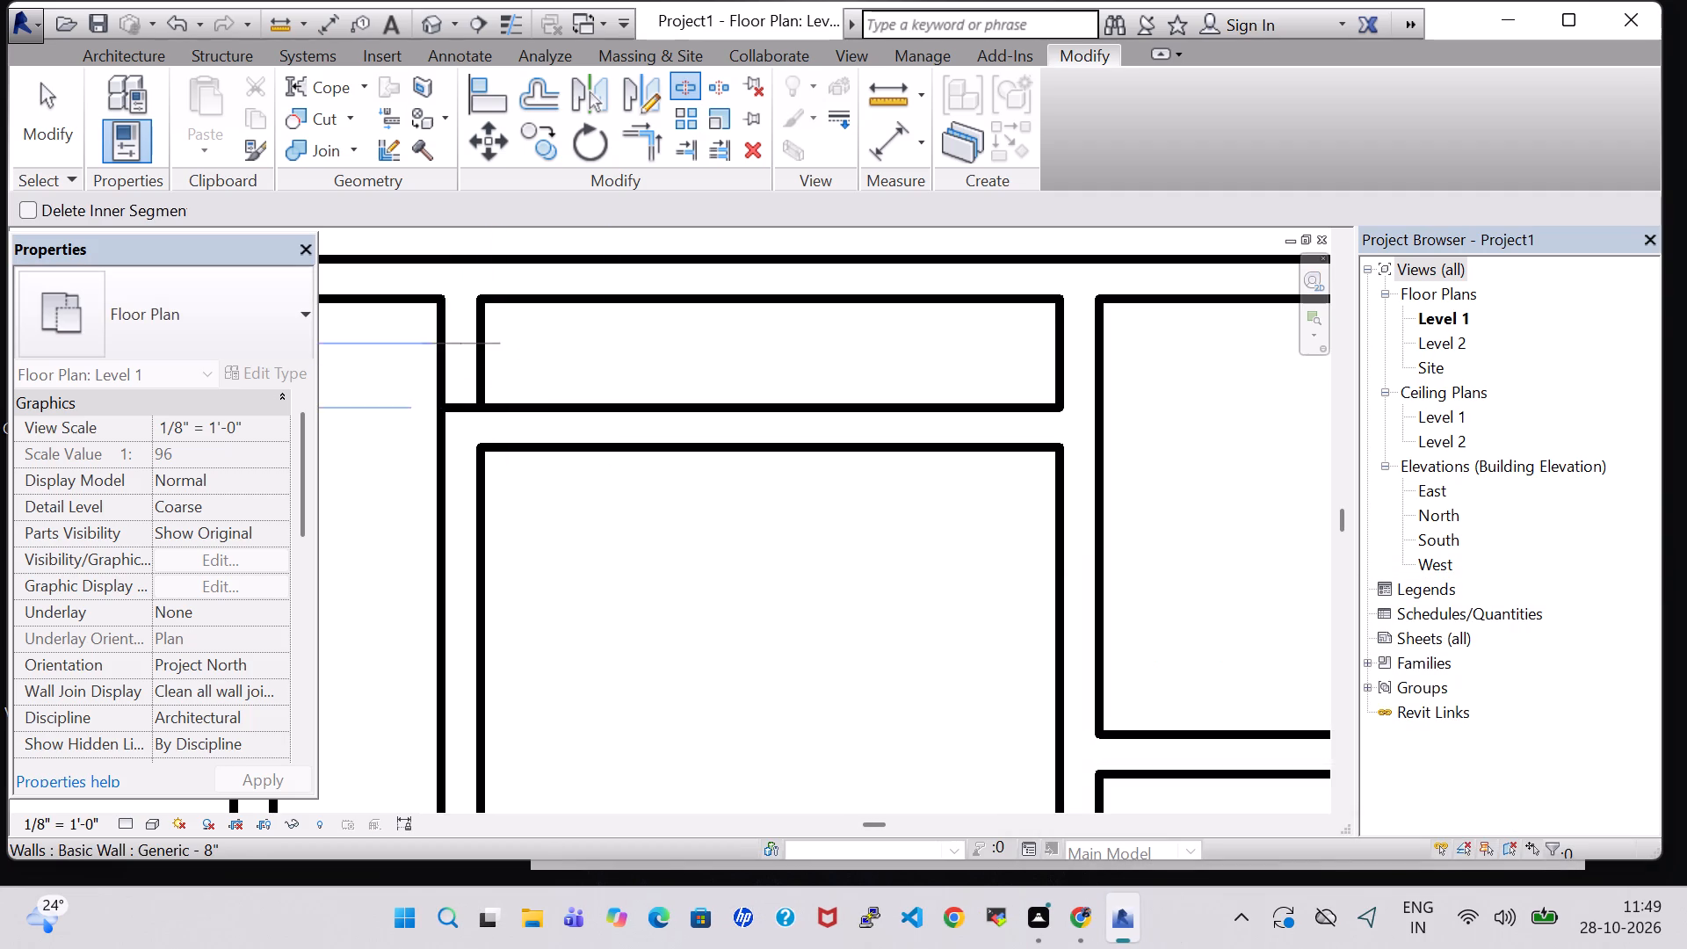
{"action": "left_click", "coordinate": [471, 301]}
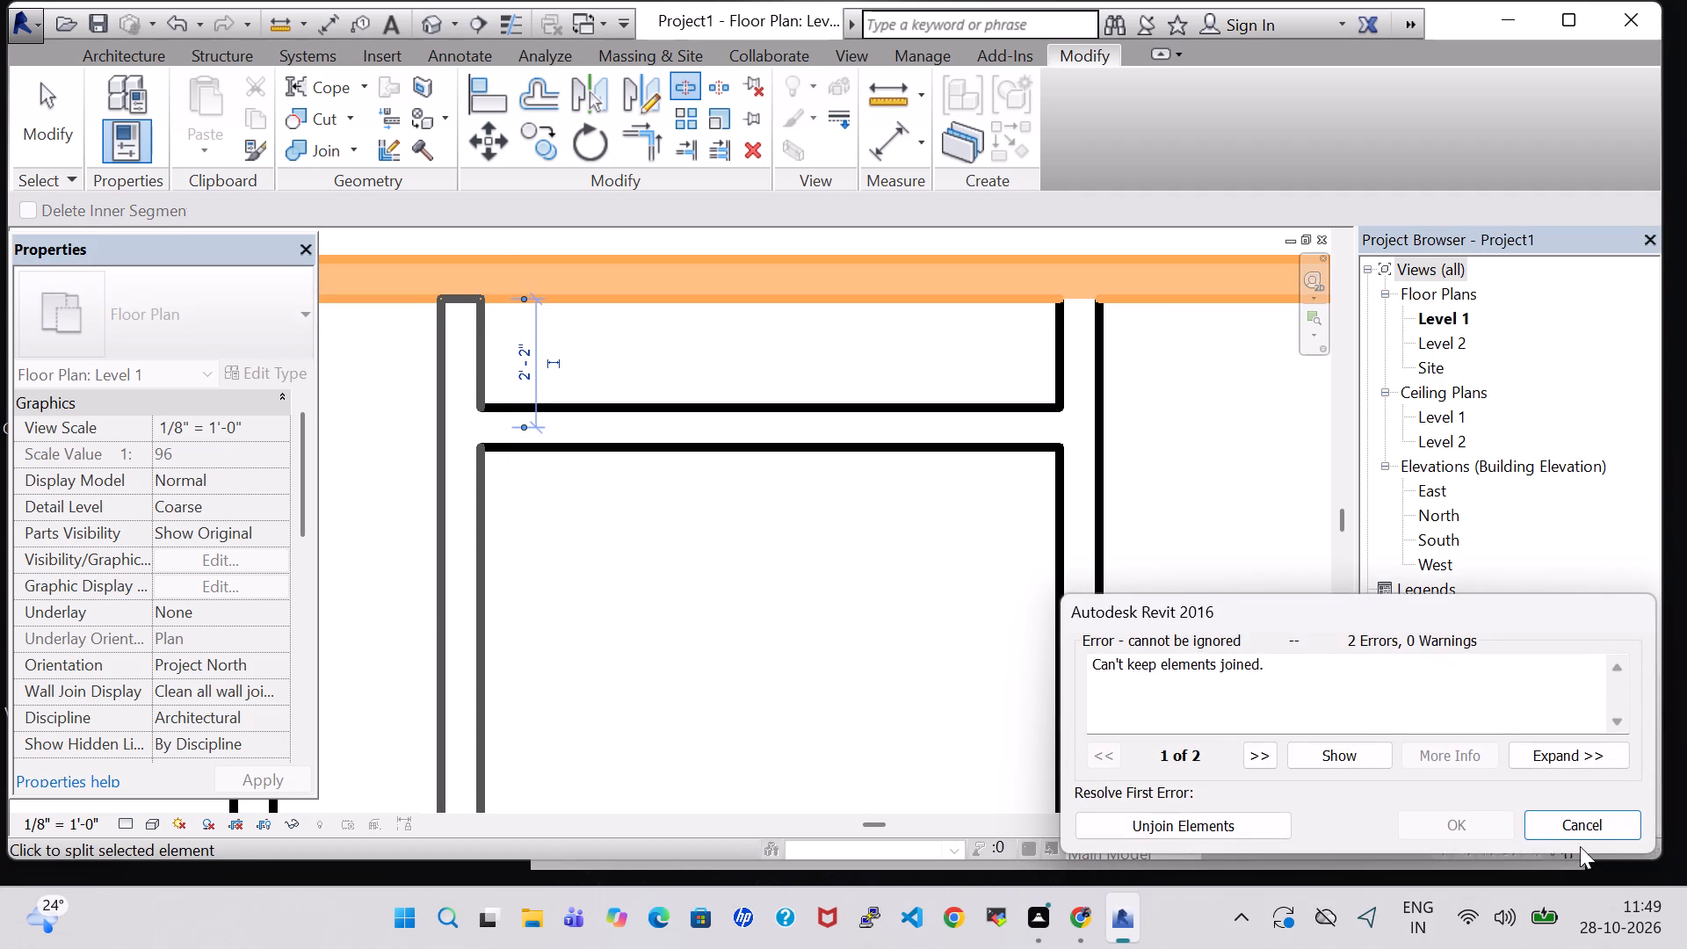
{"action": "left_click", "coordinate": [1573, 835]}
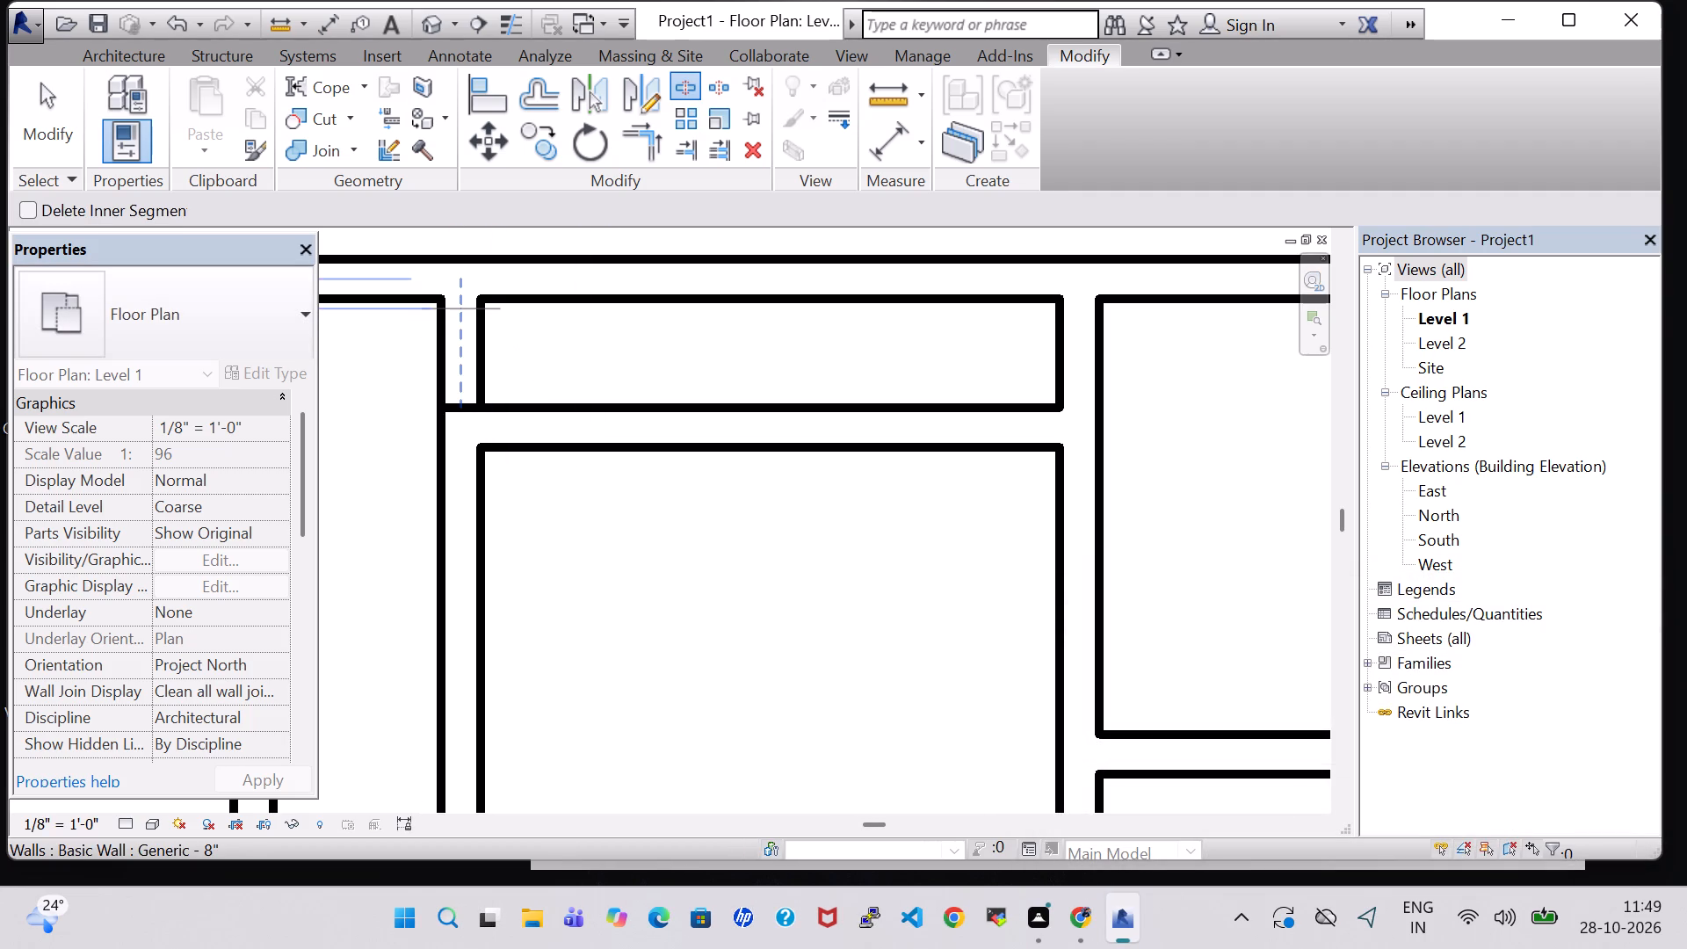
{"action": "left_click", "coordinate": [460, 303]}
{"action": "key", "text": "Escape"}
{"action": "key", "text": "Escape"}
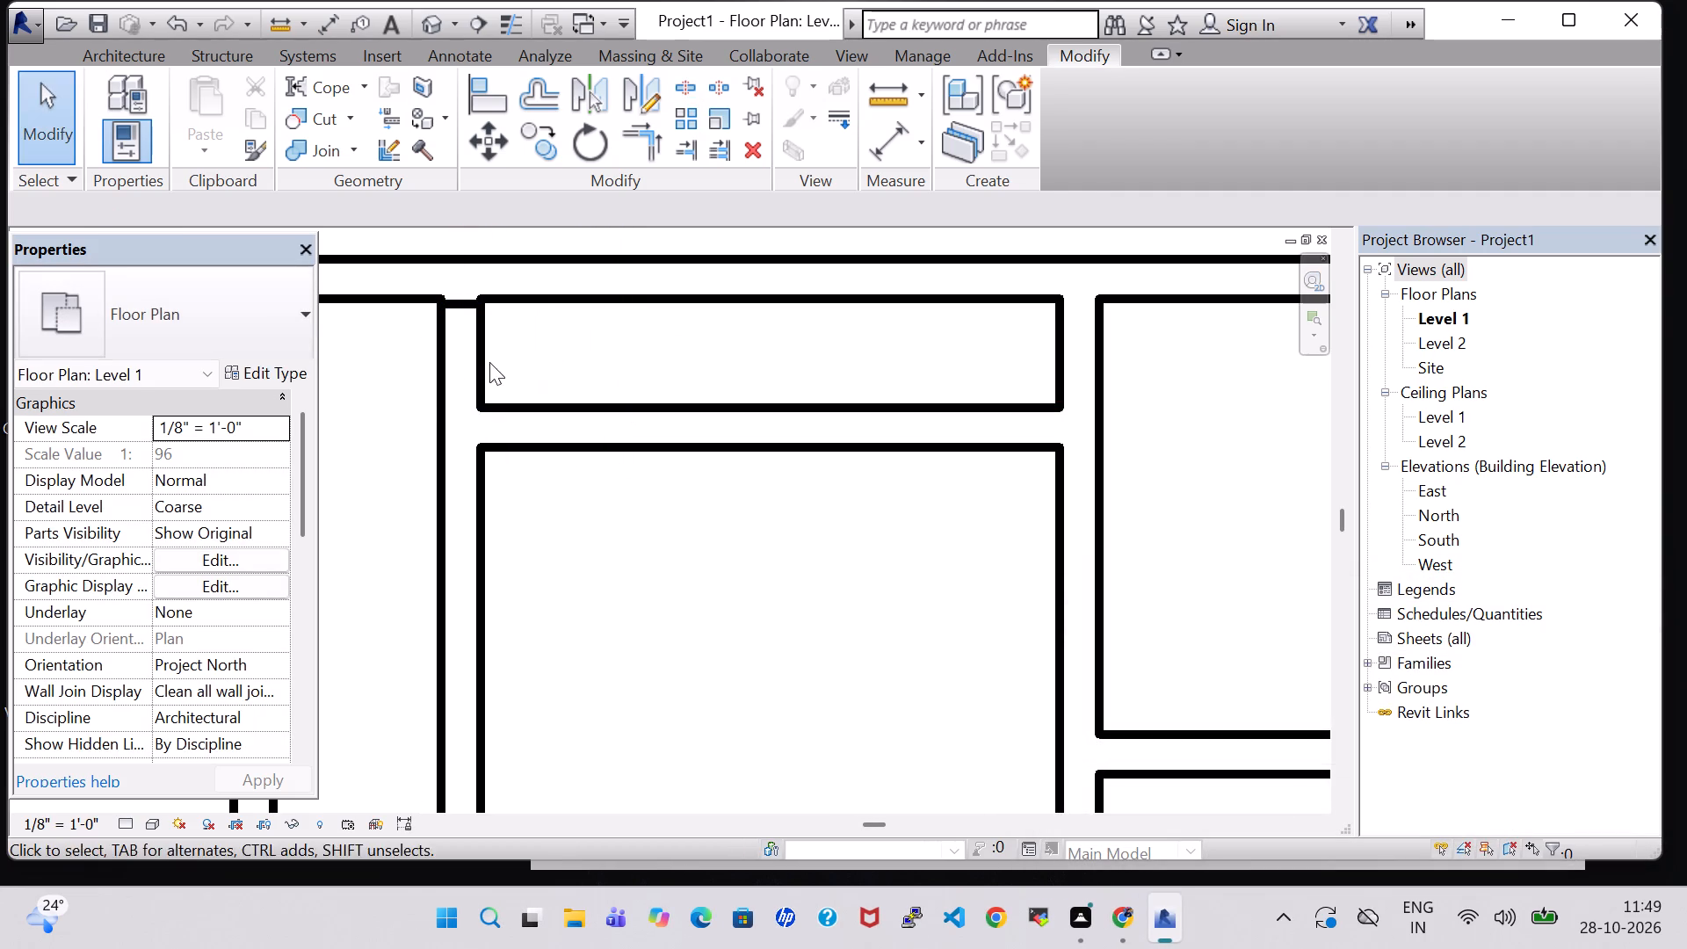
Delete the split-off partition segment between the horizontal wall and the upper outer wall, along with its small leftover stub.
{"action": "left_click", "coordinate": [468, 362]}
{"action": "key", "text": "Delete"}
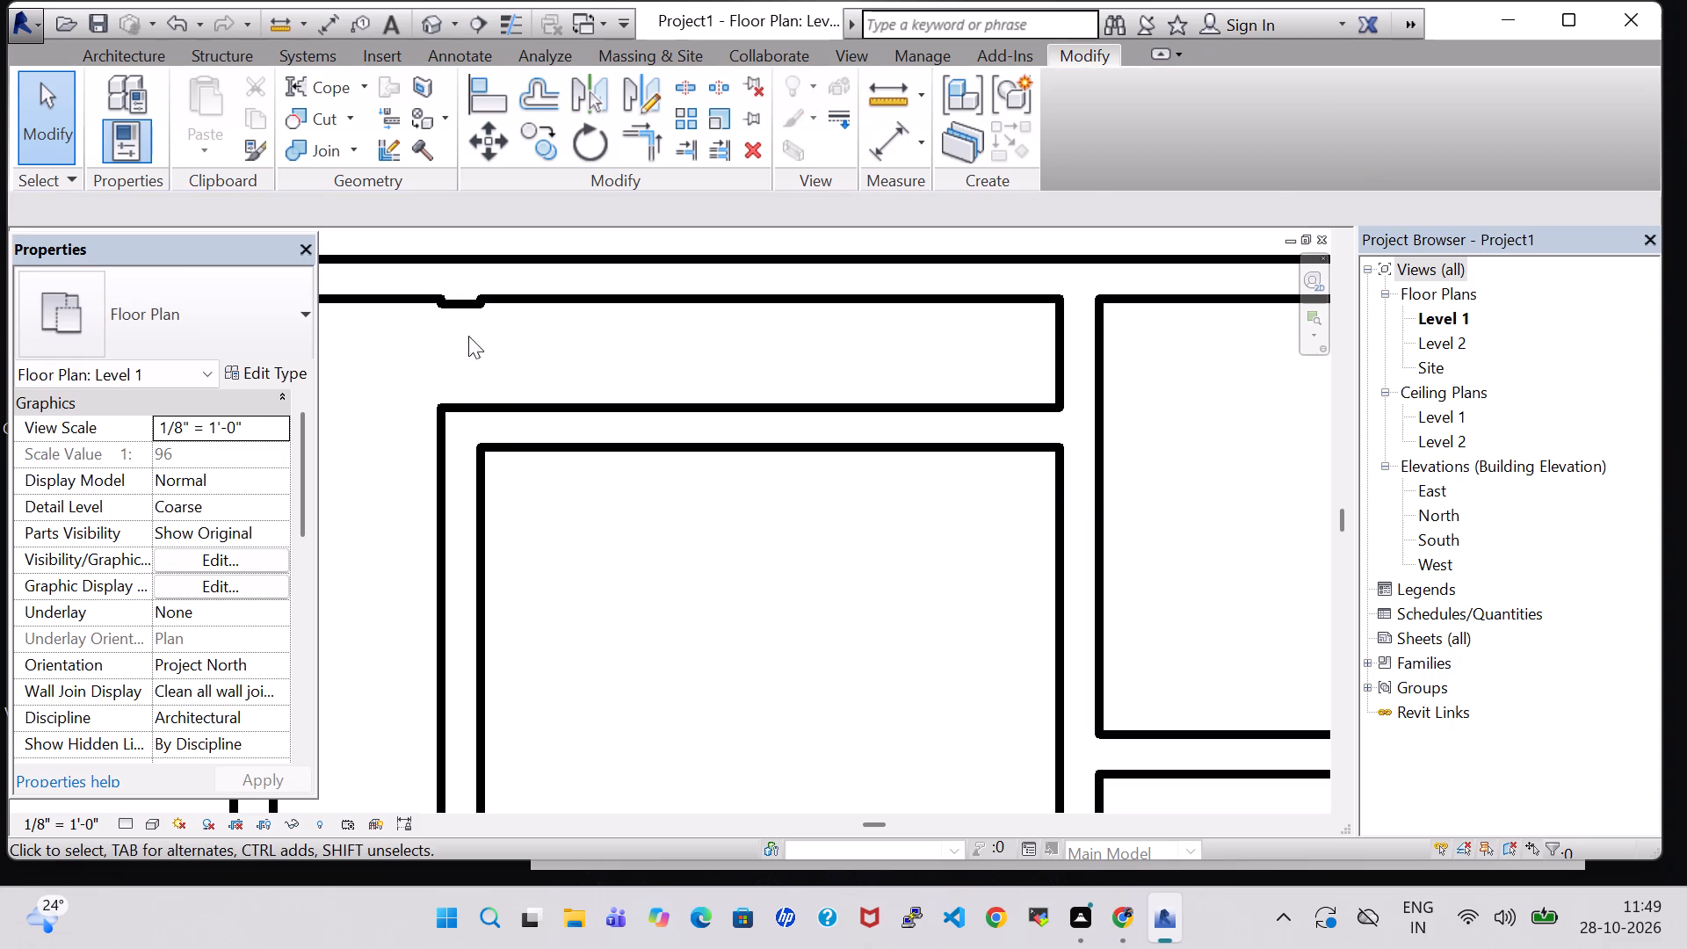
{"action": "left_click", "coordinate": [459, 310]}
{"action": "key", "text": "Delete"}
Split the horizontal partition below the upper rooms at both sides of the narrow strip beside the right long wall.
{"action": "scroll", "coordinate": [567, 366], "scroll_direction": "down", "scroll_amount": 1}
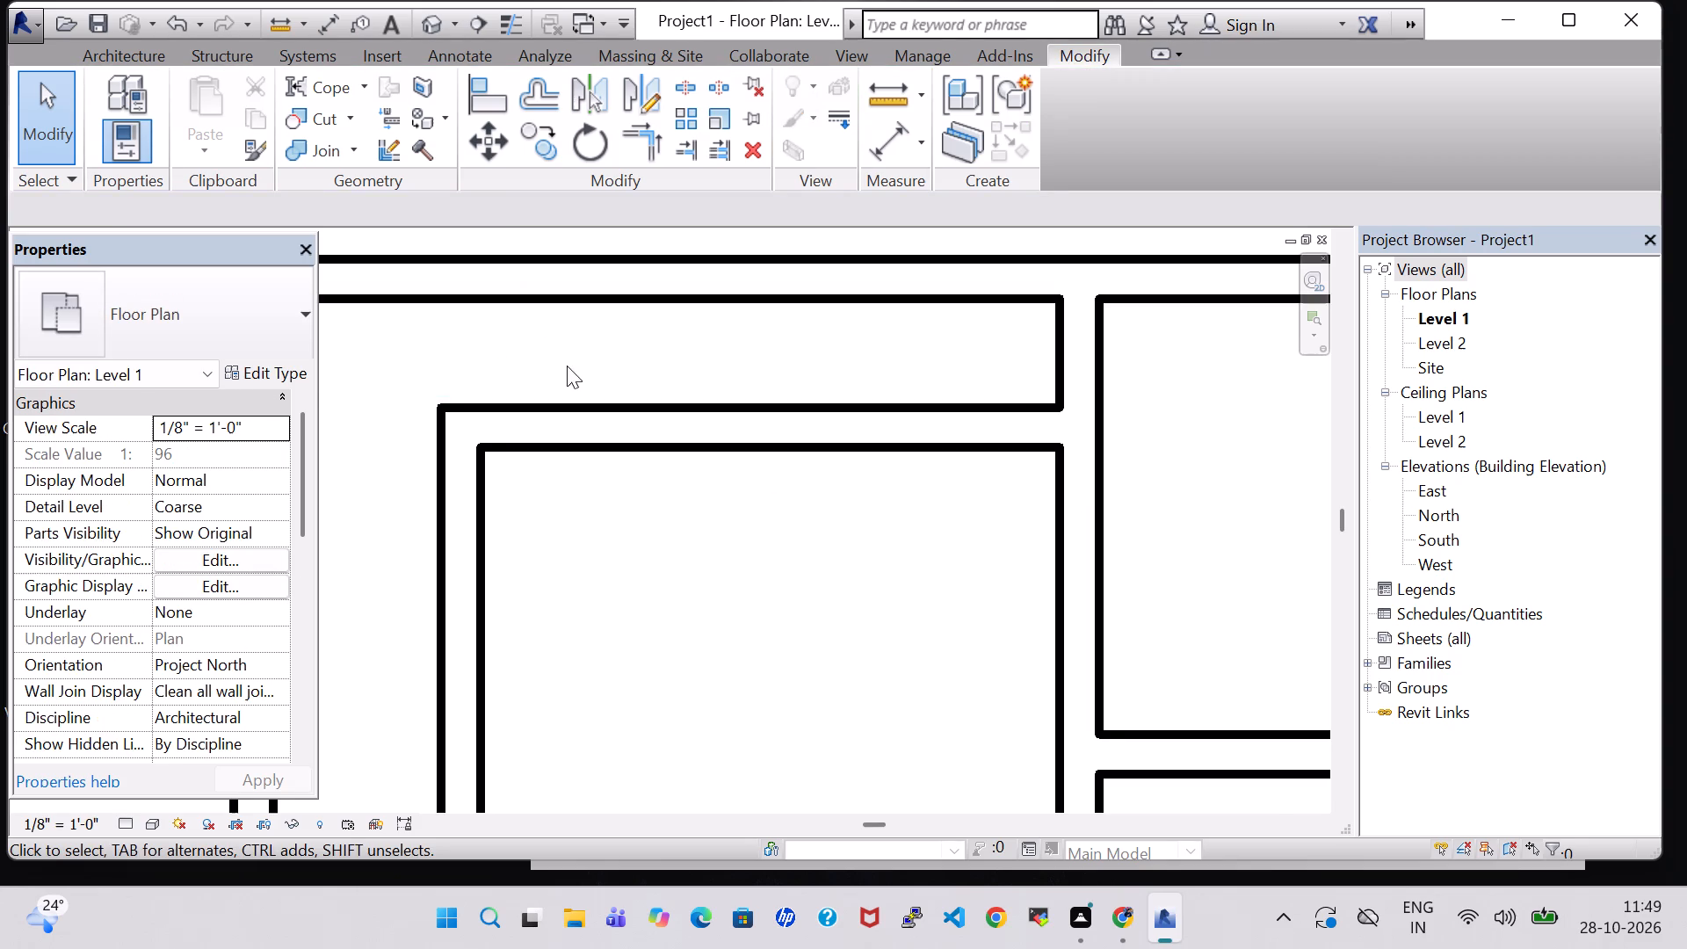
{"action": "scroll", "coordinate": [584, 502], "scroll_direction": "down", "scroll_amount": 4}
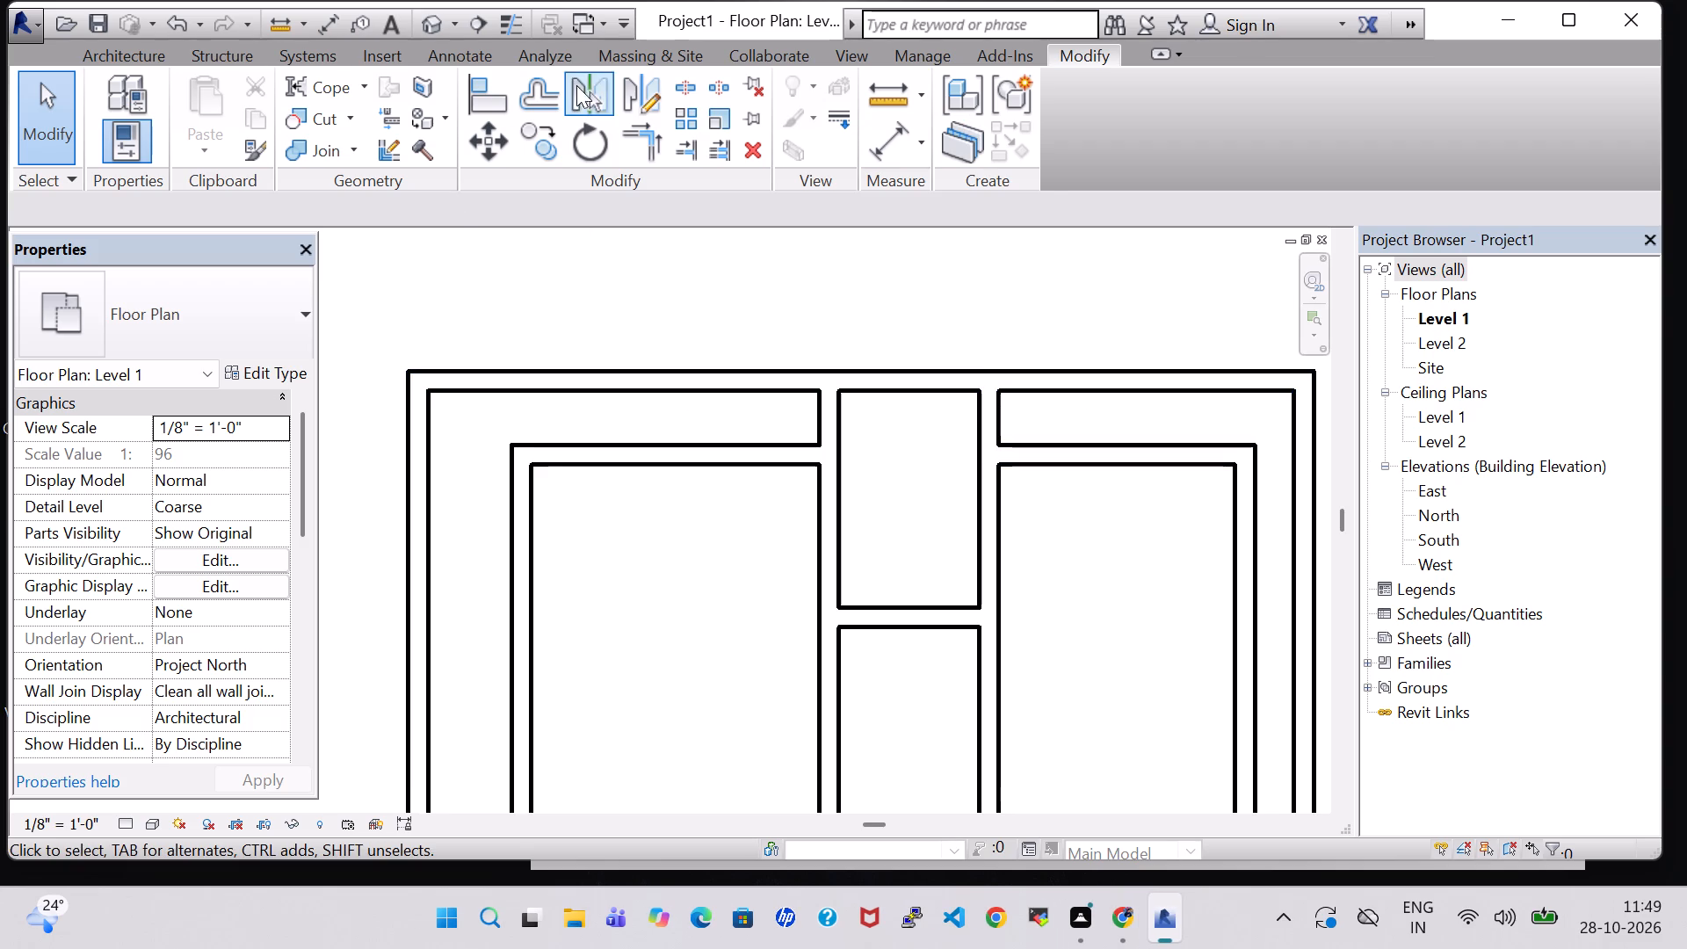
{"action": "left_click", "coordinate": [690, 81]}
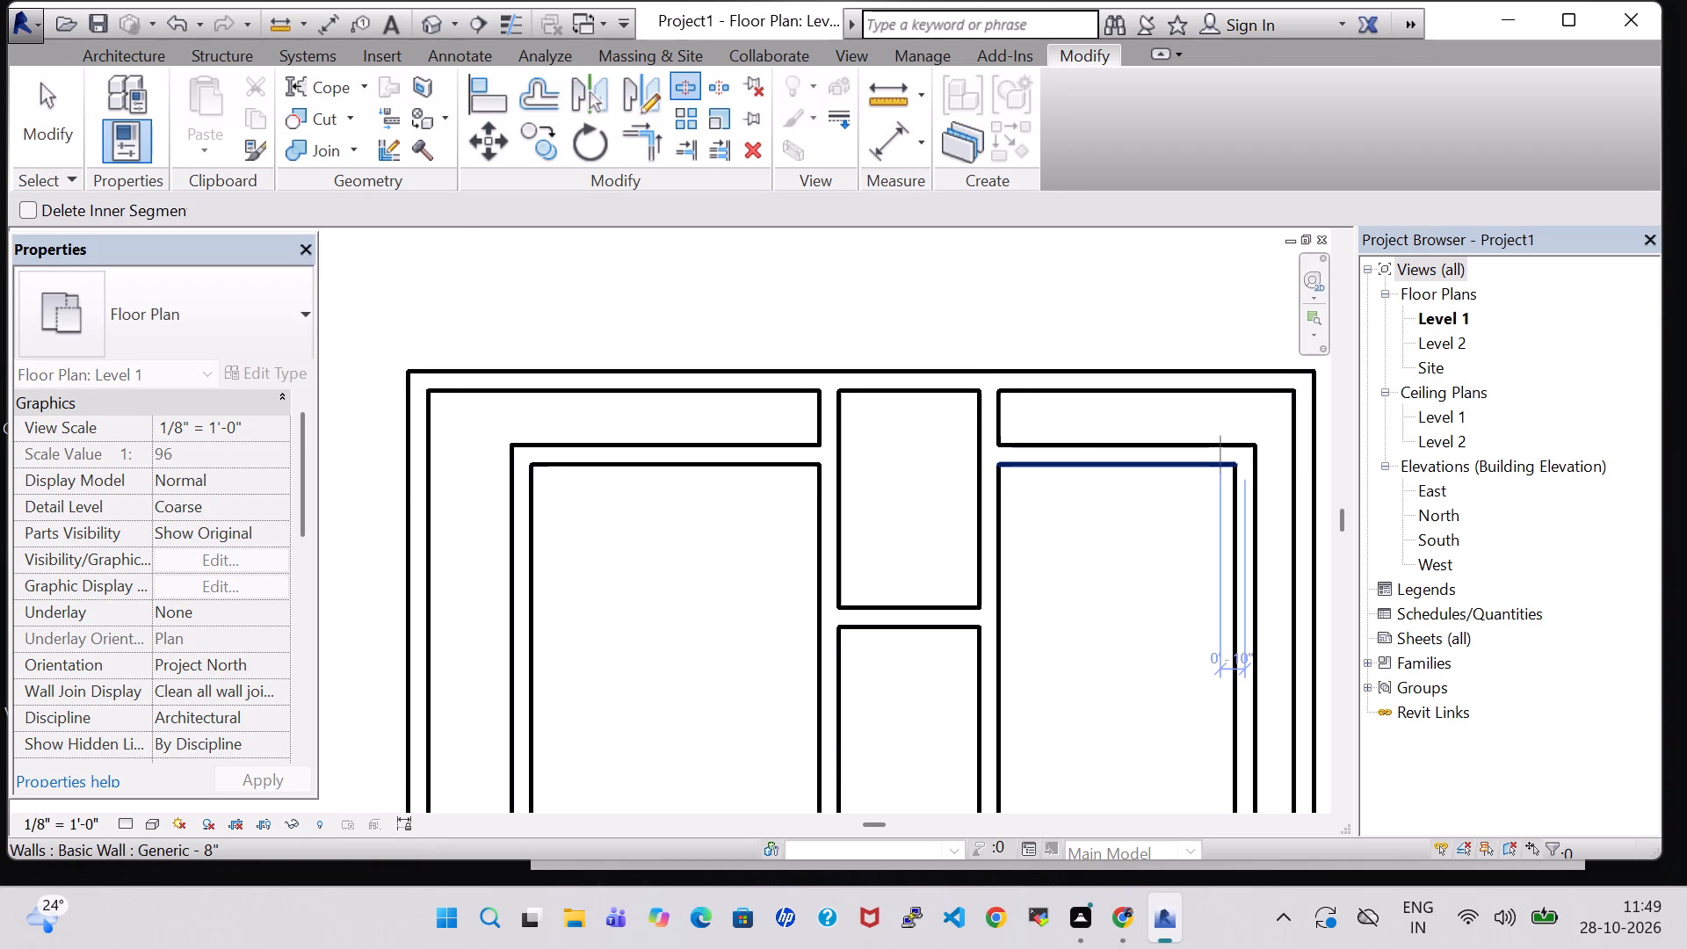
{"action": "middle_click_drag", "start_coordinate": [1126, 571], "coordinate": [942, 517]}
{"action": "scroll", "coordinate": [947, 515], "scroll_direction": "down", "scroll_amount": 3}
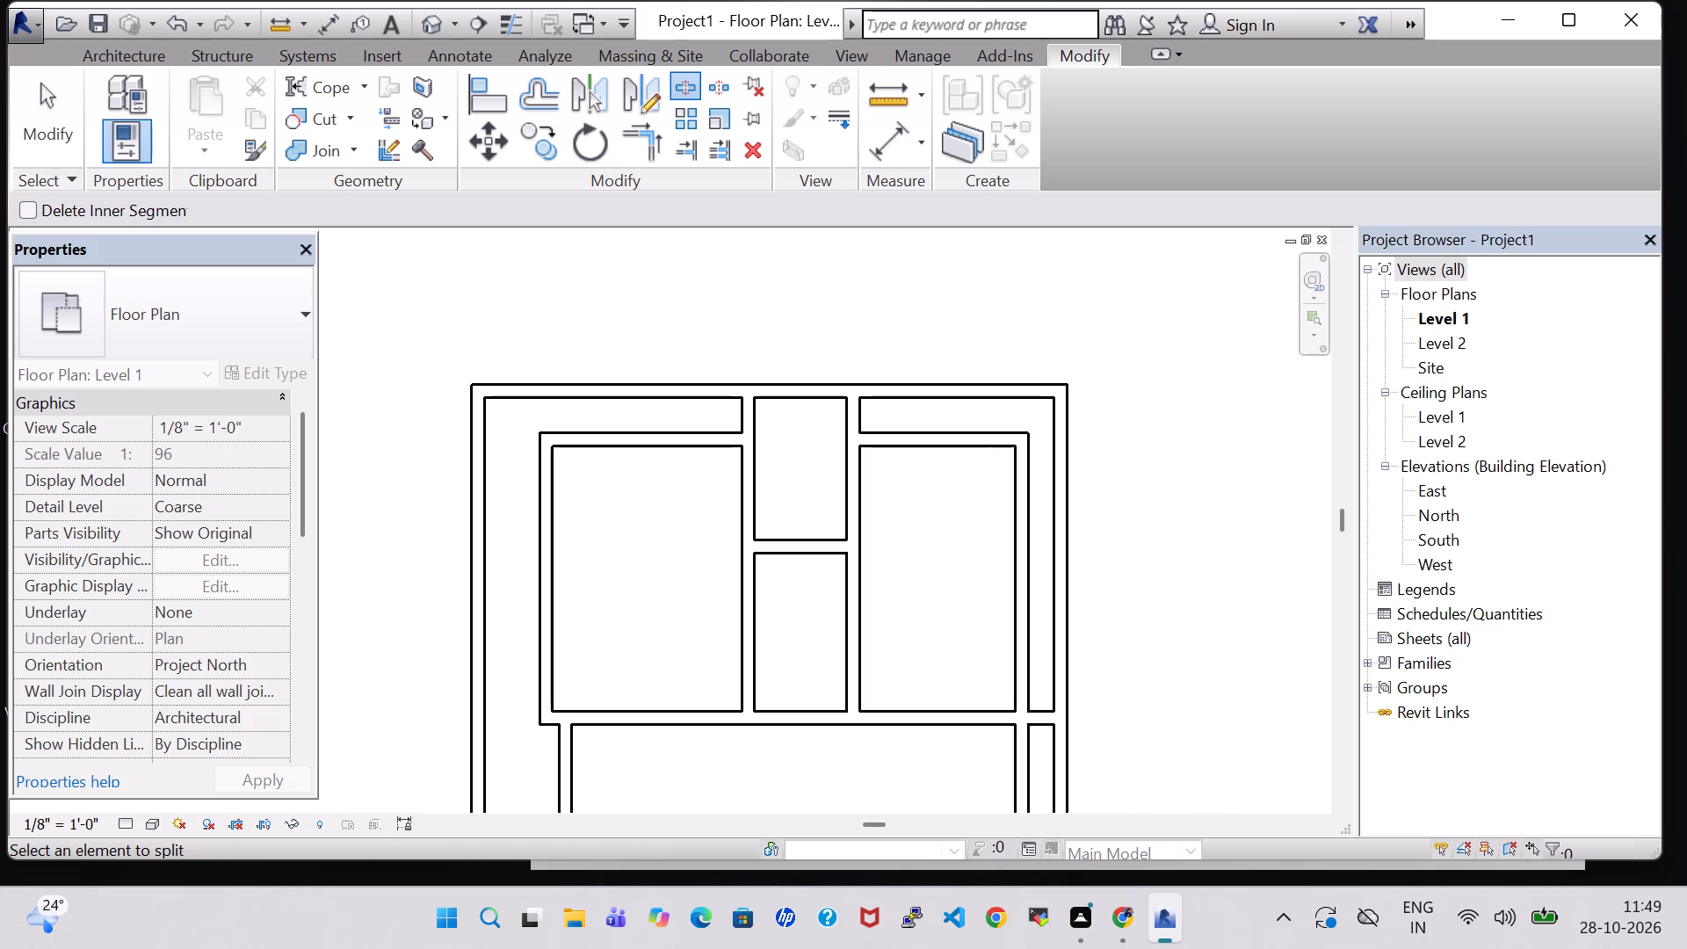
{"action": "middle_click_drag", "start_coordinate": [1082, 771], "coordinate": [1021, 678]}
{"action": "scroll", "coordinate": [1024, 677], "scroll_direction": "up", "scroll_amount": 8}
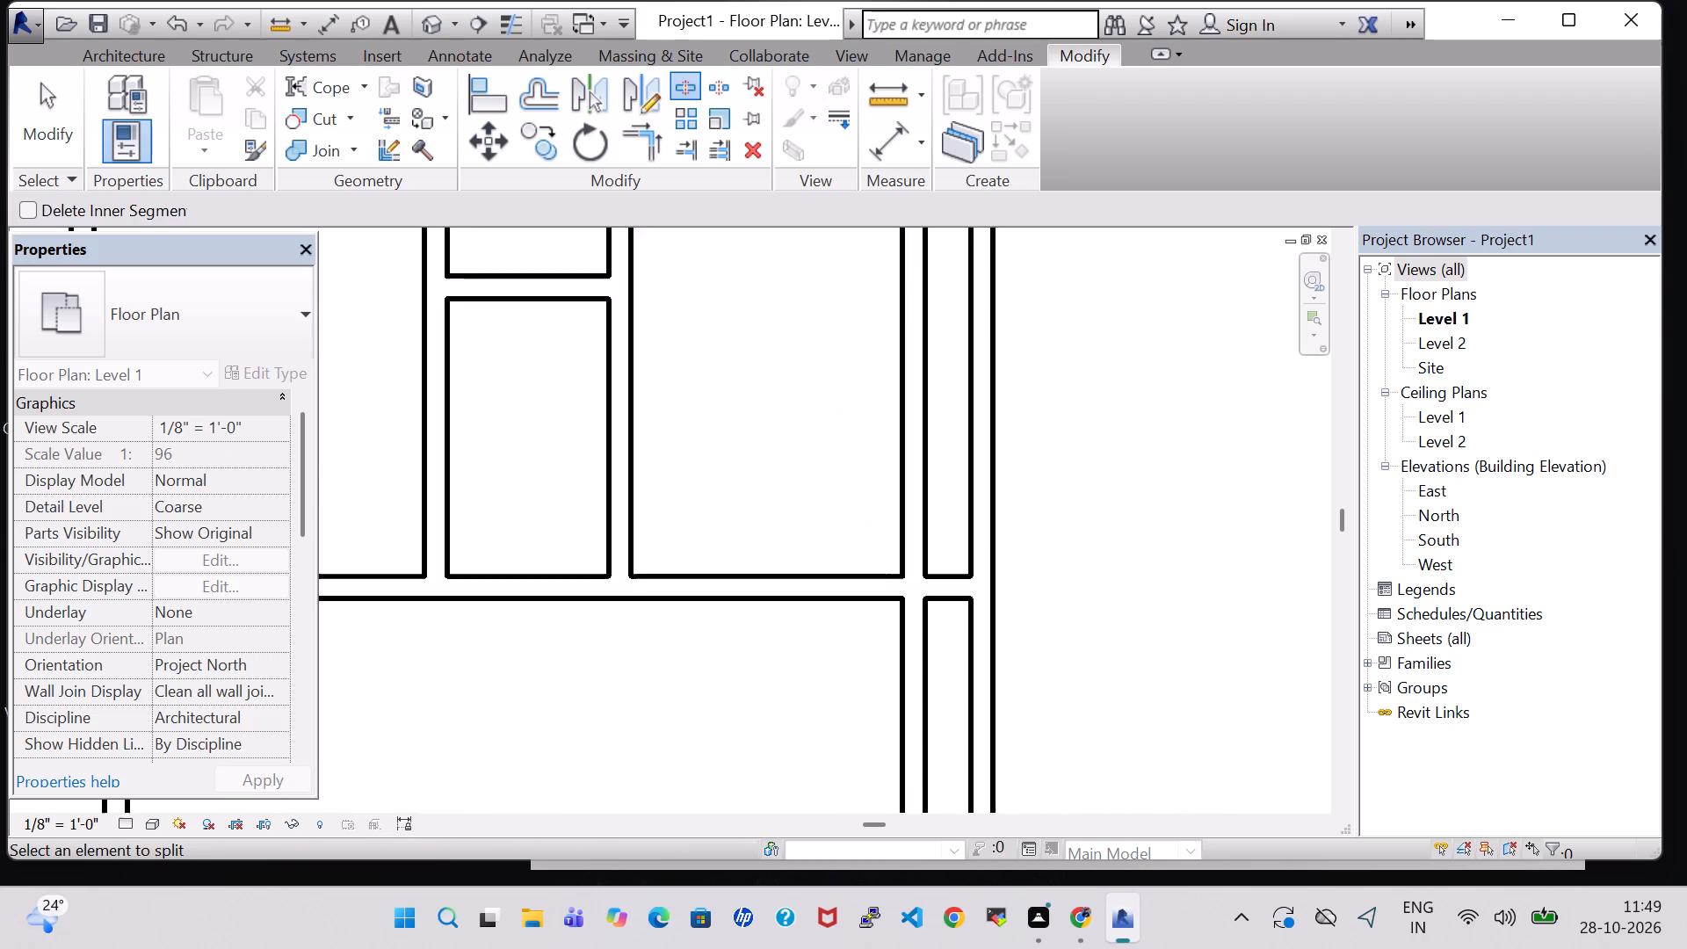
{"action": "scroll", "coordinate": [1025, 676], "scroll_direction": "up", "scroll_amount": 5}
{"action": "left_click", "coordinate": [672, 362]}
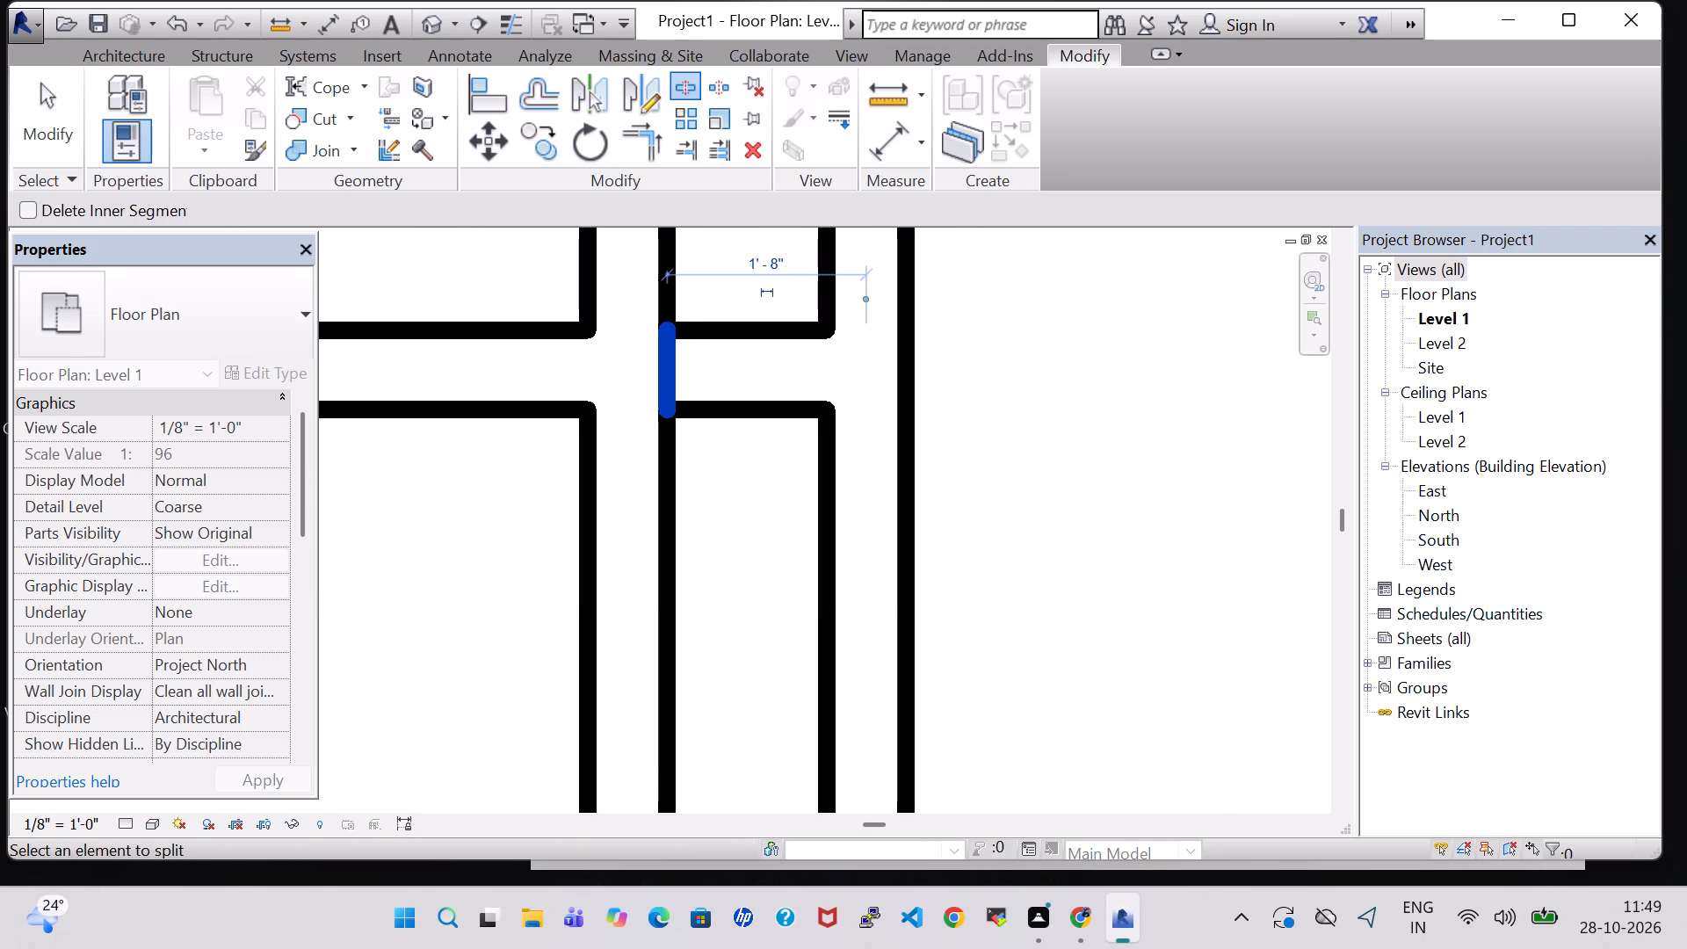
{"action": "left_click", "coordinate": [819, 364]}
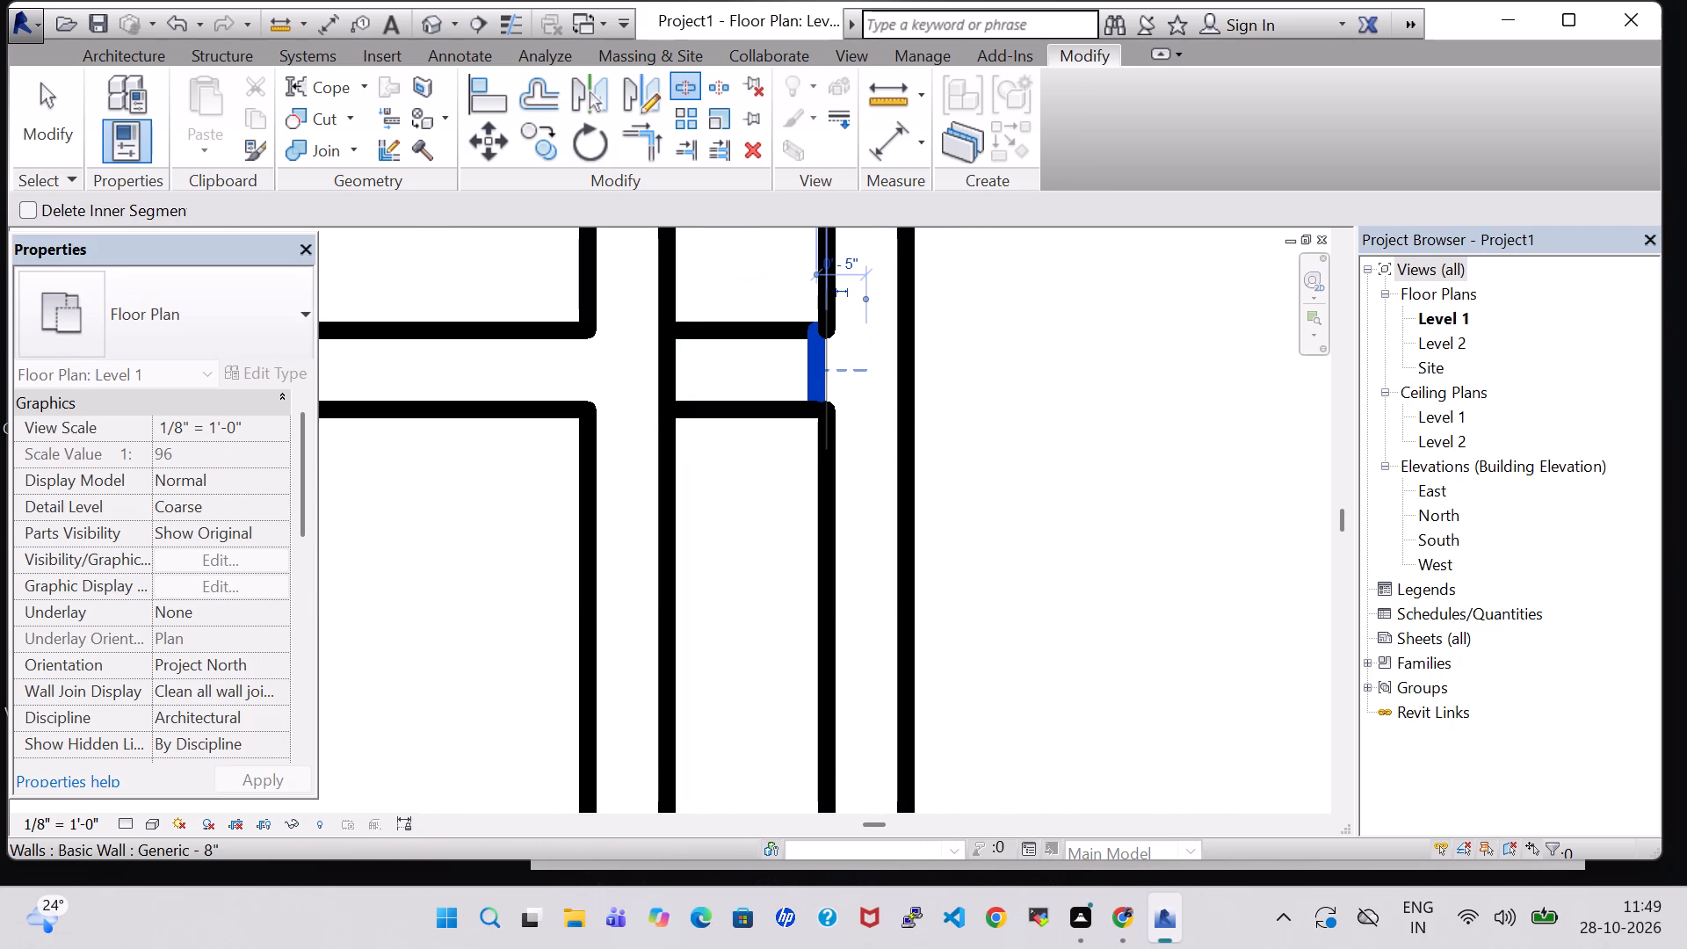
{"action": "key", "text": "Right"}
{"action": "left_click", "coordinate": [829, 366]}
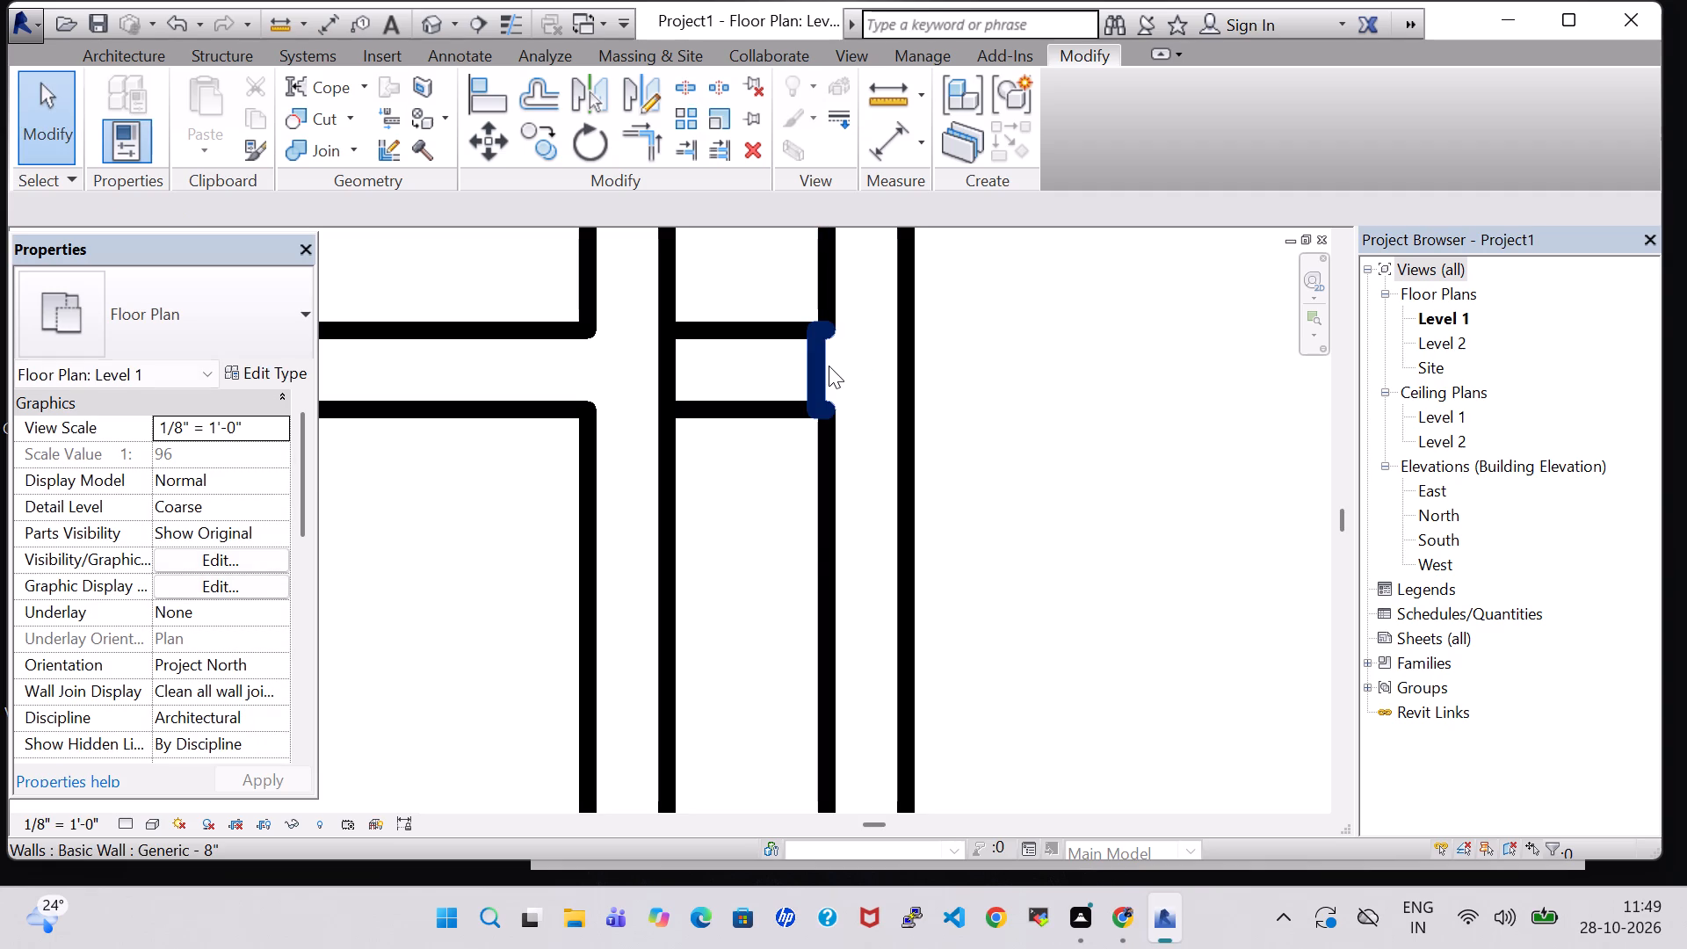
{"action": "key", "text": "Right"}
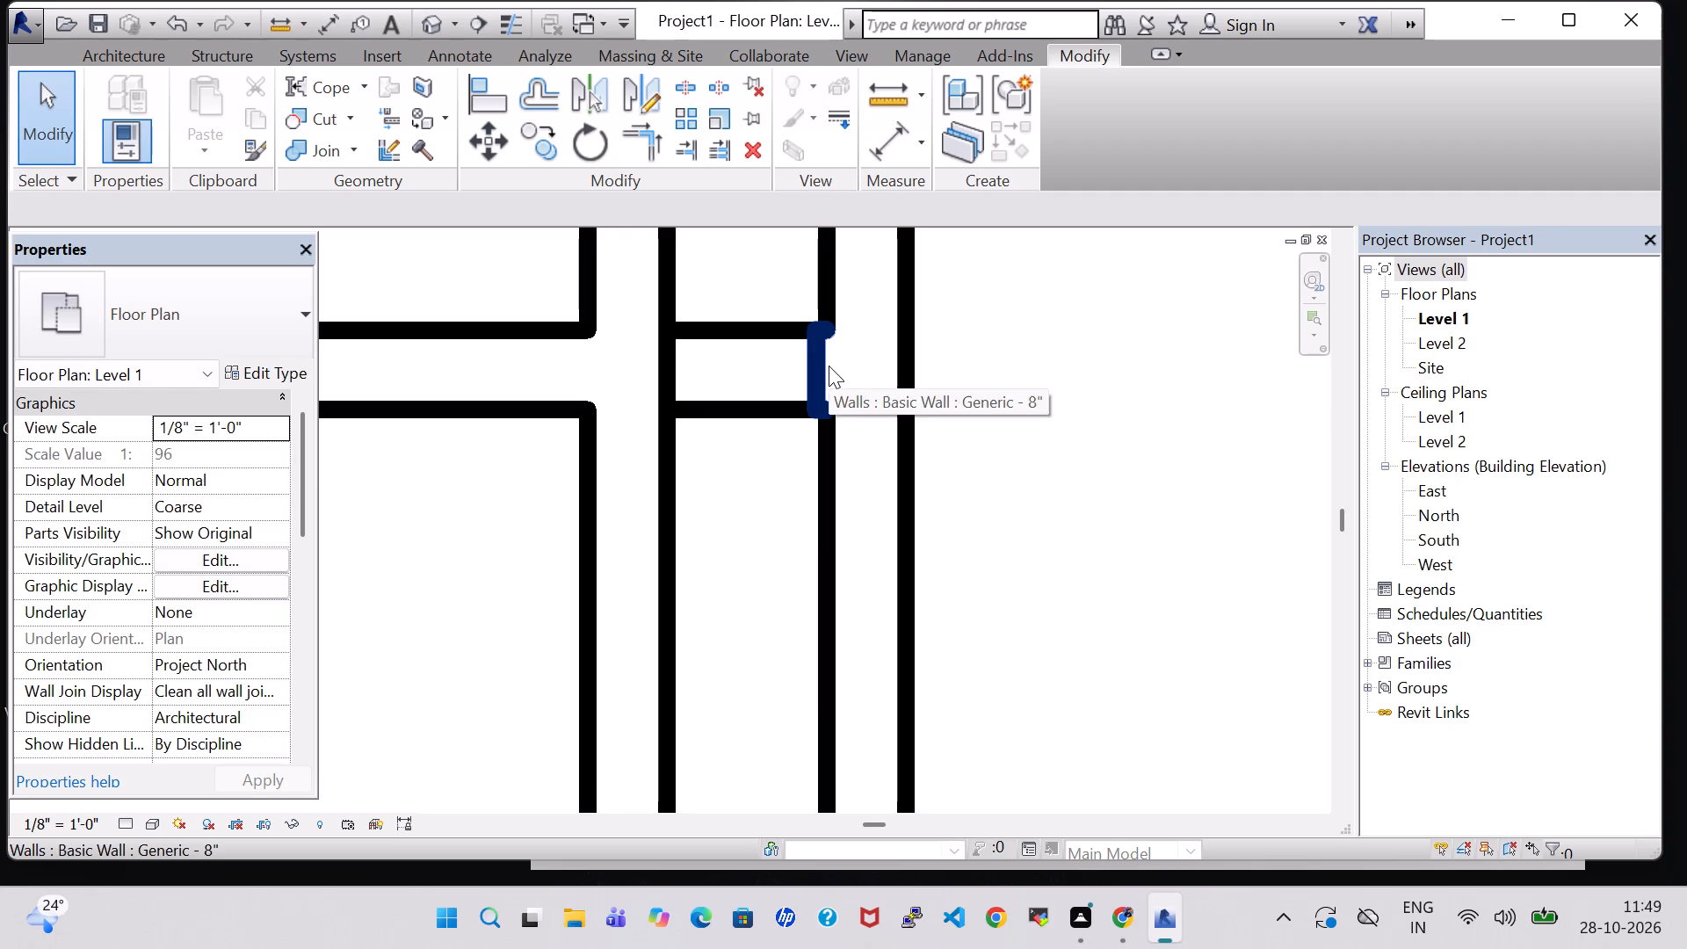
Delete the horizontal partition segment crossing the strip beside the right long wall, along with its small leftover stub.
{"action": "left_click", "coordinate": [714, 395]}
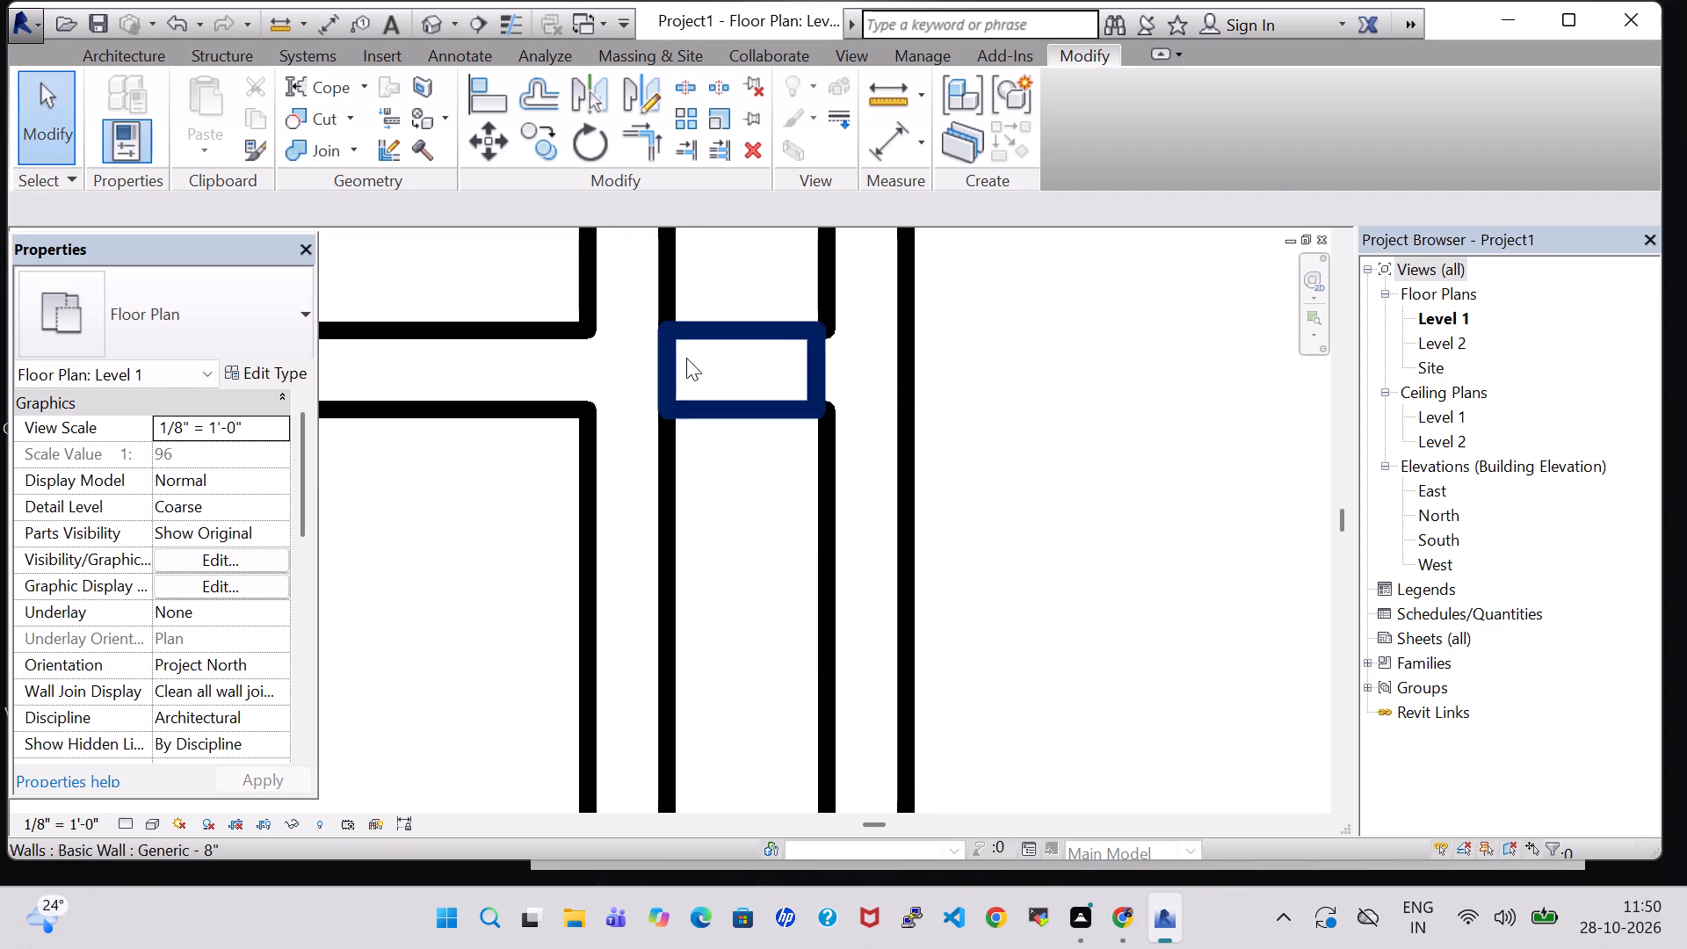
{"action": "left_click", "coordinate": [751, 338]}
{"action": "key", "text": "Delete"}
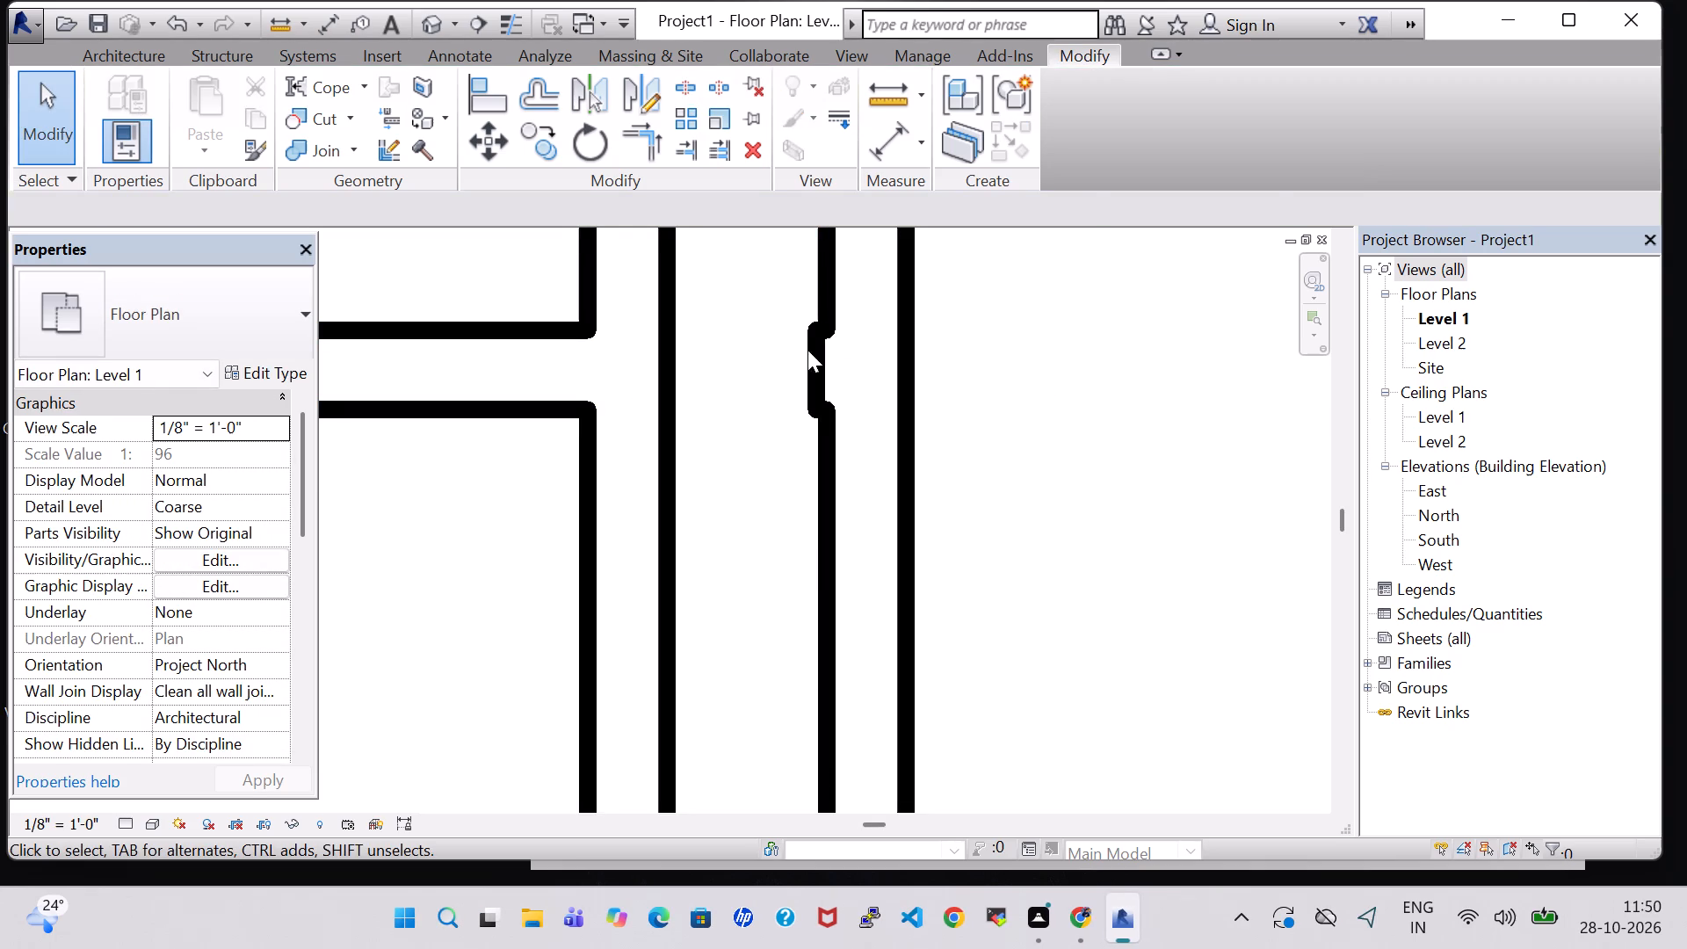
{"action": "left_click", "coordinate": [814, 356]}
{"action": "key", "text": "Delete"}
{"action": "left_click", "coordinate": [1025, 410]}
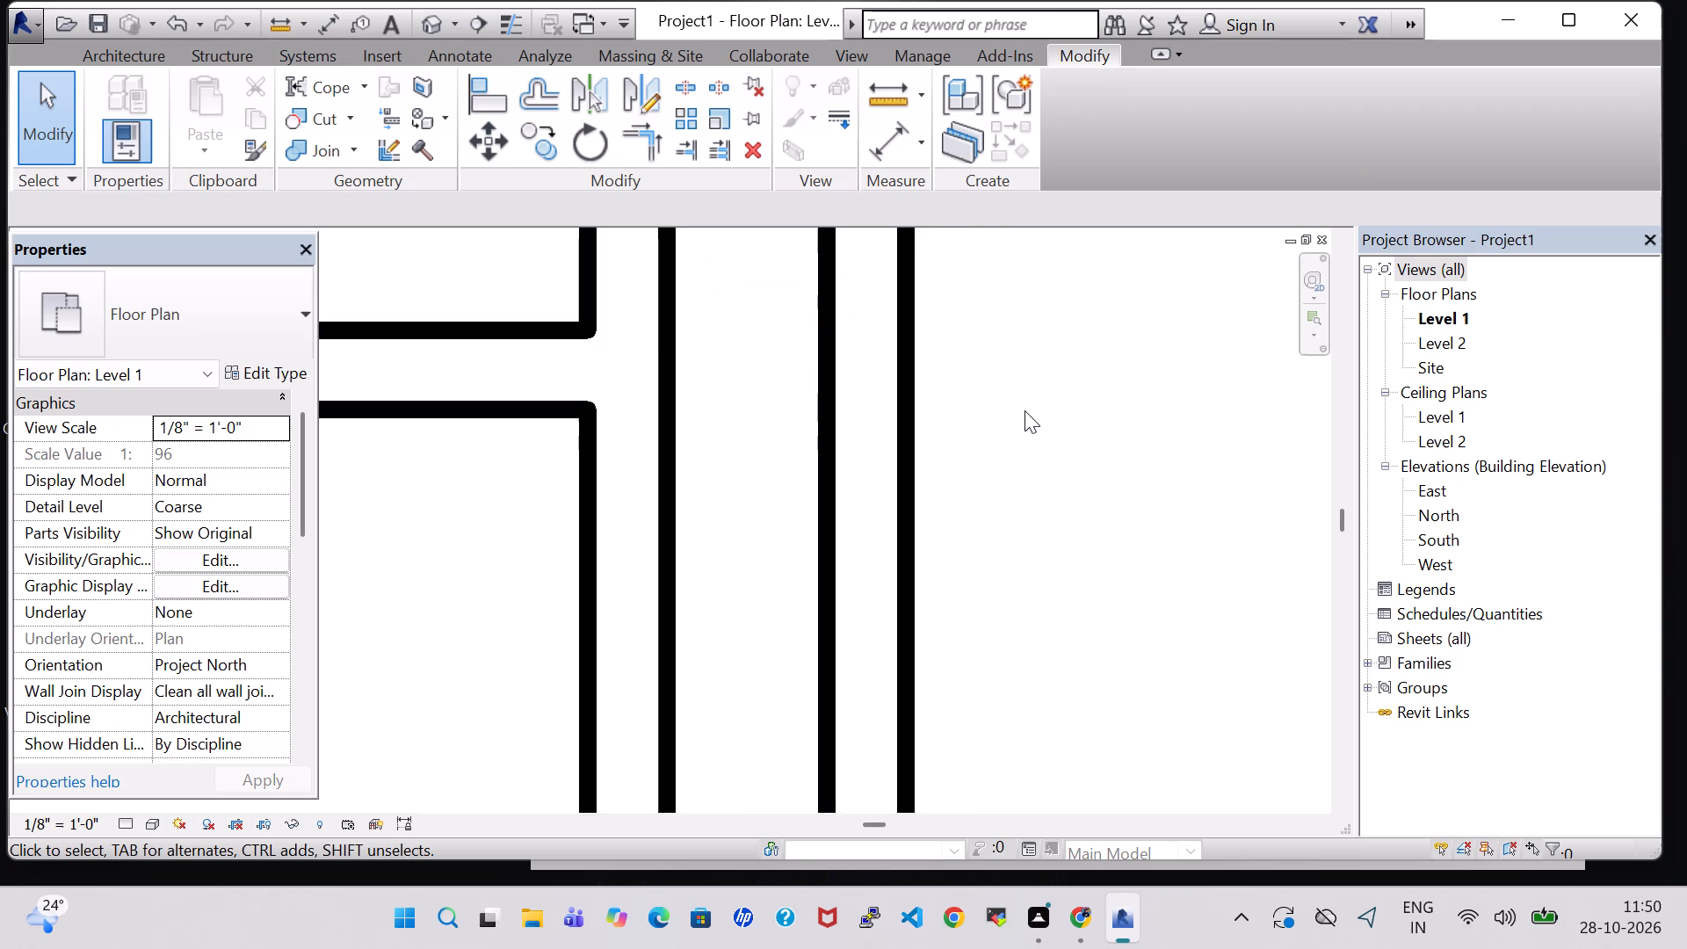
Split the lower vertical partition just below its junction with the lower horizontal wall and again at the lower outer wall.
{"action": "scroll", "coordinate": [1025, 410], "scroll_direction": "down", "scroll_amount": 10}
{"action": "middle_click_drag", "start_coordinate": [1094, 370], "coordinate": [999, 466]}
{"action": "scroll", "coordinate": [999, 466], "scroll_direction": "down", "scroll_amount": 6}
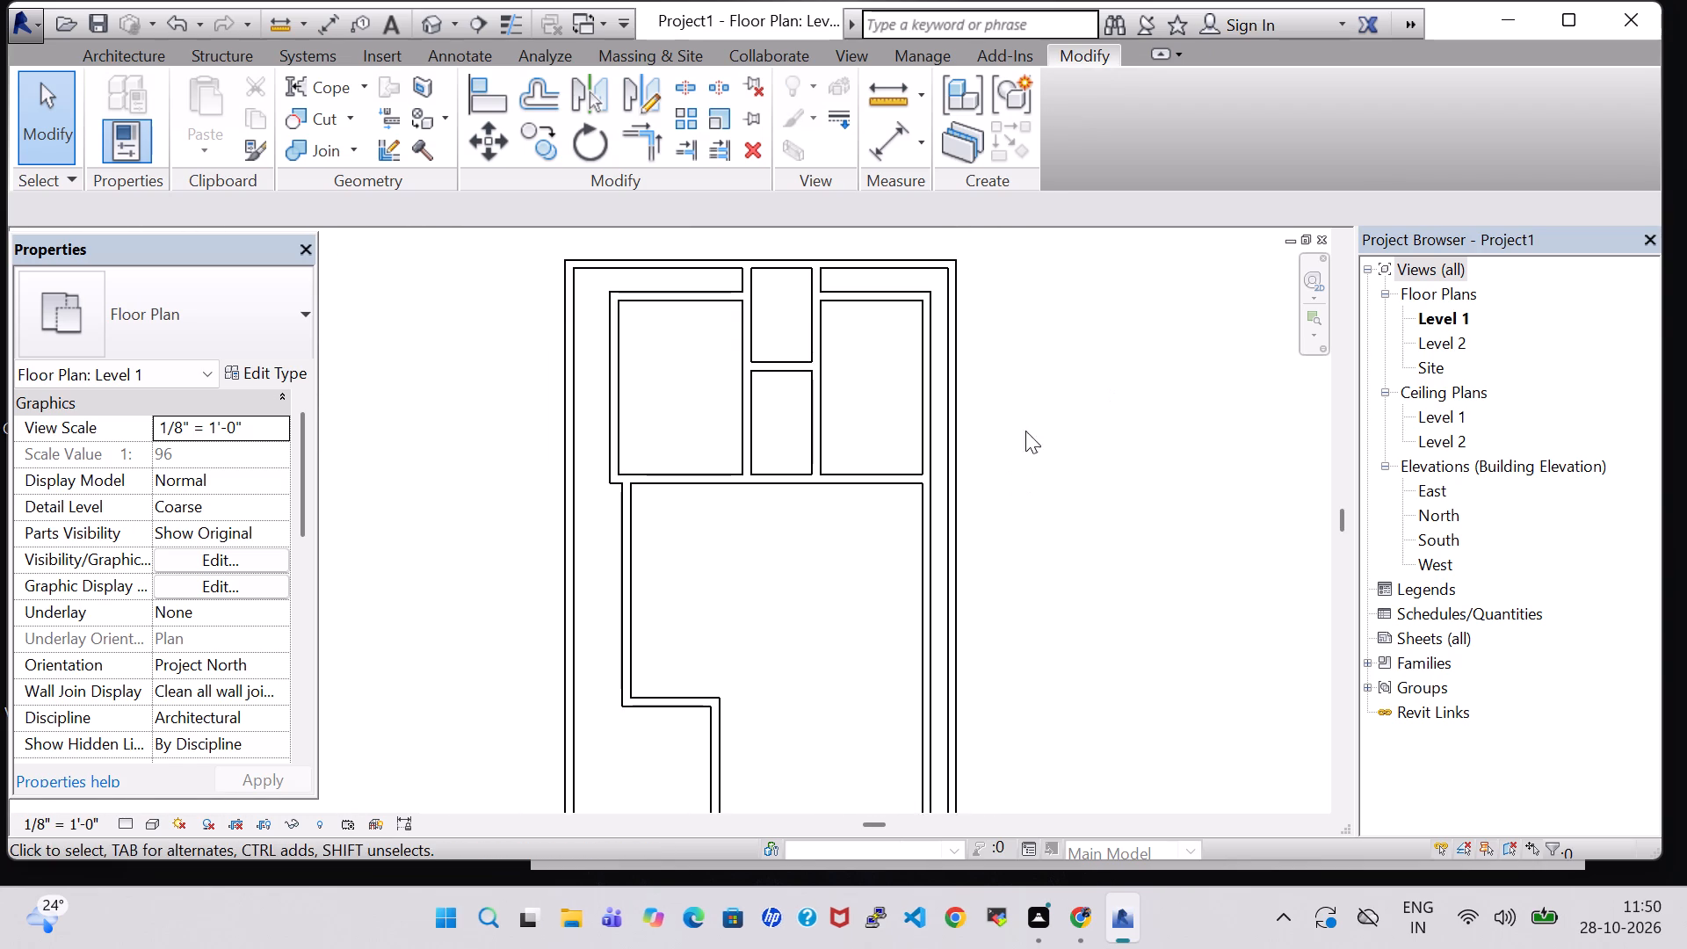
{"action": "middle_click_drag", "start_coordinate": [1043, 401], "coordinate": [1026, 401]}
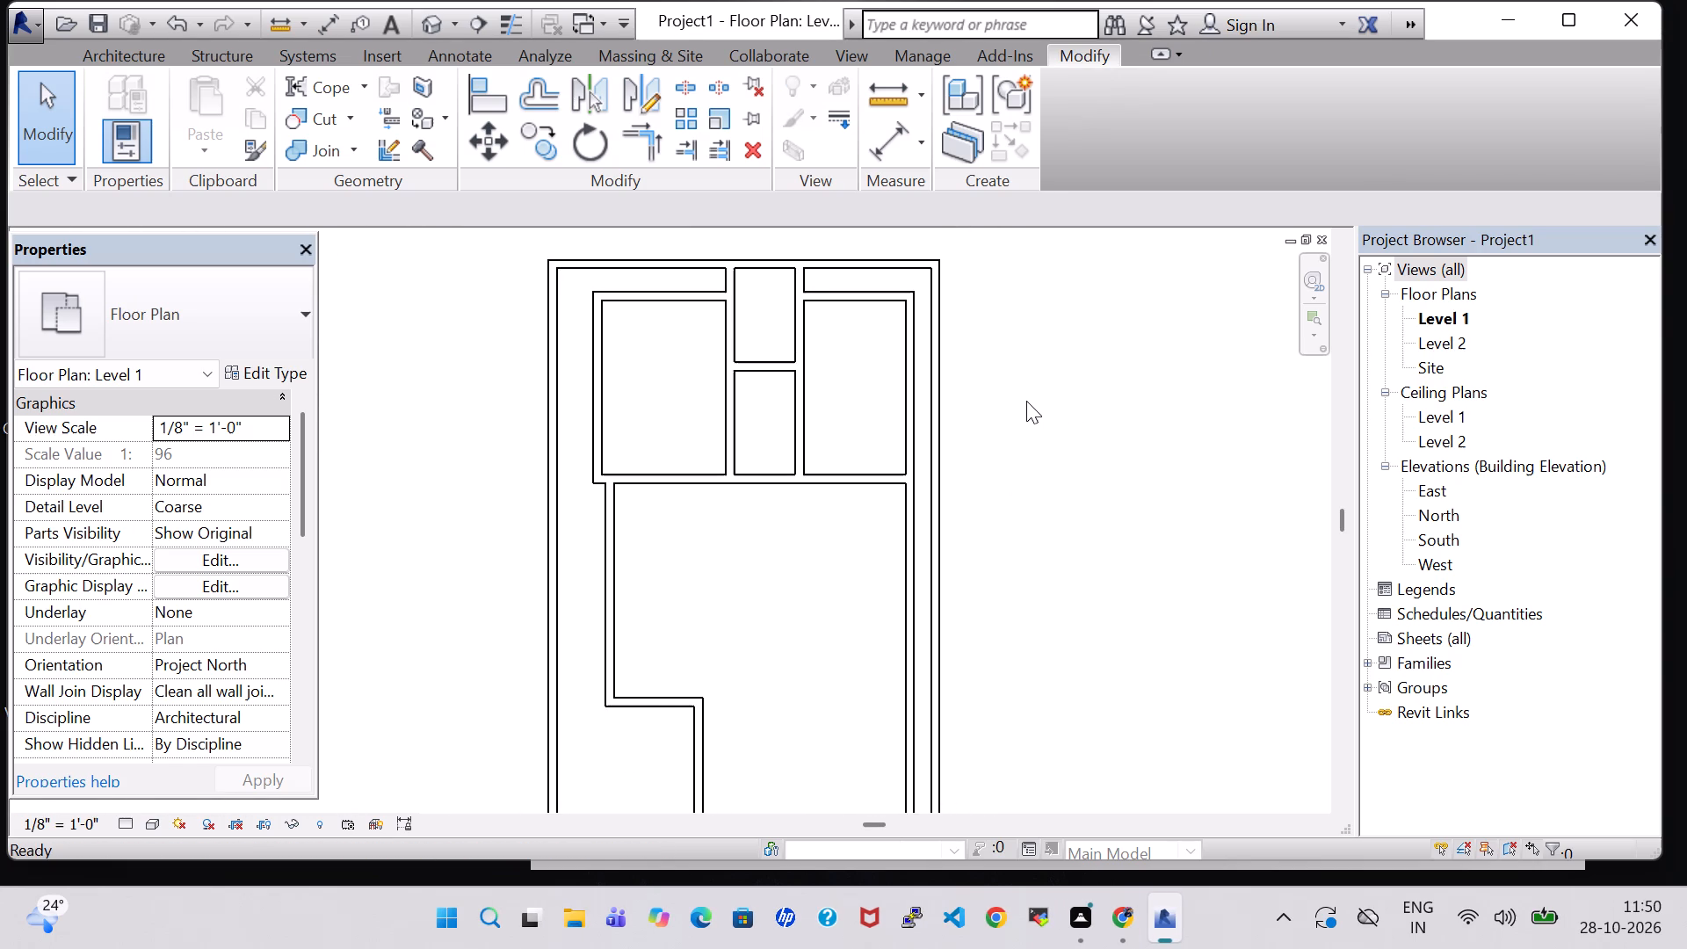
{"action": "middle_click_drag", "start_coordinate": [1025, 507], "coordinate": [972, 437]}
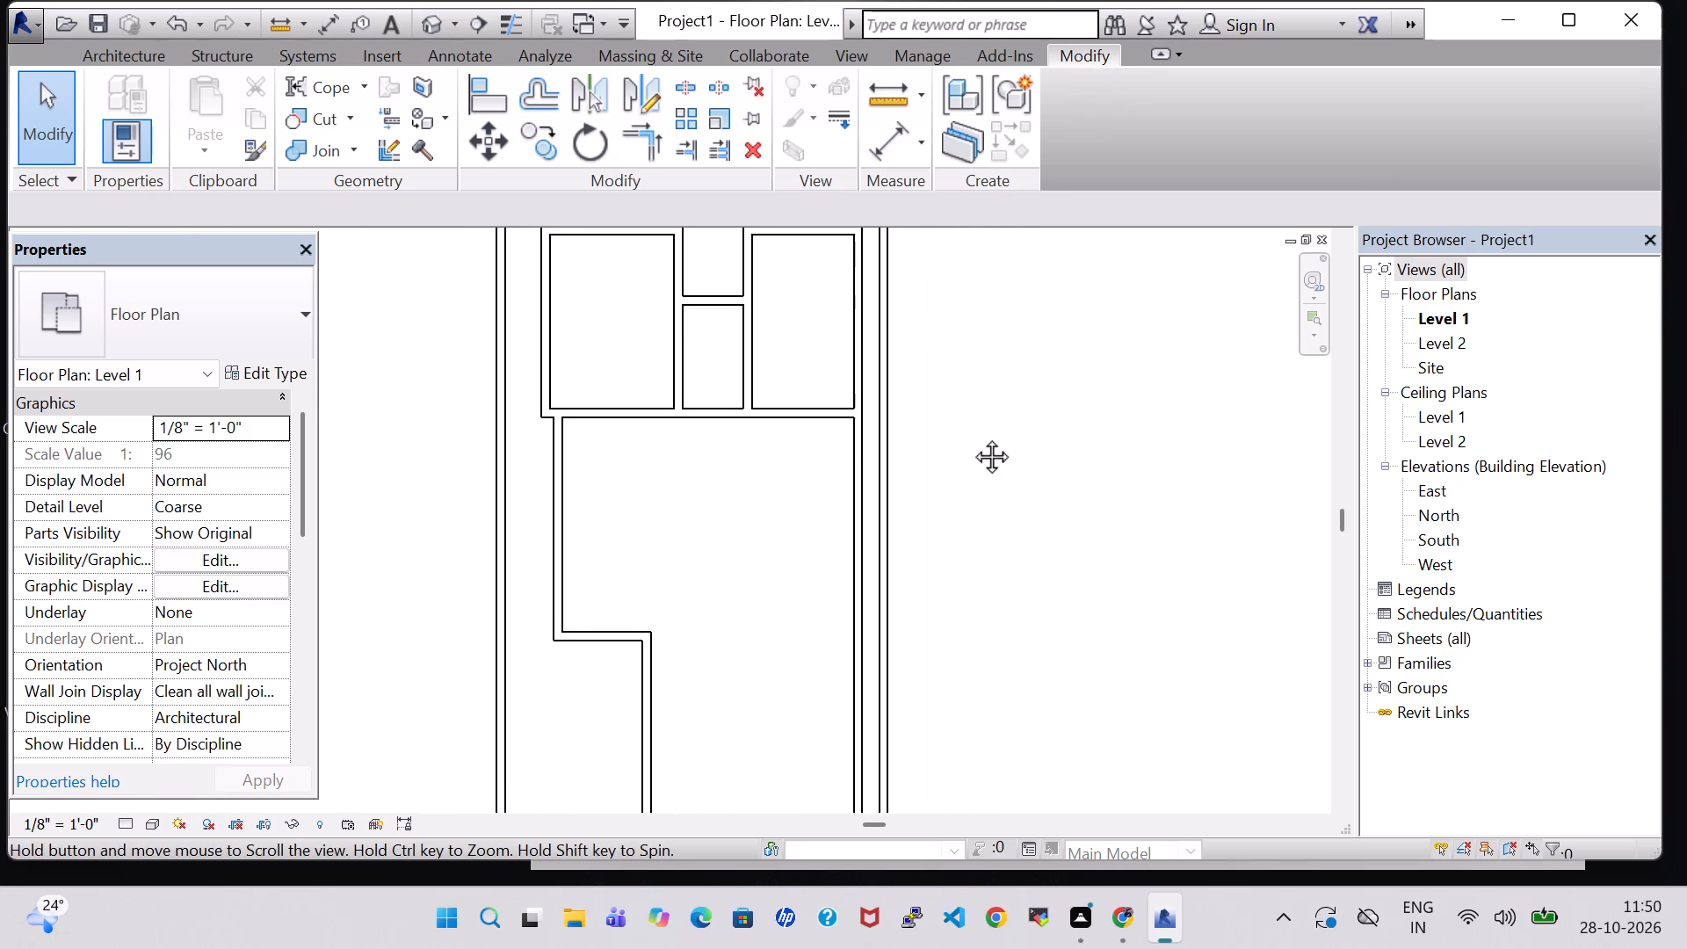
{"action": "middle_click_drag", "start_coordinate": [972, 437], "coordinate": [972, 428]}
{"action": "middle_click_drag", "start_coordinate": [970, 544], "coordinate": [941, 374]}
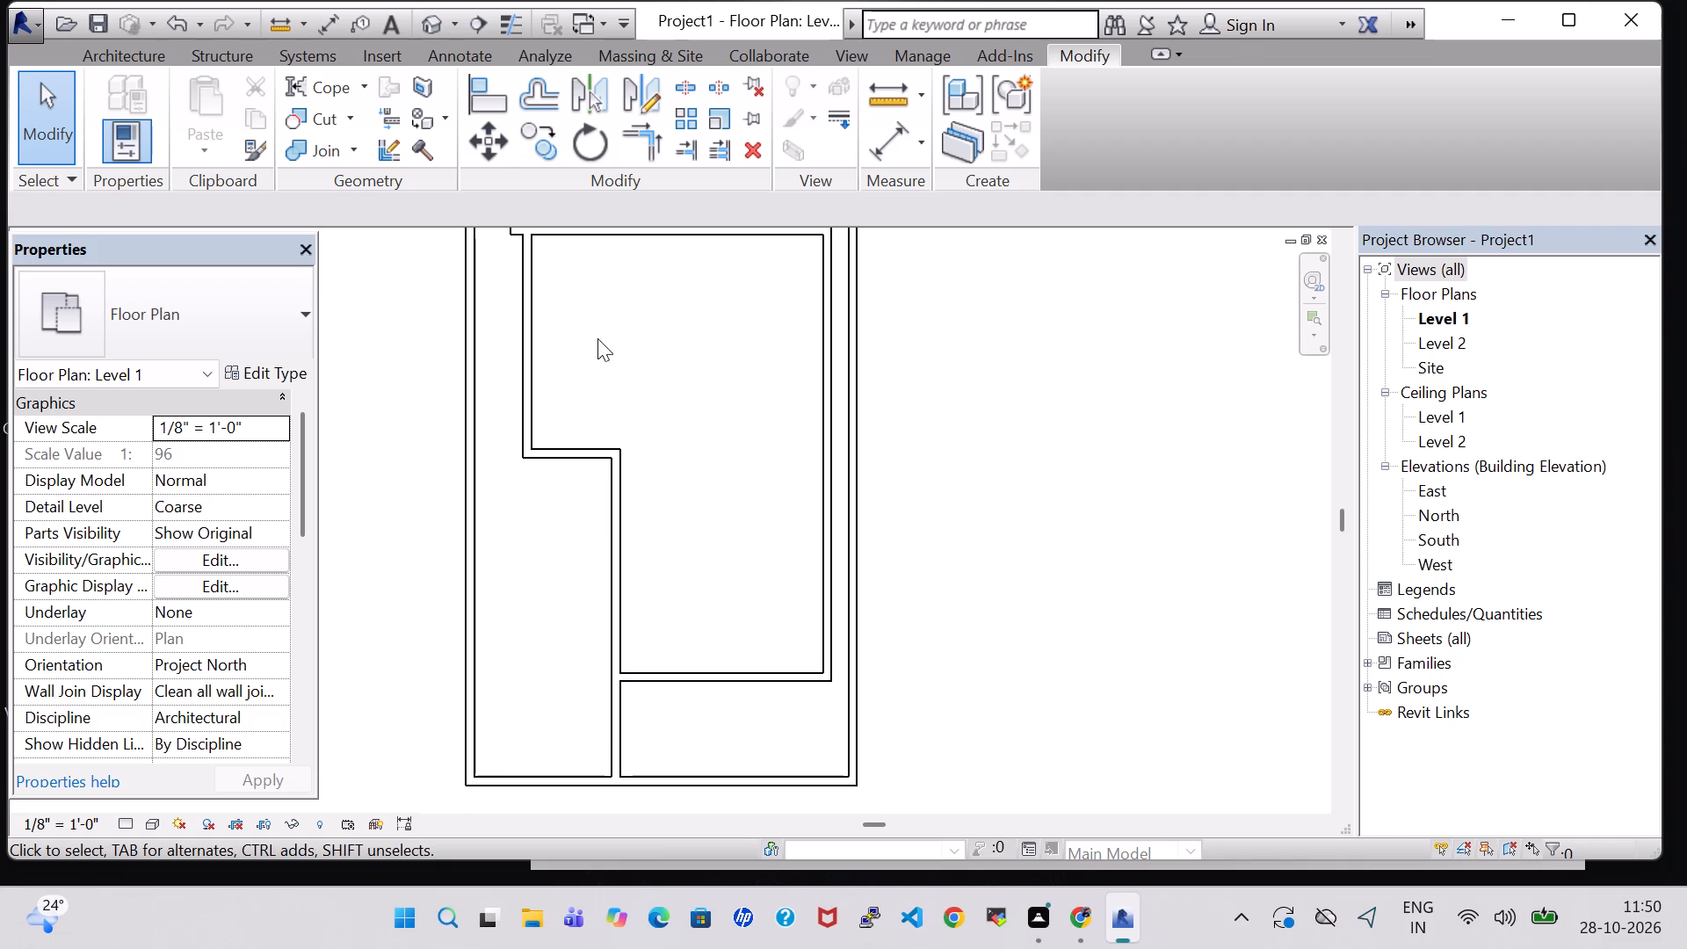
{"action": "left_click", "coordinate": [672, 83]}
{"action": "scroll", "coordinate": [648, 751], "scroll_direction": "up", "scroll_amount": 9}
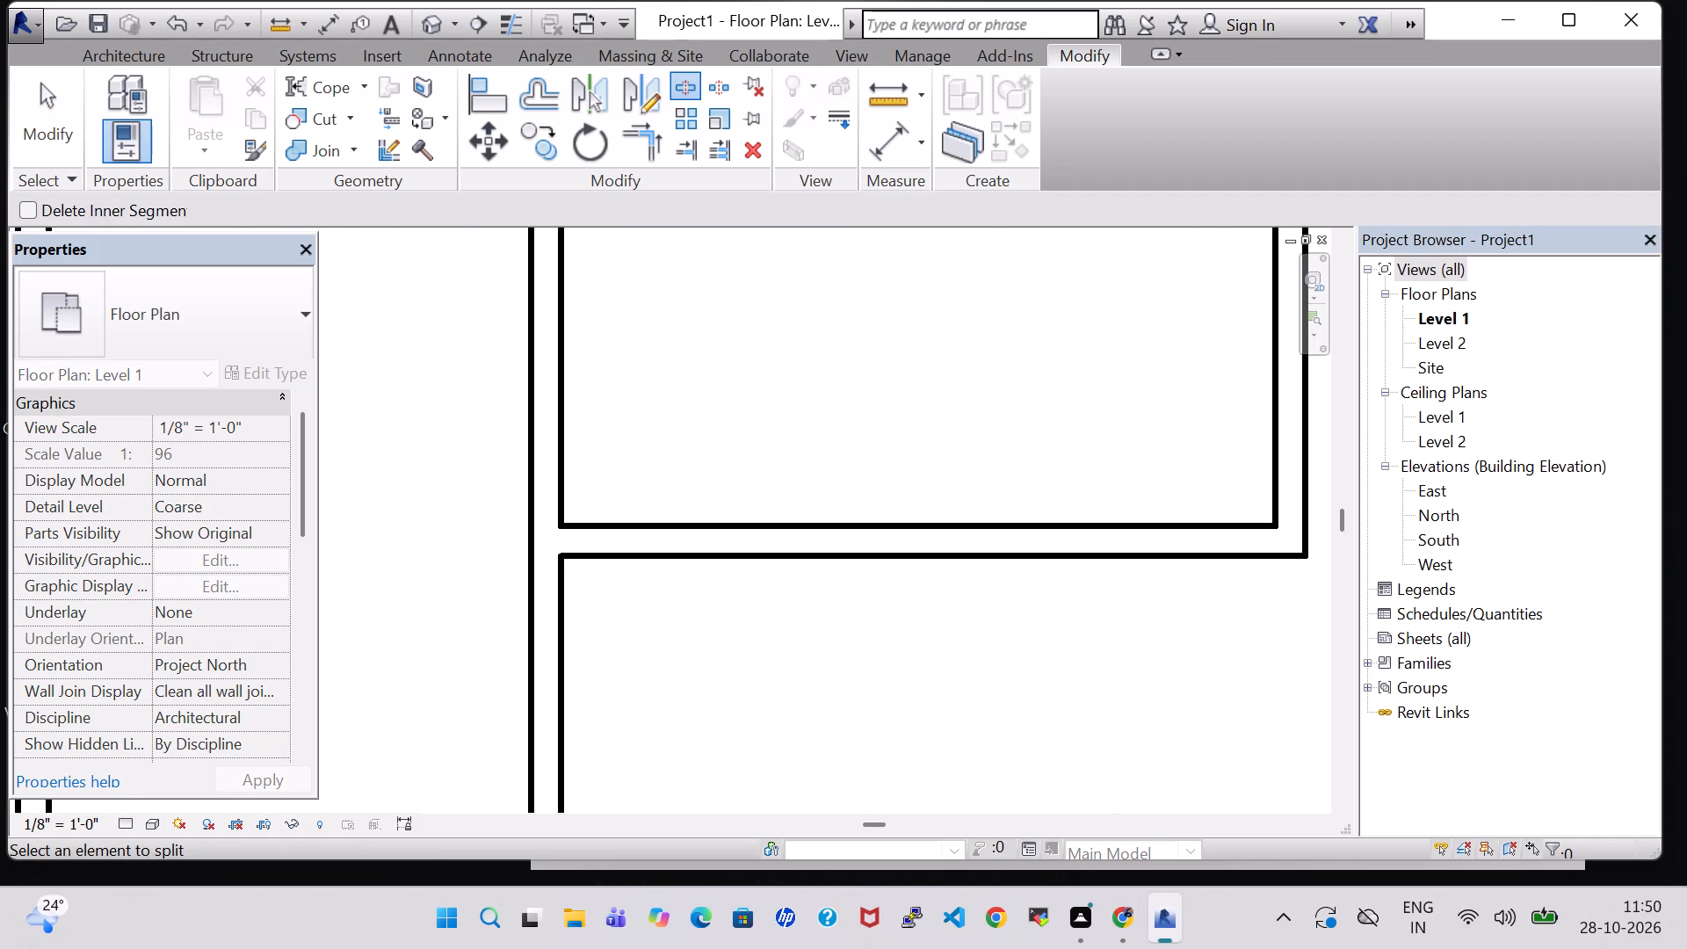
{"action": "left_click", "coordinate": [547, 559]}
{"action": "middle_click_drag", "start_coordinate": [679, 673], "coordinate": [752, 361]}
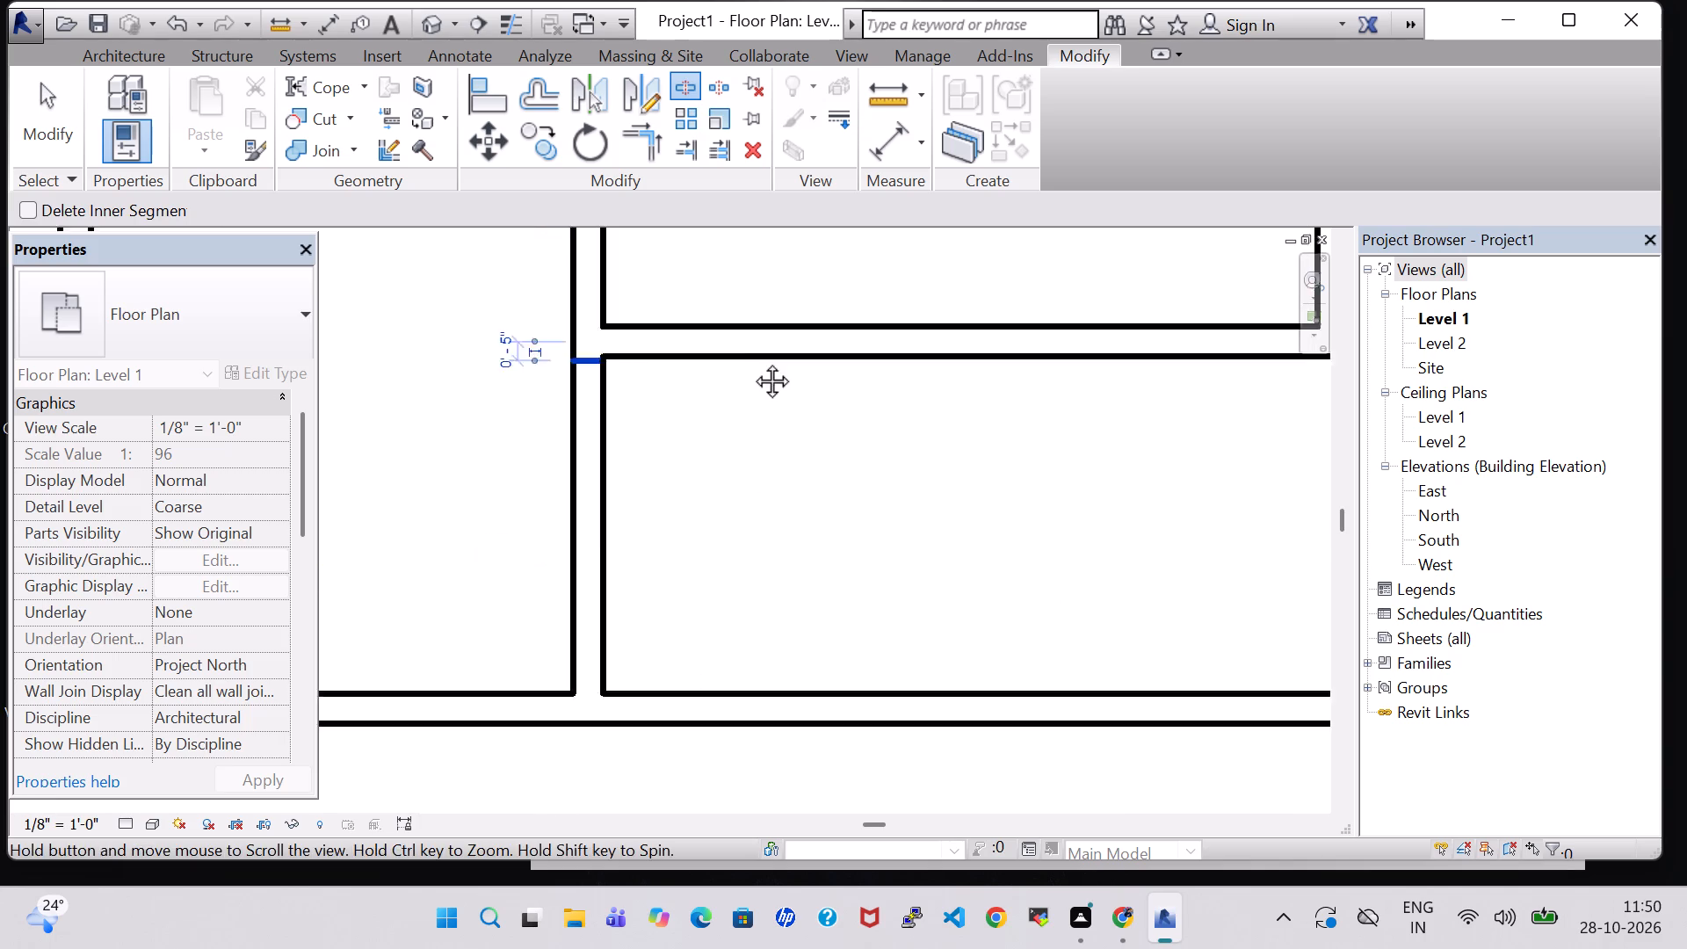
{"action": "middle_click_drag", "start_coordinate": [752, 361], "coordinate": [750, 320]}
{"action": "scroll", "coordinate": [750, 320], "scroll_direction": "up", "scroll_amount": 1}
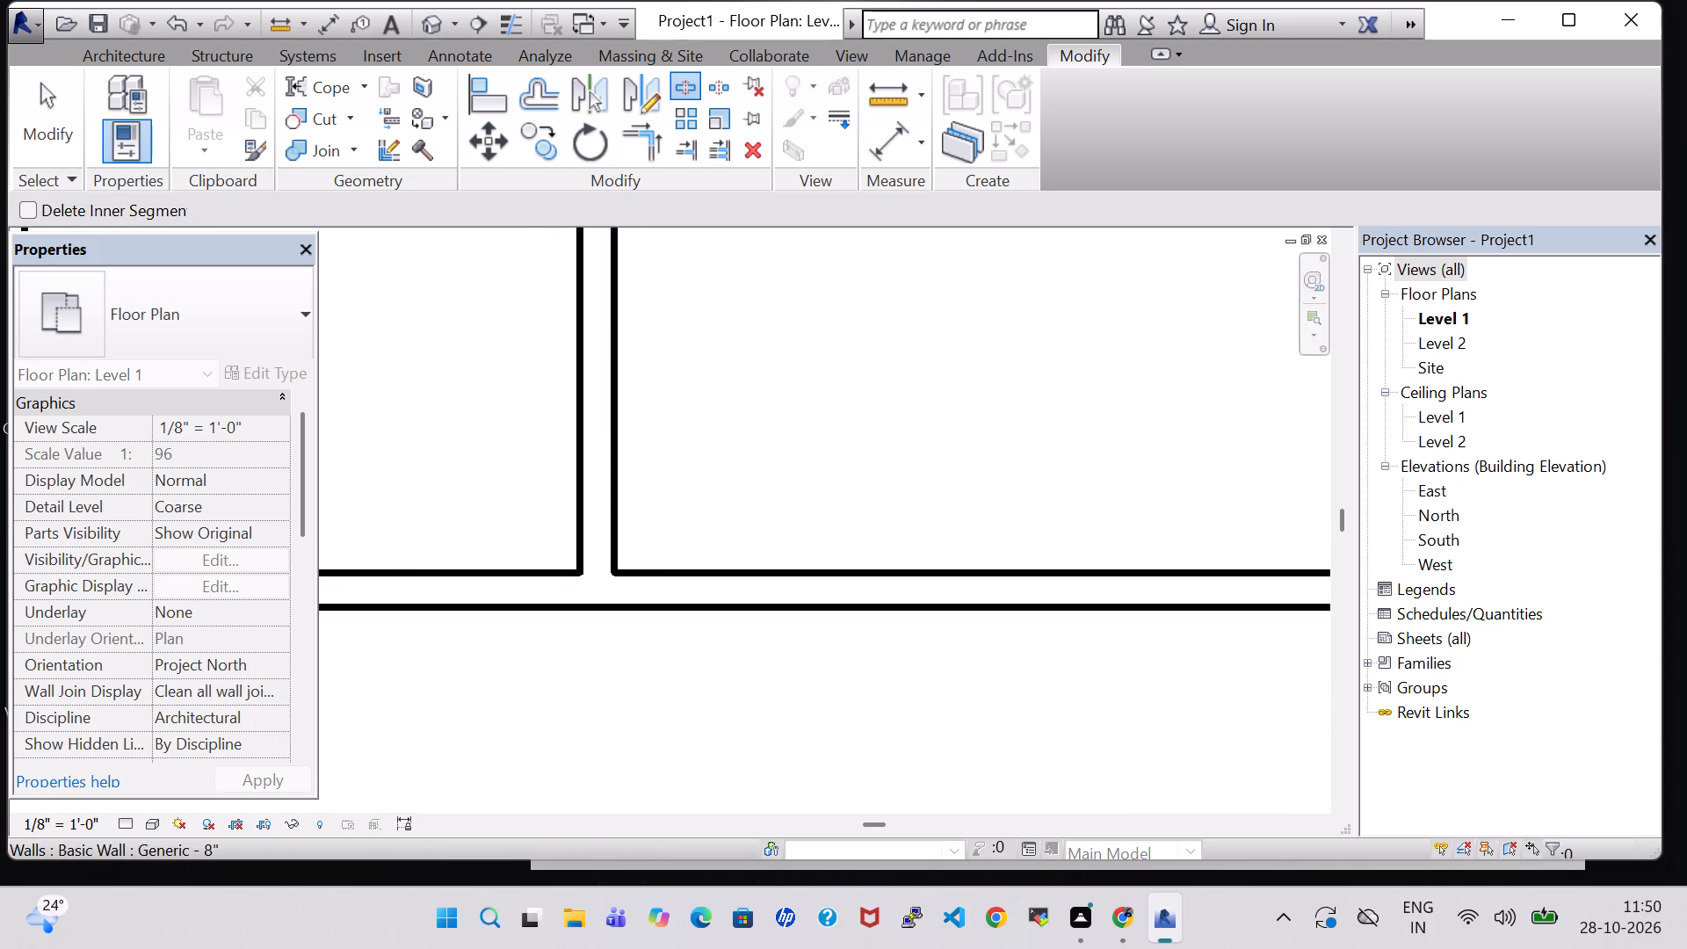
{"action": "left_click", "coordinate": [600, 567]}
{"action": "scroll", "coordinate": [728, 507], "scroll_direction": "down", "scroll_amount": 4}
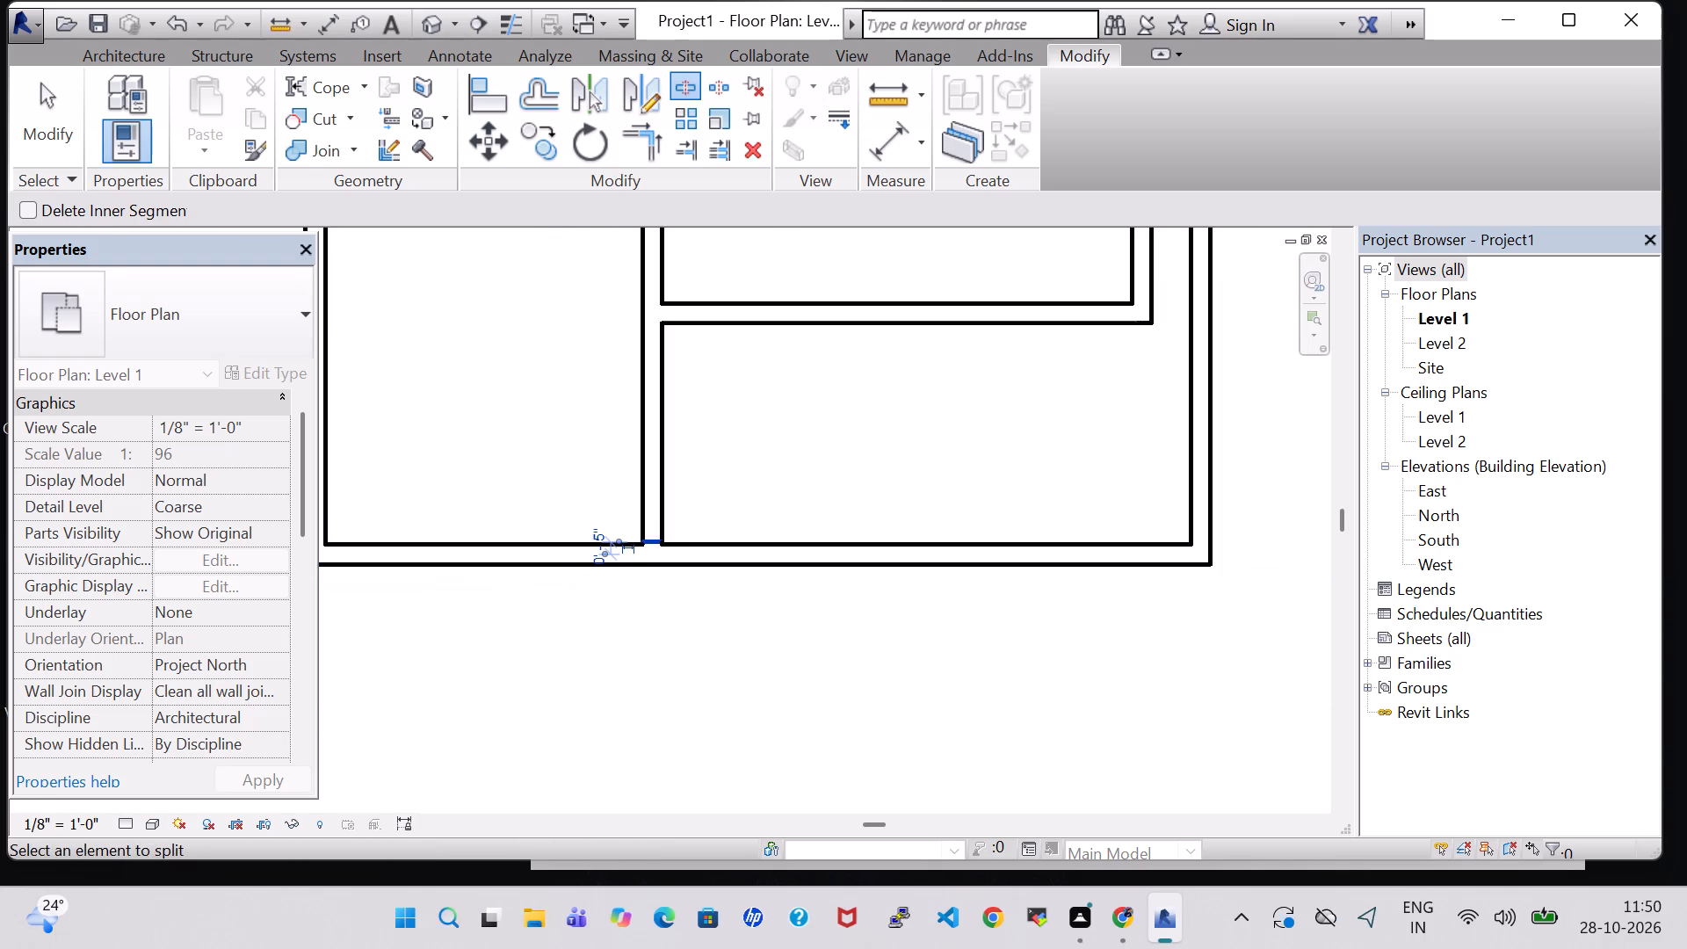
{"action": "key", "text": "Escape"}
{"action": "key", "text": "Escape"}
Delete the split-off vertical partition segment above the lower outer wall, along with its small leftover stub.
{"action": "left_click", "coordinate": [658, 432]}
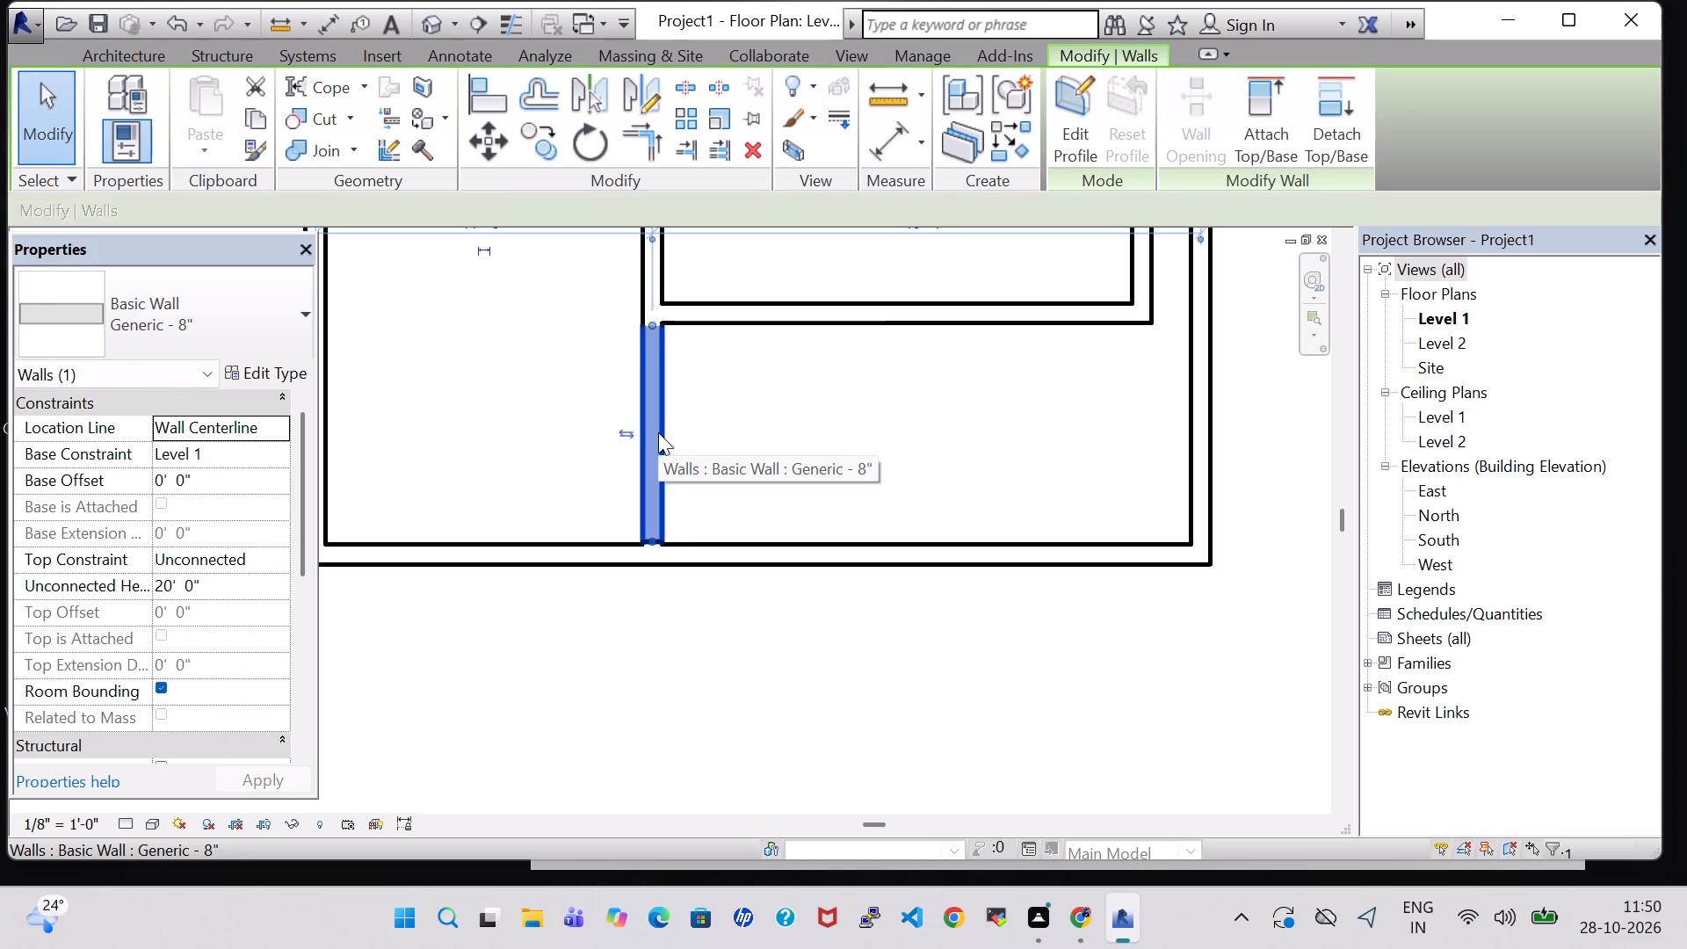
{"action": "key", "text": "Delete"}
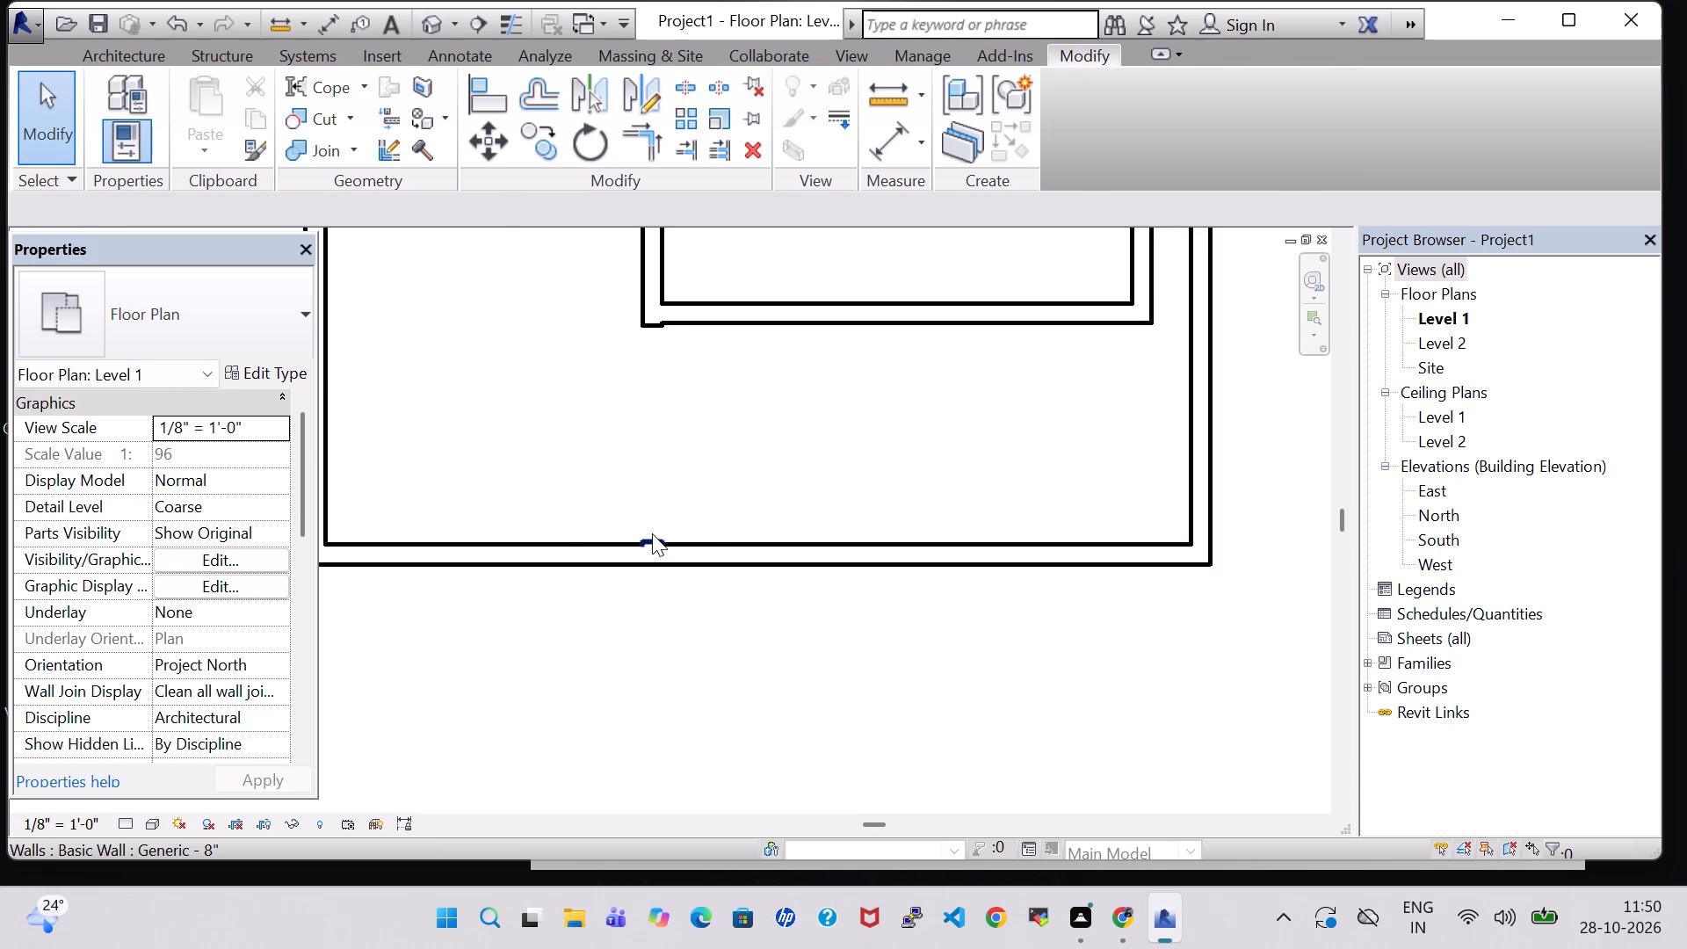
{"action": "left_click", "coordinate": [652, 533]}
{"action": "key", "text": "Delete"}
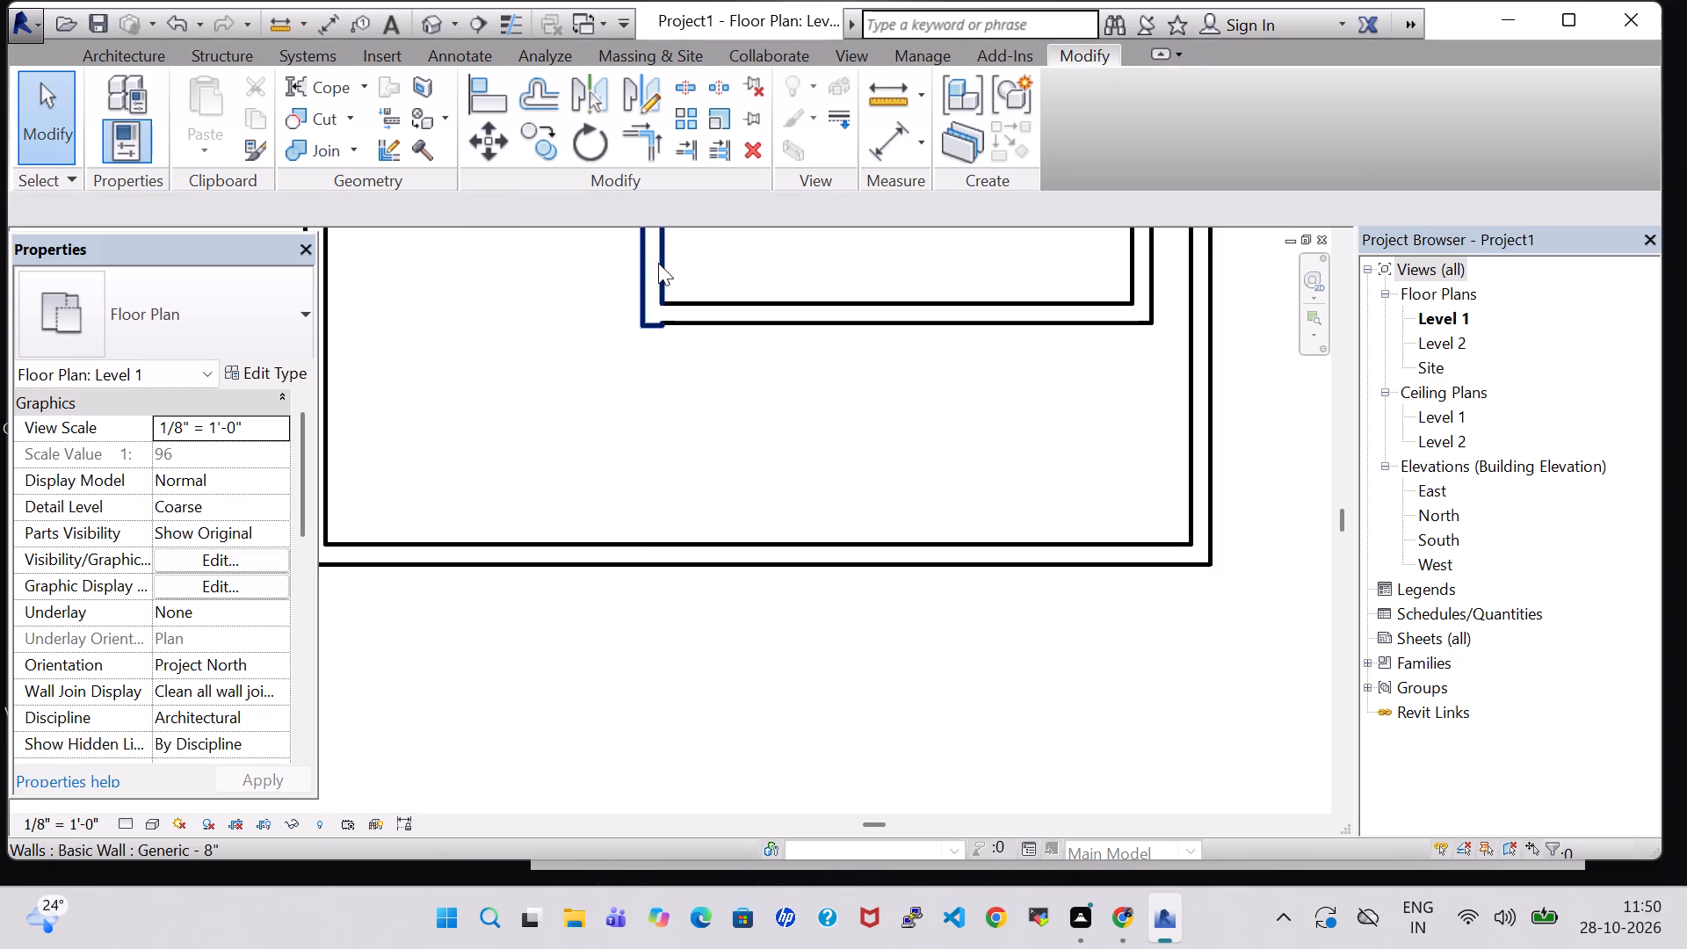
Nudge the remaining lower vertical partition upward to align its lower end with the adjoining horizontal wall's face.
{"action": "left_click", "coordinate": [656, 320]}
{"action": "key", "text": "Up"}
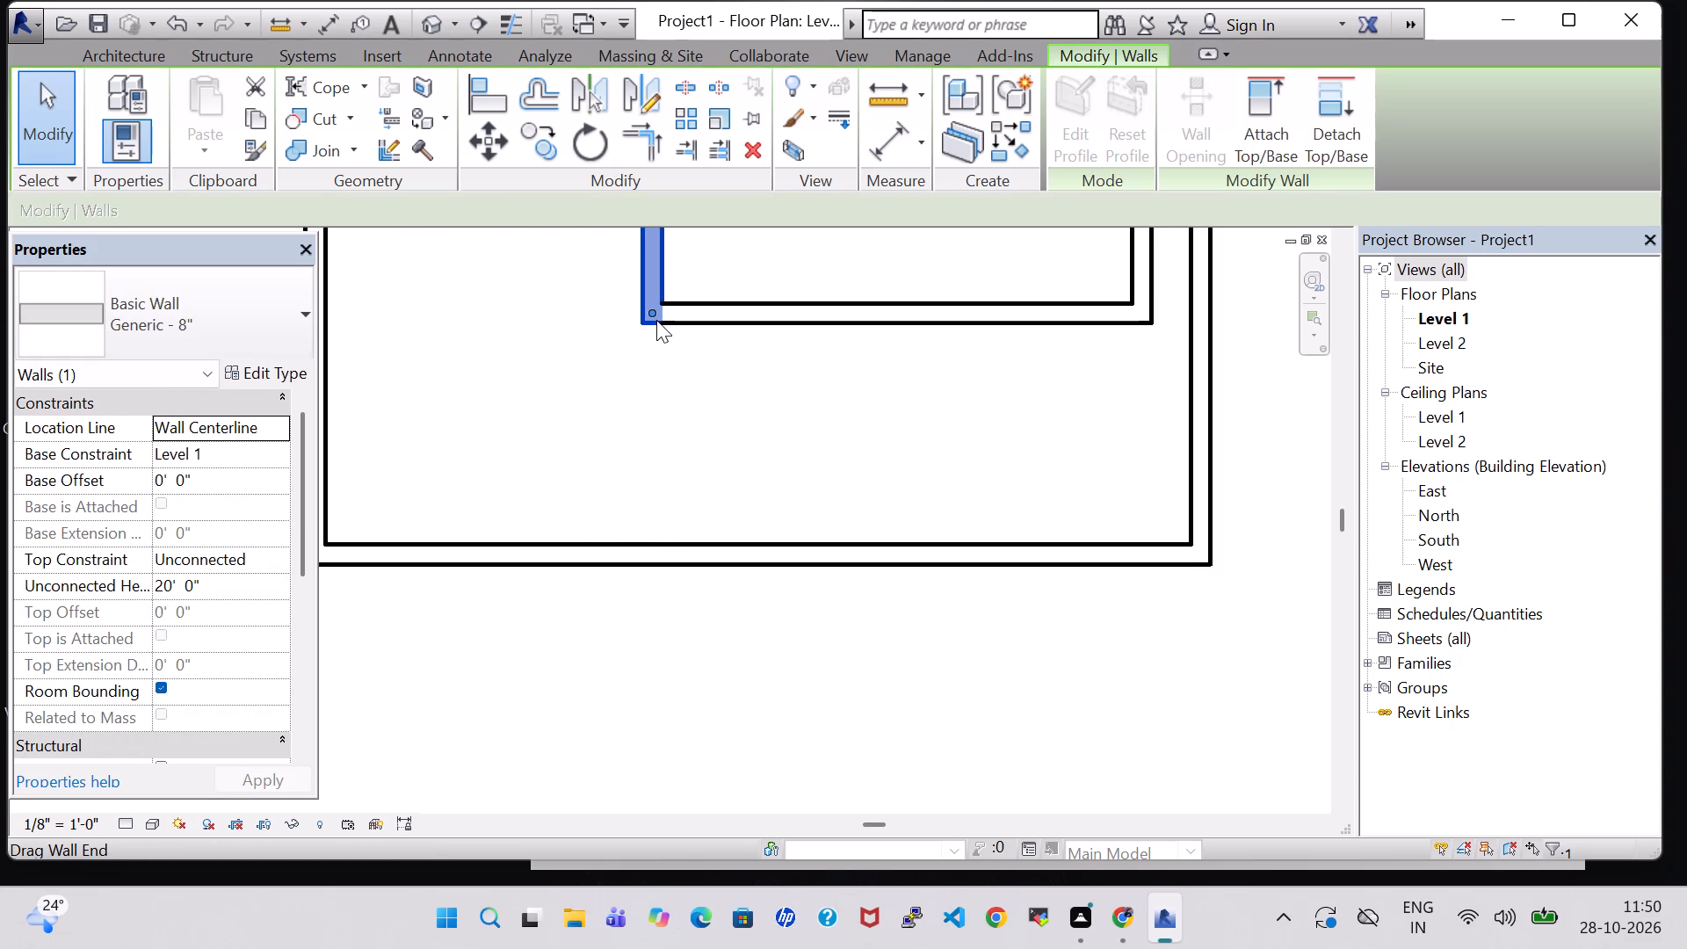
{"action": "left_click", "coordinate": [460, 393]}
Draw a vertical room separation line from the lower partition's bottom-left outer corner down to the inner face of the lower outer wall.
{"action": "scroll", "coordinate": [460, 393], "scroll_direction": "down", "scroll_amount": 4}
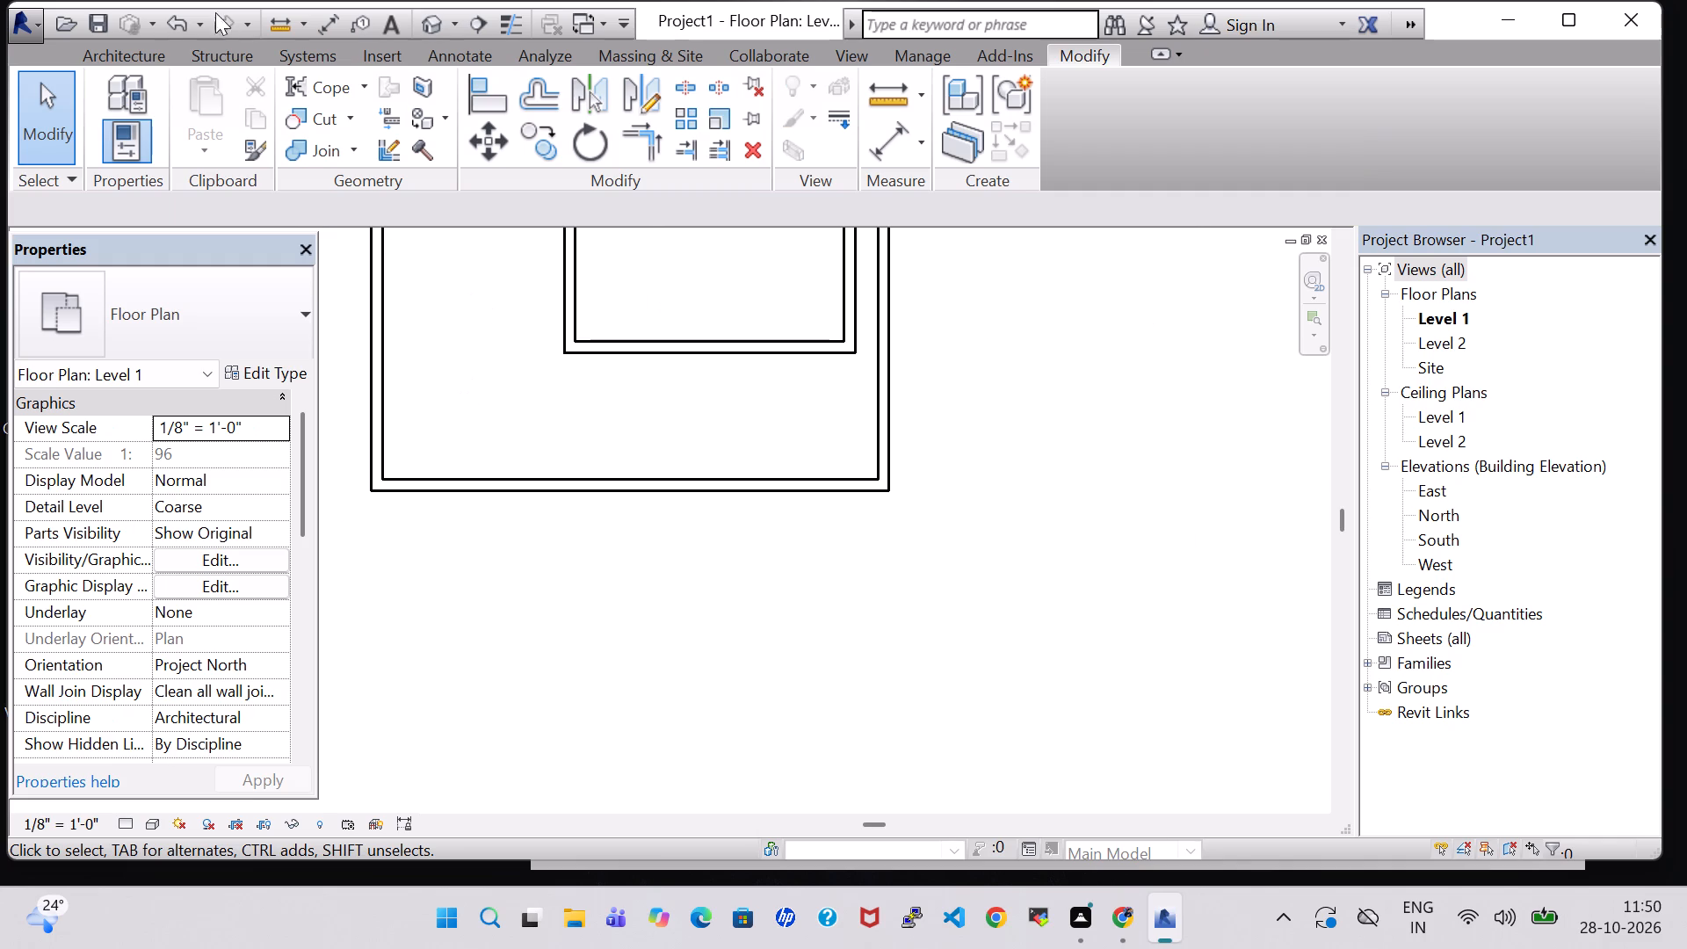
{"action": "left_click", "coordinate": [114, 65]}
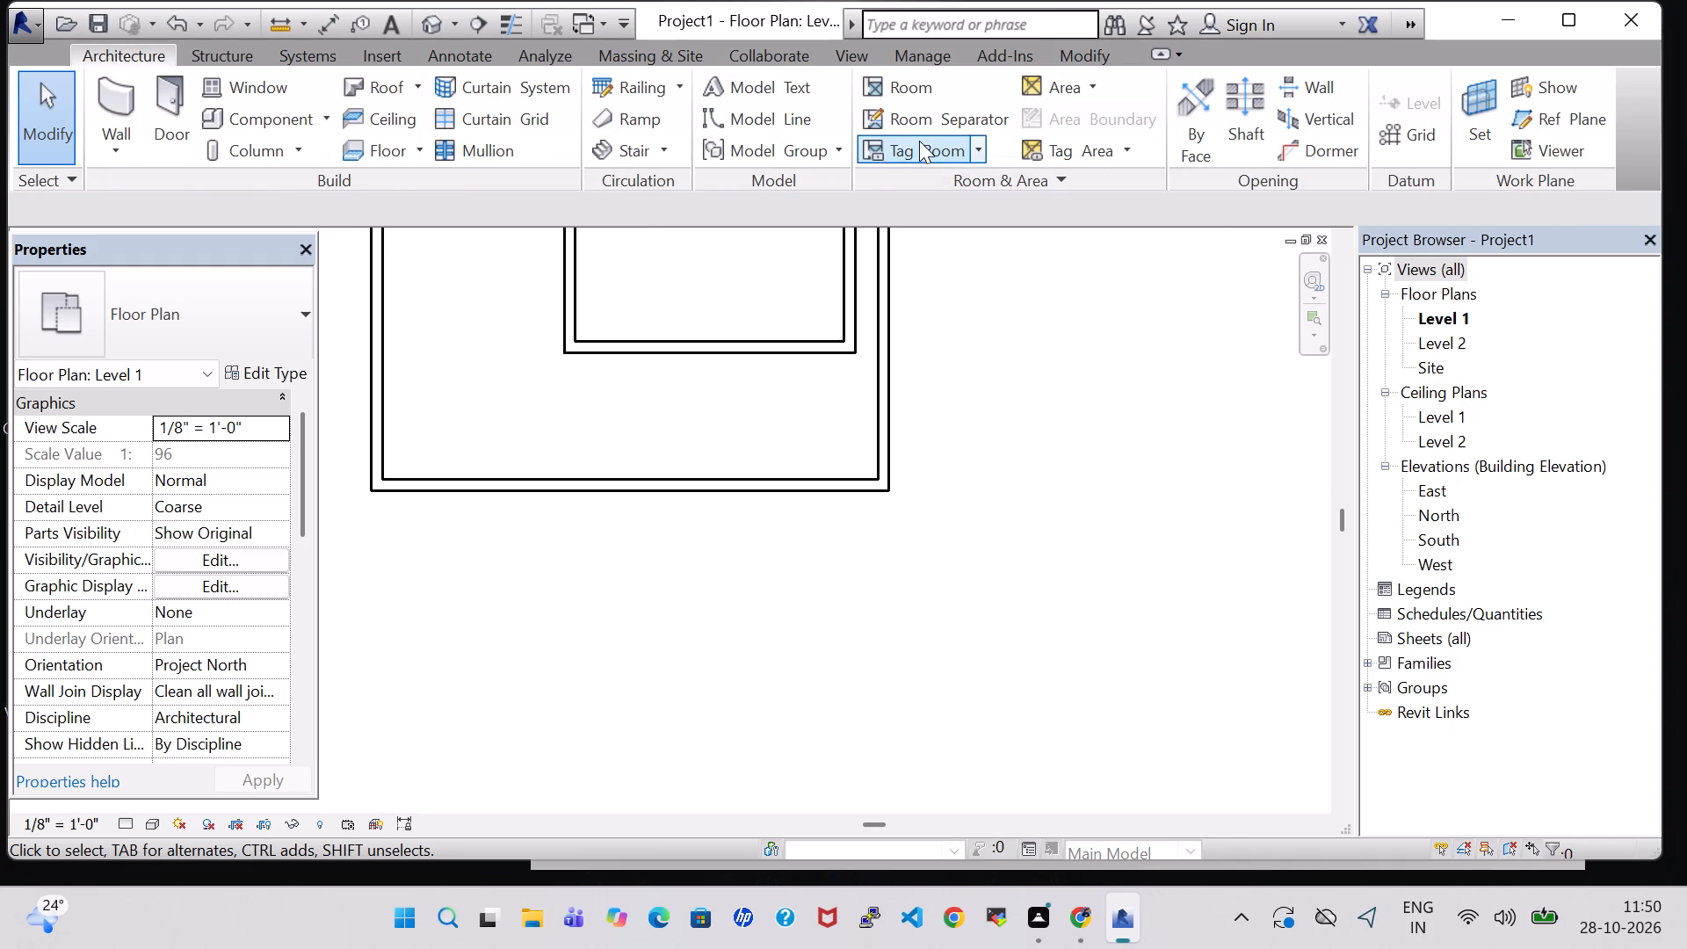
{"action": "left_click", "coordinate": [915, 126]}
{"action": "scroll", "coordinate": [593, 374], "scroll_direction": "up", "scroll_amount": 3}
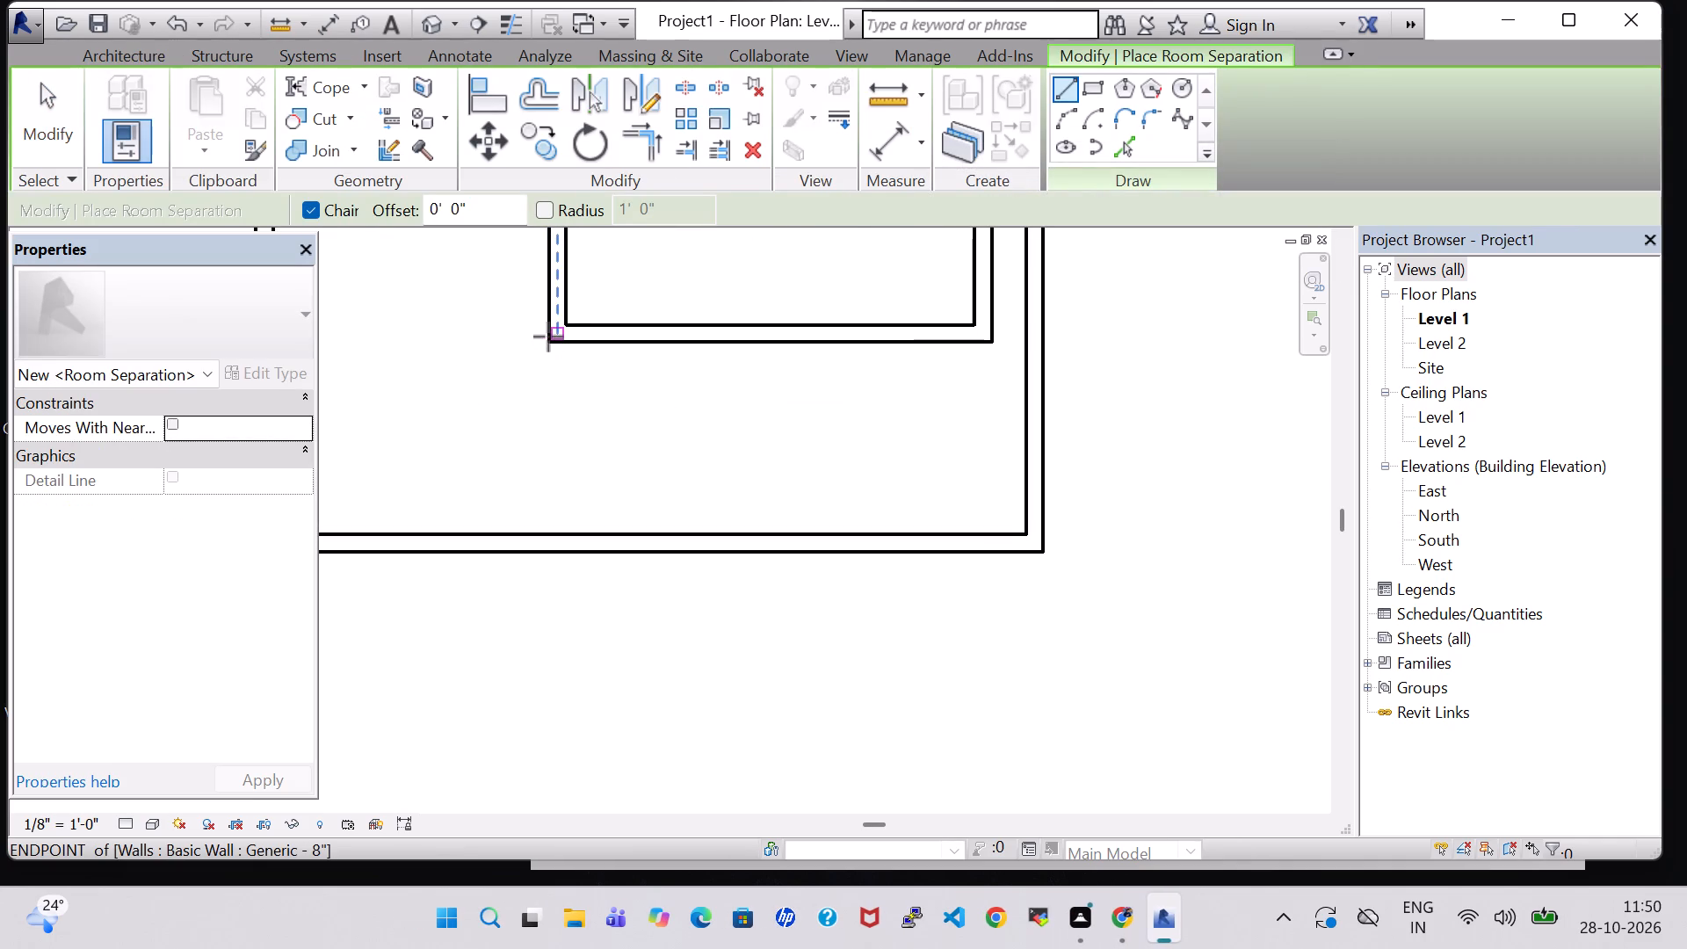
{"action": "scroll", "coordinate": [520, 356], "scroll_direction": "up", "scroll_amount": 6}
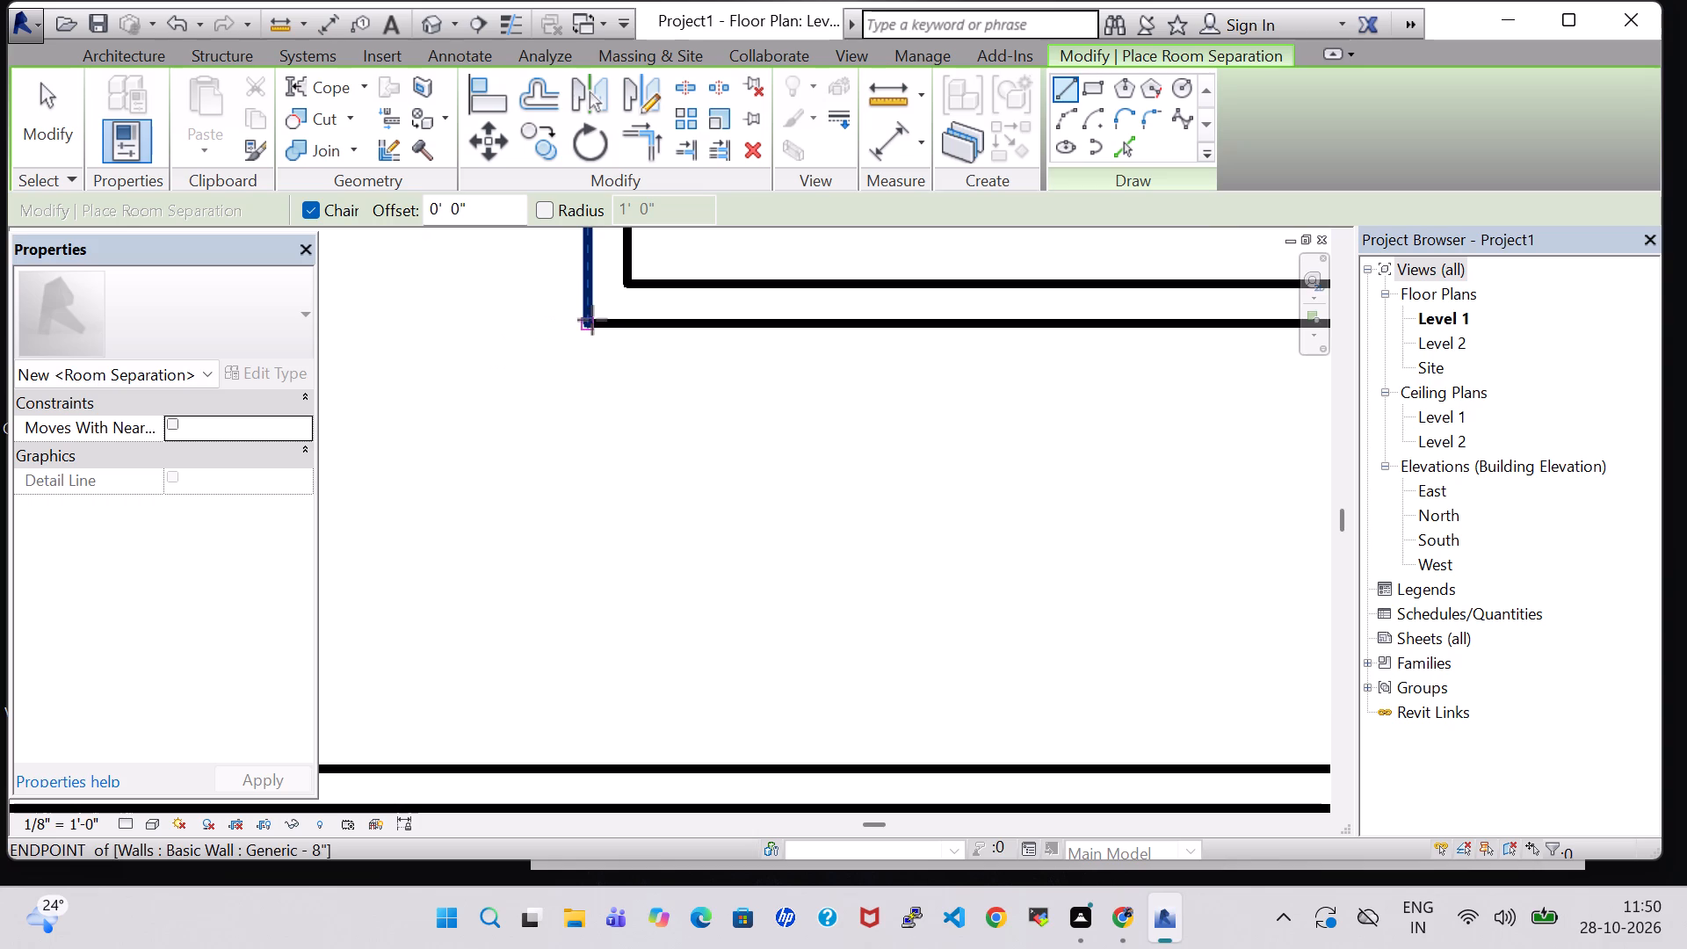
{"action": "left_click", "coordinate": [592, 320]}
{"action": "left_click", "coordinate": [593, 762]}
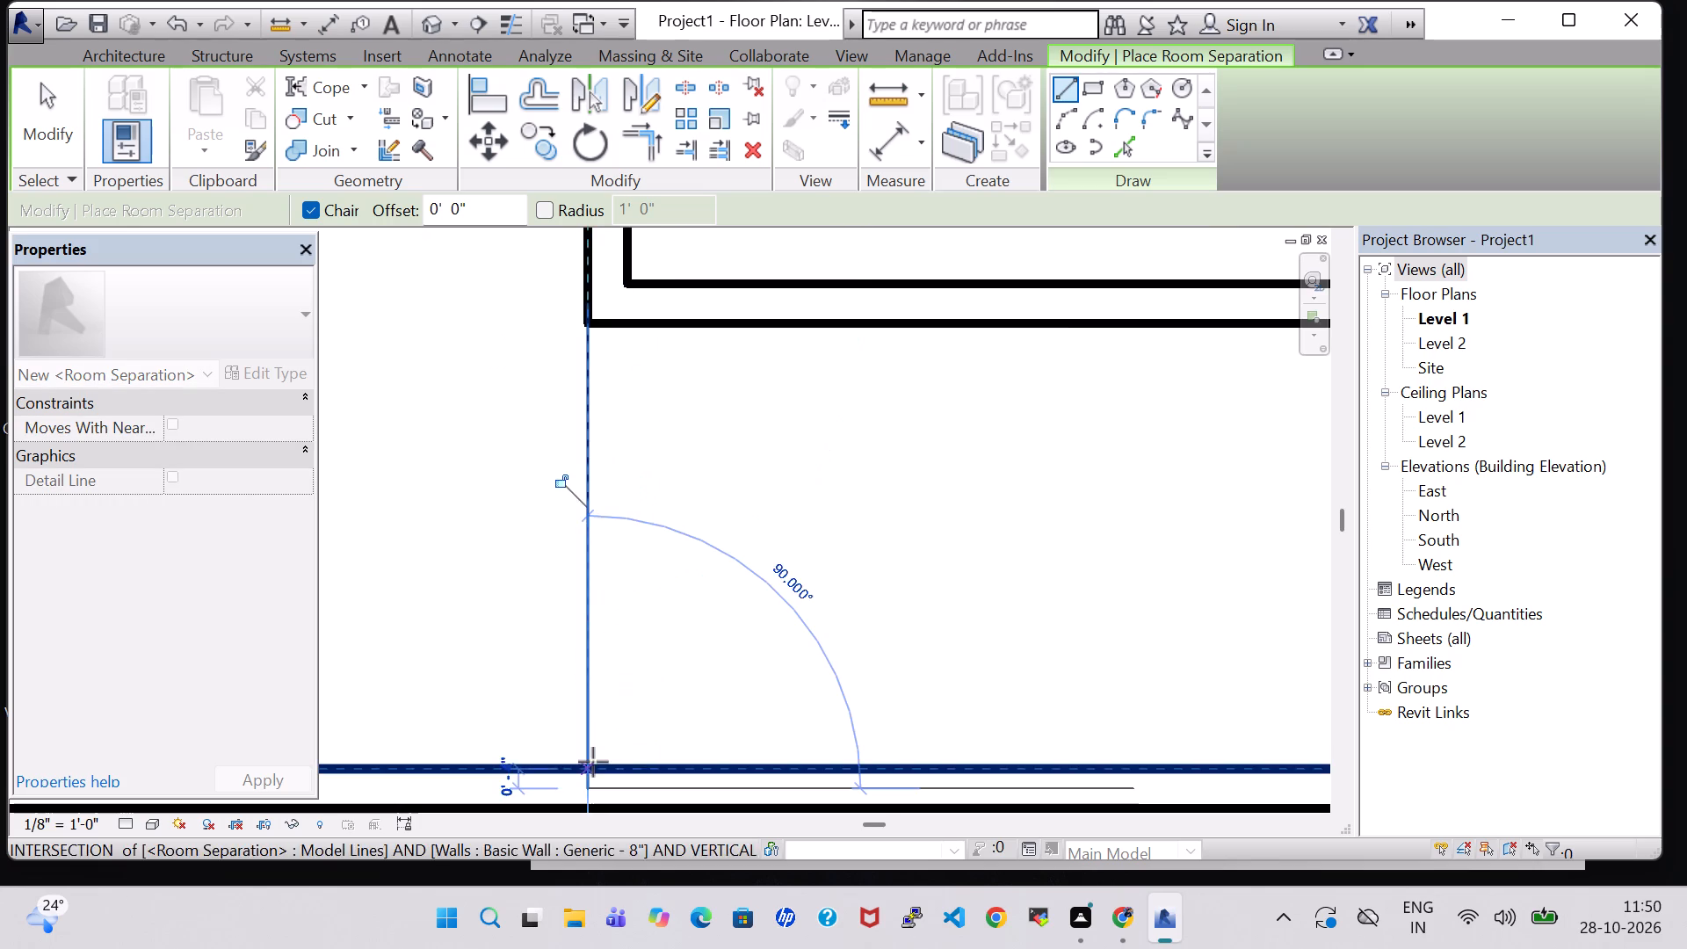
{"action": "key", "text": "Escape"}
{"action": "key", "text": "Escape"}
Draw a horizontal room separation line about 1'-4" long from the inner block's bottom-right corner to the right outer wall.
{"action": "scroll", "coordinate": [721, 546], "scroll_direction": "down", "scroll_amount": 3}
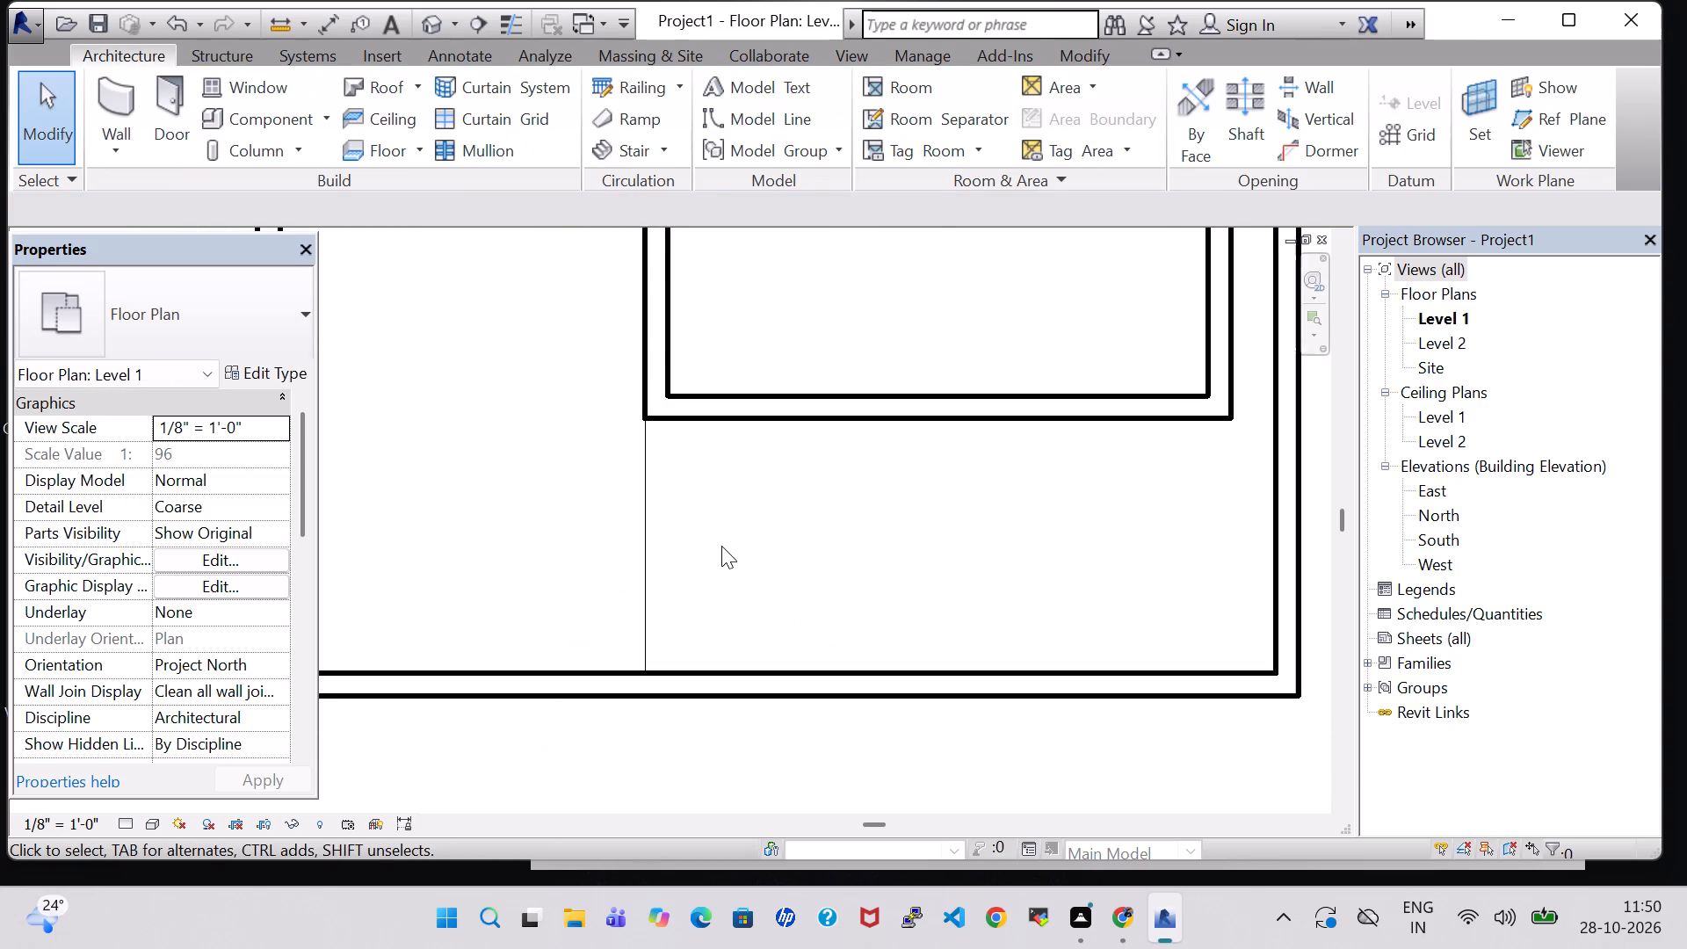
{"action": "scroll", "coordinate": [721, 546], "scroll_direction": "down", "scroll_amount": 2}
{"action": "scroll", "coordinate": [1143, 500], "scroll_direction": "up", "scroll_amount": 3}
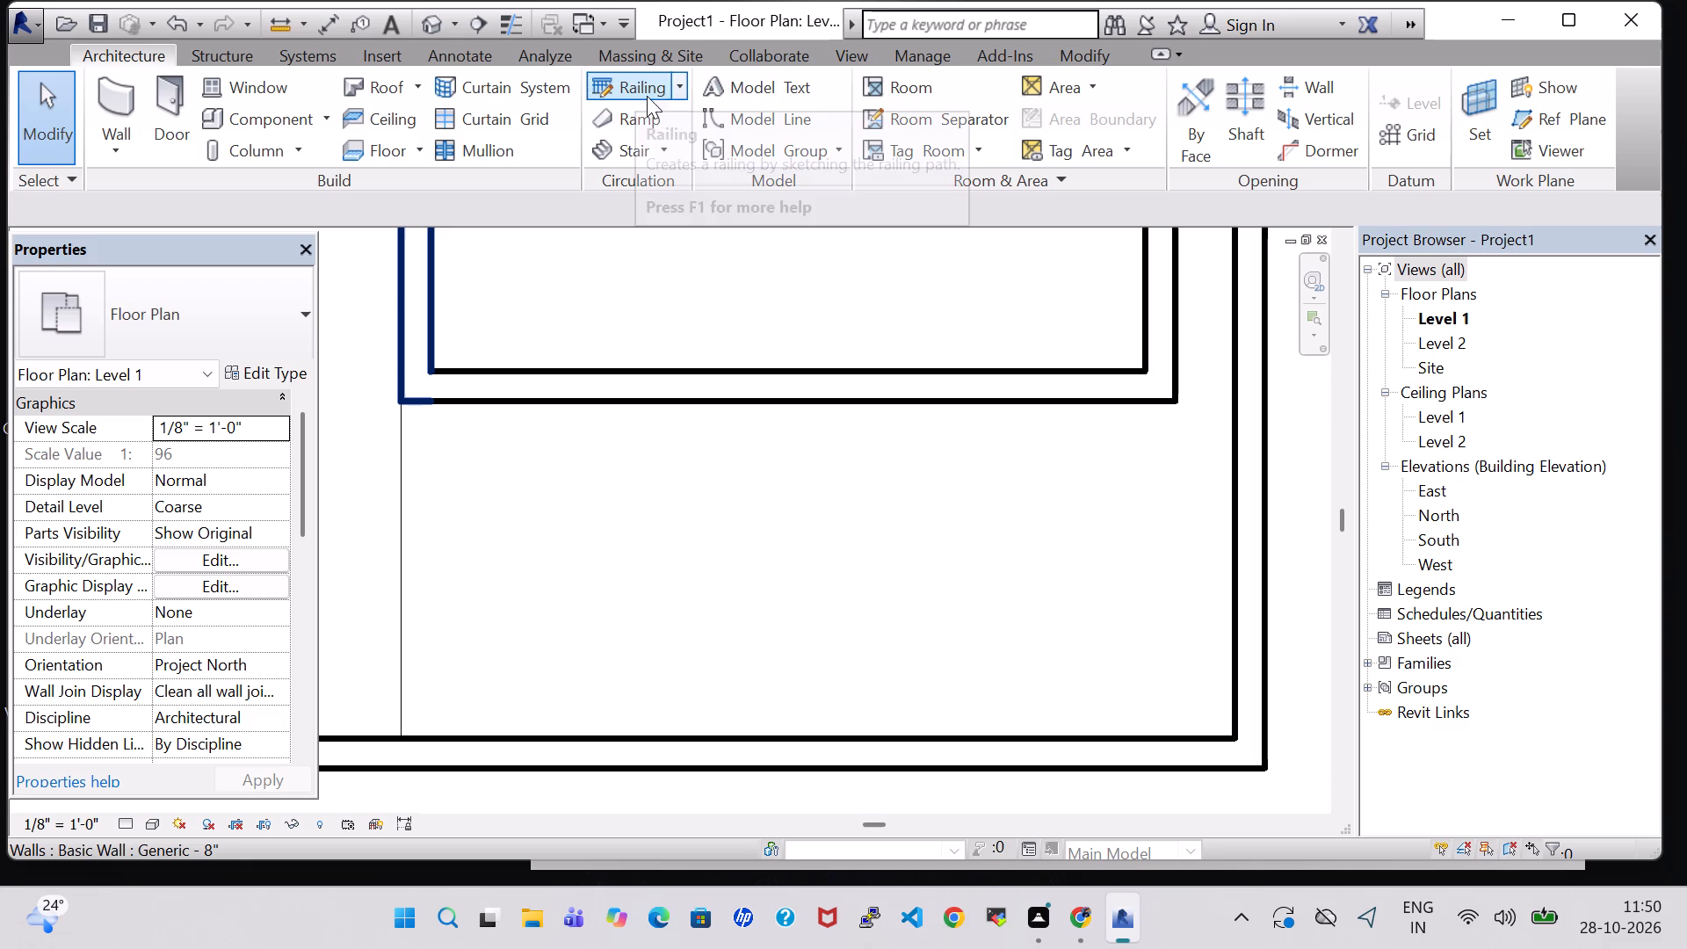
{"action": "left_click", "coordinate": [961, 120]}
{"action": "middle_click_drag", "start_coordinate": [1152, 440], "coordinate": [967, 469]}
{"action": "scroll", "coordinate": [968, 469], "scroll_direction": "up", "scroll_amount": 3}
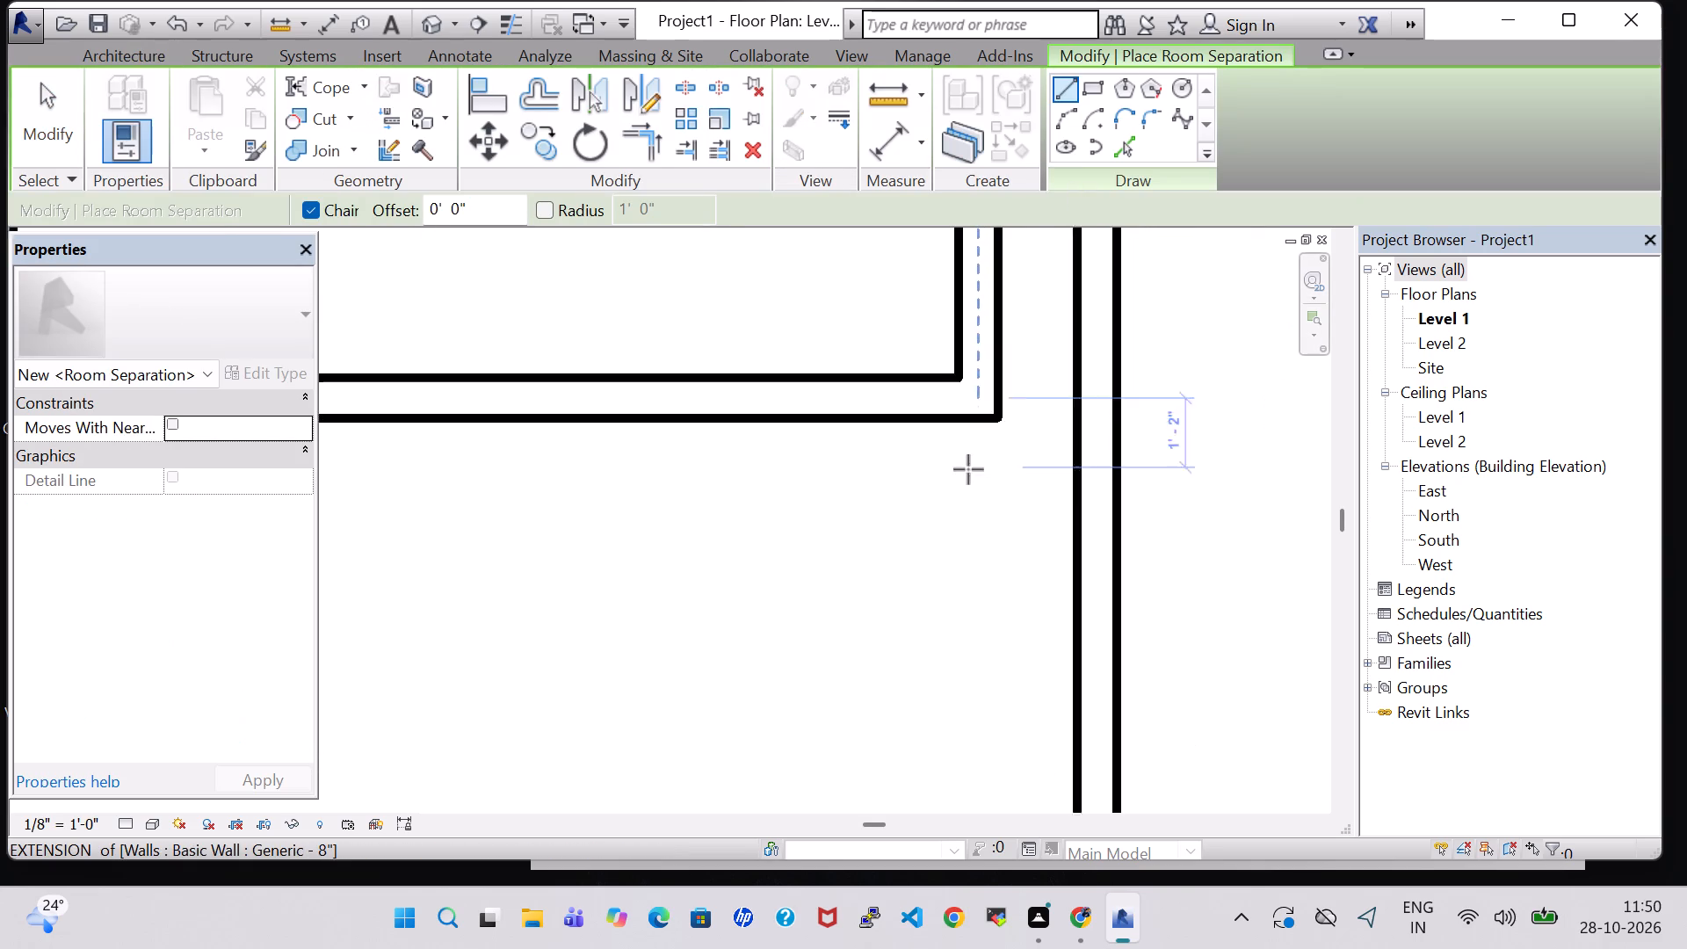
{"action": "scroll", "coordinate": [968, 469], "scroll_direction": "up", "scroll_amount": 1}
{"action": "left_click", "coordinate": [1006, 402]}
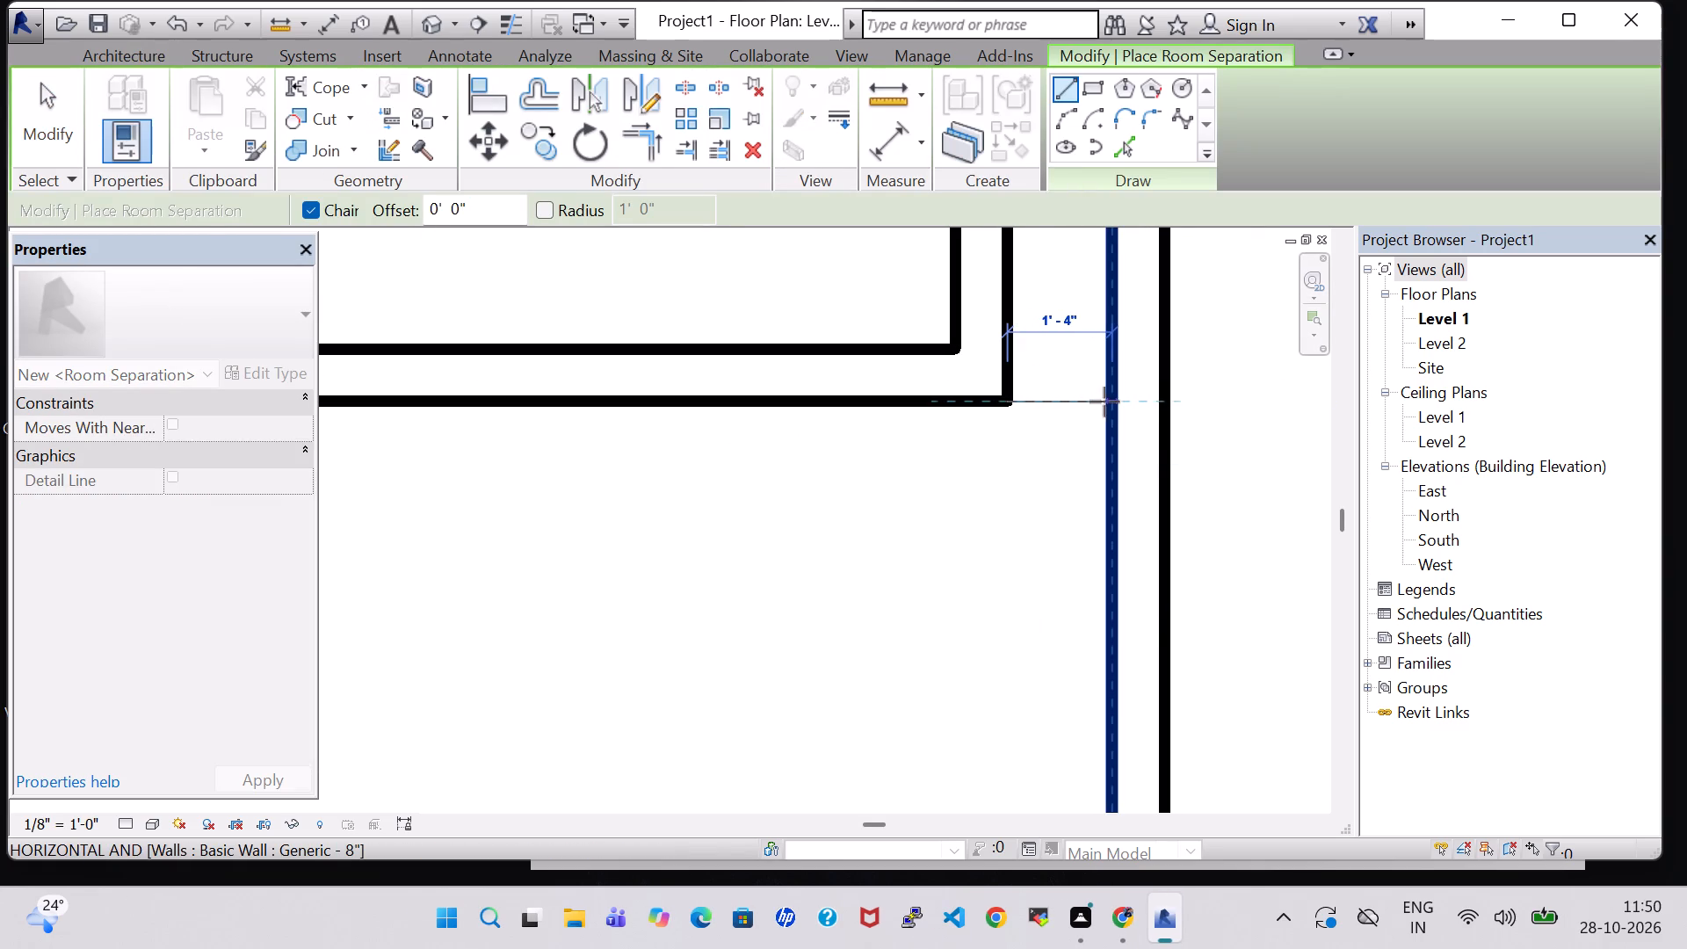
{"action": "left_click", "coordinate": [1110, 402]}
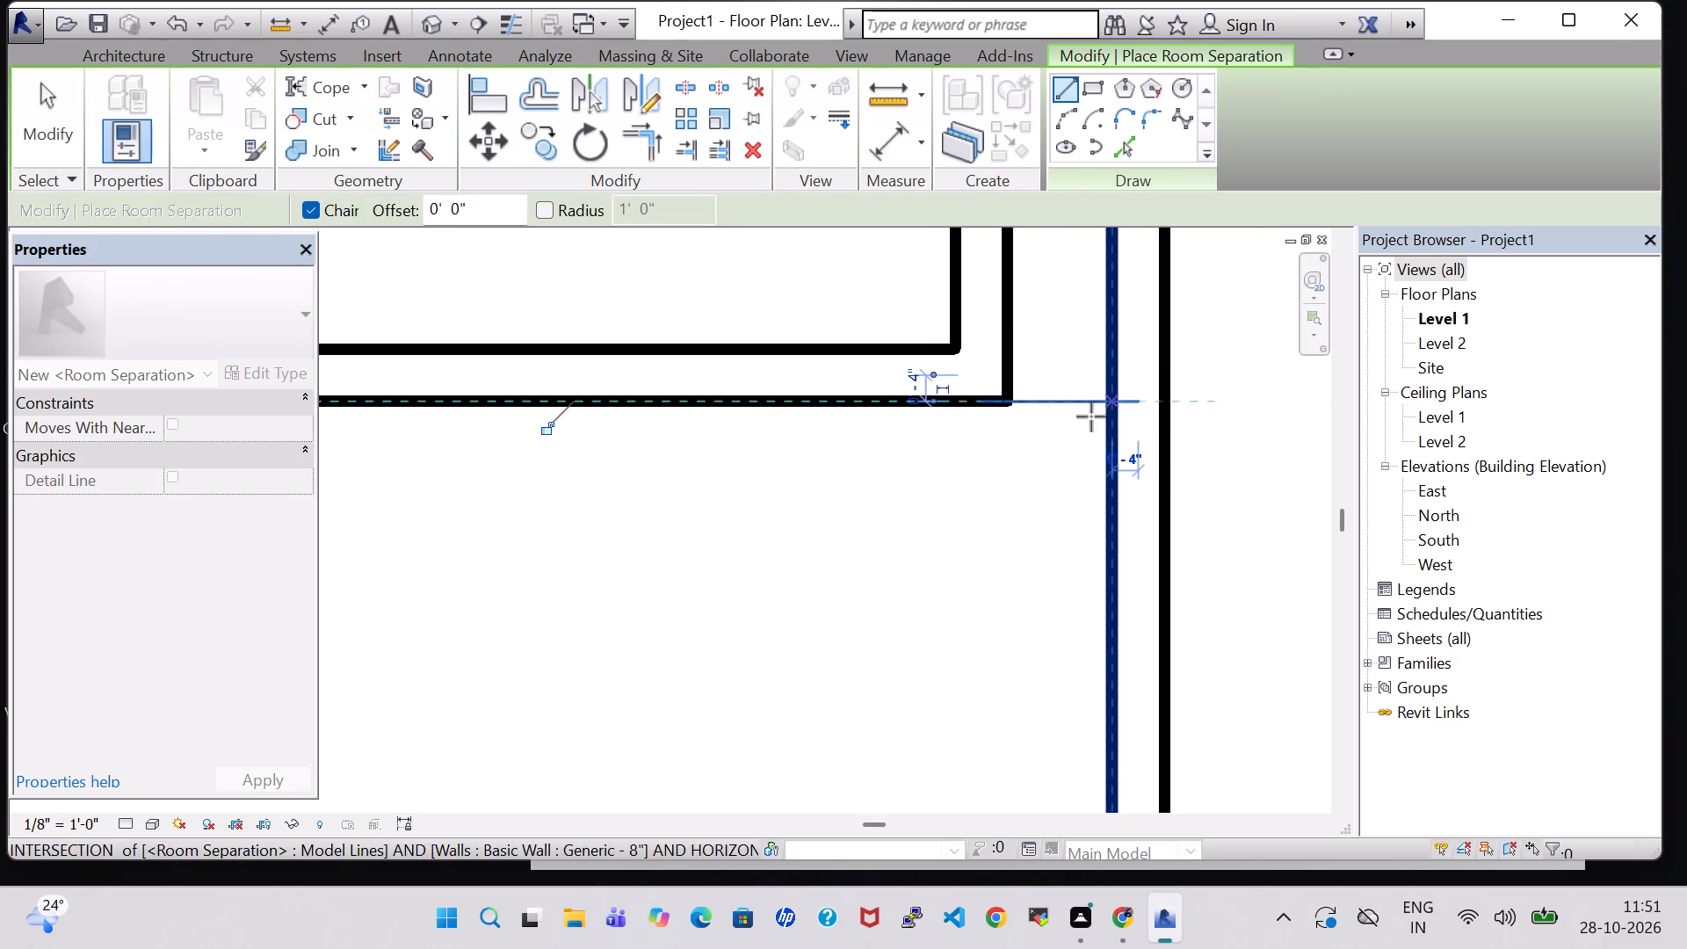
{"action": "key", "text": "Escape"}
{"action": "key", "text": "Escape"}
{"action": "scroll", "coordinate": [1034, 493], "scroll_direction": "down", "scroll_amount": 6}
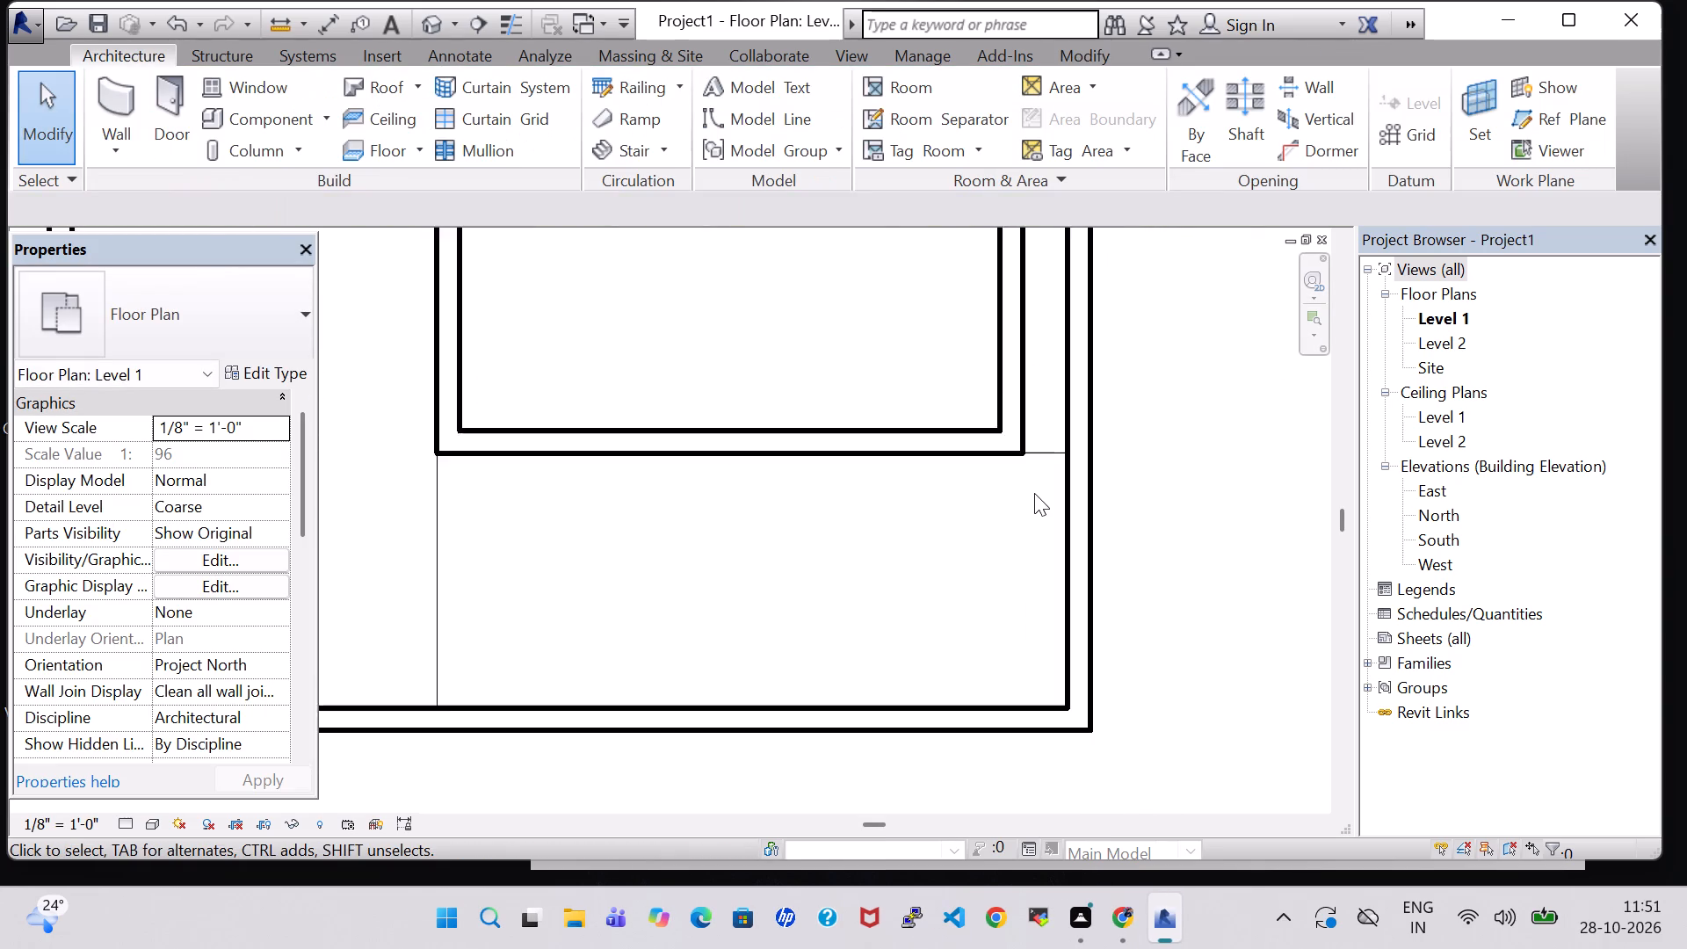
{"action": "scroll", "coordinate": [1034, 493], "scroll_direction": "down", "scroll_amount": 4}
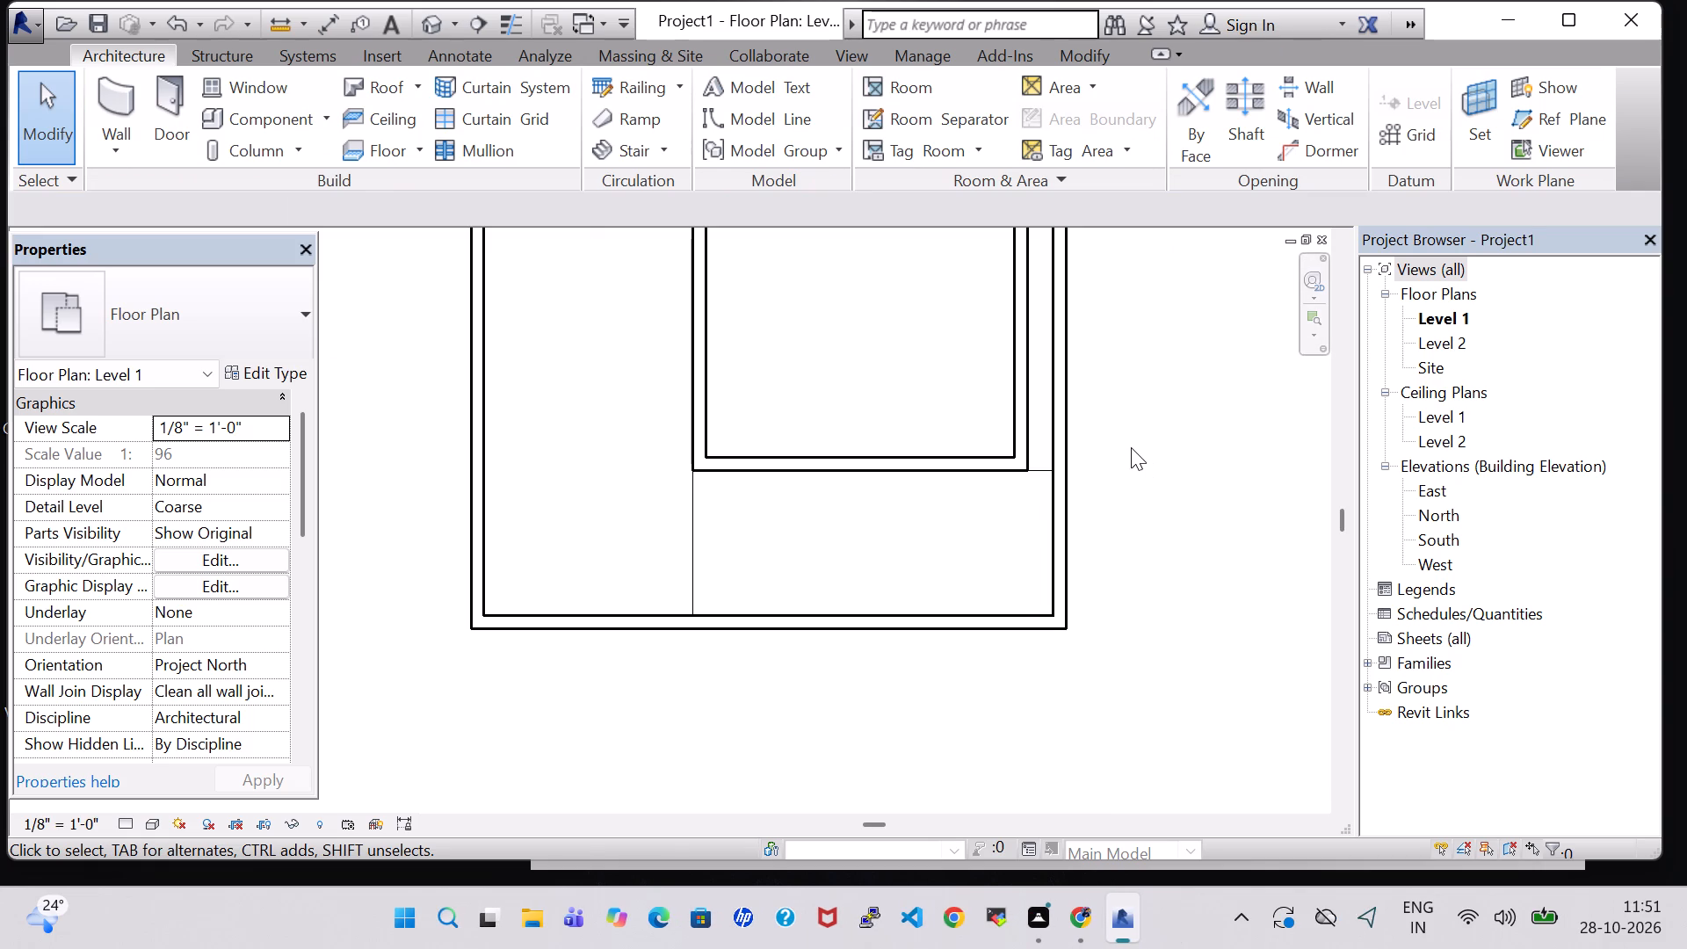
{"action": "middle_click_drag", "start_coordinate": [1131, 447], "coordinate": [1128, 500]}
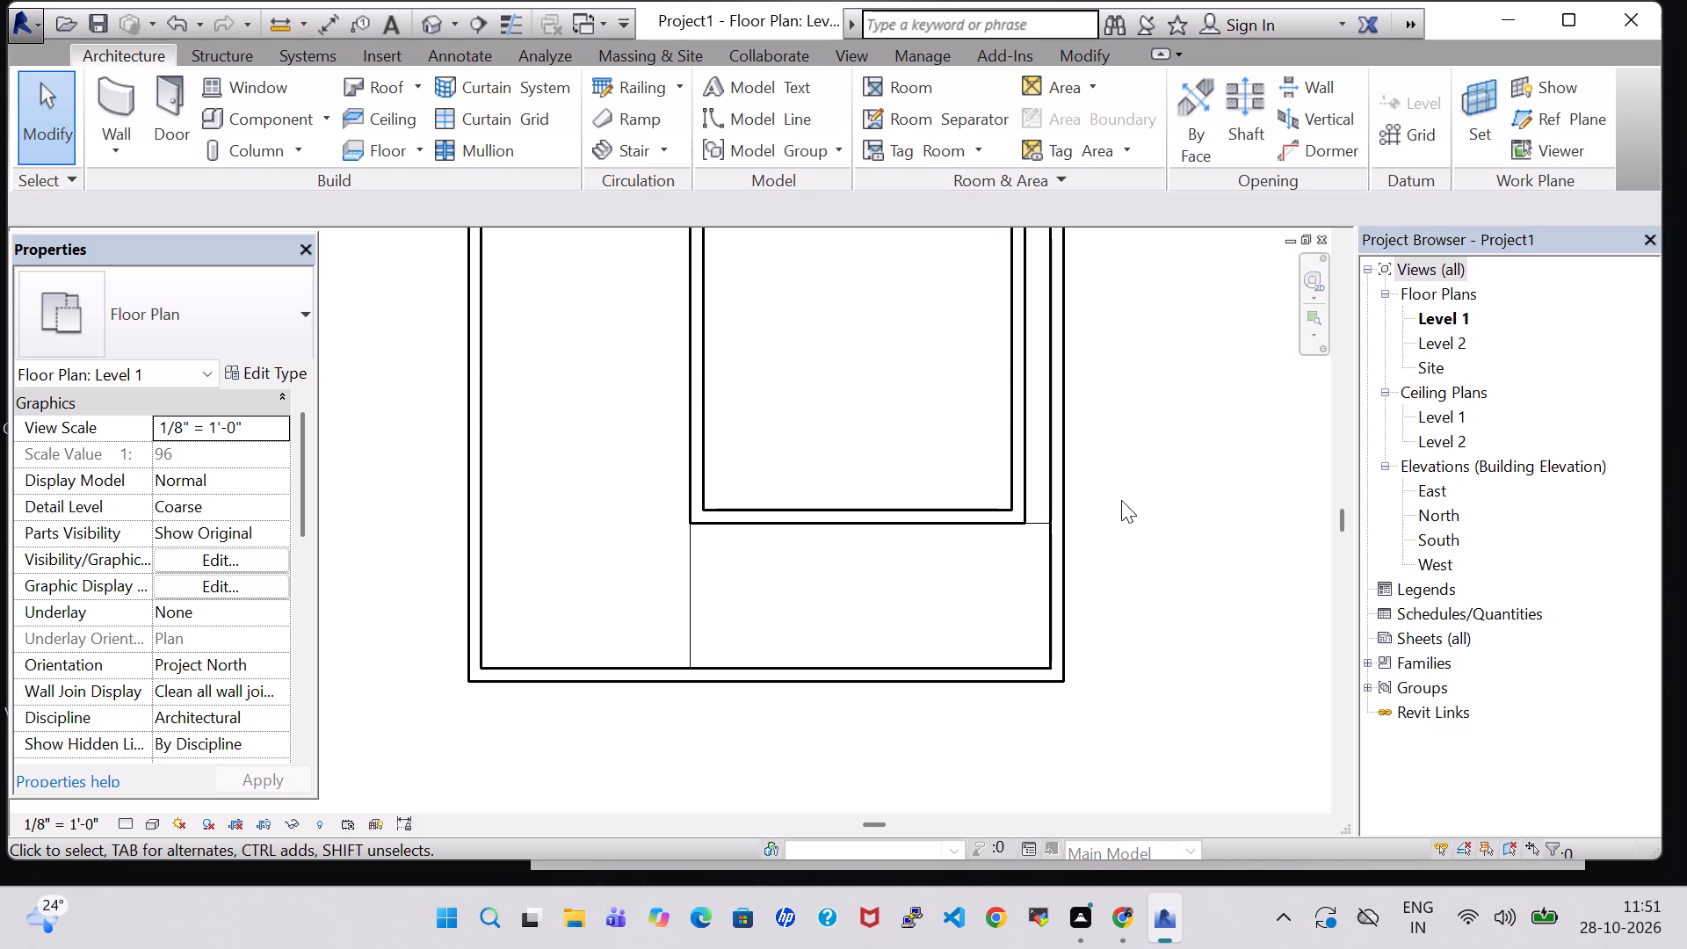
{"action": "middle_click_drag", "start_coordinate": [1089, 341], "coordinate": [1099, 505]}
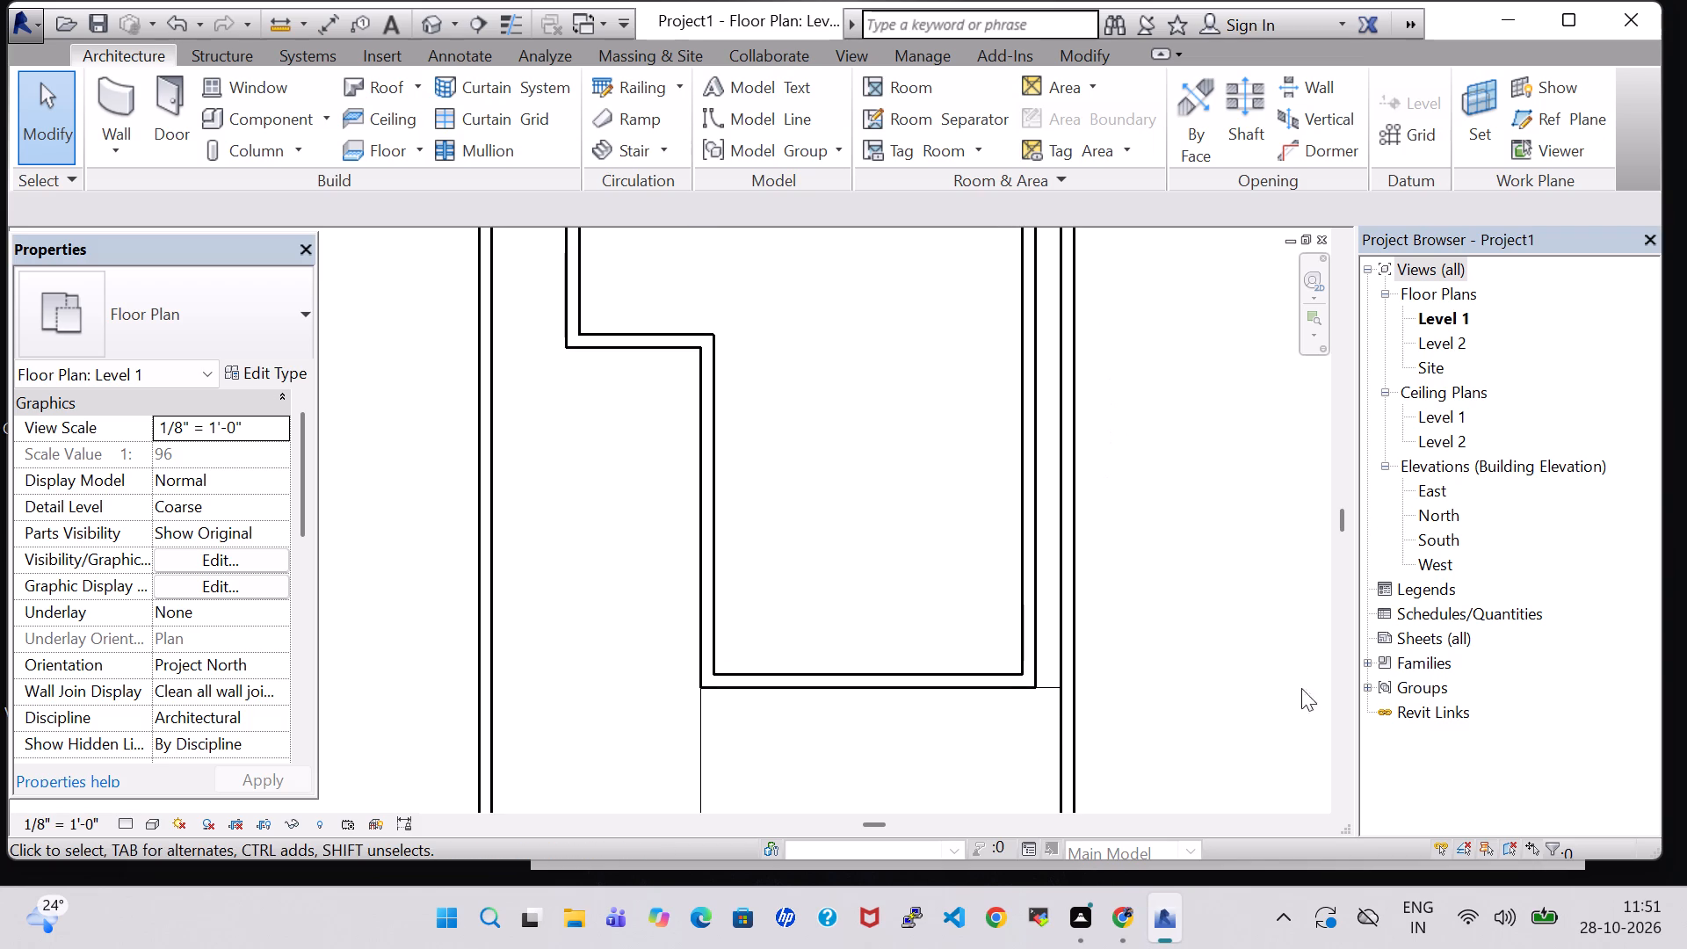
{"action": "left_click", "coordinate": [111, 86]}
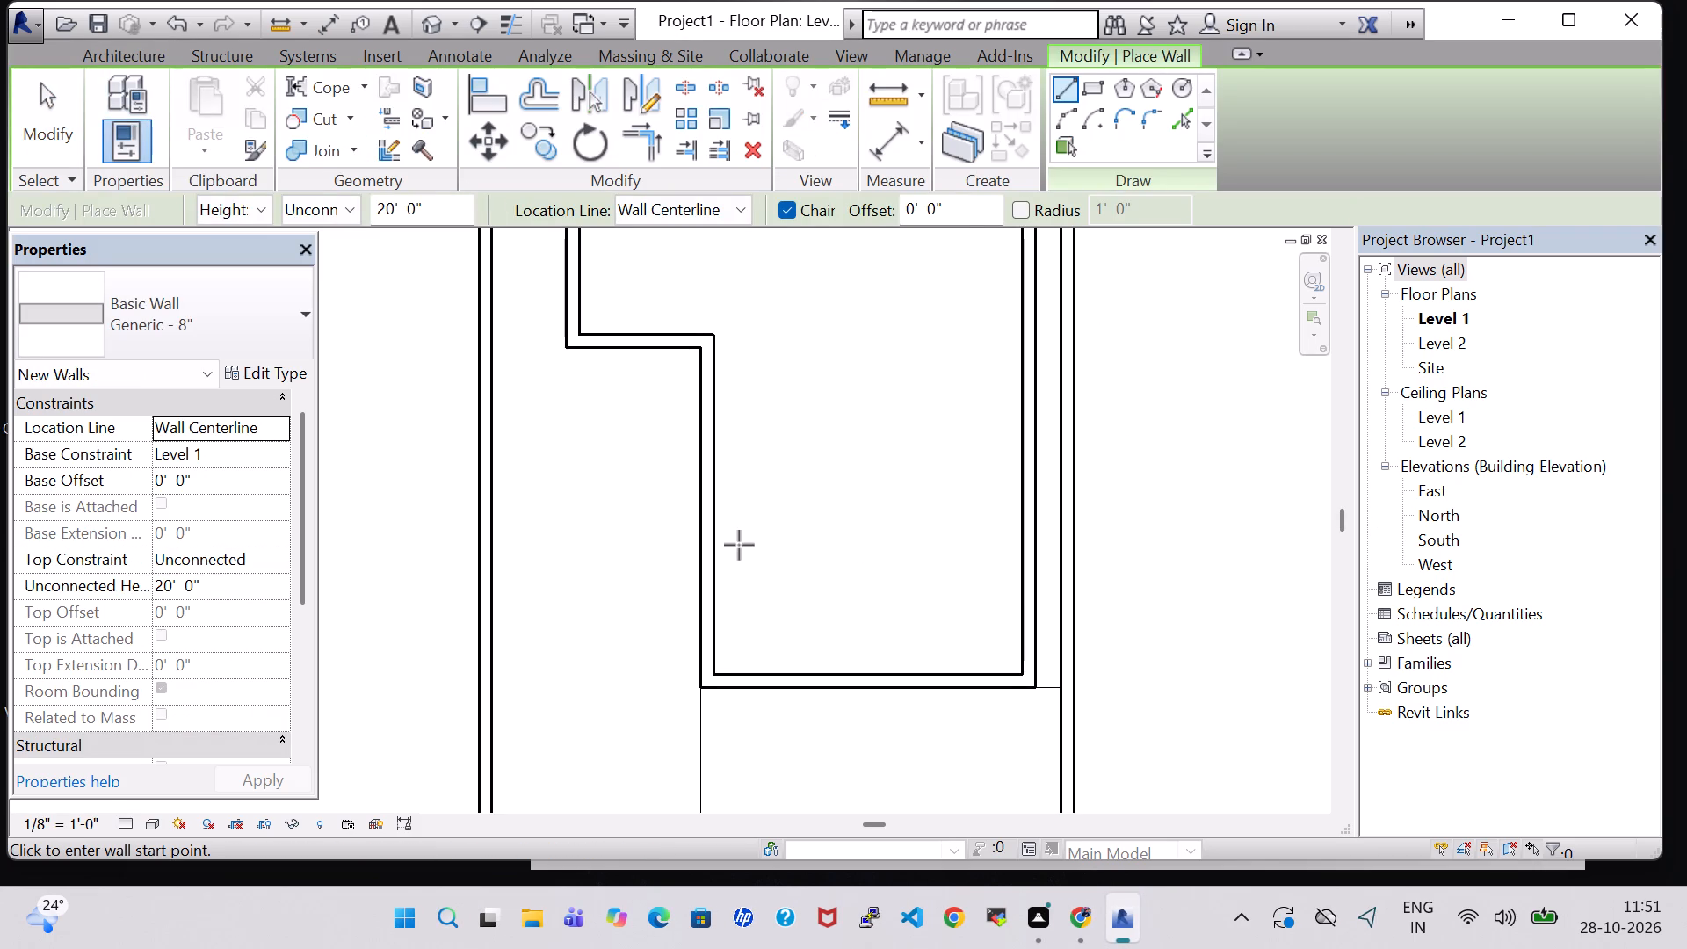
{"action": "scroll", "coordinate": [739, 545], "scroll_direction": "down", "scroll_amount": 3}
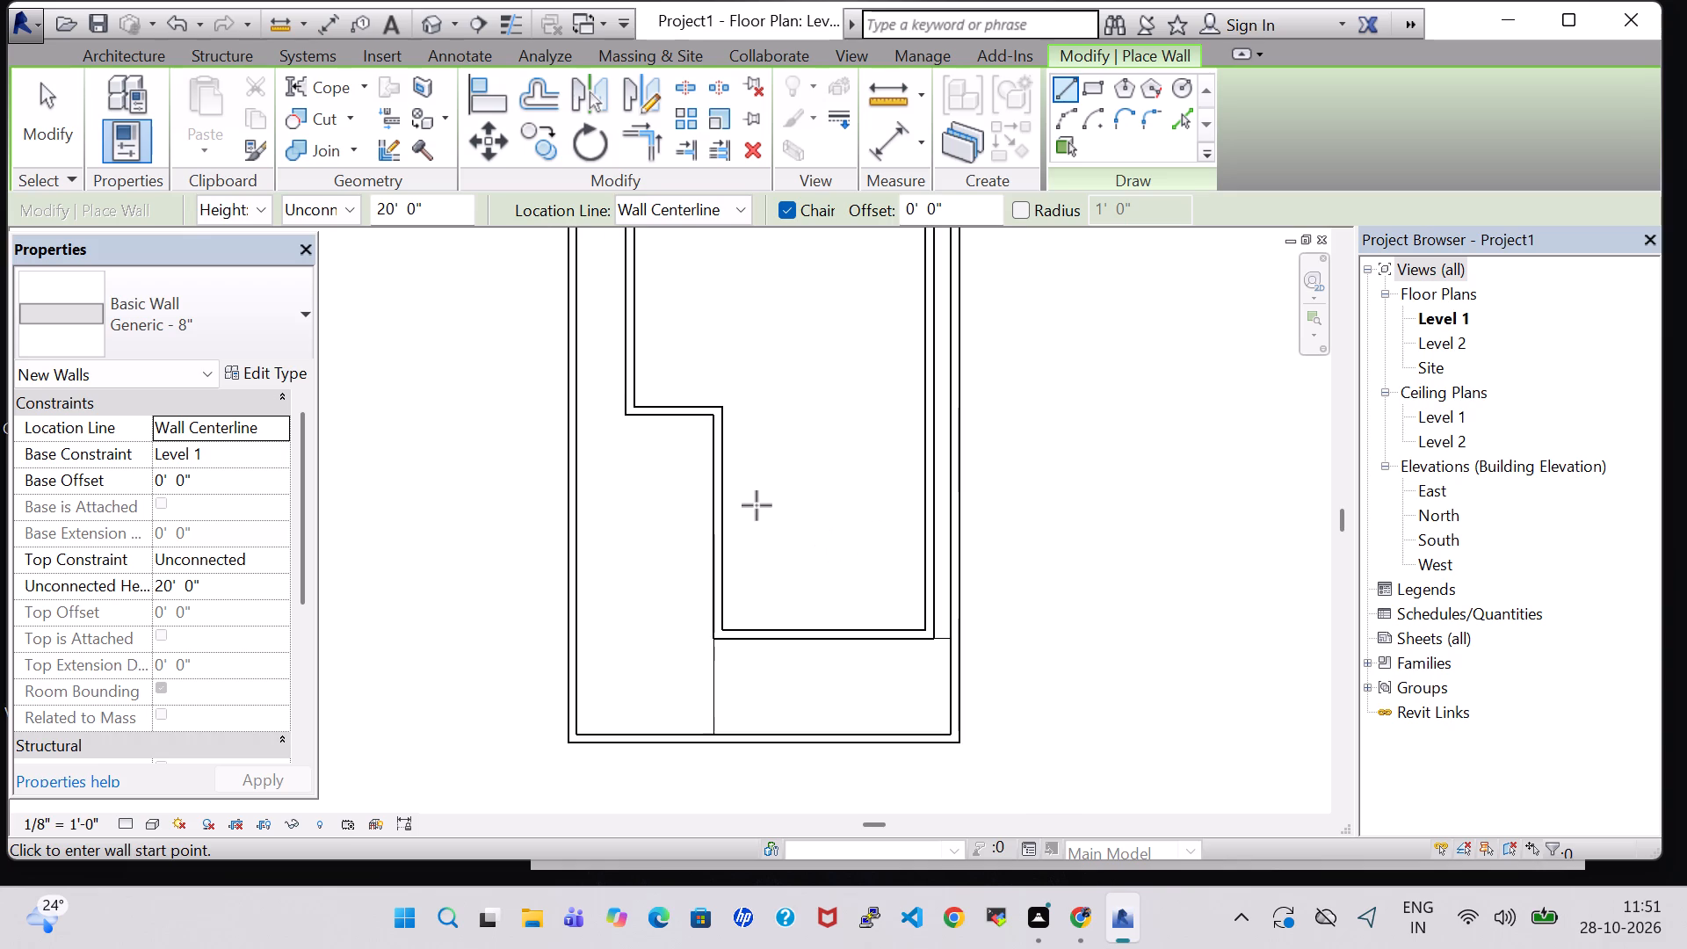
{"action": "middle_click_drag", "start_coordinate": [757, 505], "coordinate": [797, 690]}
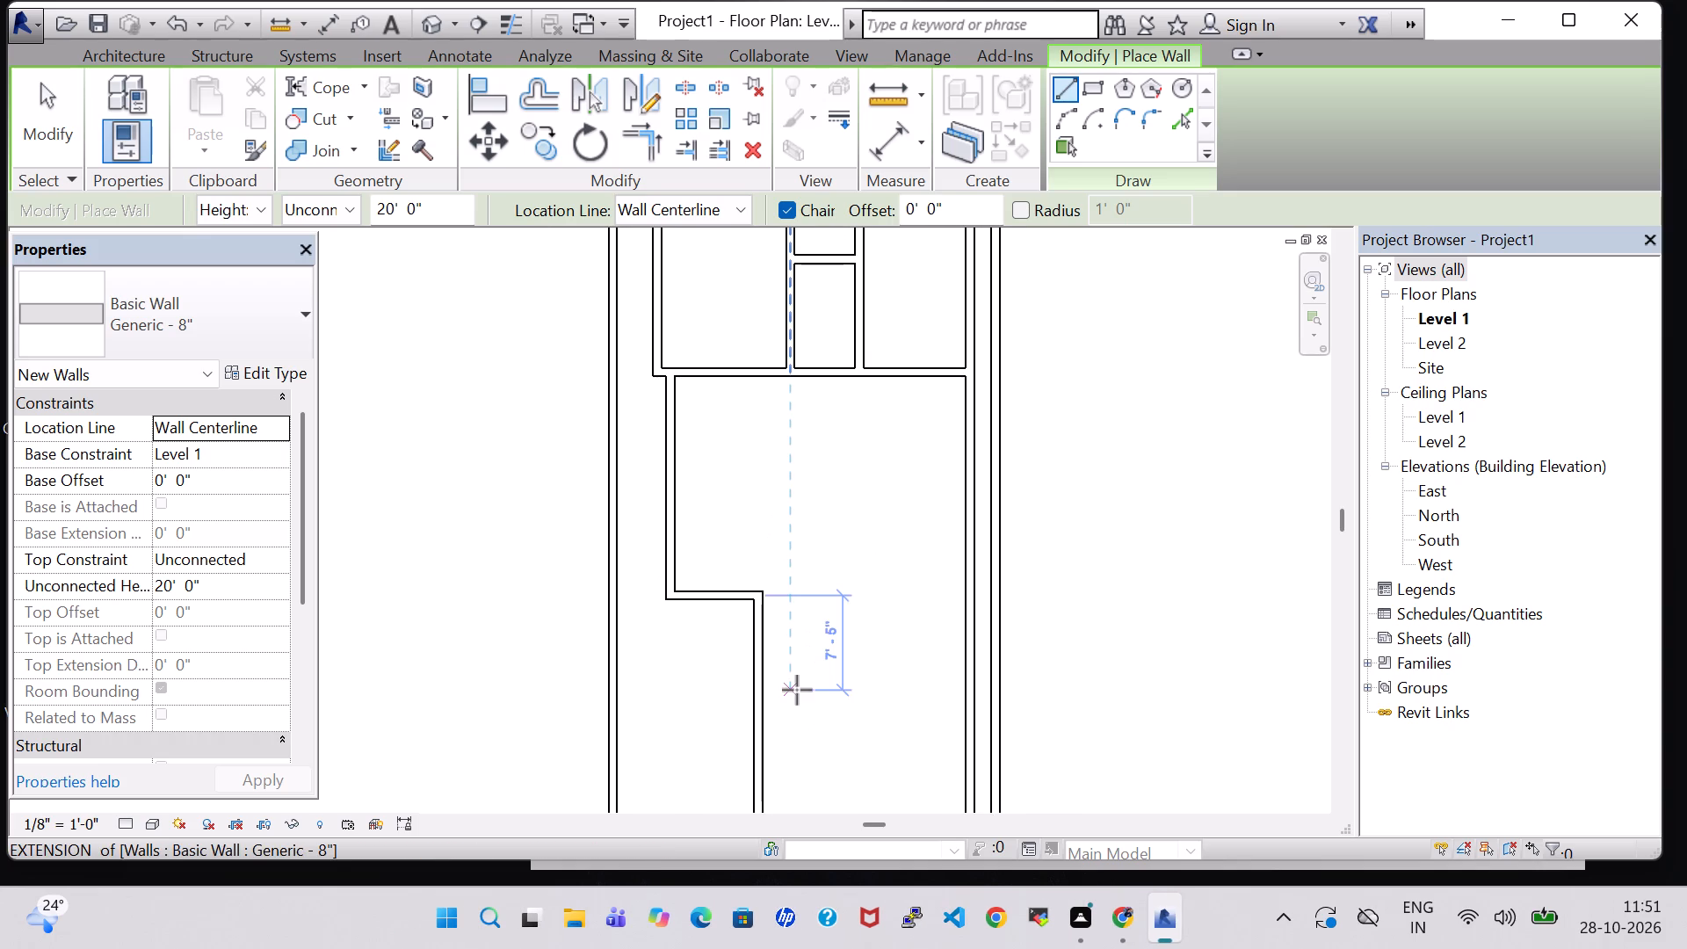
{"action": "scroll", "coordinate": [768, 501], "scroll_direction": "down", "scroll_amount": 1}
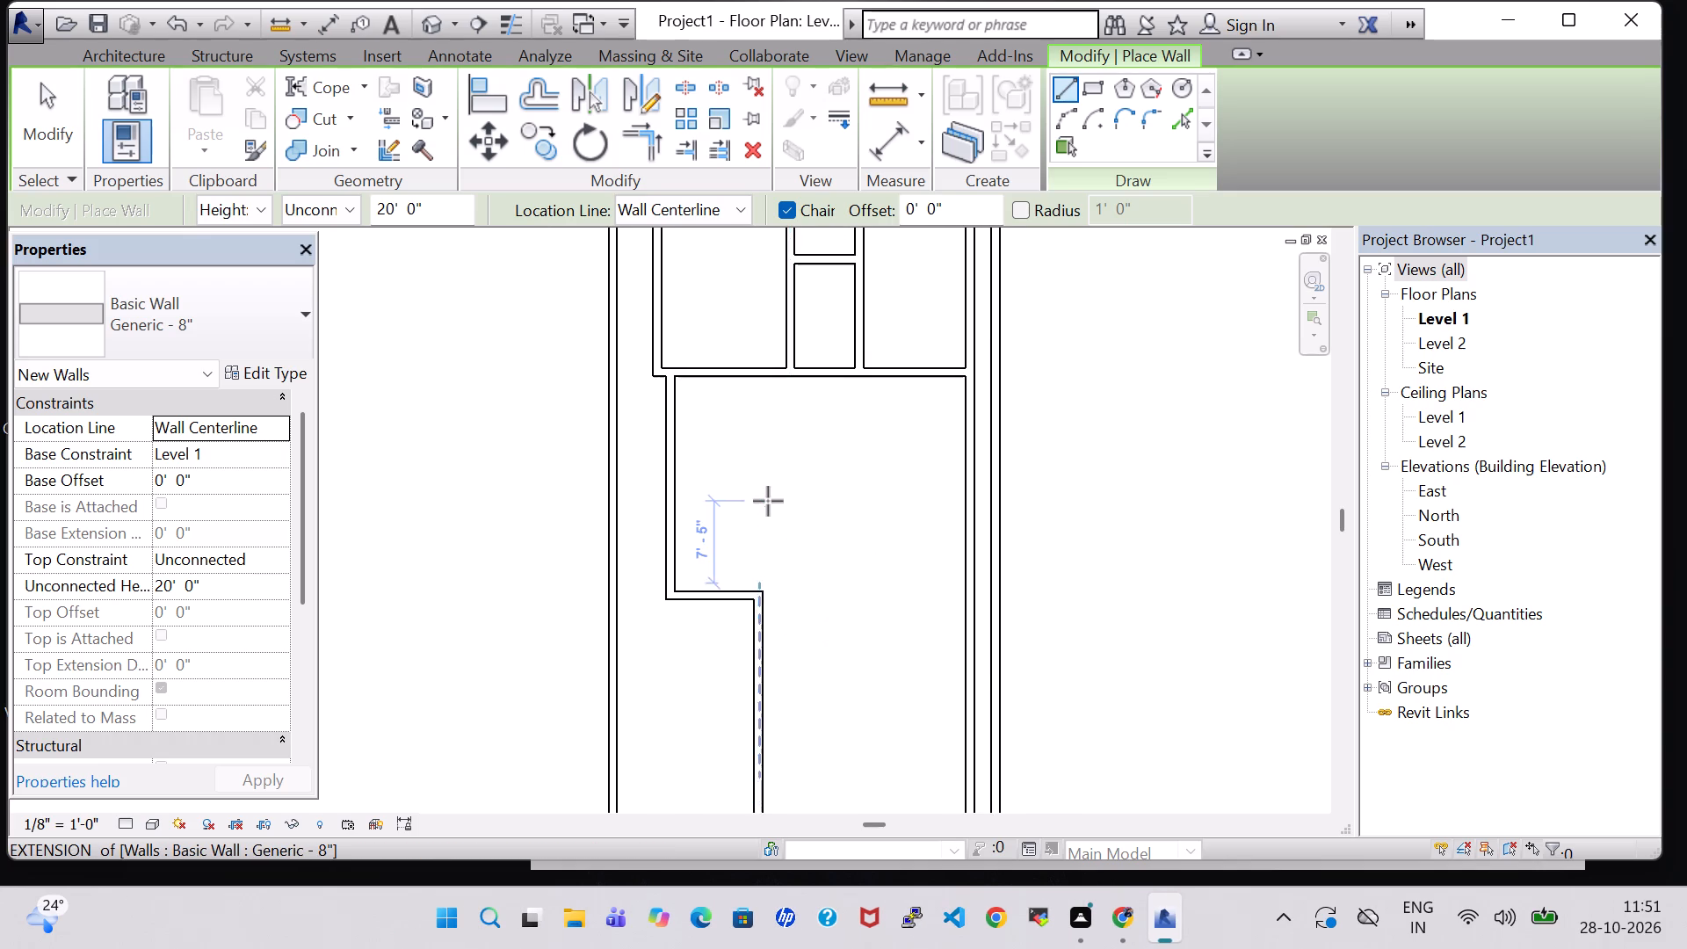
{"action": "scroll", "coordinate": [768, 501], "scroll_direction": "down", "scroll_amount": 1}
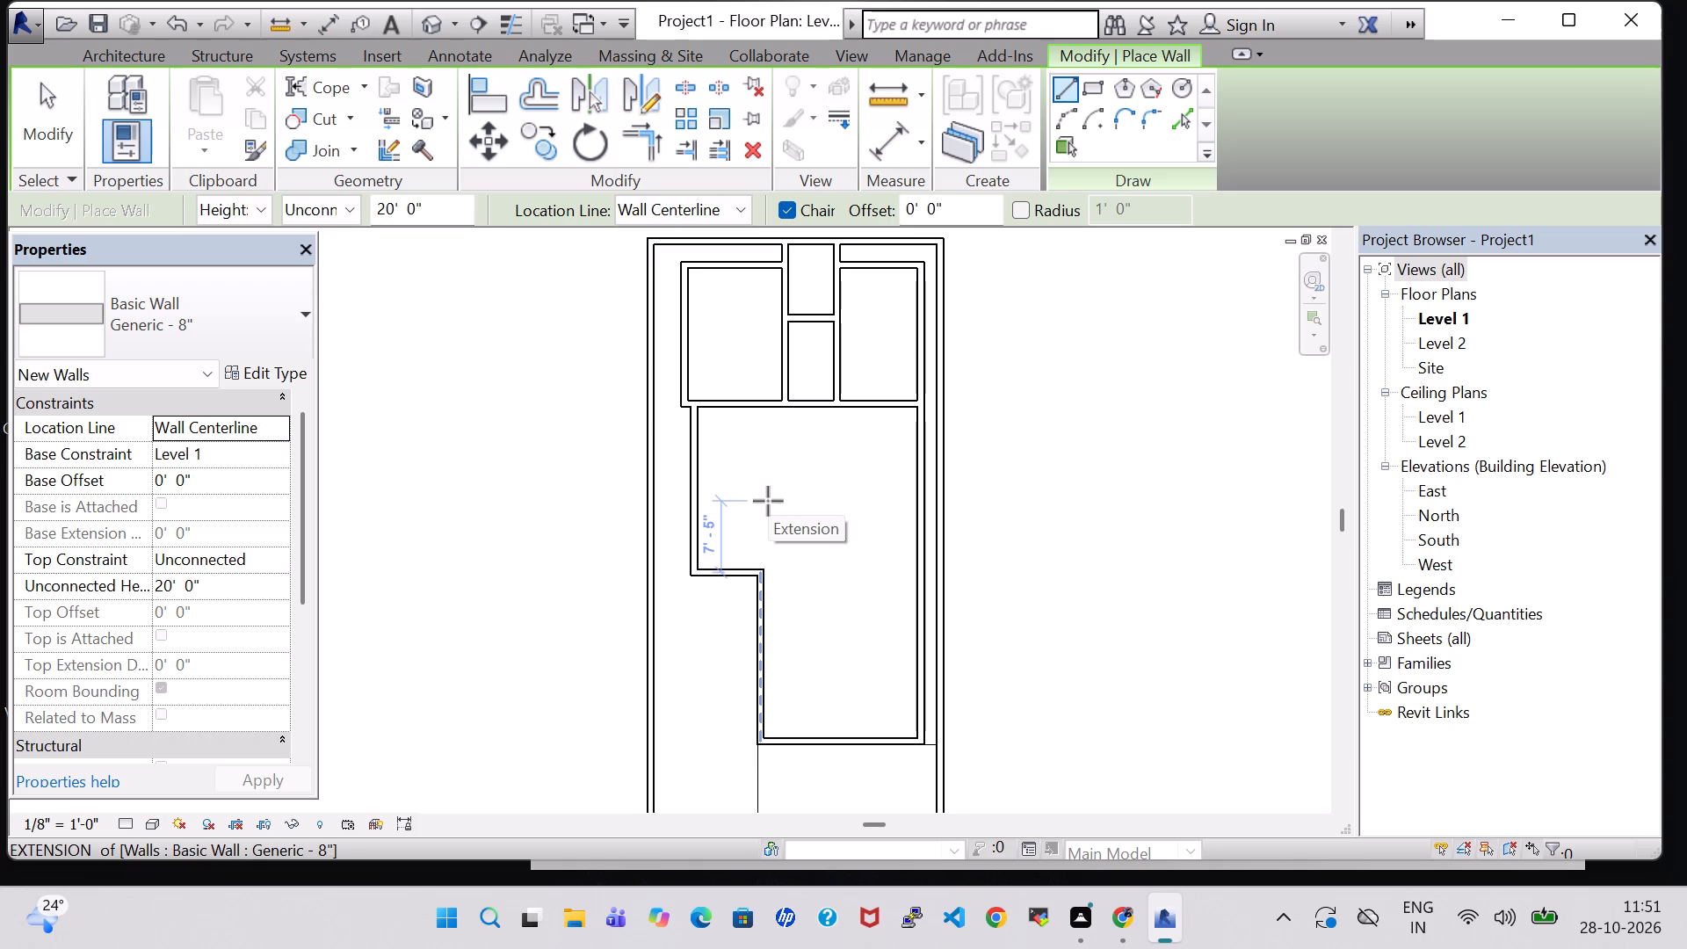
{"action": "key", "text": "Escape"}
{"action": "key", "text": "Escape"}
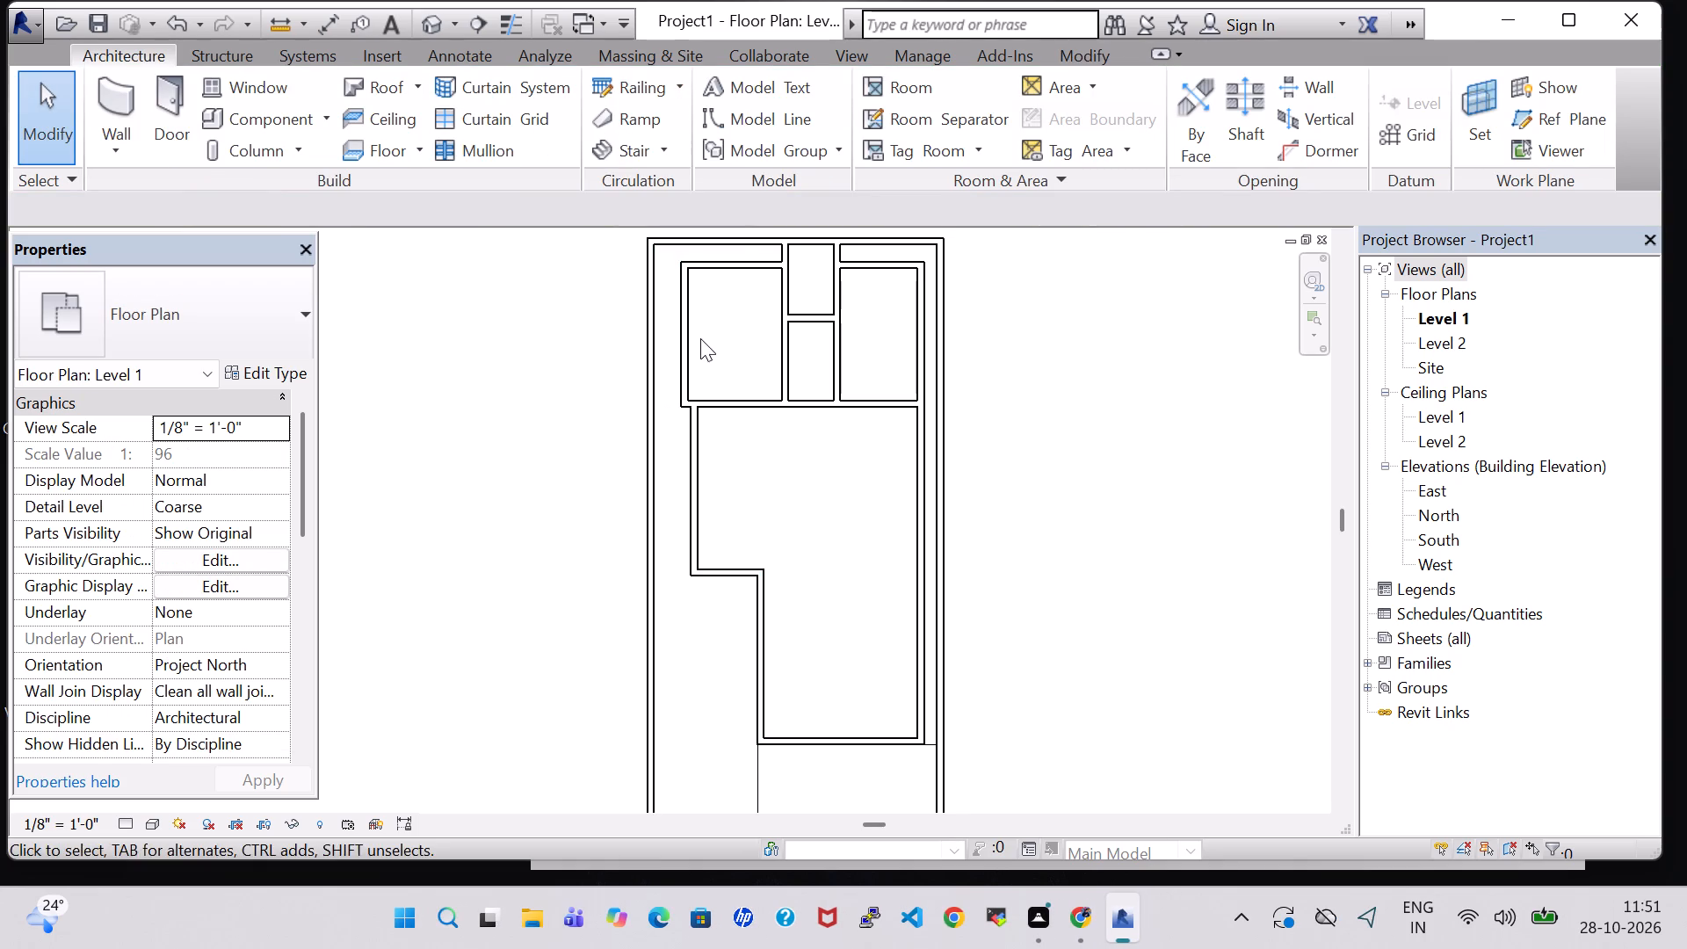
Set the unconnected height of the upper-left room's left wall to 10' 0".
{"action": "left_click", "coordinate": [695, 338]}
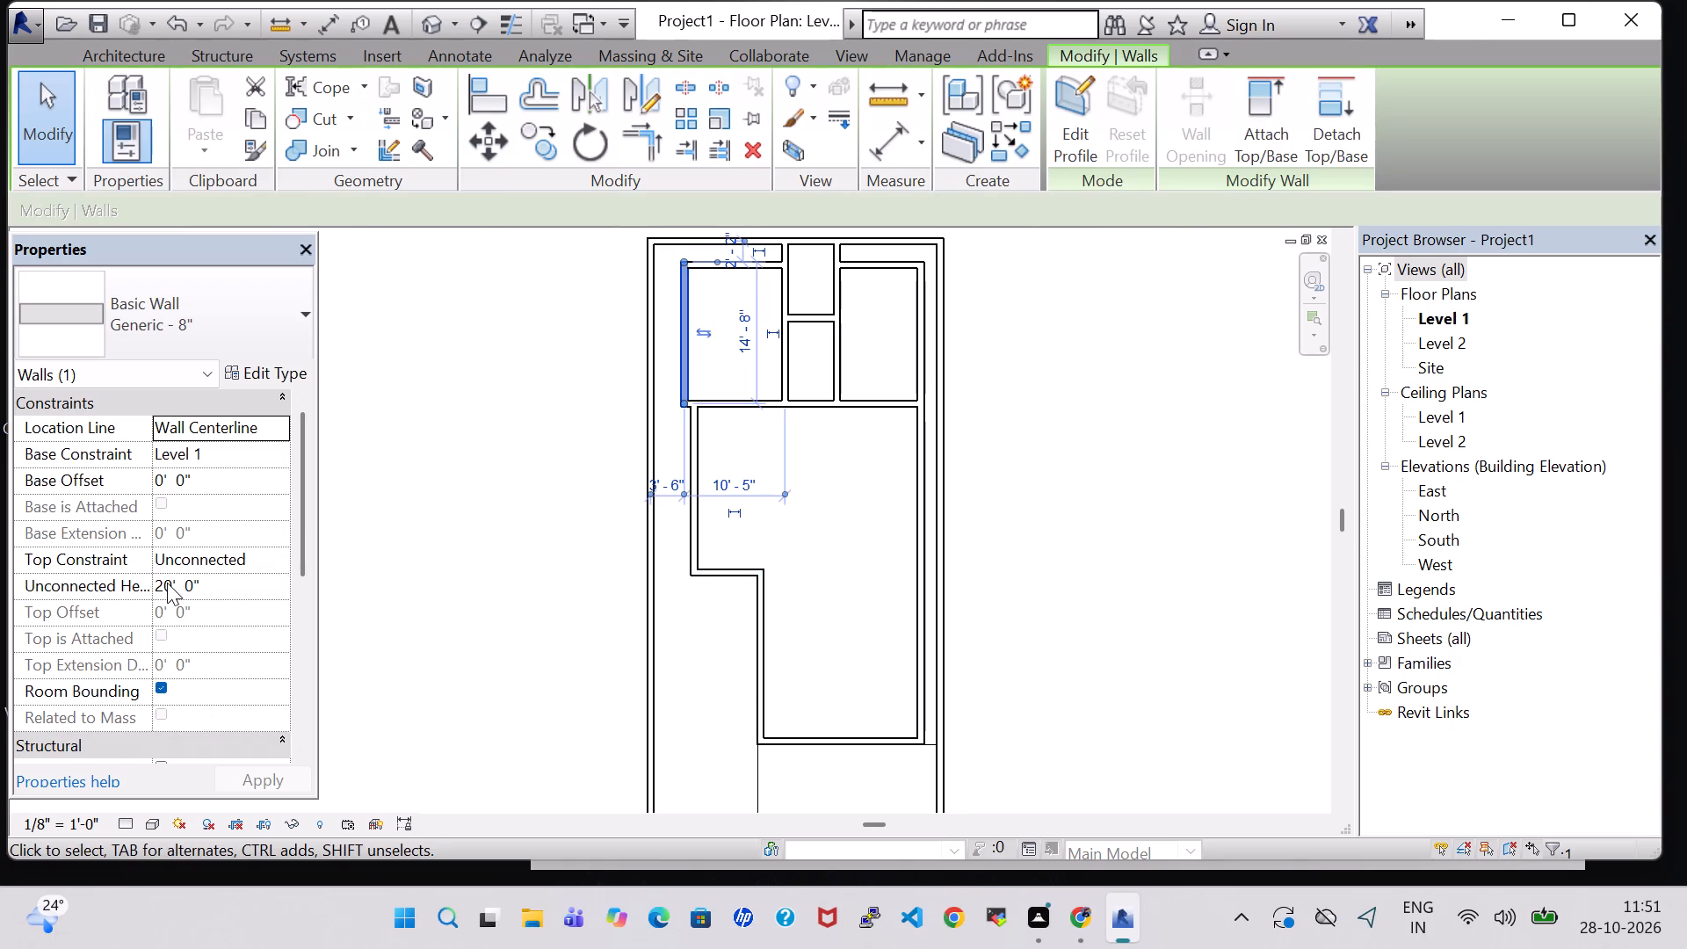
{"action": "left_click", "coordinate": [167, 583]}
{"action": "key", "text": "BackSpace"}
{"action": "key", "text": "1"}
{"action": "key", "text": "Return"}
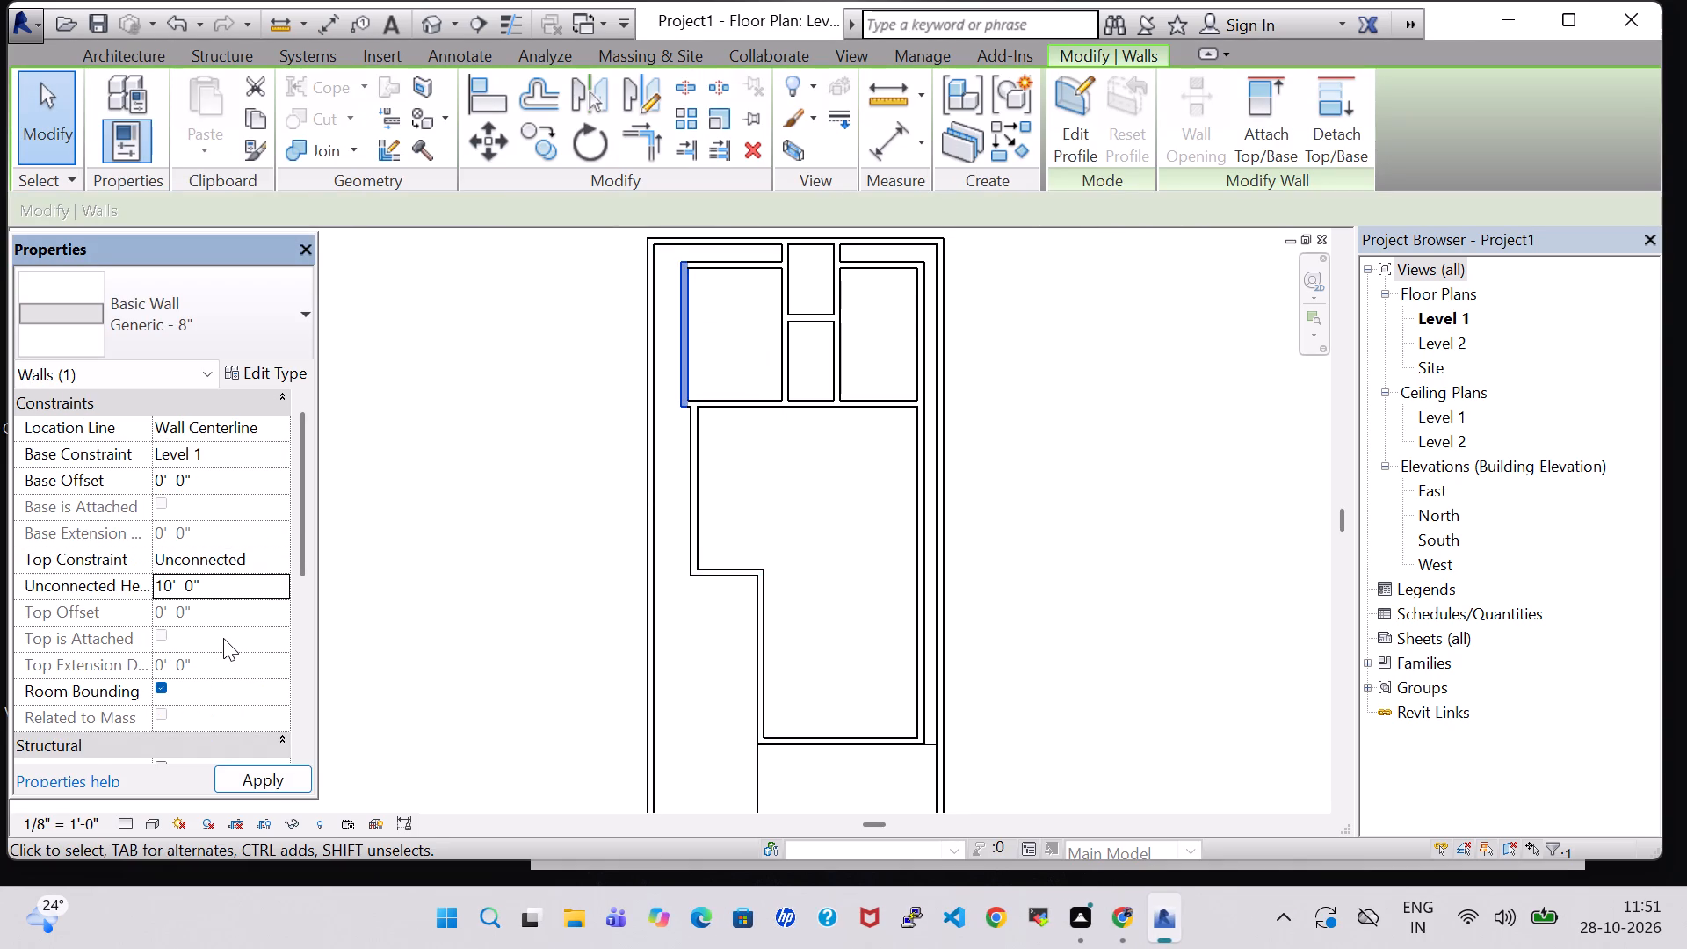
Set the unconnected height of the upper-left room's top wall to 10' 0".
{"action": "left_click", "coordinate": [728, 263]}
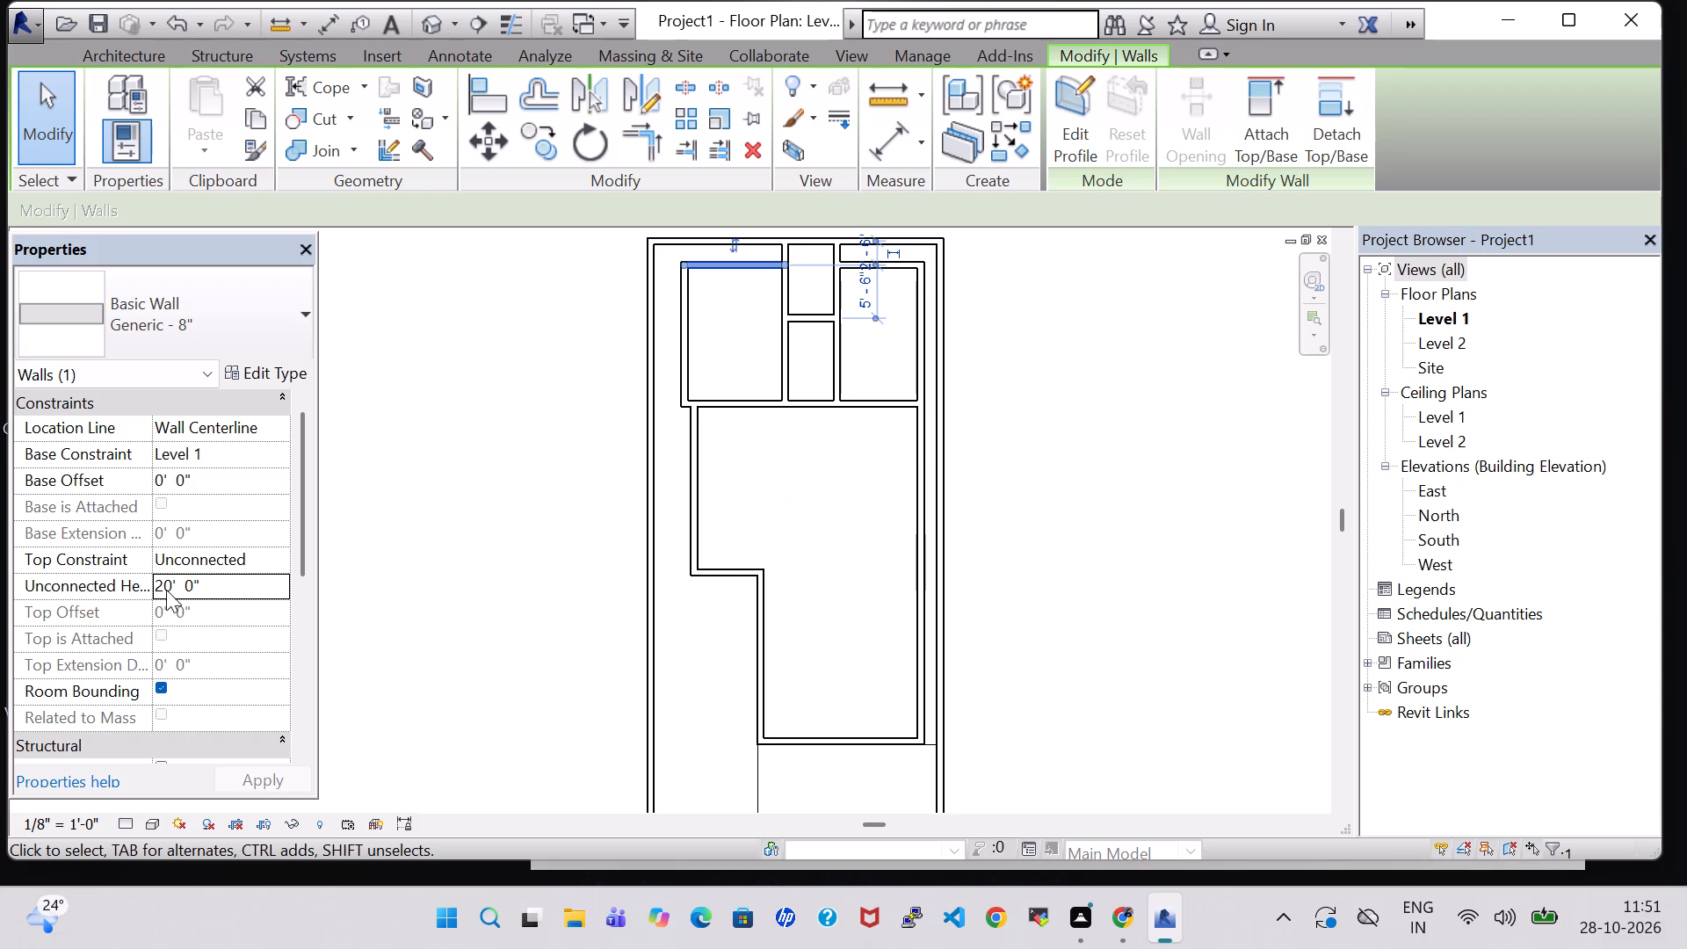
{"action": "left_click", "coordinate": [166, 590]}
{"action": "key", "text": "BackSpace"}
{"action": "key", "text": "1"}
{"action": "key", "text": "Return"}
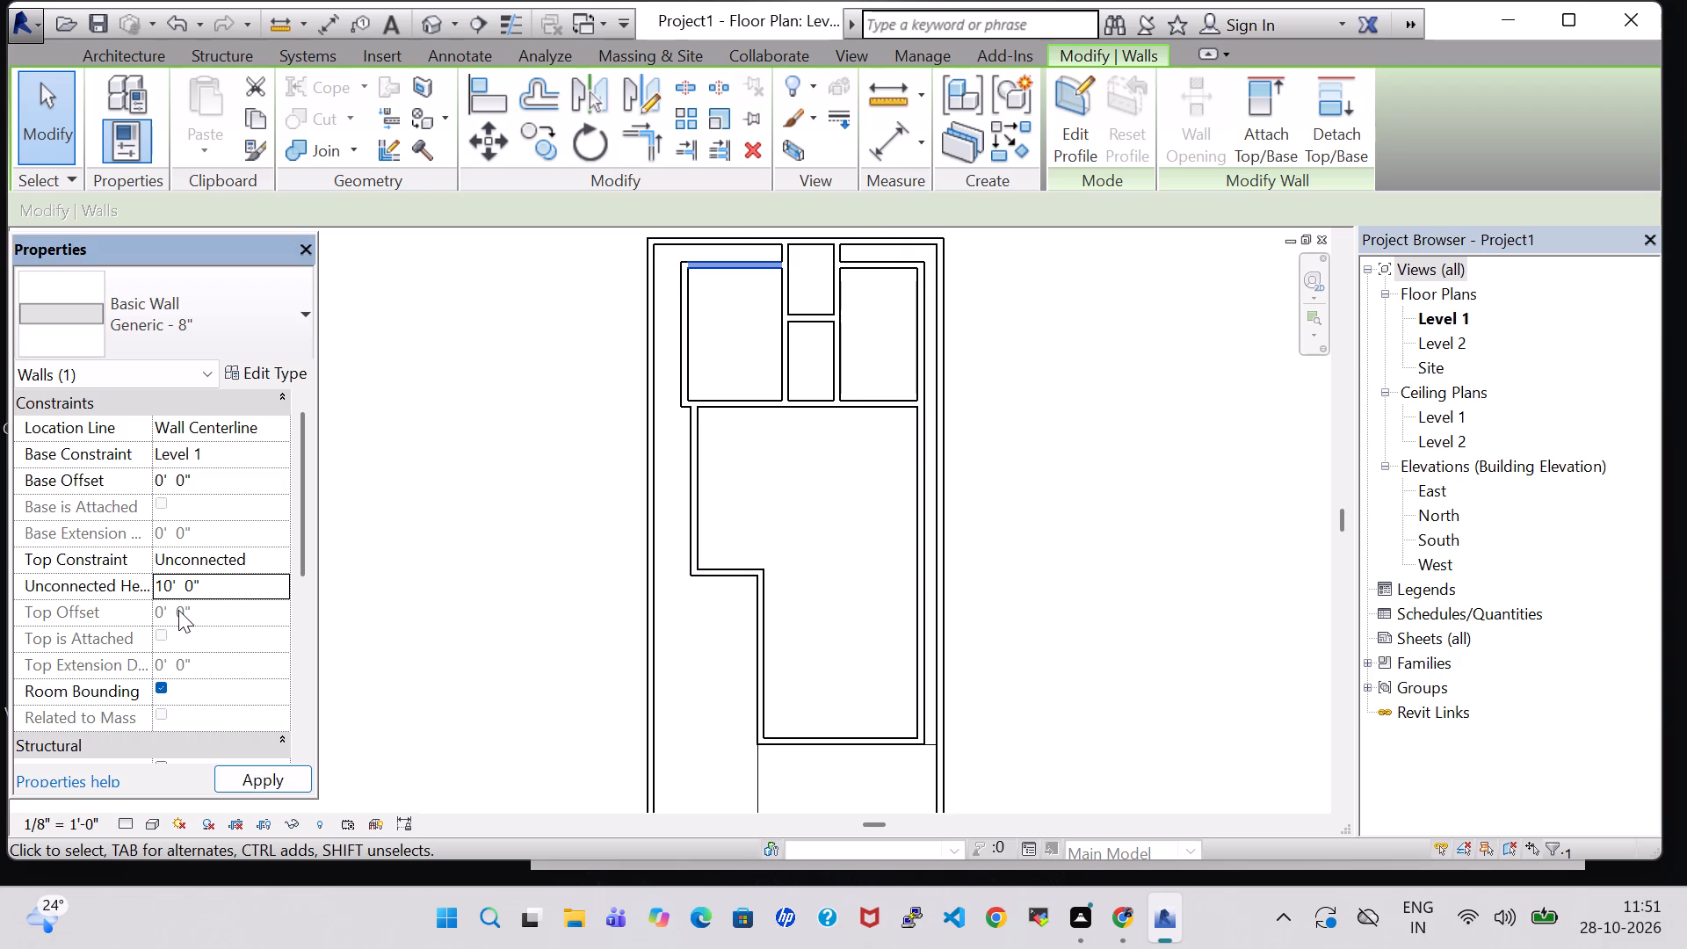
Set the unconnected height of the vertical partition between the upper-left room and the small central rooms to 10' 0".
{"action": "left_click", "coordinate": [789, 366]}
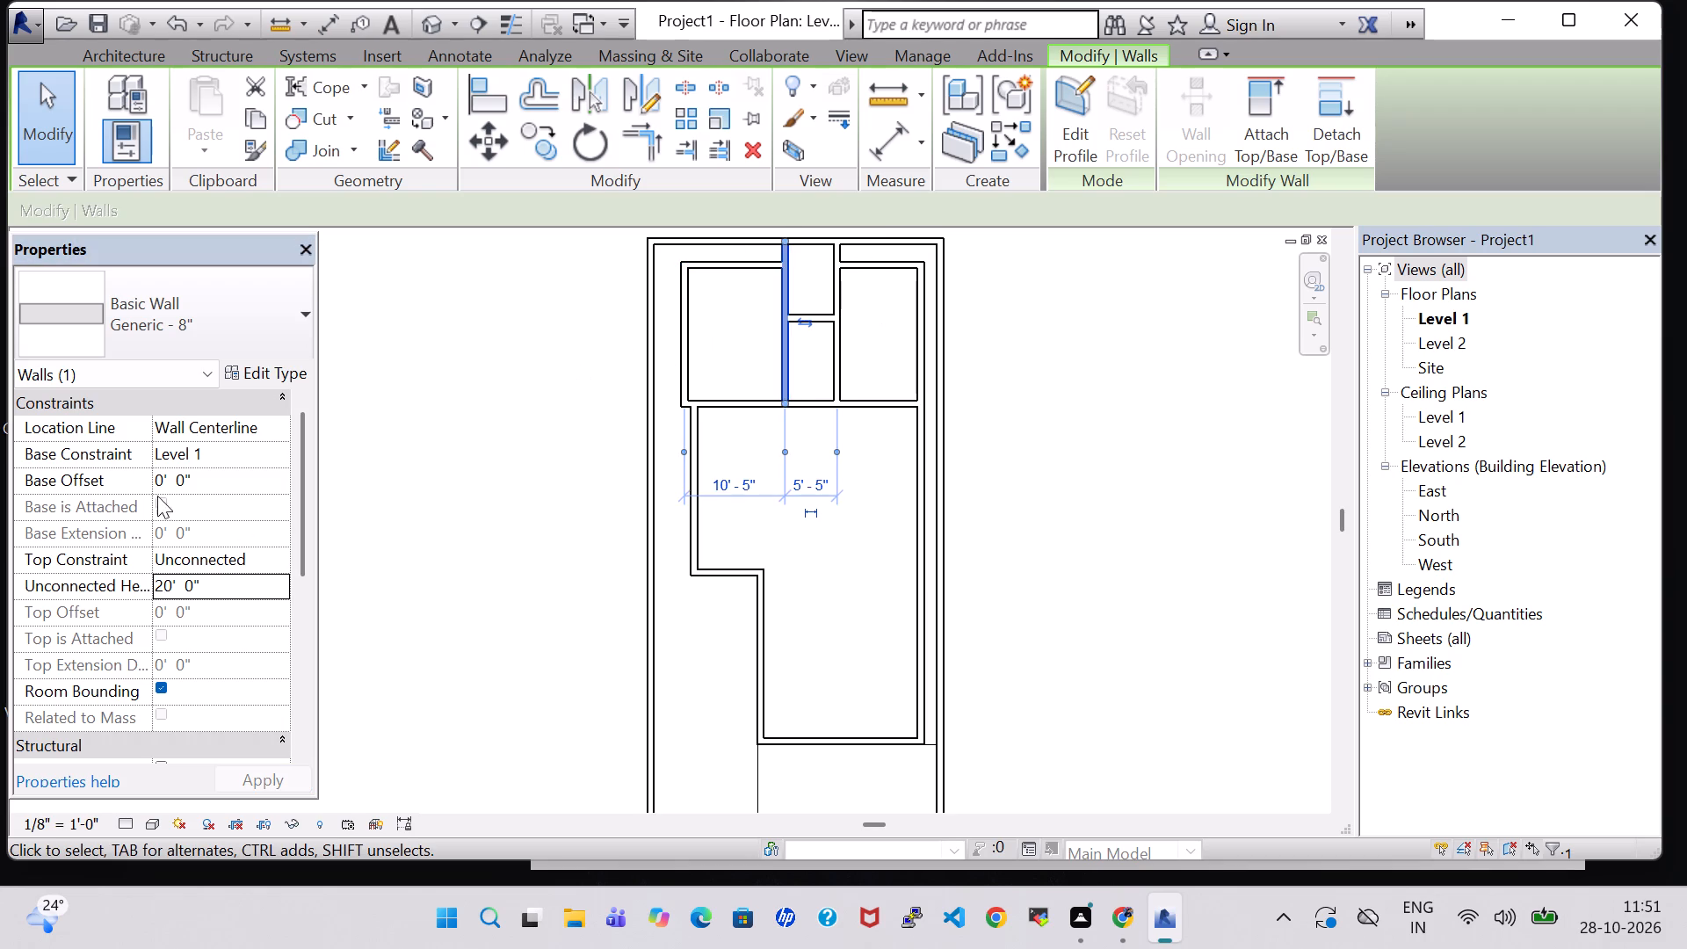
{"action": "left_click", "coordinate": [167, 583]}
{"action": "key", "text": "BackSpace"}
{"action": "key", "text": "1"}
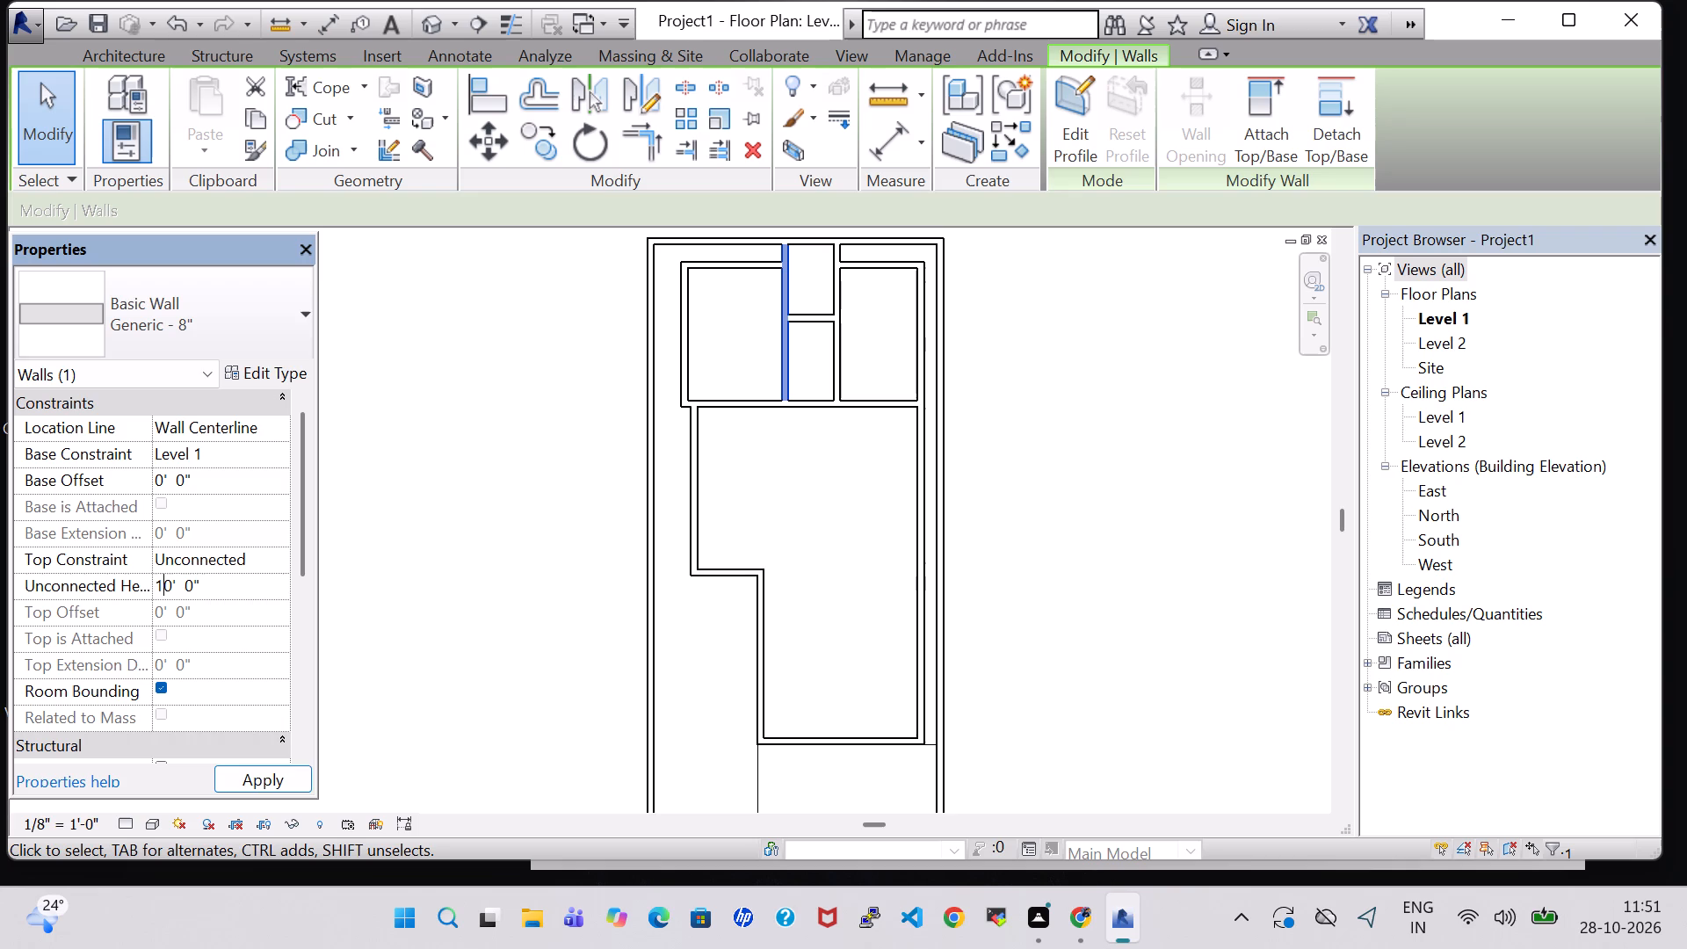
{"action": "key", "text": "Return"}
{"action": "left_click", "coordinate": [1106, 436]}
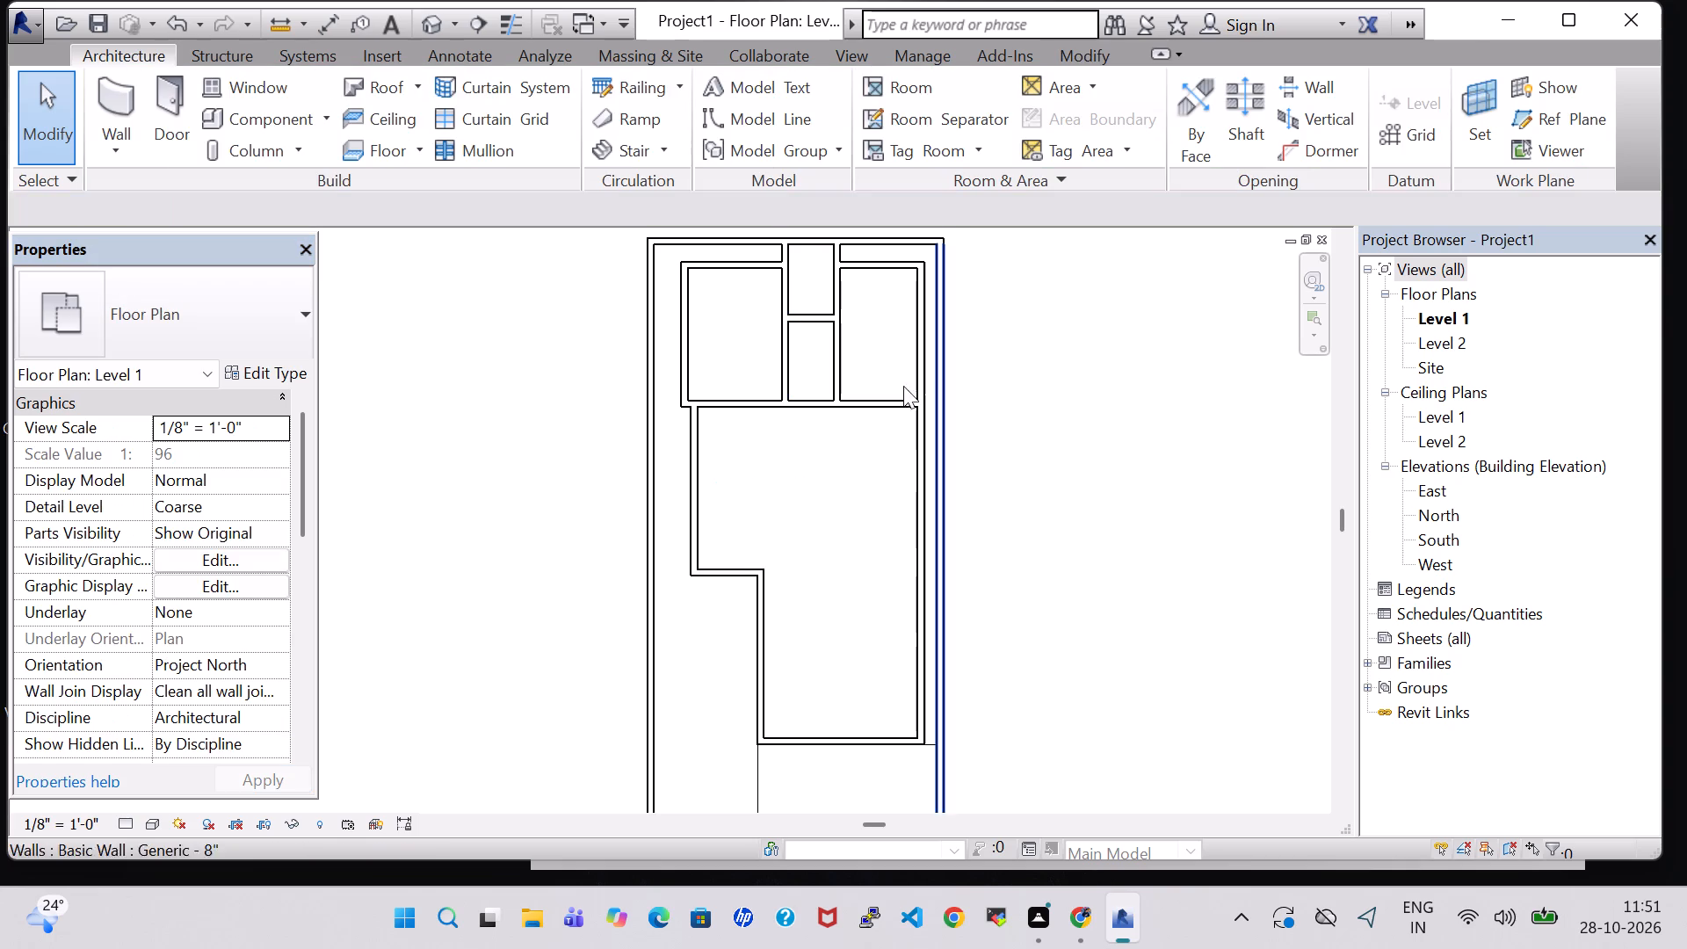
Set the unconnected height of the short horizontal partition dividing the two small central rooms to 10' 0".
{"action": "left_click", "coordinate": [807, 326]}
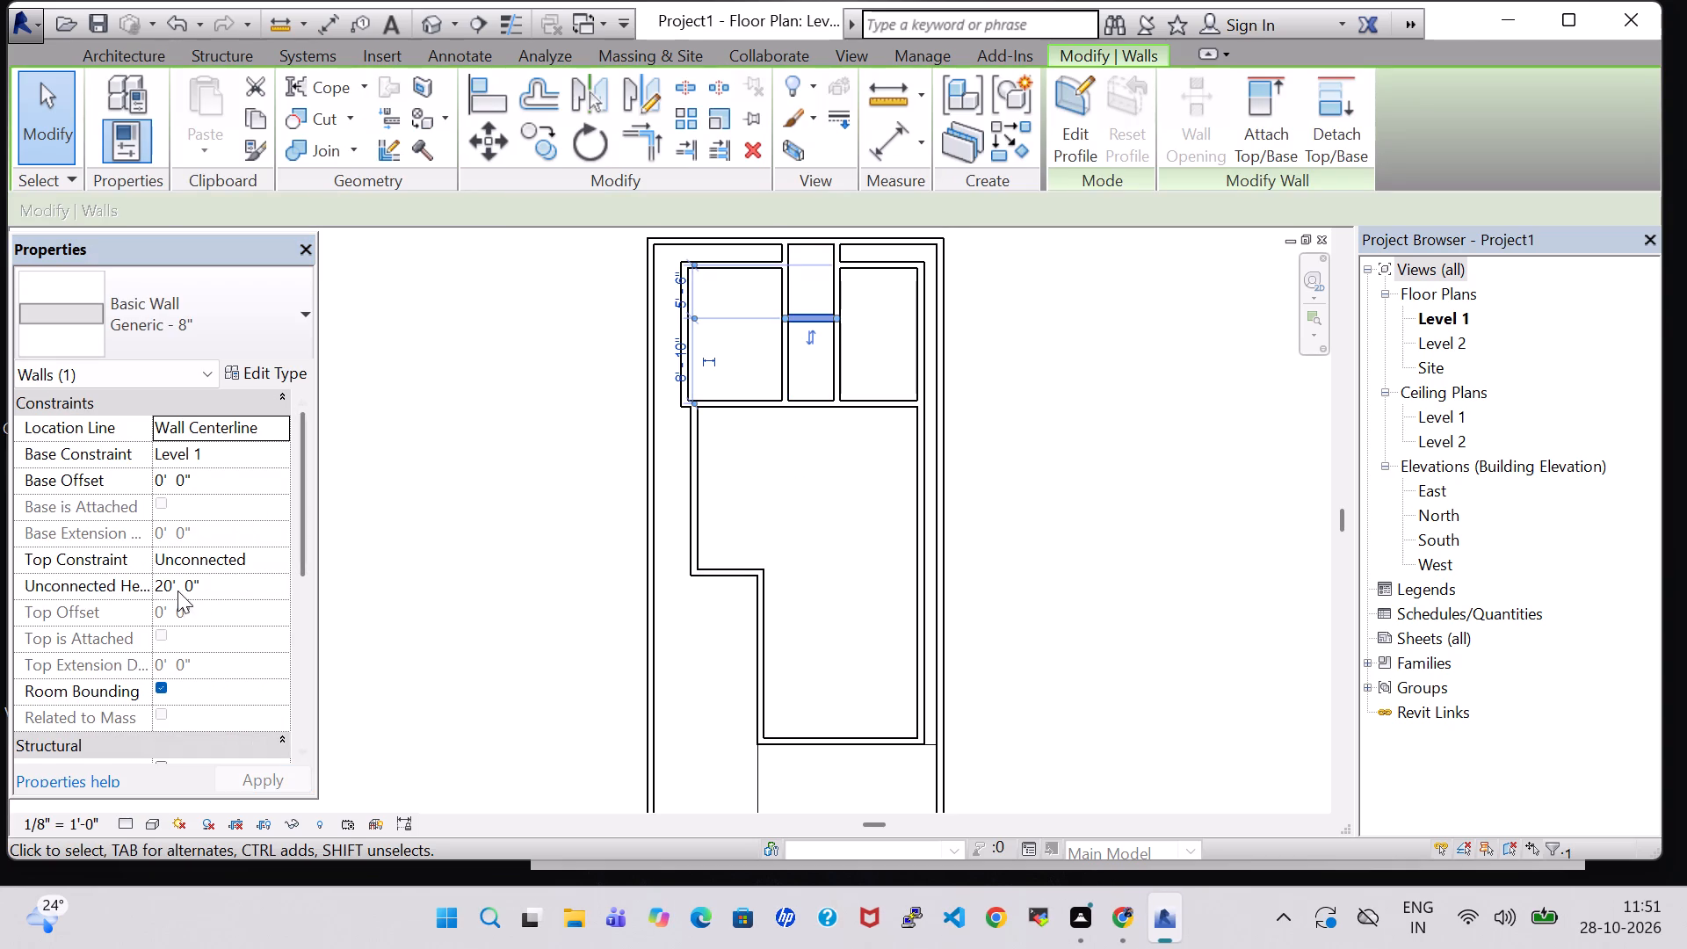
{"action": "left_click", "coordinate": [165, 587]}
{"action": "key", "text": "BackSpace"}
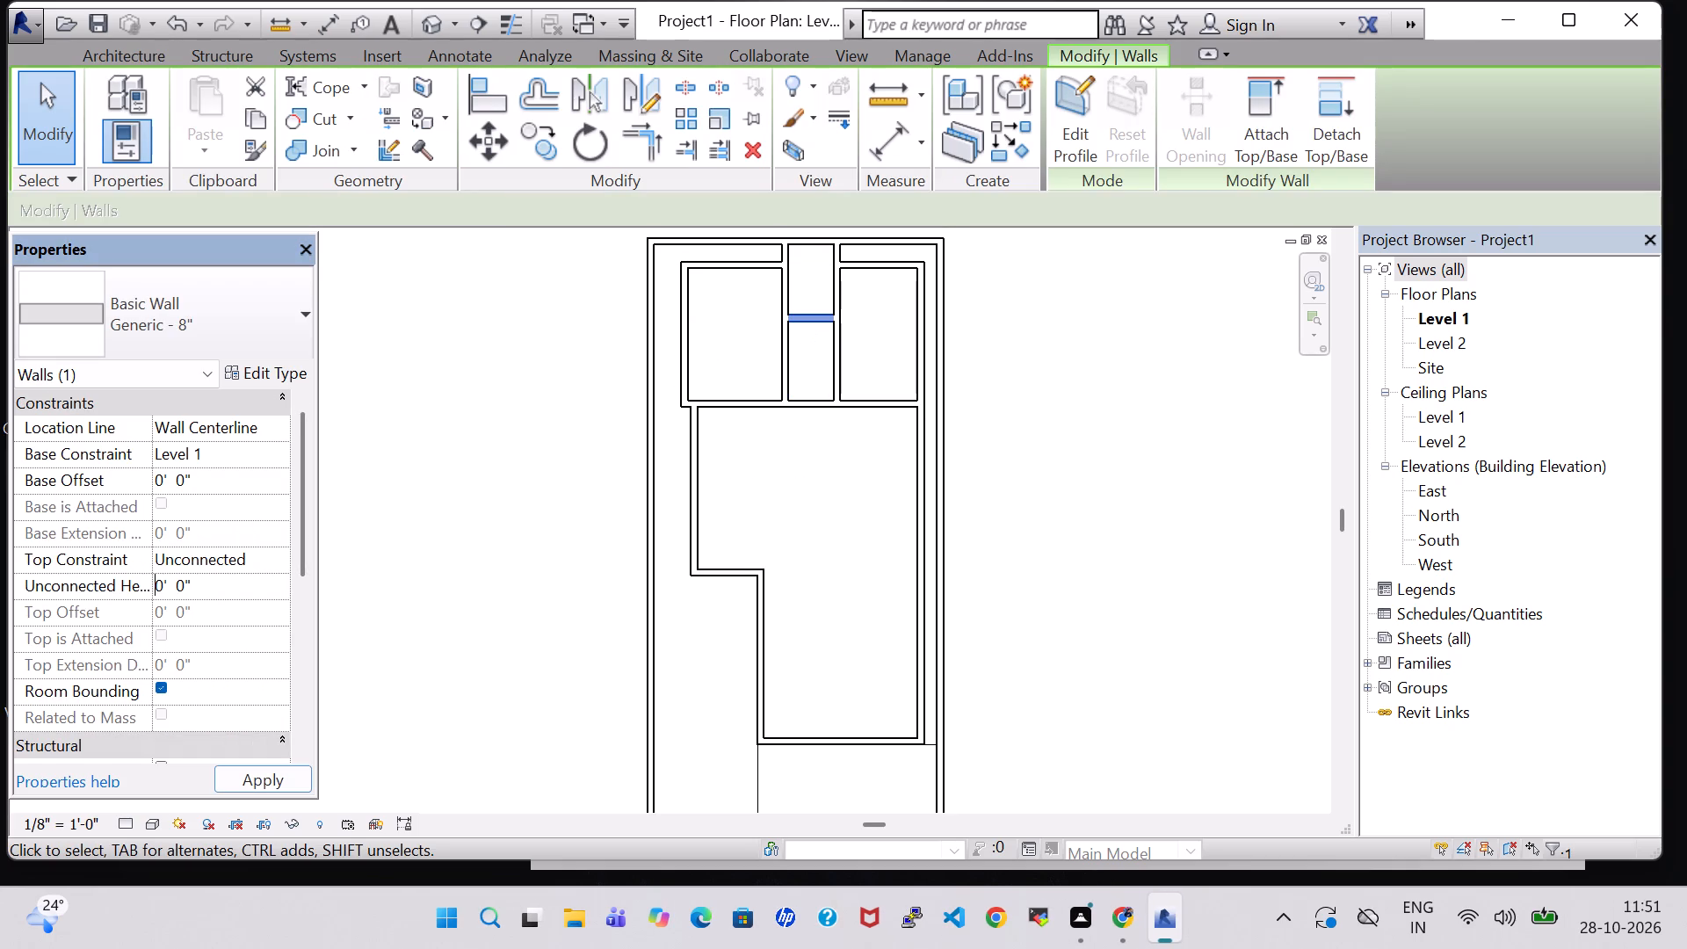
{"action": "key", "text": "1"}
{"action": "key", "text": "Return"}
{"action": "left_click", "coordinate": [1089, 407]}
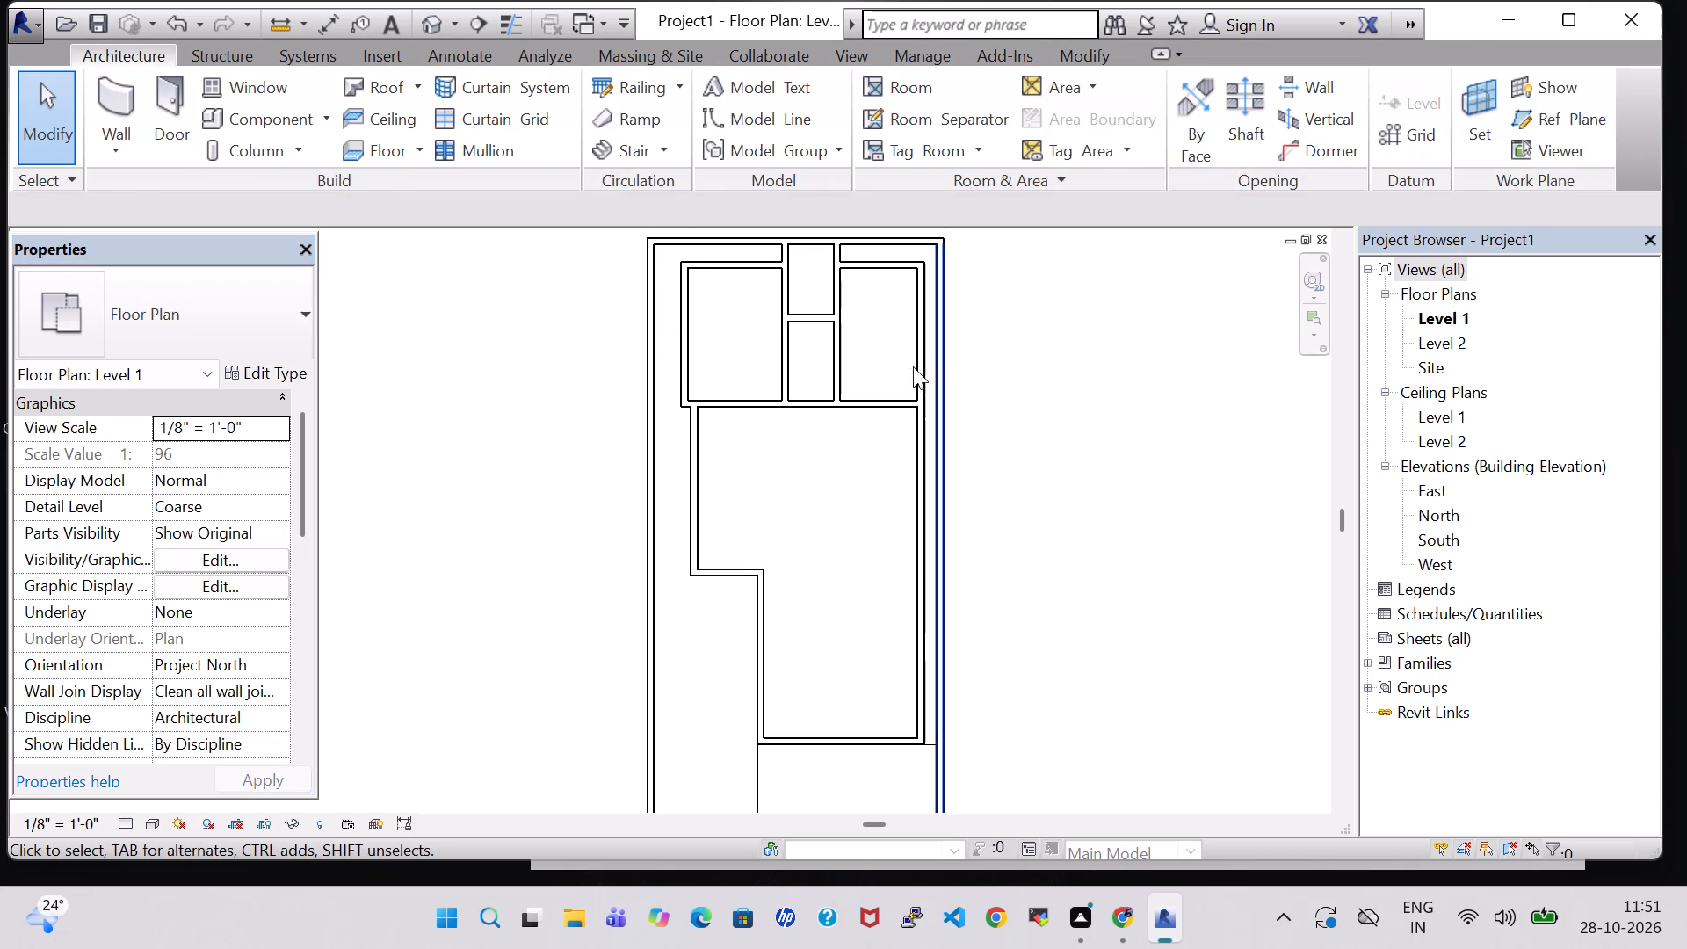
Set the unconnected height of the vertical partition between the small central rooms and the upper-right room to 10' 0".
{"action": "left_click", "coordinate": [843, 355]}
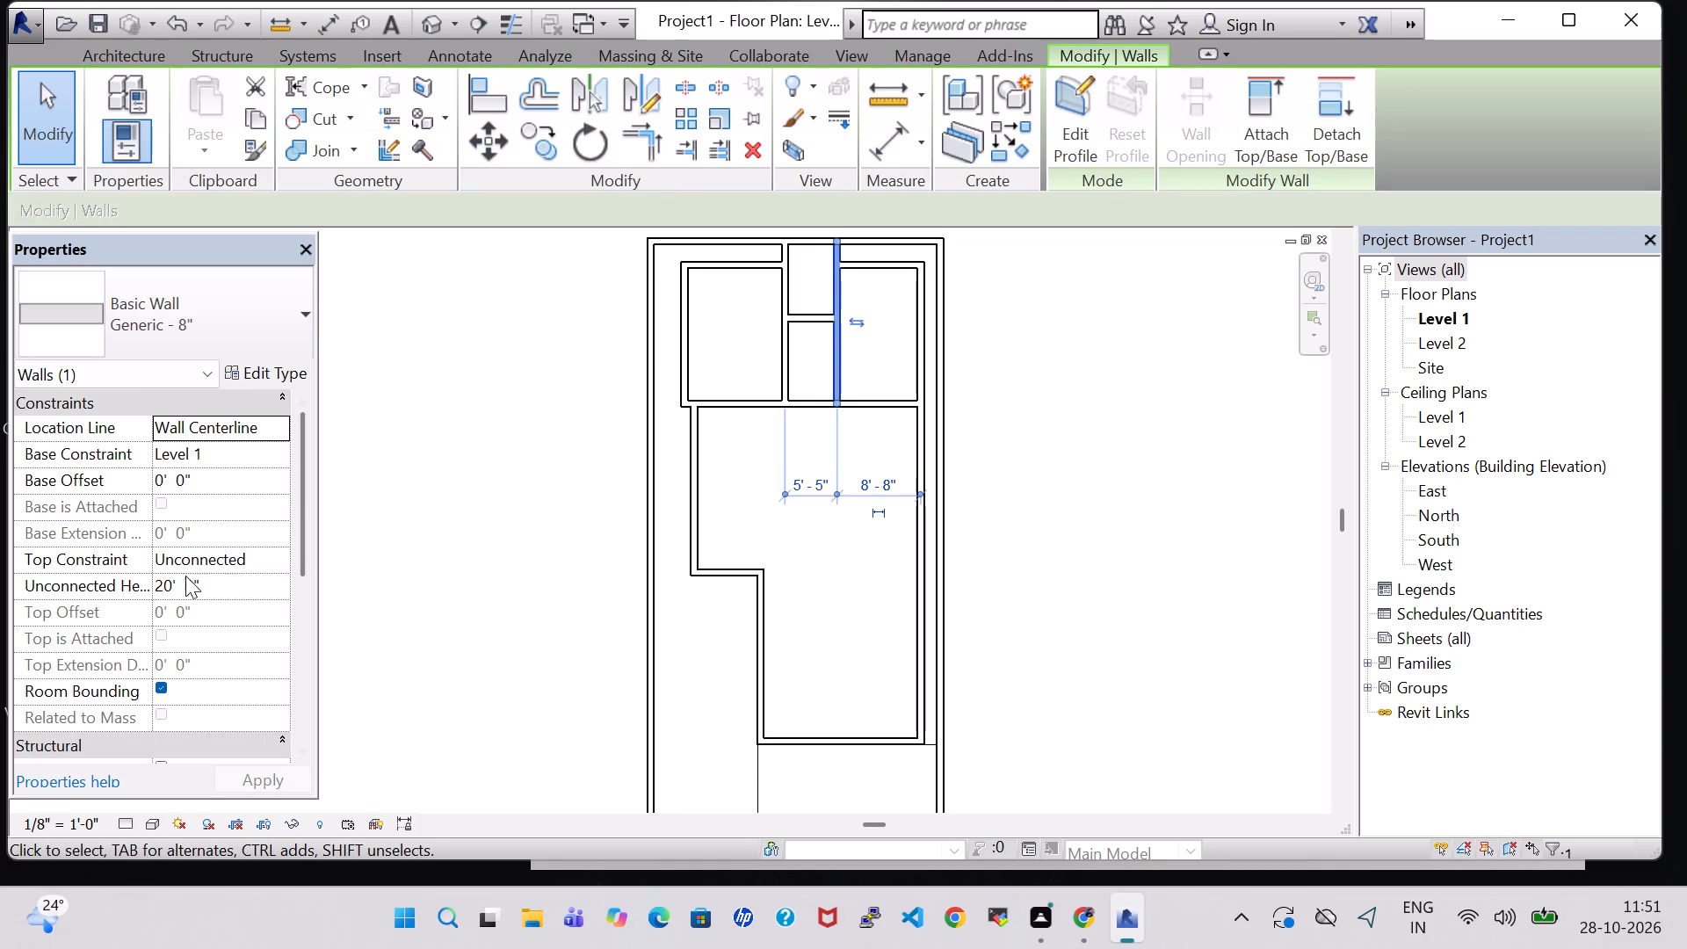
{"action": "left_click", "coordinate": [168, 583]}
{"action": "key", "text": "BackSpace"}
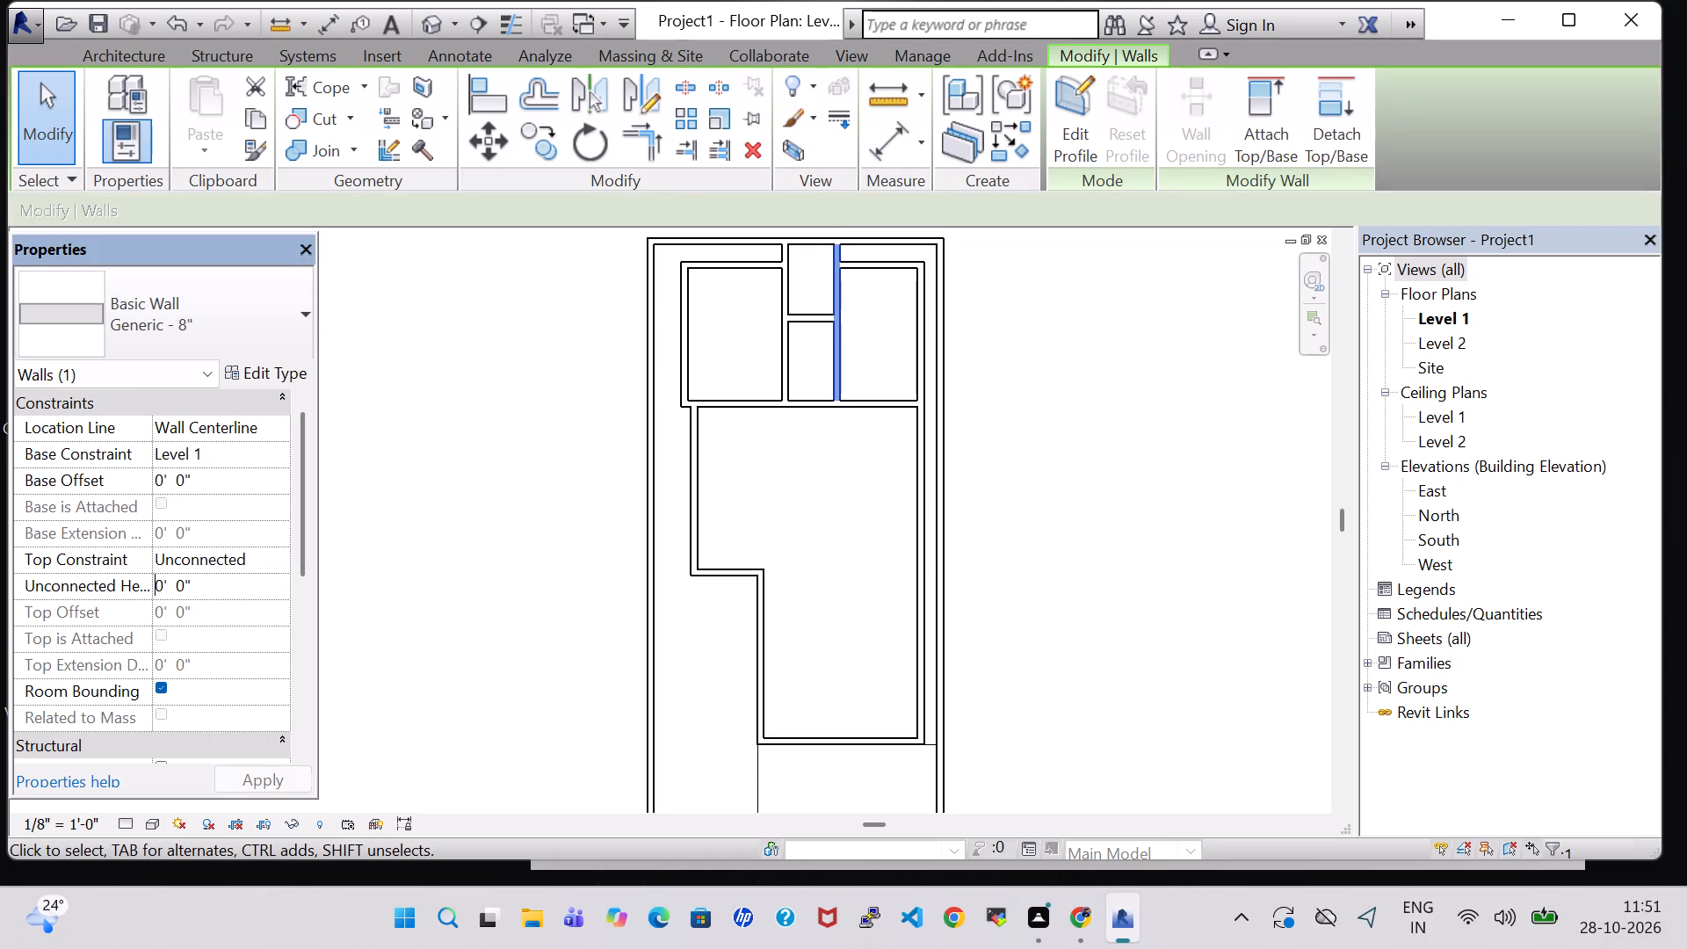
{"action": "key", "text": "1"}
{"action": "key", "text": "Return"}
{"action": "left_click", "coordinate": [1118, 357]}
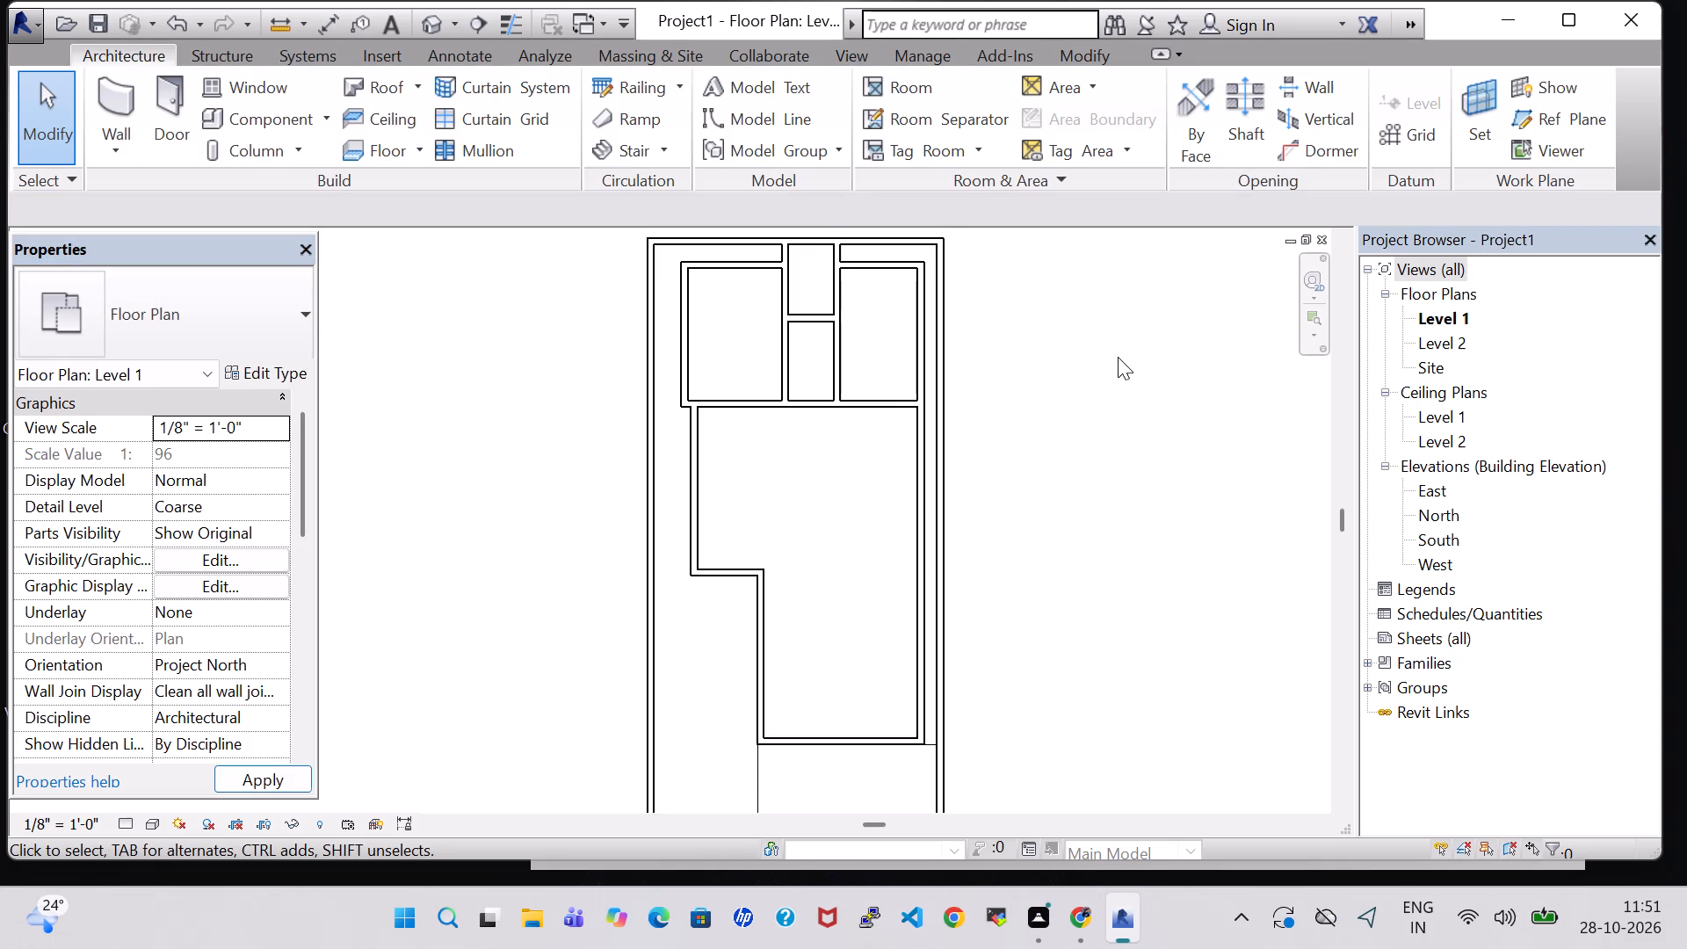
Set the unconnected height of the upper-right room's top wall to 10' 0".
{"action": "left_click", "coordinate": [896, 272]}
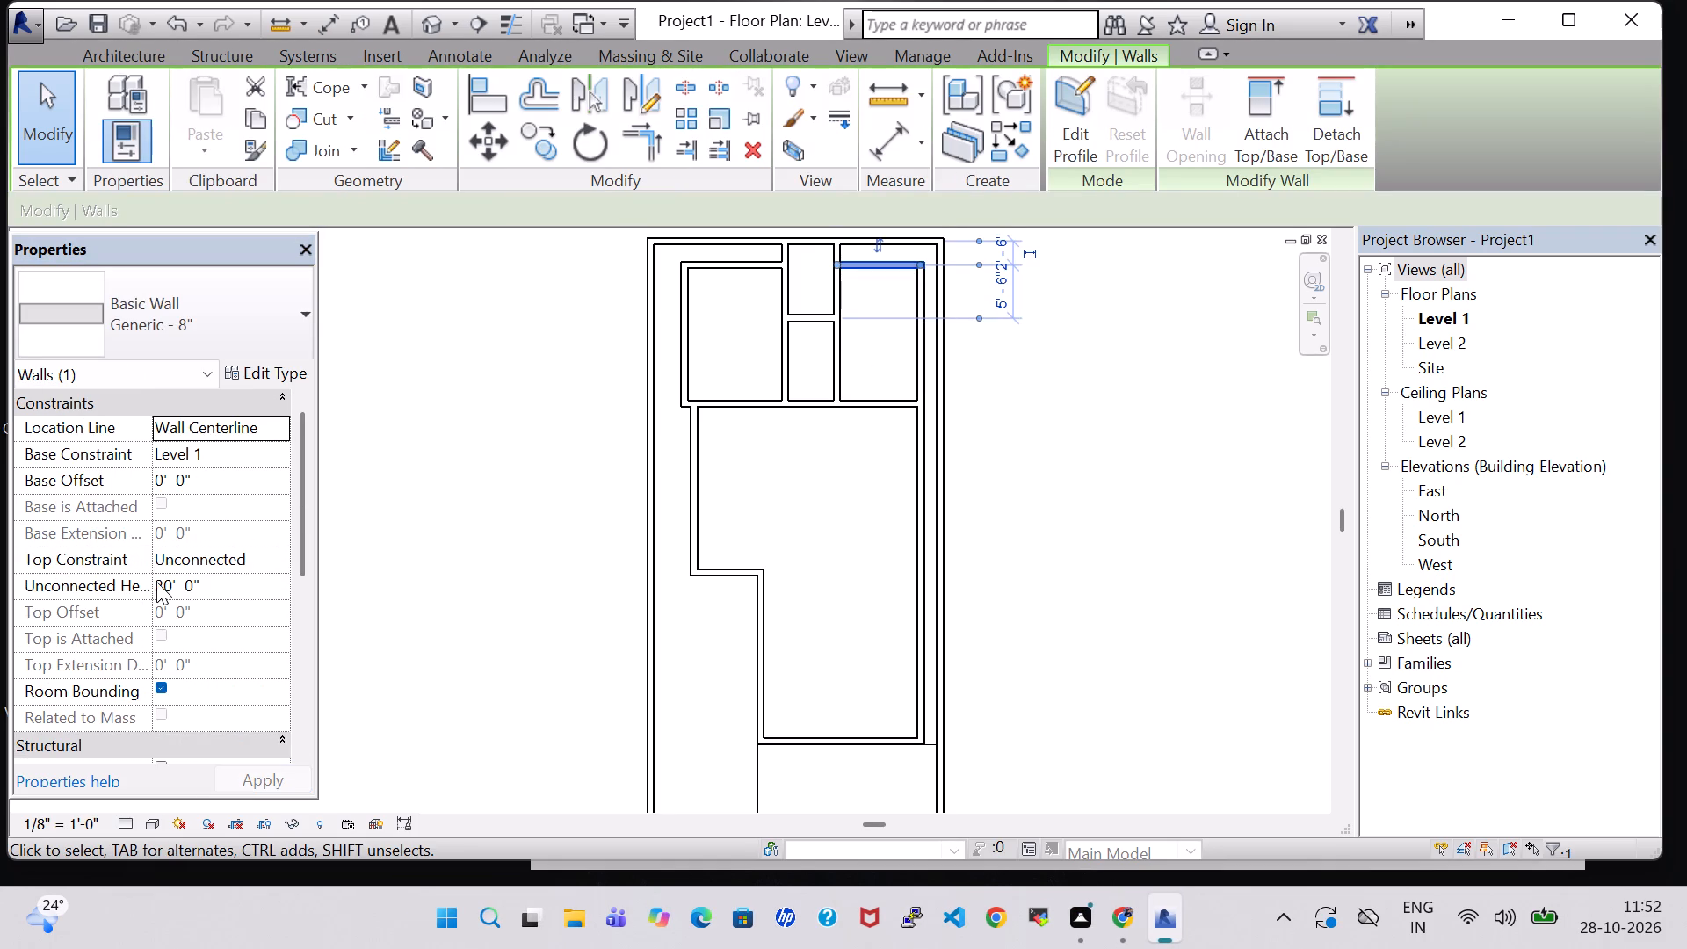
{"action": "left_click", "coordinate": [167, 586]}
{"action": "key", "text": "BackSpace"}
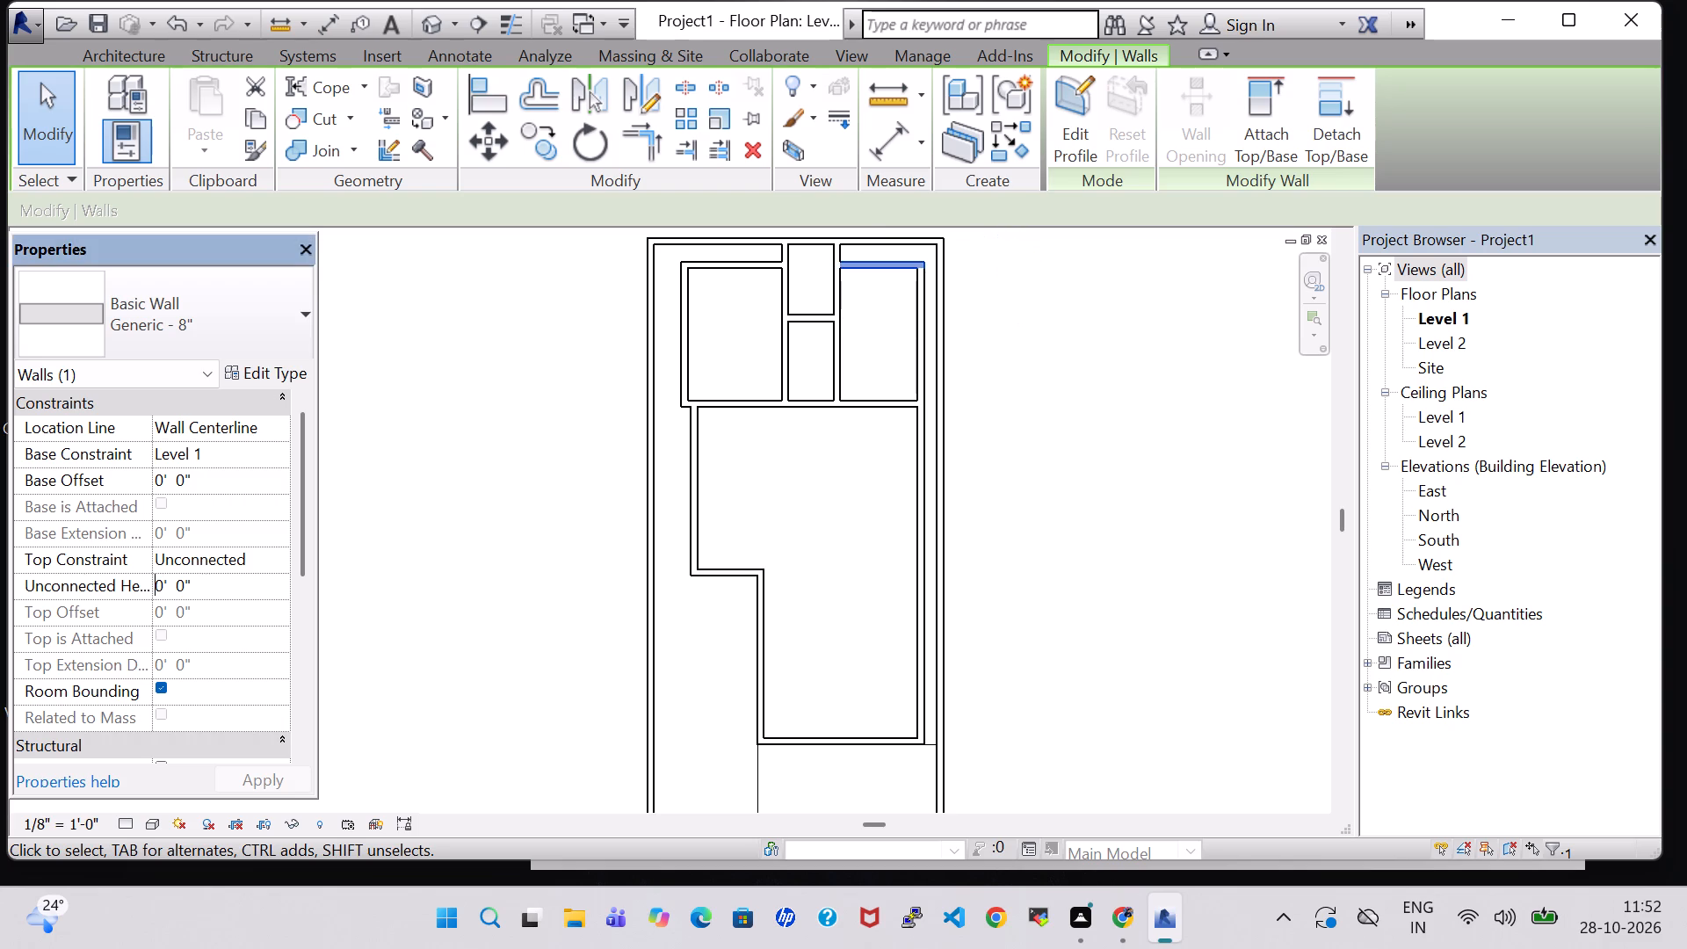
{"action": "key", "text": "1"}
{"action": "key", "text": "Return"}
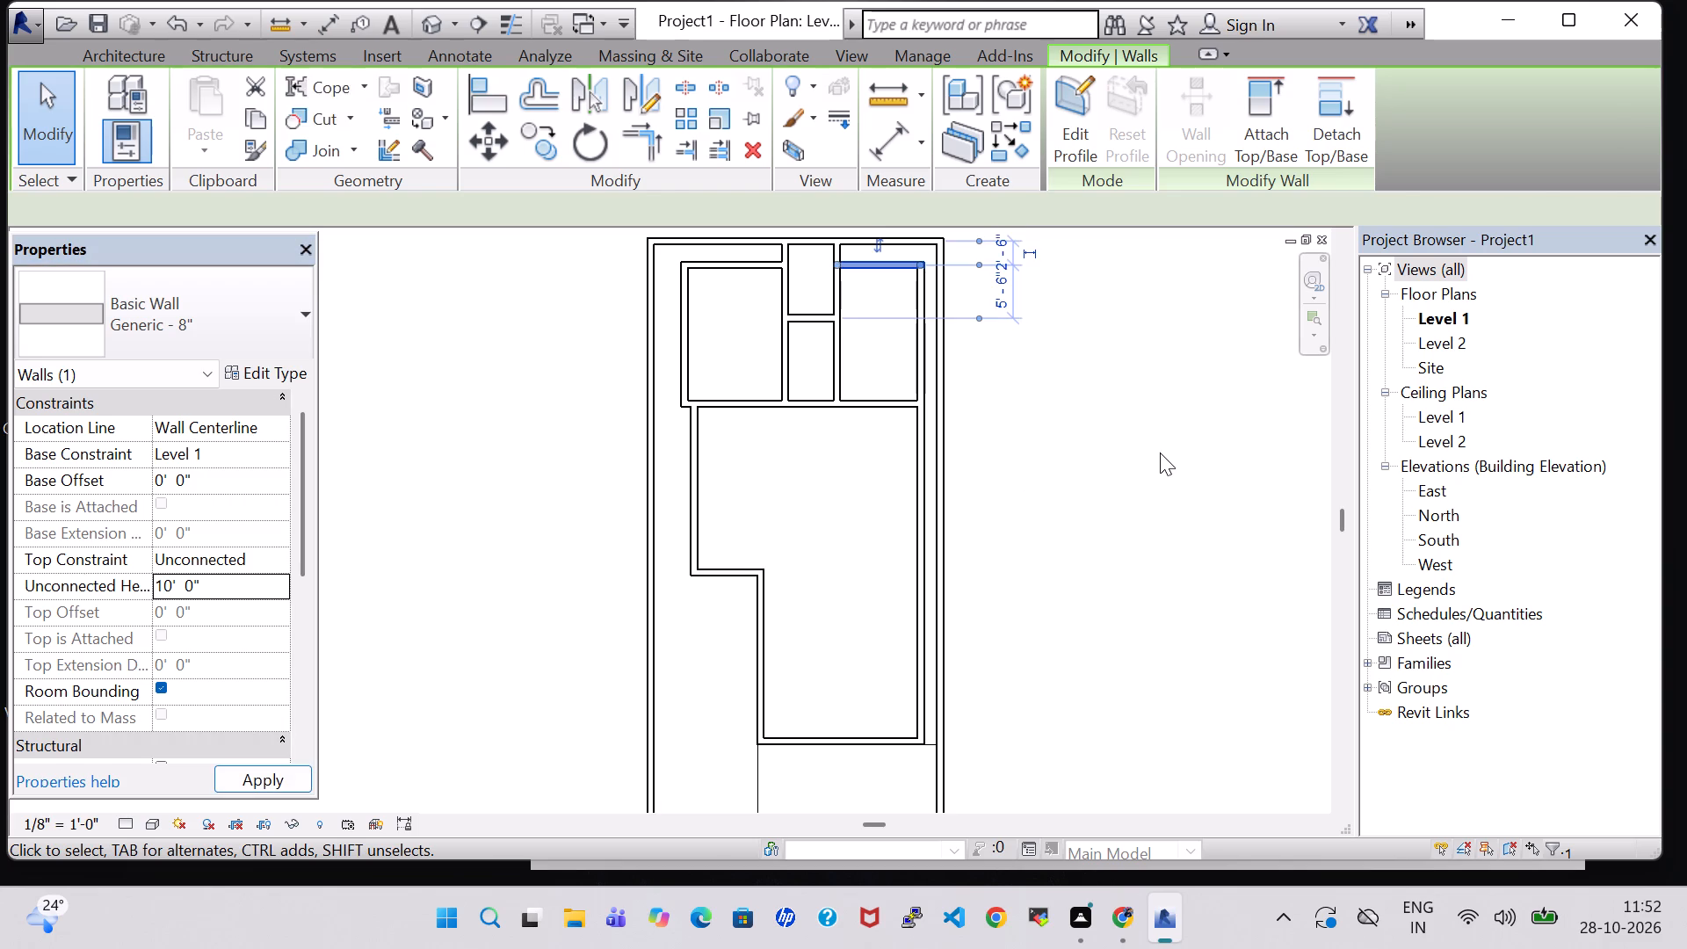
{"action": "left_click", "coordinate": [1160, 453]}
Set the unconnected height of the long interior wall on the plan's right side to 10' 0".
{"action": "left_click", "coordinate": [915, 342]}
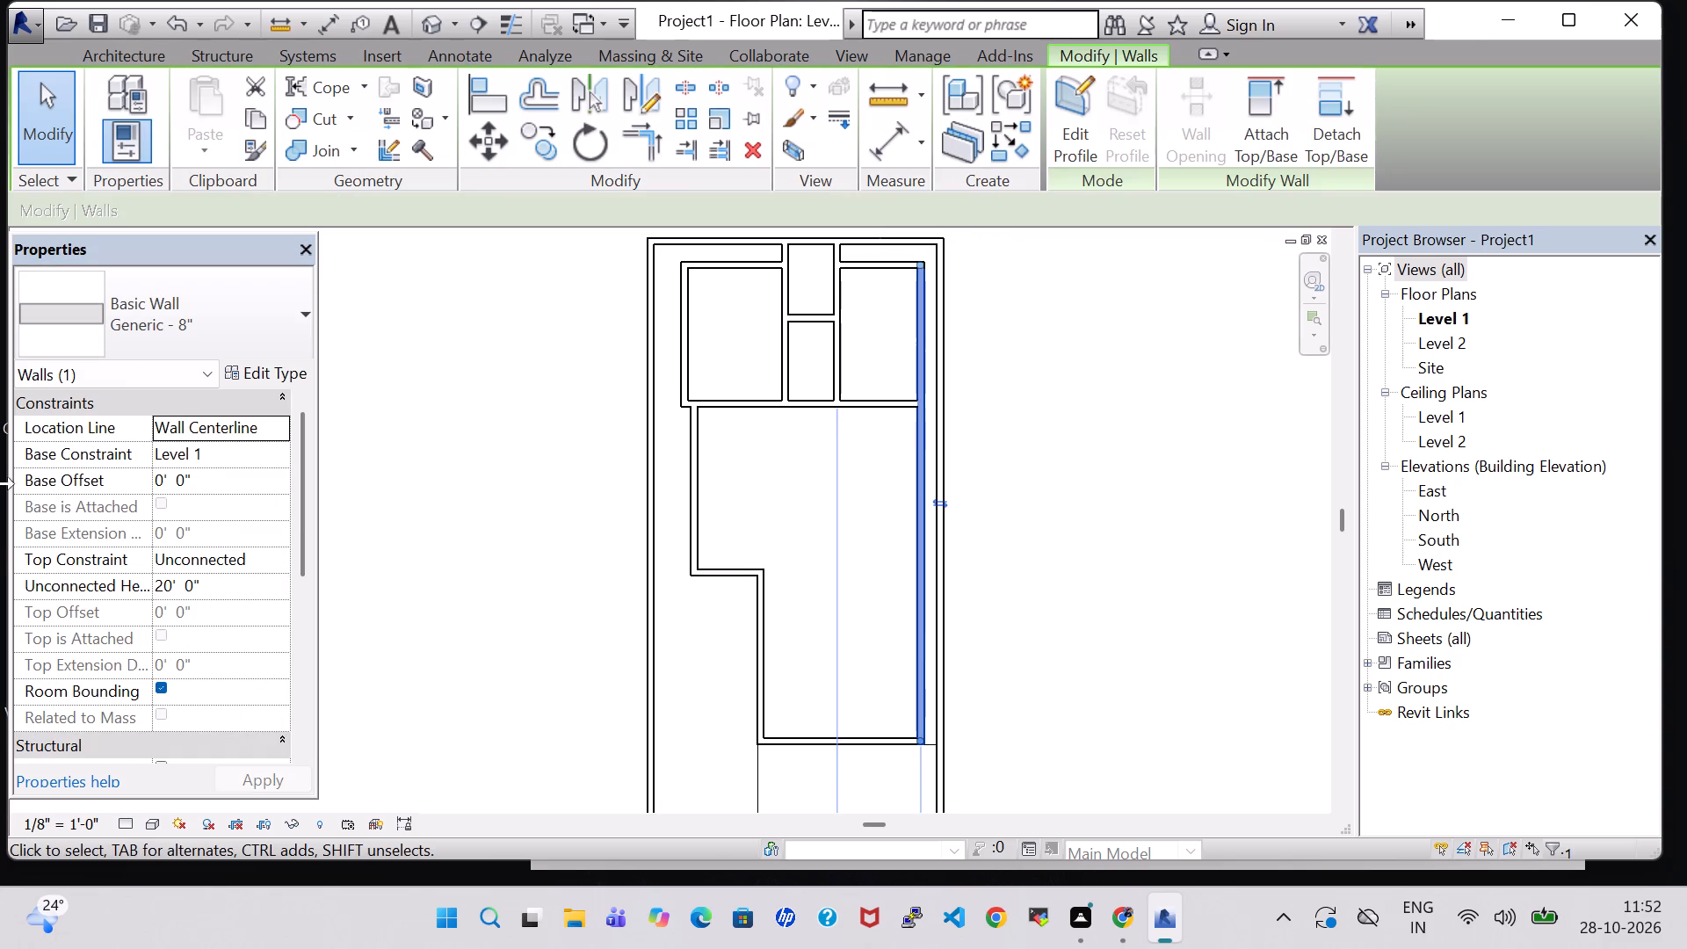
{"action": "left_click", "coordinate": [164, 580]}
{"action": "key", "text": "BackSpace"}
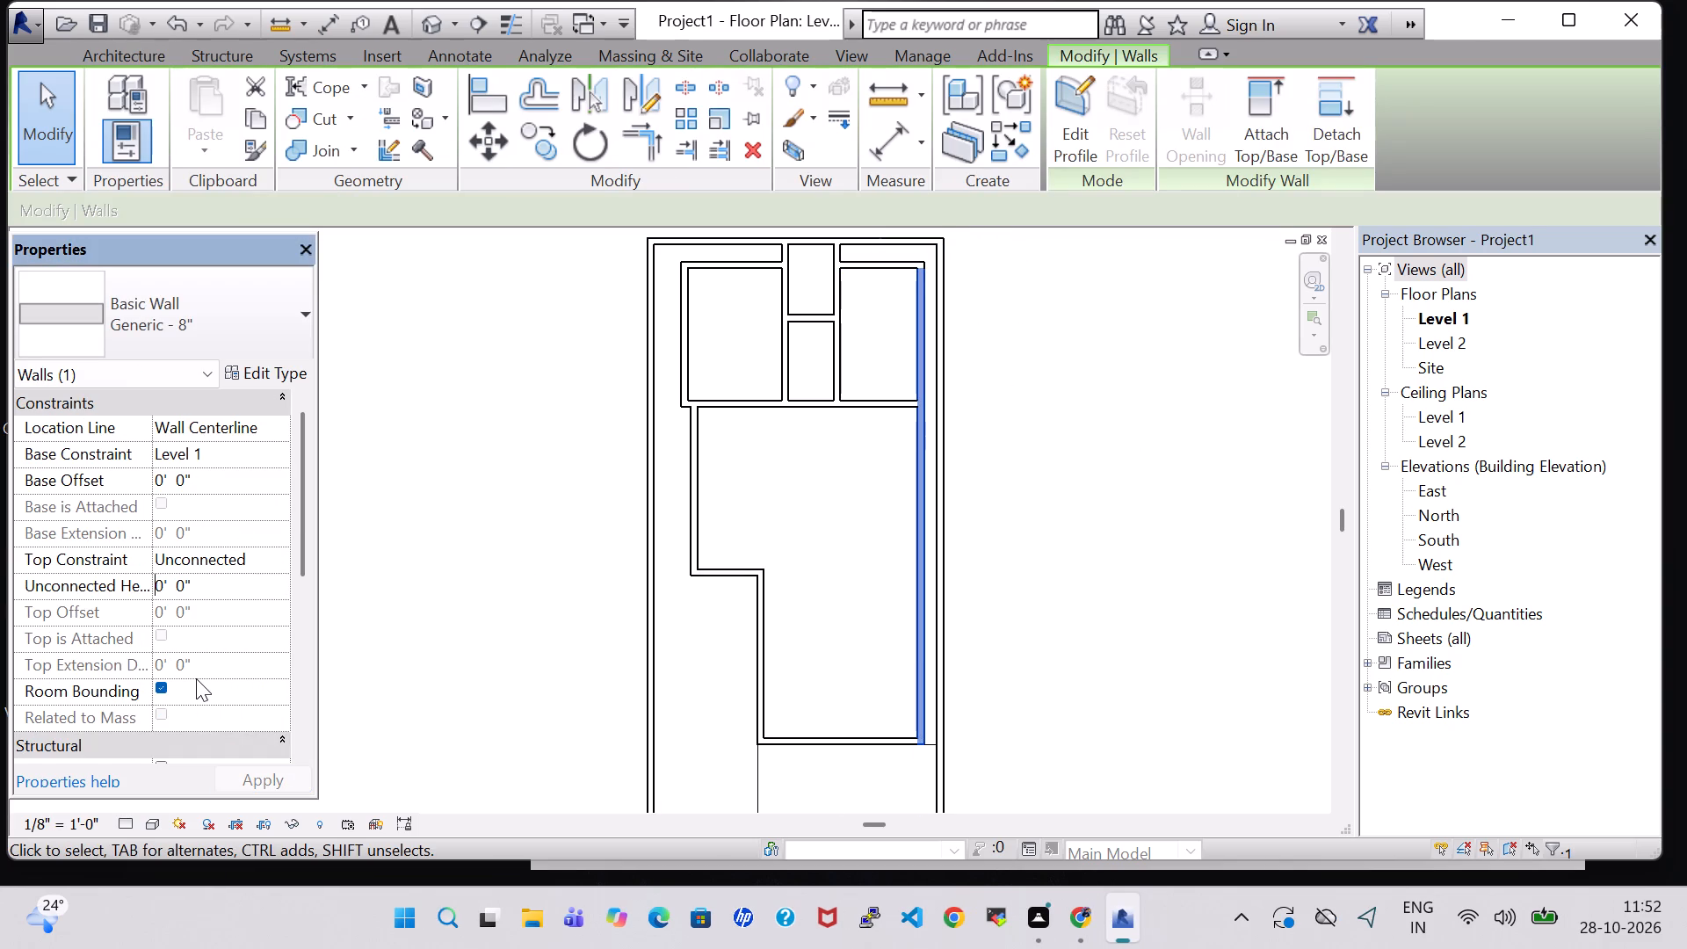
{"action": "key", "text": "1"}
{"action": "key", "text": "Return"}
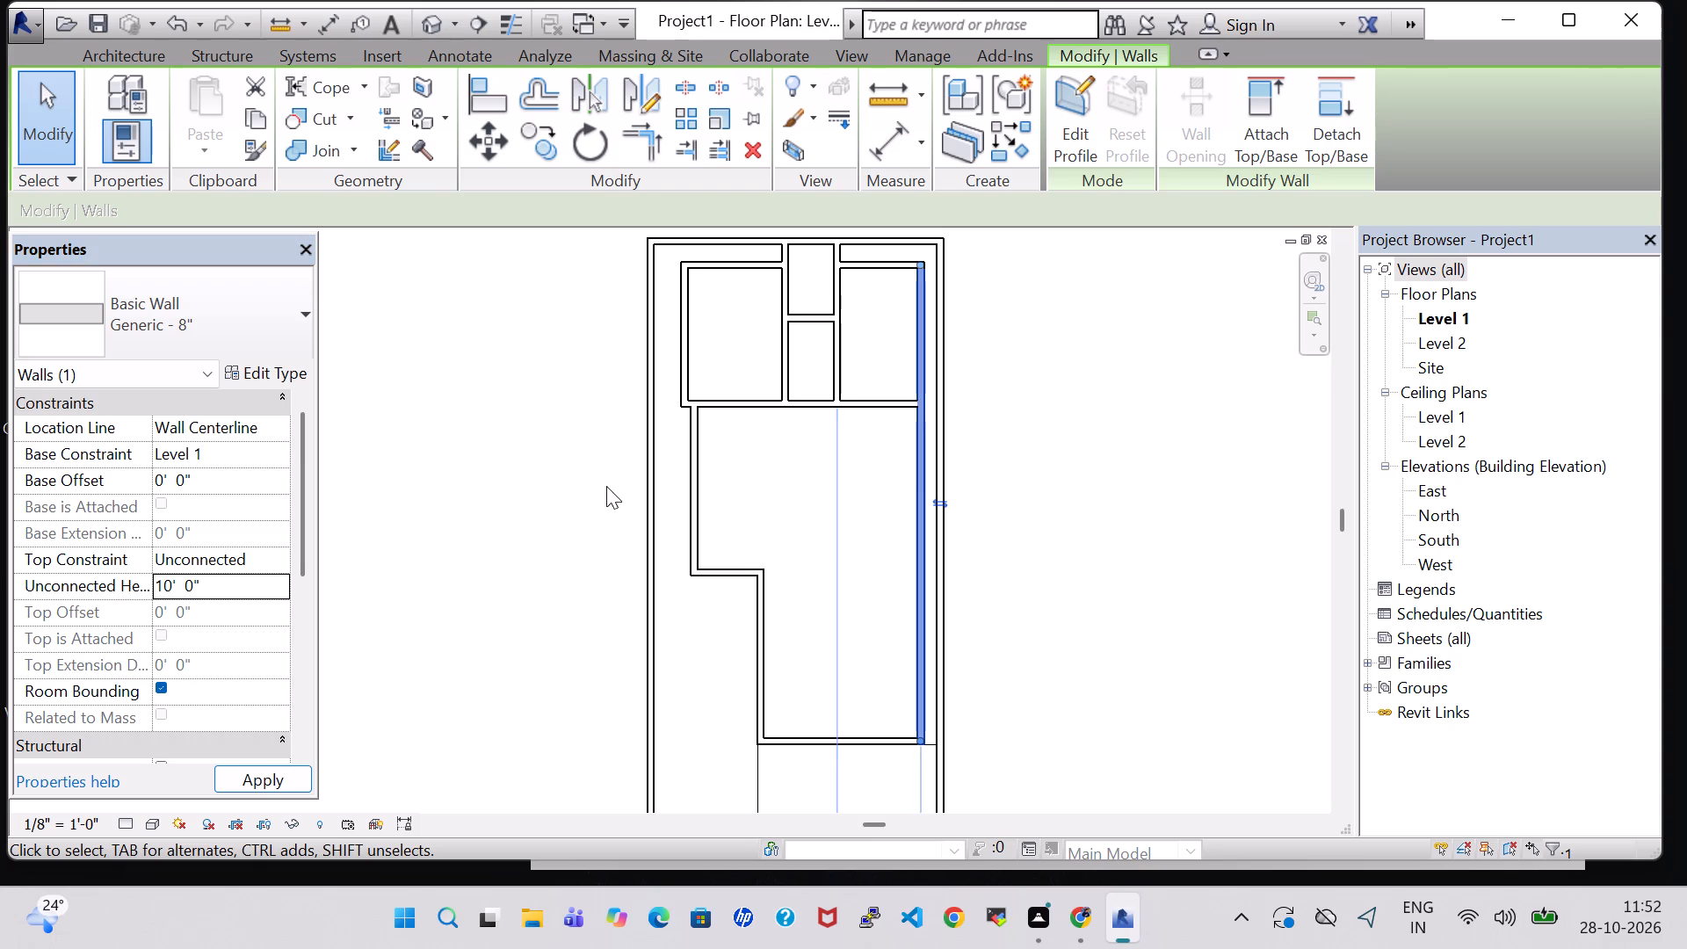
{"action": "left_click", "coordinate": [1073, 392]}
Check the unconnected heights of the walls around the upper rooms and the outer perimeter by selecting them one at a time.
{"action": "left_click", "coordinate": [842, 402]}
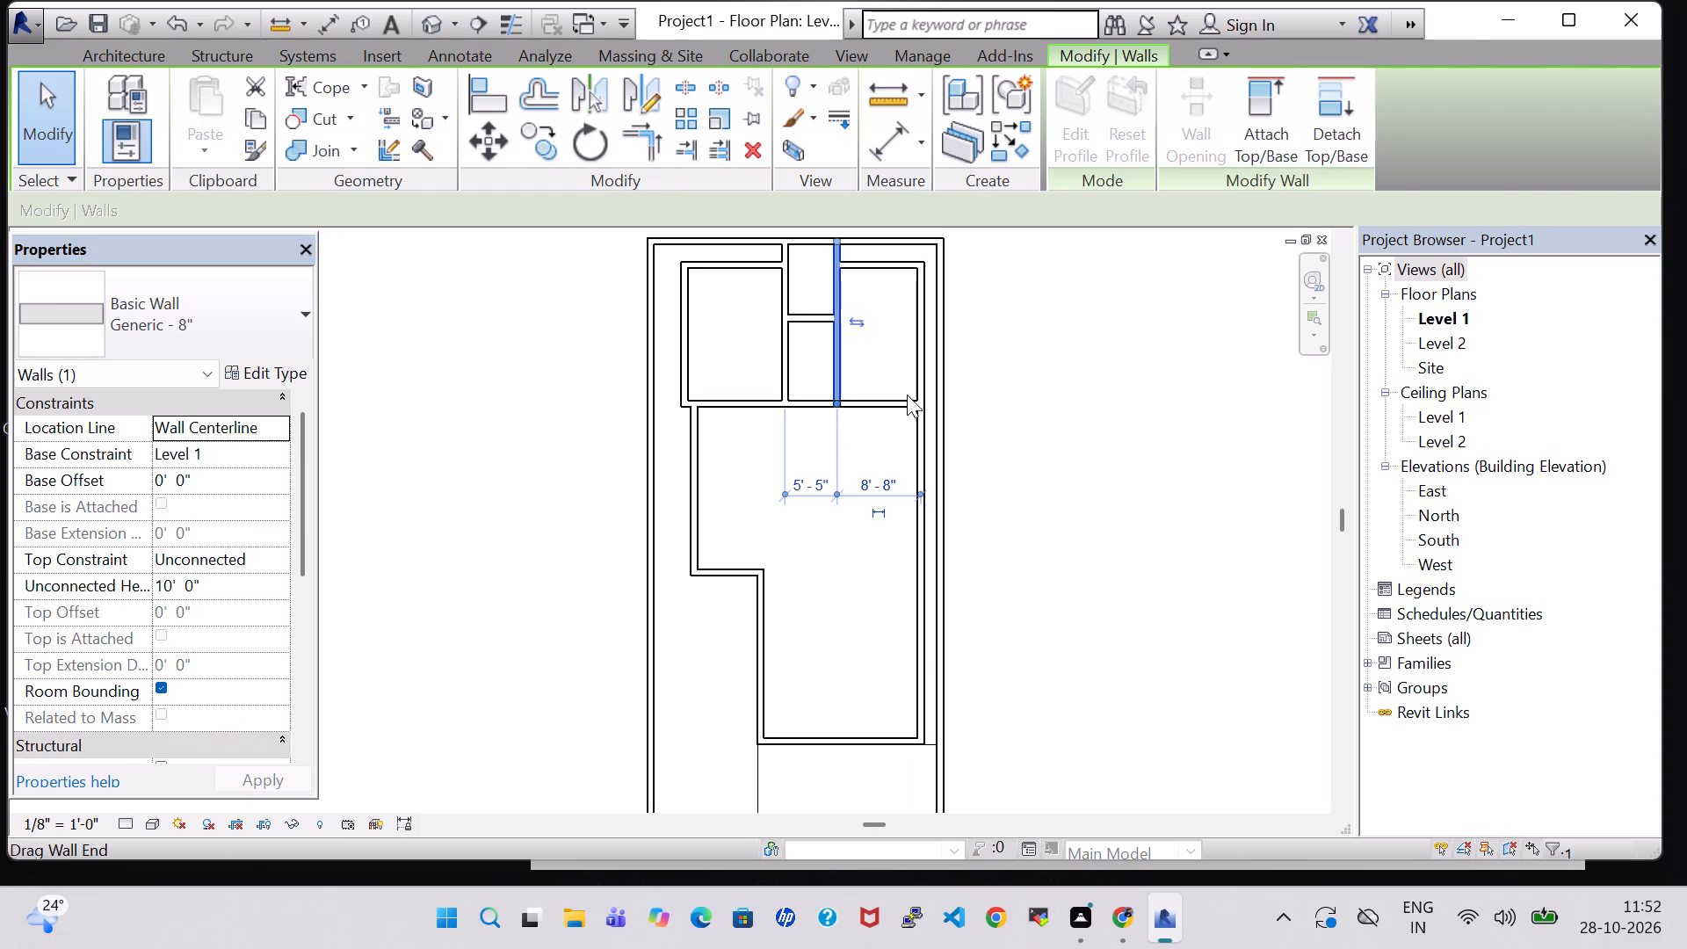
{"action": "left_click", "coordinate": [989, 384]}
{"action": "left_click", "coordinate": [820, 409]}
{"action": "left_click", "coordinate": [1066, 407]}
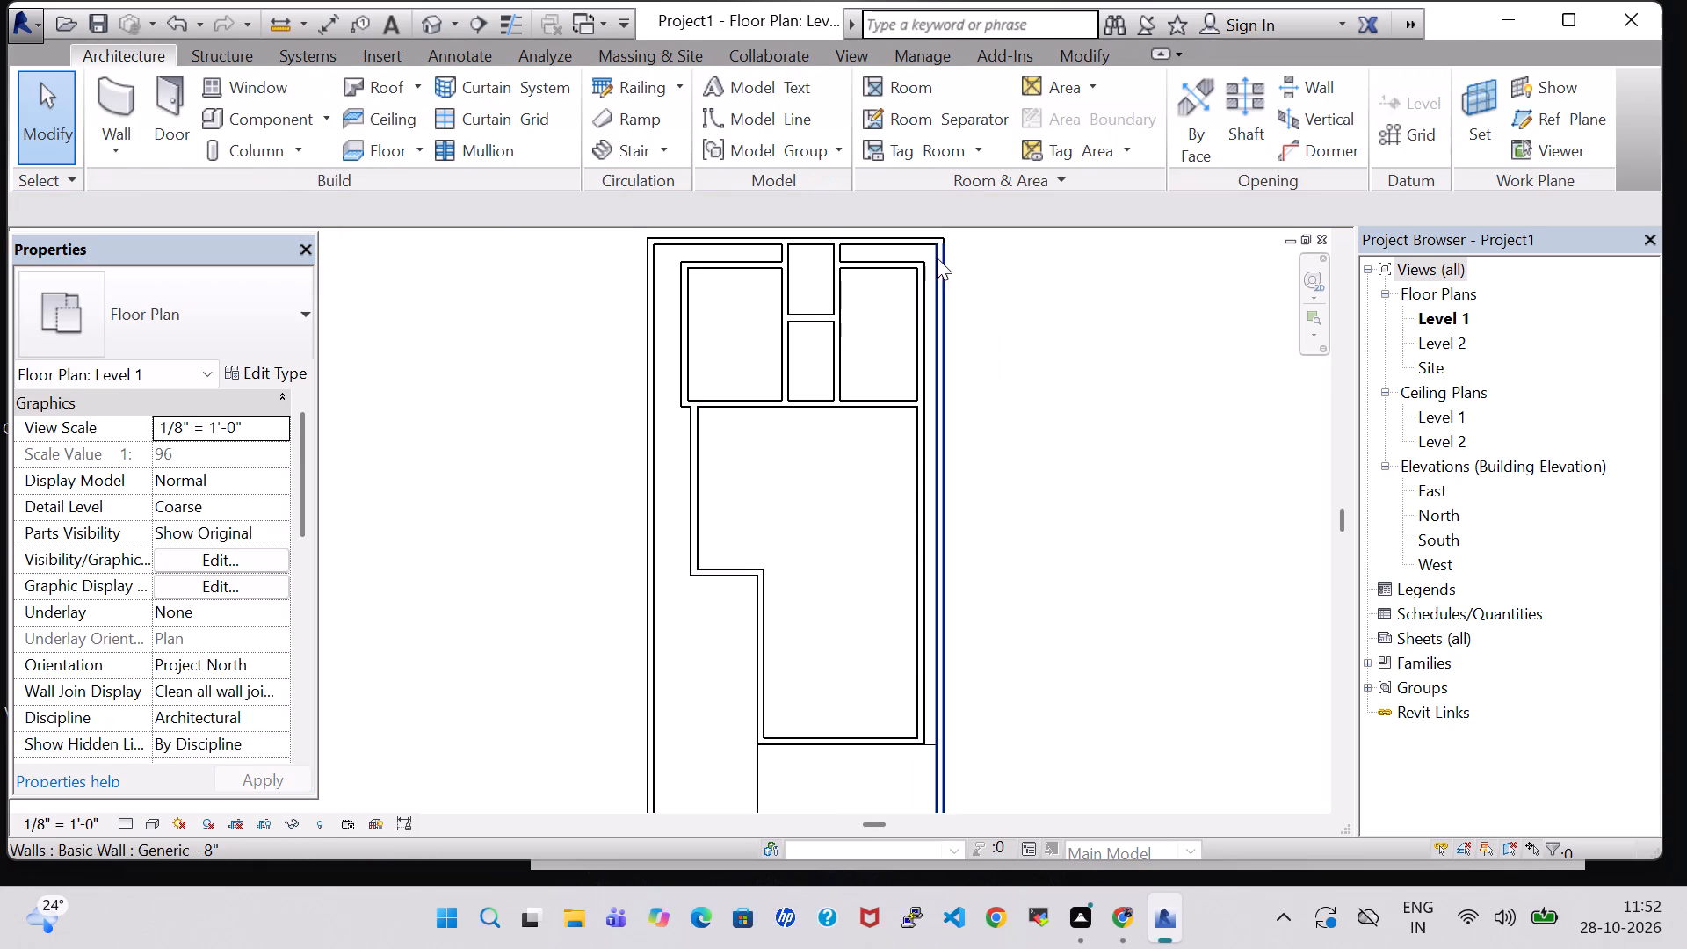
{"action": "left_click", "coordinate": [894, 244]}
{"action": "left_click", "coordinate": [1069, 378]}
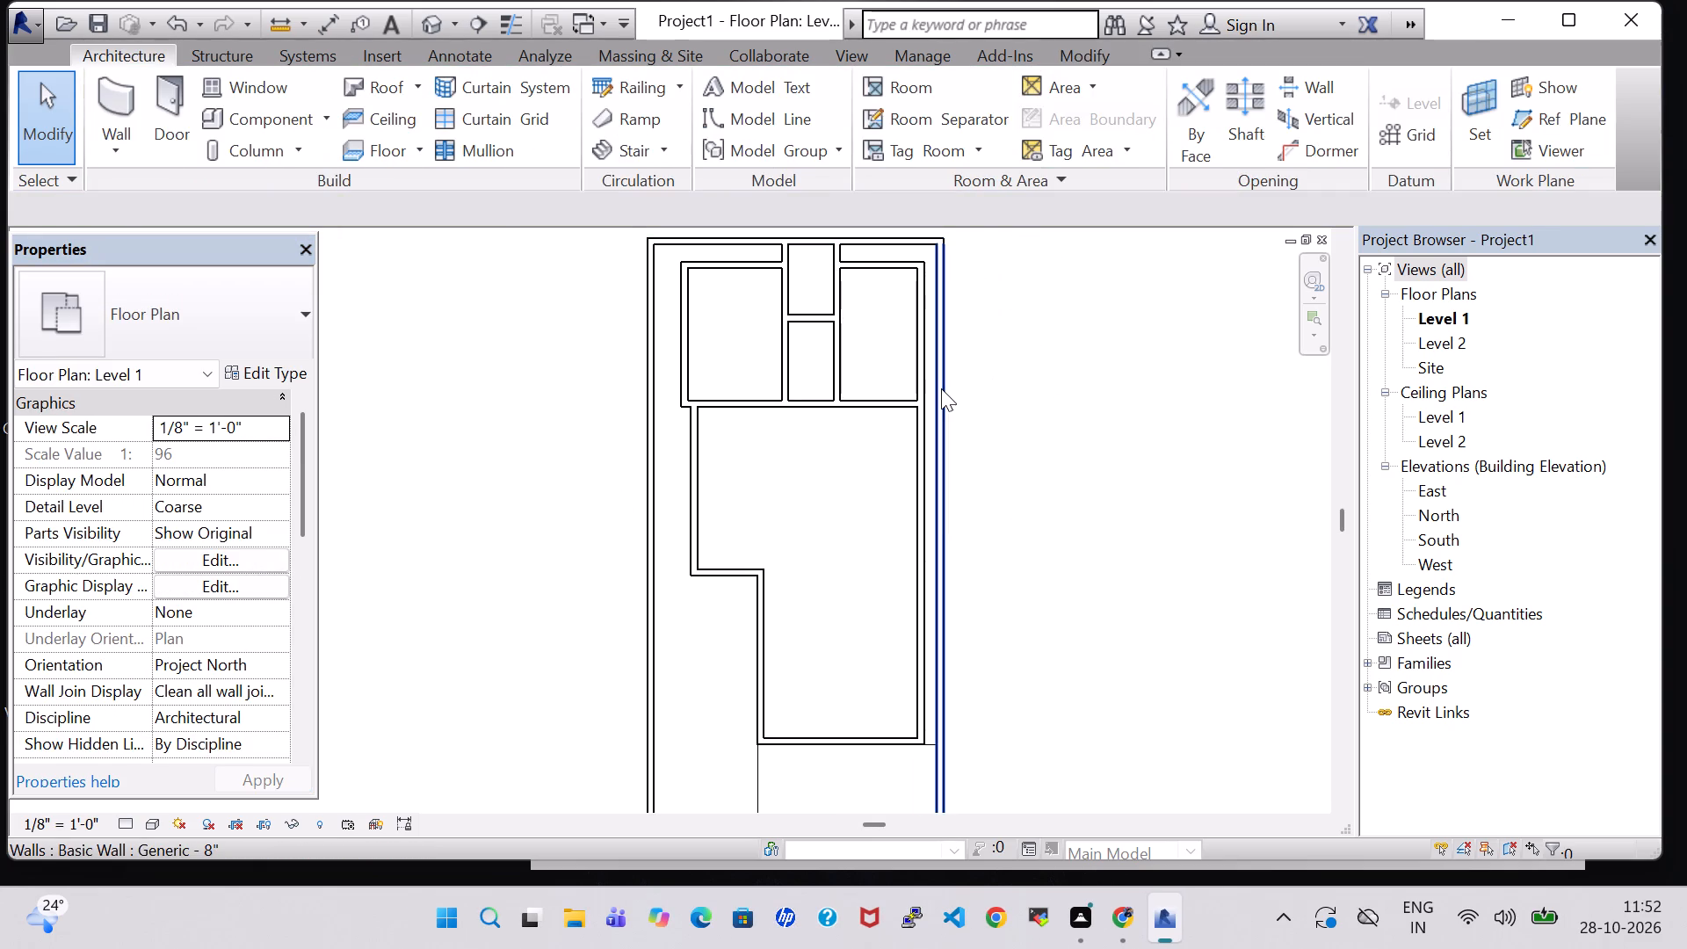
{"action": "left_click", "coordinate": [941, 388]}
{"action": "left_click", "coordinate": [1109, 403]}
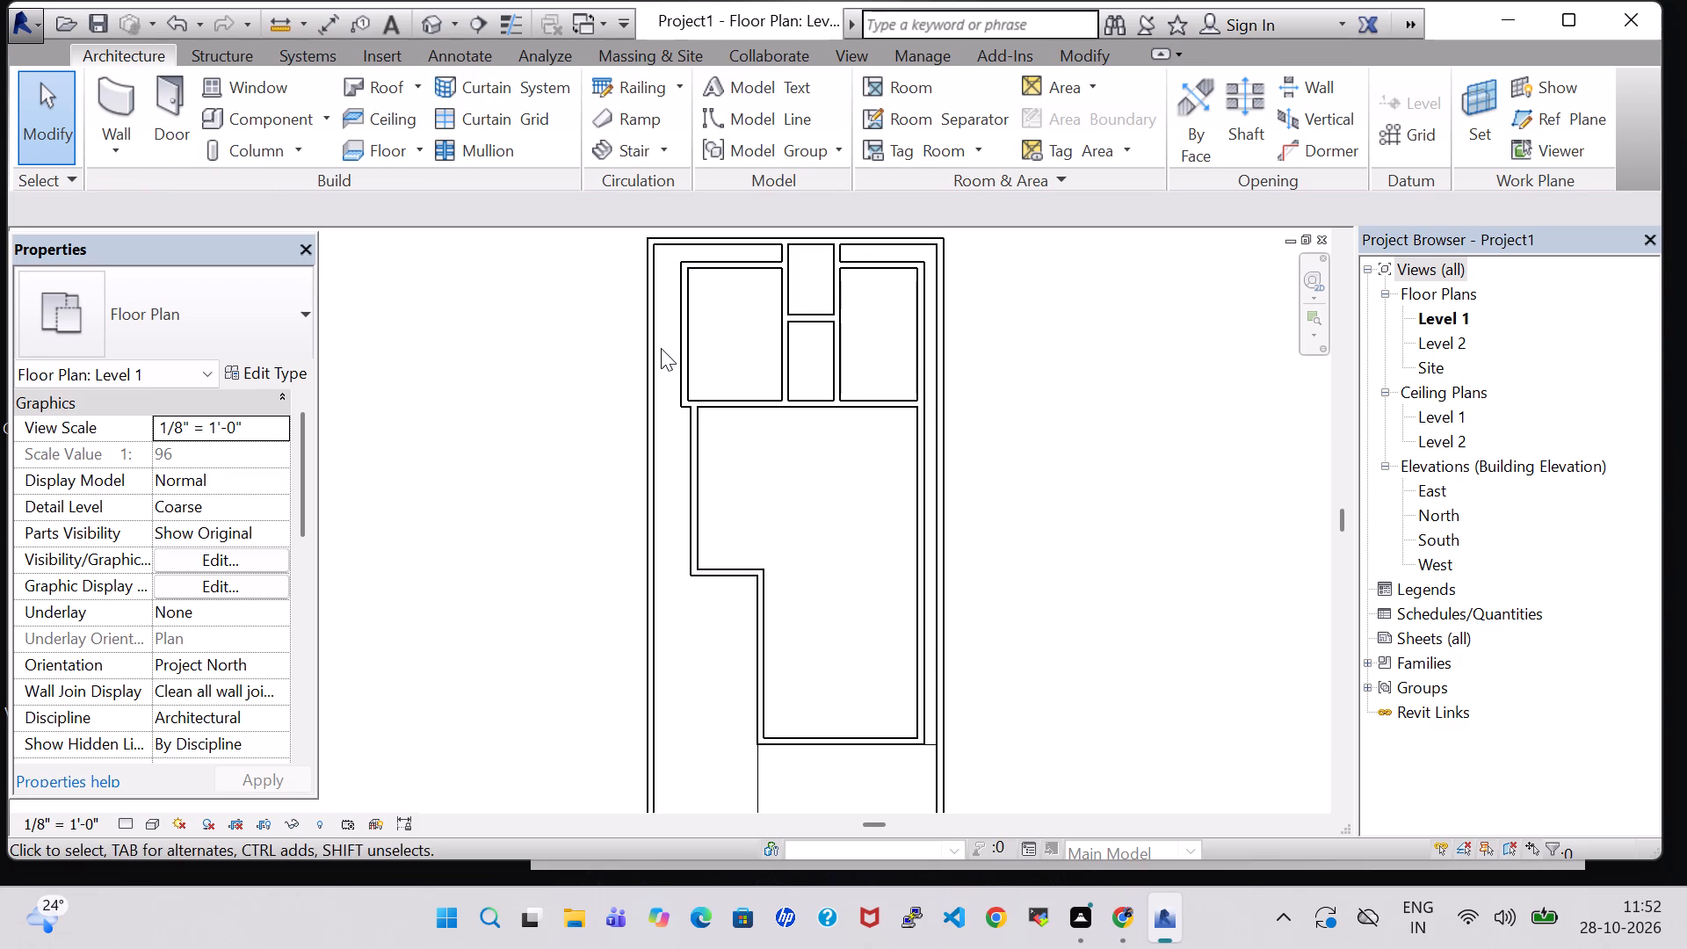
{"action": "left_click", "coordinate": [661, 348]}
{"action": "left_click", "coordinate": [1209, 364]}
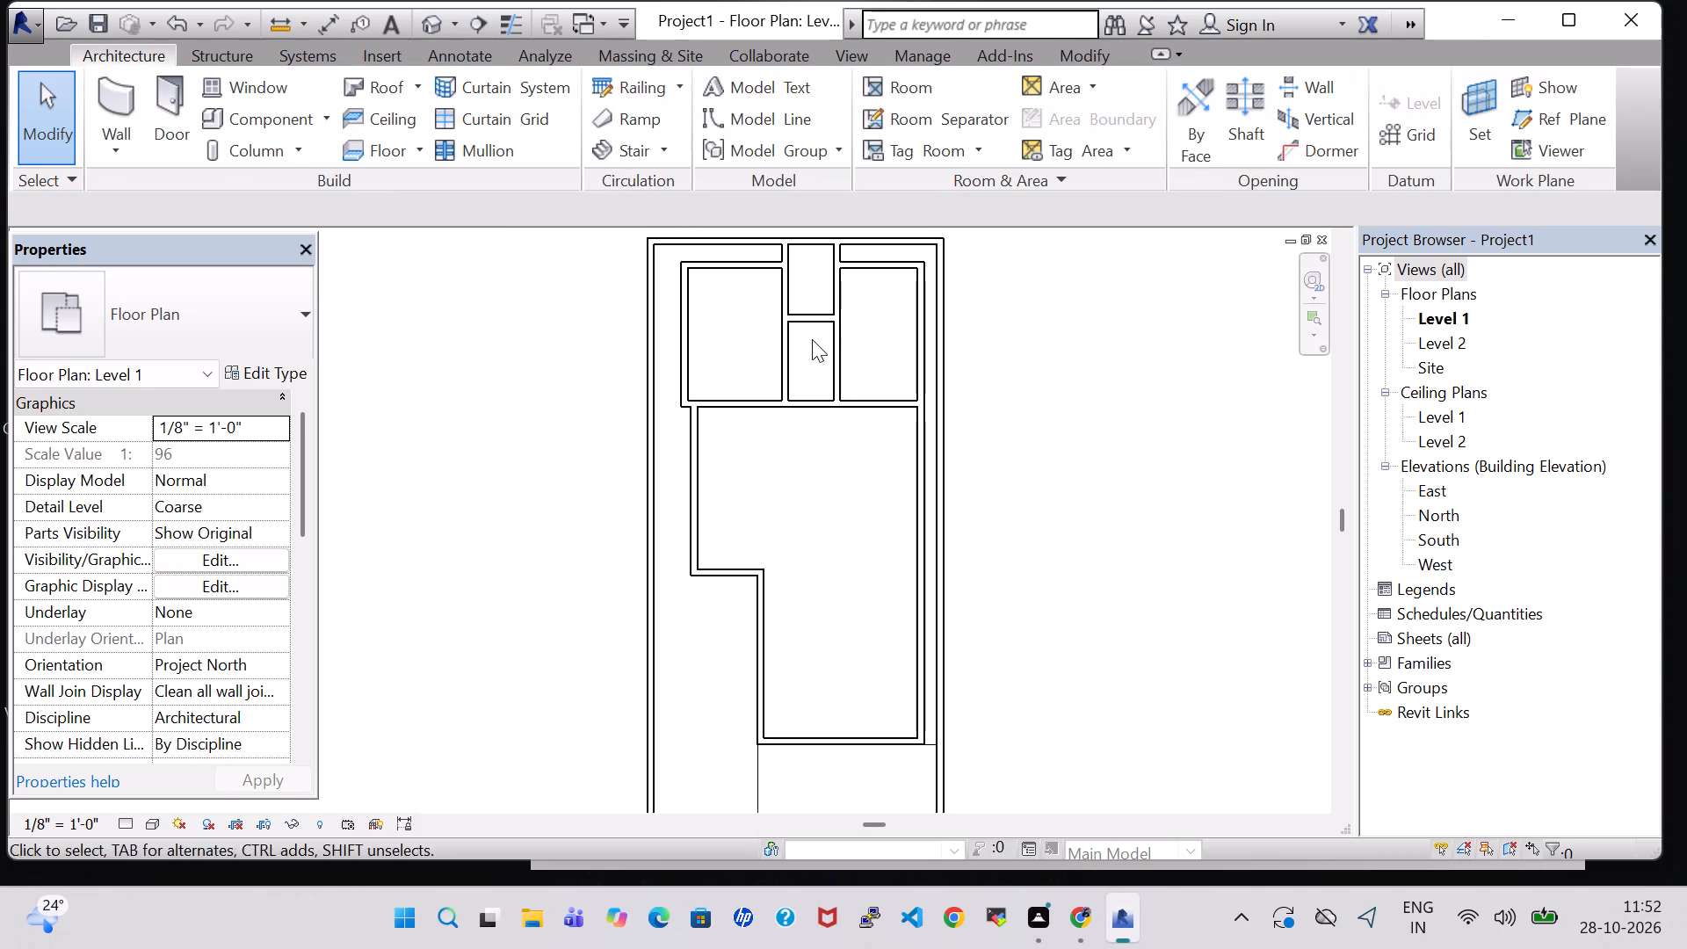
{"action": "left_click", "coordinate": [810, 327]}
{"action": "left_click", "coordinate": [1068, 330]}
{"action": "left_click", "coordinate": [784, 345]}
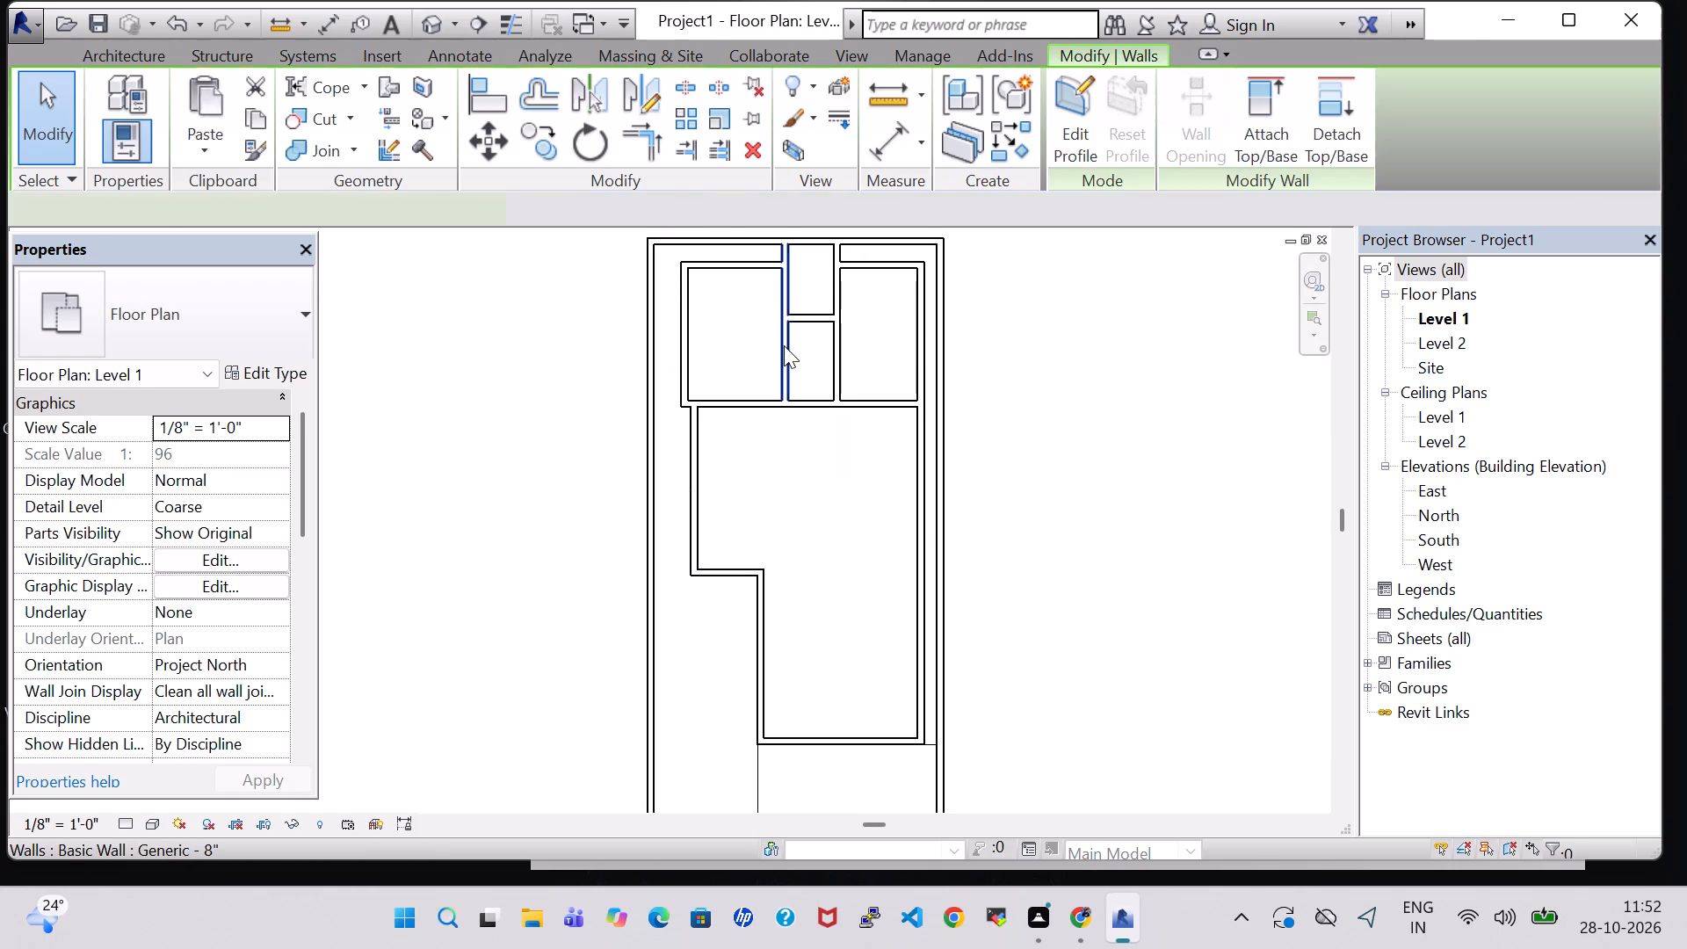
{"action": "left_click", "coordinate": [1040, 332]}
{"action": "left_click", "coordinate": [834, 336]}
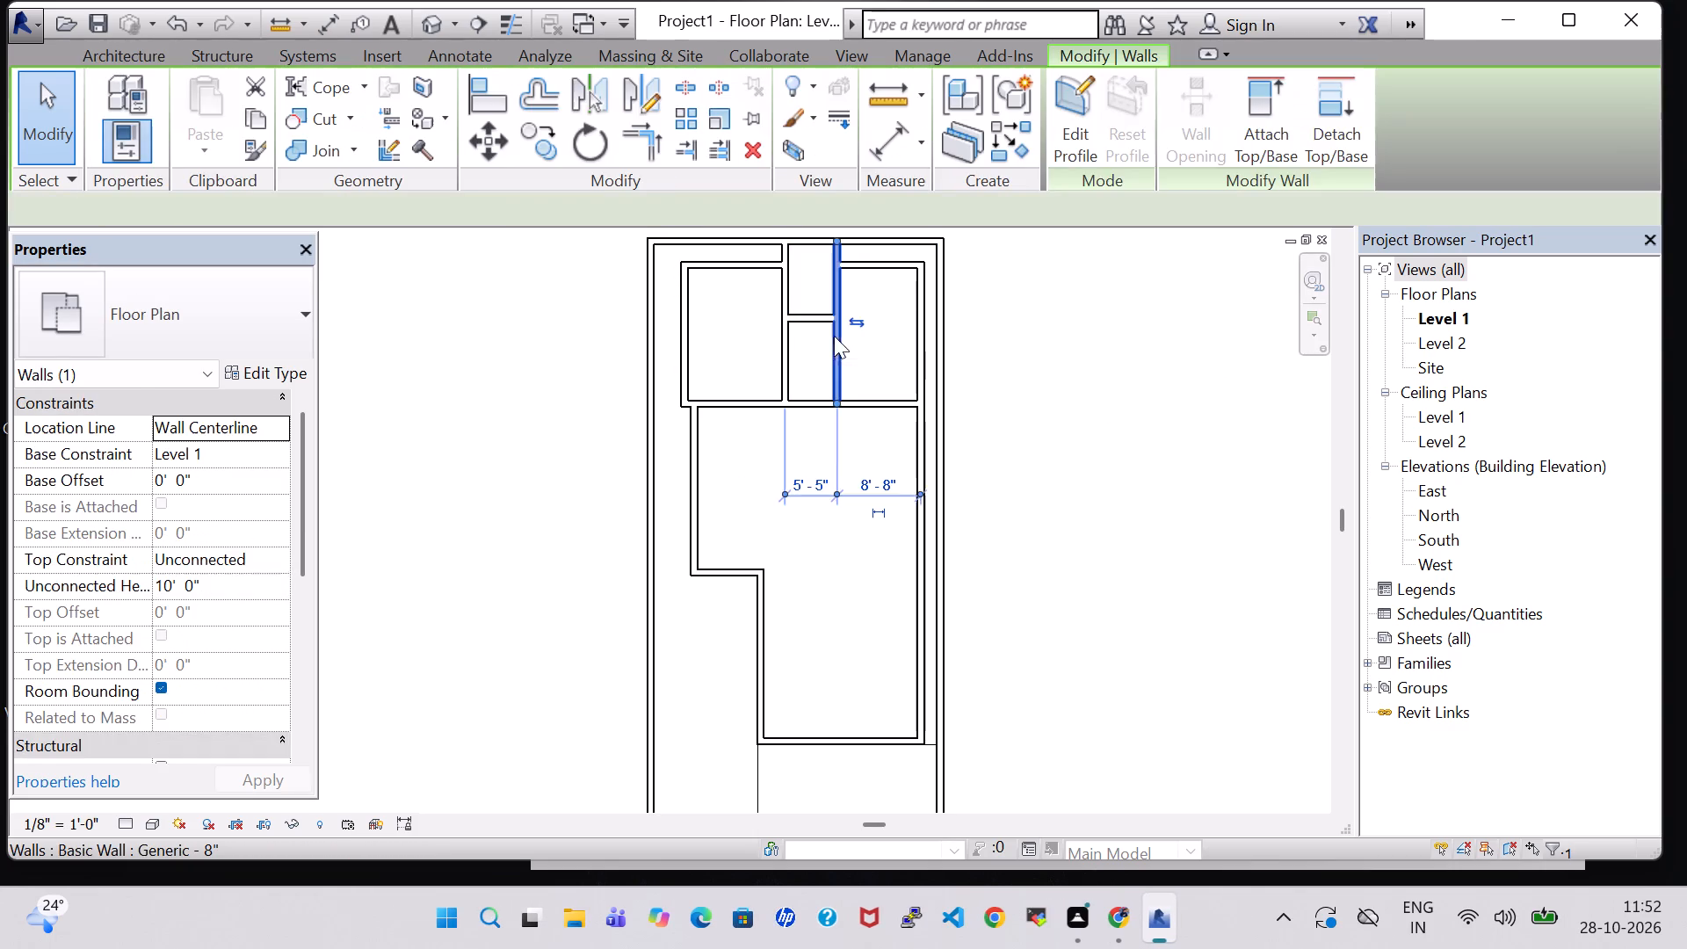
{"action": "left_click", "coordinate": [1144, 373]}
Set the unconnected height of the large central room's left wall to 10' 0".
{"action": "left_click", "coordinate": [698, 503]}
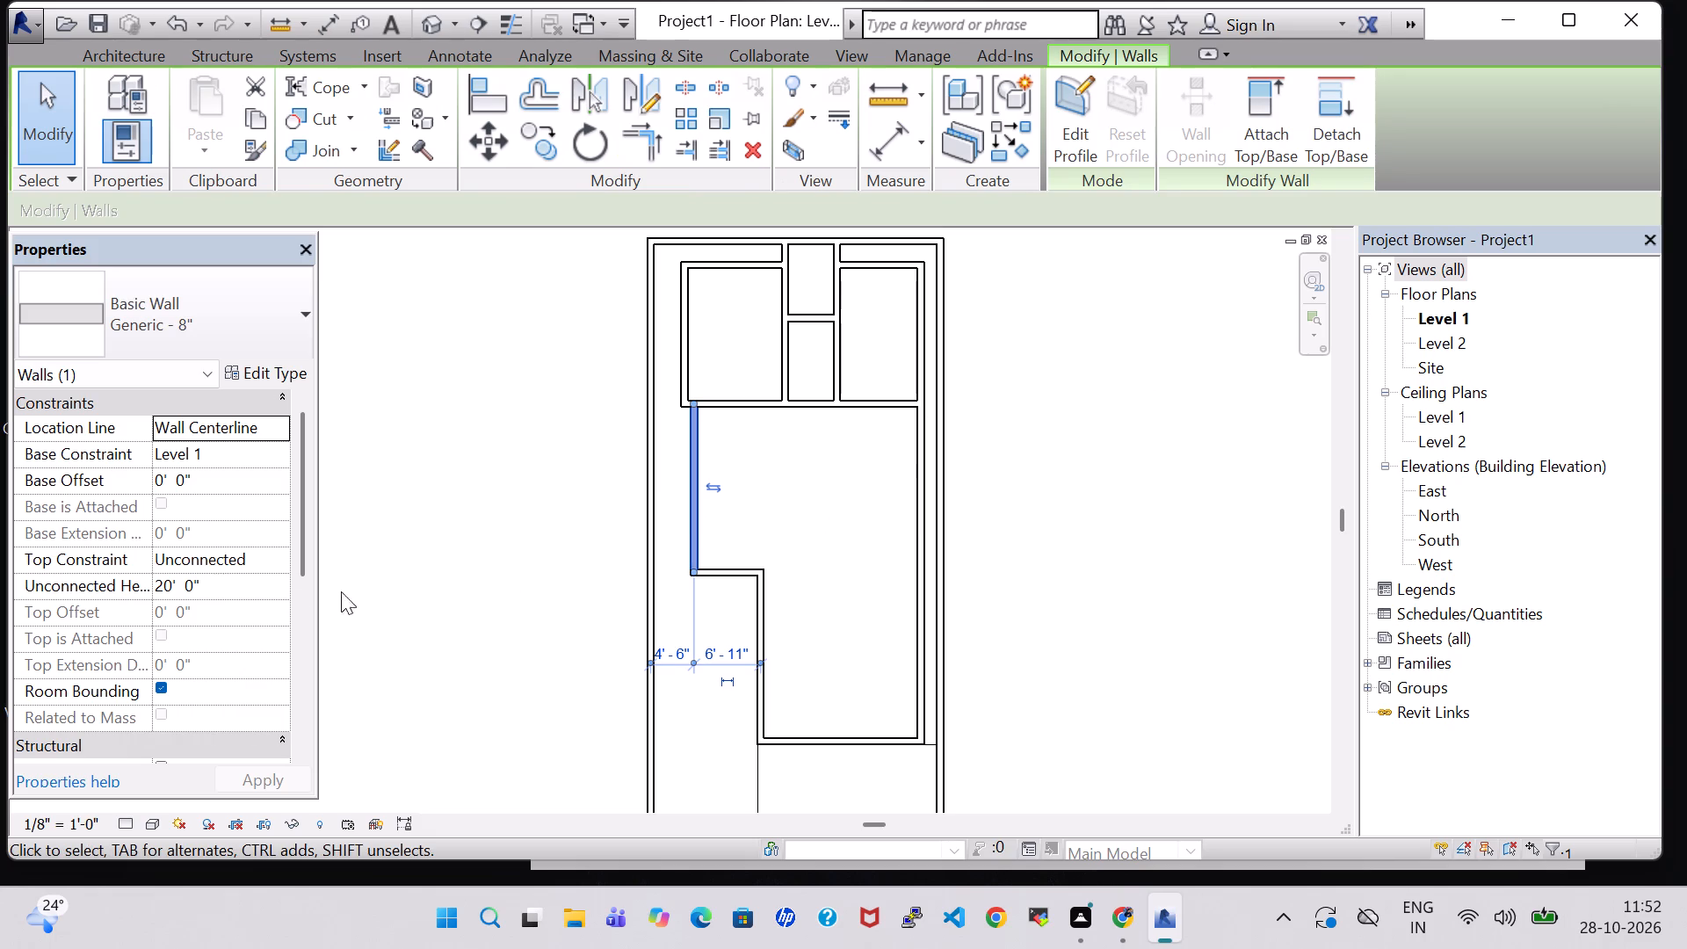
{"action": "left_click", "coordinate": [166, 581]}
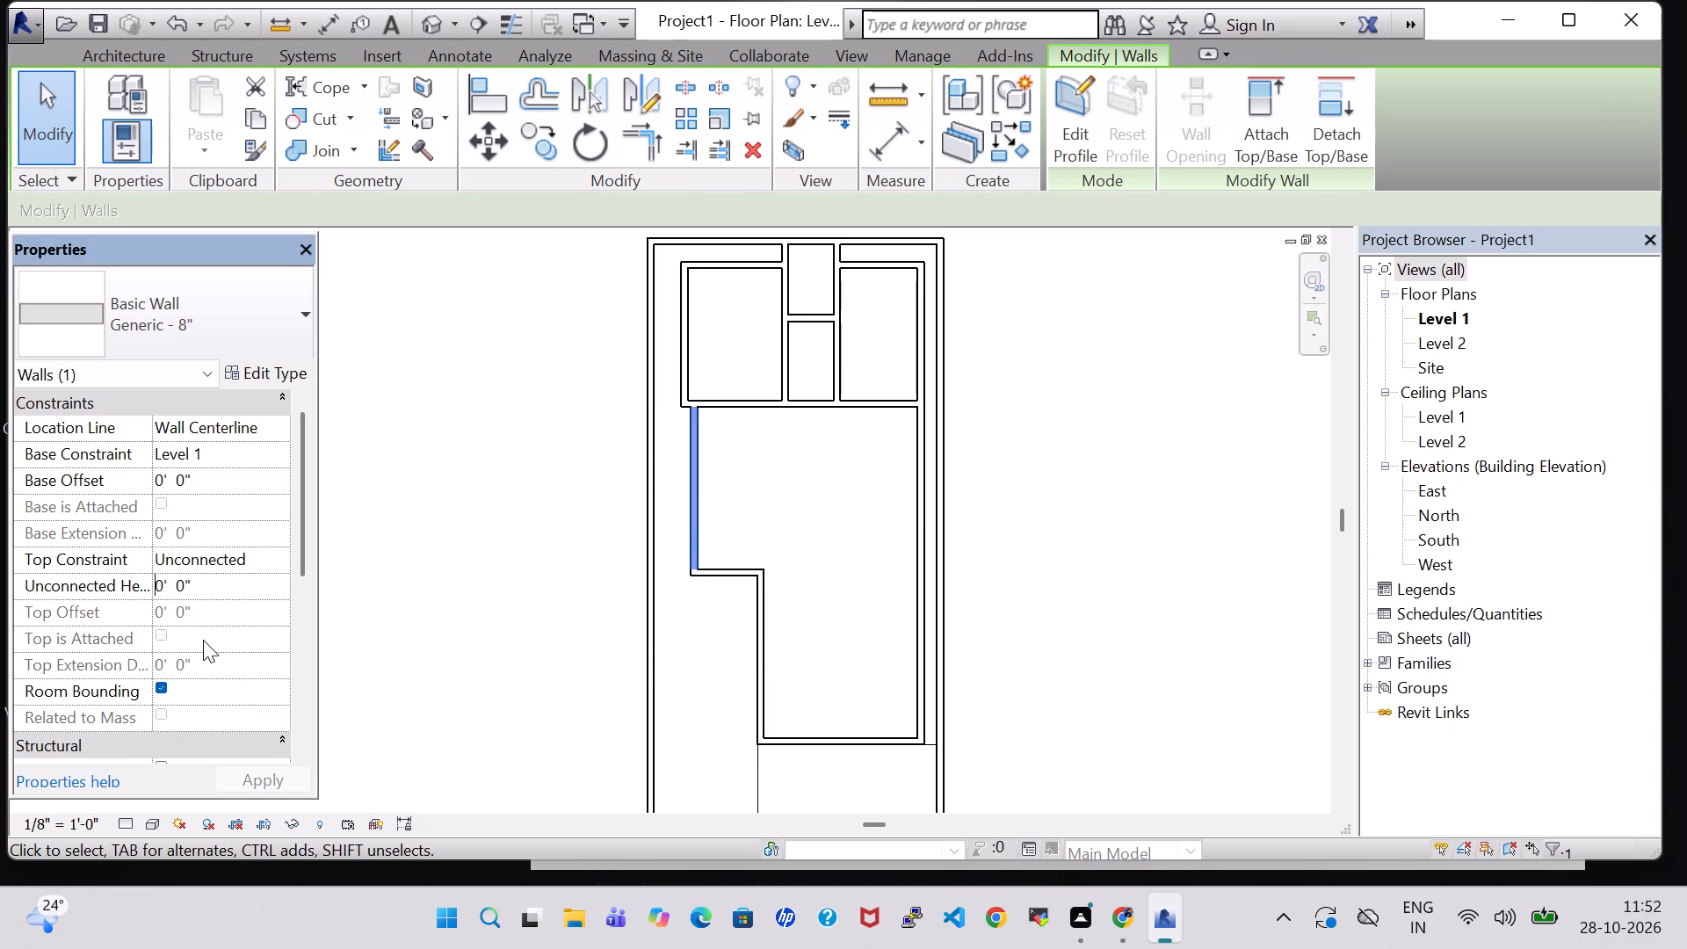
{"action": "key", "text": "BackSpace"}
{"action": "key", "text": "1"}
{"action": "key", "text": "Return"}
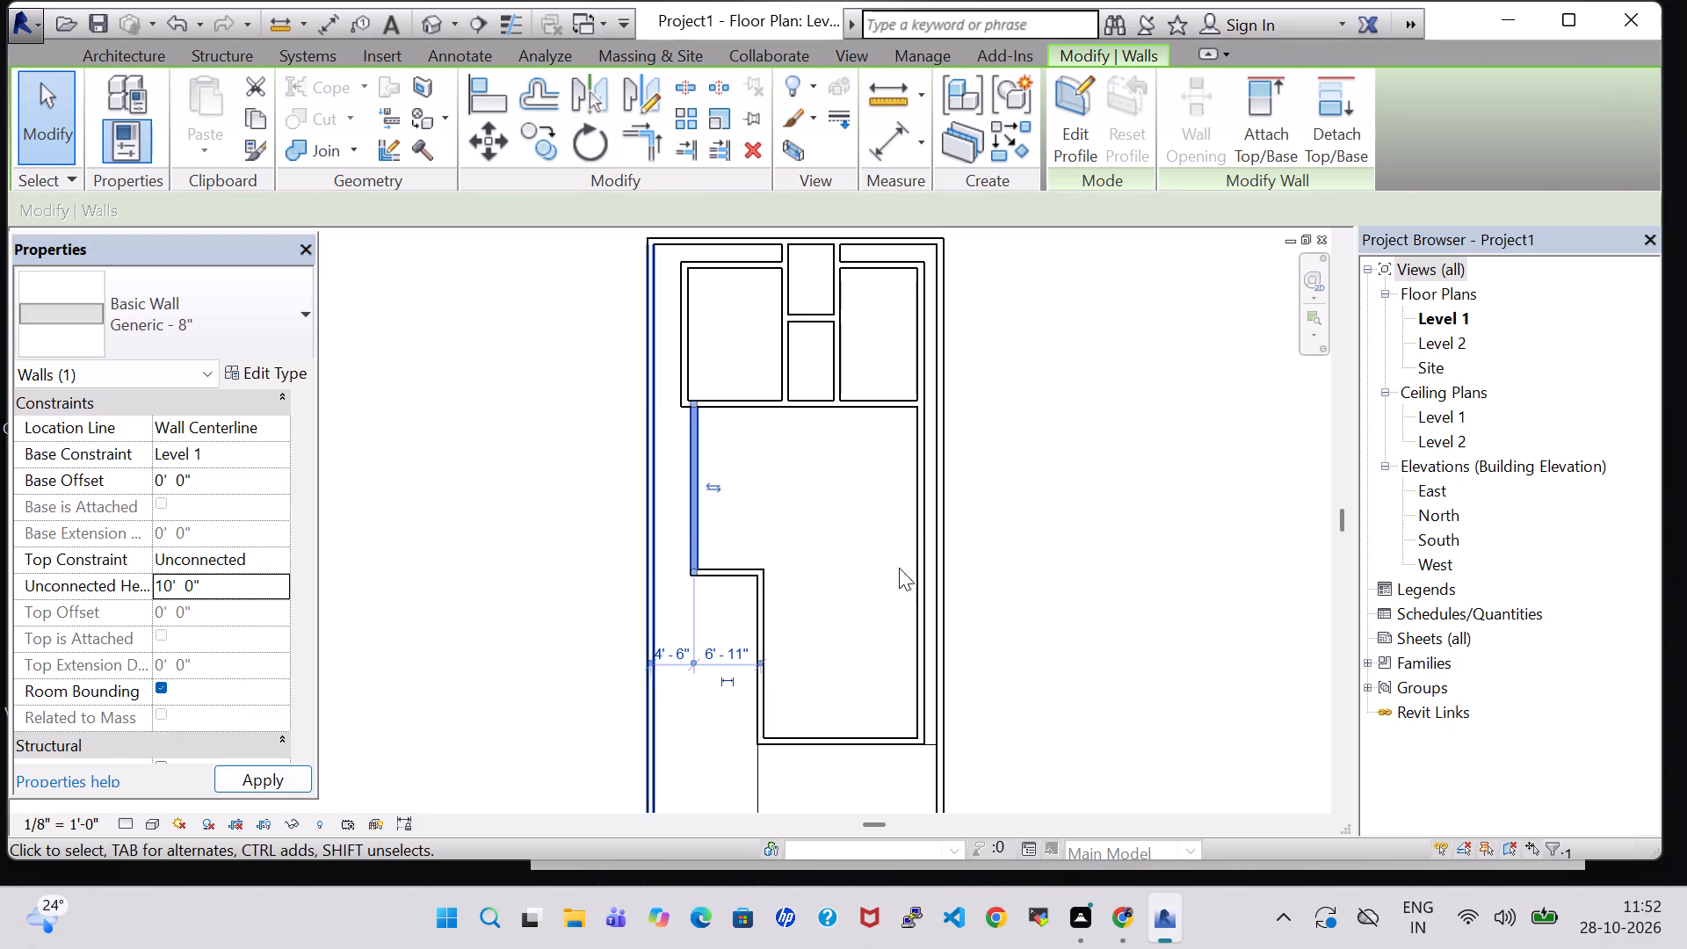
{"action": "left_click", "coordinate": [1195, 529]}
Set the unconnected height of the short horizontal wall at the large room's left-side step to 10' 0".
{"action": "left_click", "coordinate": [743, 578]}
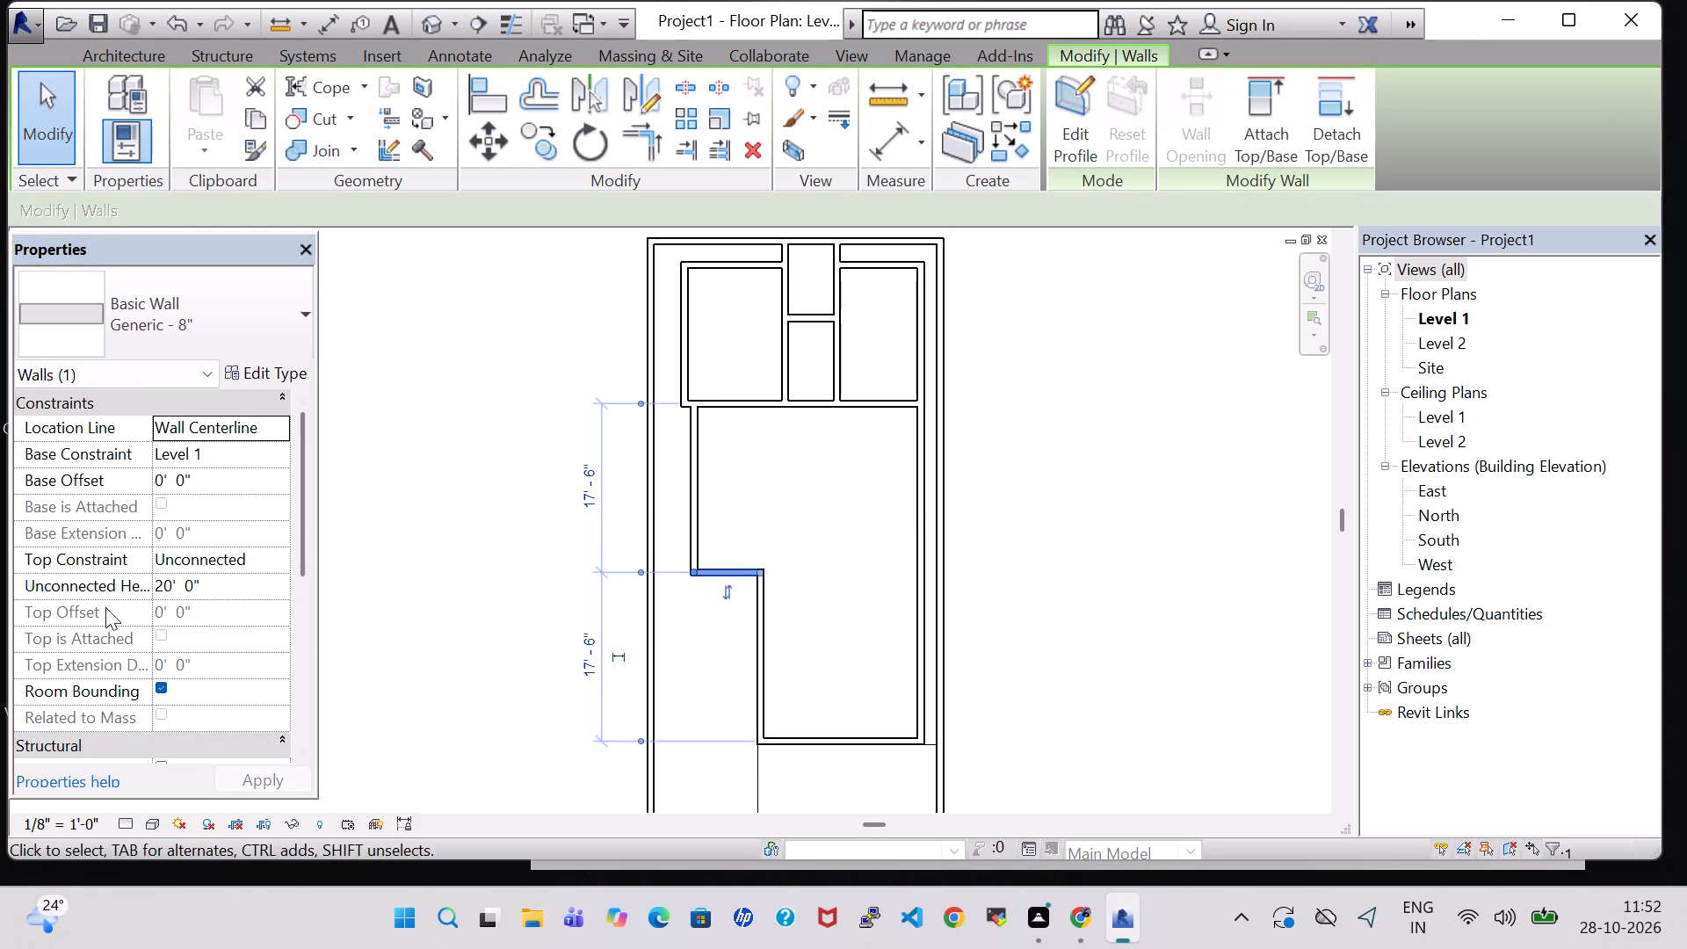
{"action": "left_click", "coordinate": [165, 590]}
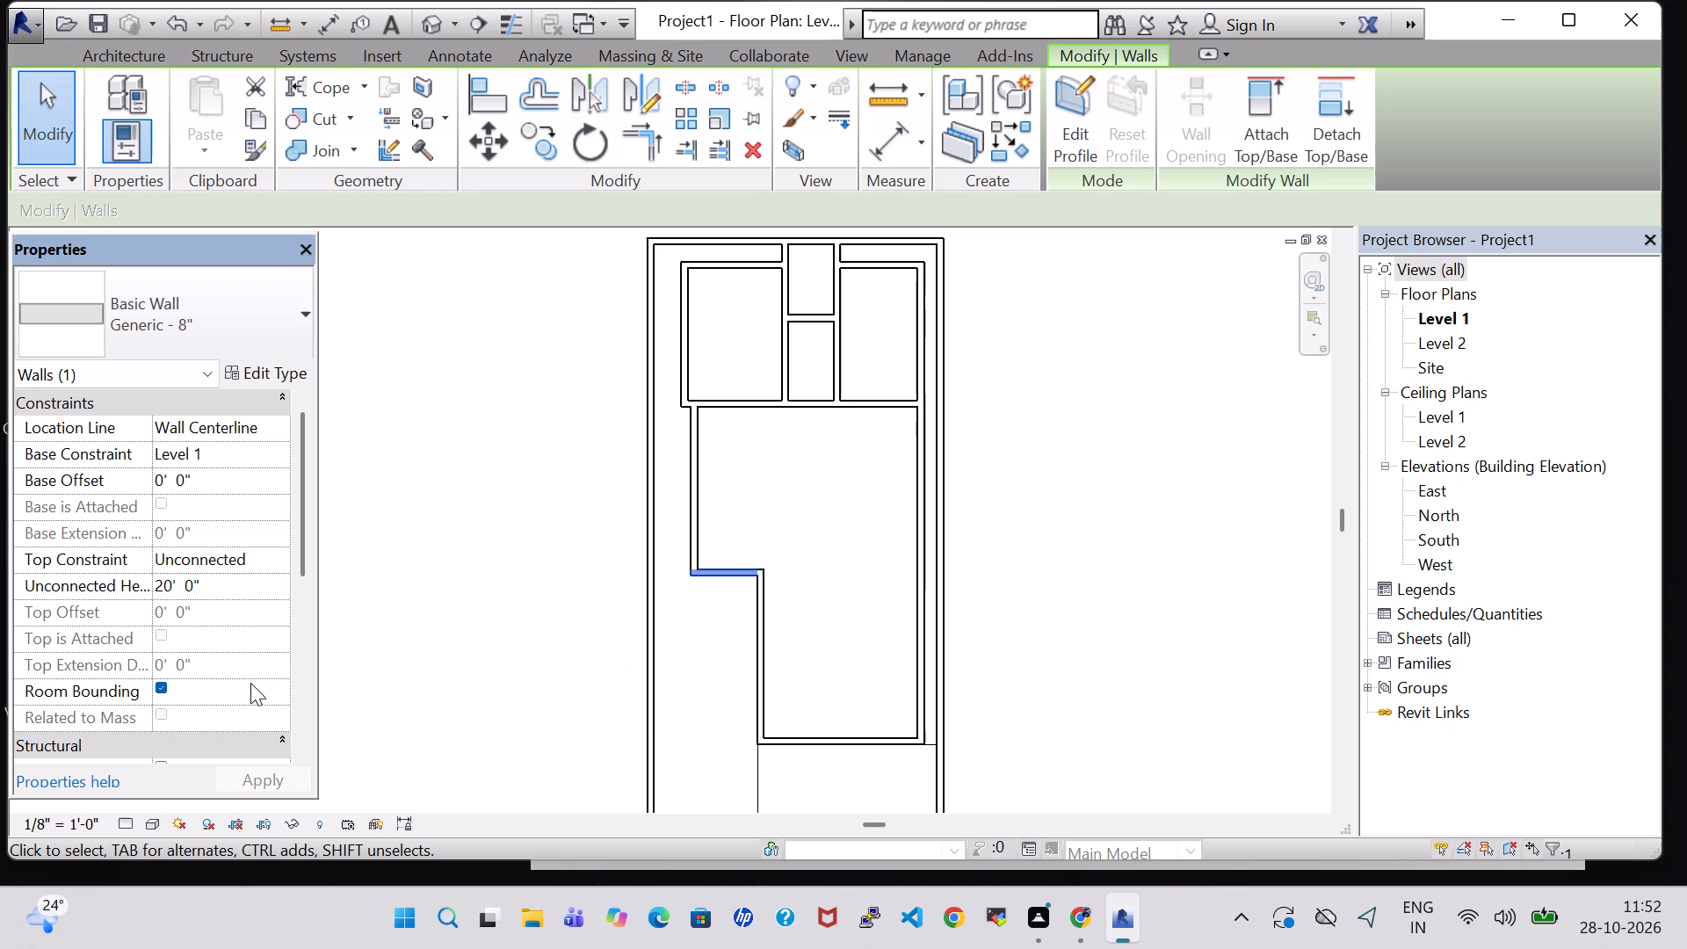
{"action": "key", "text": "BackSpace"}
{"action": "key", "text": "1"}
{"action": "key", "text": "Return"}
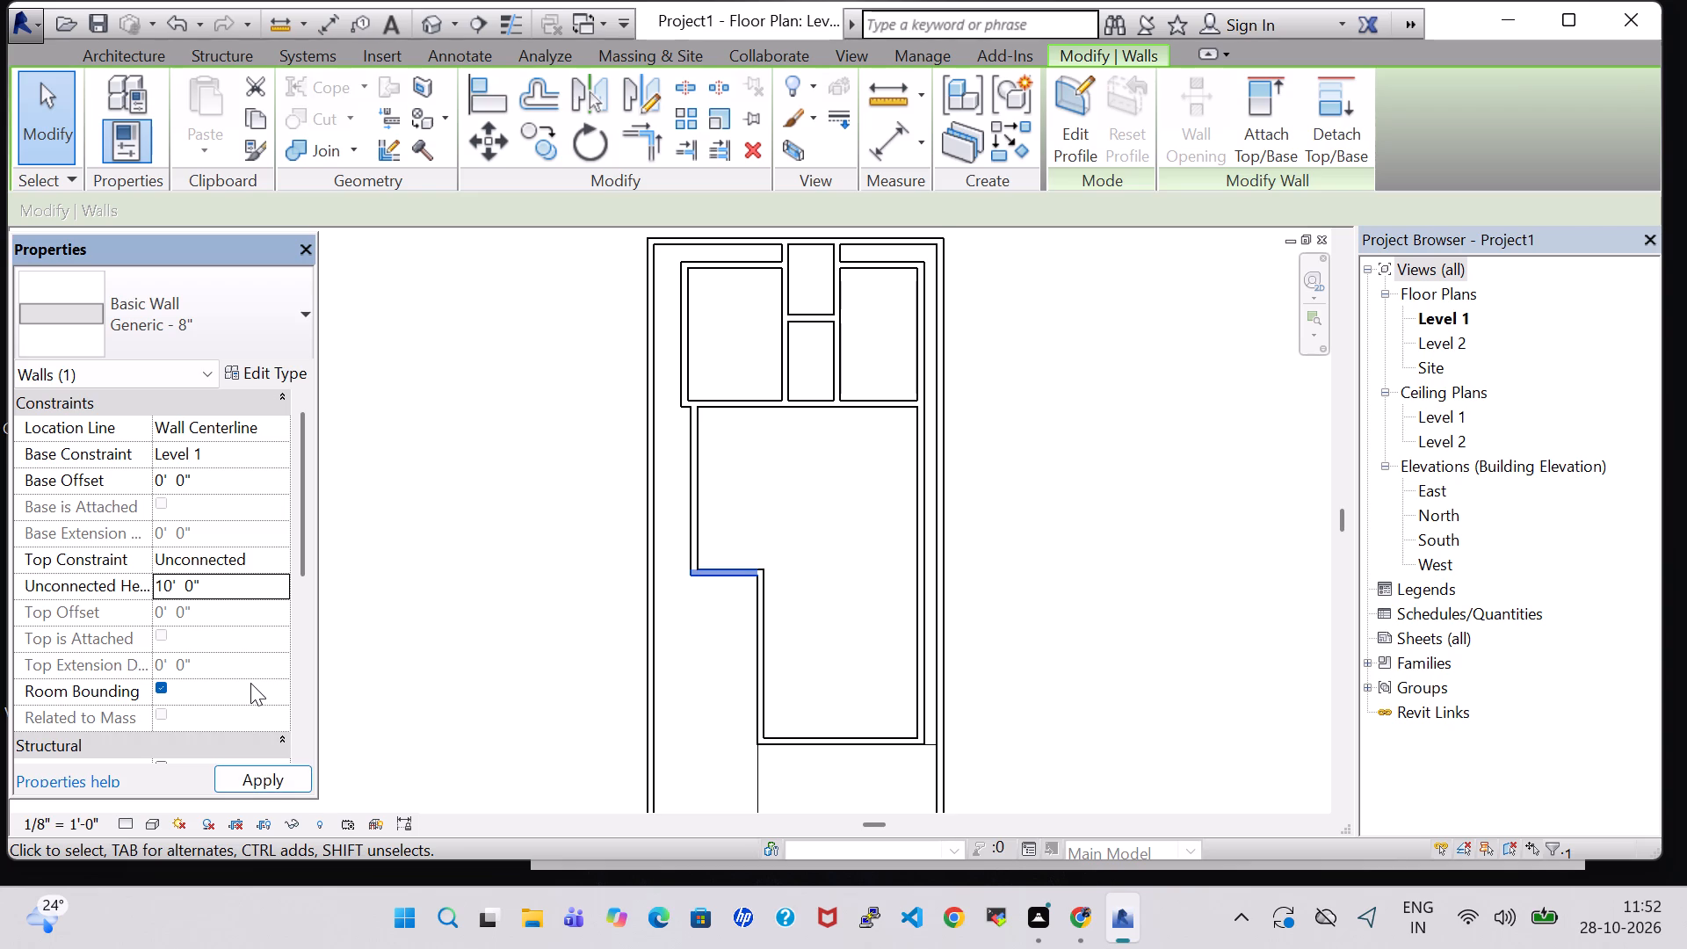
{"action": "left_click", "coordinate": [1151, 430]}
Set the unconnected height of the vertical wall running down from the large room's step to 10' 0".
{"action": "left_click", "coordinate": [757, 695]}
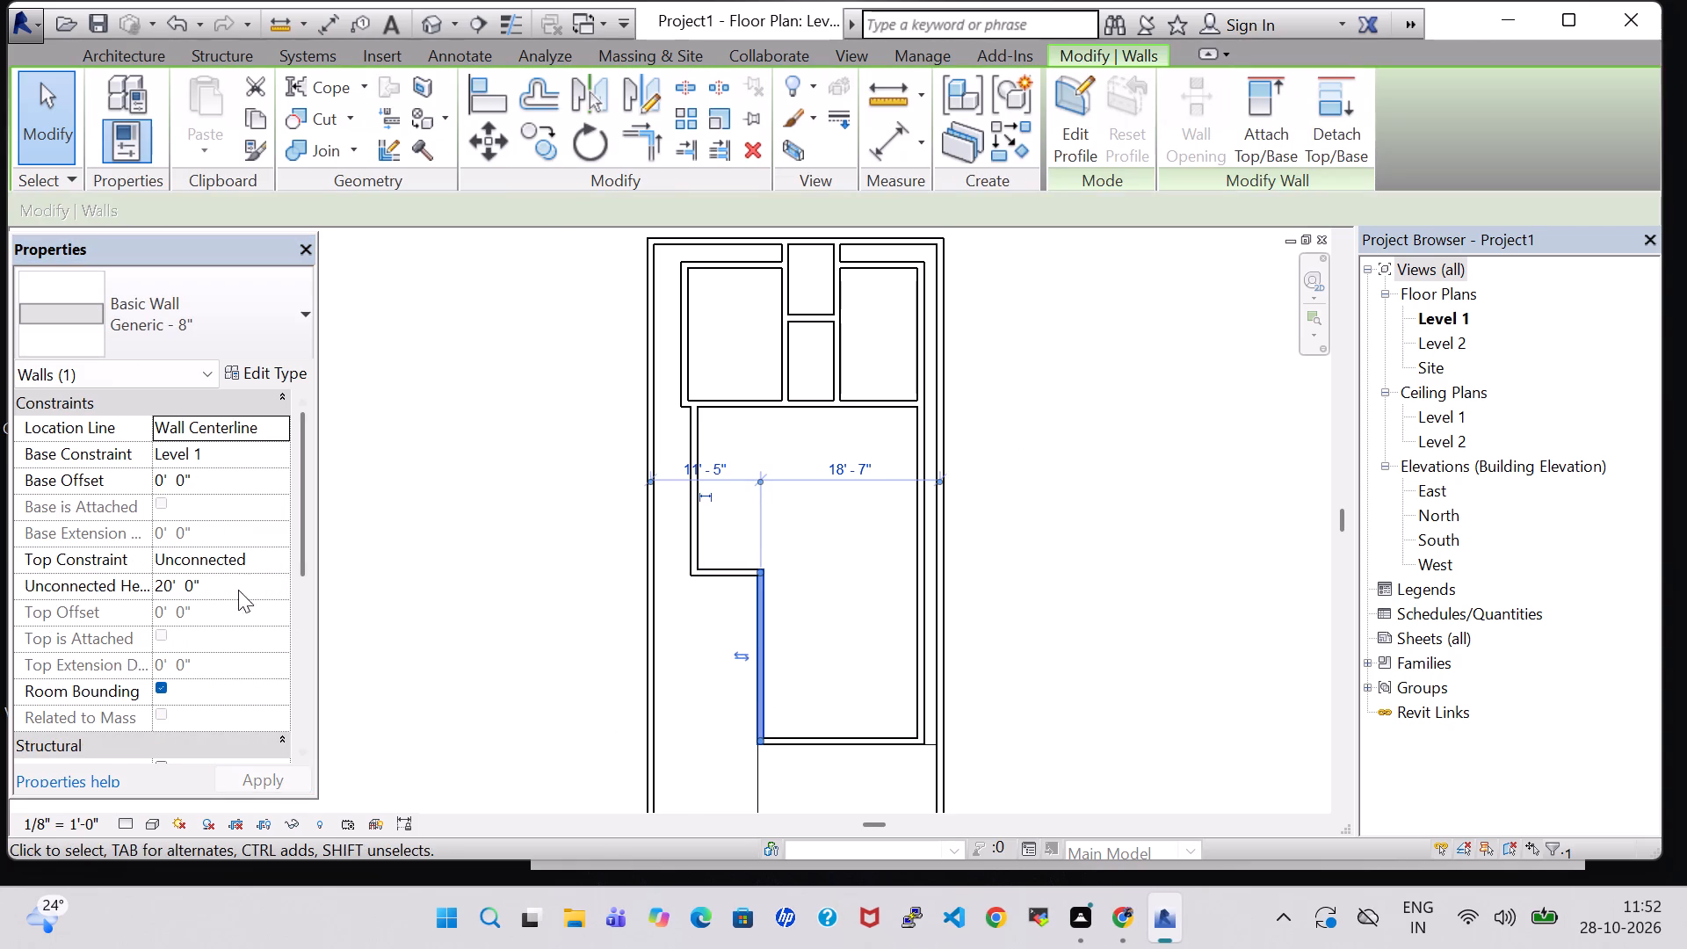
{"action": "left_click", "coordinate": [163, 584]}
{"action": "key", "text": "Right"}
{"action": "key", "text": "BackSpace"}
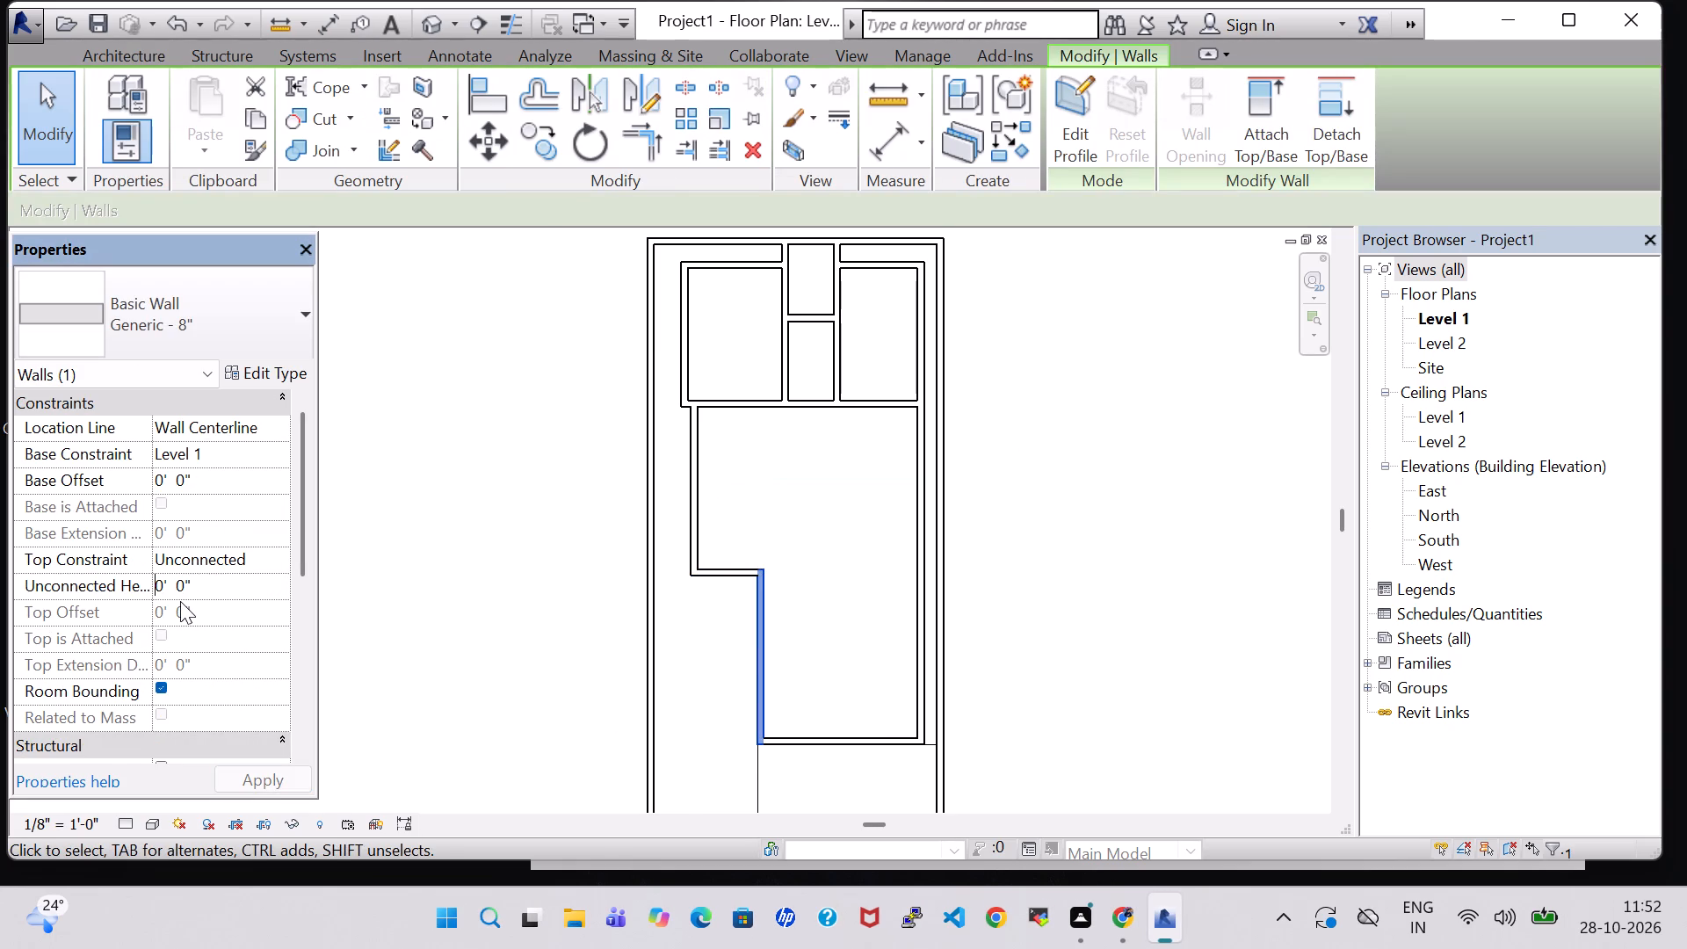
{"action": "key", "text": "1"}
{"action": "key", "text": "Return"}
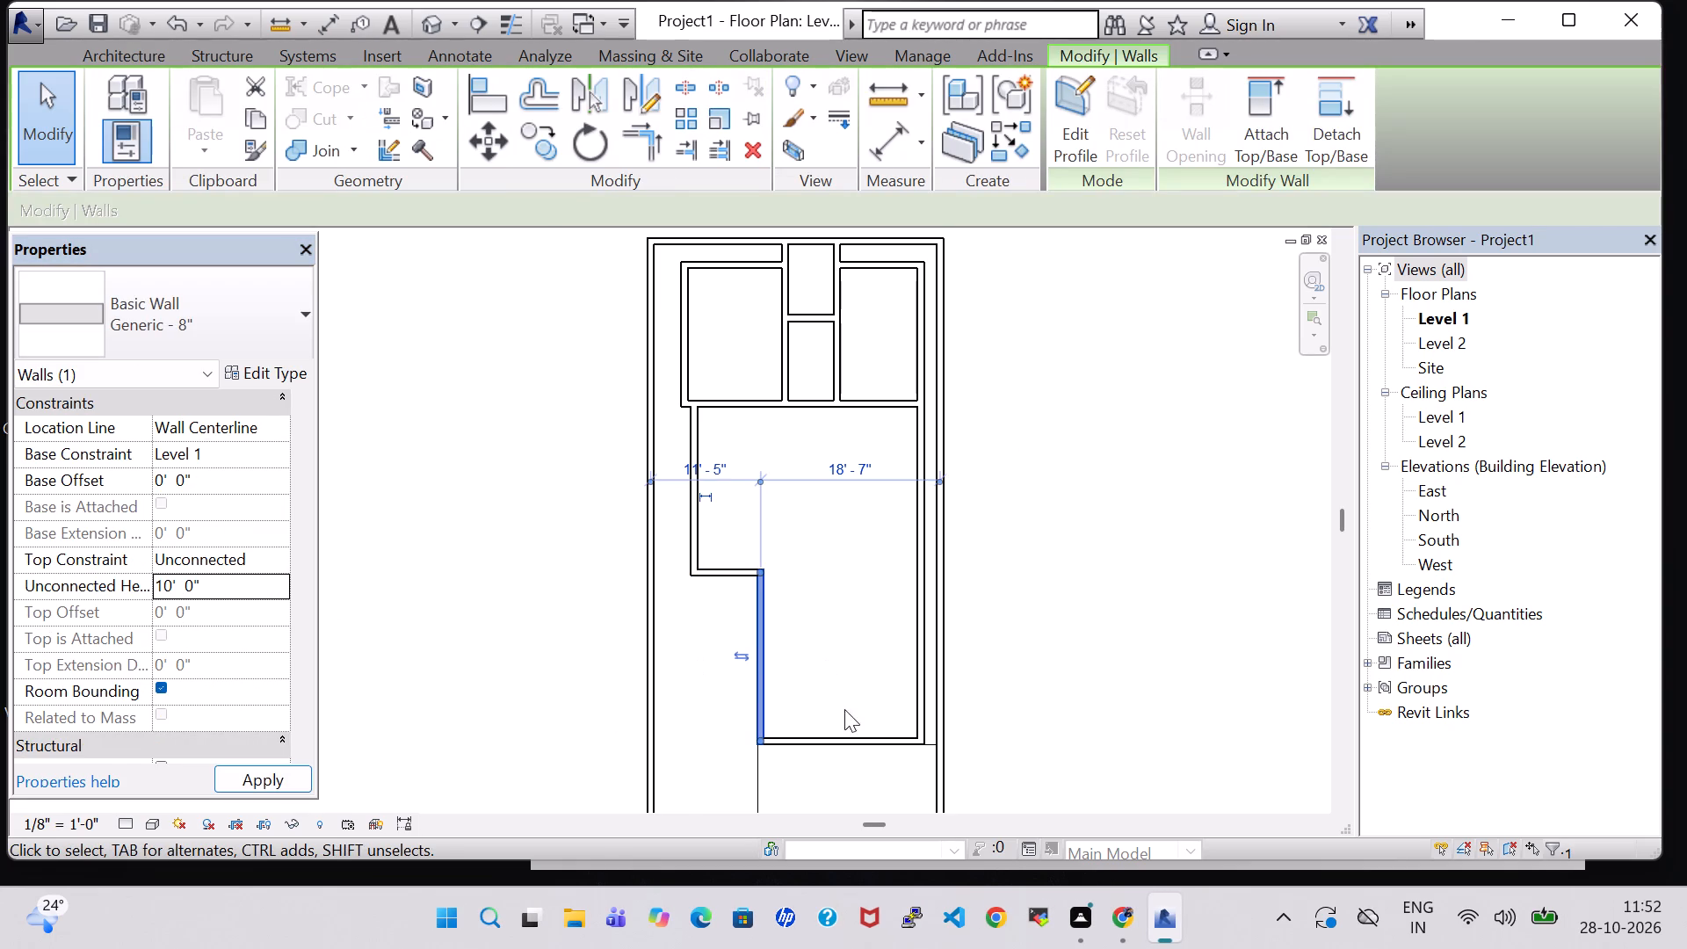
Set the unconnected height of the large room's bottom wall to 10' 0".
{"action": "left_click", "coordinate": [843, 738]}
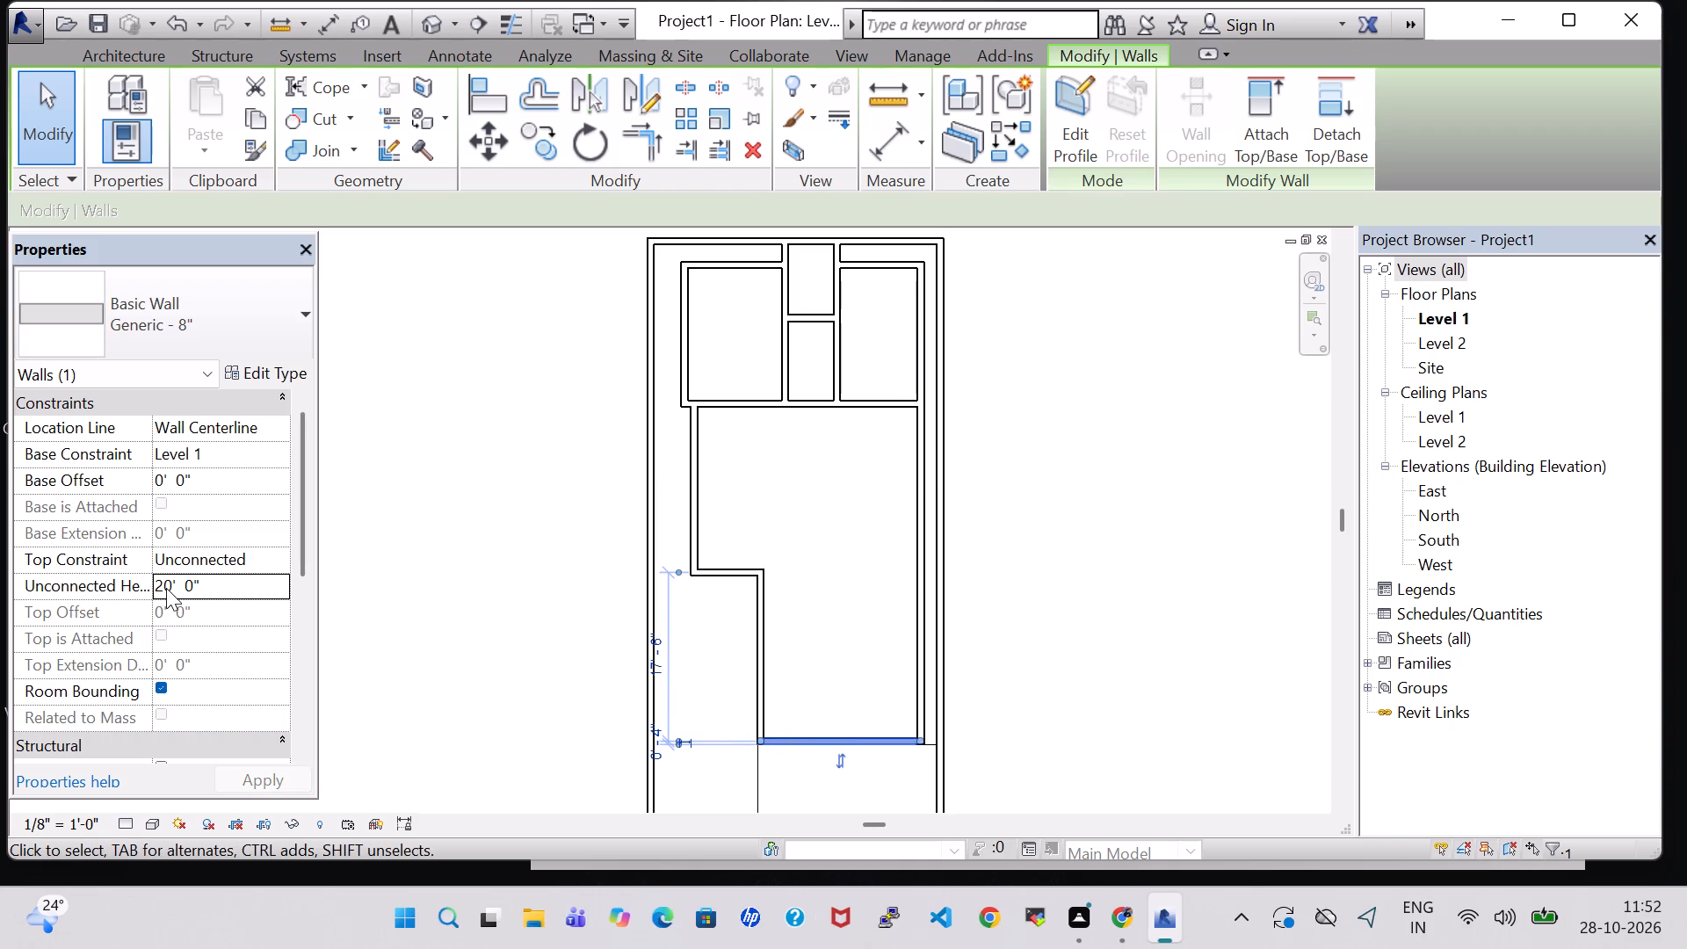
{"action": "left_click", "coordinate": [166, 588]}
{"action": "key", "text": "BackSpace"}
{"action": "key", "text": "1"}
{"action": "key", "text": "Return"}
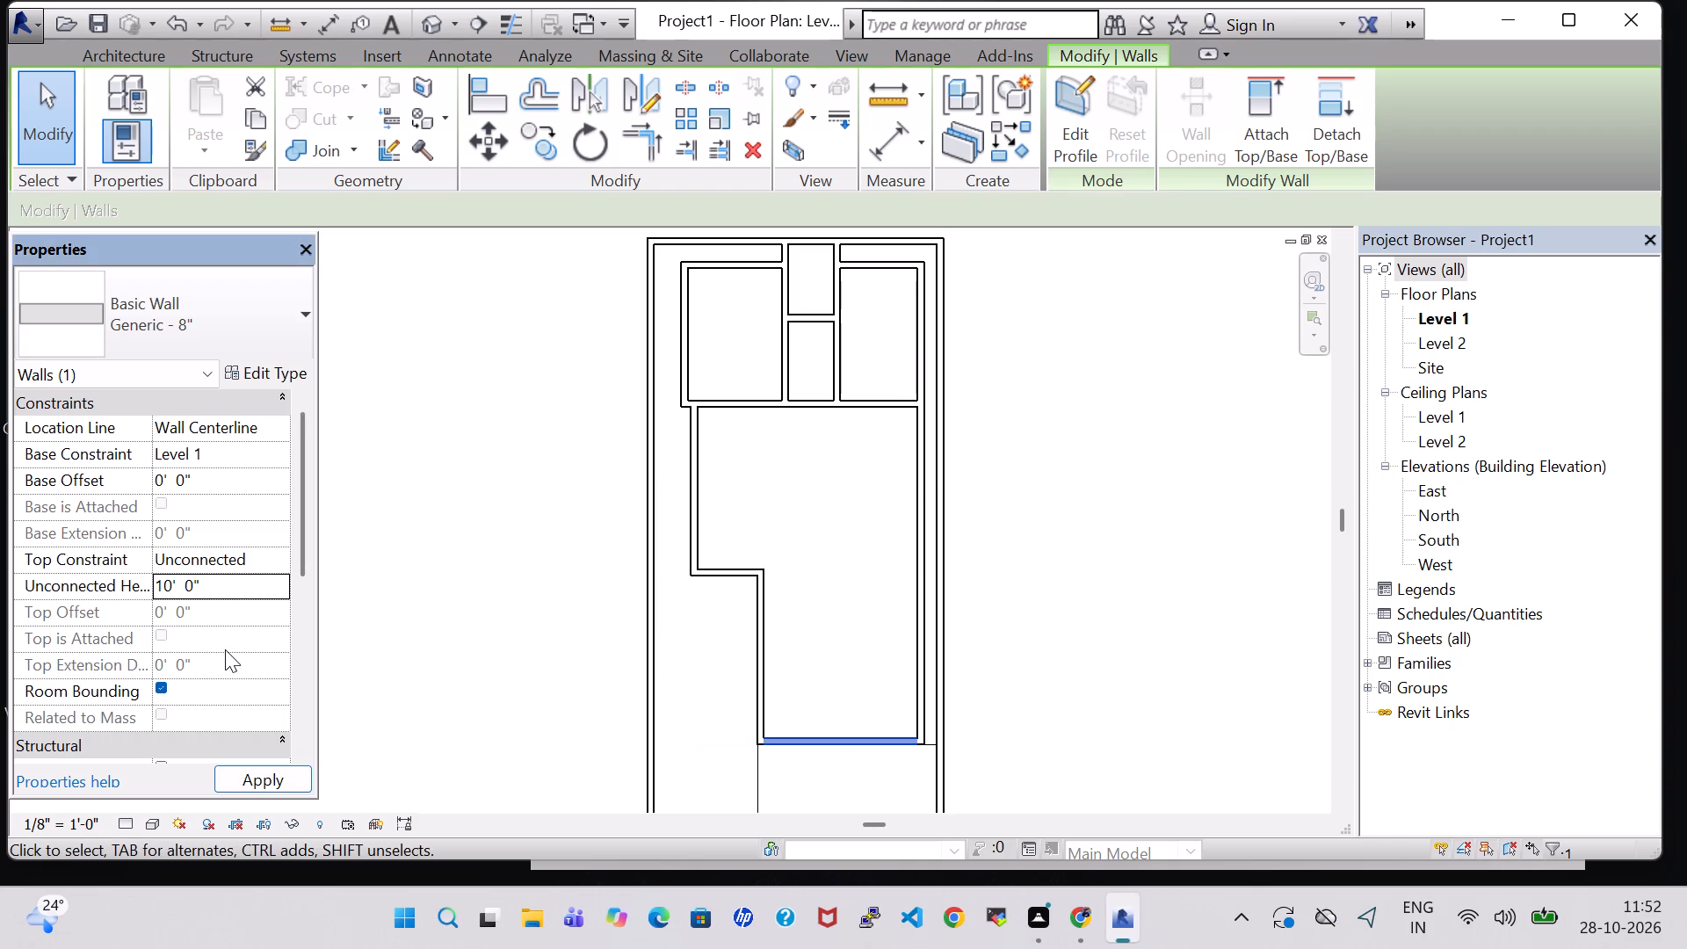
{"action": "left_click", "coordinate": [1046, 496]}
Check the unconnected heights of the long right interior wall and the outer perimeter walls across the whole plan.
{"action": "left_click", "coordinate": [924, 541]}
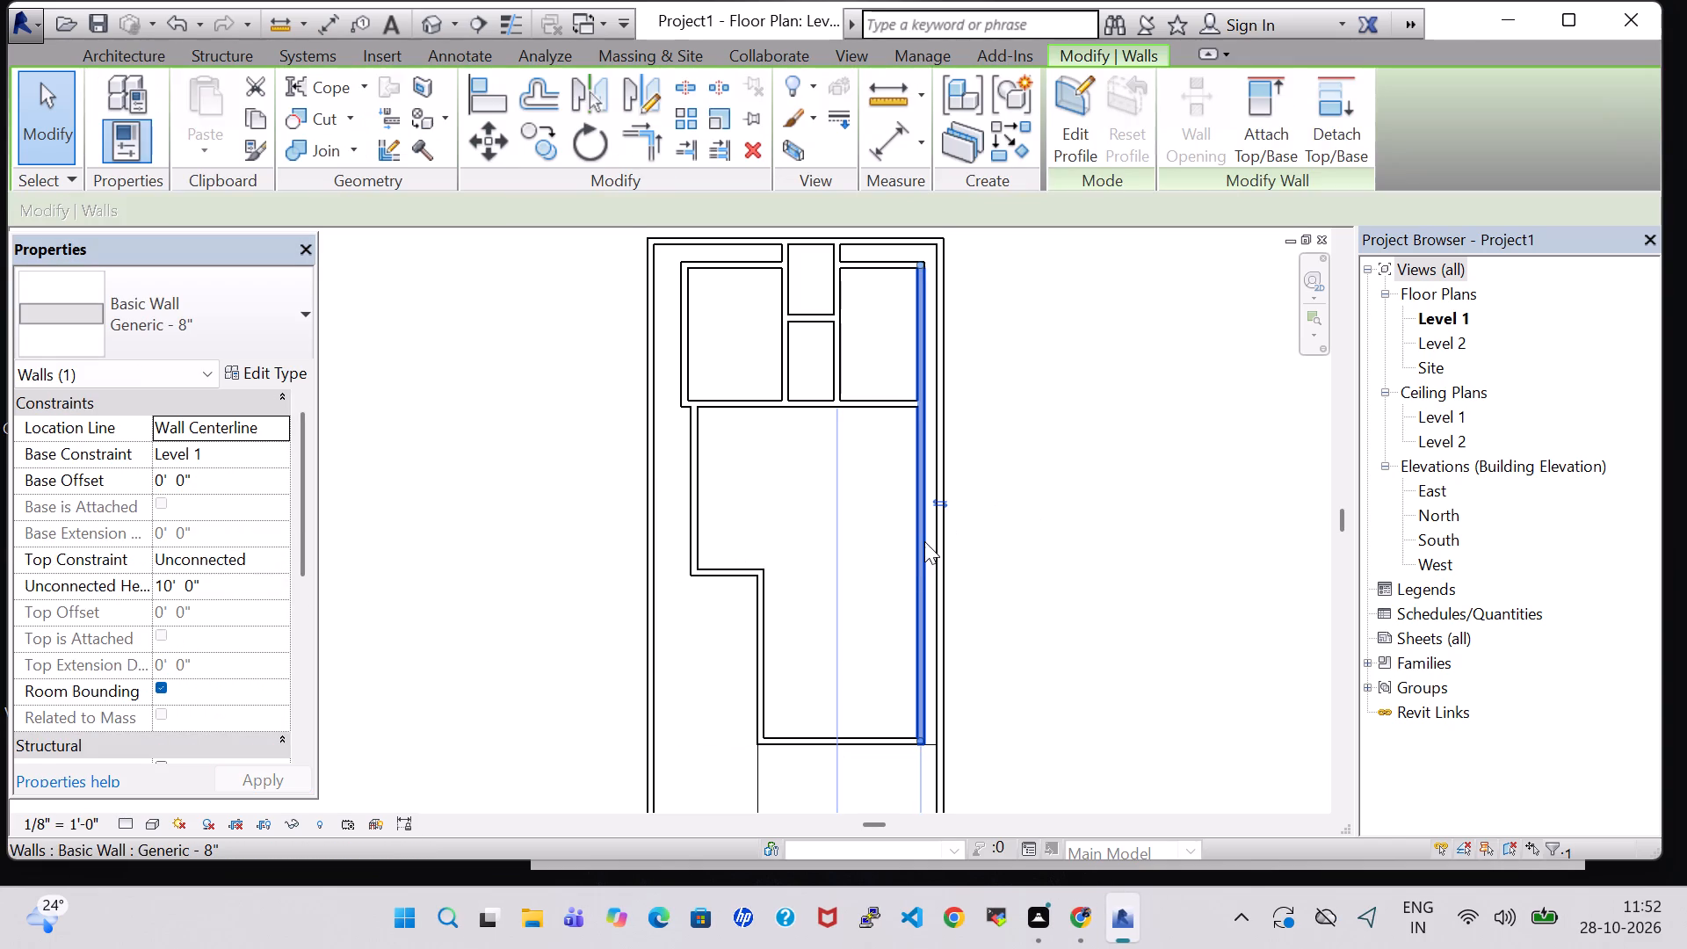
{"action": "left_click", "coordinate": [1099, 568]}
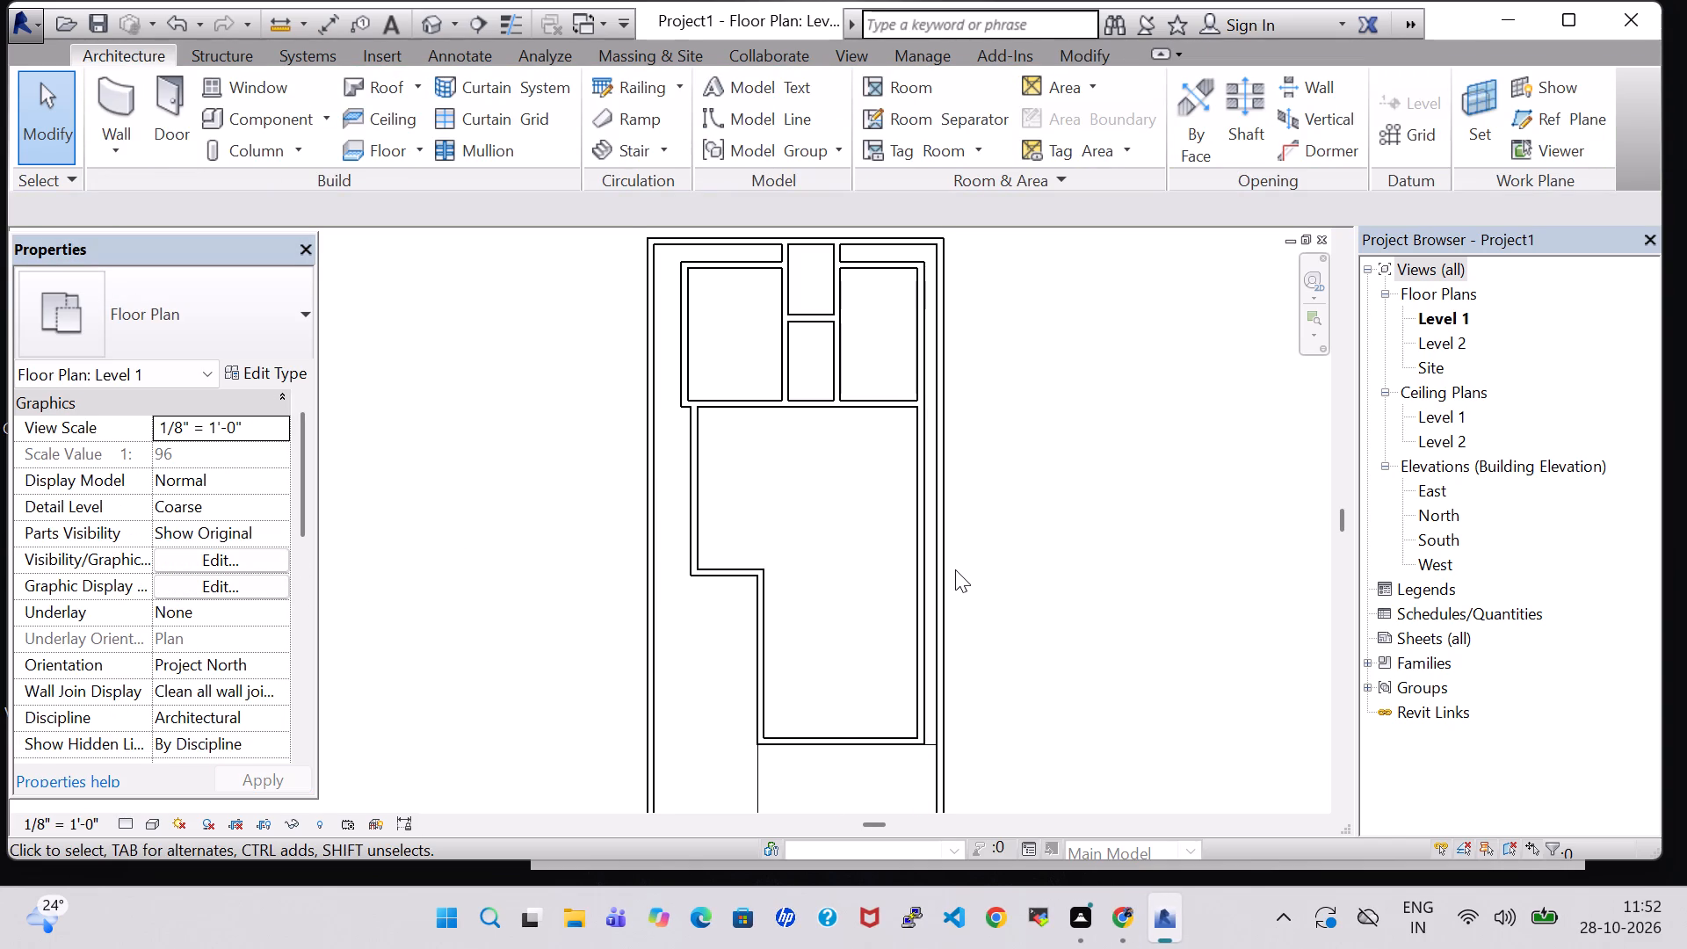
{"action": "left_click", "coordinate": [944, 575]}
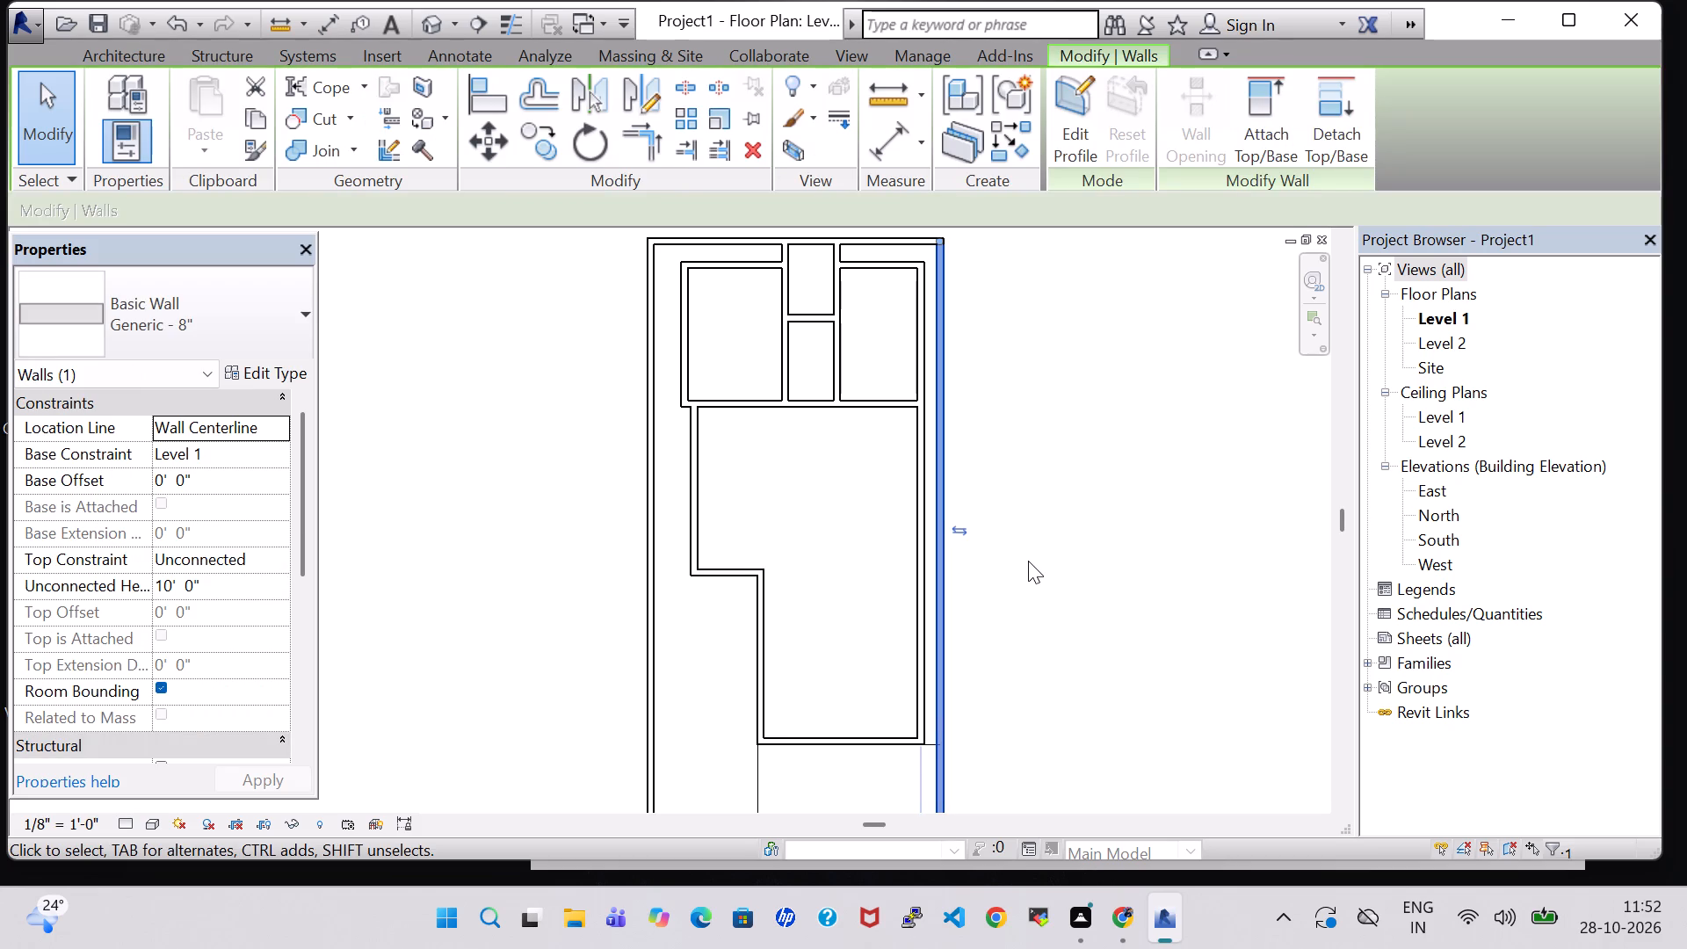
{"action": "left_click", "coordinate": [1030, 561]}
{"action": "scroll", "coordinate": [1030, 561], "scroll_direction": "down", "scroll_amount": 2}
{"action": "middle_click_drag", "start_coordinate": [1030, 561], "coordinate": [980, 544]}
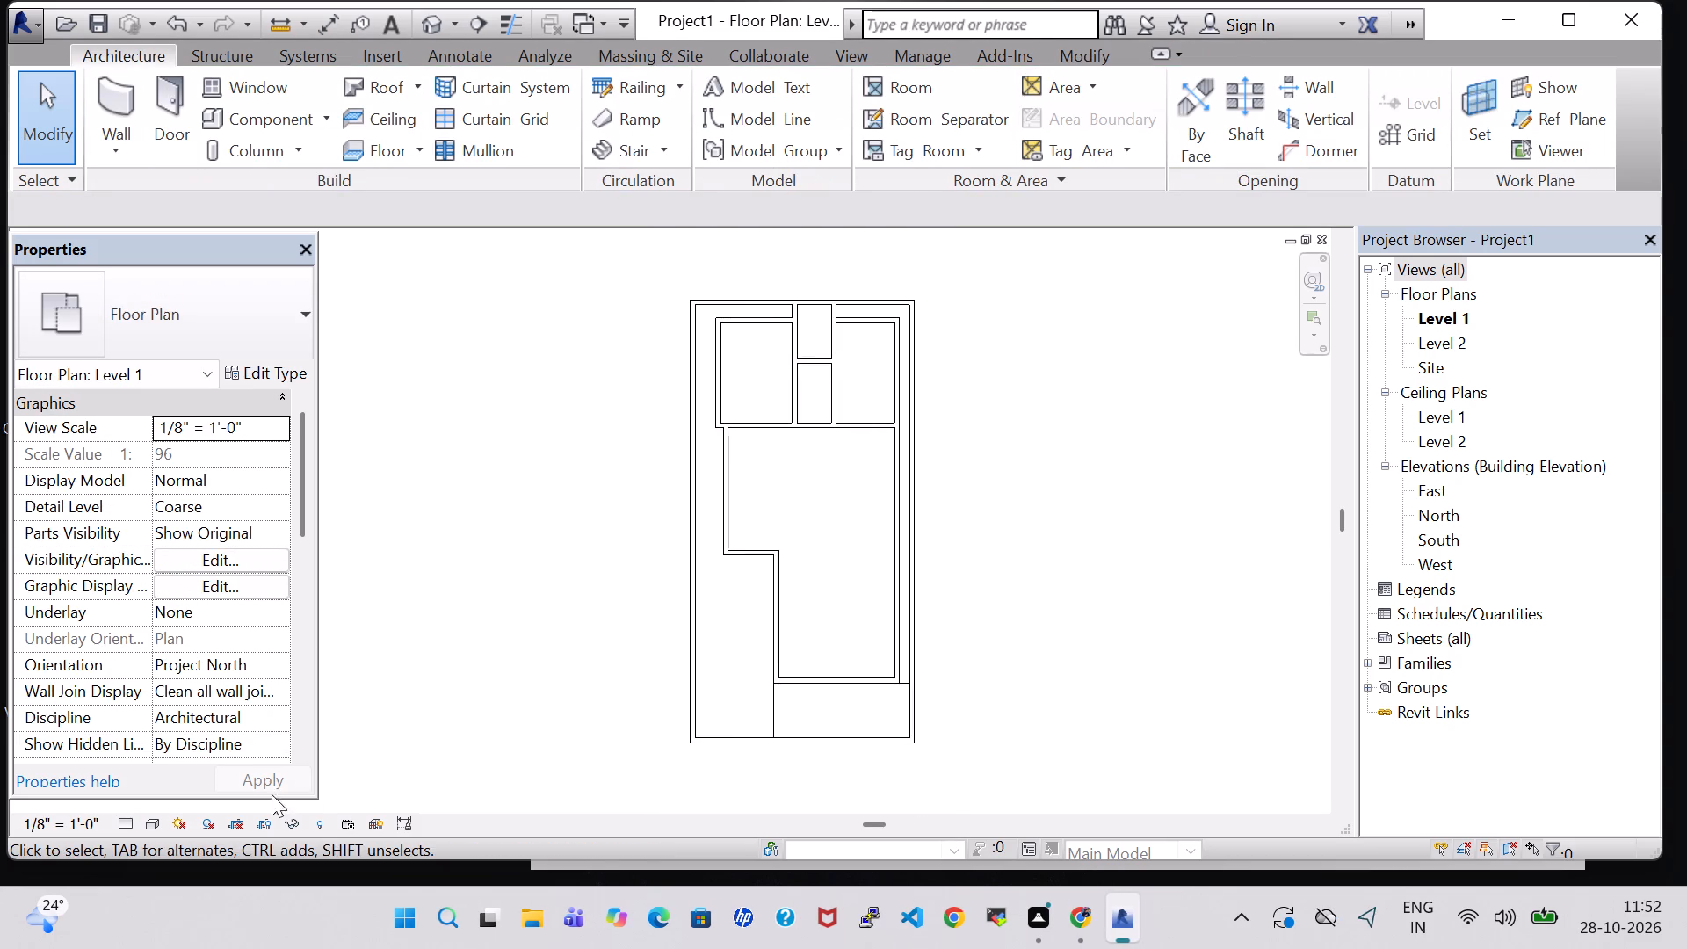
{"action": "left_click", "coordinate": [685, 685]}
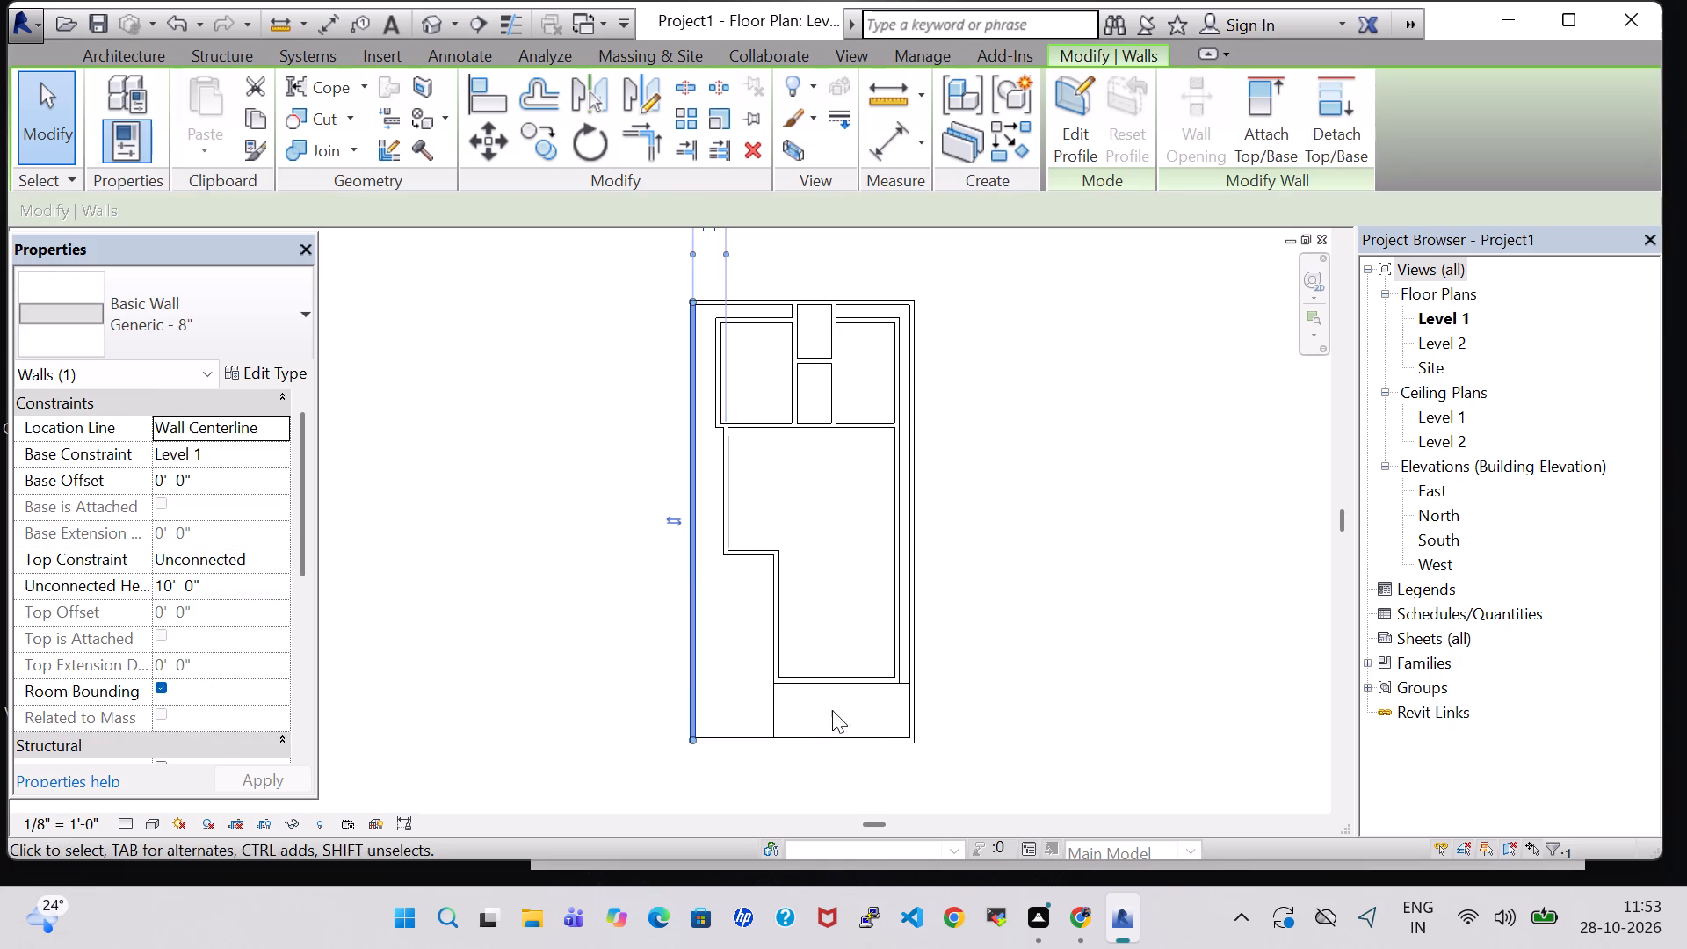
{"action": "left_click", "coordinate": [818, 751]}
{"action": "left_click", "coordinate": [1044, 534]}
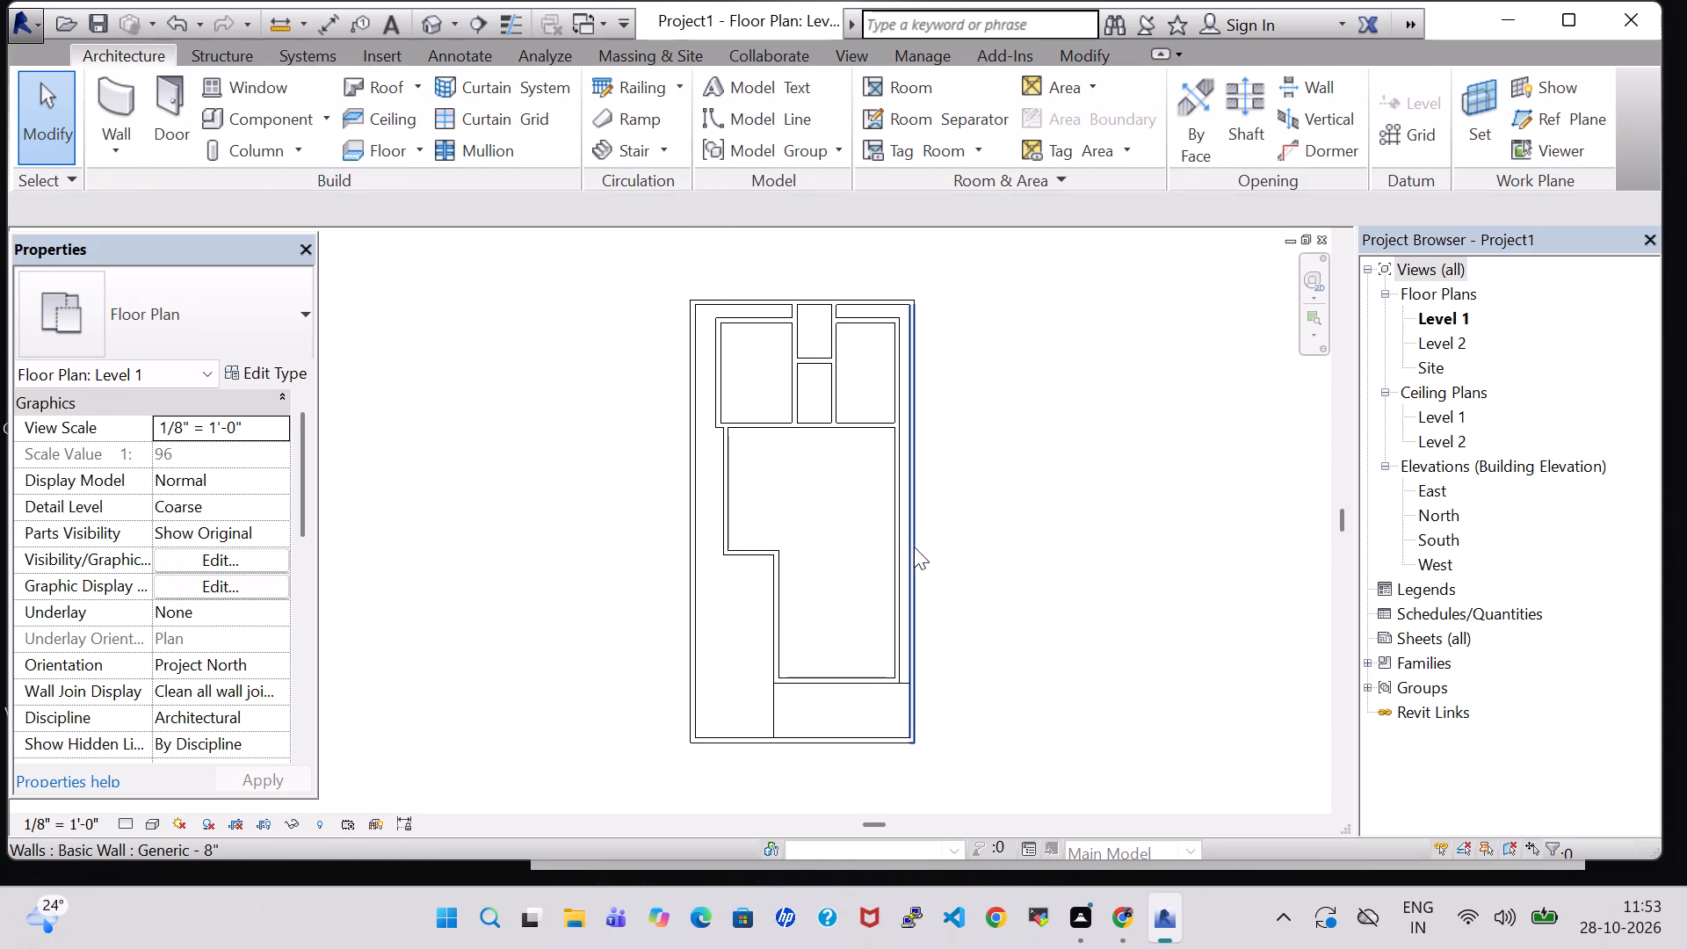
{"action": "left_click", "coordinate": [917, 547]}
{"action": "scroll", "coordinate": [1002, 528], "scroll_direction": "up", "scroll_amount": 3}
{"action": "scroll", "coordinate": [706, 404], "scroll_direction": "down", "scroll_amount": 3}
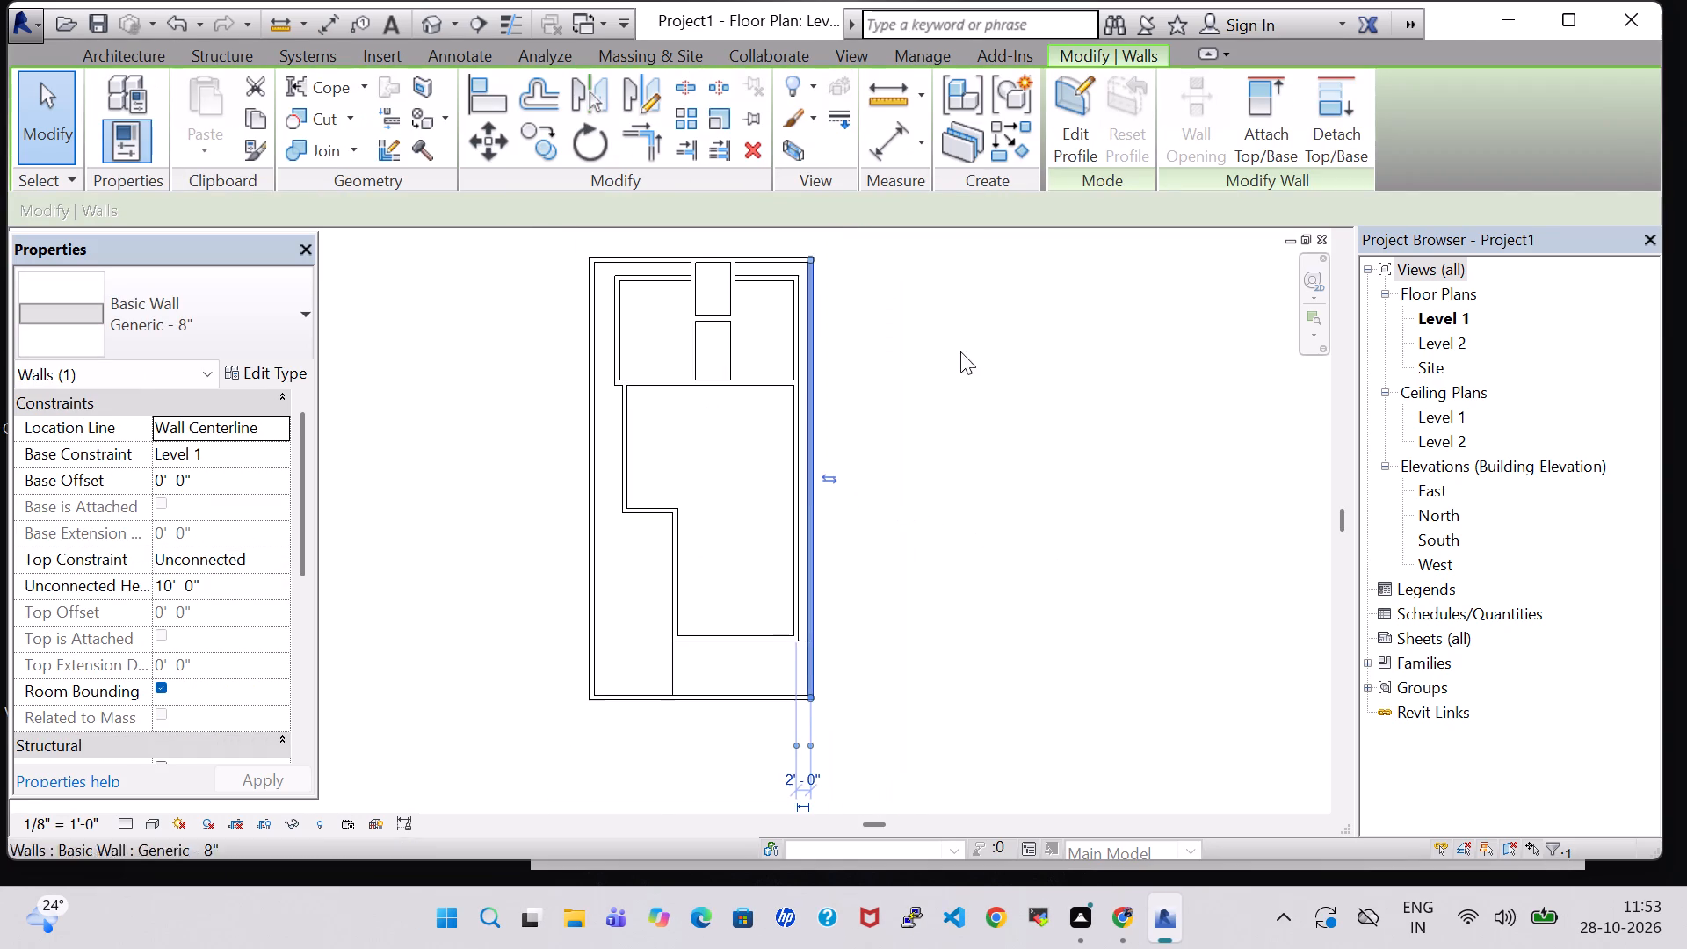
{"action": "middle_click_drag", "start_coordinate": [971, 348], "coordinate": [1008, 435]}
{"action": "scroll", "coordinate": [1008, 436], "scroll_direction": "down", "scroll_amount": 1}
{"action": "left_click", "coordinate": [1008, 436]}
{"action": "scroll", "coordinate": [1008, 436], "scroll_direction": "up", "scroll_amount": 3}
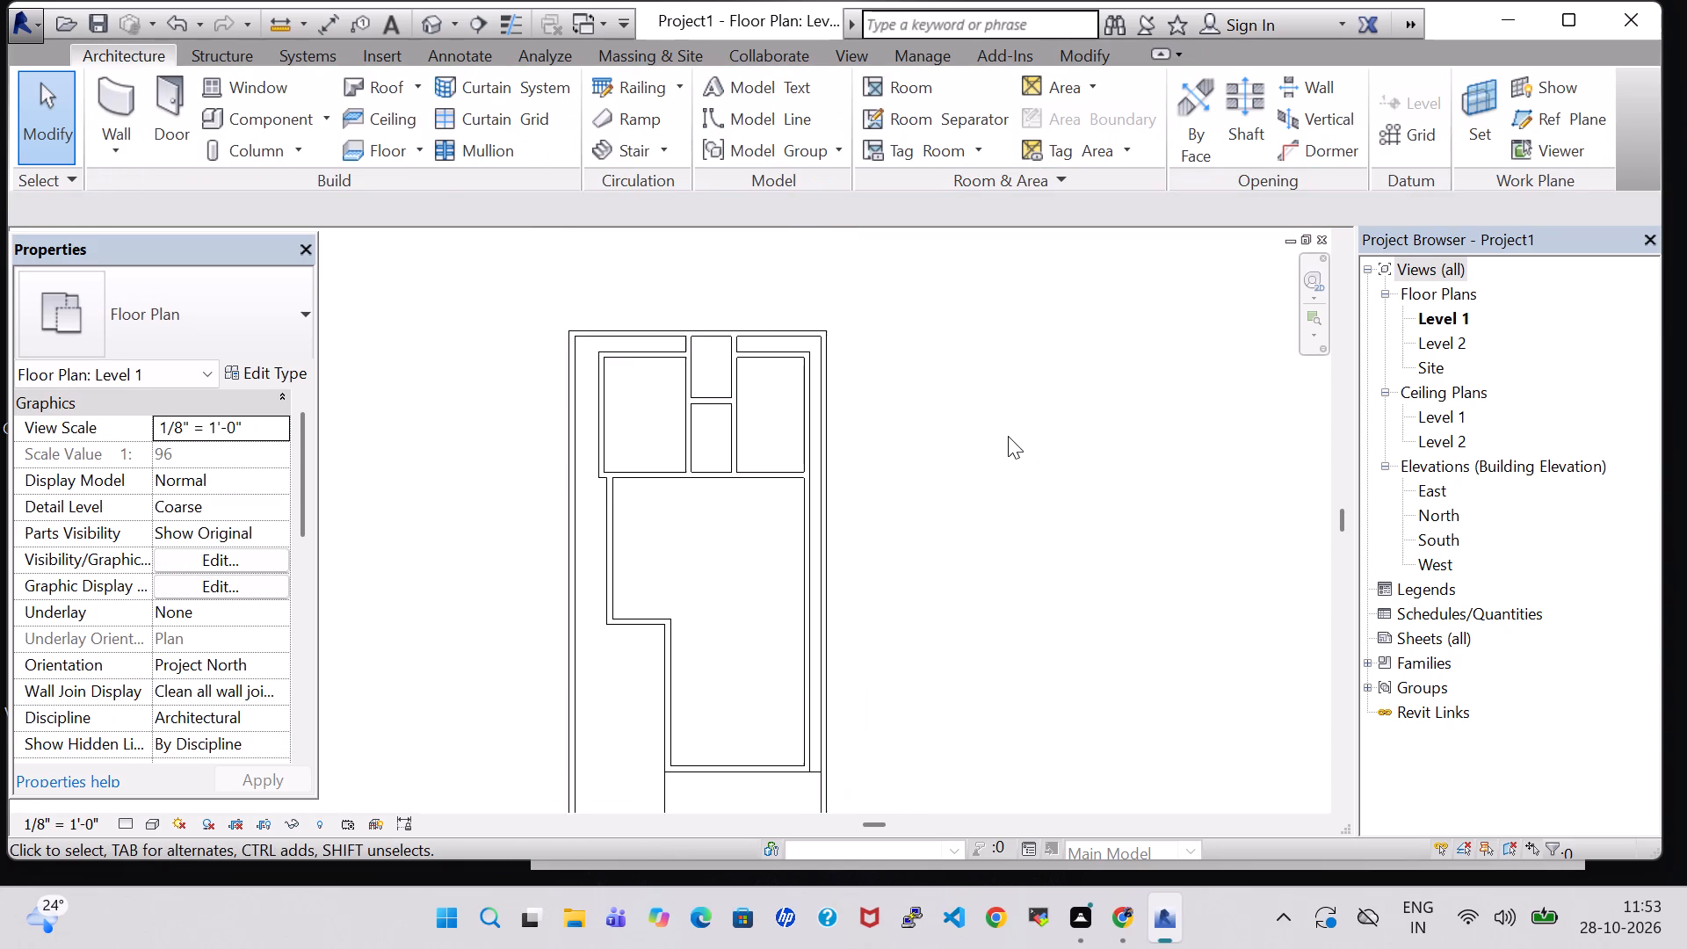
{"action": "middle_click_drag", "start_coordinate": [1008, 436], "coordinate": [1095, 350]}
{"action": "scroll", "coordinate": [1095, 350], "scroll_direction": "down", "scroll_amount": 1}
{"action": "middle_click_drag", "start_coordinate": [1095, 350], "coordinate": [1093, 350]}
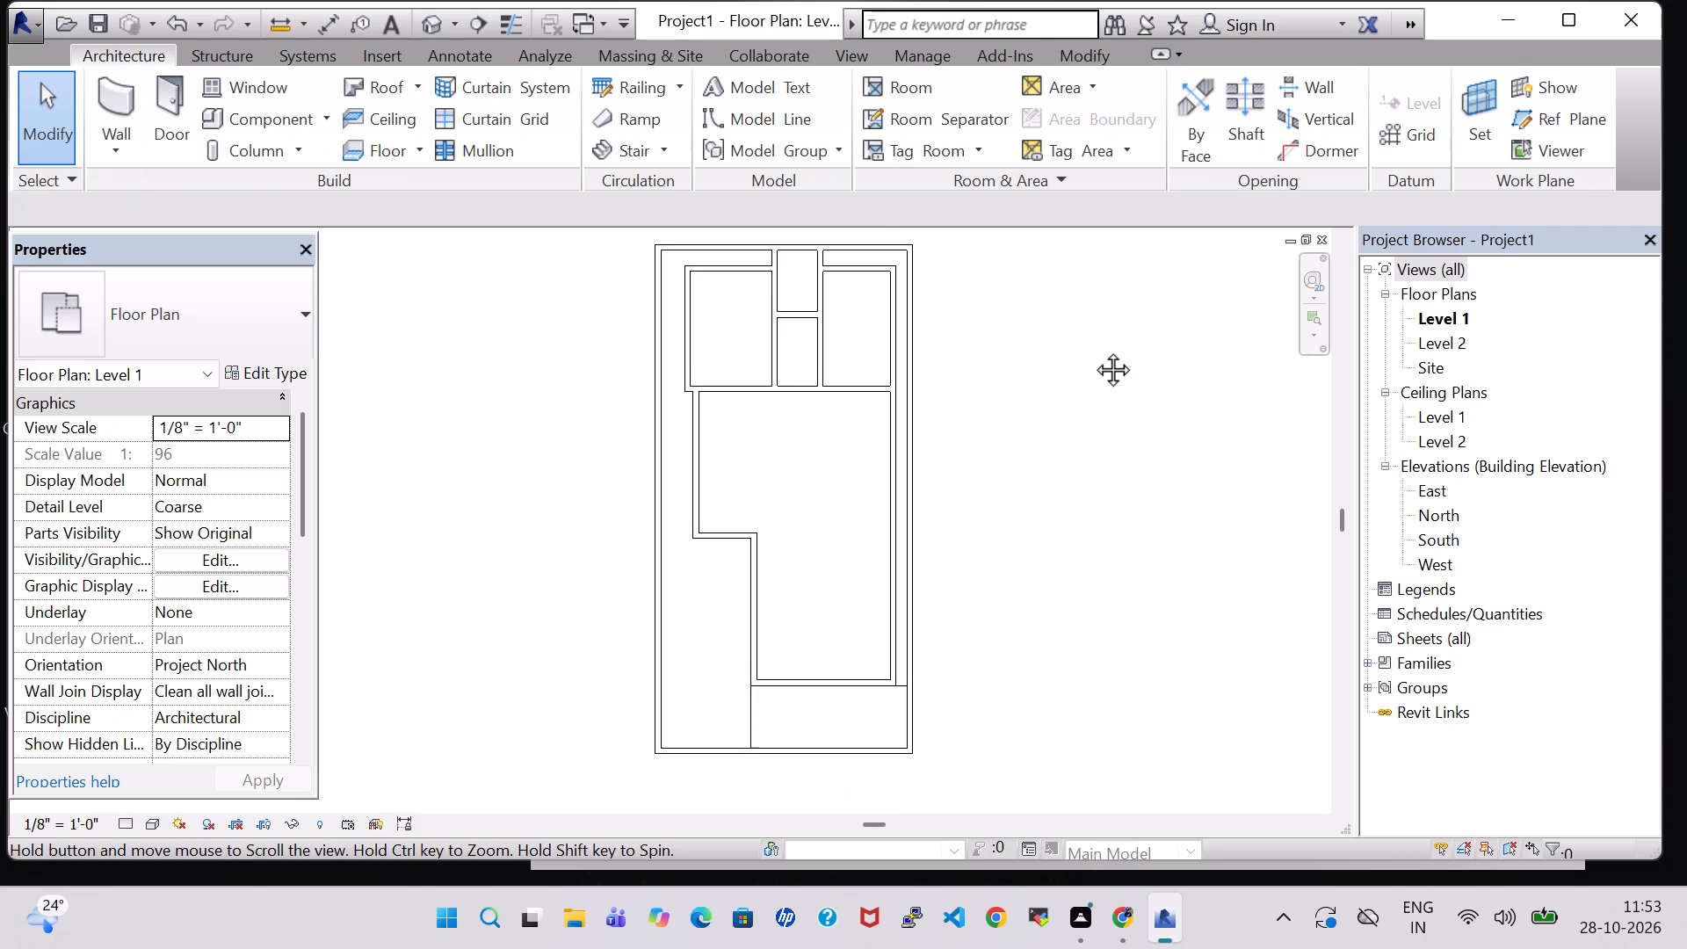
{"action": "middle_click_drag", "start_coordinate": [1093, 350], "coordinate": [1075, 351]}
{"action": "left_click", "coordinate": [630, 395]}
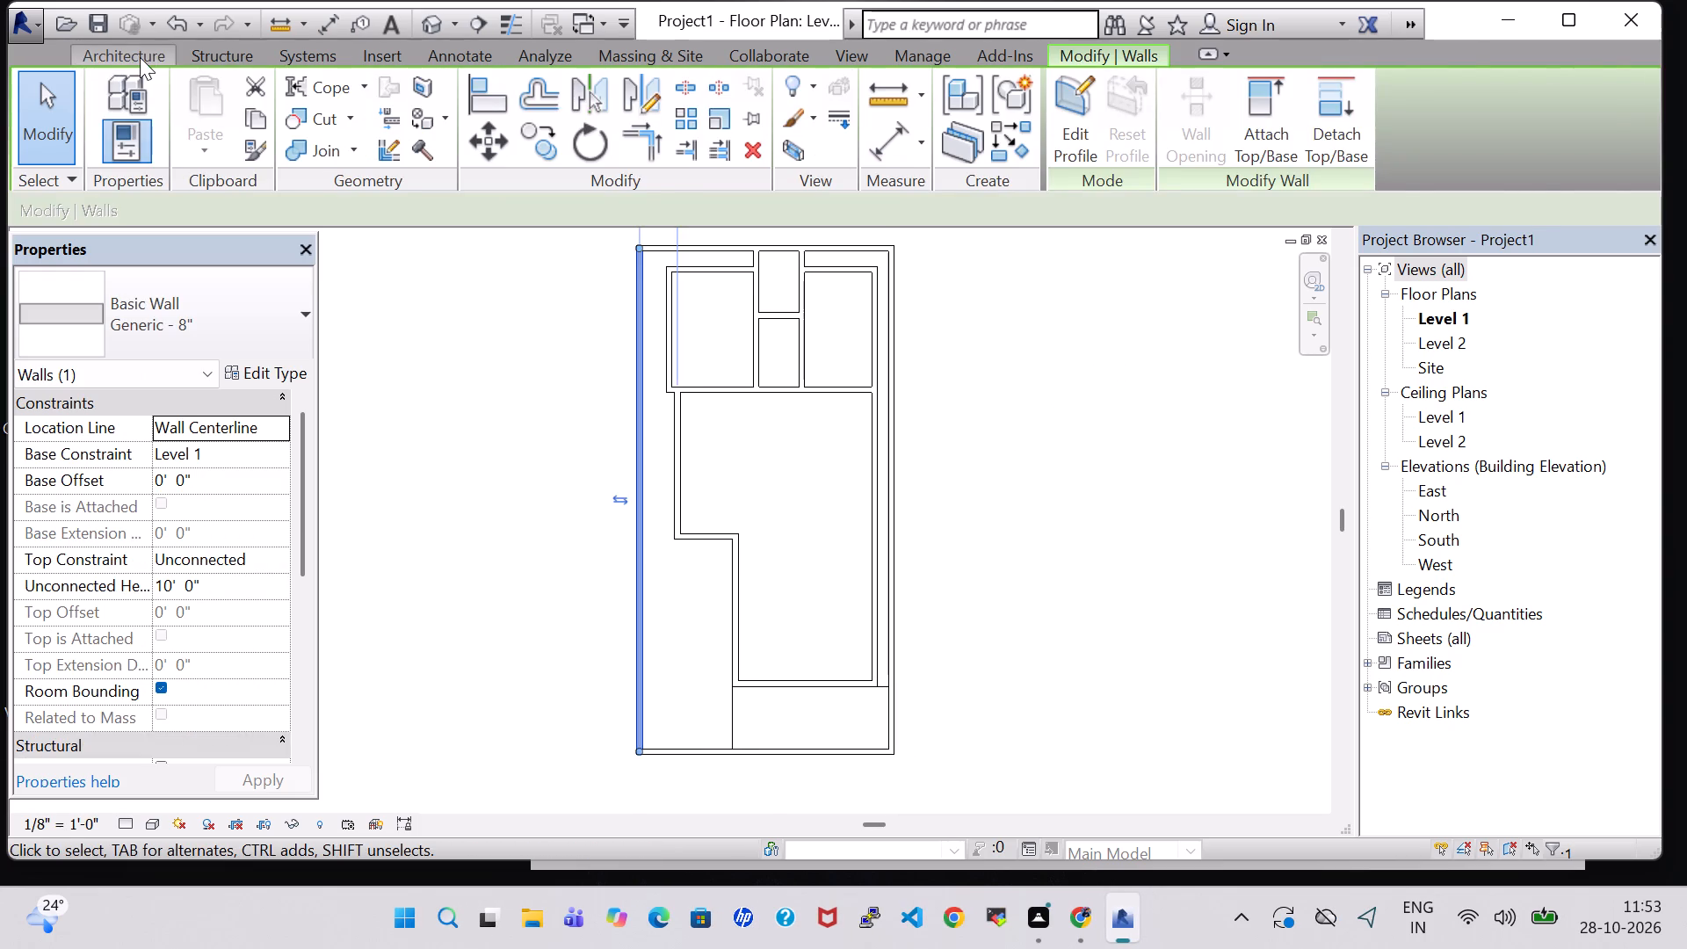
{"action": "left_click", "coordinate": [140, 57]}
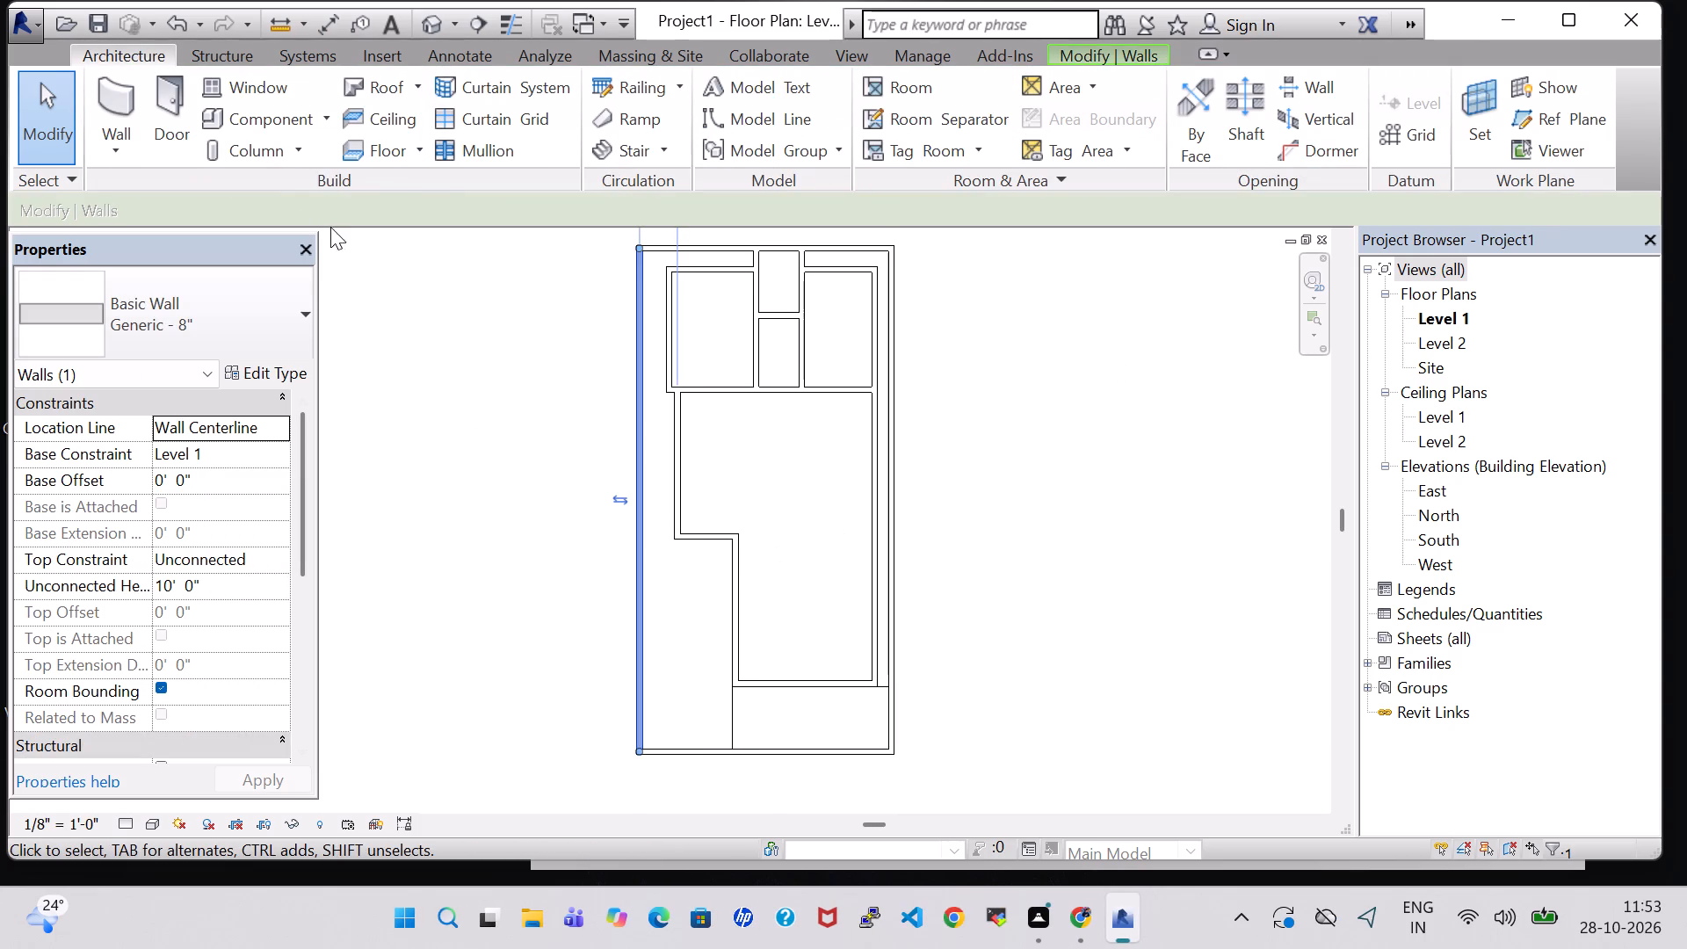
Draw two 10'-high walls enclosing a narrow room about 4'-6" by 10'-9" in the large room's lower-left corner.
{"action": "left_click", "coordinate": [96, 82]}
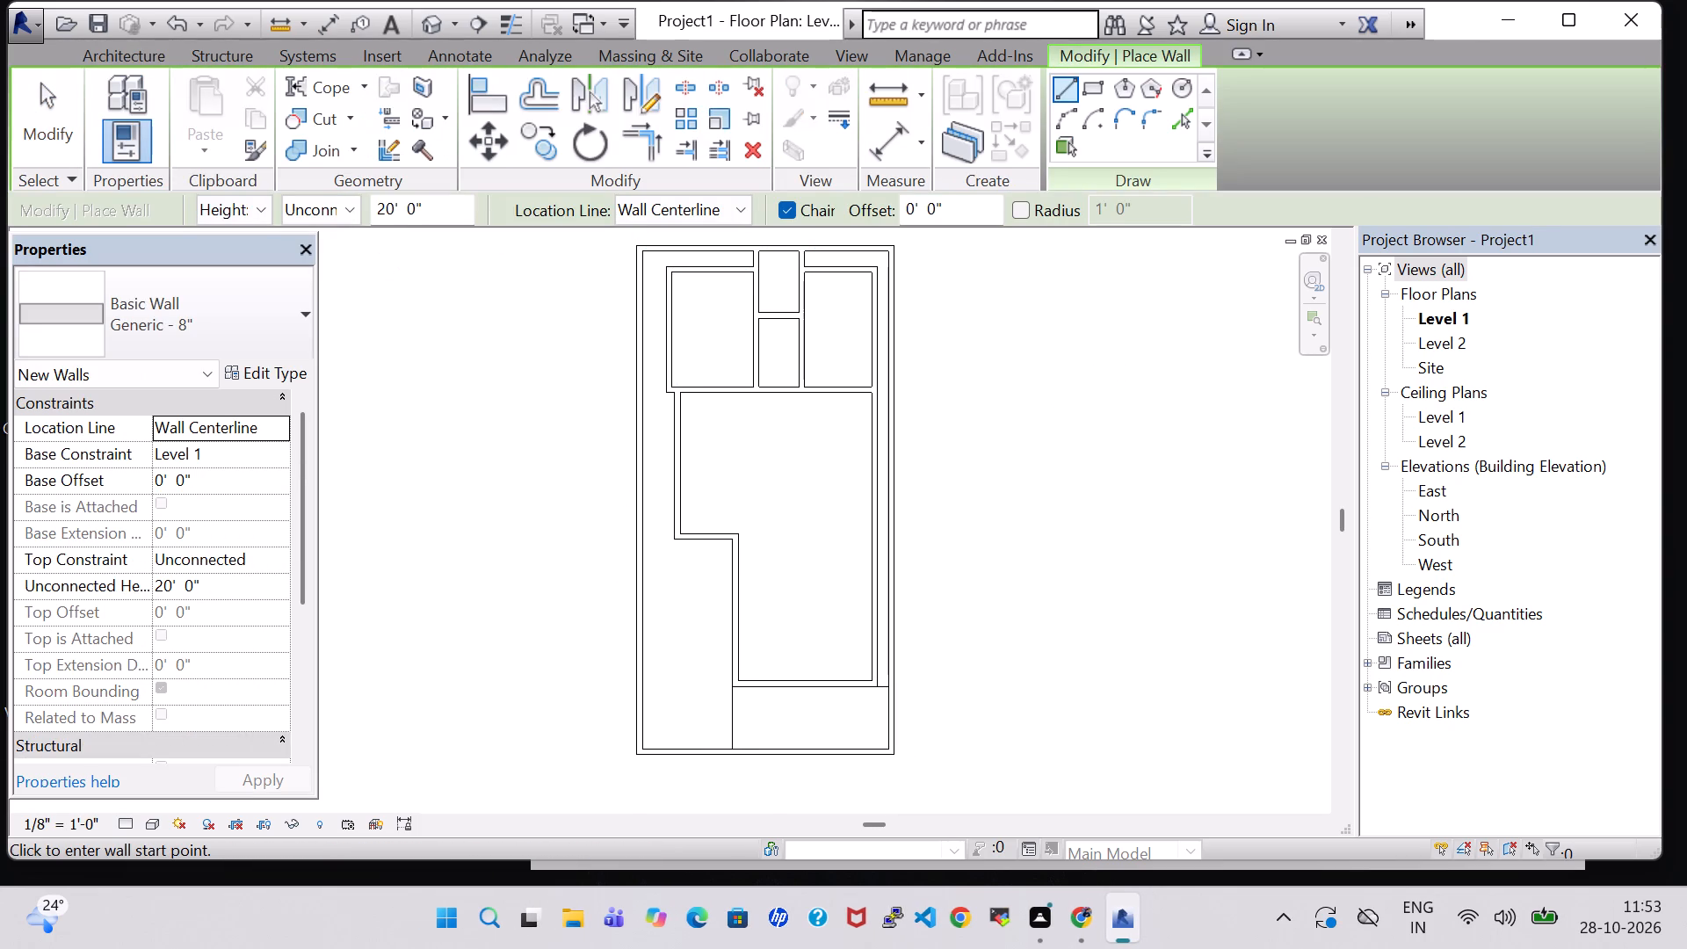
{"action": "left_click", "coordinate": [387, 212]}
{"action": "key", "text": "BackSpace"}
{"action": "key", "text": "1"}
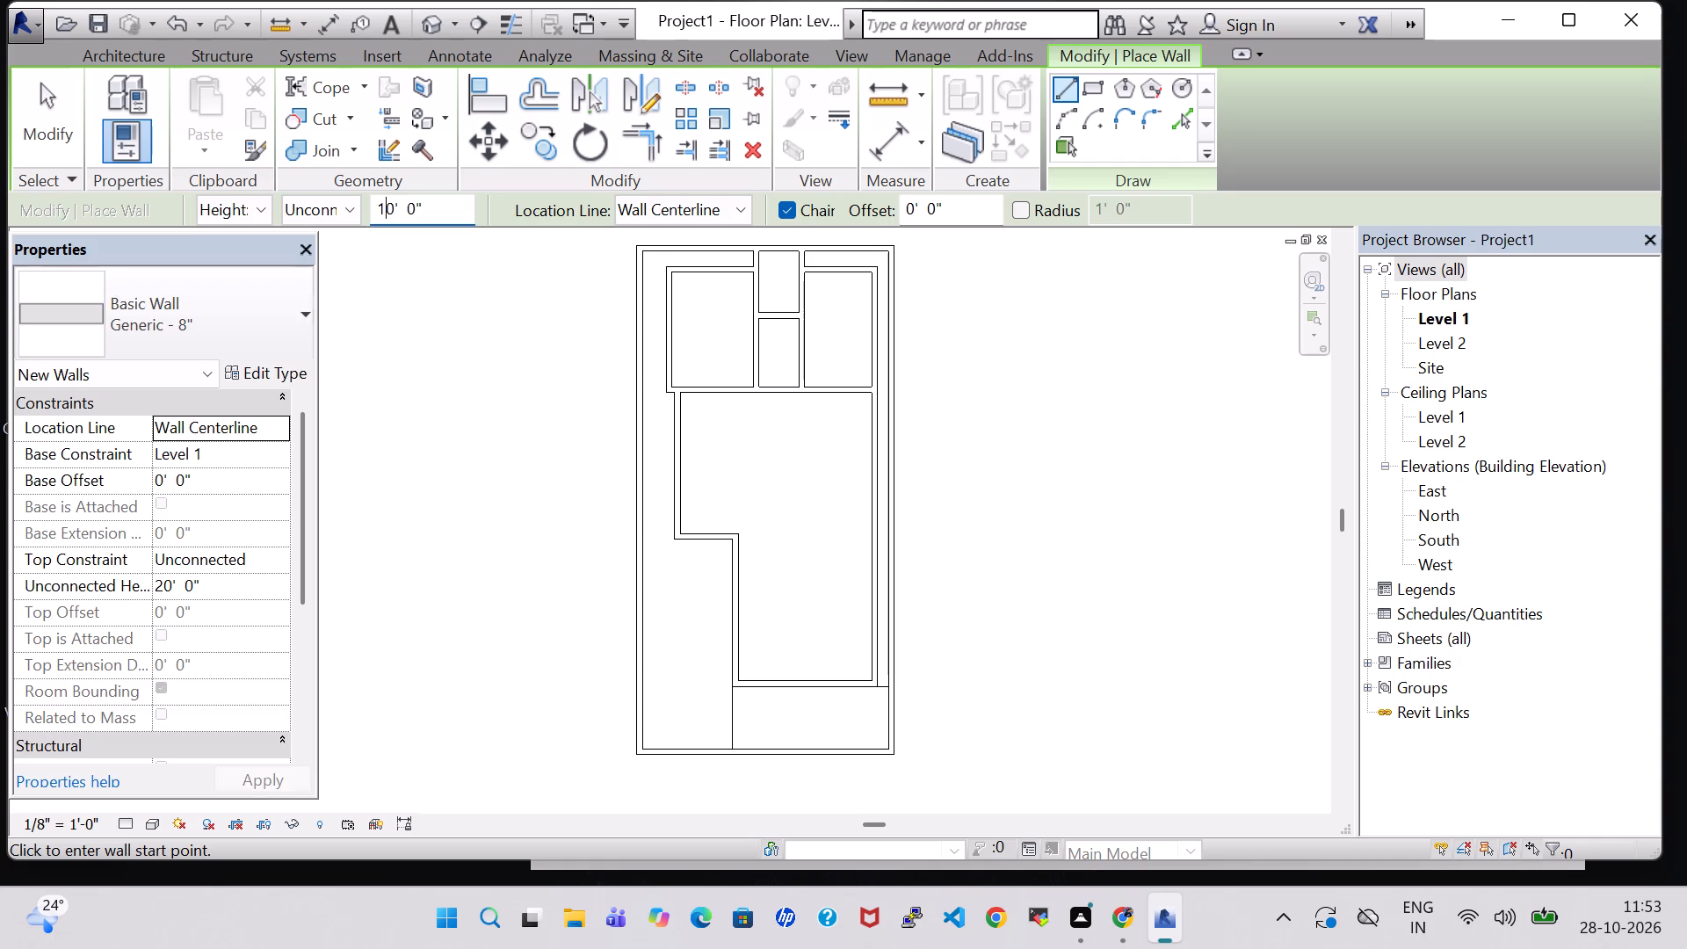
{"action": "key", "text": "Return"}
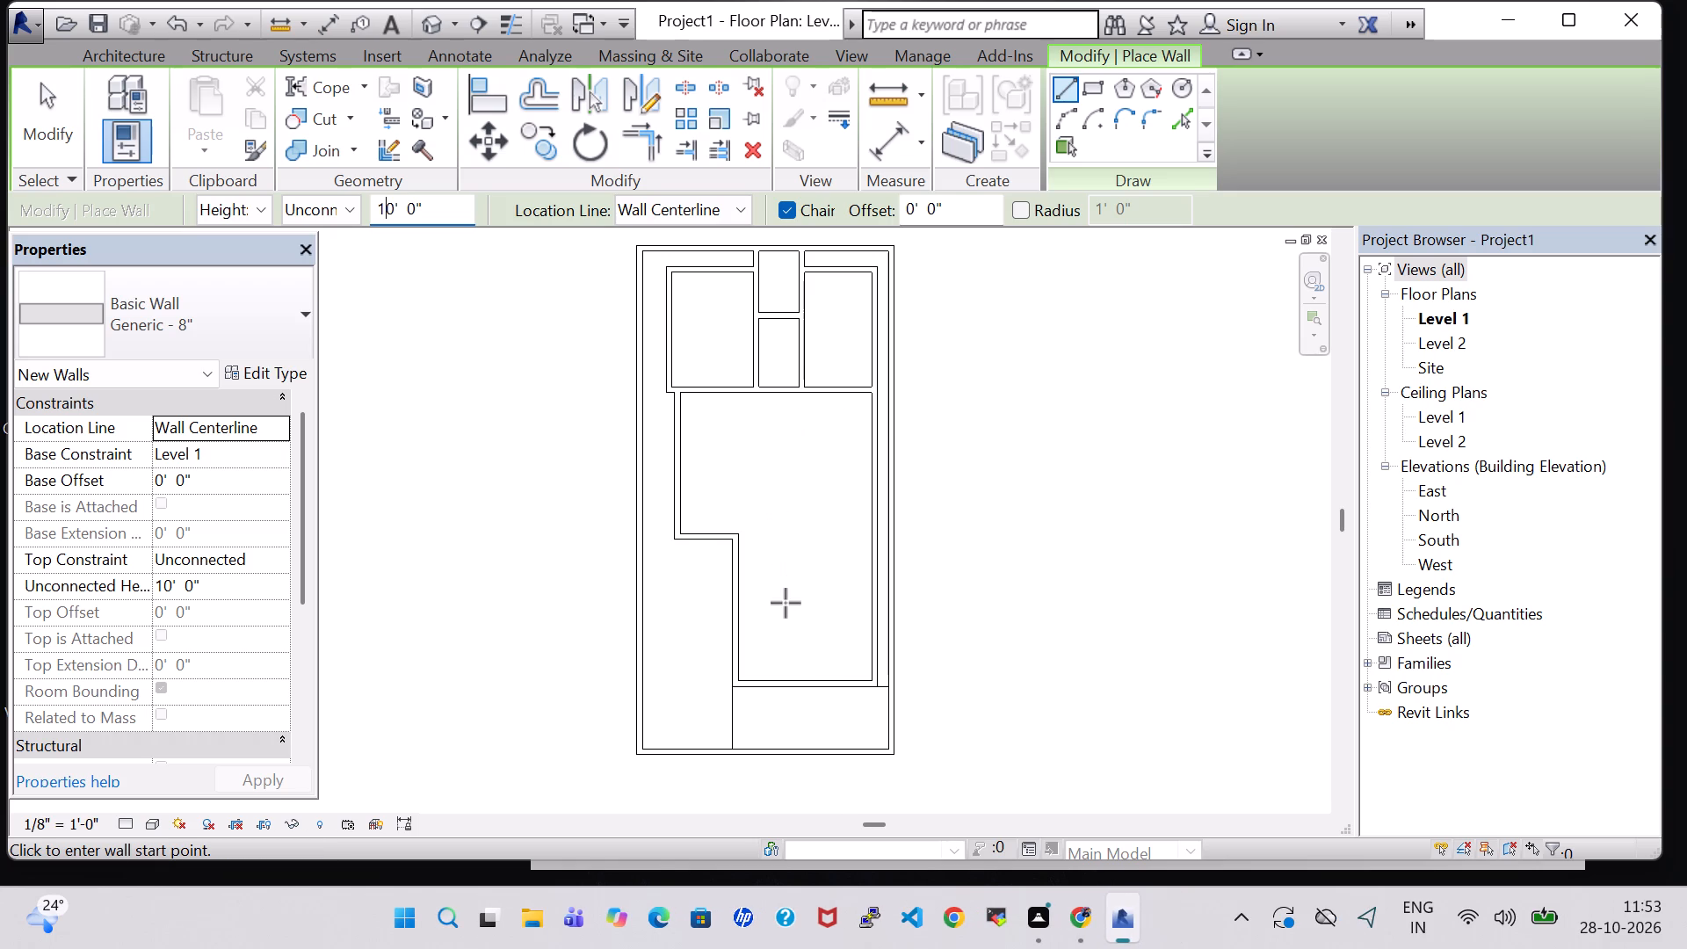
{"action": "scroll", "coordinate": [786, 603], "scroll_direction": "up", "scroll_amount": 3}
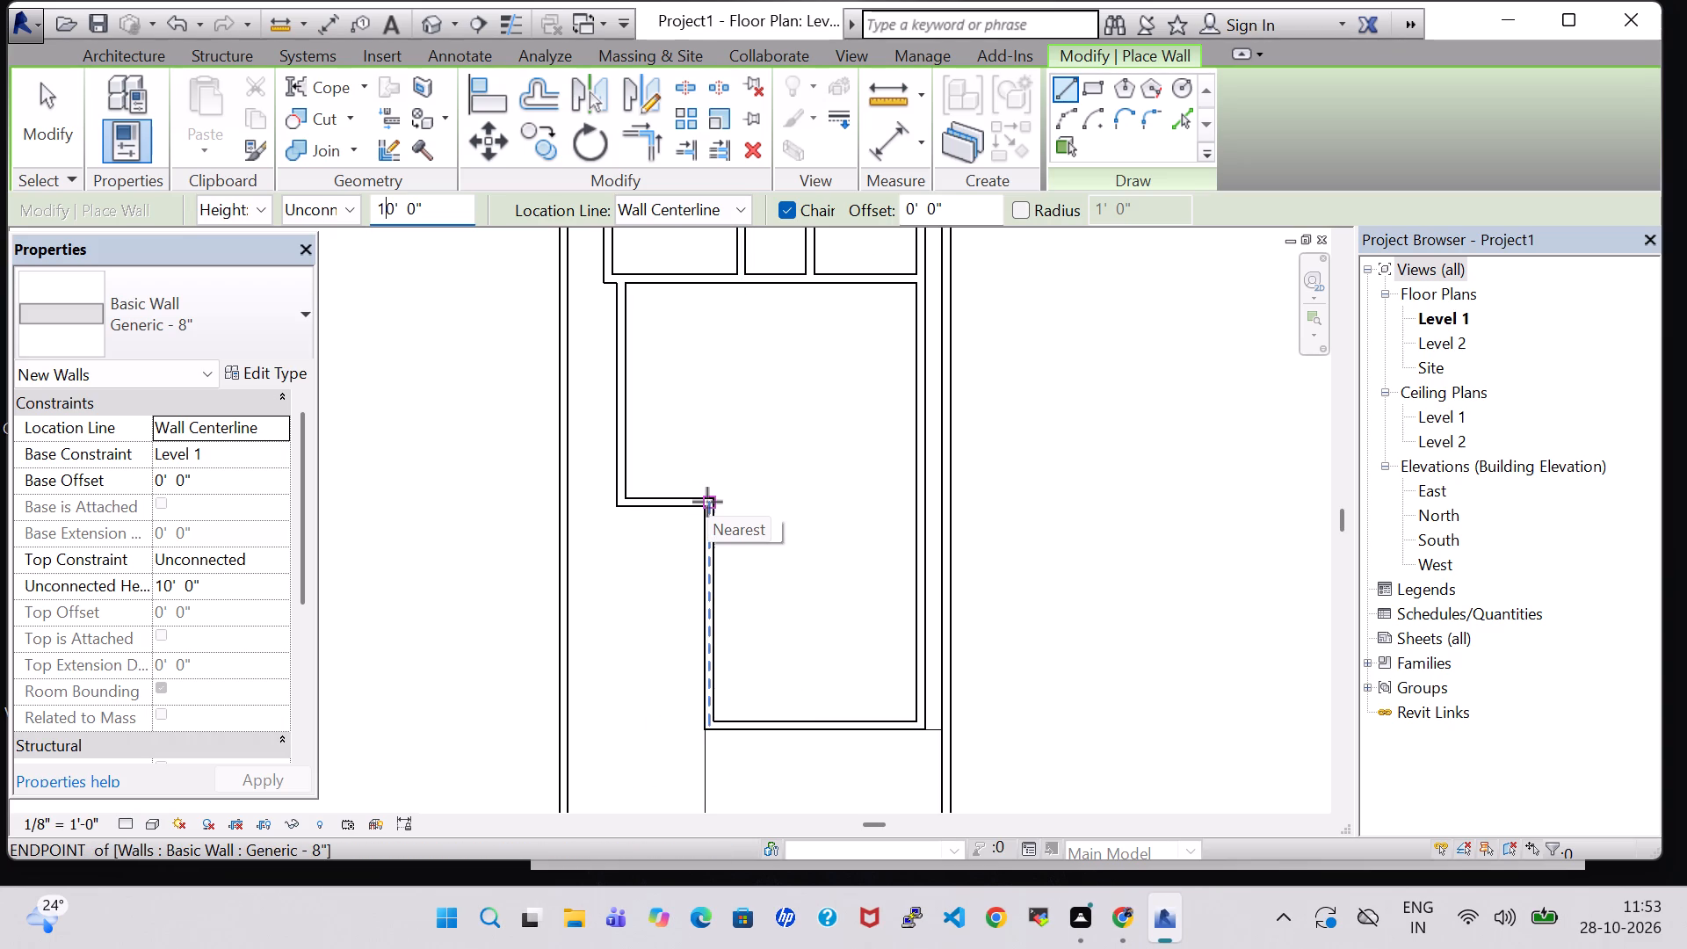
{"action": "left_click", "coordinate": [708, 589]}
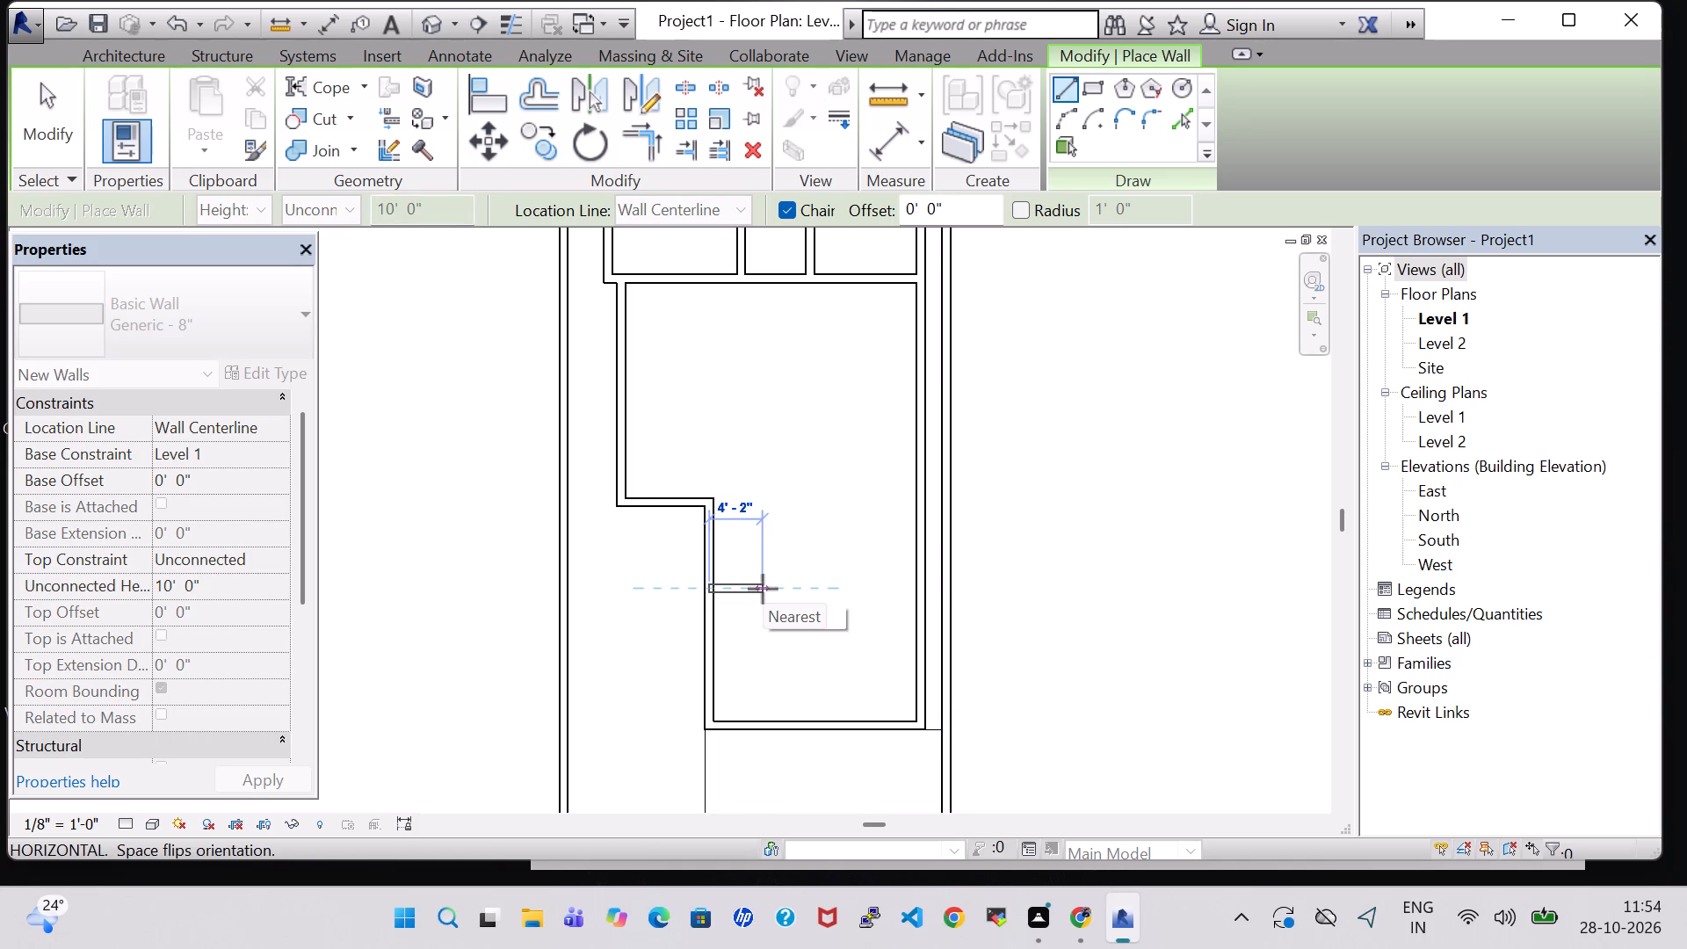
{"action": "left_click", "coordinate": [766, 589]}
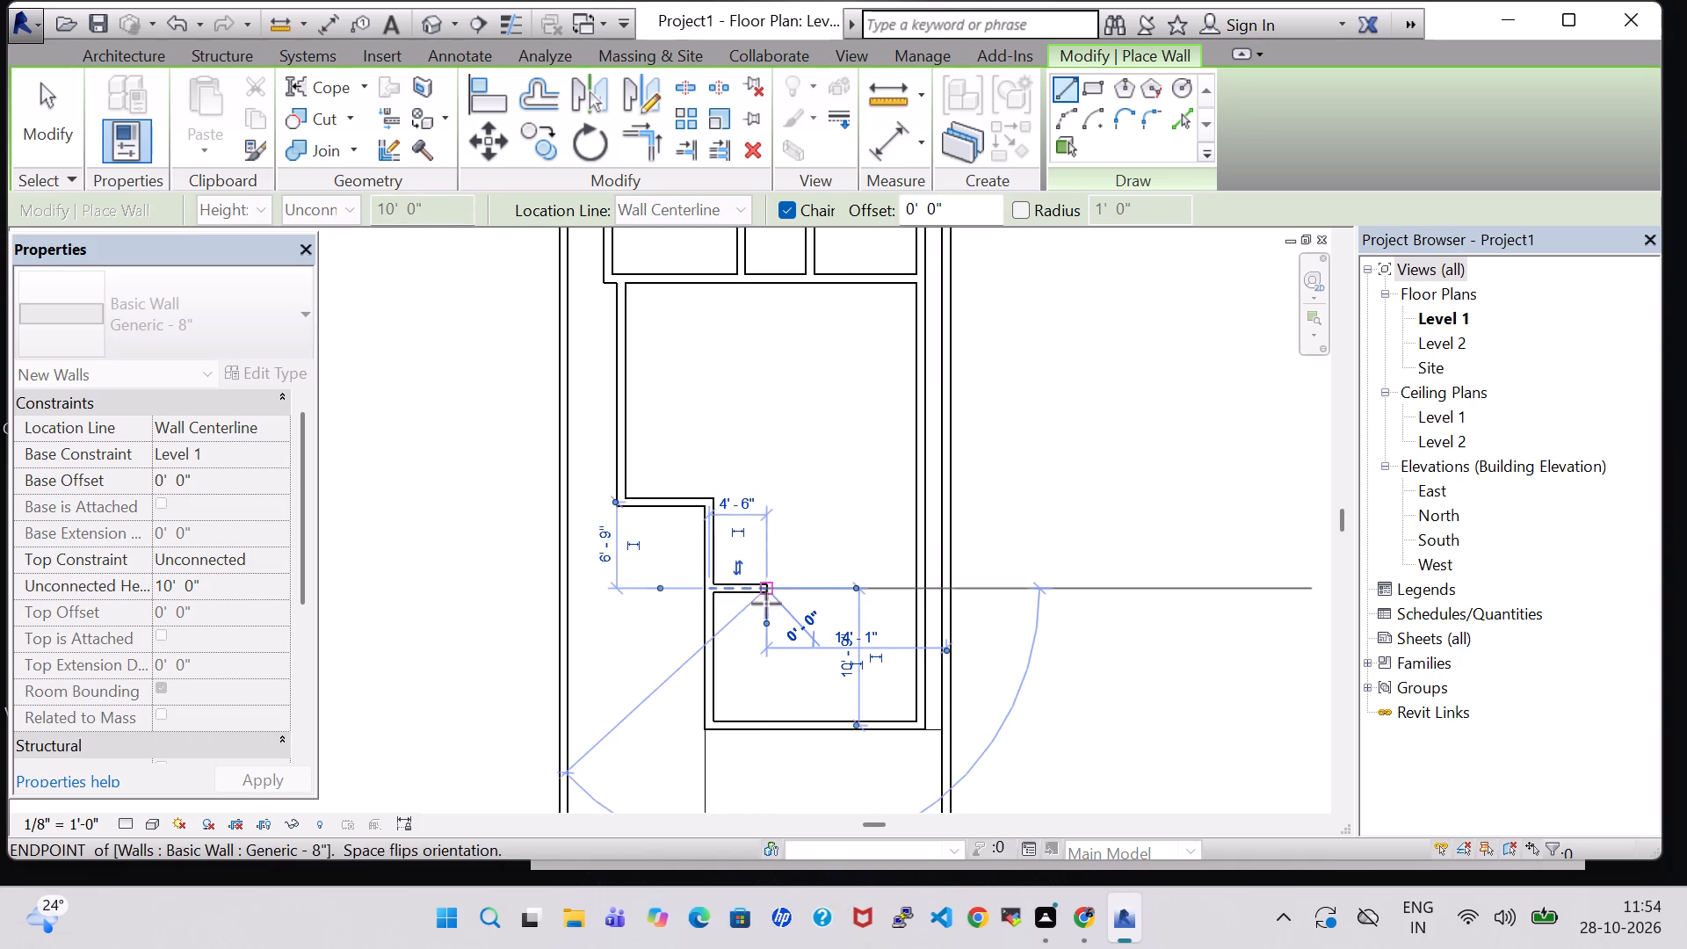
{"action": "left_click", "coordinate": [767, 721]}
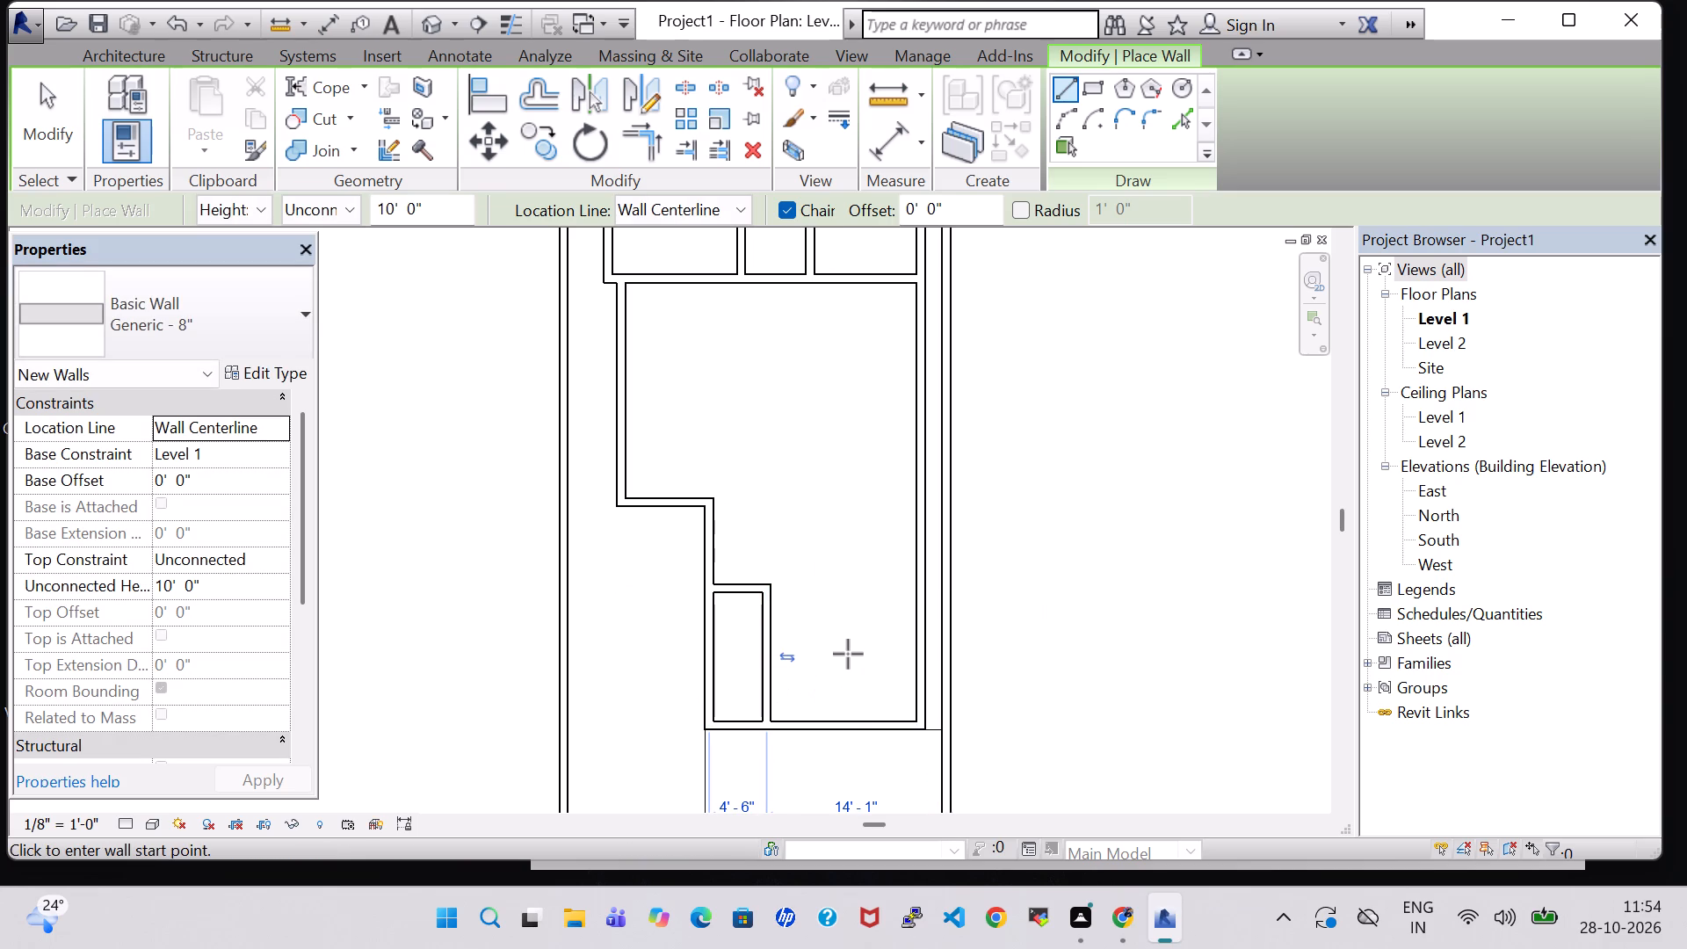
{"action": "key", "text": "Escape"}
{"action": "key", "text": "Escape"}
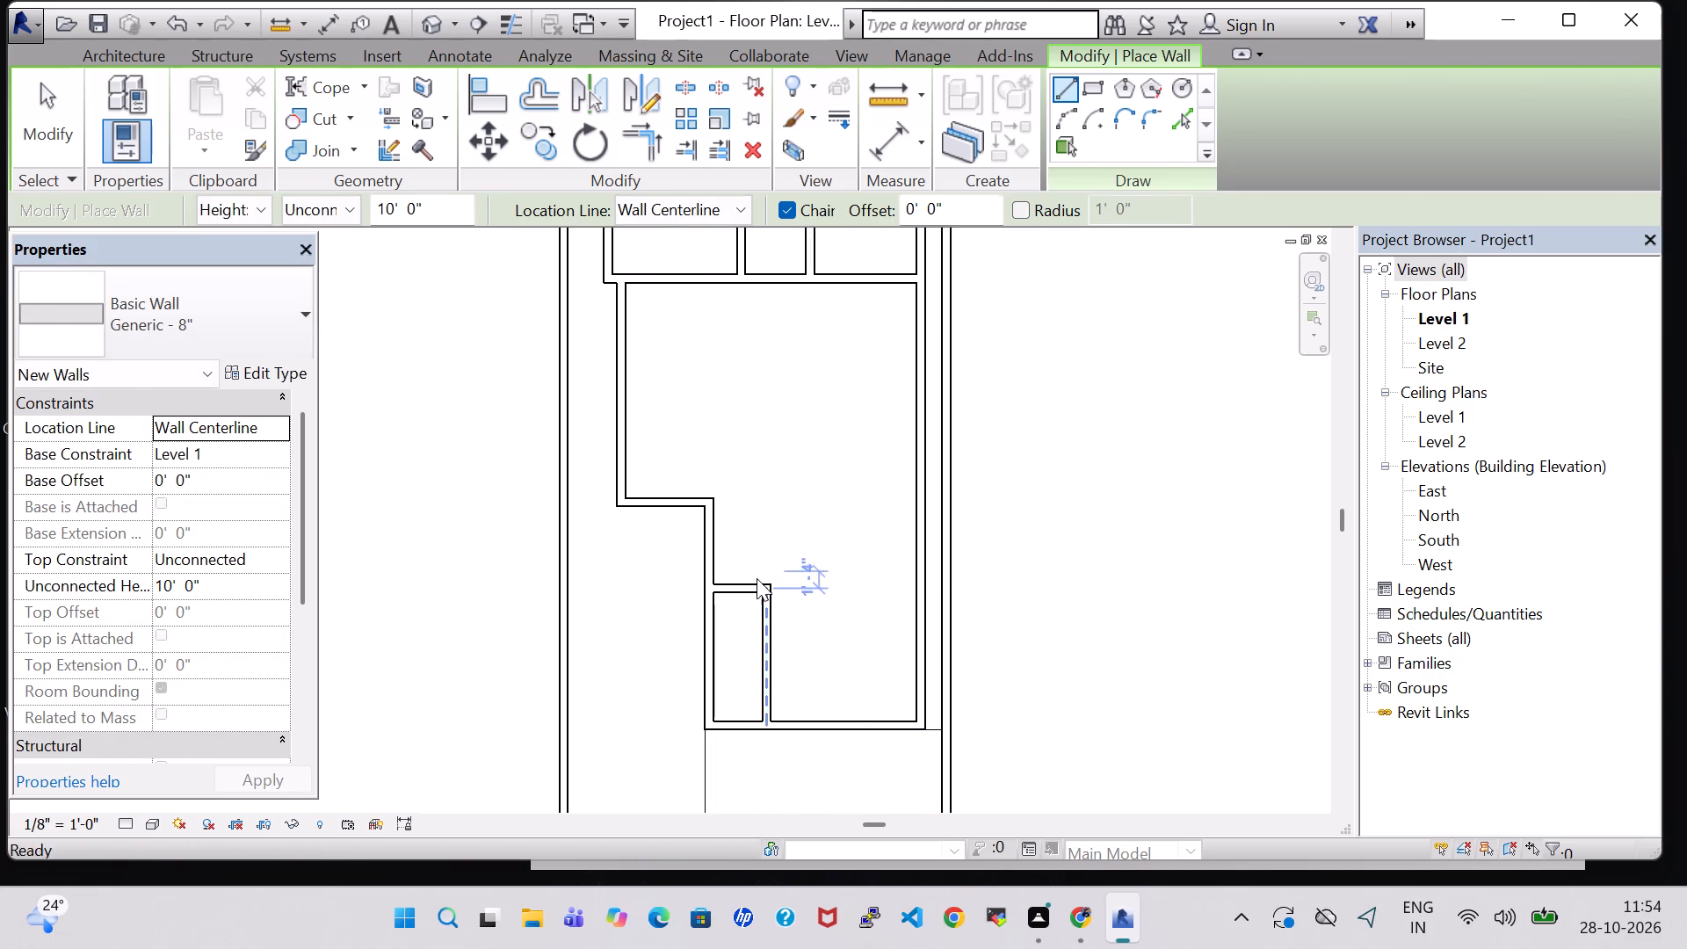
Nudge the narrow room's top wall upward to about 13'-3" from the large room's bottom wall.
{"action": "left_click", "coordinate": [751, 583]}
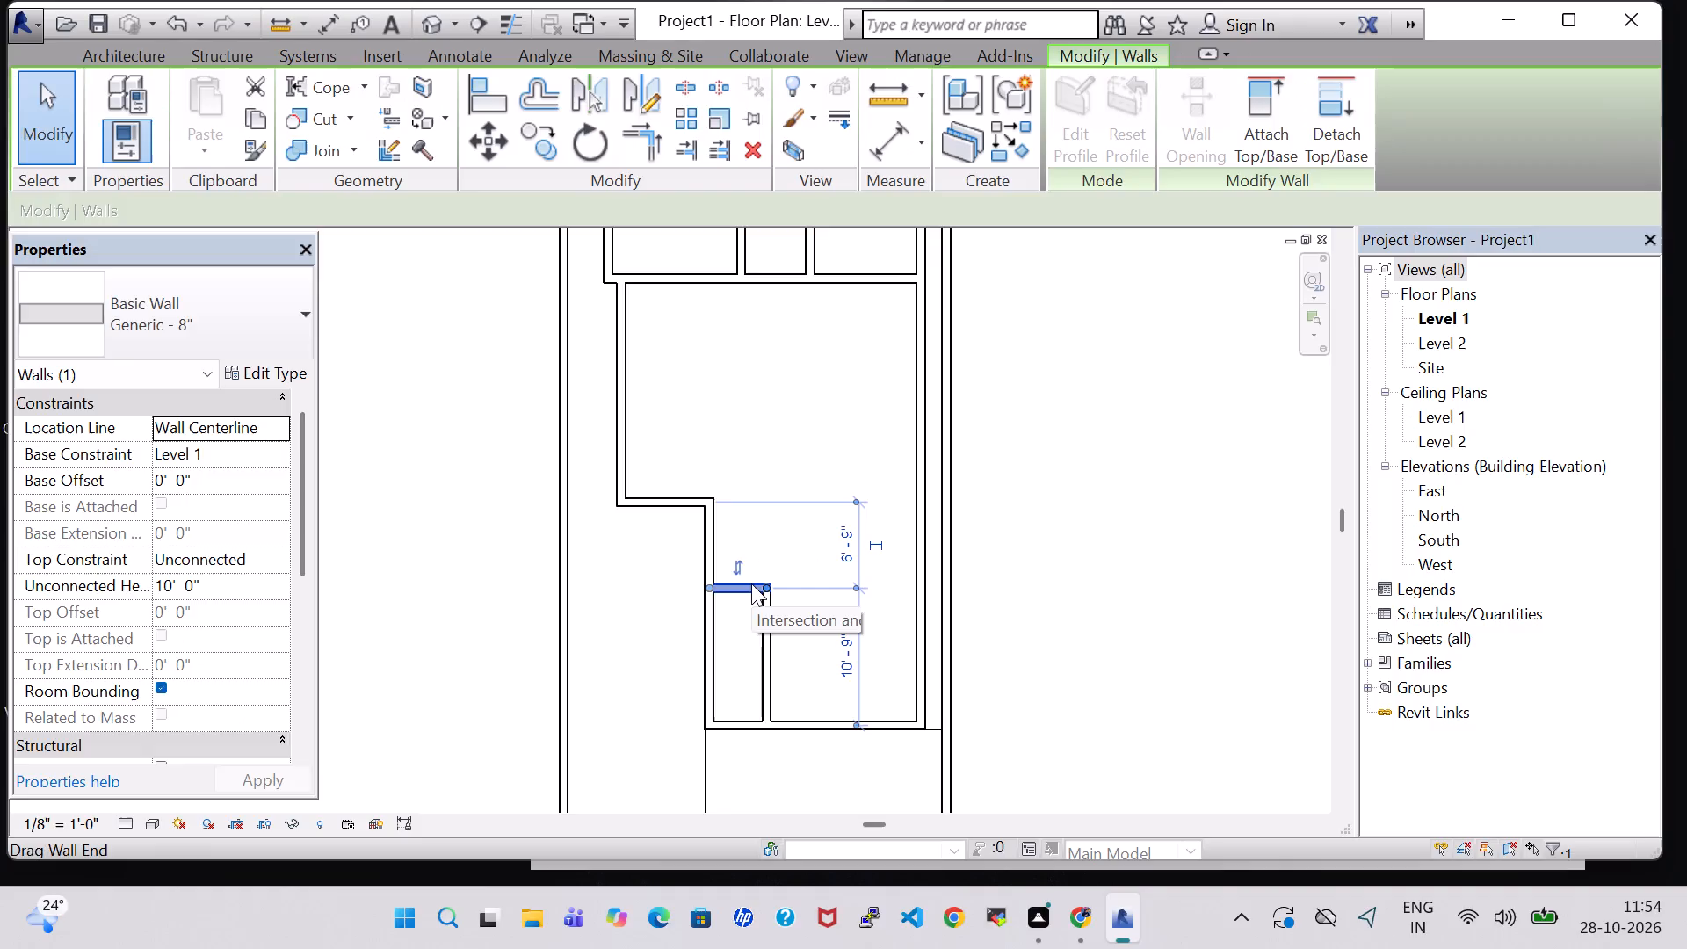
{"action": "key", "text": "Up"}
{"action": "key", "text": "Up"}
{"action": "key", "text": "Up"}
{"action": "key", "text": "Up"}
{"action": "key", "text": "Up"}
{"action": "key", "text": "Up"}
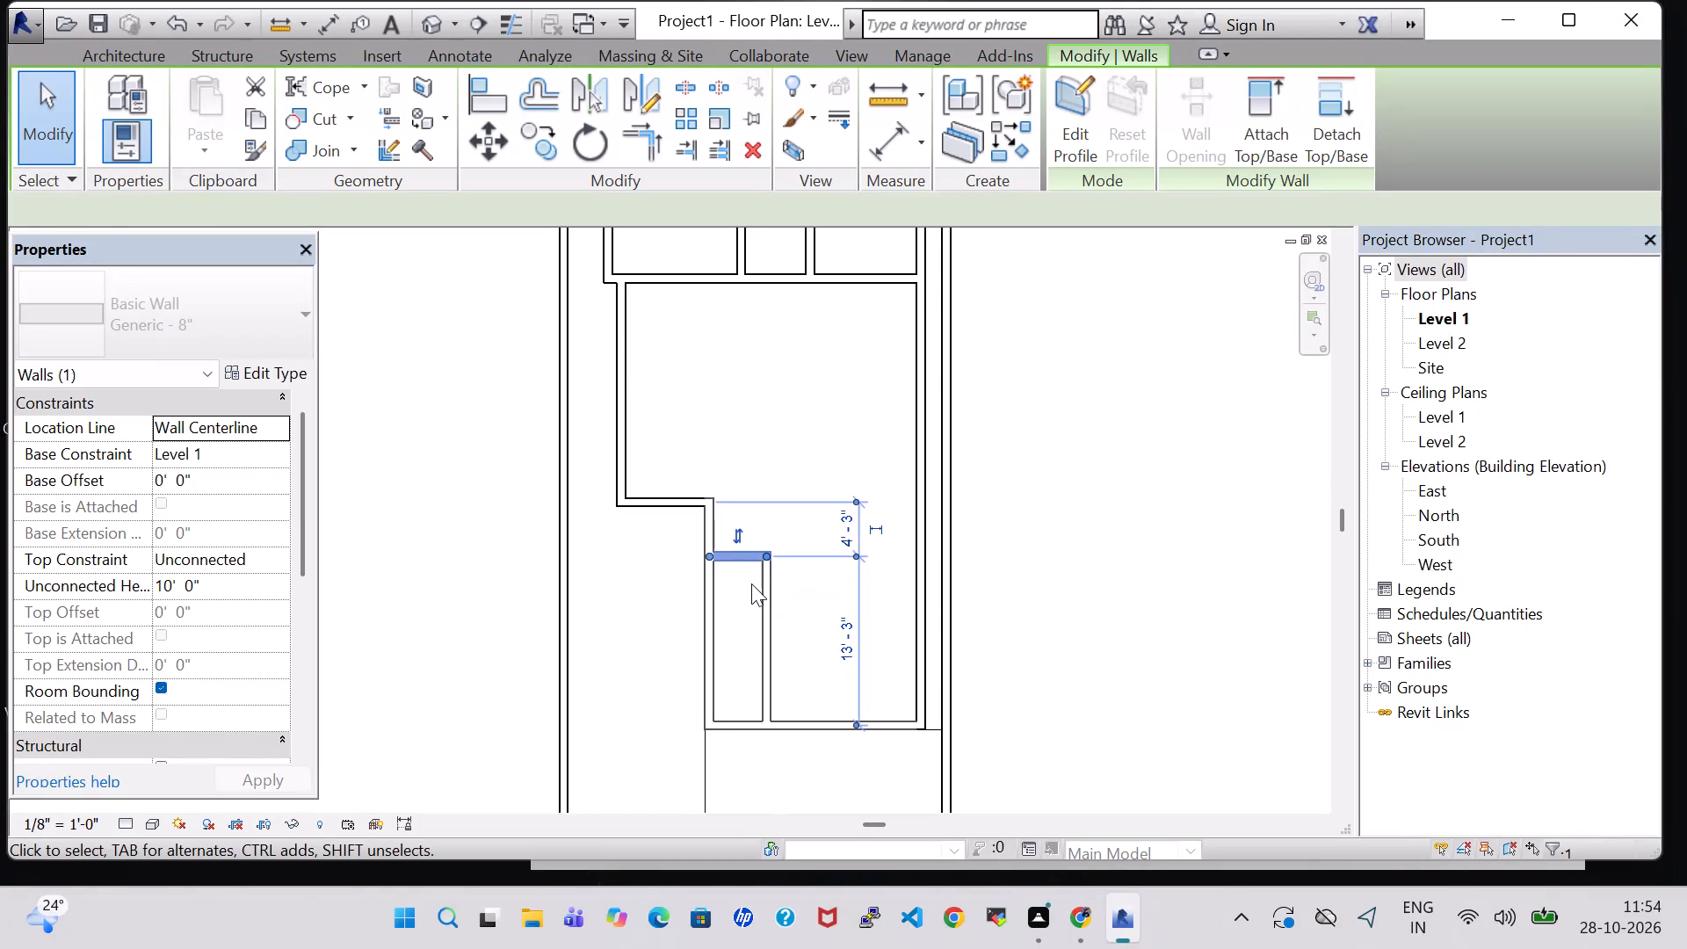
{"action": "left_click", "coordinate": [1177, 553]}
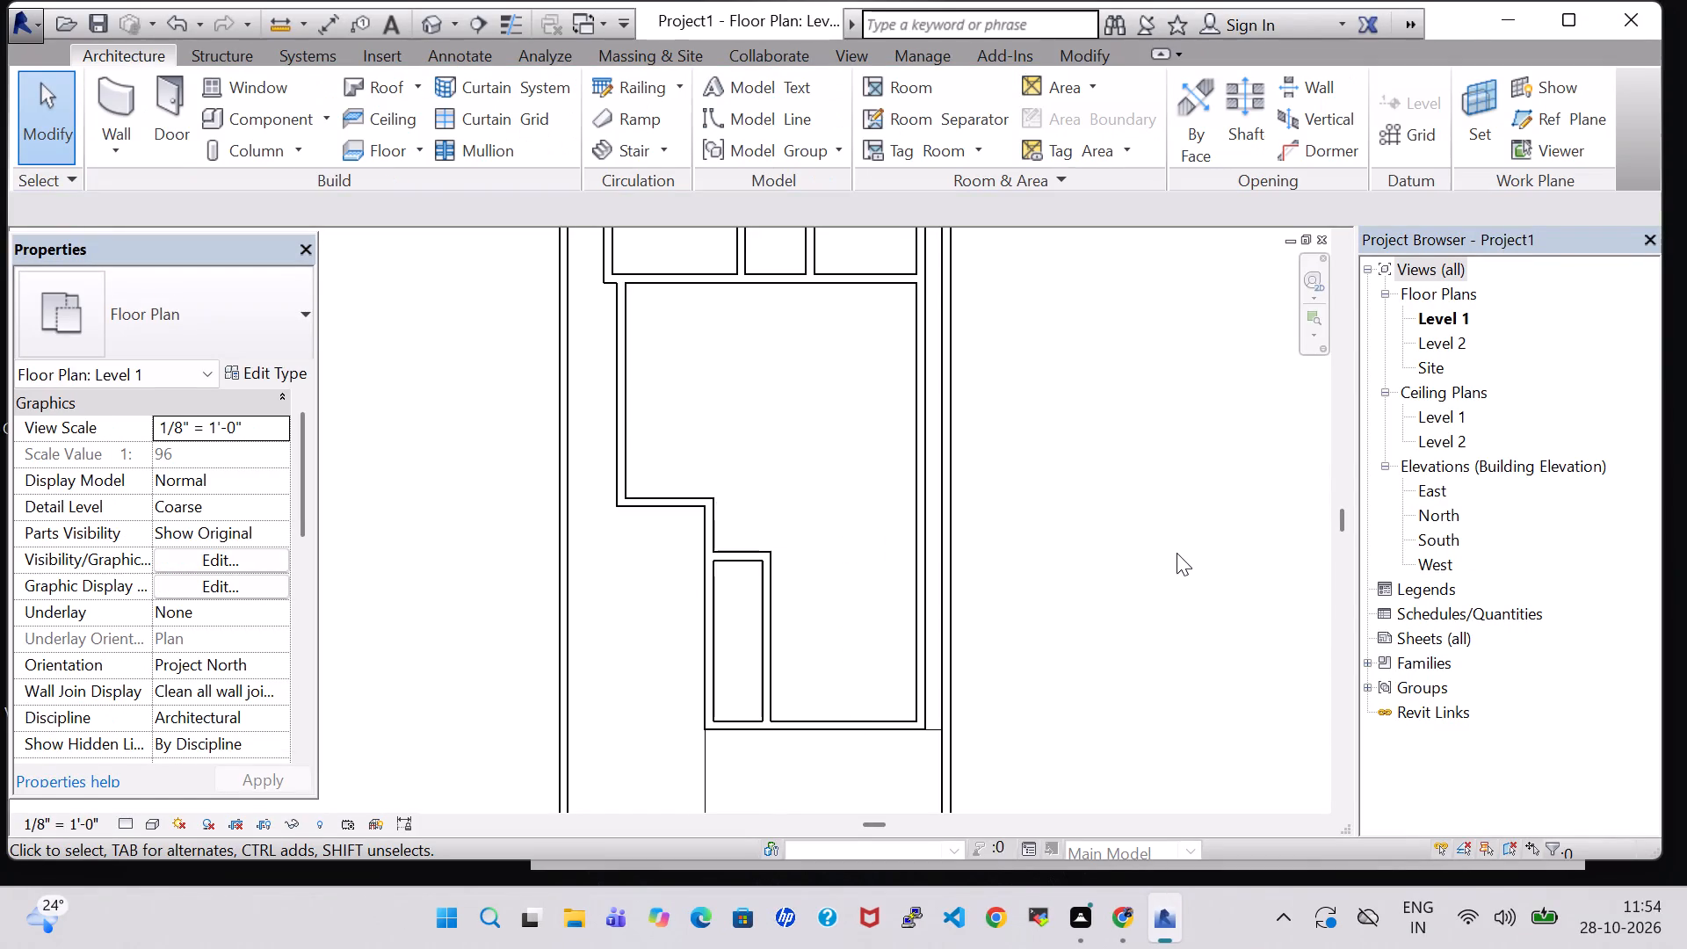
Draw a horizontal wall from the narrow room's right wall to the right interior wall, about 10'-6" above the bottom wall.
{"action": "left_click", "coordinate": [105, 91]}
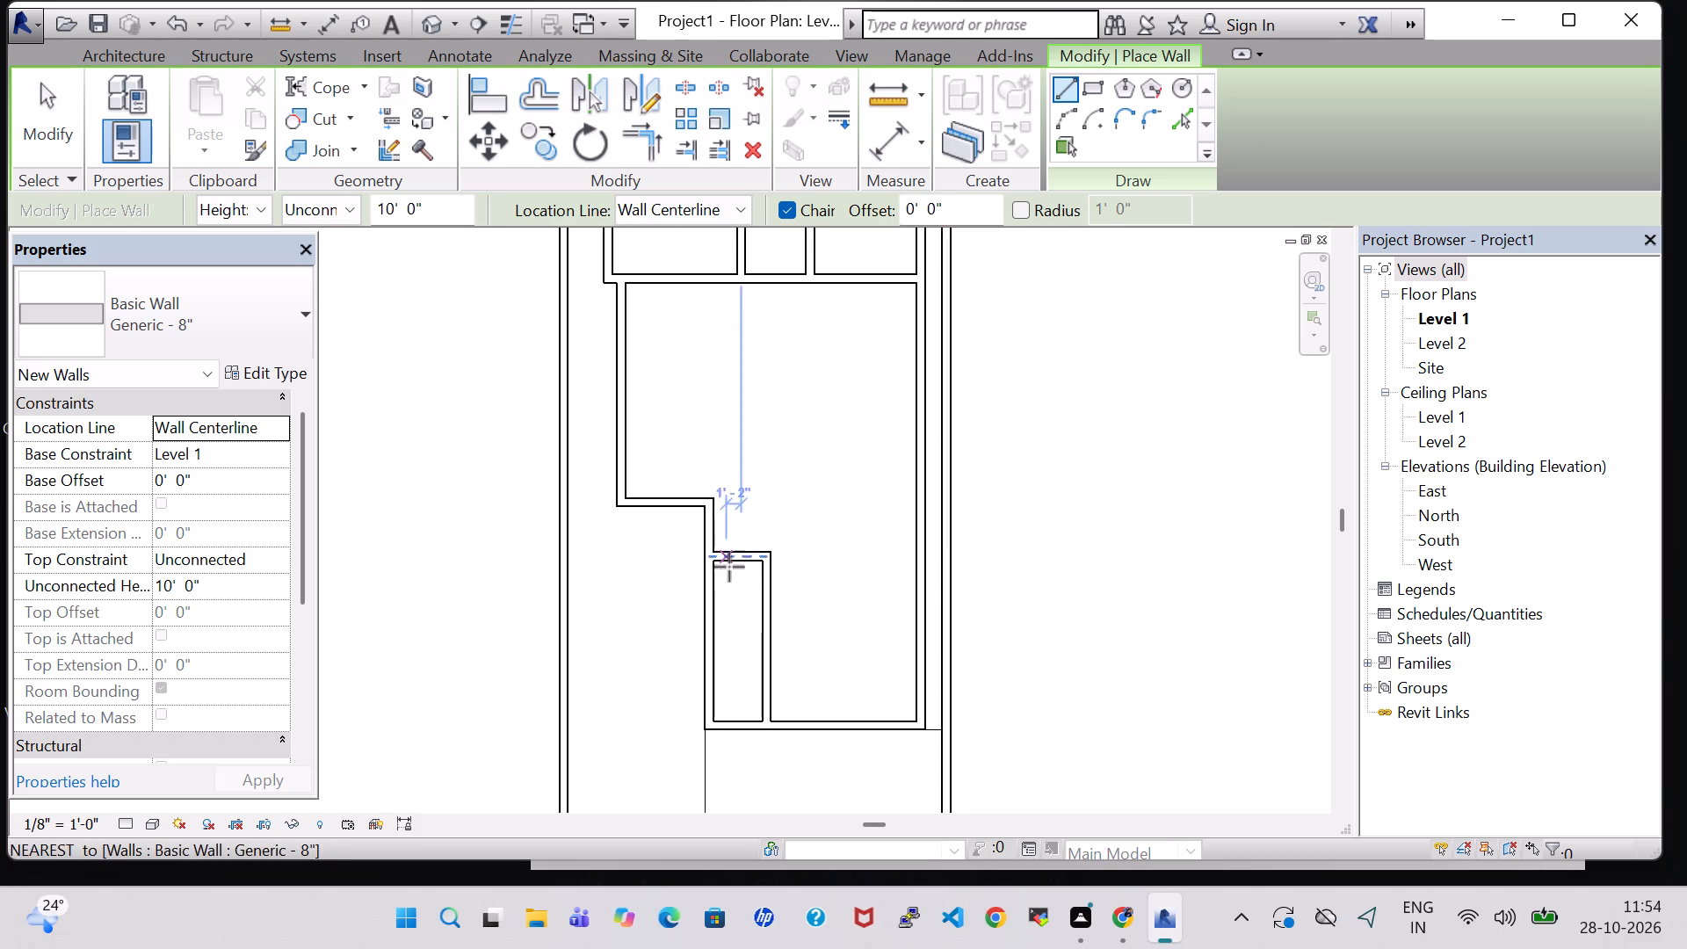
{"action": "left_click", "coordinate": [764, 591]}
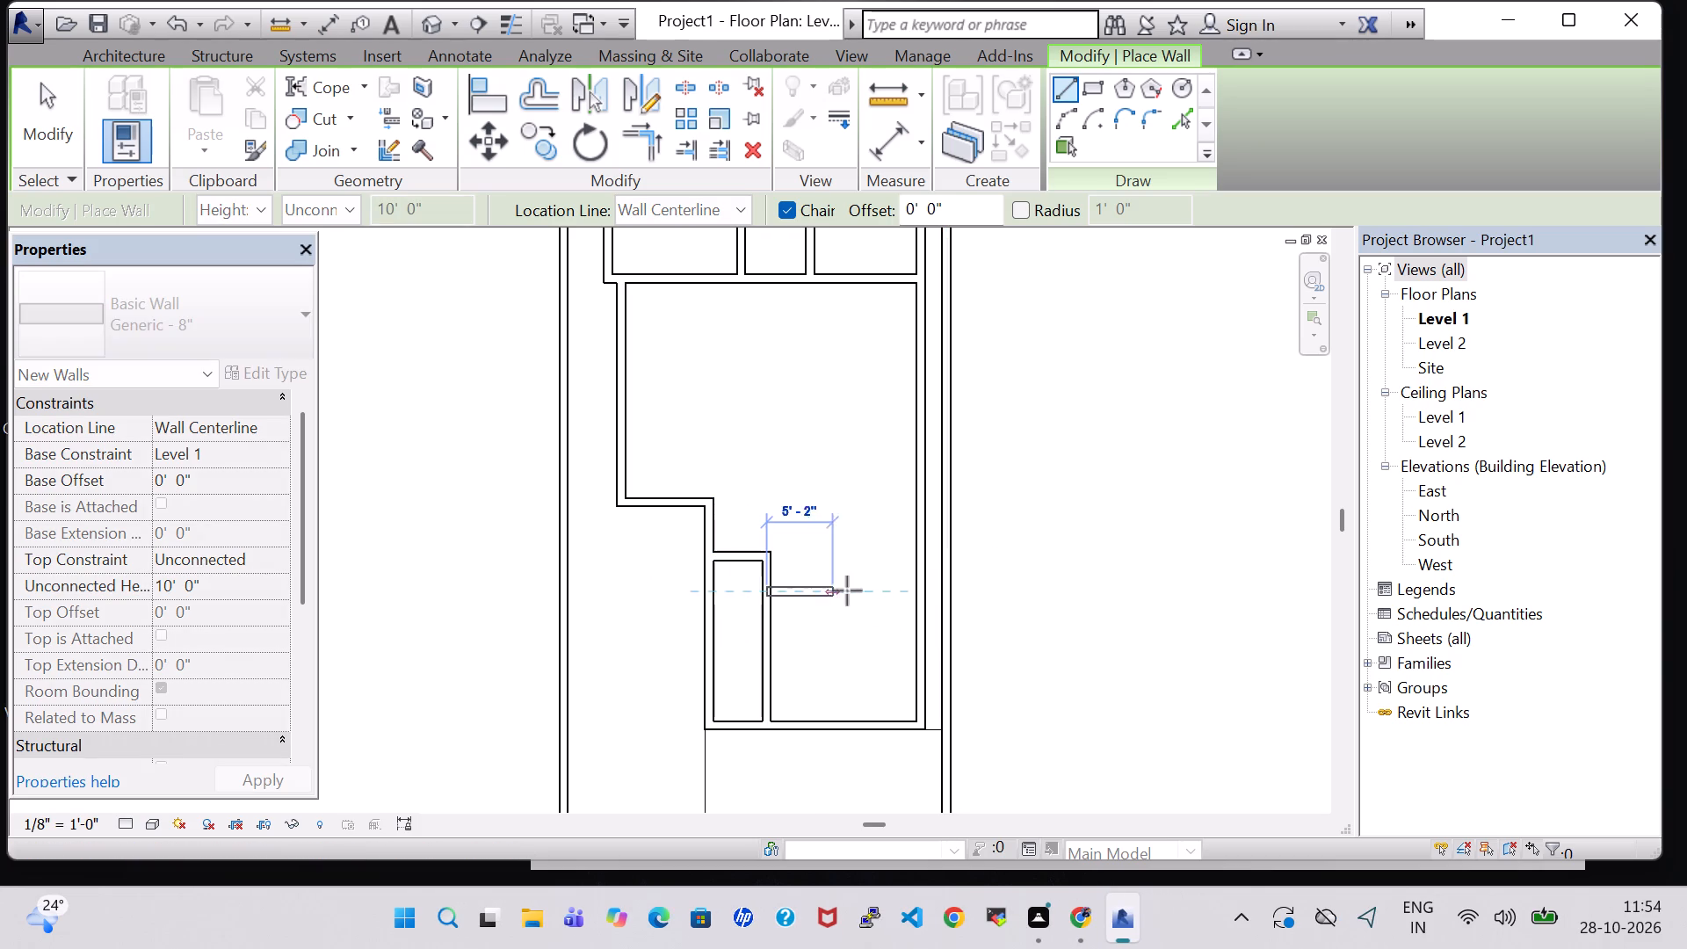
{"action": "left_click", "coordinate": [920, 591]}
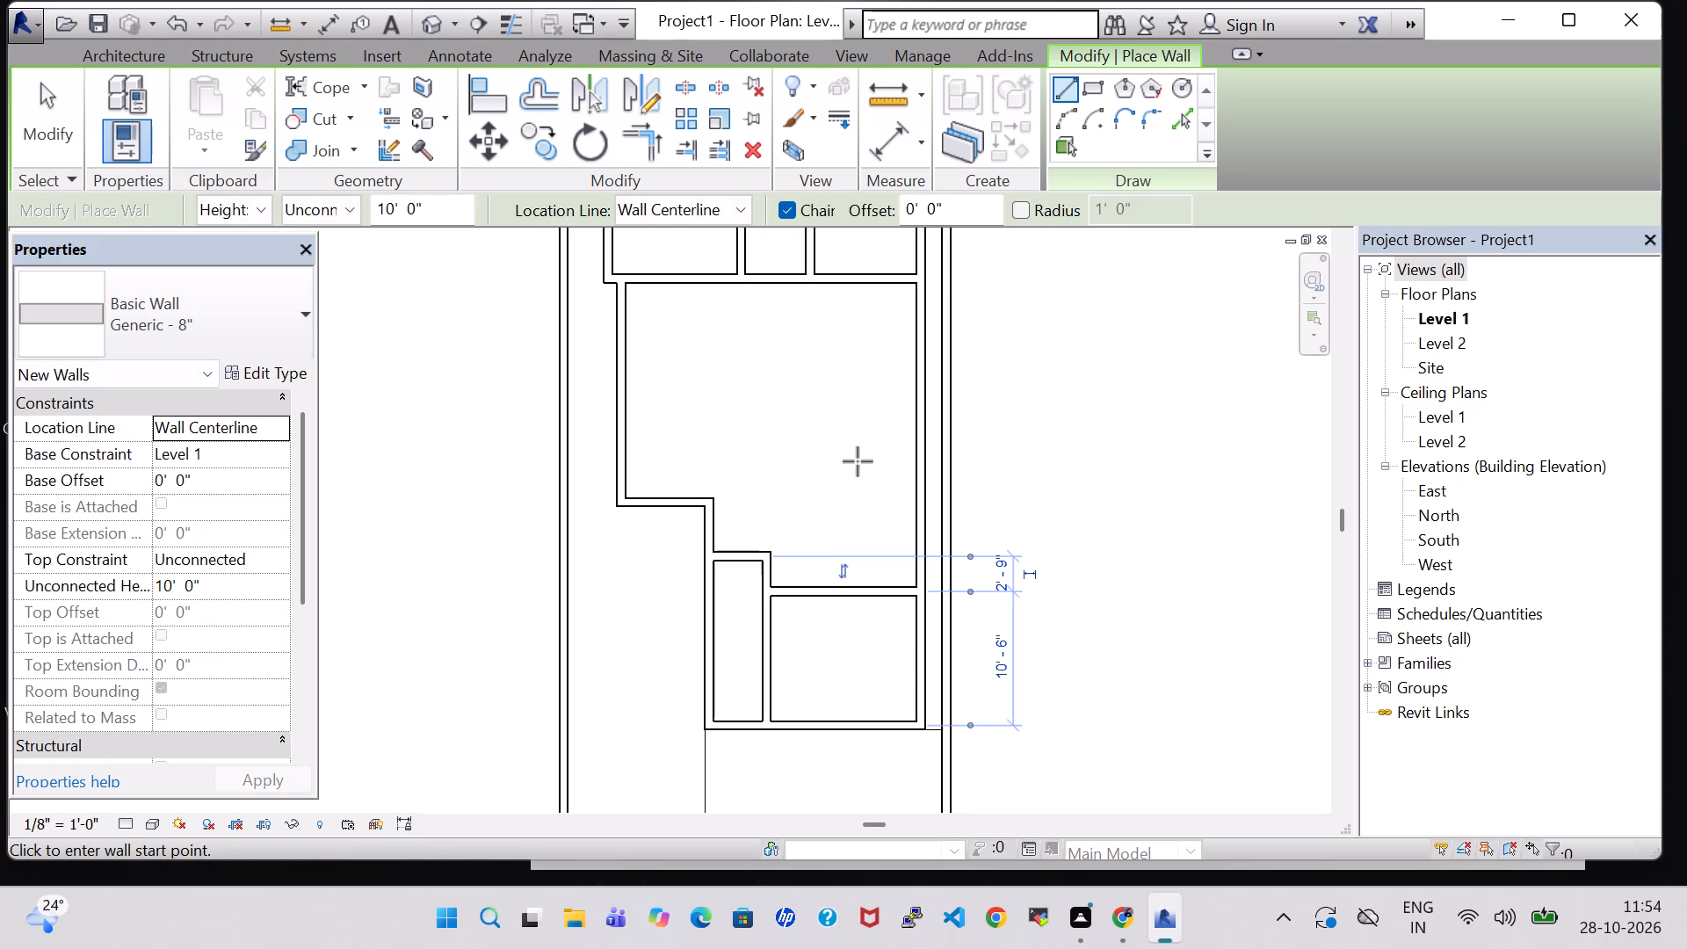
{"action": "key", "text": "Escape"}
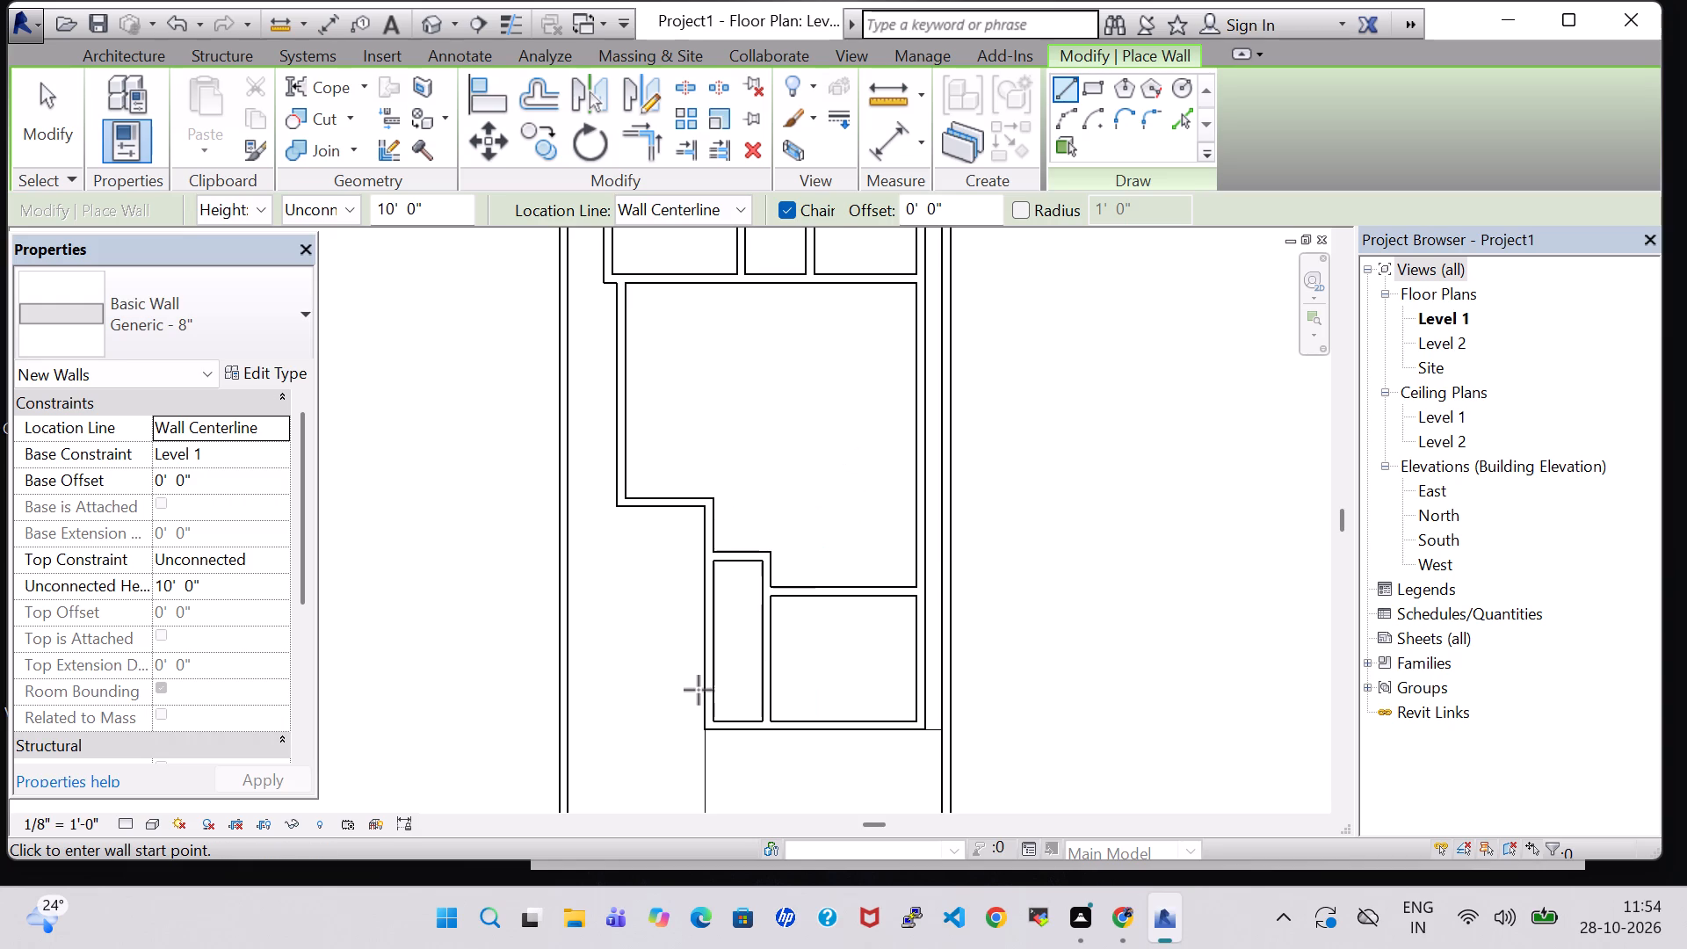
Draw a horizontal wall across the narrow room, about 7'-10" above its bottom wall, dividing it in two.
{"action": "scroll", "coordinate": [699, 690], "scroll_direction": "up", "scroll_amount": 2}
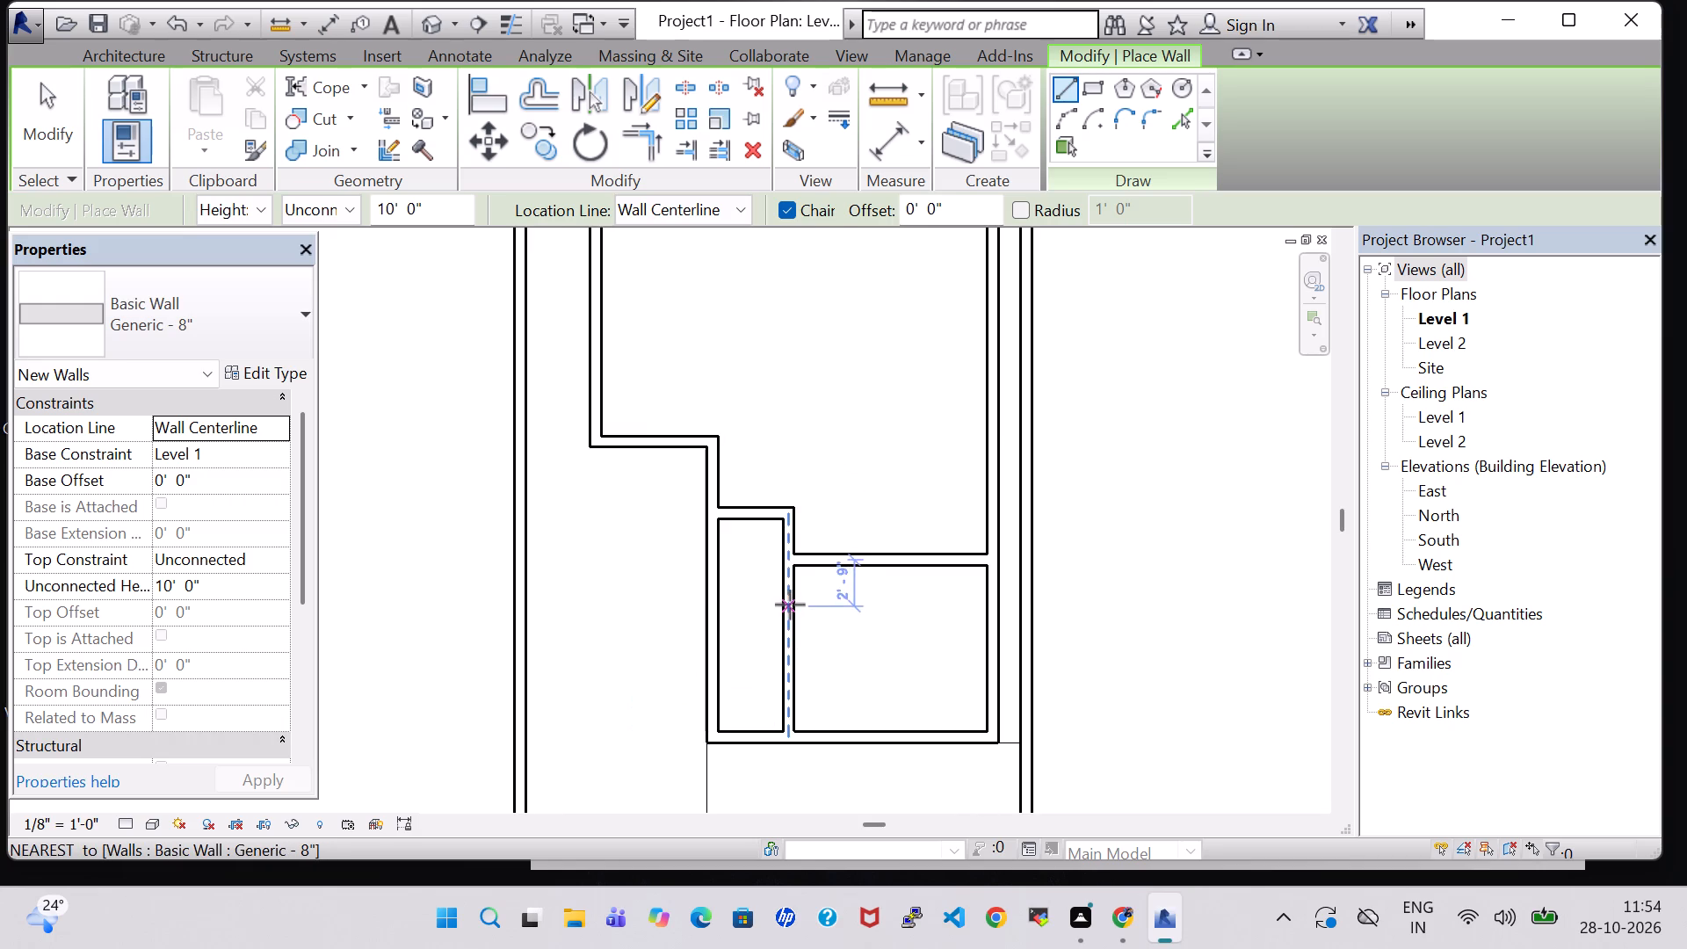
{"action": "left_click", "coordinate": [790, 605]}
{"action": "left_click", "coordinate": [713, 605]}
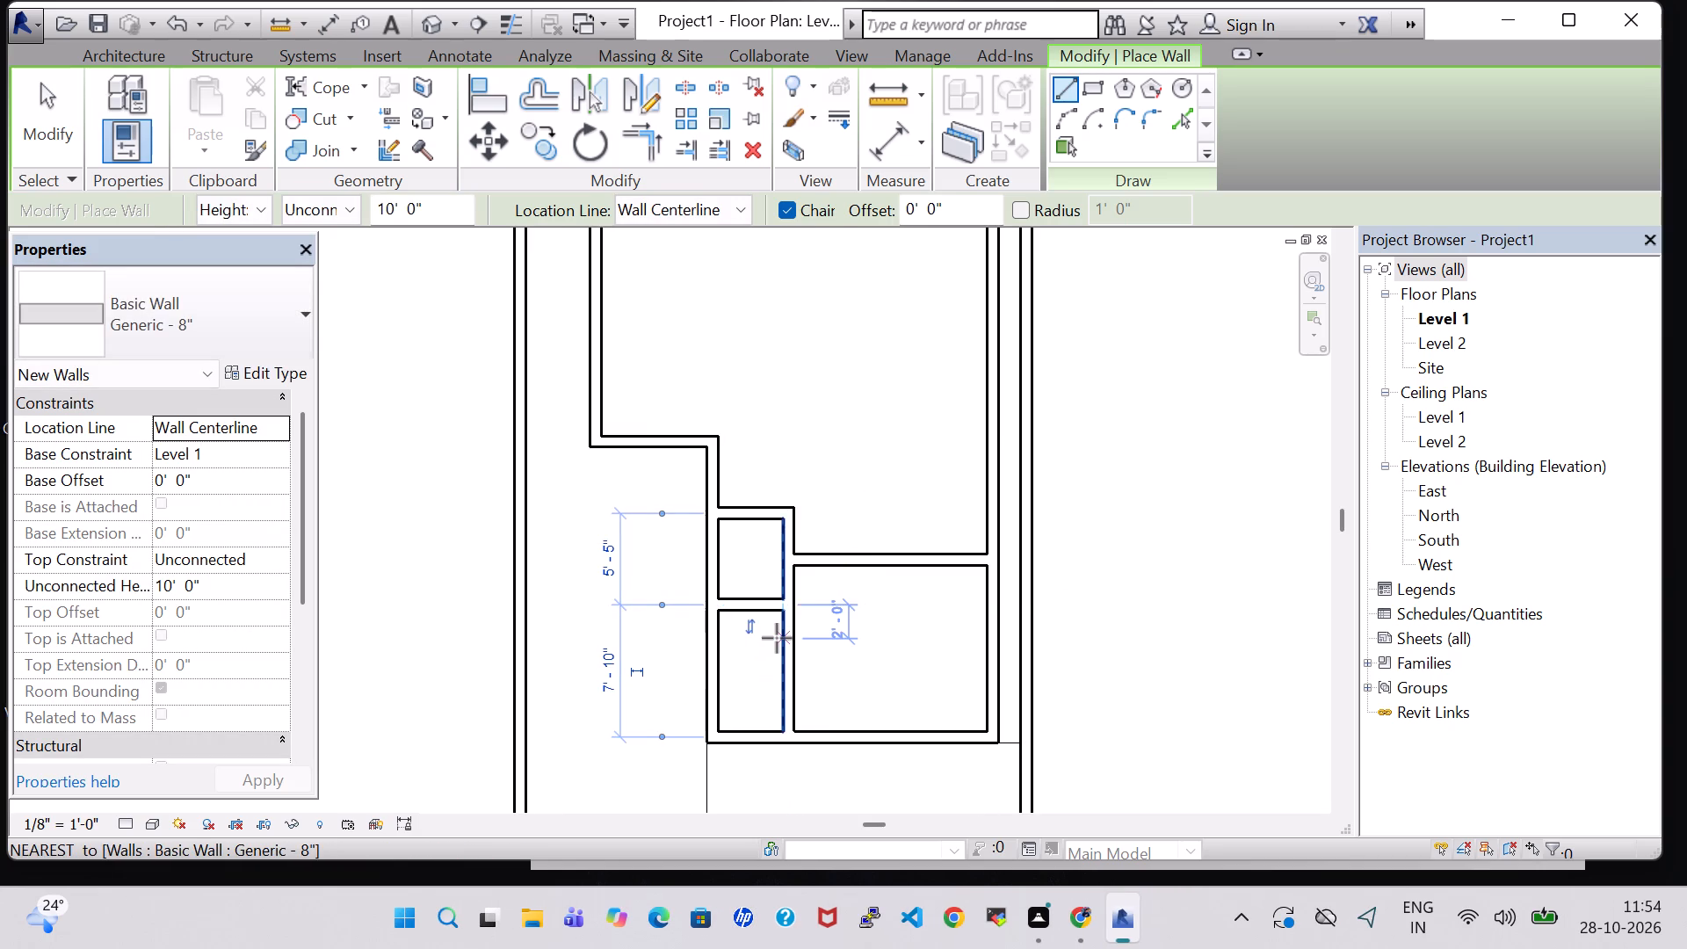
{"action": "key", "text": "Escape"}
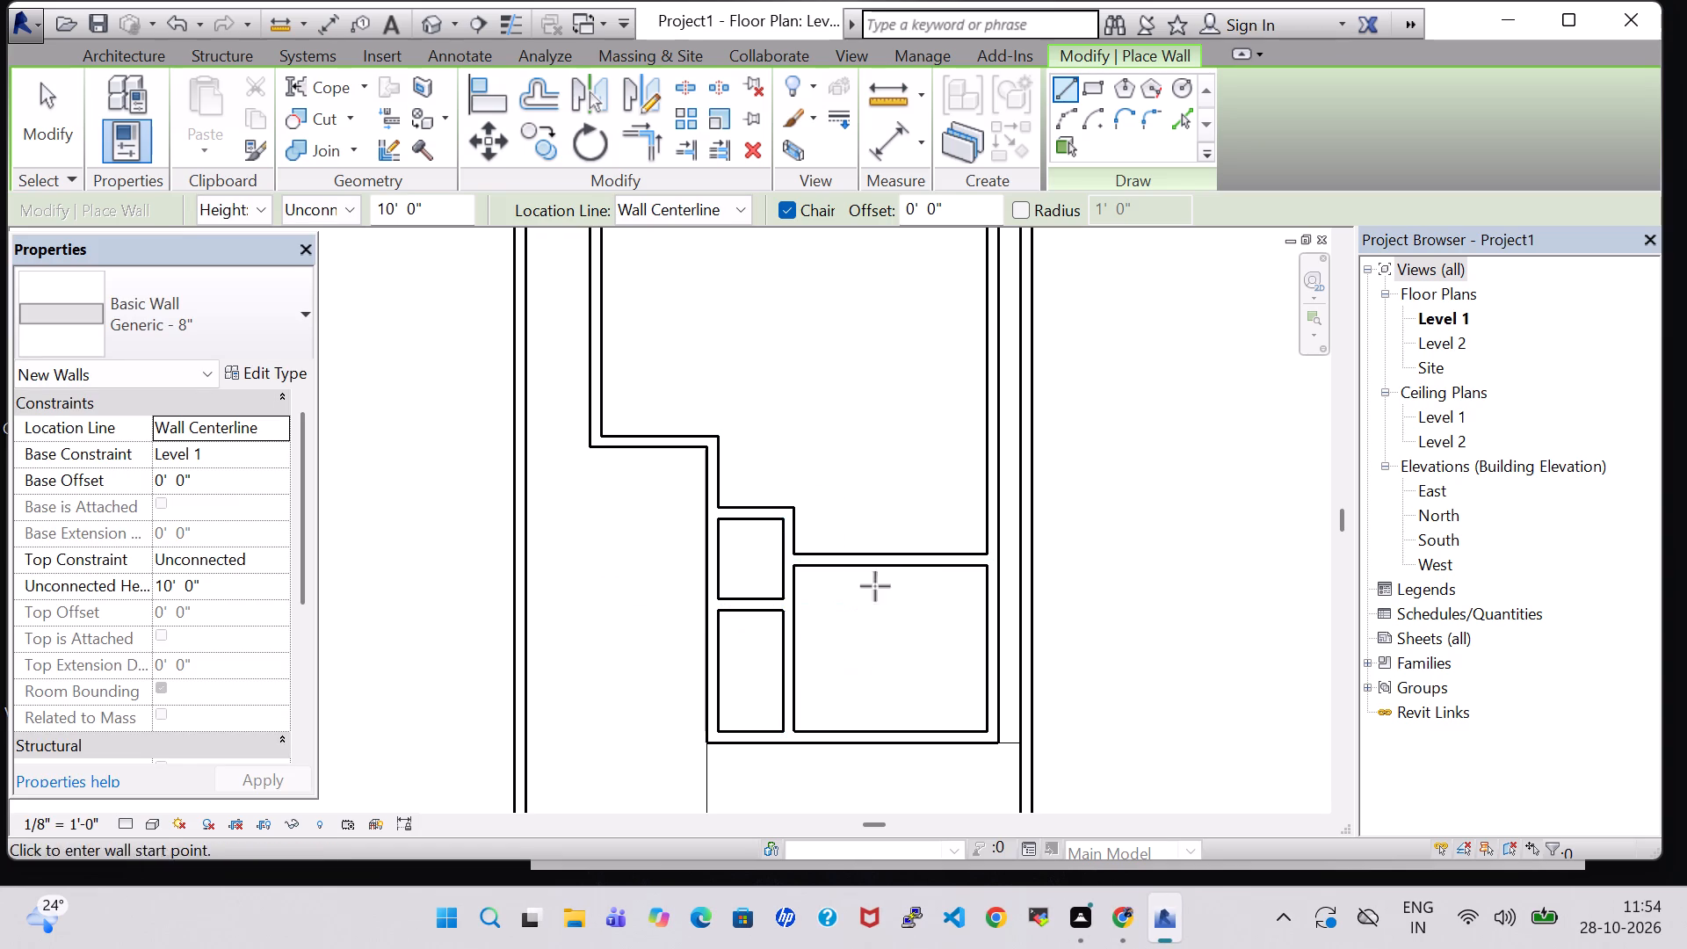
Draw an L-shaped wall about 7'-0" up from the lower-right room's top wall and across to the right interior wall.
{"action": "scroll", "coordinate": [894, 529], "scroll_direction": "down", "scroll_amount": 3}
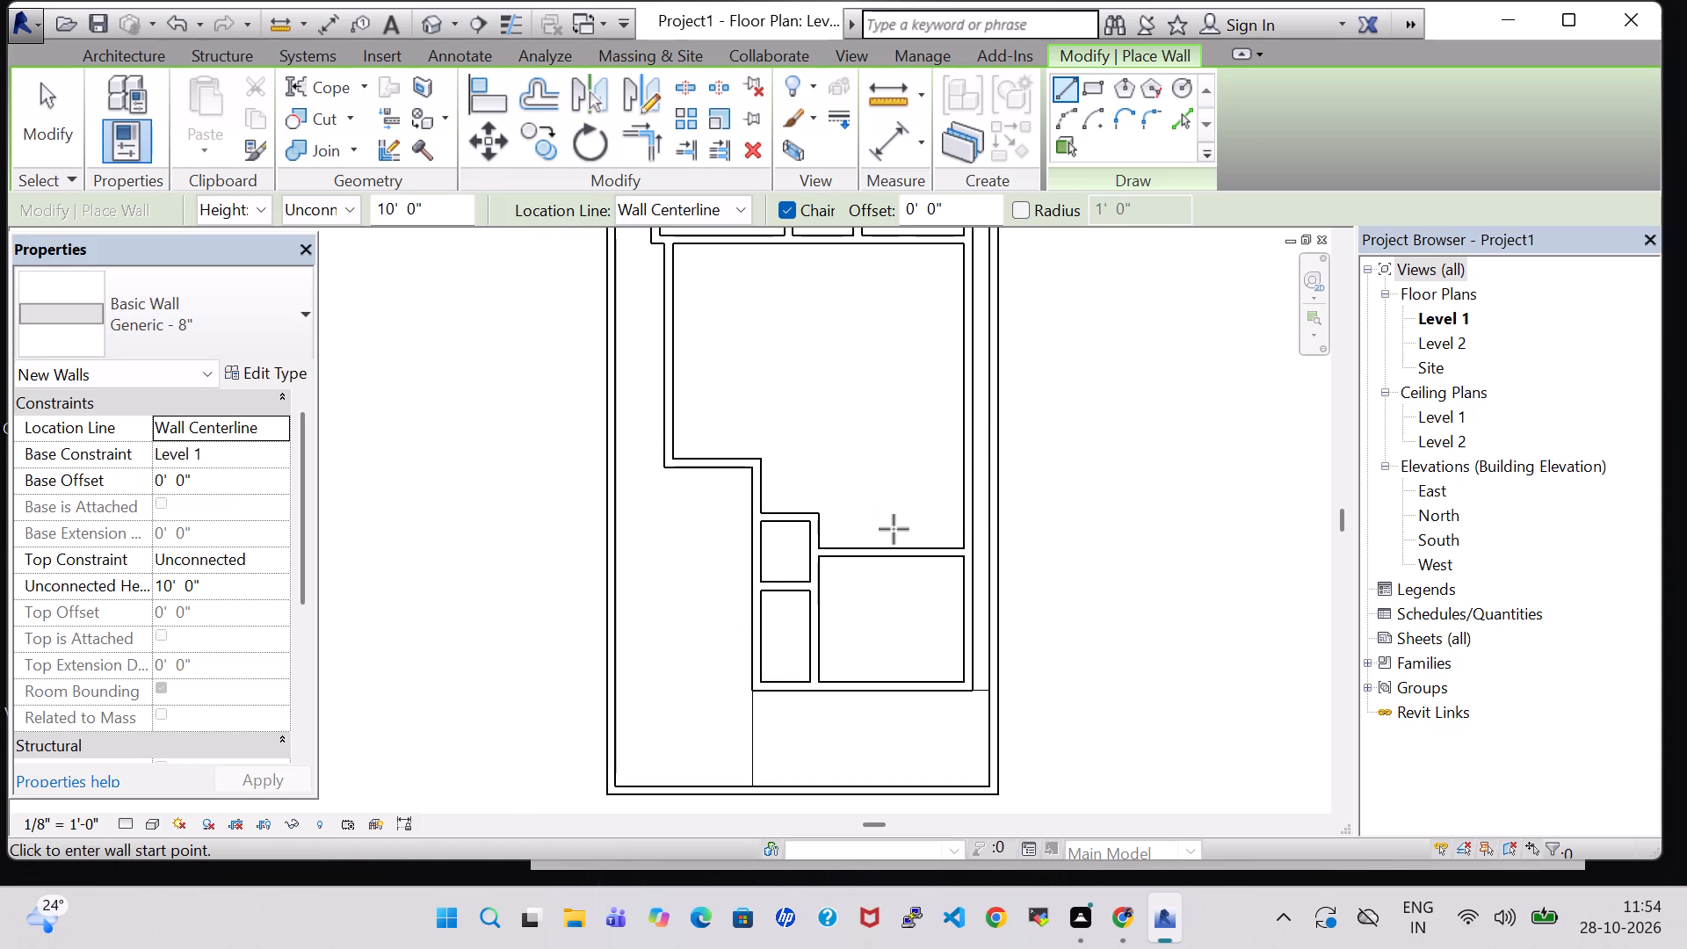
{"action": "left_click", "coordinate": [865, 550]}
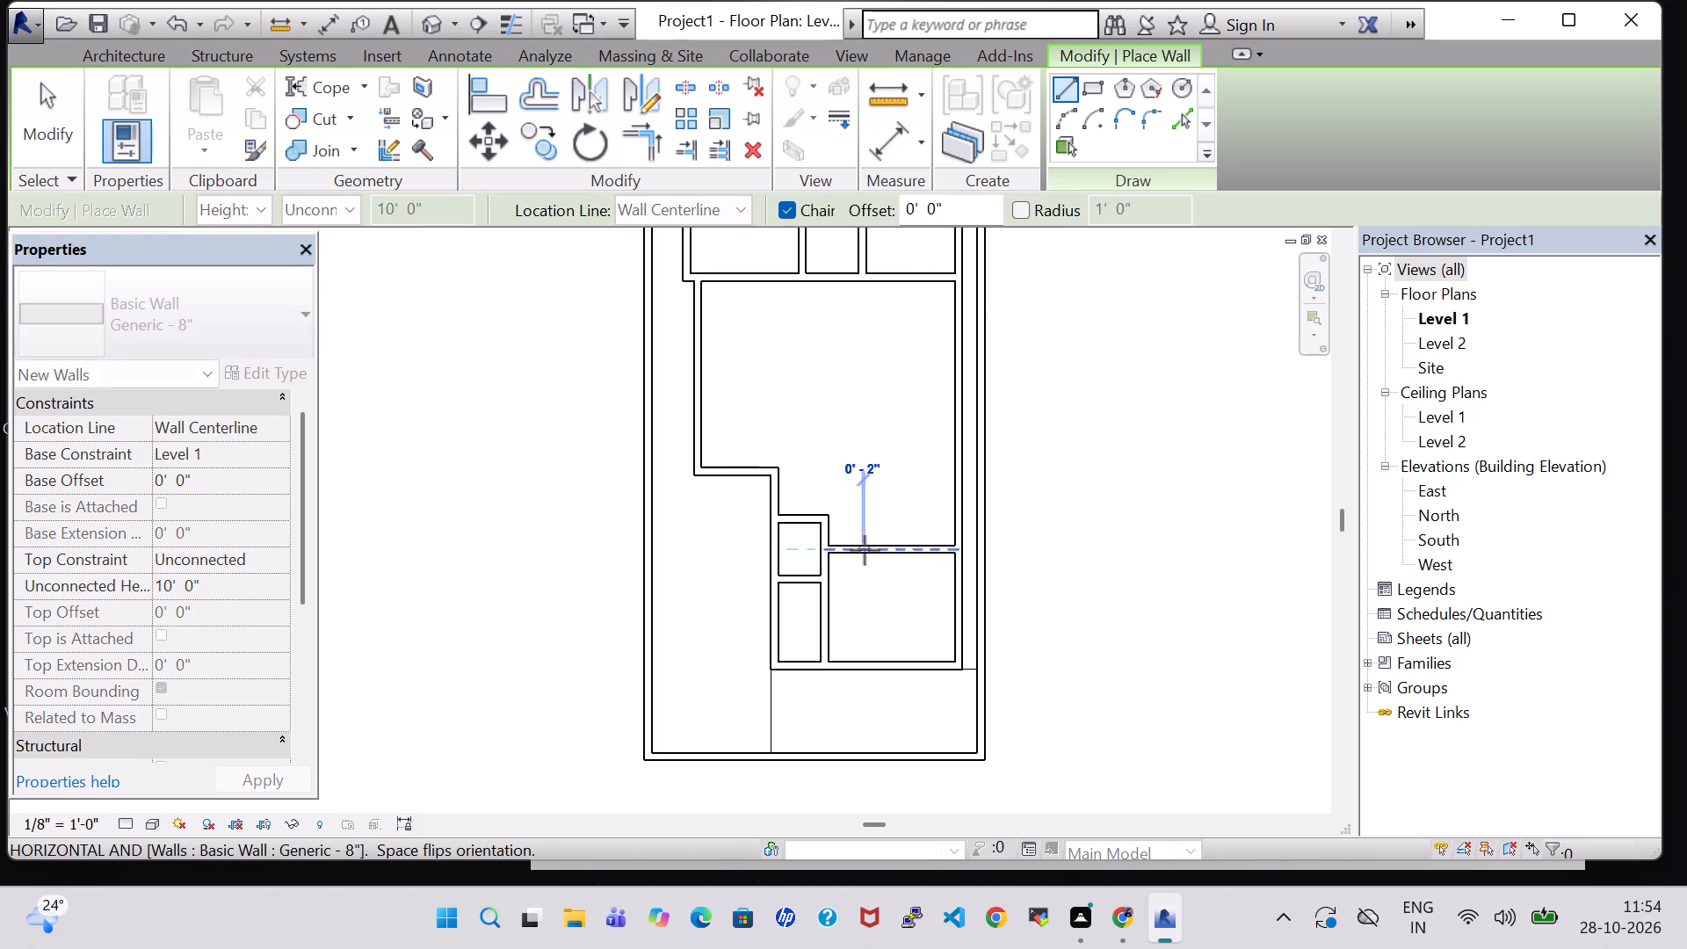
{"action": "left_click", "coordinate": [872, 464]}
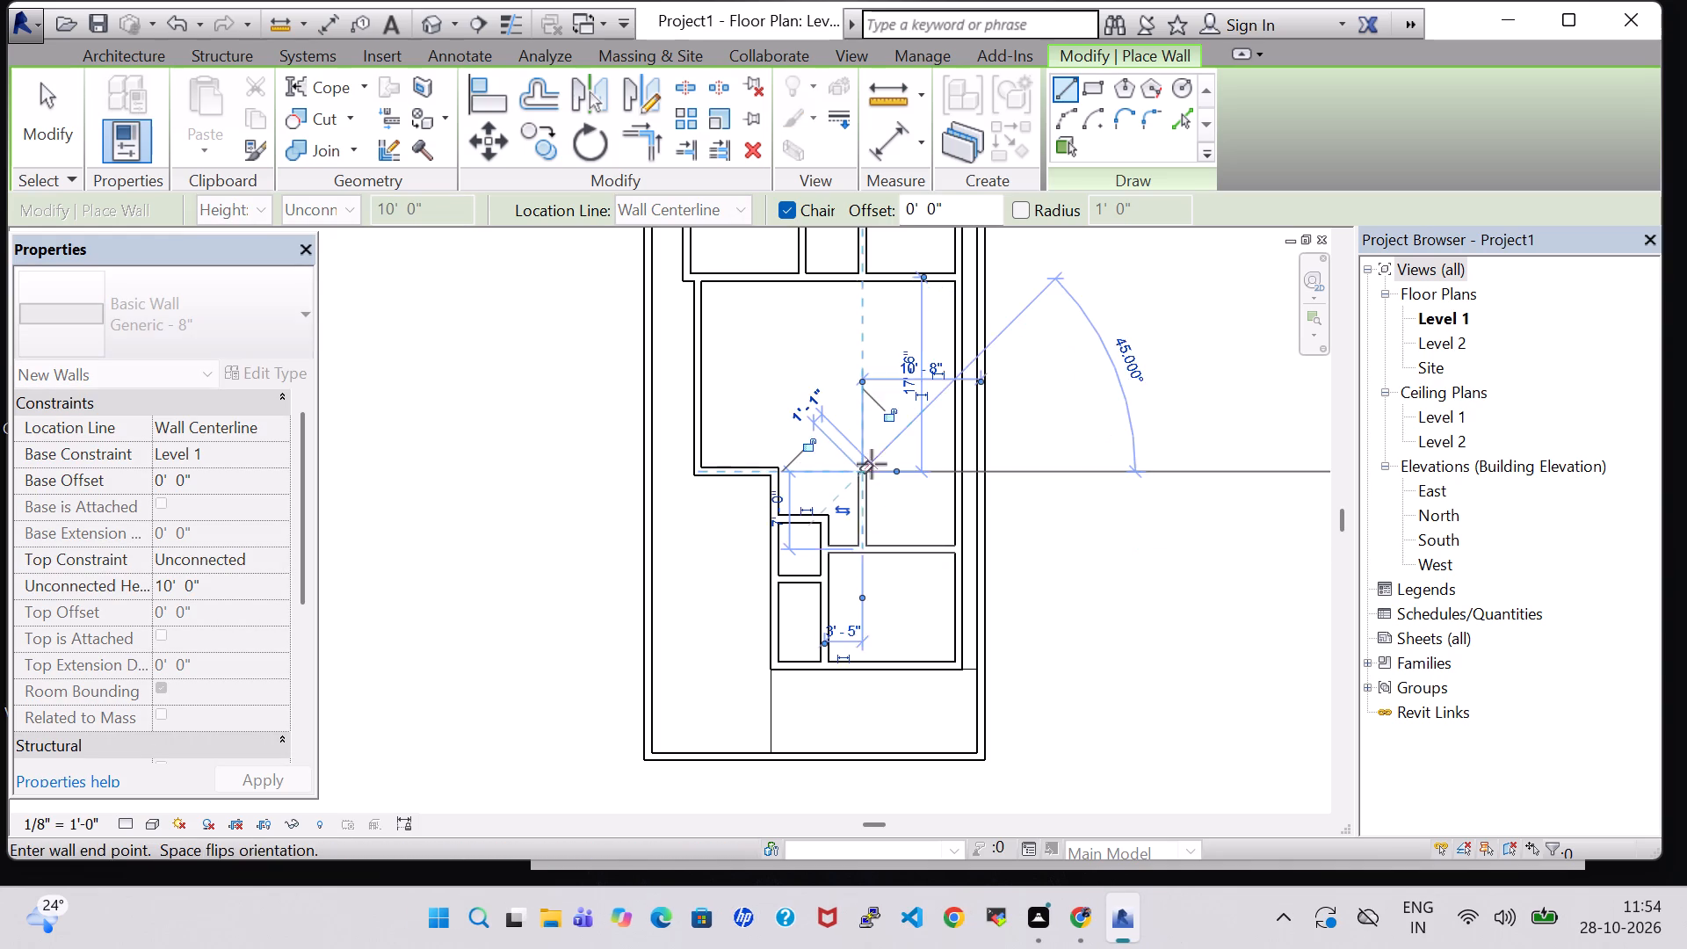
{"action": "left_click", "coordinate": [952, 466]}
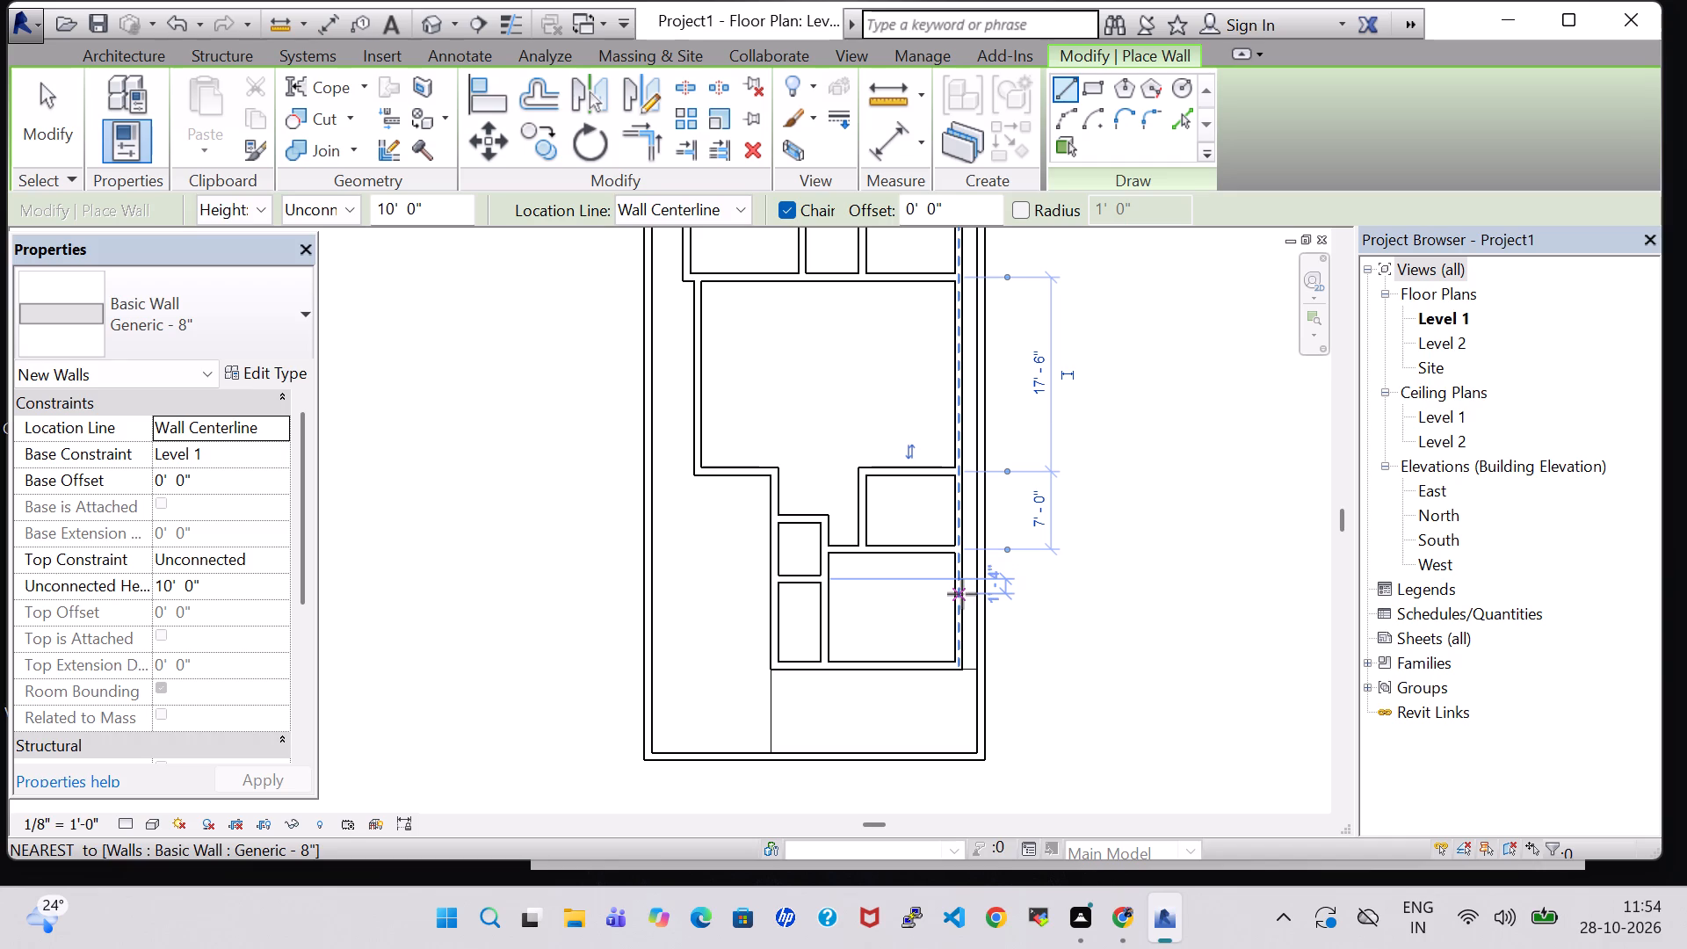
{"action": "key", "text": "Escape"}
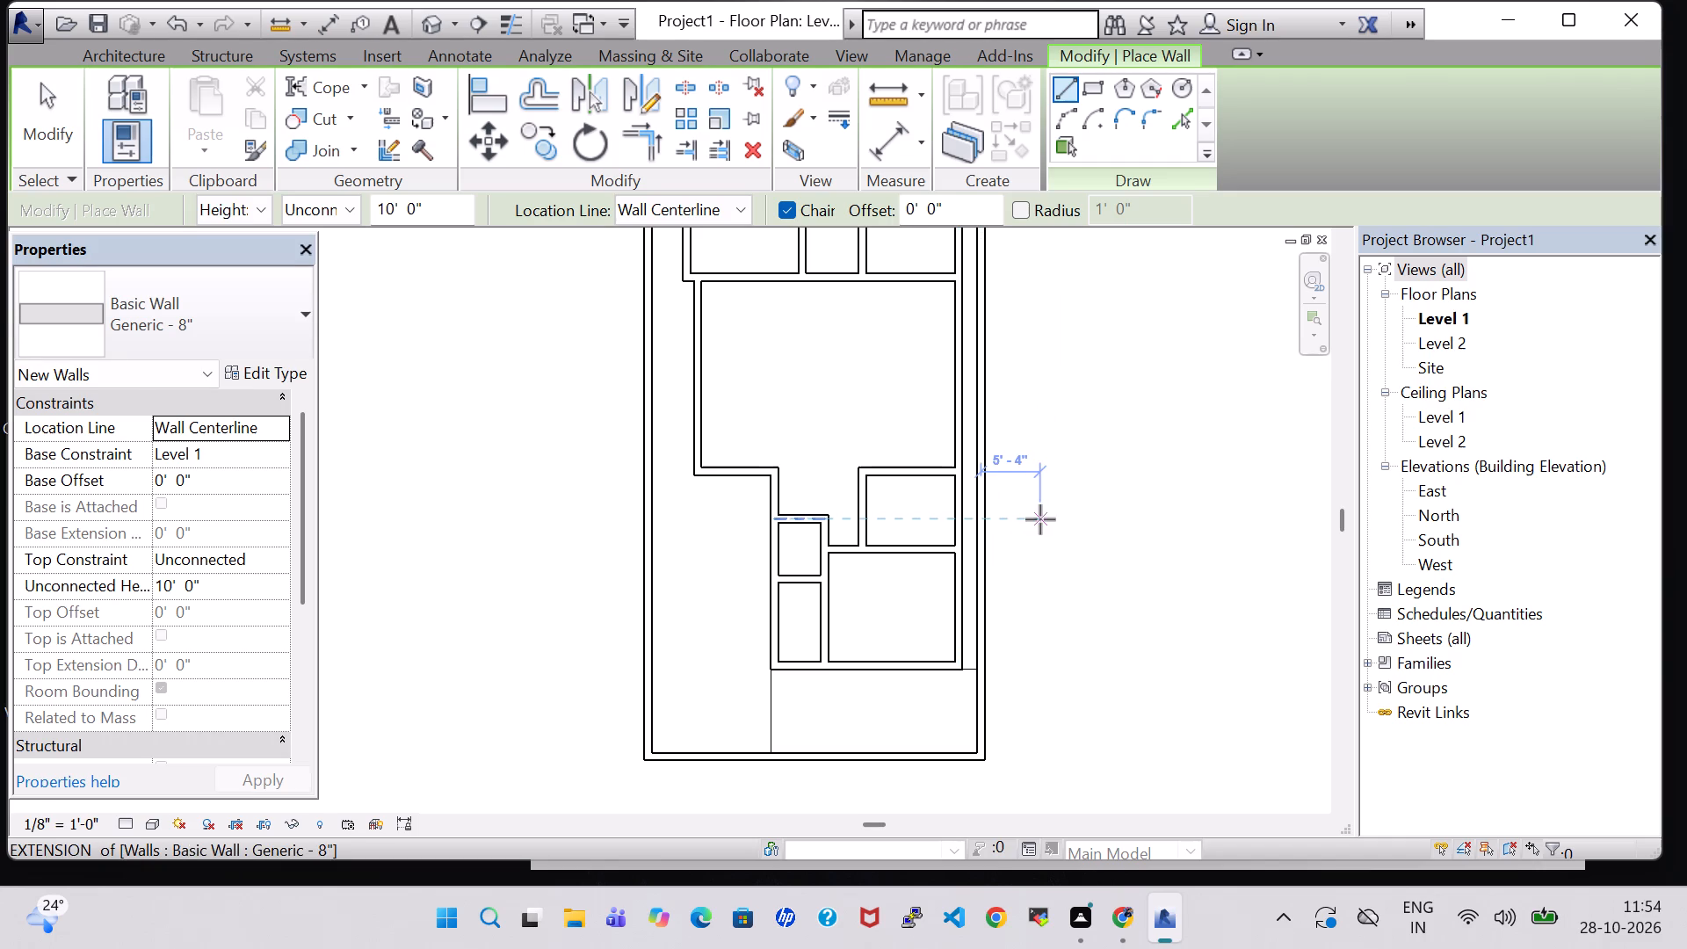
{"action": "key", "text": "Escape"}
{"action": "key", "text": "Escape"}
Nudge the new room's vertical left wall right to about 3'-11" from the narrow rooms' right wall.
{"action": "left_click", "coordinate": [860, 511]}
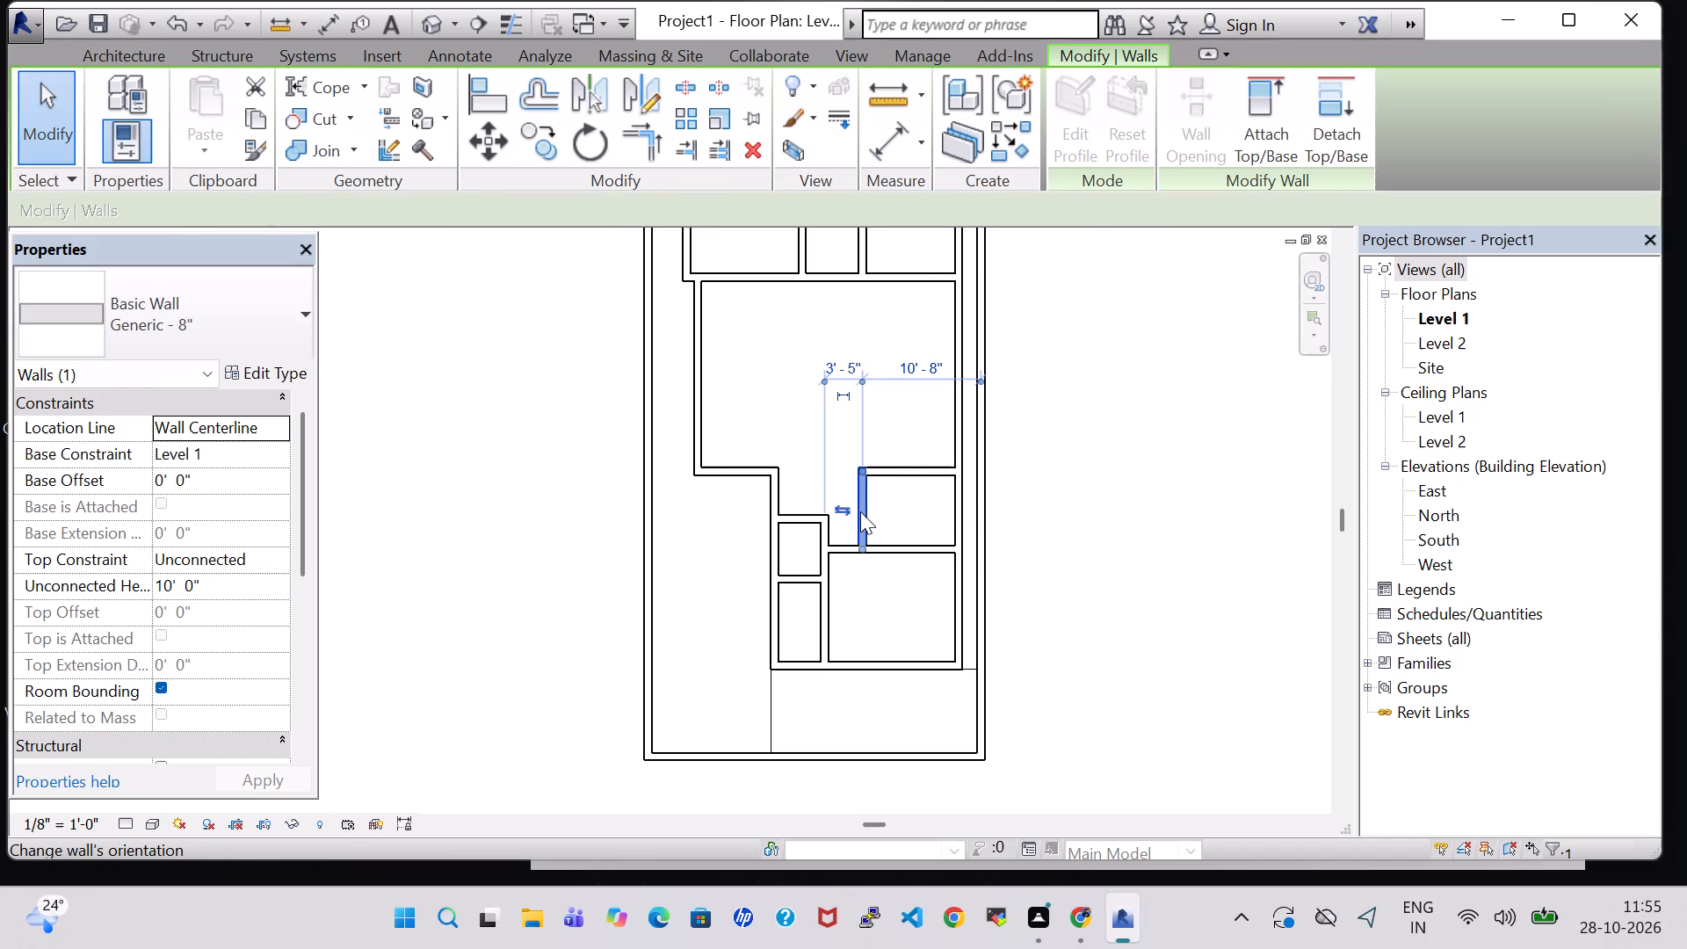
{"action": "key", "text": "Right"}
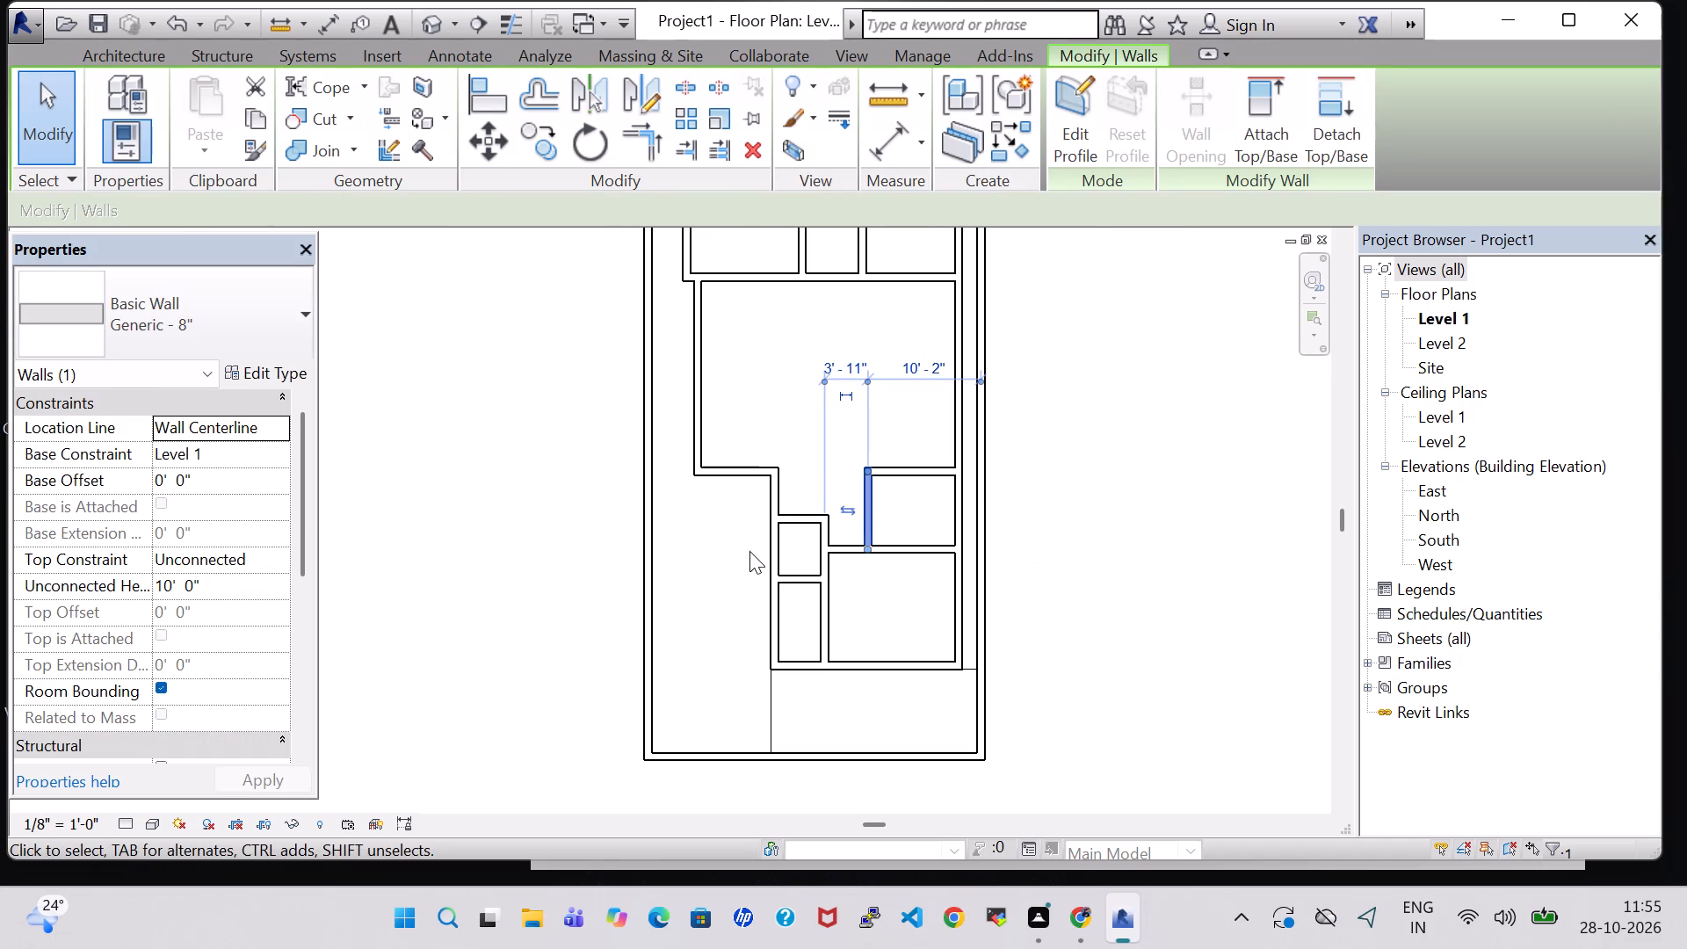
Nudge the two narrow rooms' left wall and right wall leftward so they stand about 5'-0" apart.
{"action": "left_click", "coordinate": [768, 553]}
{"action": "key", "text": "Left"}
{"action": "key", "text": "Left"}
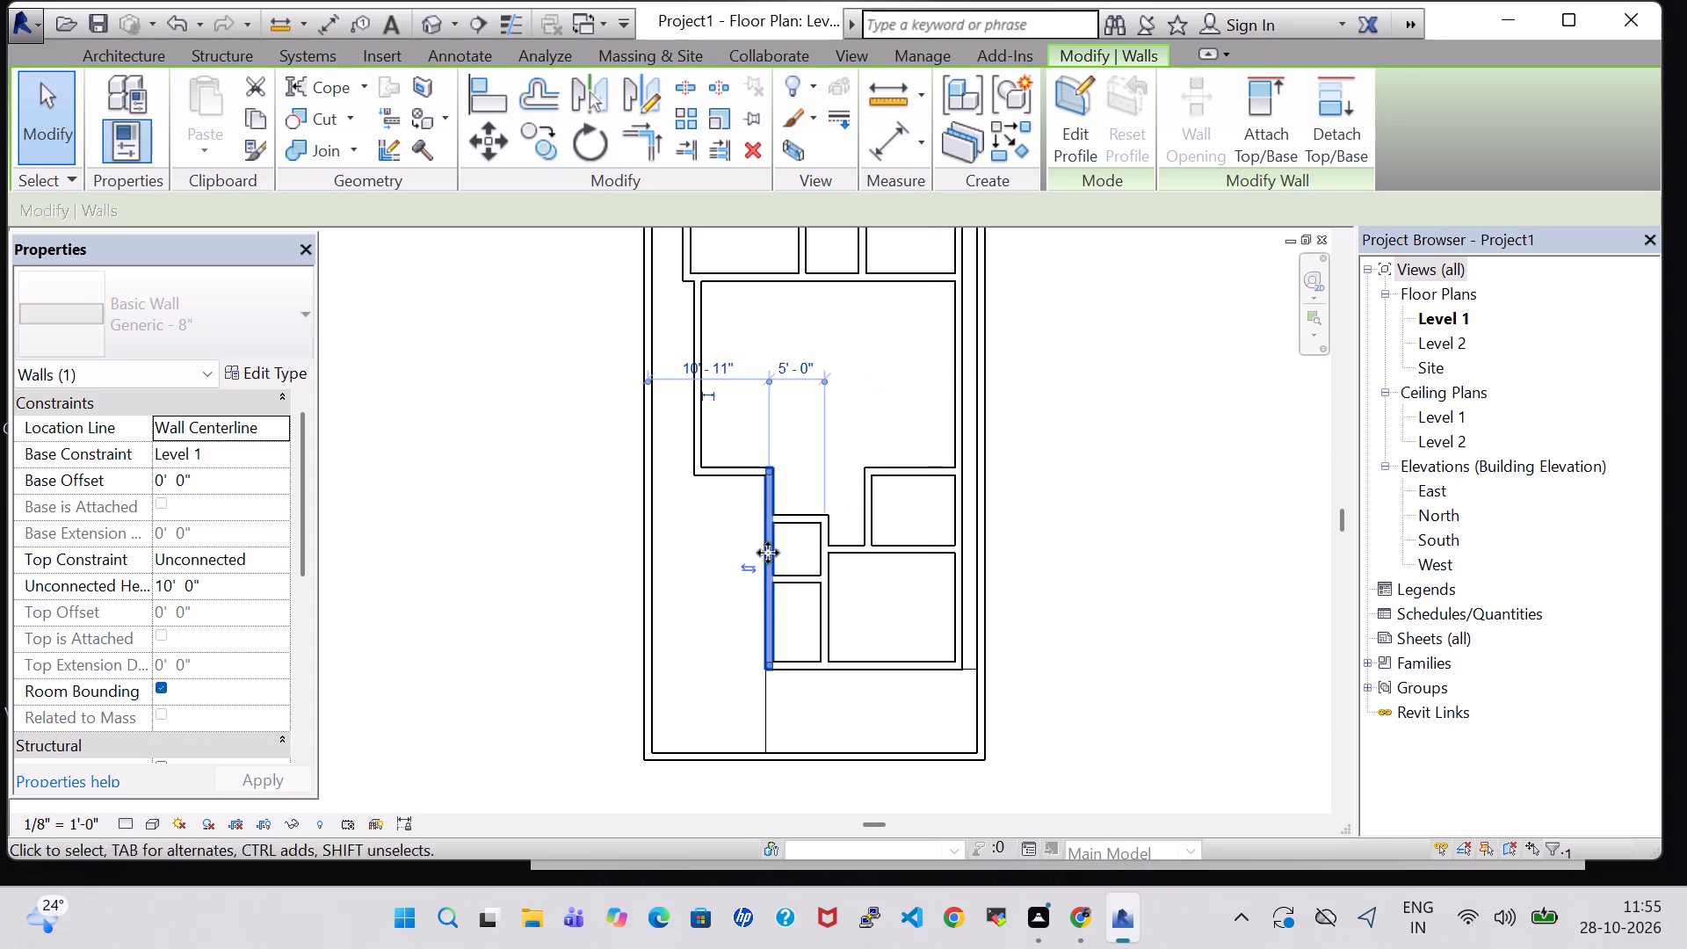
{"action": "left_click", "coordinate": [1104, 552]}
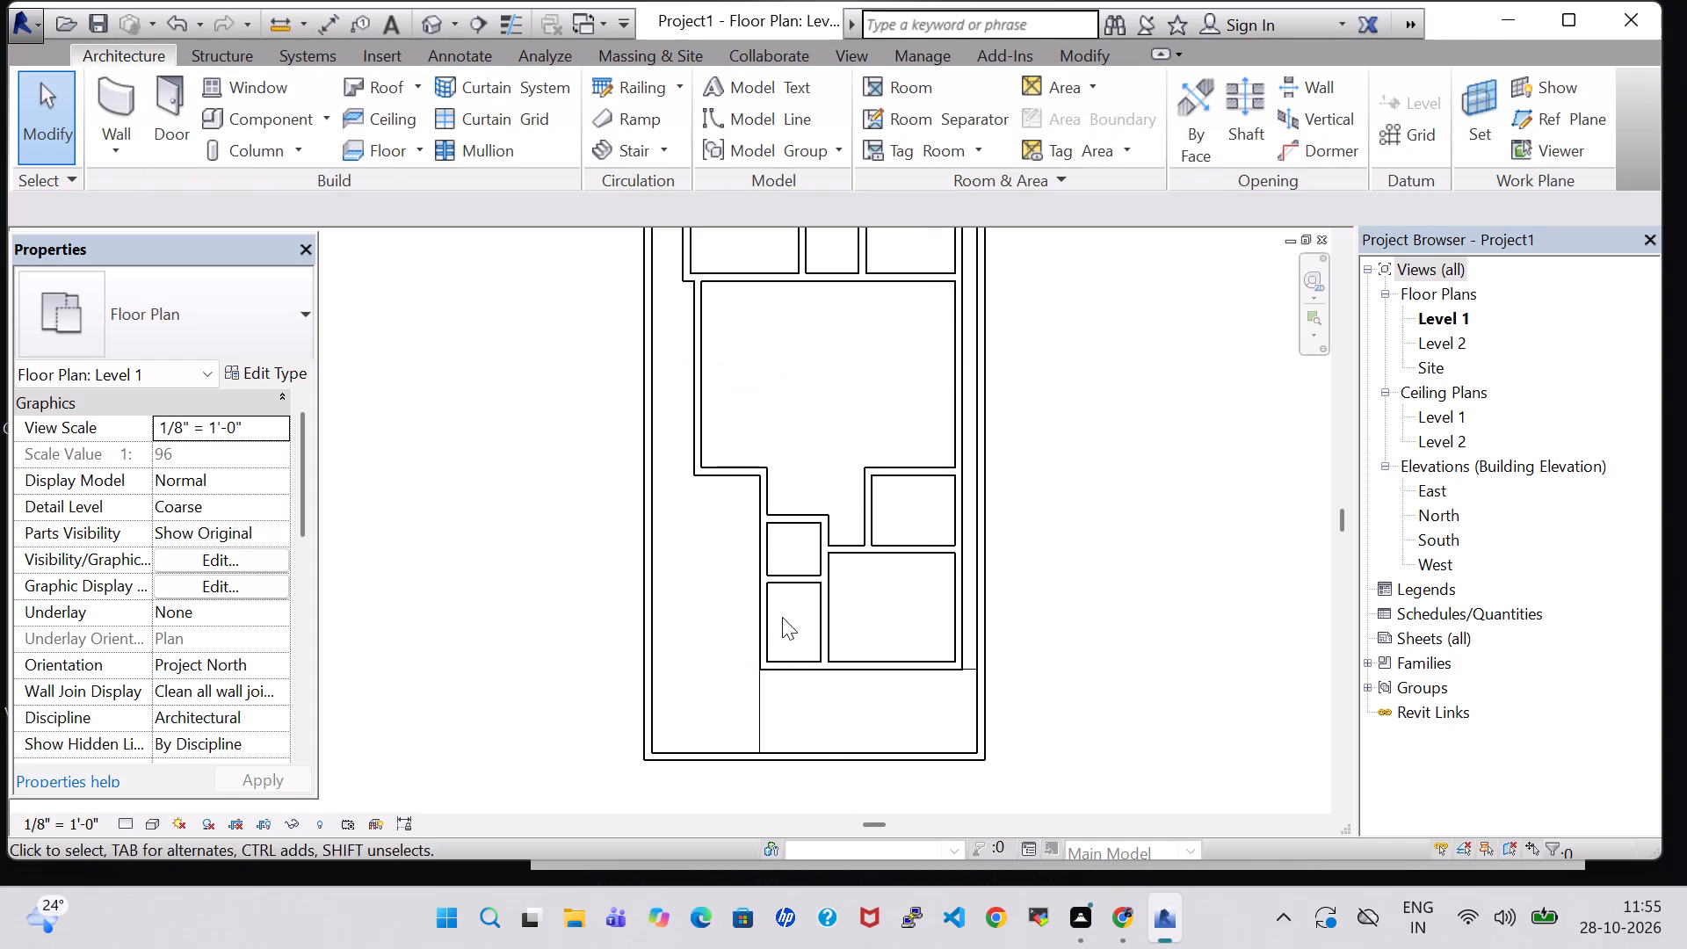
{"action": "left_click", "coordinate": [818, 622]}
{"action": "key", "text": "Left"}
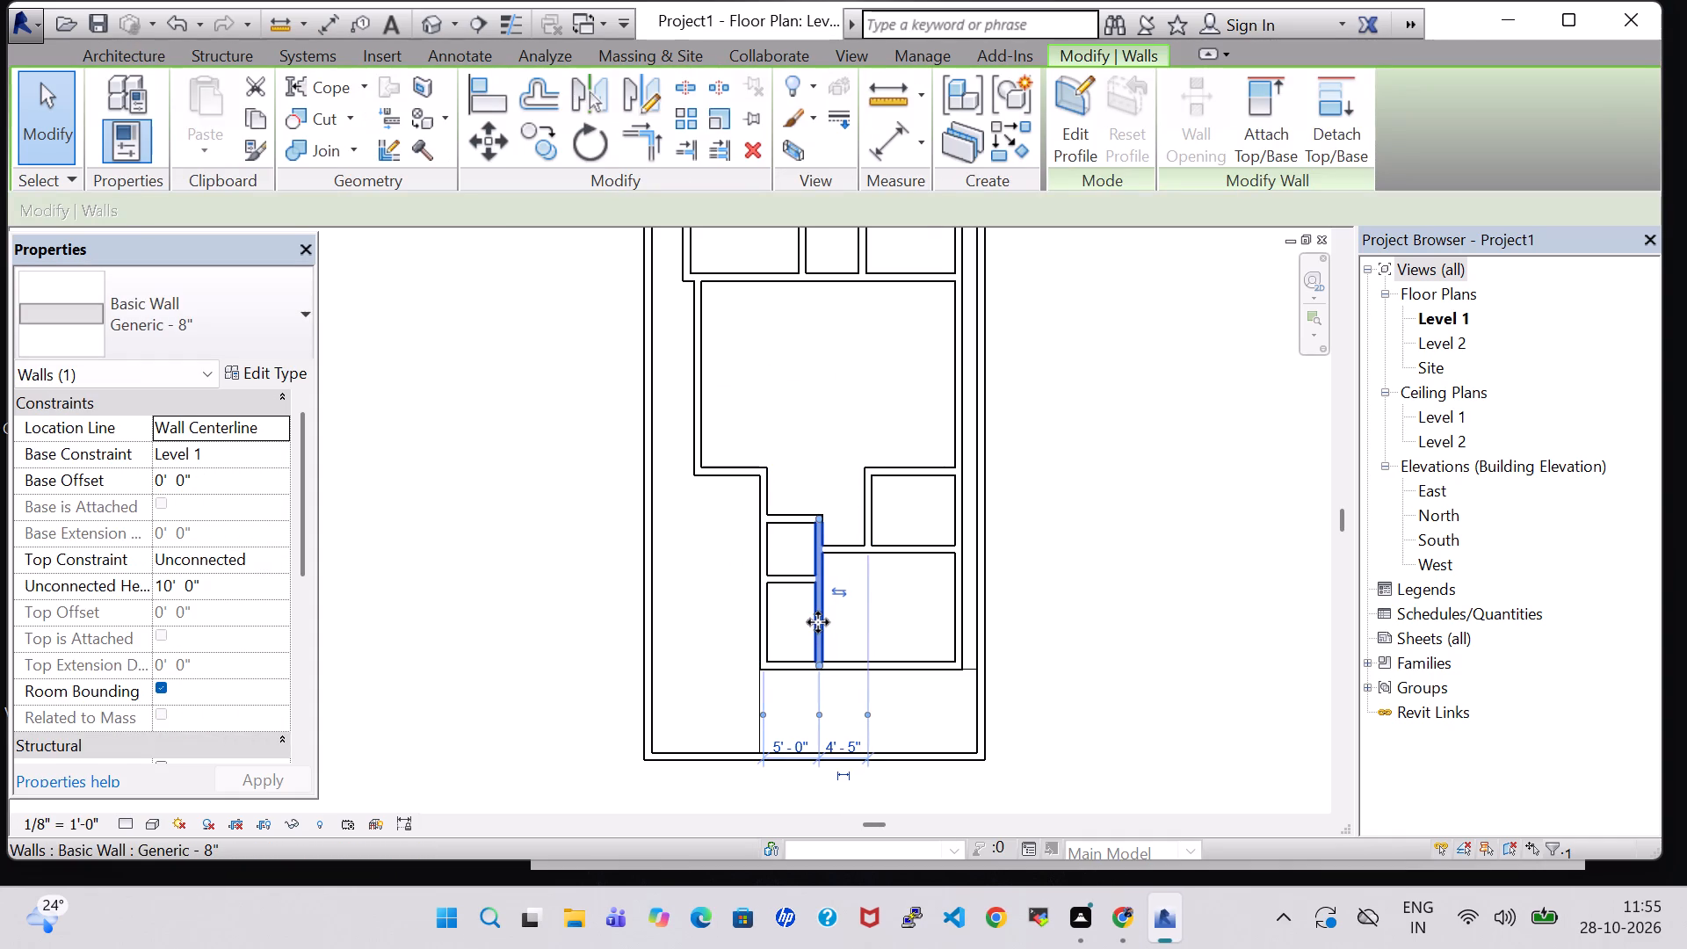
{"action": "left_click", "coordinate": [1057, 466]}
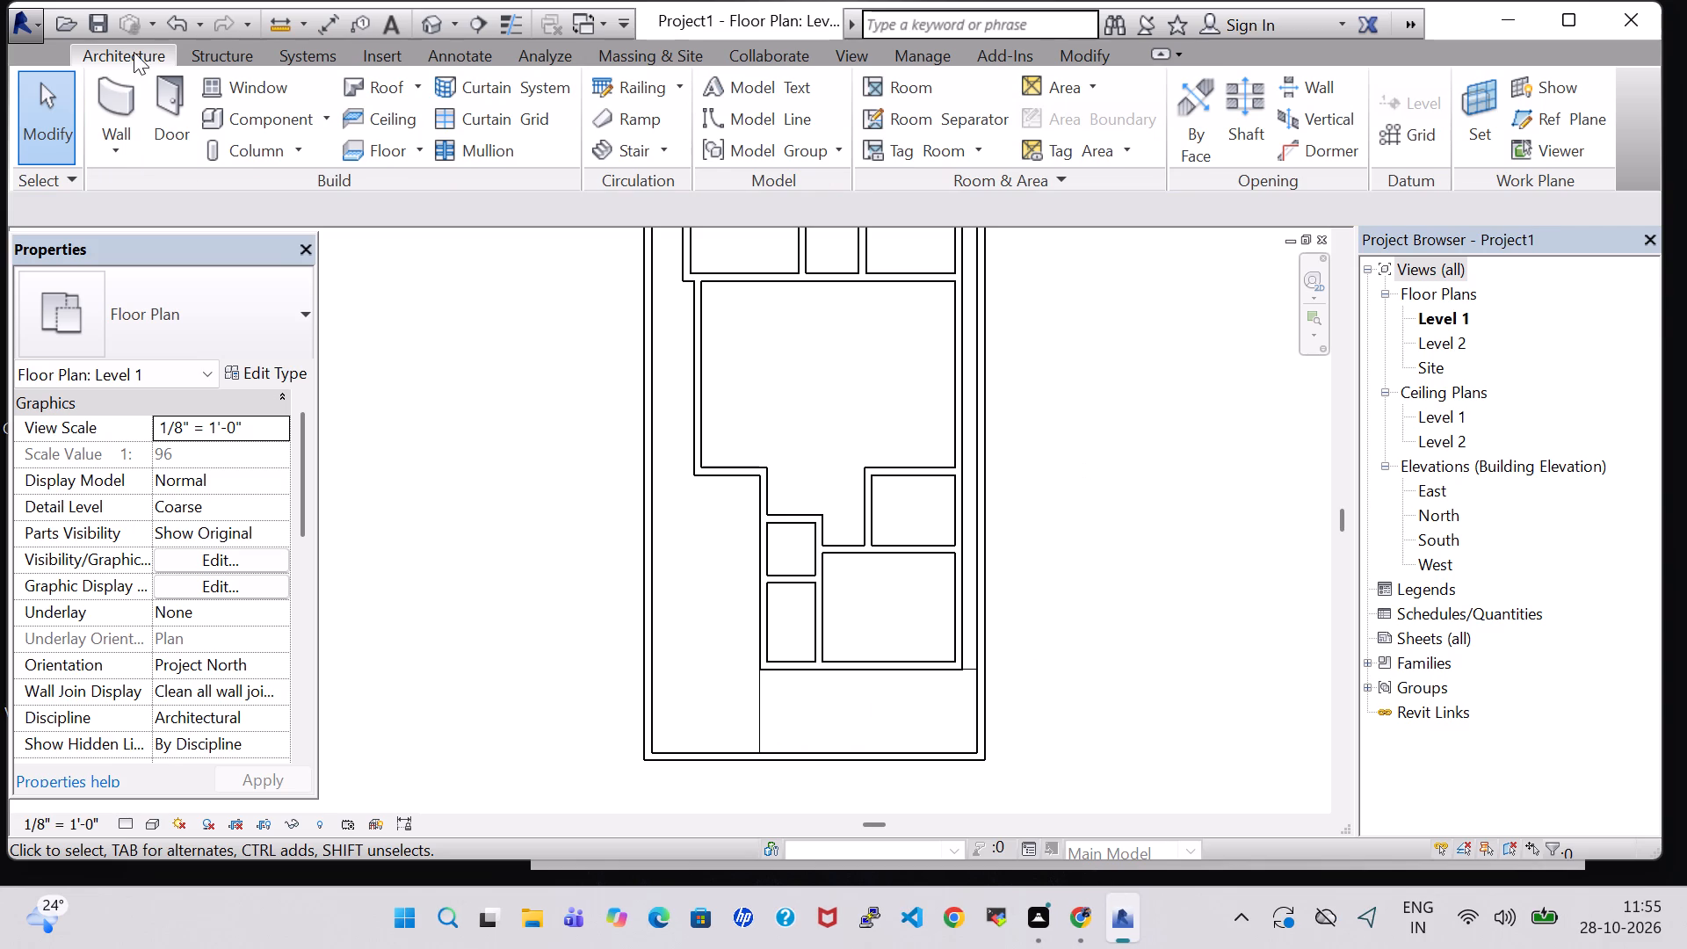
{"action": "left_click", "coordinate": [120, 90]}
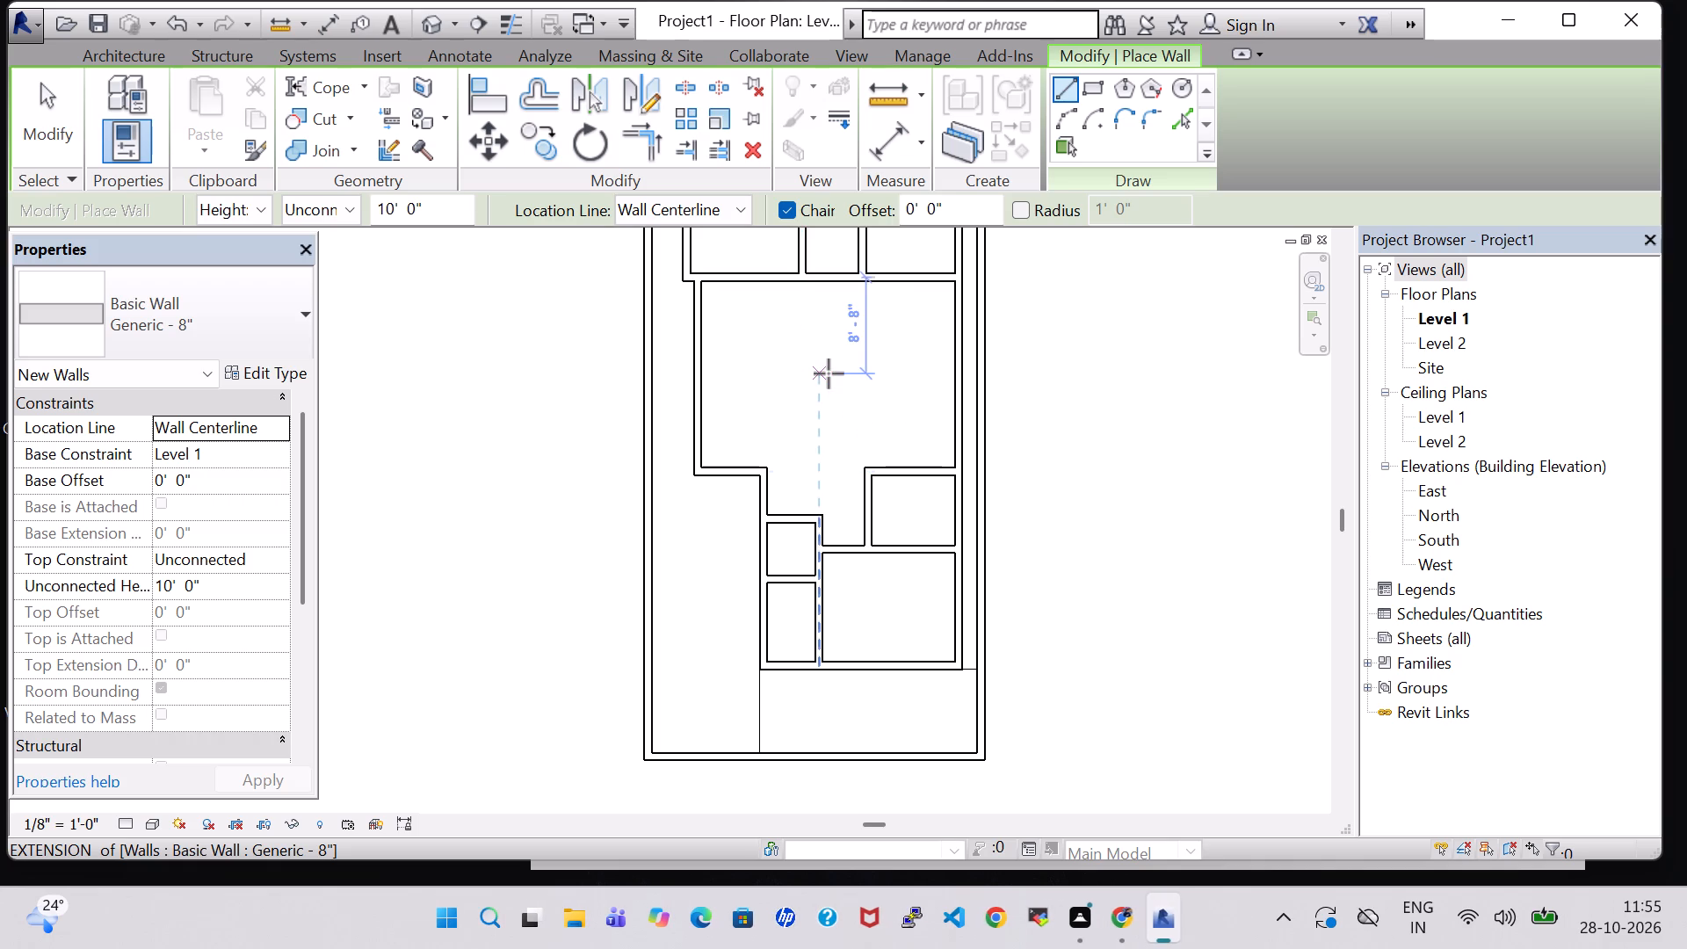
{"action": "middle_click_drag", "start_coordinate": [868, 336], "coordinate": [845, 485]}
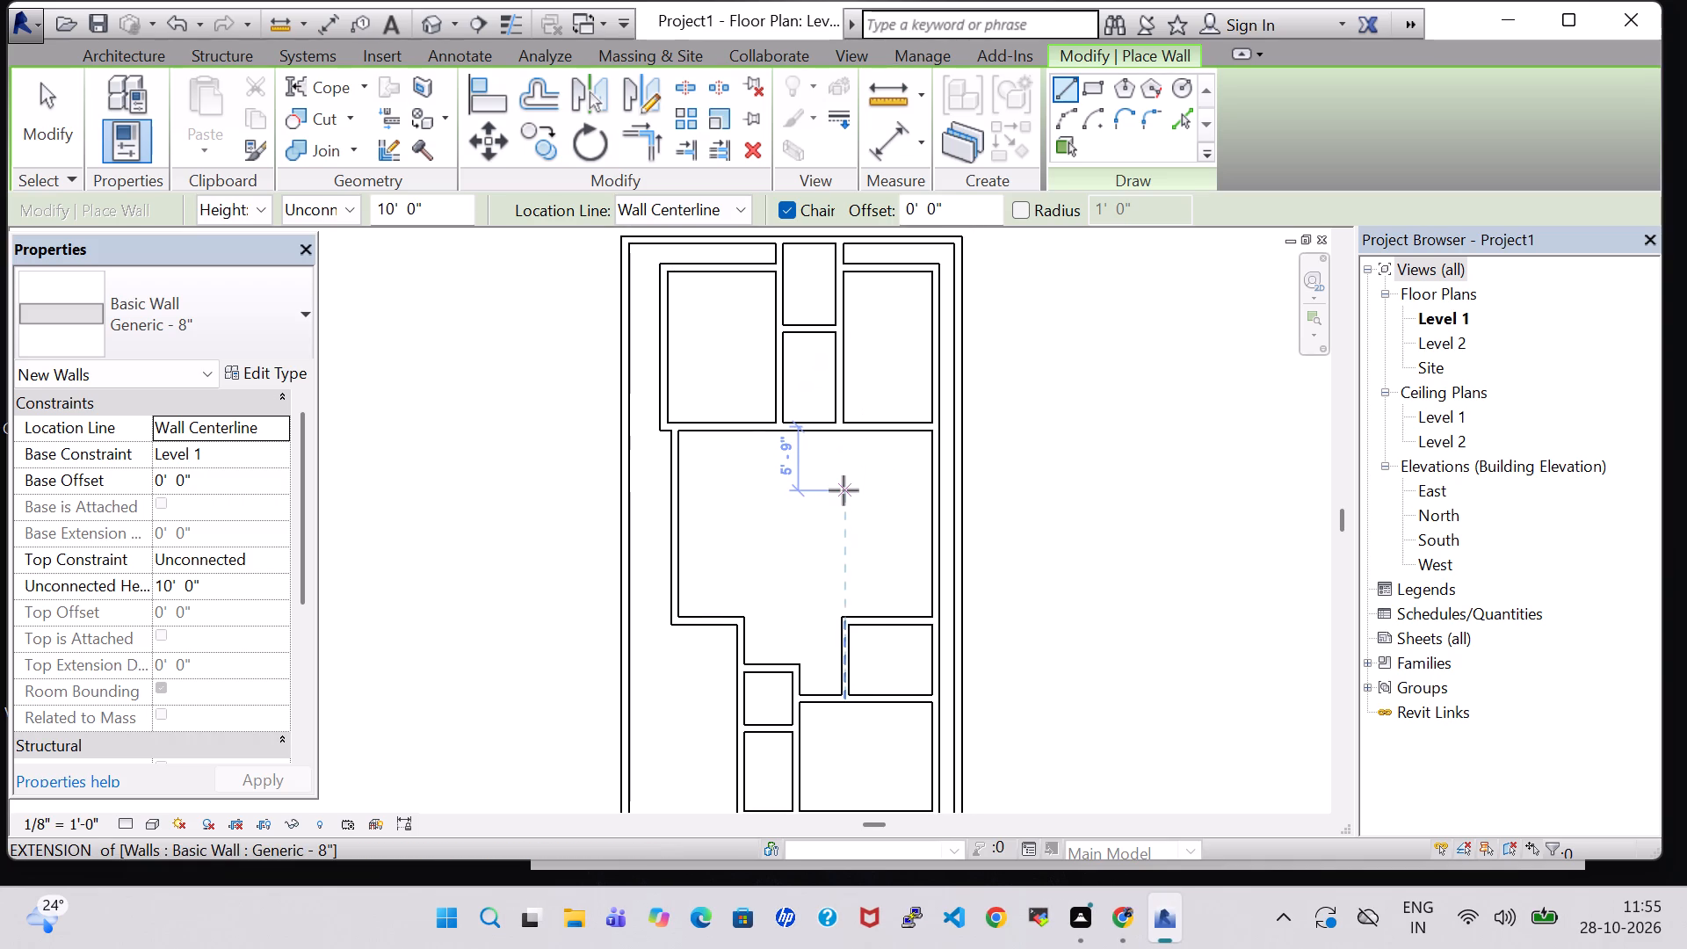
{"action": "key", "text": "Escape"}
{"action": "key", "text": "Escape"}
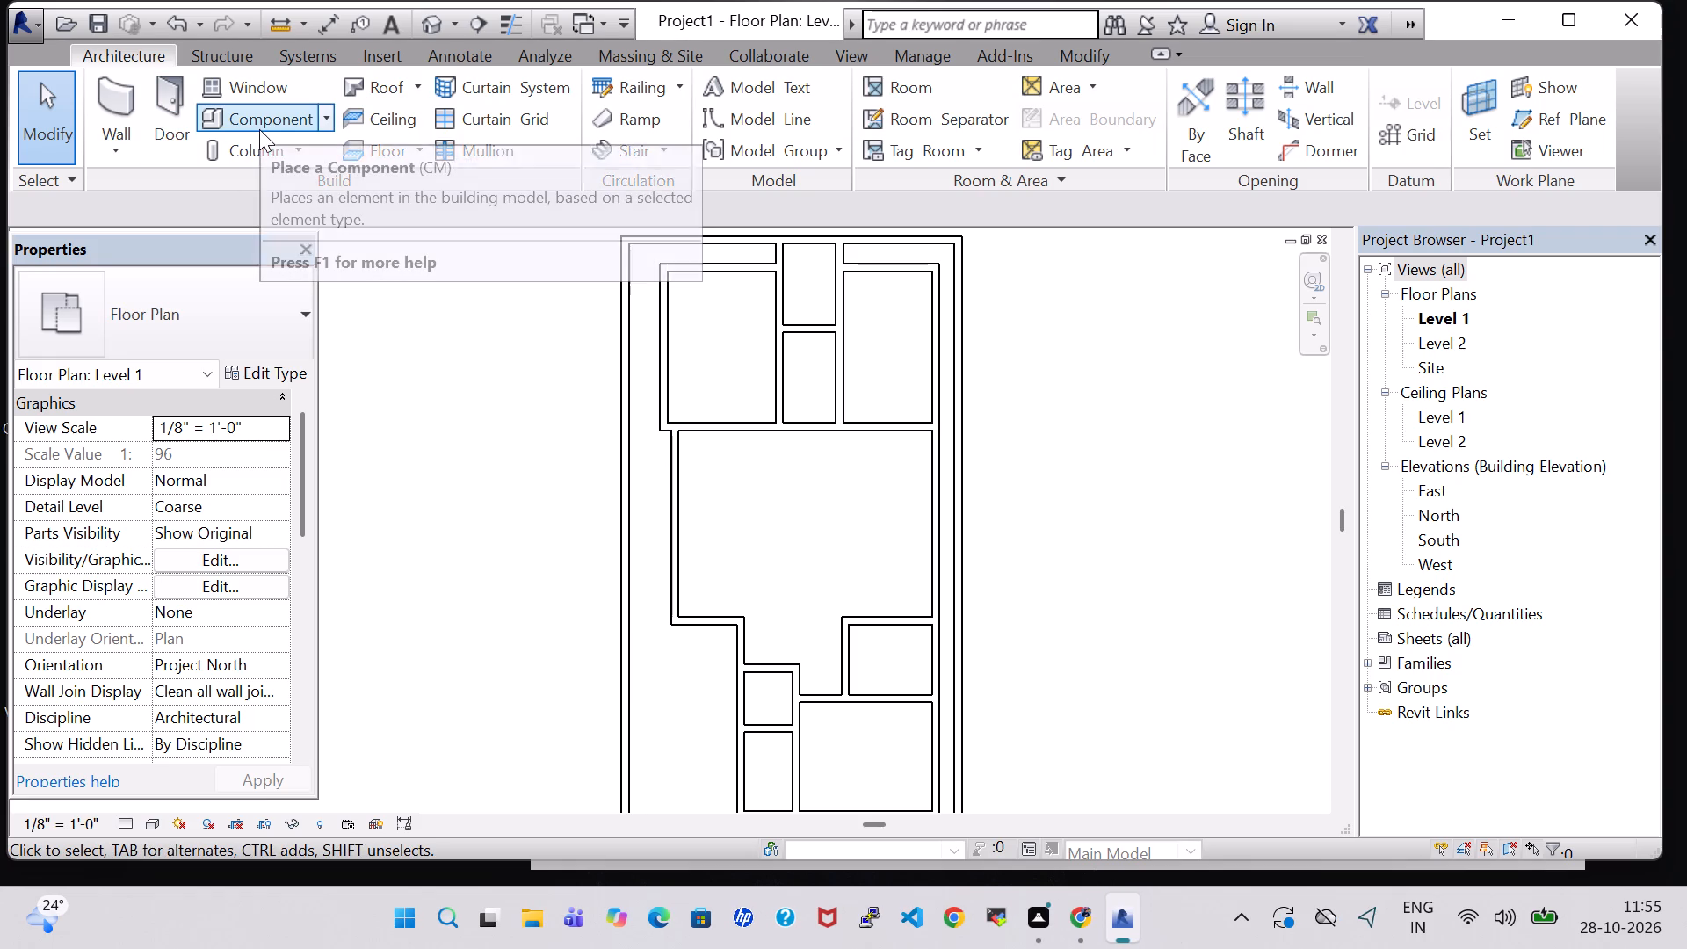
Set the unconnected height of the outer perimeter's left wall to 3' 0".
{"action": "left_click", "coordinate": [615, 272]}
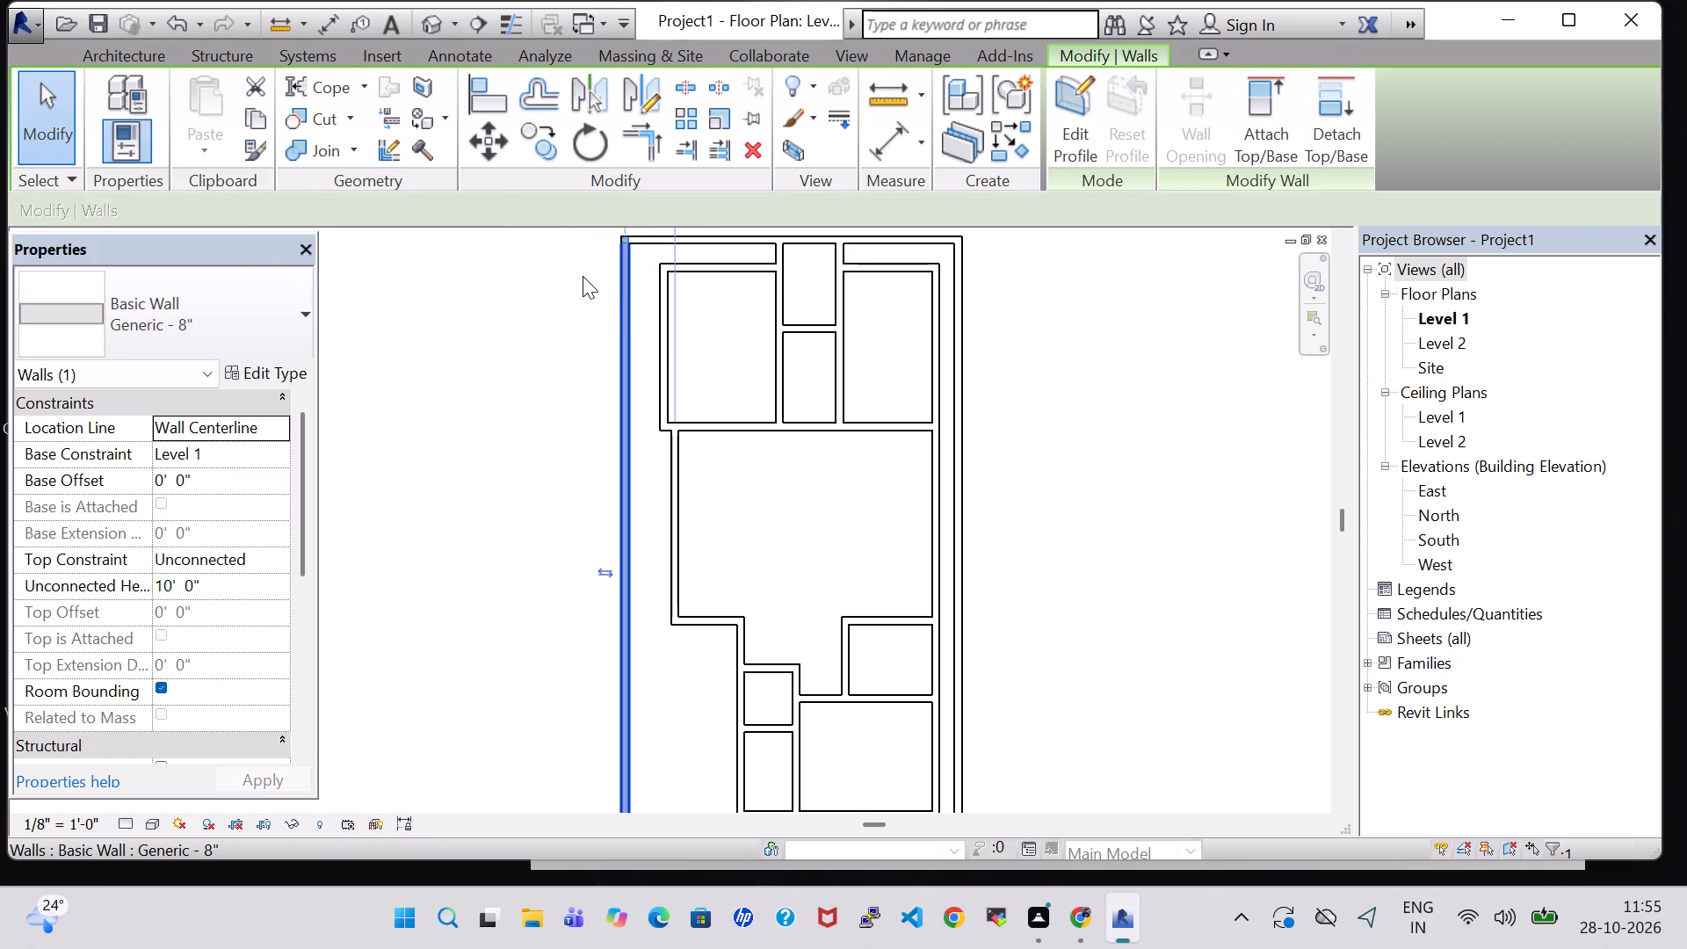
{"action": "left_click", "coordinate": [175, 590]}
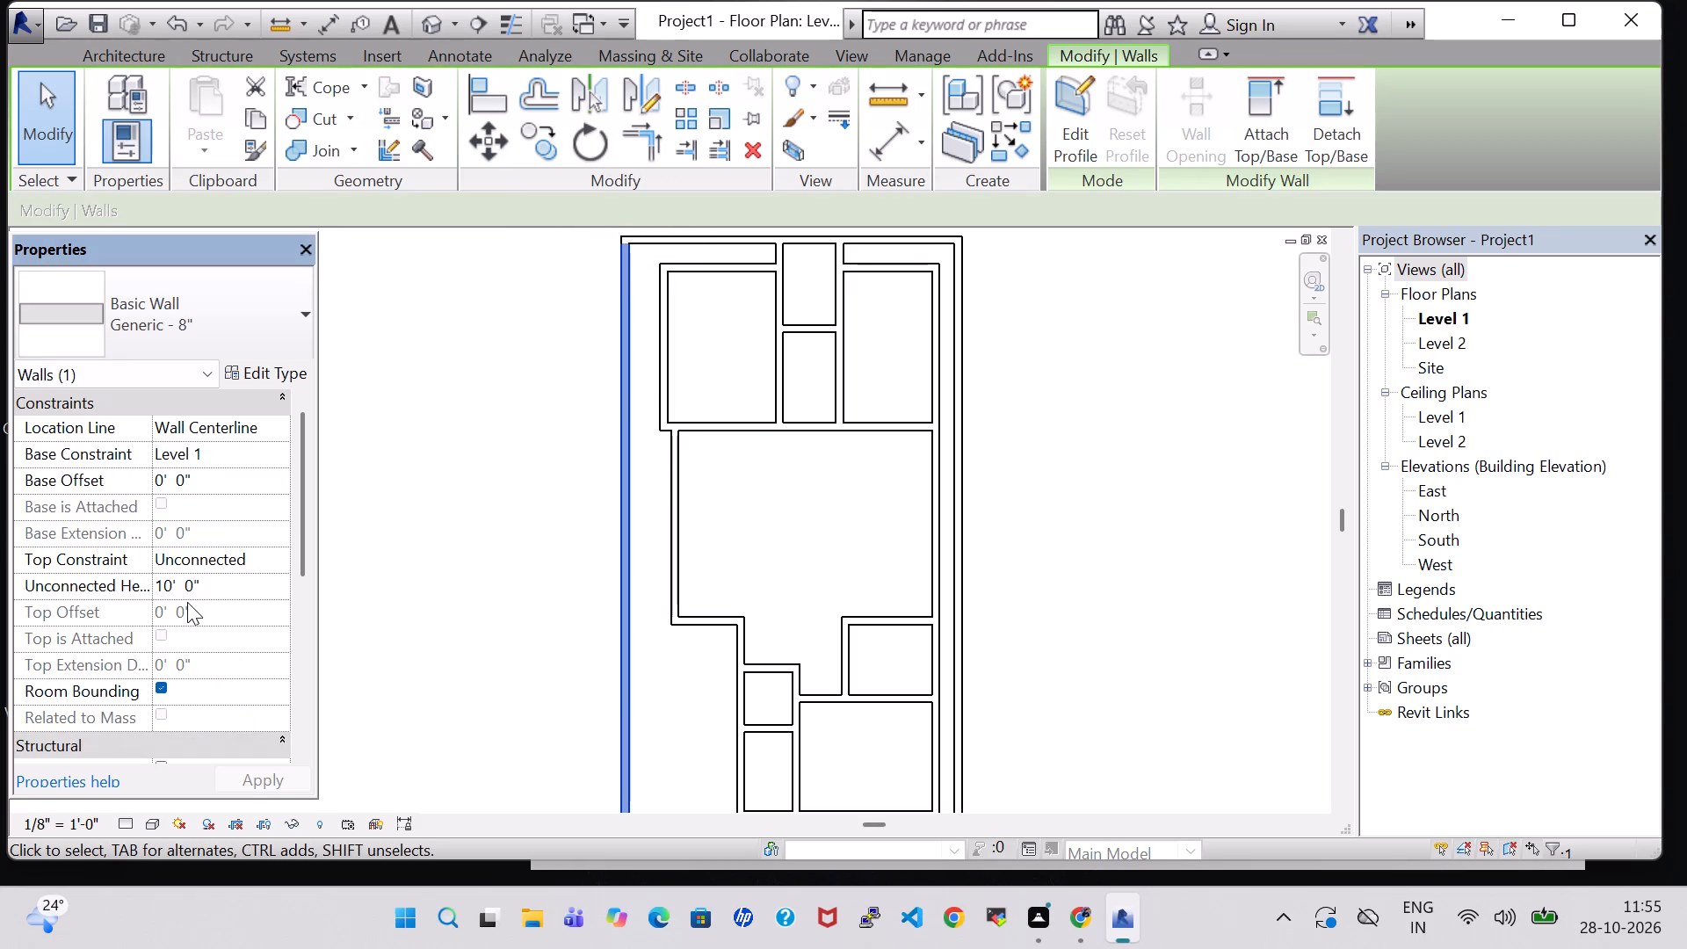
{"action": "key", "text": "BackSpace"}
{"action": "key", "text": "BackSpace"}
{"action": "key", "text": "3"}
{"action": "key", "text": "Return"}
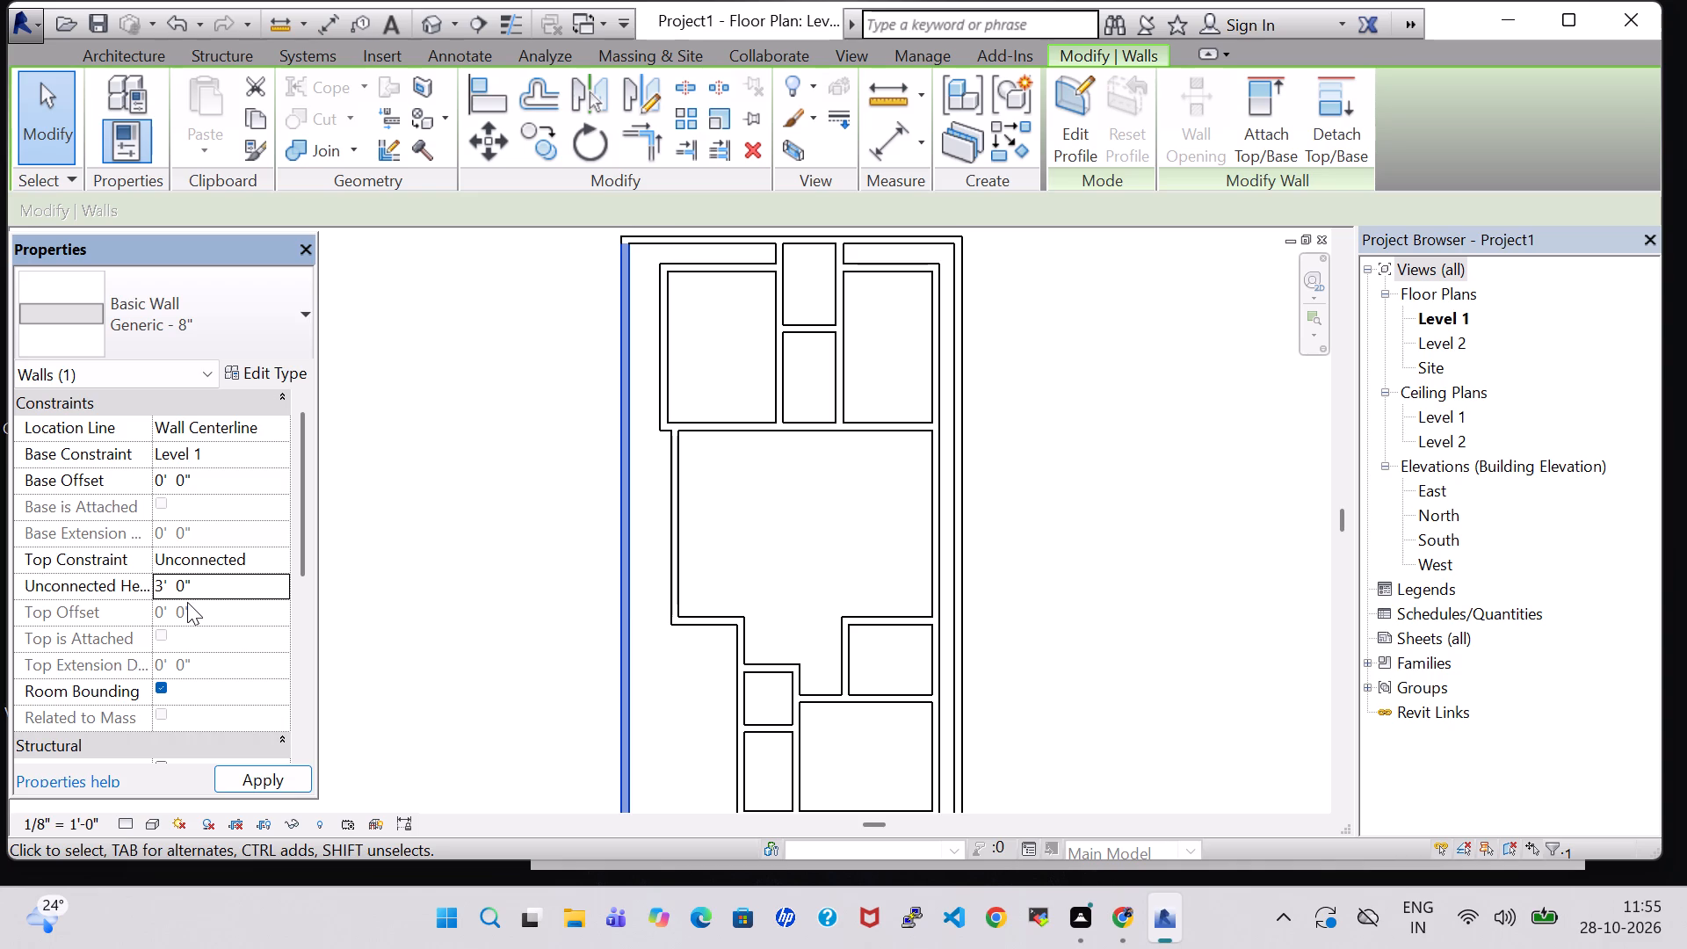
Set the unconnected height of the outer perimeter's top wall to 3' 0".
{"action": "left_click", "coordinate": [719, 234]}
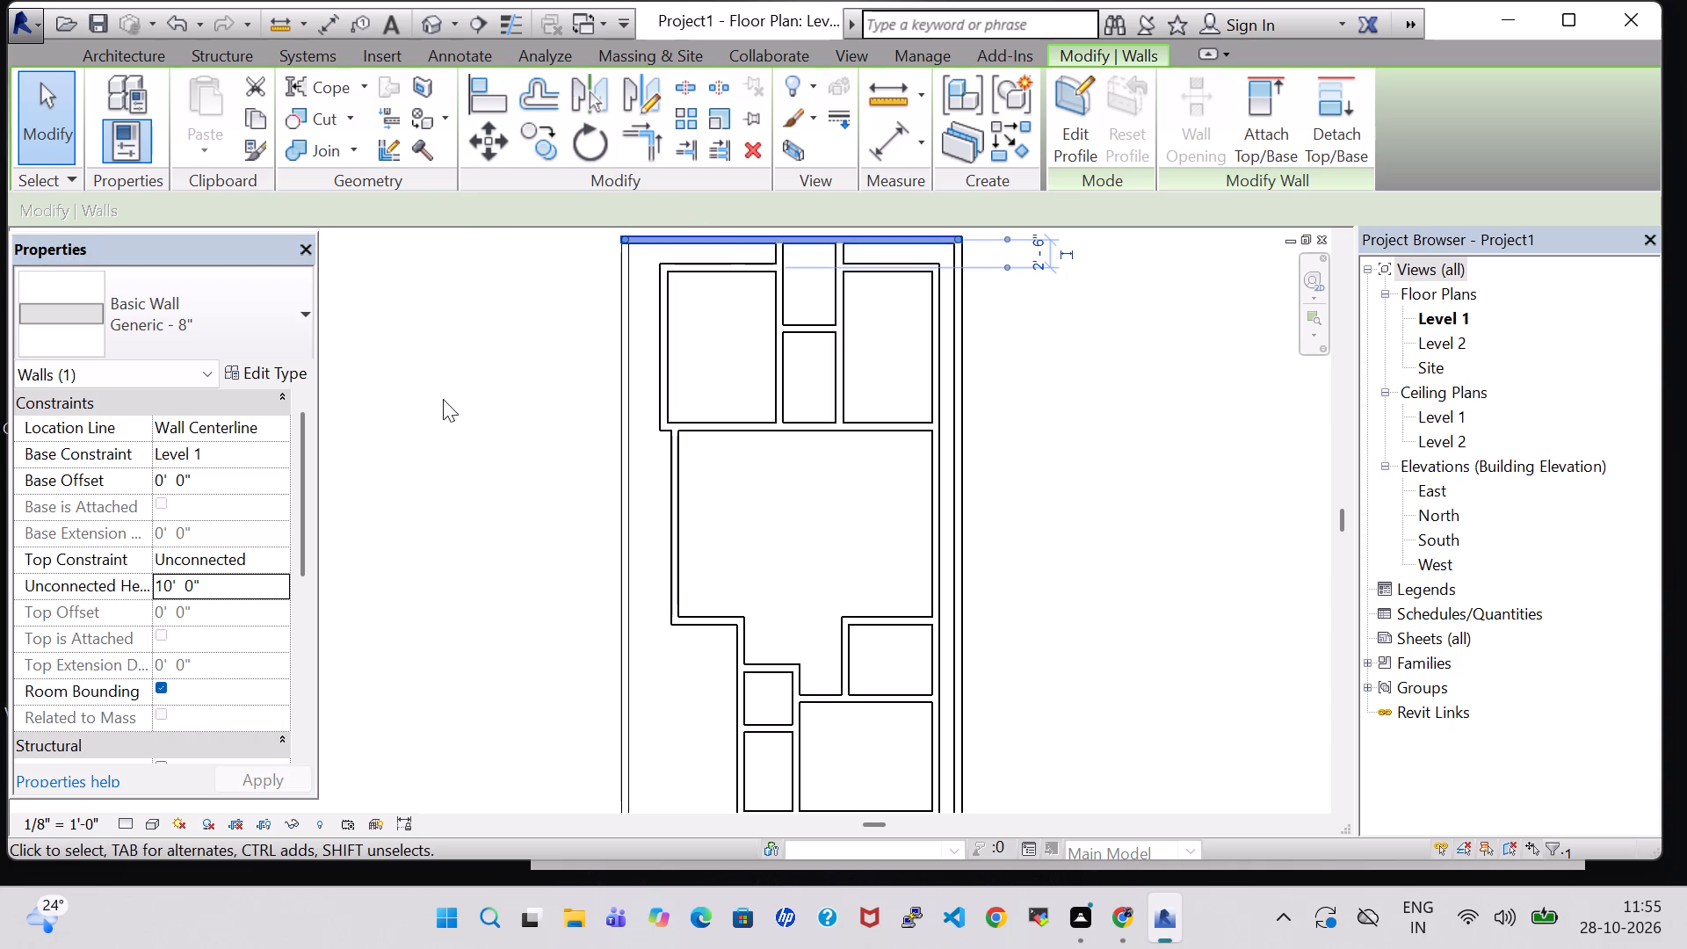
{"action": "left_click", "coordinate": [173, 590]}
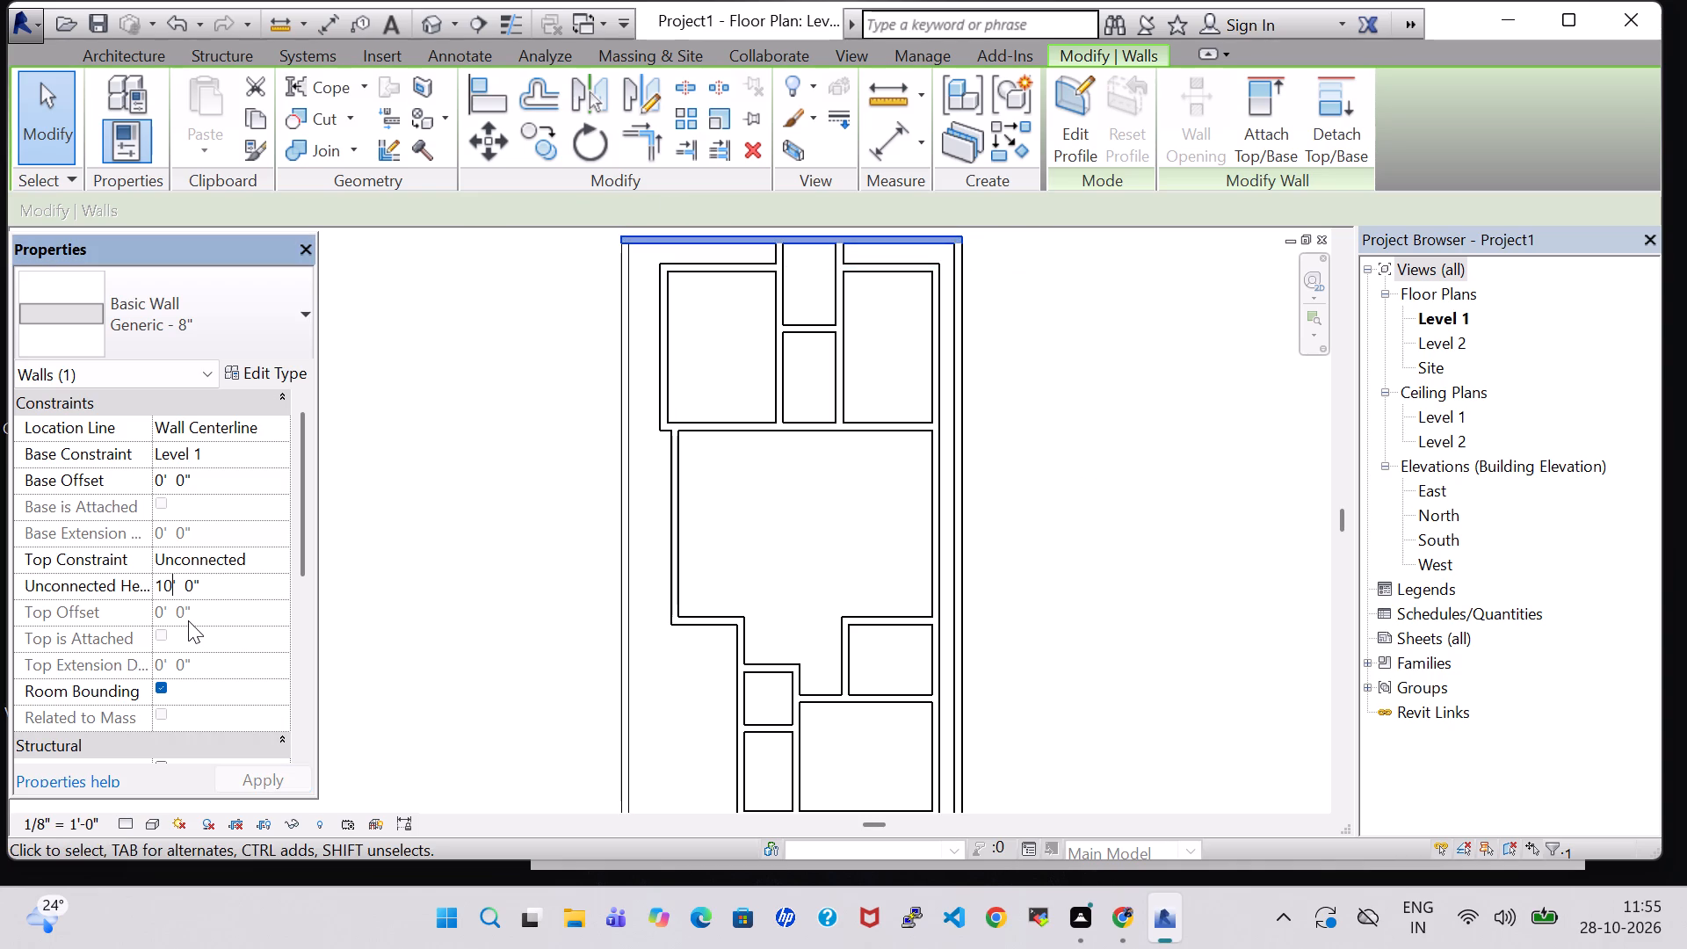
{"action": "key", "text": "BackSpace"}
{"action": "key", "text": "BackSpace"}
{"action": "key", "text": "3"}
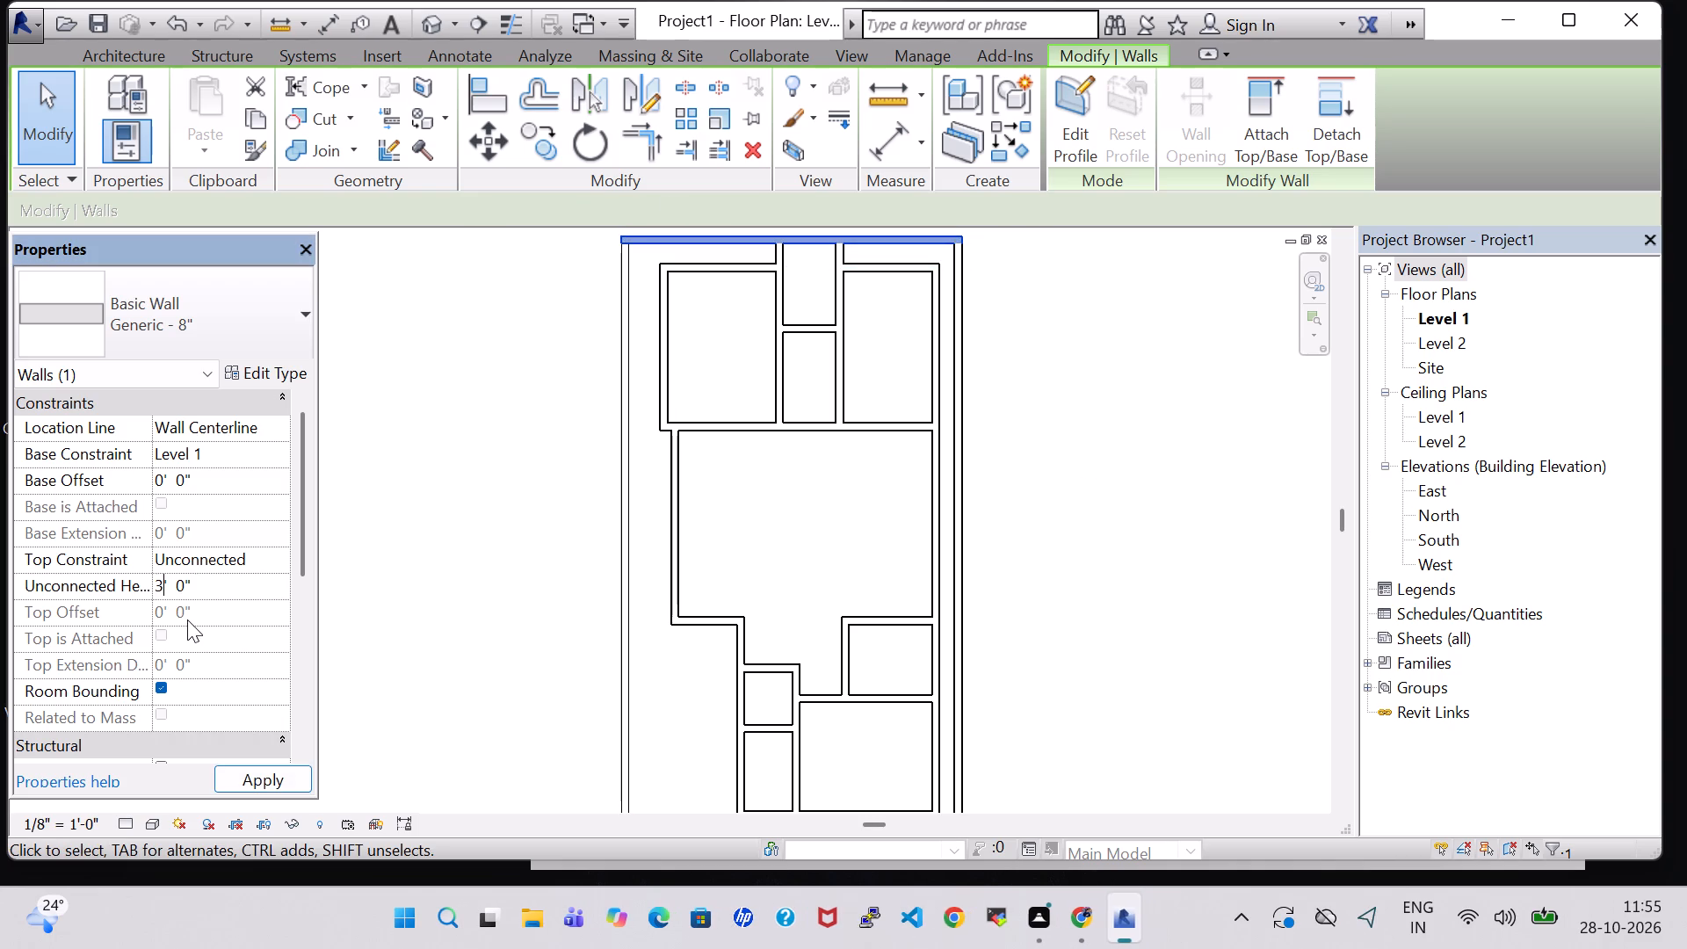
{"action": "key", "text": "Return"}
{"action": "left_click", "coordinate": [1143, 380]}
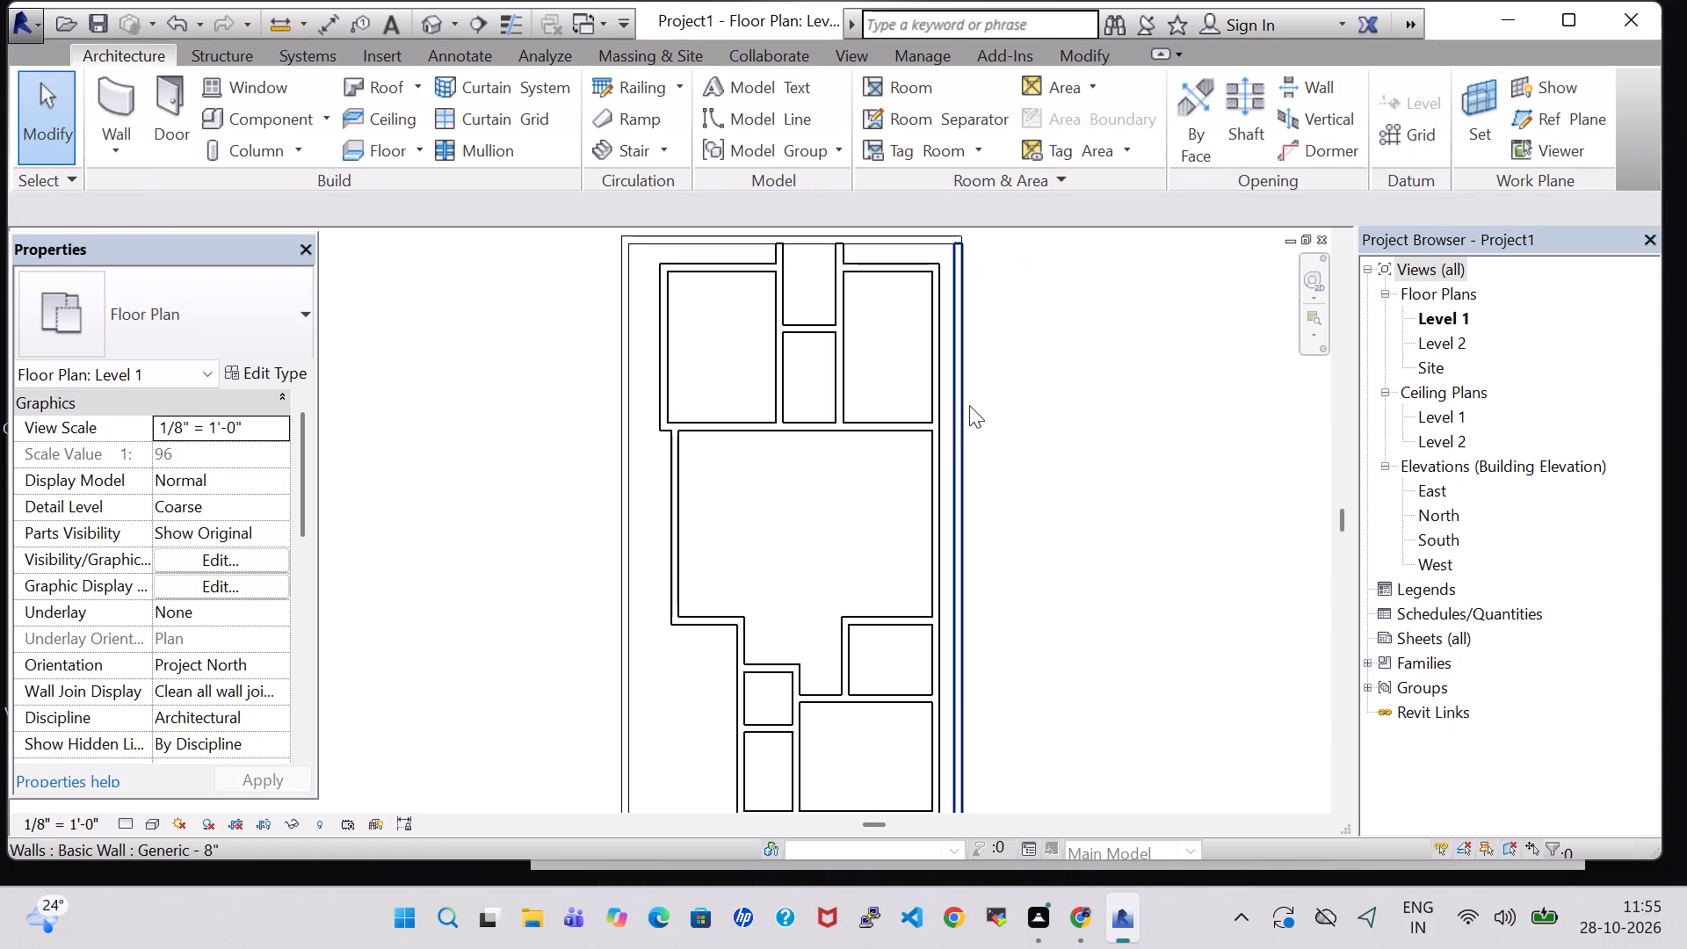
Set the unconnected height of the outer perimeter's right wall to 3' 0".
{"action": "left_click", "coordinate": [969, 405]}
{"action": "left_click", "coordinate": [177, 585]}
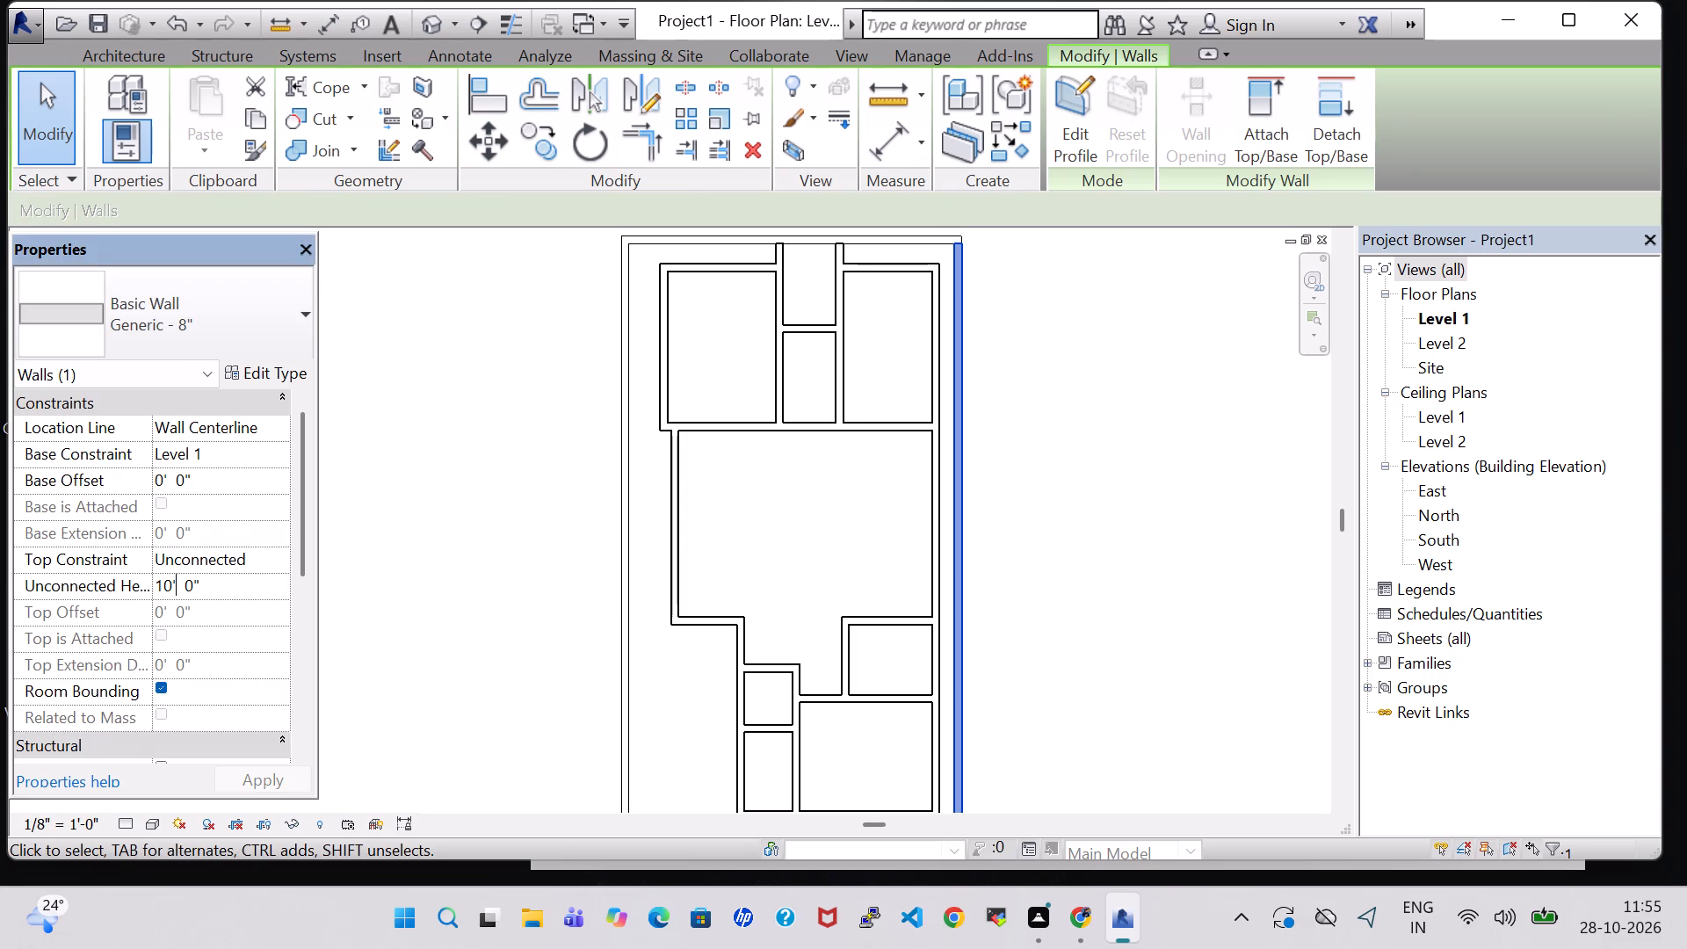
{"action": "key", "text": "Left"}
{"action": "key", "text": "BackSpace"}
{"action": "key", "text": "BackSpace"}
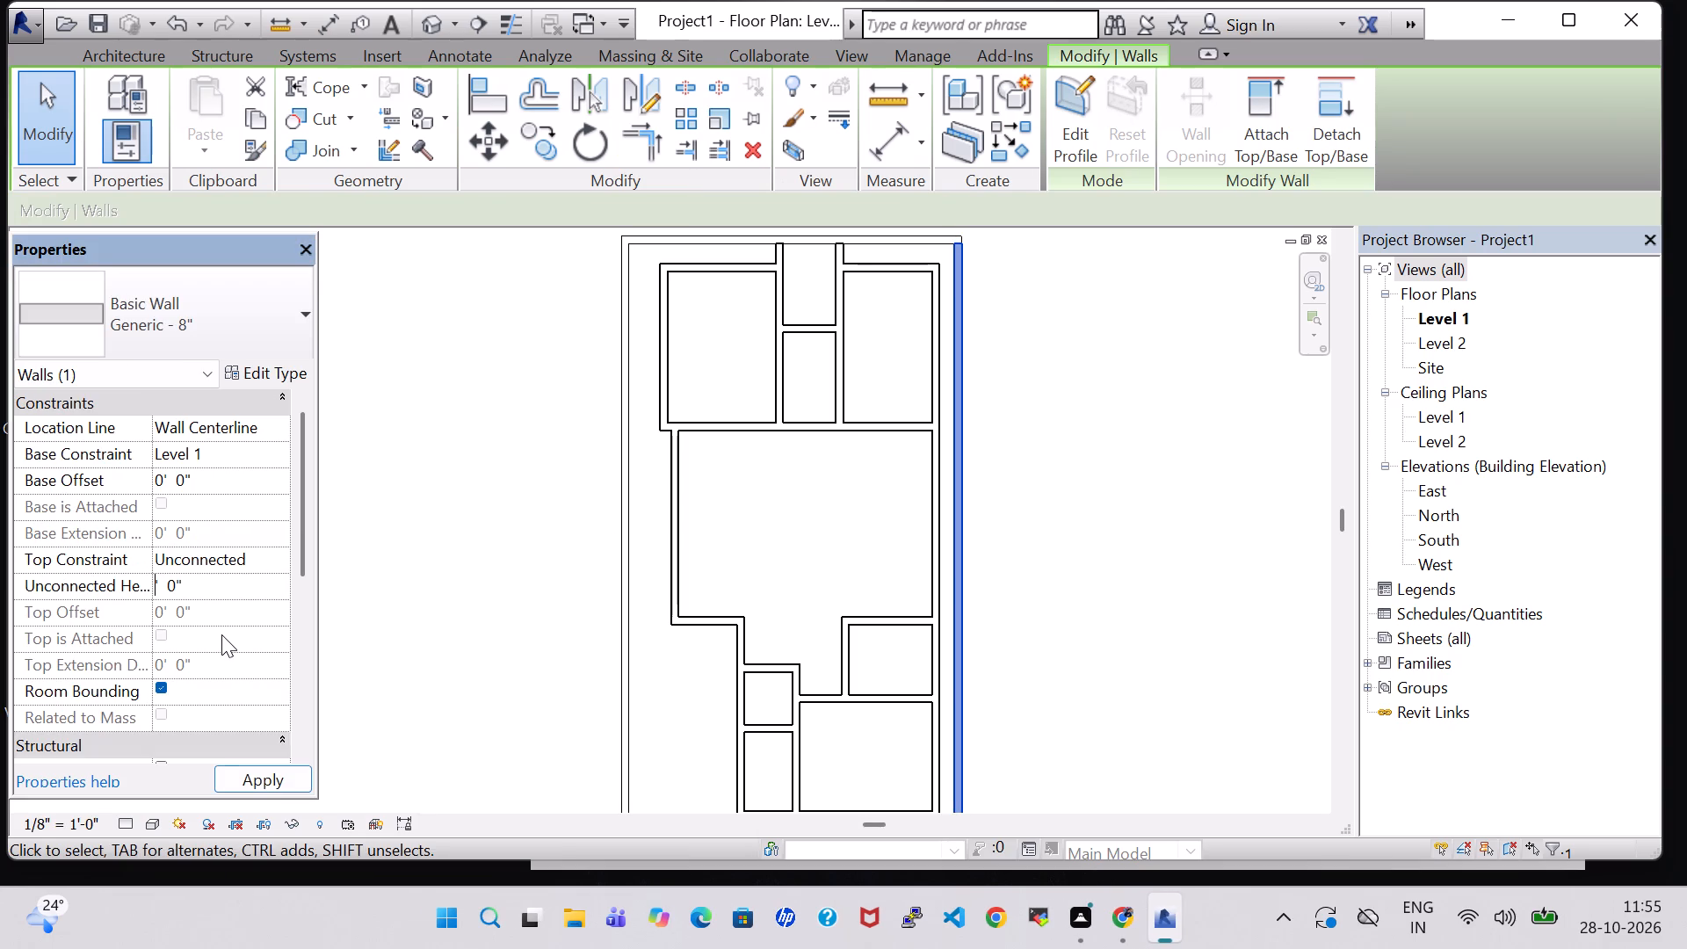
{"action": "key", "text": "3"}
{"action": "key", "text": "Return"}
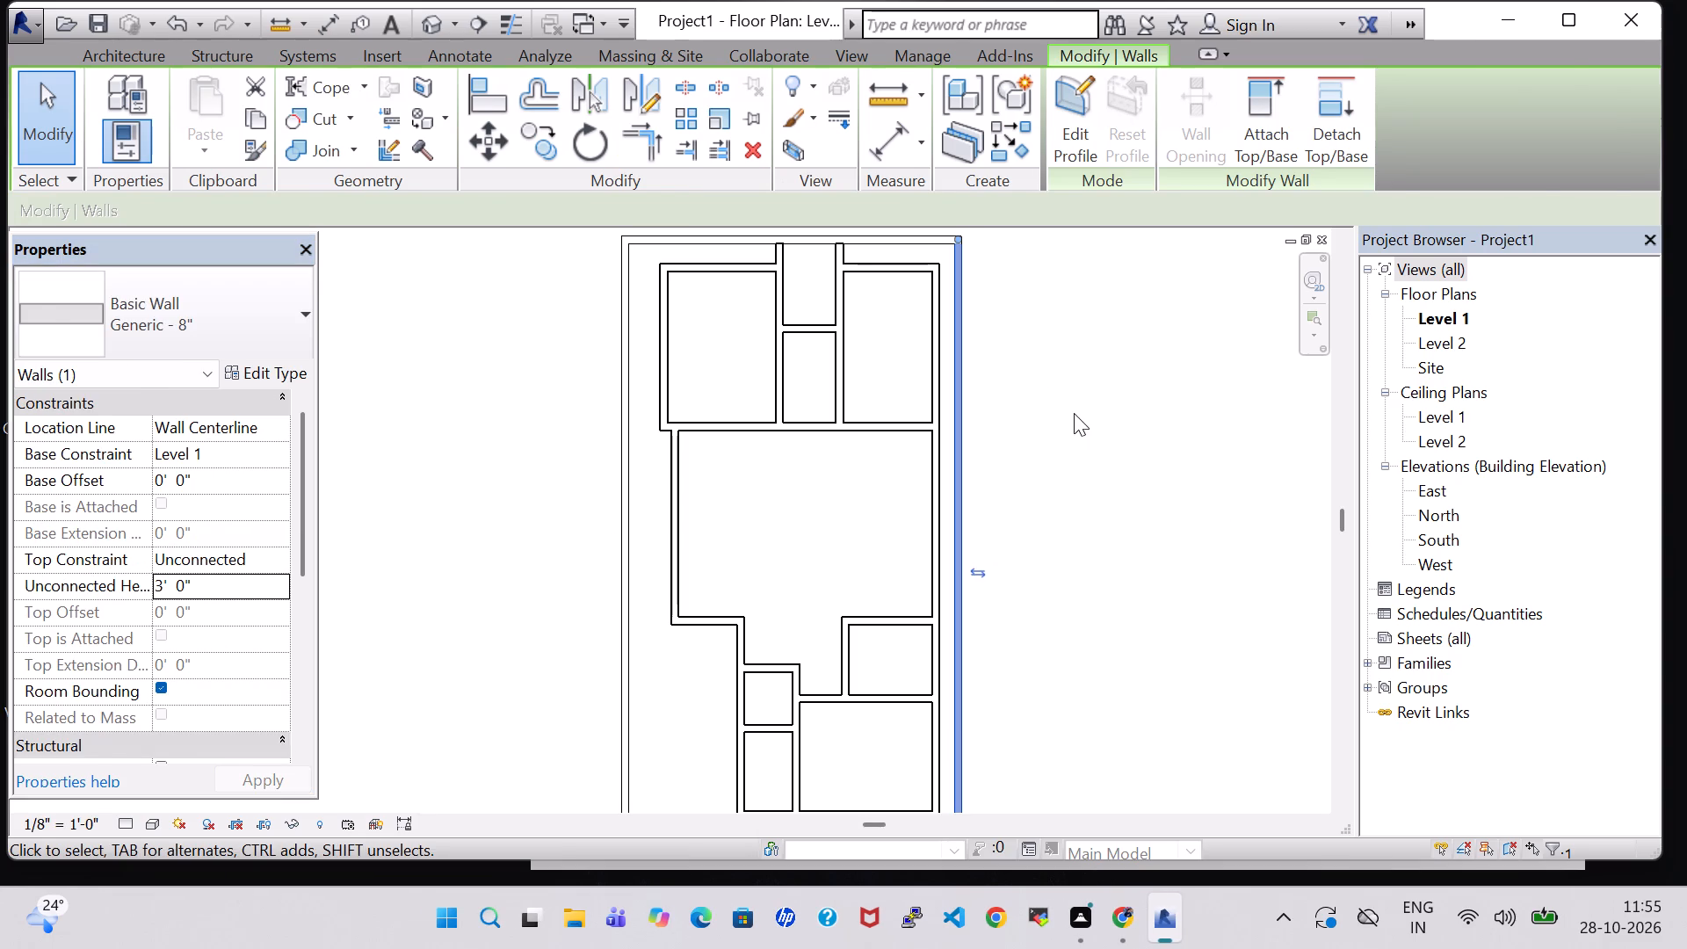
{"action": "left_click", "coordinate": [1074, 413]}
Set the unconnected height of the outer perimeter's bottom wall to 3' 0".
{"action": "middle_click_drag", "start_coordinate": [1145, 605], "coordinate": [1064, 403]}
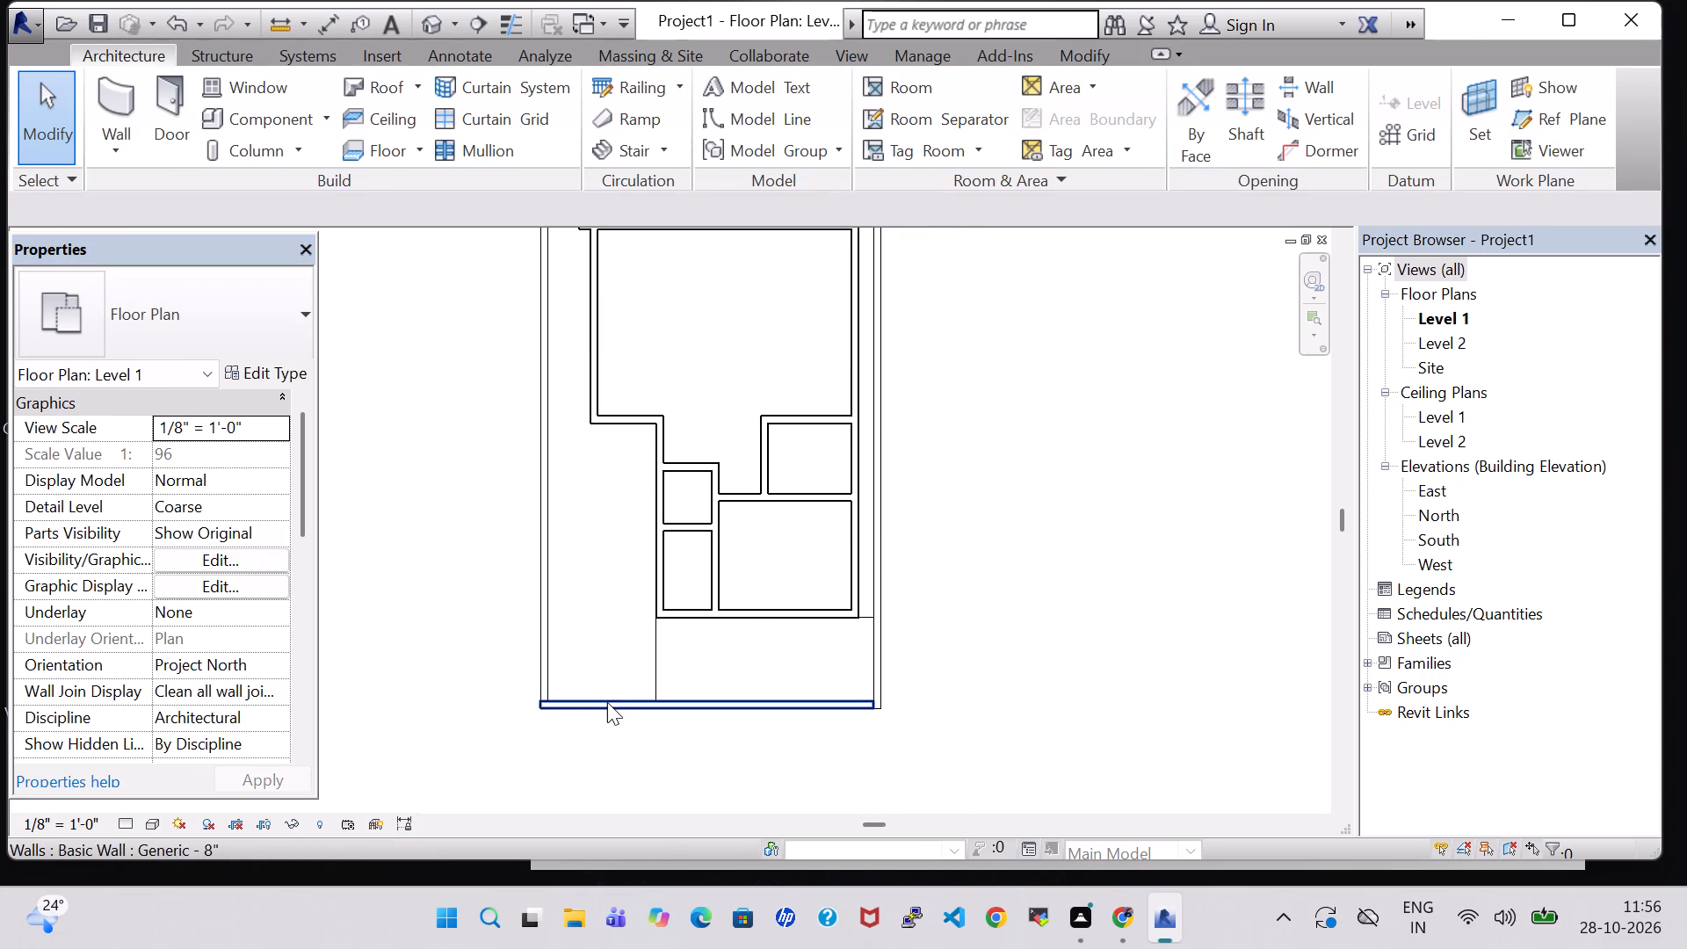
{"action": "left_click", "coordinate": [607, 703]}
{"action": "left_click", "coordinate": [173, 586]}
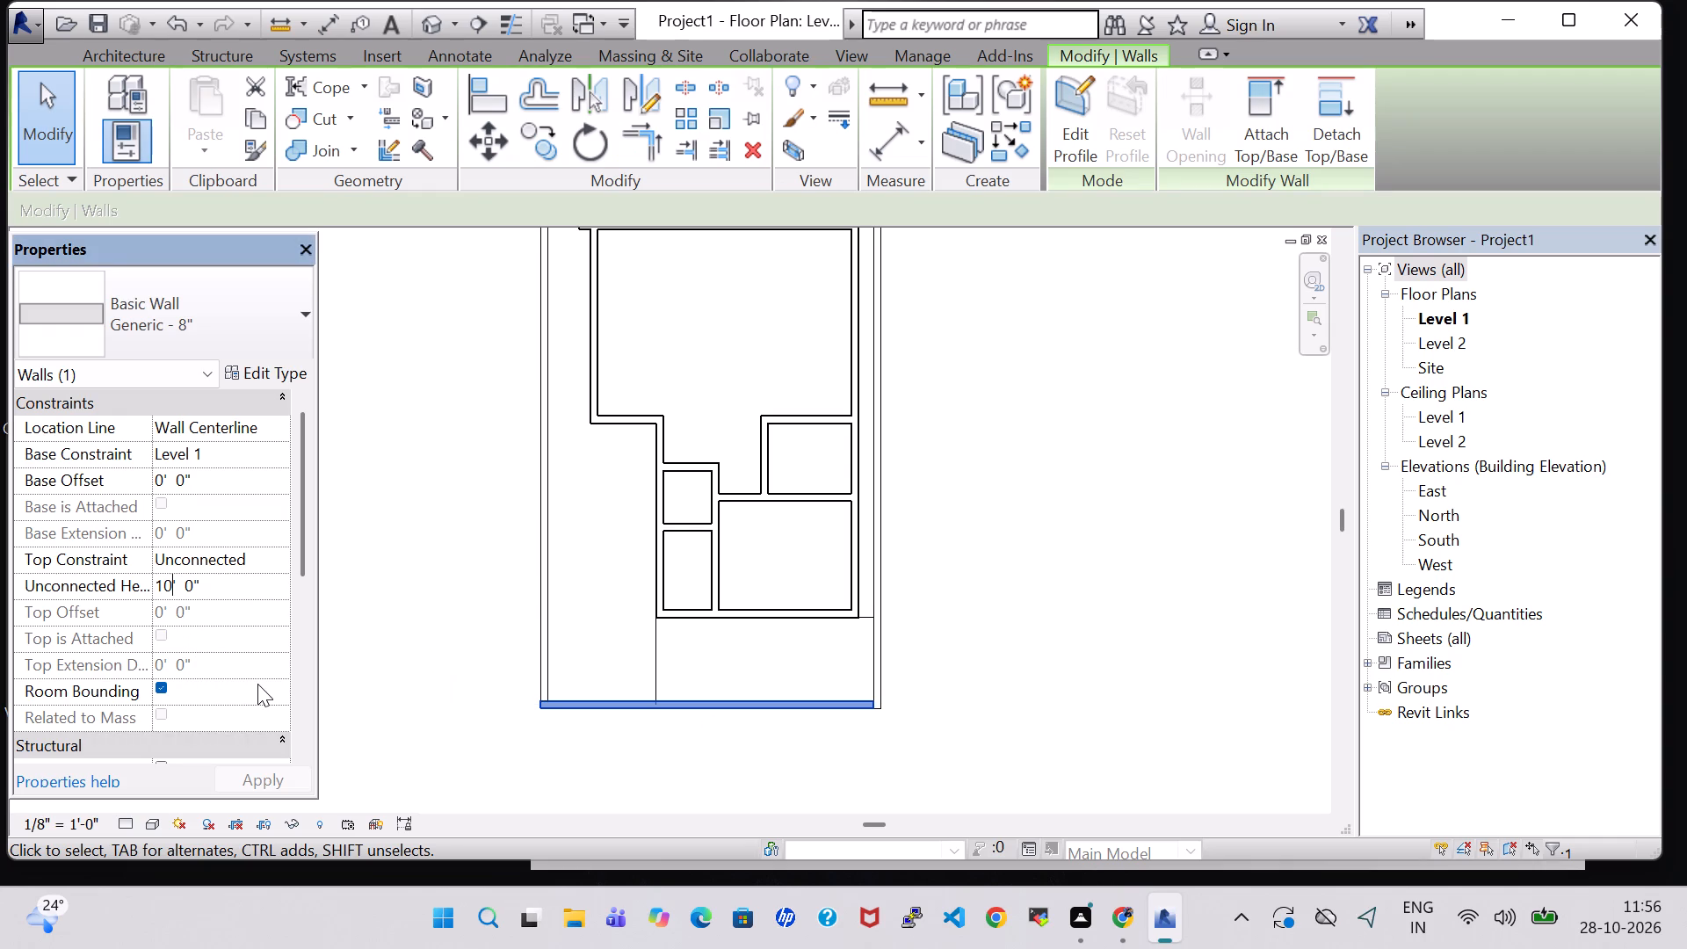
{"action": "key", "text": "BackSpace"}
{"action": "key", "text": "BackSpace"}
{"action": "key", "text": "3"}
{"action": "key", "text": "Return"}
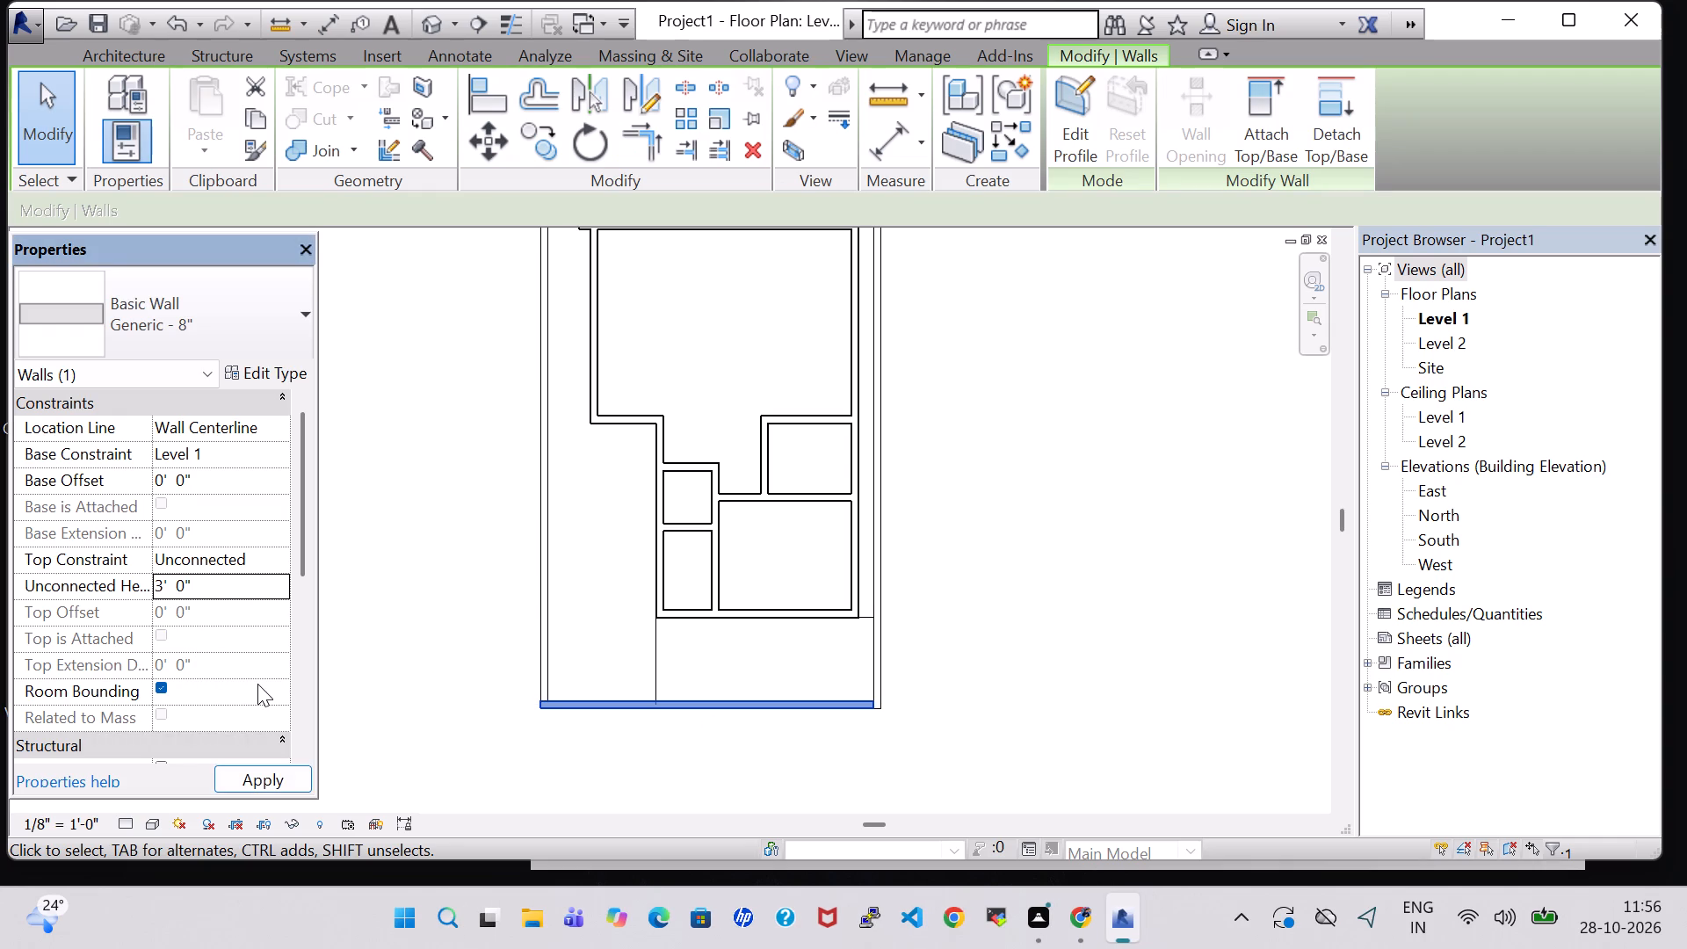
{"action": "left_click", "coordinate": [1006, 398]}
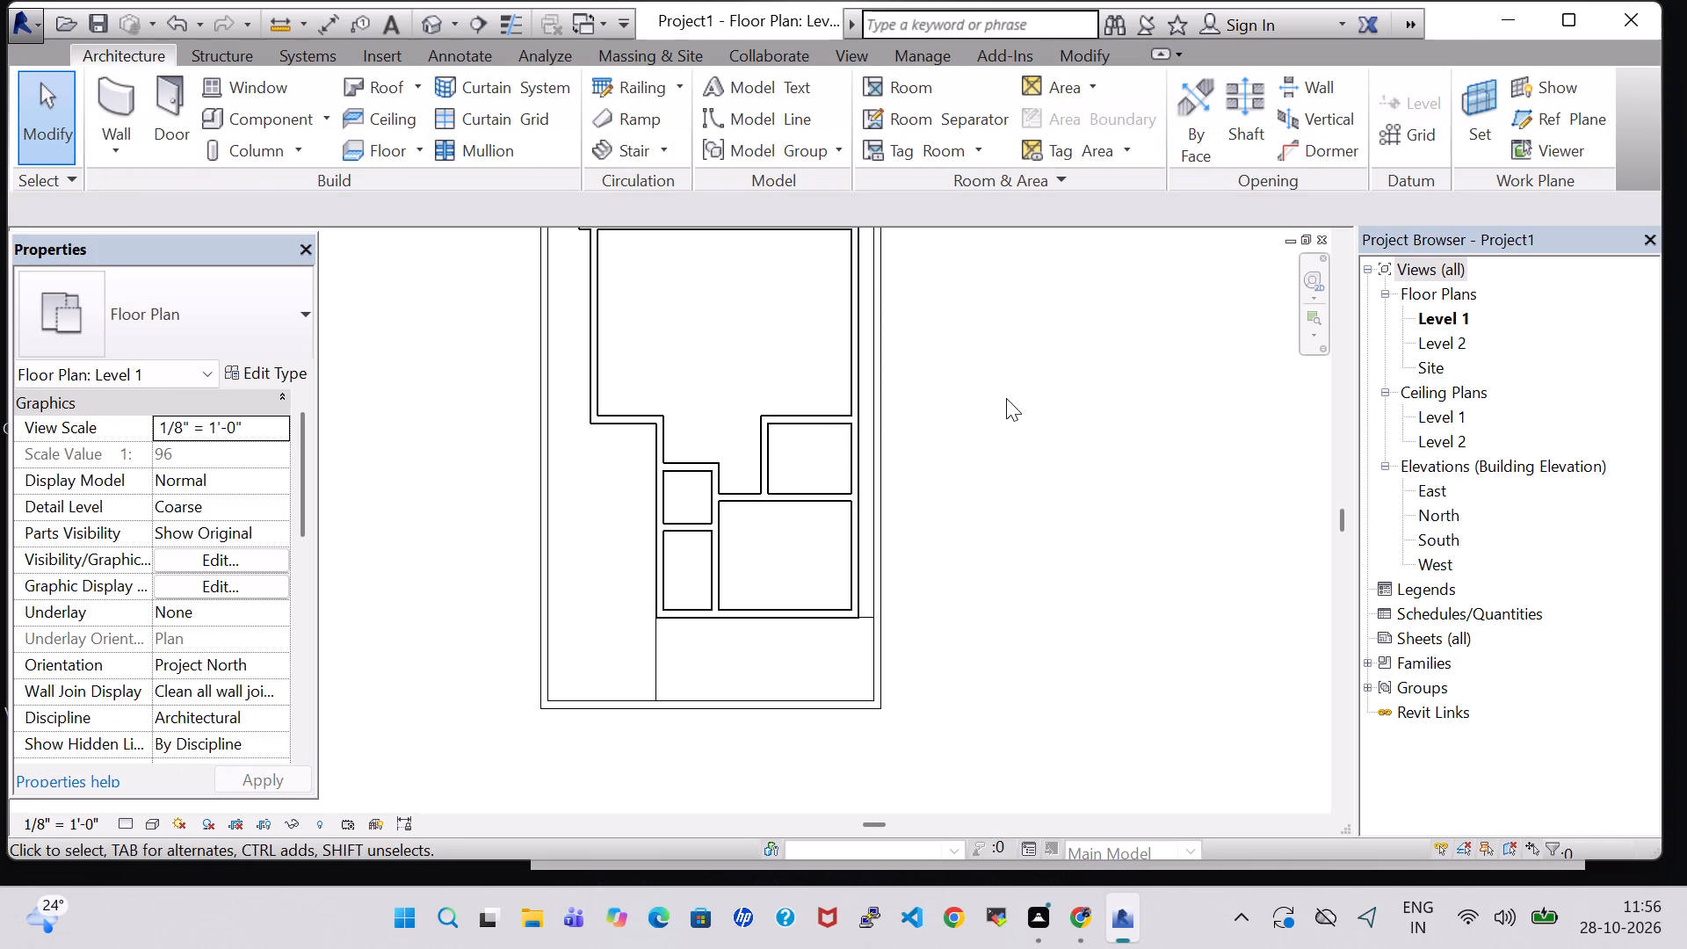
Open the 3D view, change its visual style to show filled wall surfaces, and inspect the wall heights from the front.
{"action": "scroll", "coordinate": [1006, 398], "scroll_direction": "down", "scroll_amount": 1}
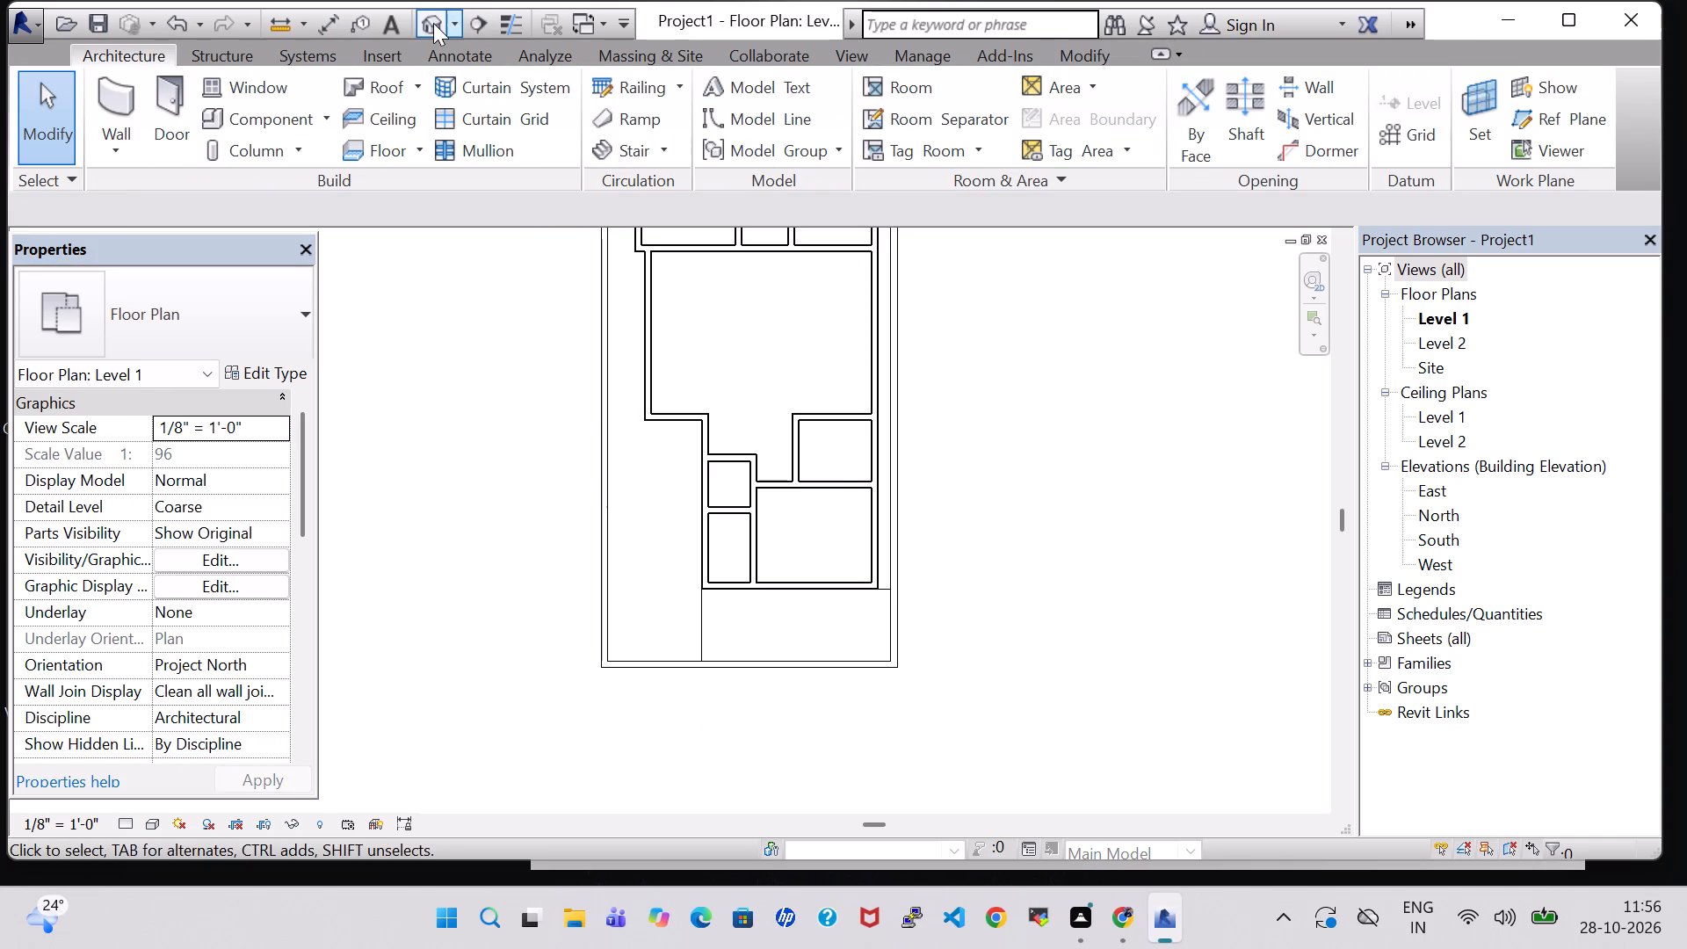
{"action": "left_click", "coordinate": [433, 23]}
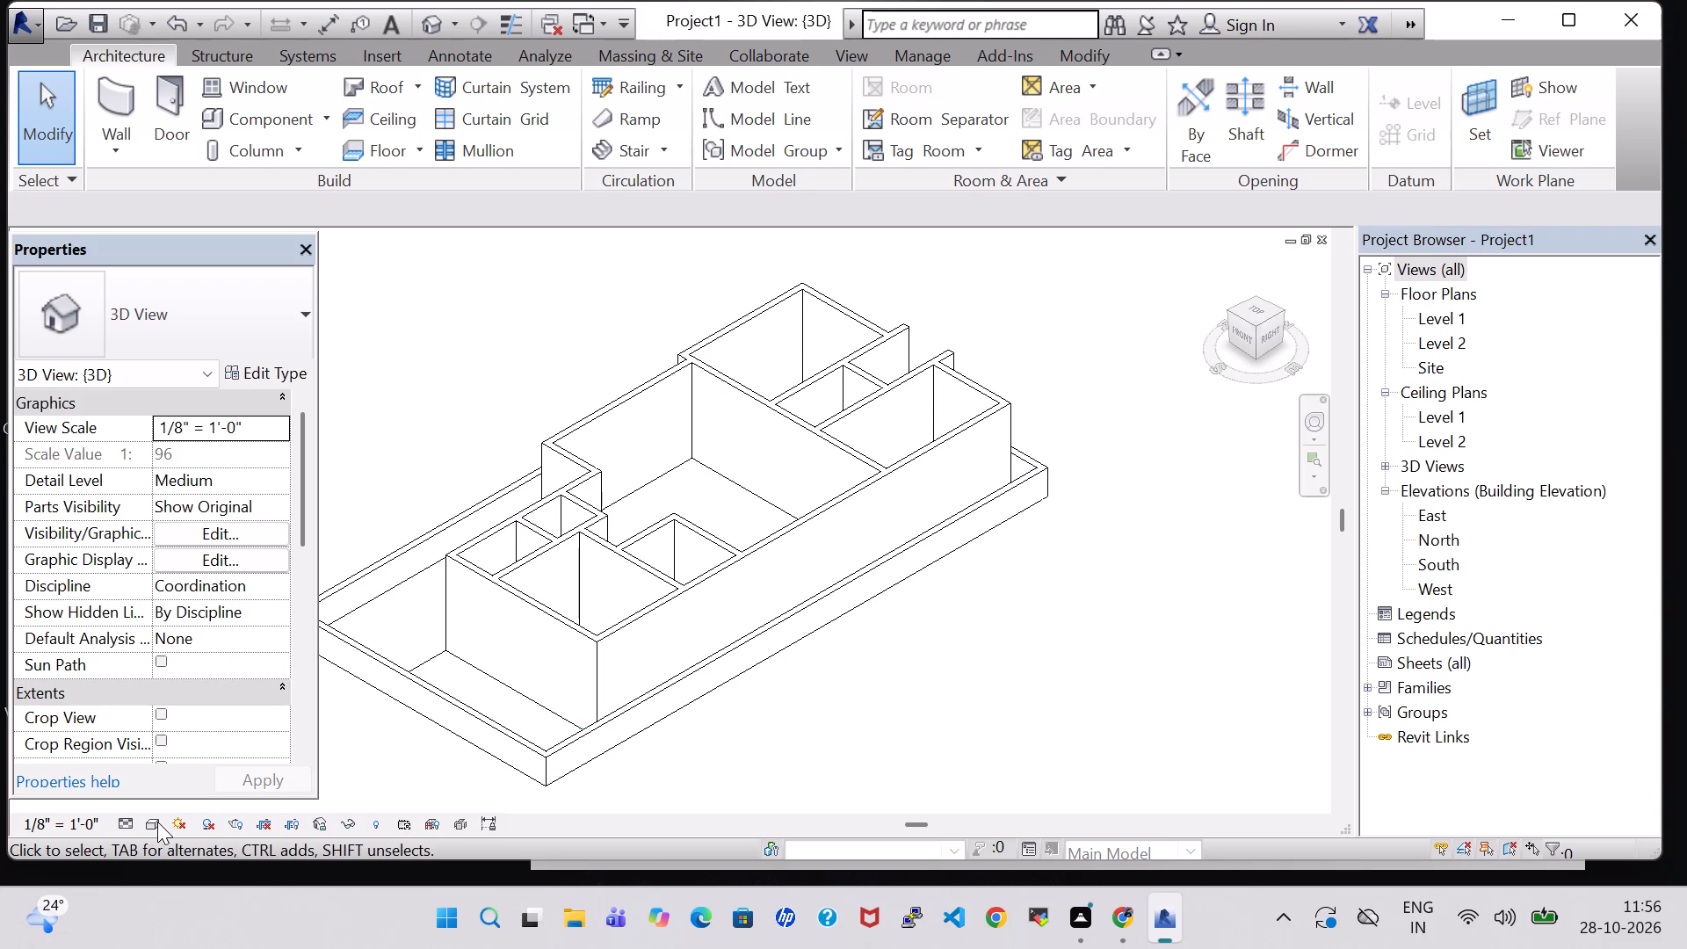
{"action": "left_click", "coordinate": [157, 822]}
{"action": "left_click", "coordinate": [179, 777]}
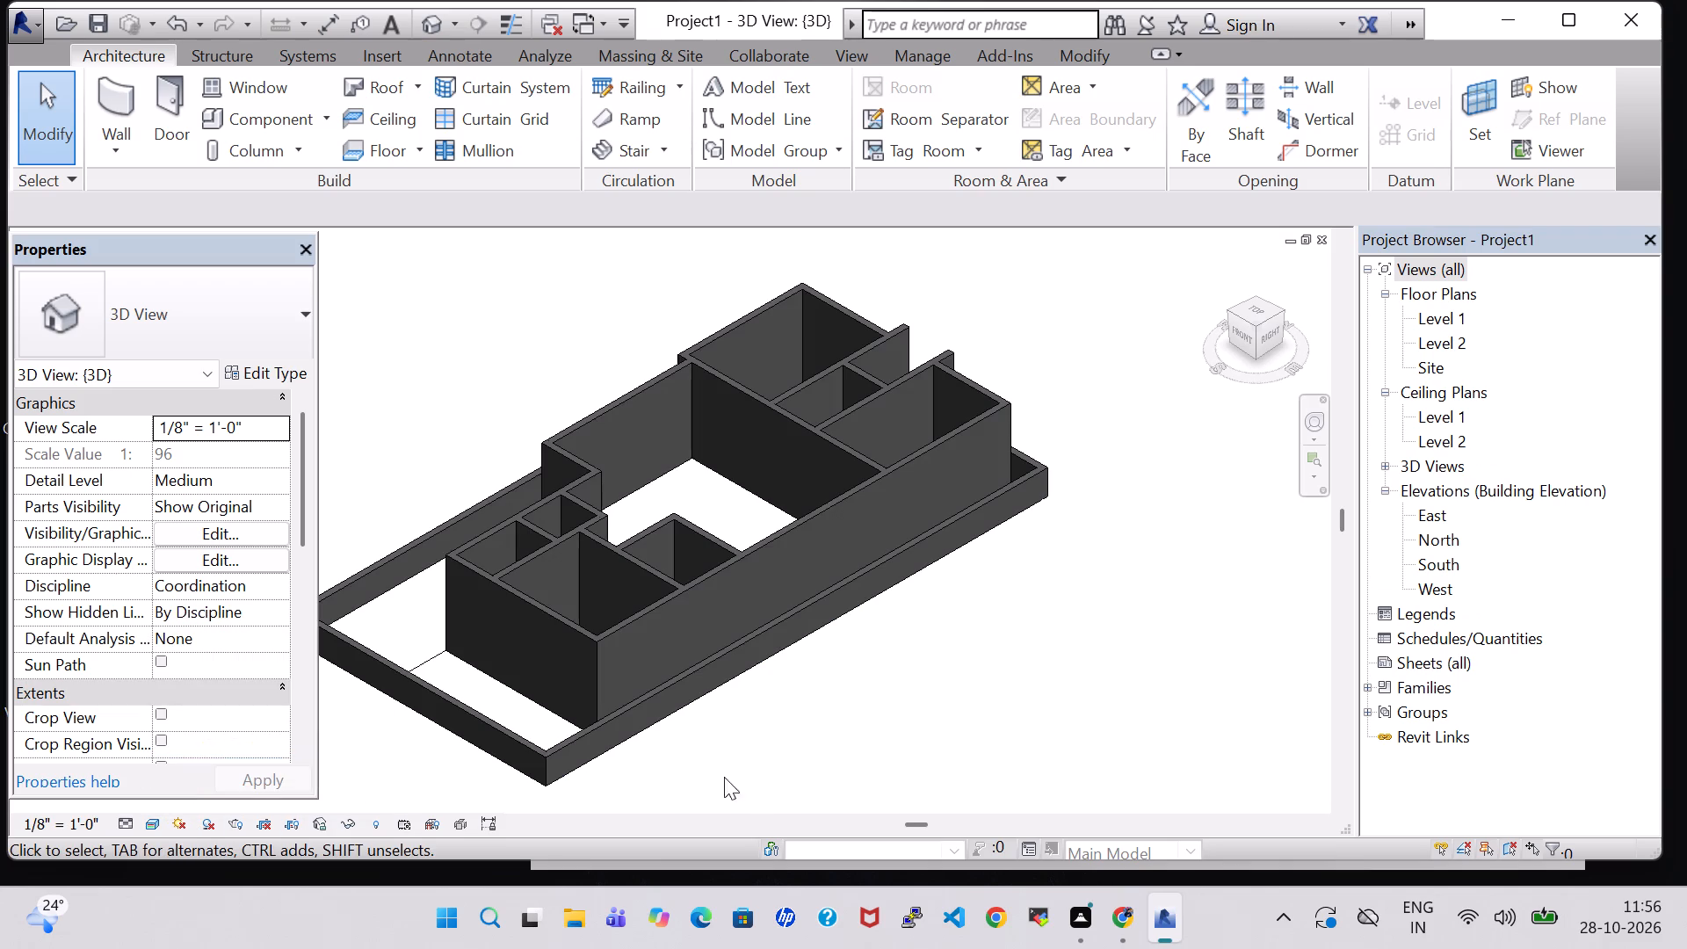
{"action": "left_click", "coordinate": [773, 757]}
{"action": "middle_click_drag", "start_coordinate": [778, 744], "coordinate": [999, 663], "text": "shift"}
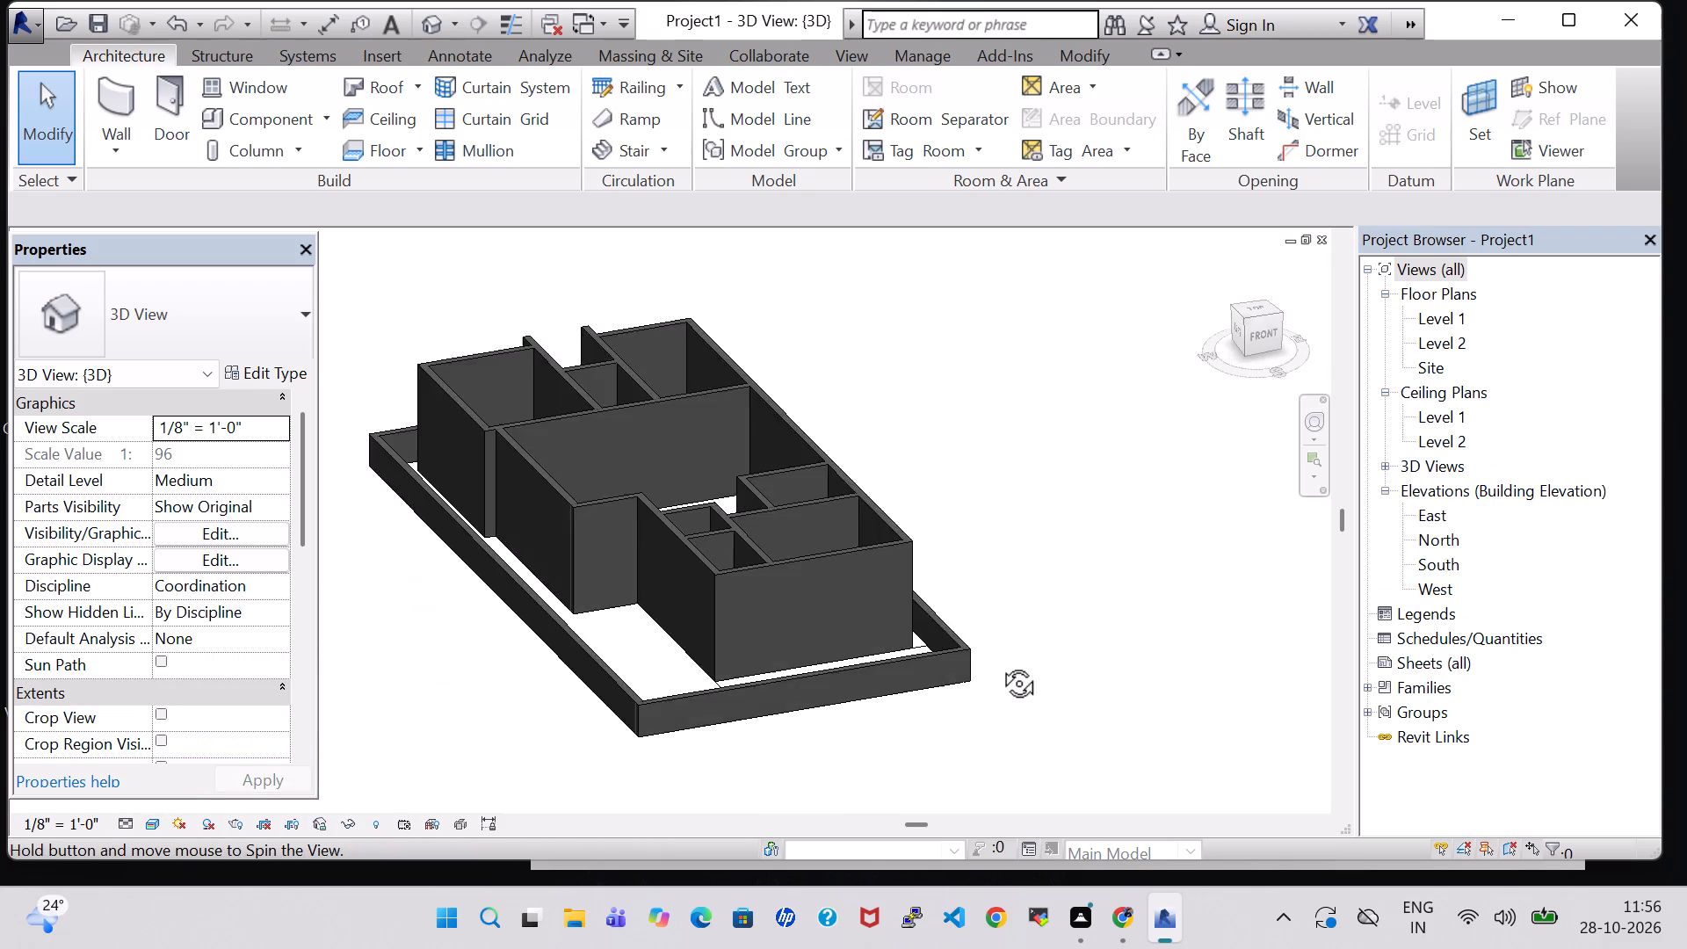
{"action": "middle_click_drag", "start_coordinate": [999, 663], "coordinate": [907, 665], "text": "shift"}
{"action": "middle_click_drag", "start_coordinate": [938, 654], "coordinate": [945, 595], "text": "shift"}
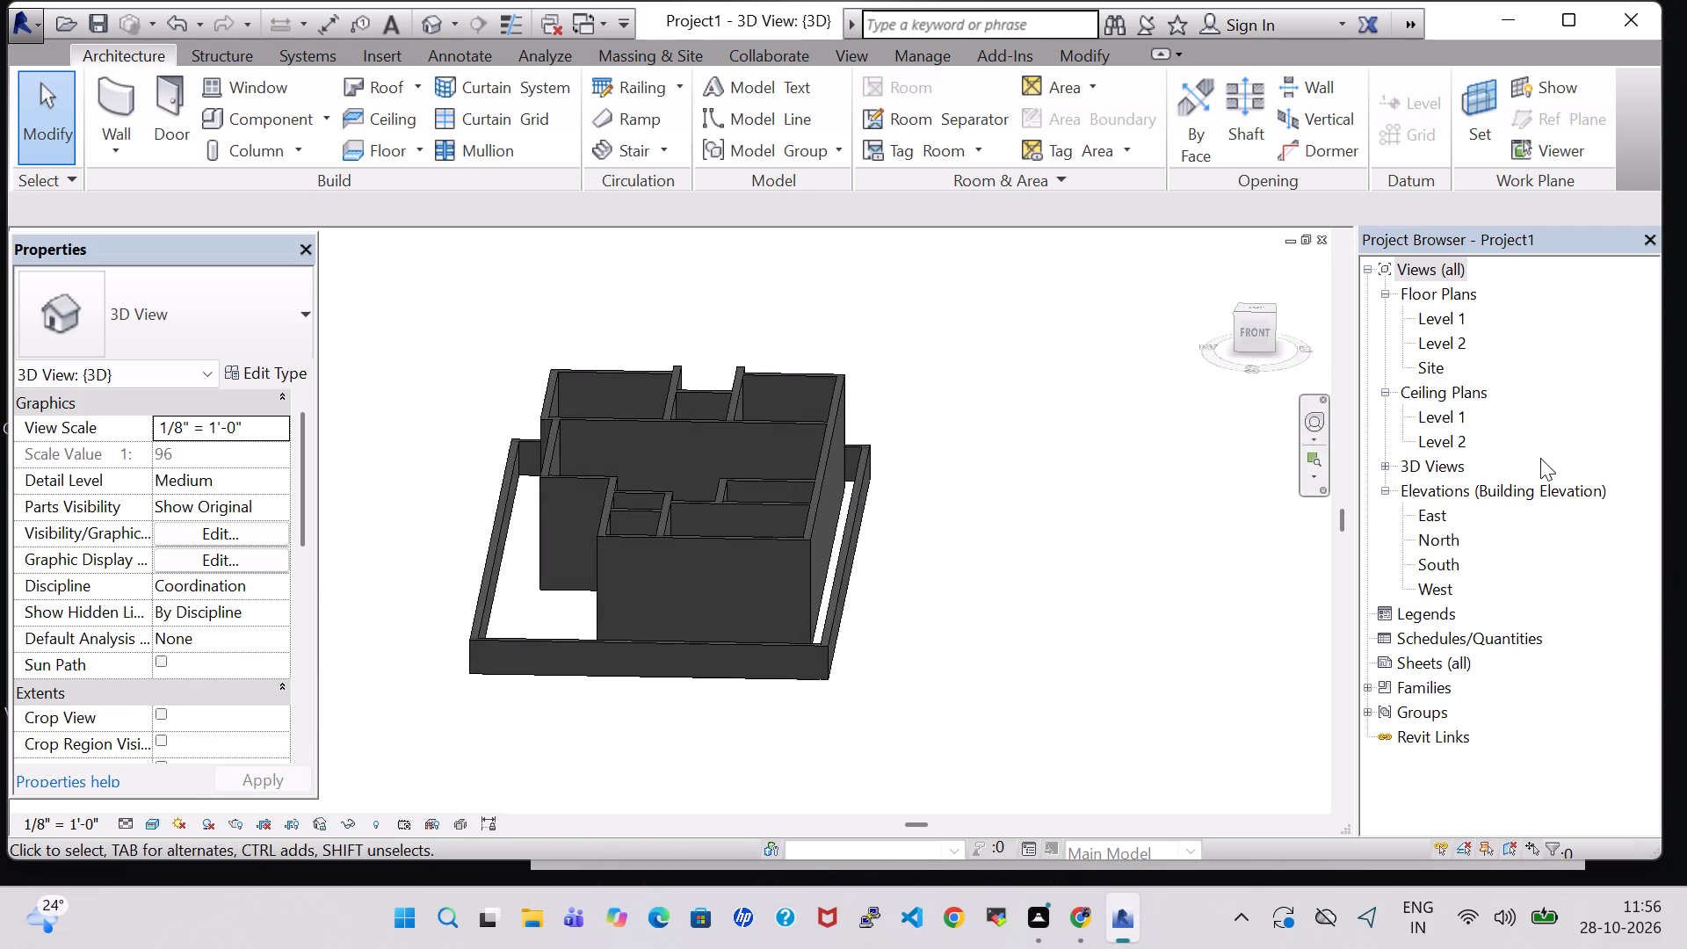
Return to the Level 1 floor plan and examine the overall wall layout.
{"action": "double_click", "coordinate": [1441, 322]}
{"action": "scroll", "coordinate": [852, 464], "scroll_direction": "down", "scroll_amount": 3}
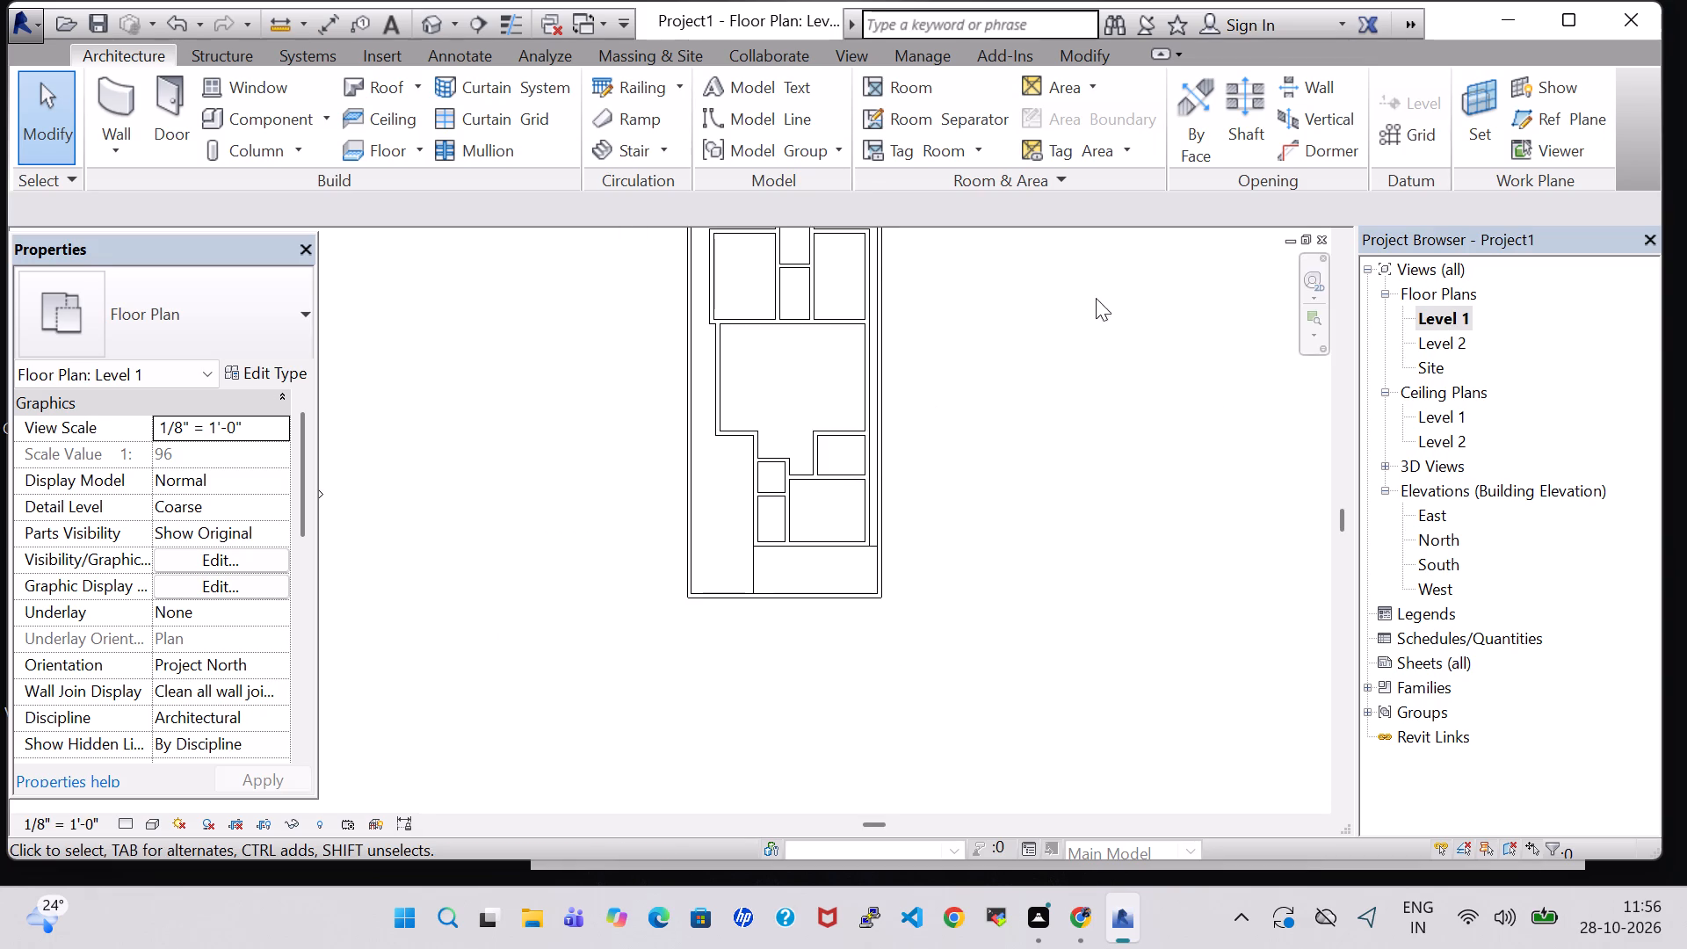
{"action": "middle_click_drag", "start_coordinate": [1096, 298], "coordinate": [1096, 429]}
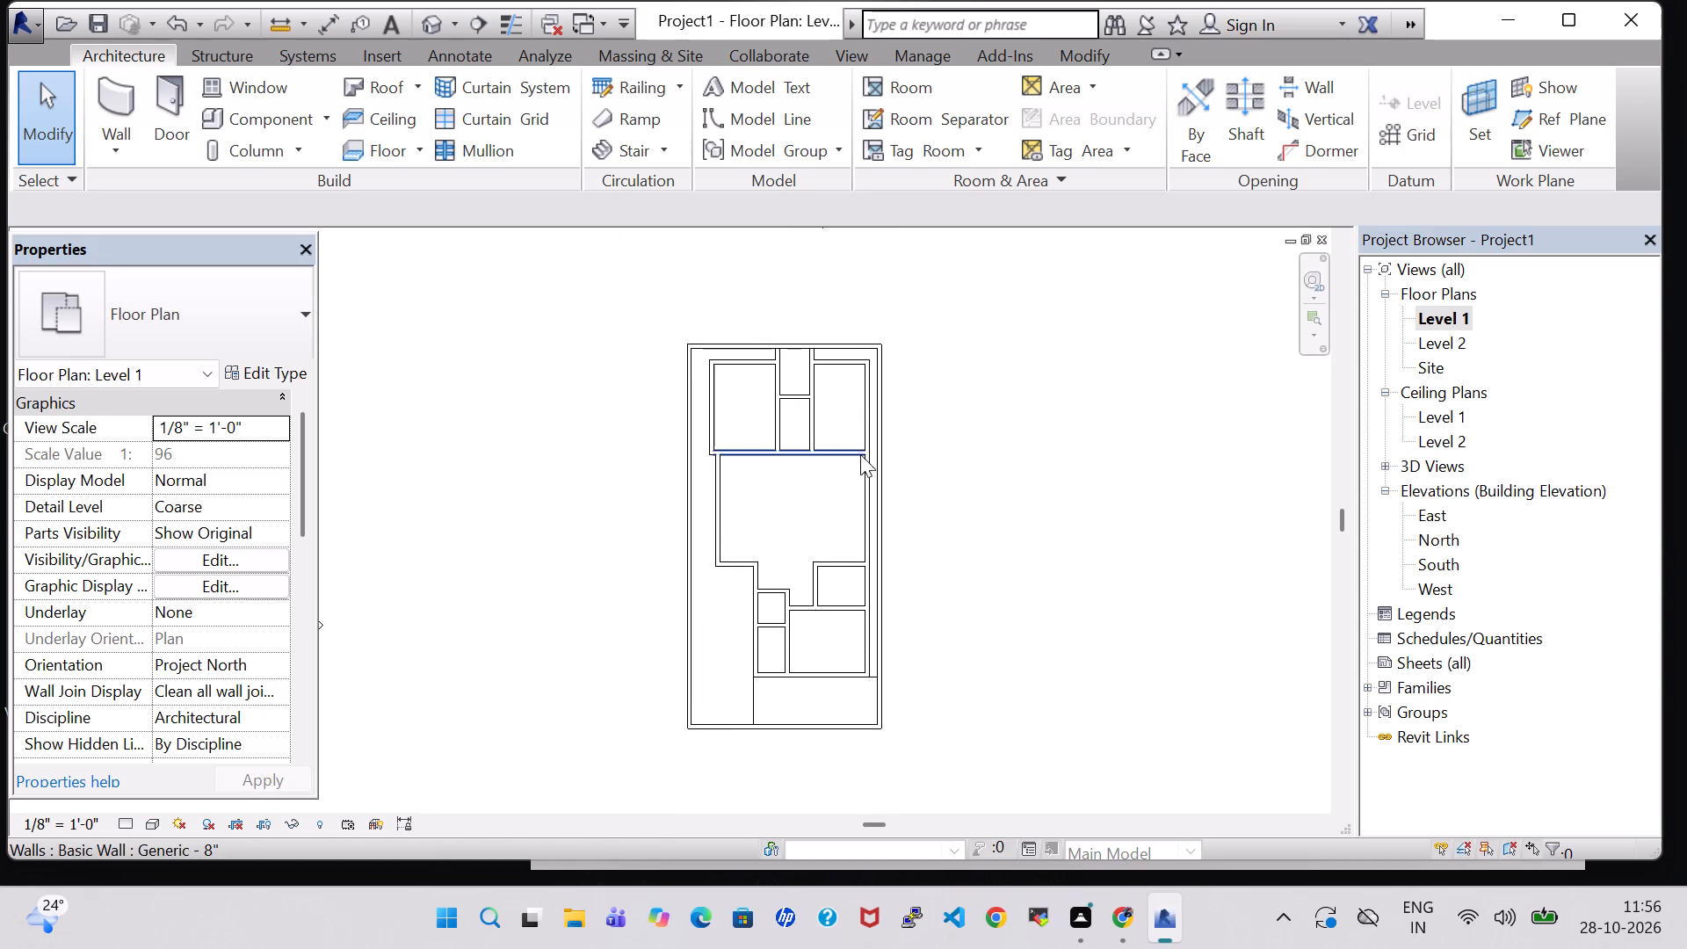
{"action": "scroll", "coordinate": [938, 445], "scroll_direction": "up", "scroll_amount": 3}
{"action": "middle_click_drag", "start_coordinate": [938, 445], "coordinate": [972, 384]}
{"action": "scroll", "coordinate": [972, 384], "scroll_direction": "down", "scroll_amount": 1}
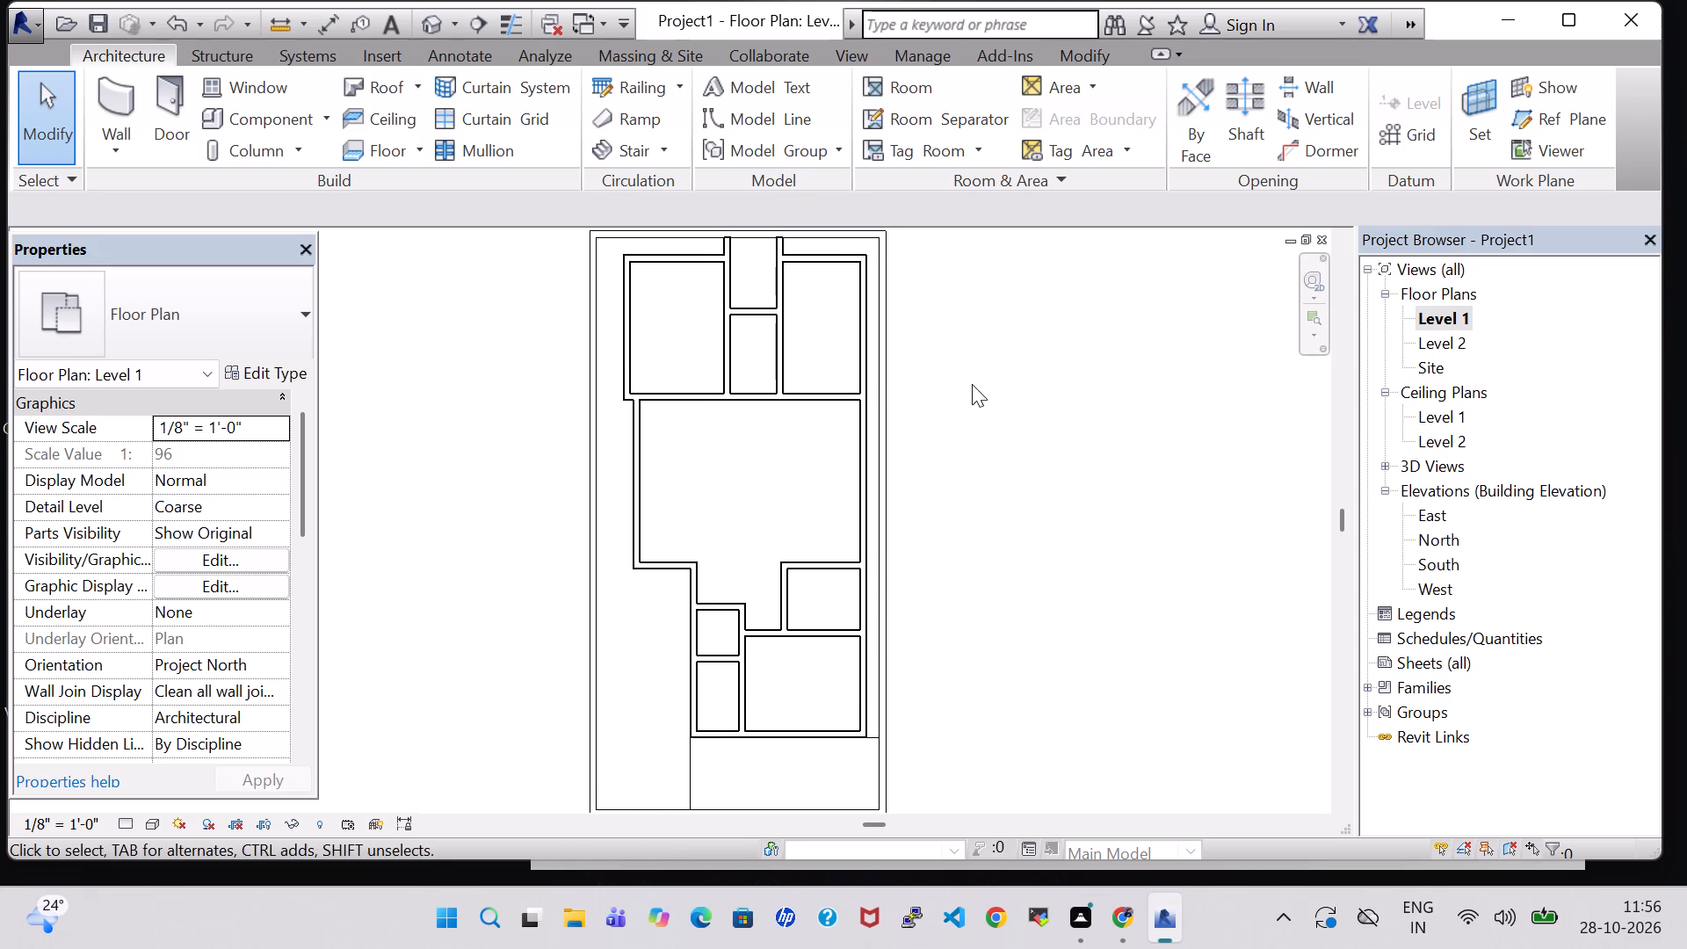
{"action": "middle_click_drag", "start_coordinate": [982, 443], "coordinate": [969, 439]}
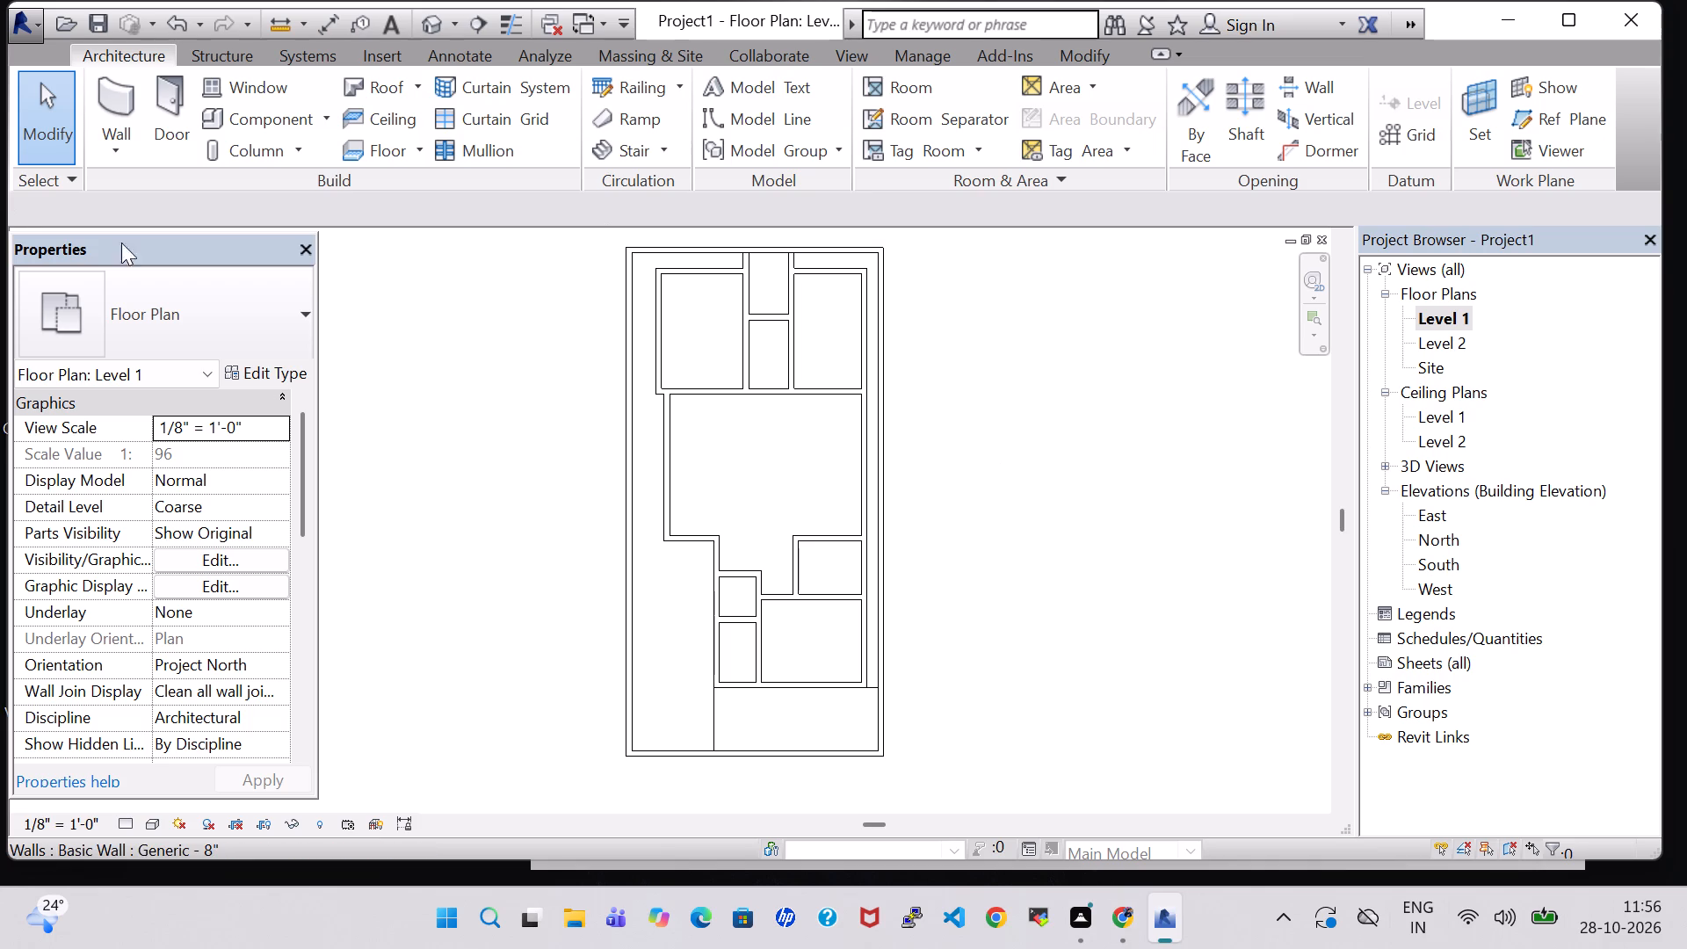
{"action": "left_click", "coordinate": [1069, 372]}
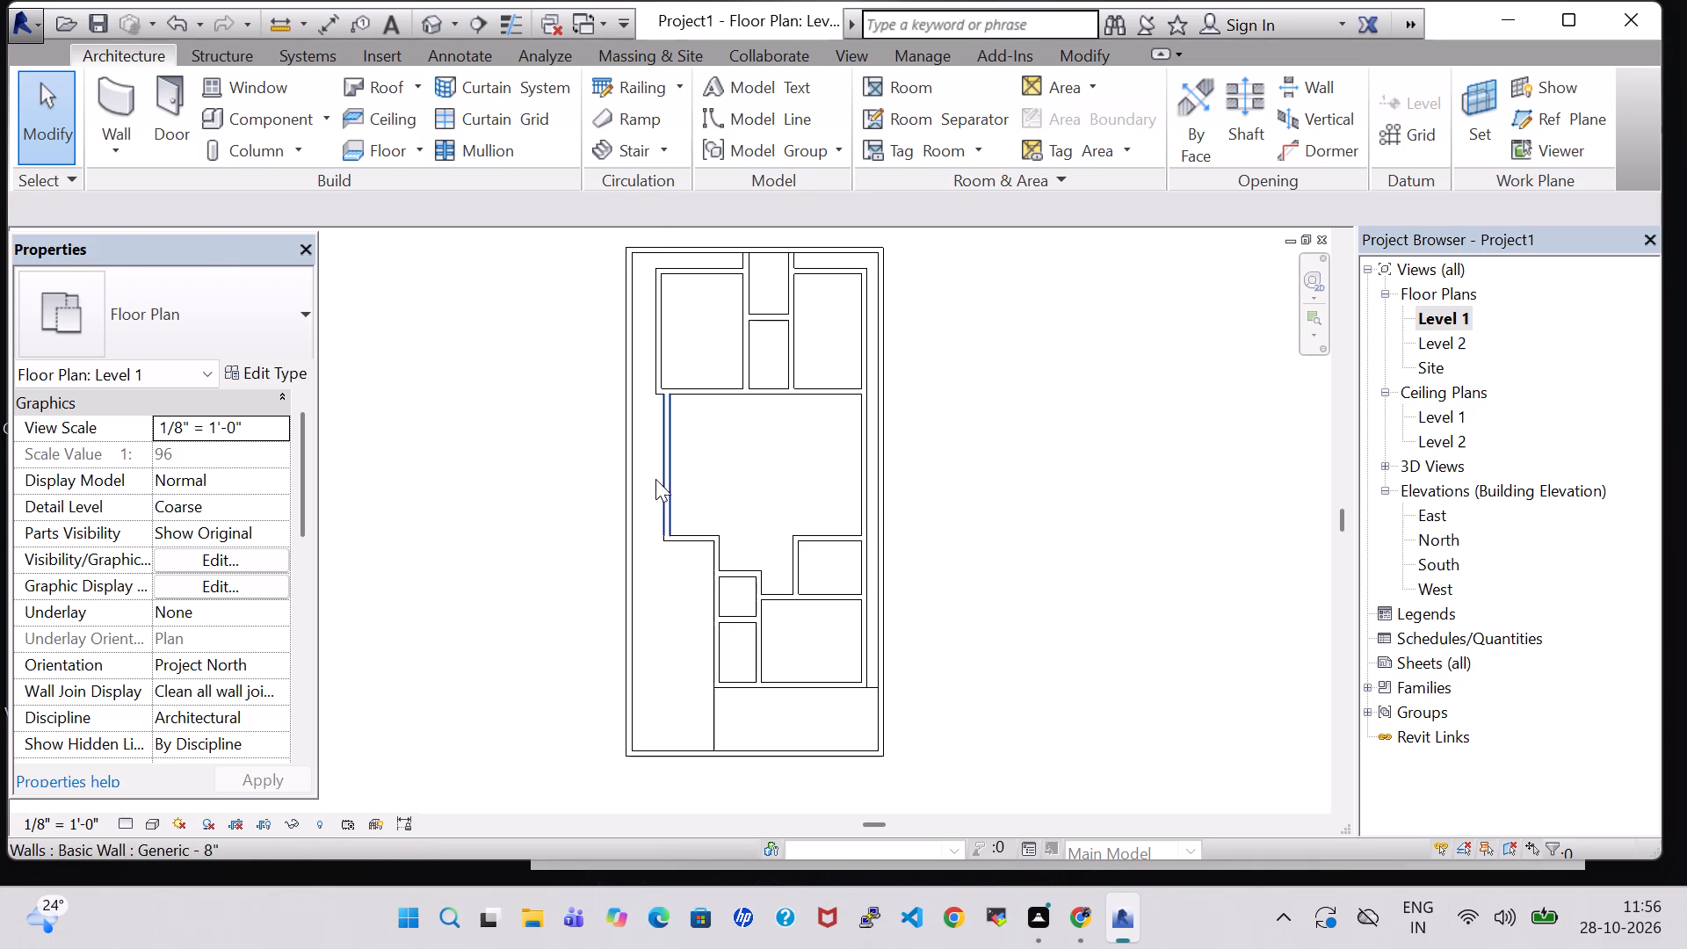
{"action": "scroll", "coordinate": [489, 436], "scroll_direction": "up", "scroll_amount": 2}
{"action": "scroll", "coordinate": [1021, 458], "scroll_direction": "down", "scroll_amount": 1}
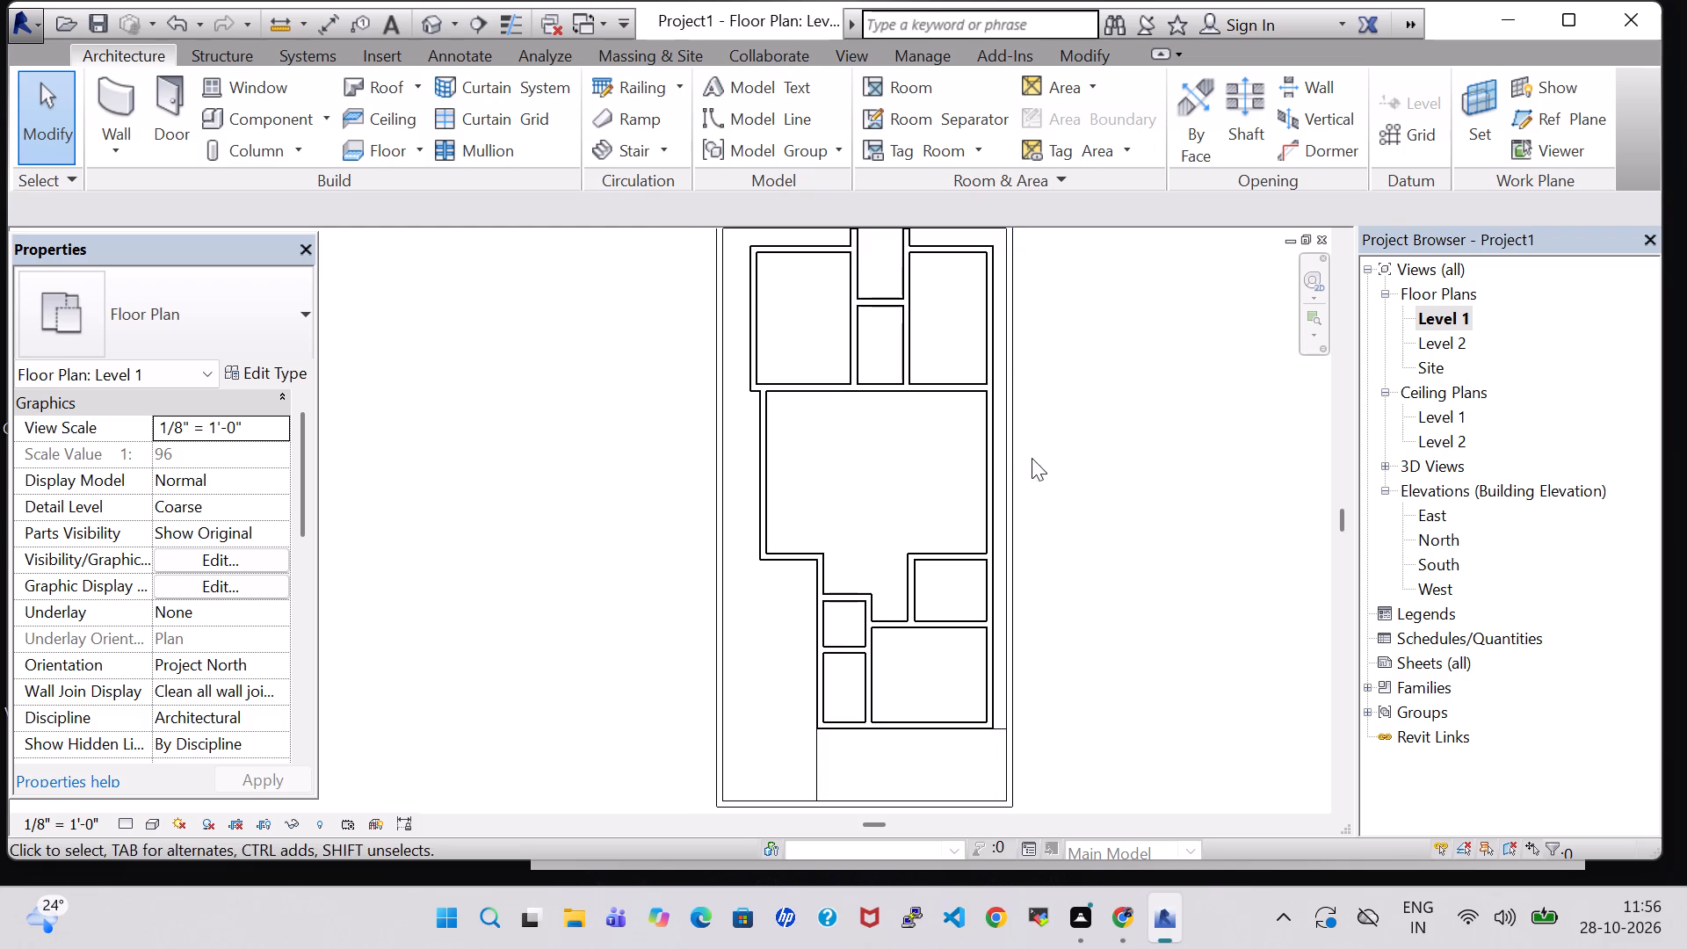
{"action": "middle_click_drag", "start_coordinate": [1118, 446], "coordinate": [1034, 438]}
{"action": "scroll", "coordinate": [1034, 438], "scroll_direction": "down", "scroll_amount": 1}
{"action": "middle_click_drag", "start_coordinate": [1034, 438], "coordinate": [994, 445]}
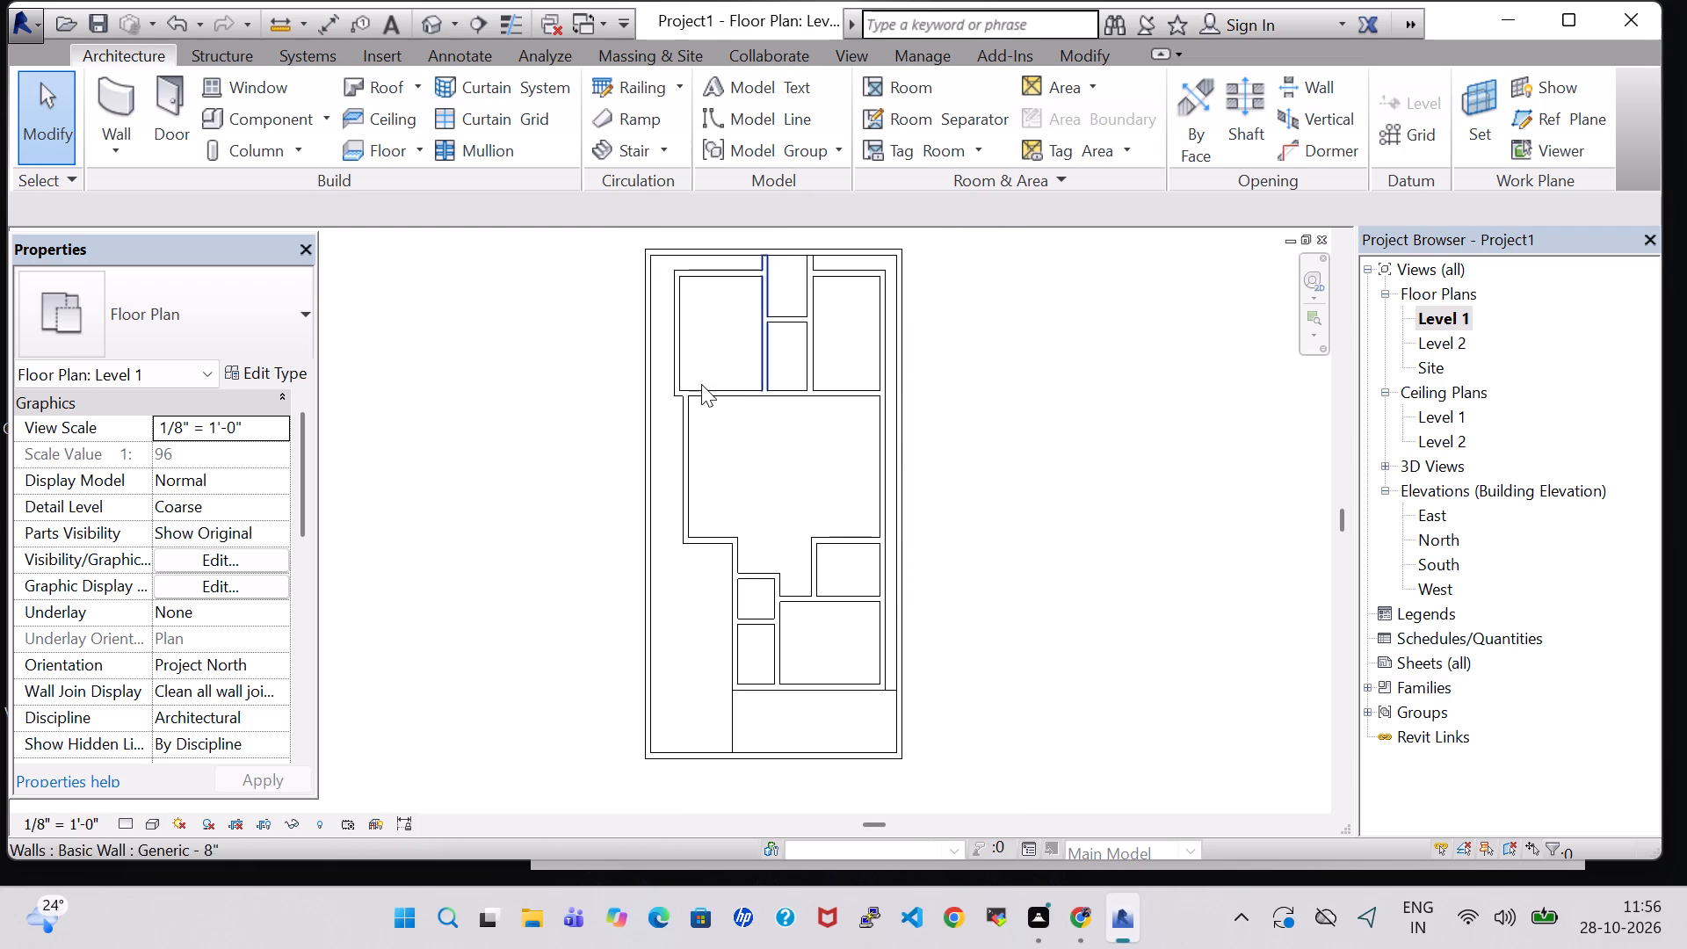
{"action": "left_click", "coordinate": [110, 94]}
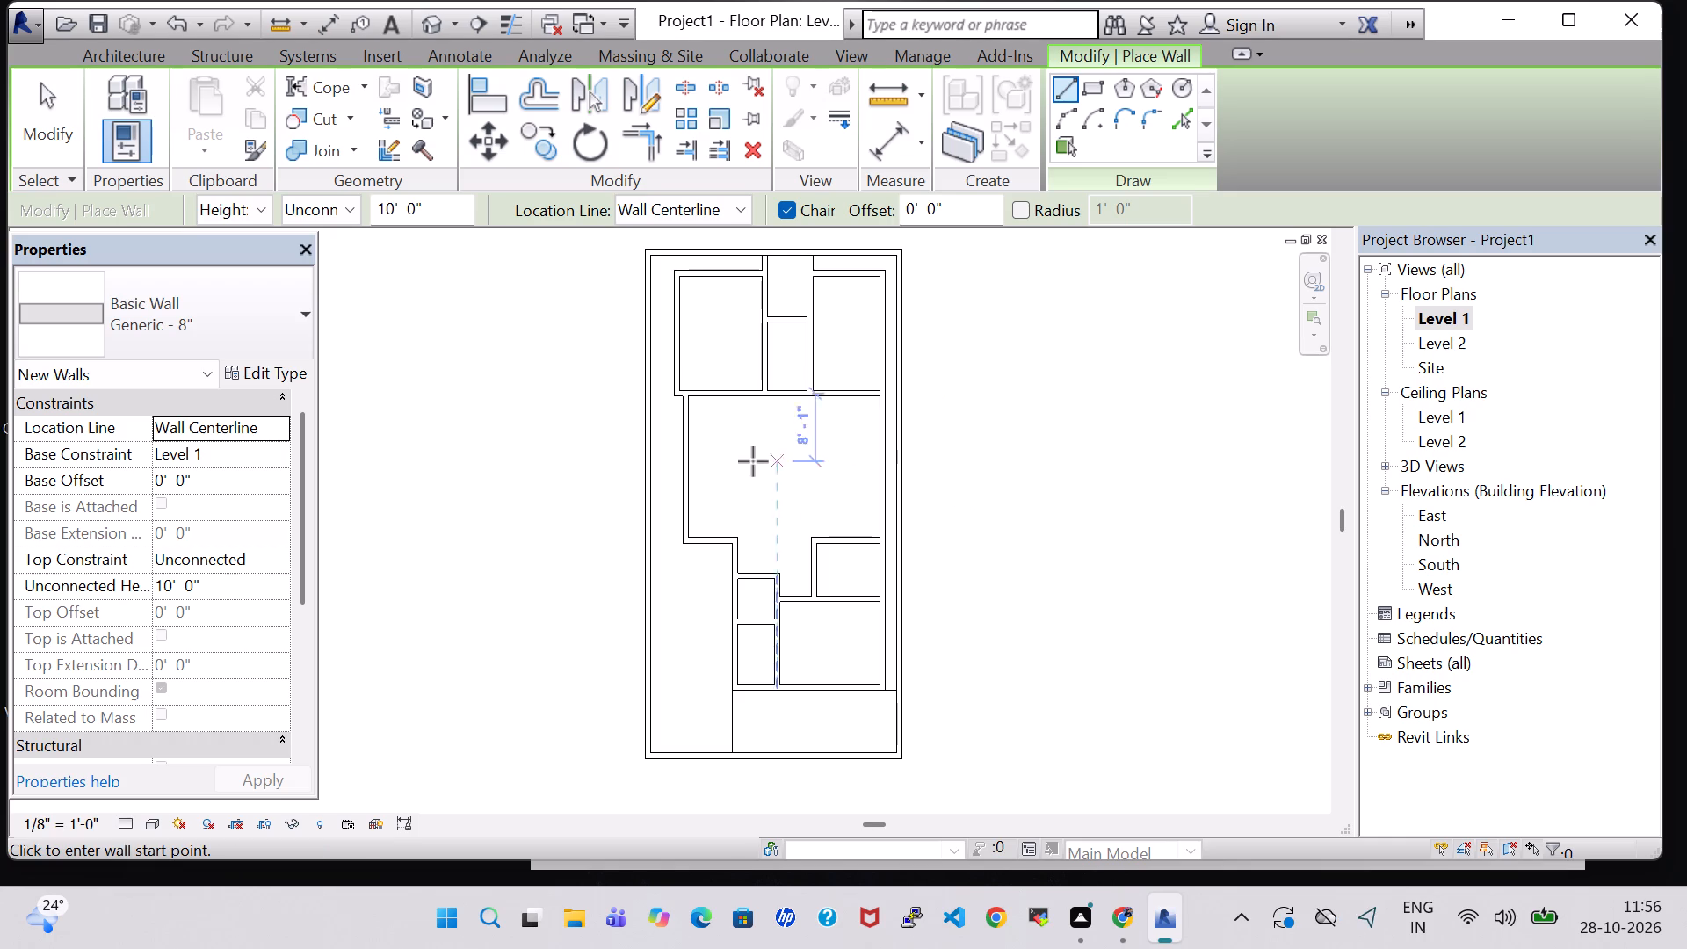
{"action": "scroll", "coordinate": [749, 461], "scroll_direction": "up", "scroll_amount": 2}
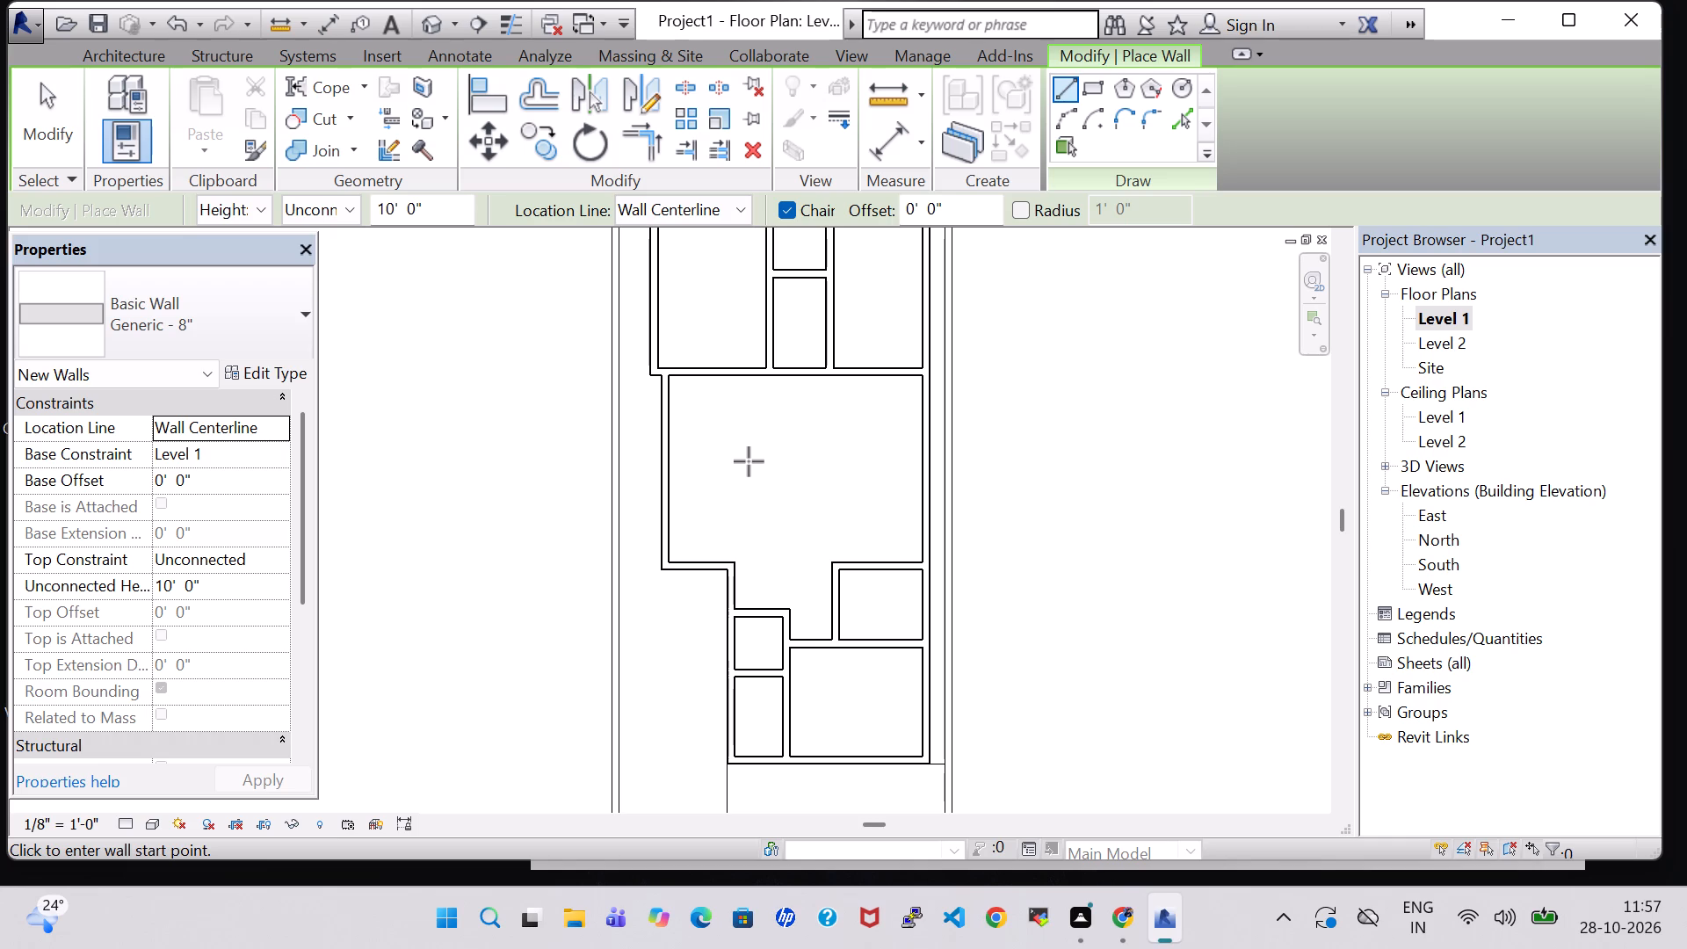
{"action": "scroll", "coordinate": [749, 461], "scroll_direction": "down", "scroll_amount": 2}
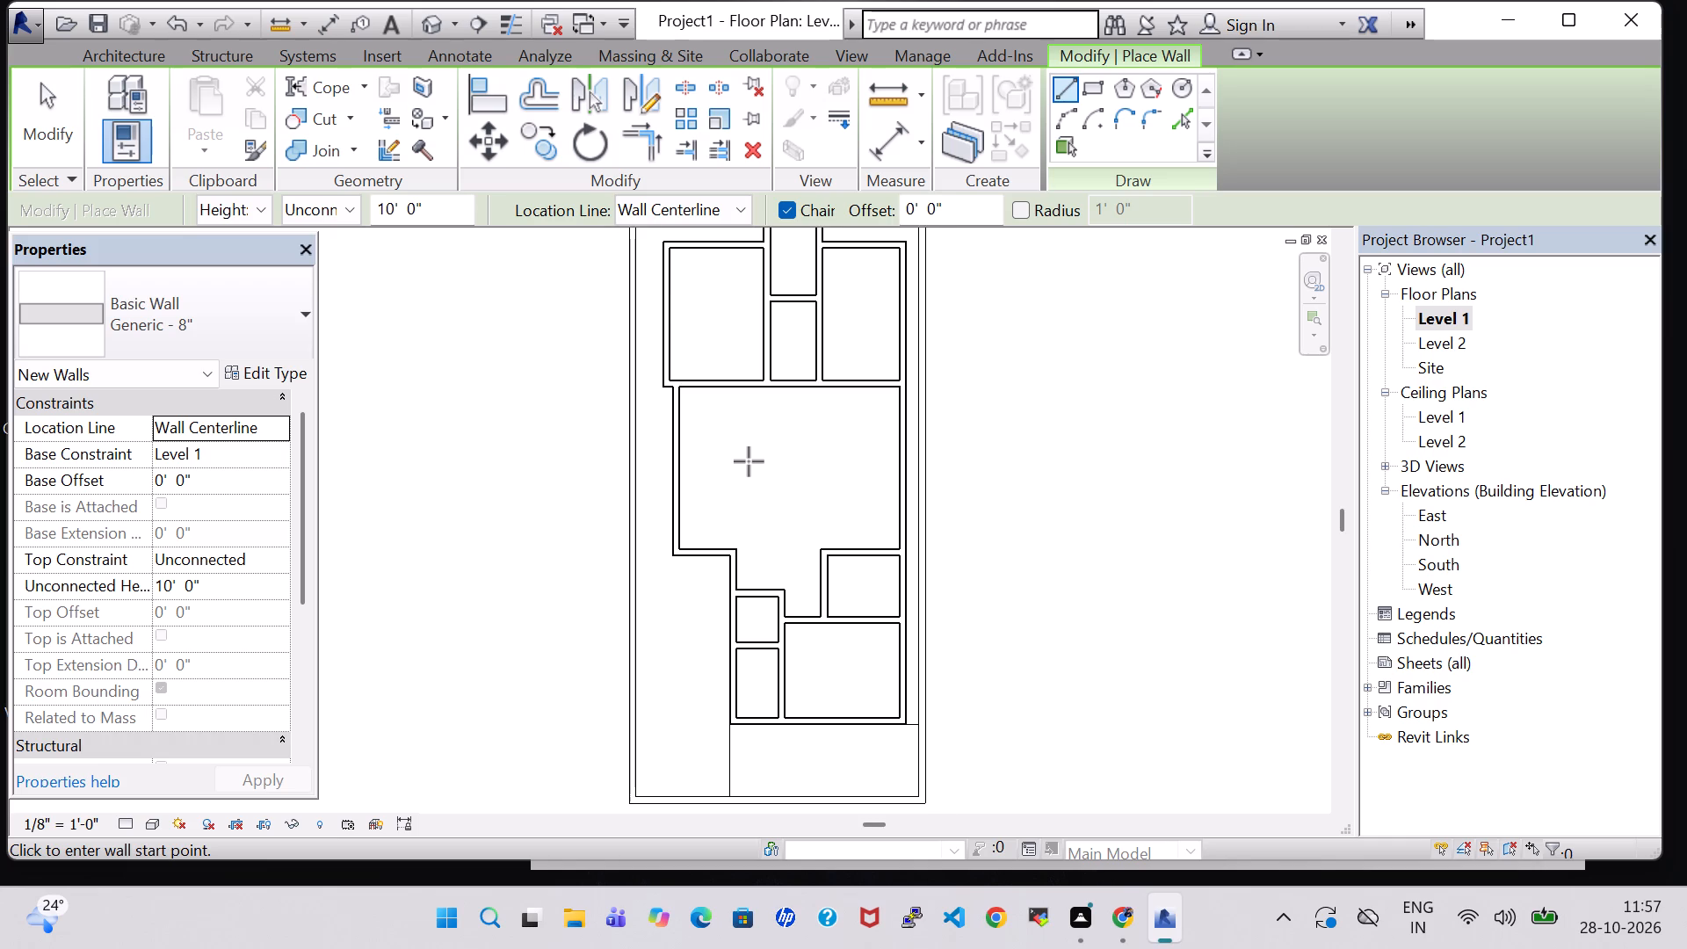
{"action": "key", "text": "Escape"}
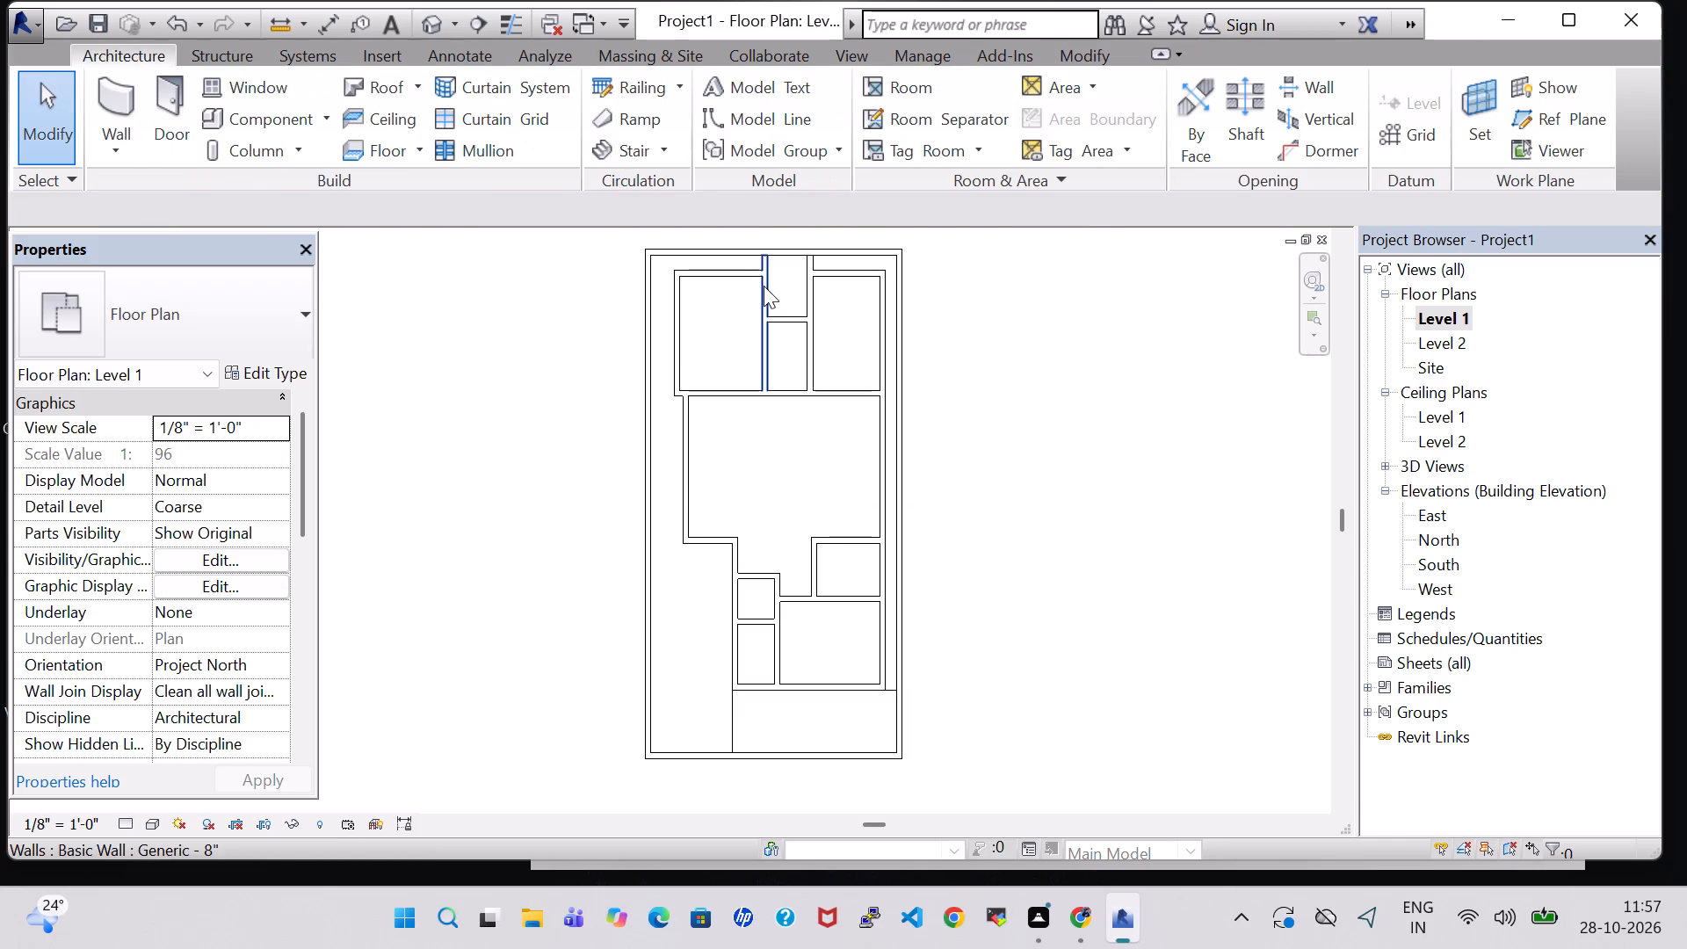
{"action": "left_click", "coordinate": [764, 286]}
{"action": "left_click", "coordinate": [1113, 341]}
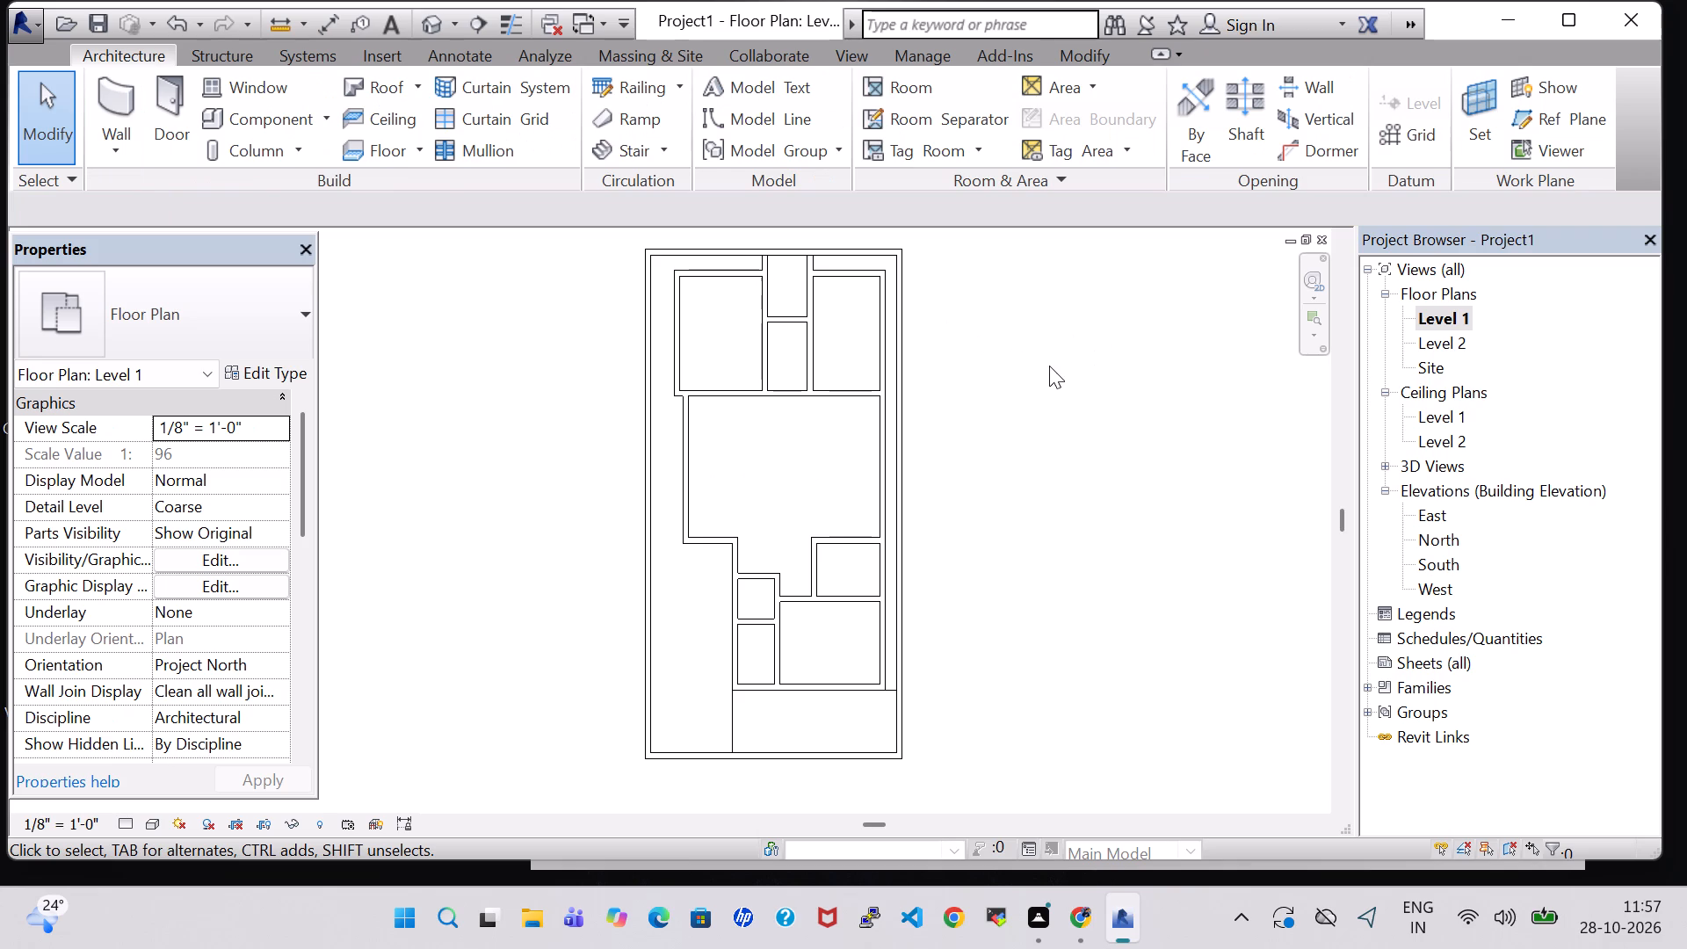
Check the perimeter and interior walls in the 3D view, and return to the Level 1 floor plan.
{"action": "scroll", "coordinate": [945, 675], "scroll_direction": "up", "scroll_amount": 1}
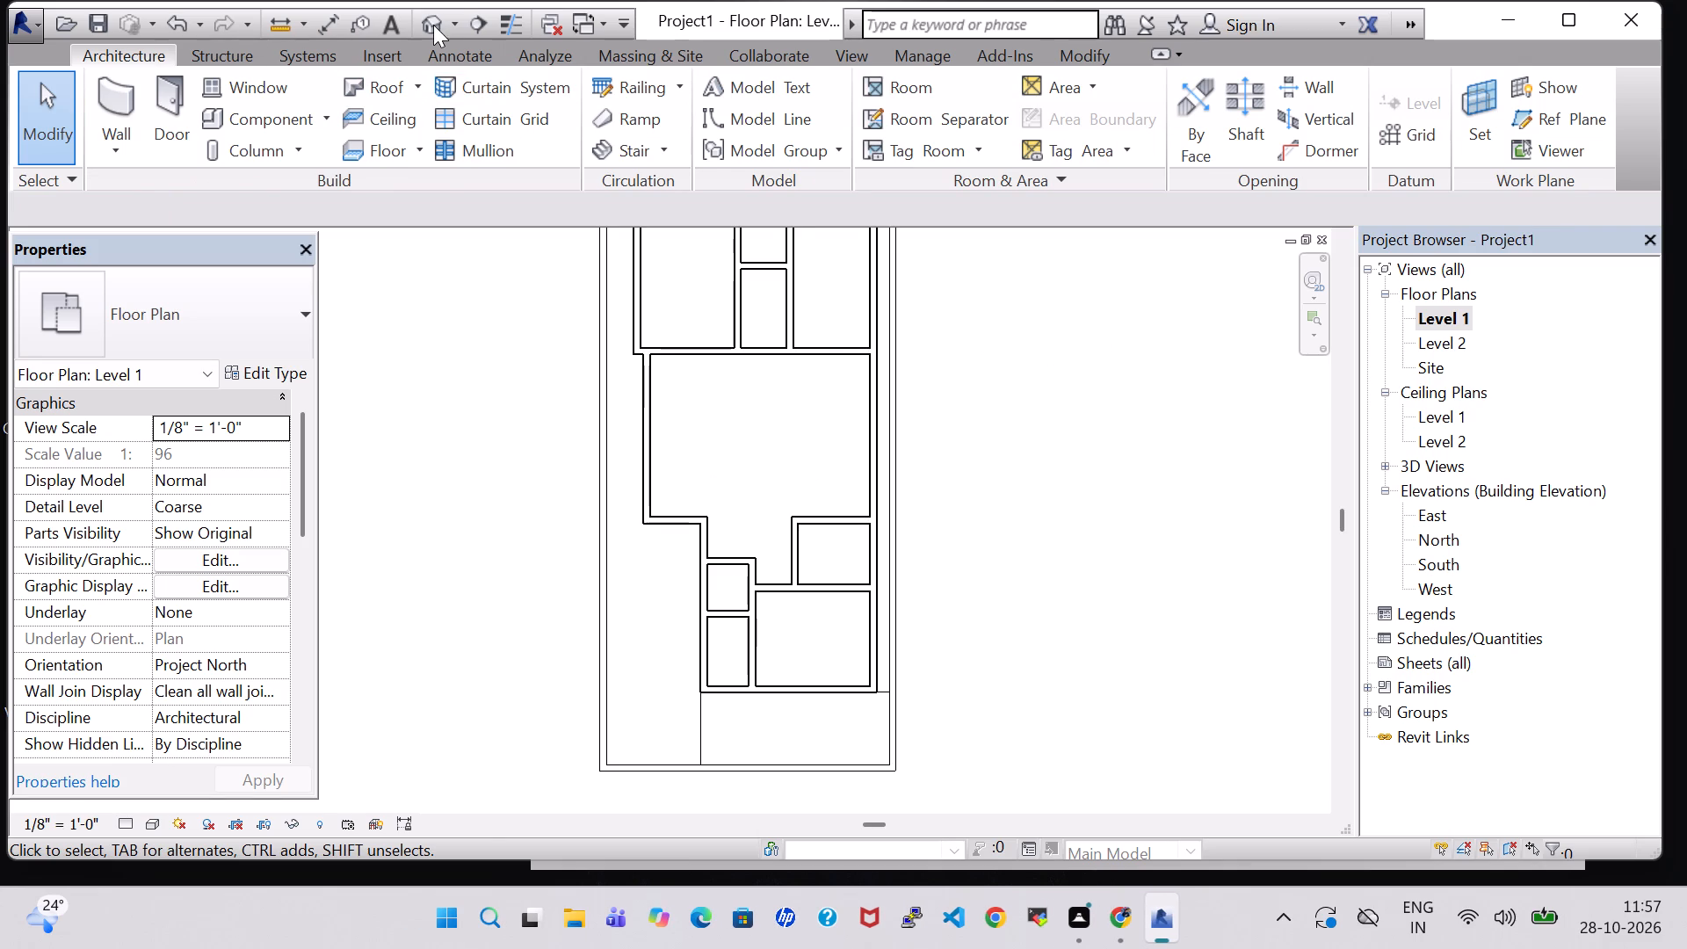
{"action": "left_click", "coordinate": [433, 25]}
{"action": "middle_click_drag", "start_coordinate": [1038, 489], "coordinate": [1032, 448]}
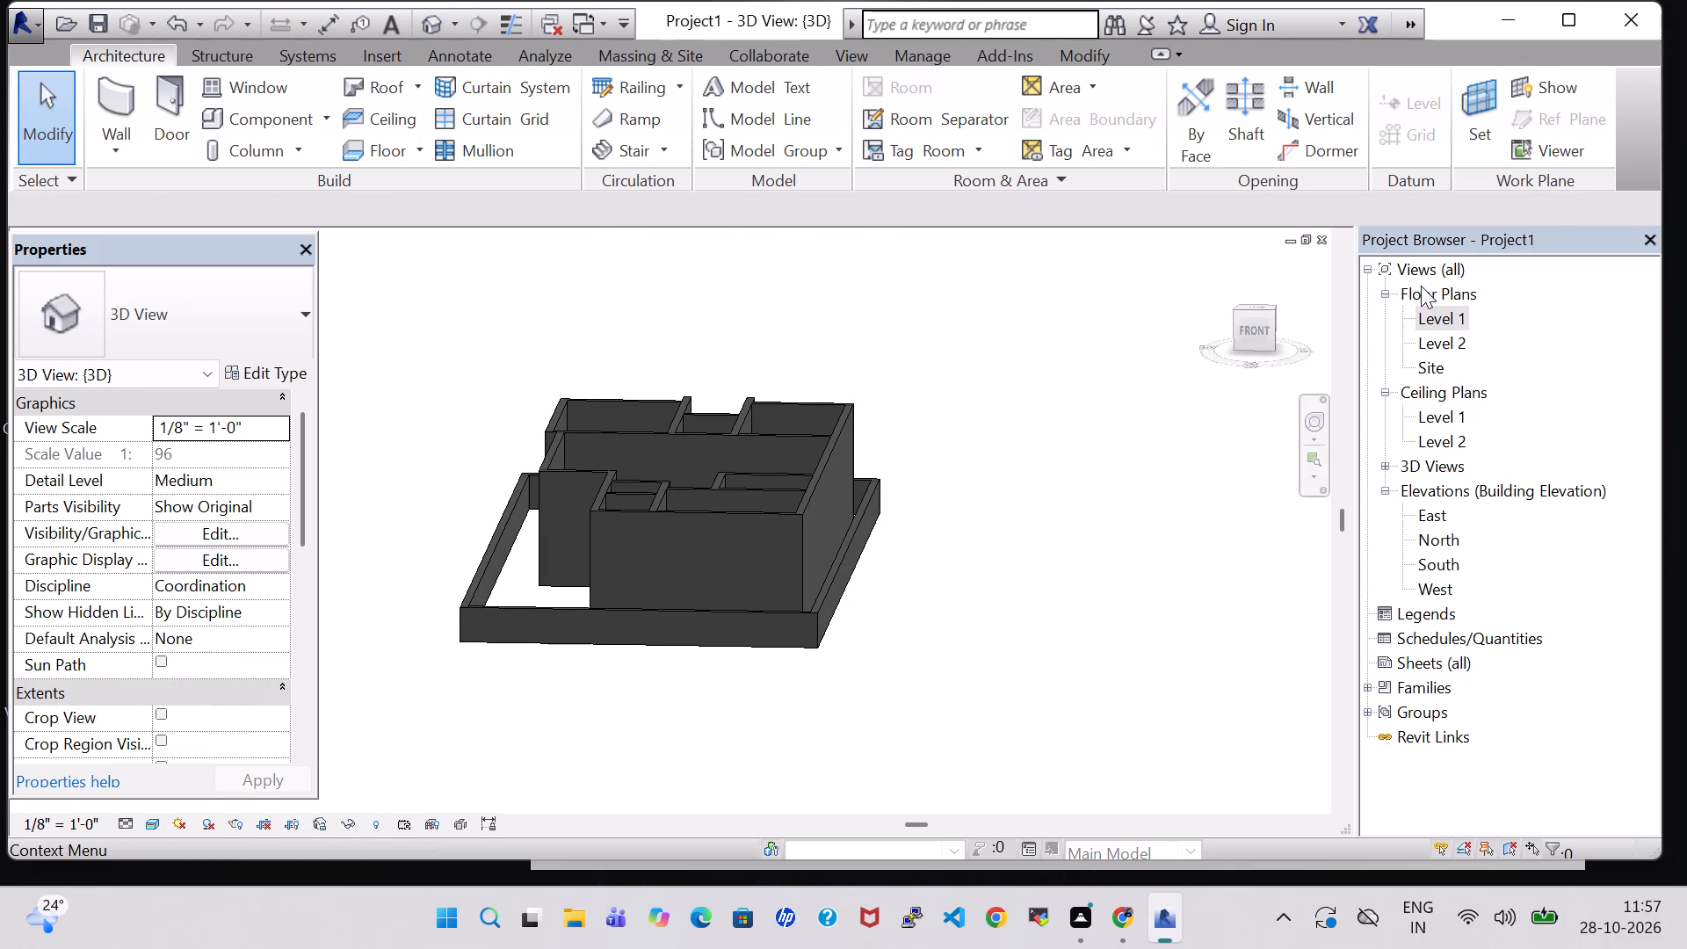
{"action": "double_click", "coordinate": [1426, 325]}
{"action": "scroll", "coordinate": [935, 496], "scroll_direction": "down", "scroll_amount": 1}
{"action": "middle_click_drag", "start_coordinate": [1032, 510], "coordinate": [1003, 416]}
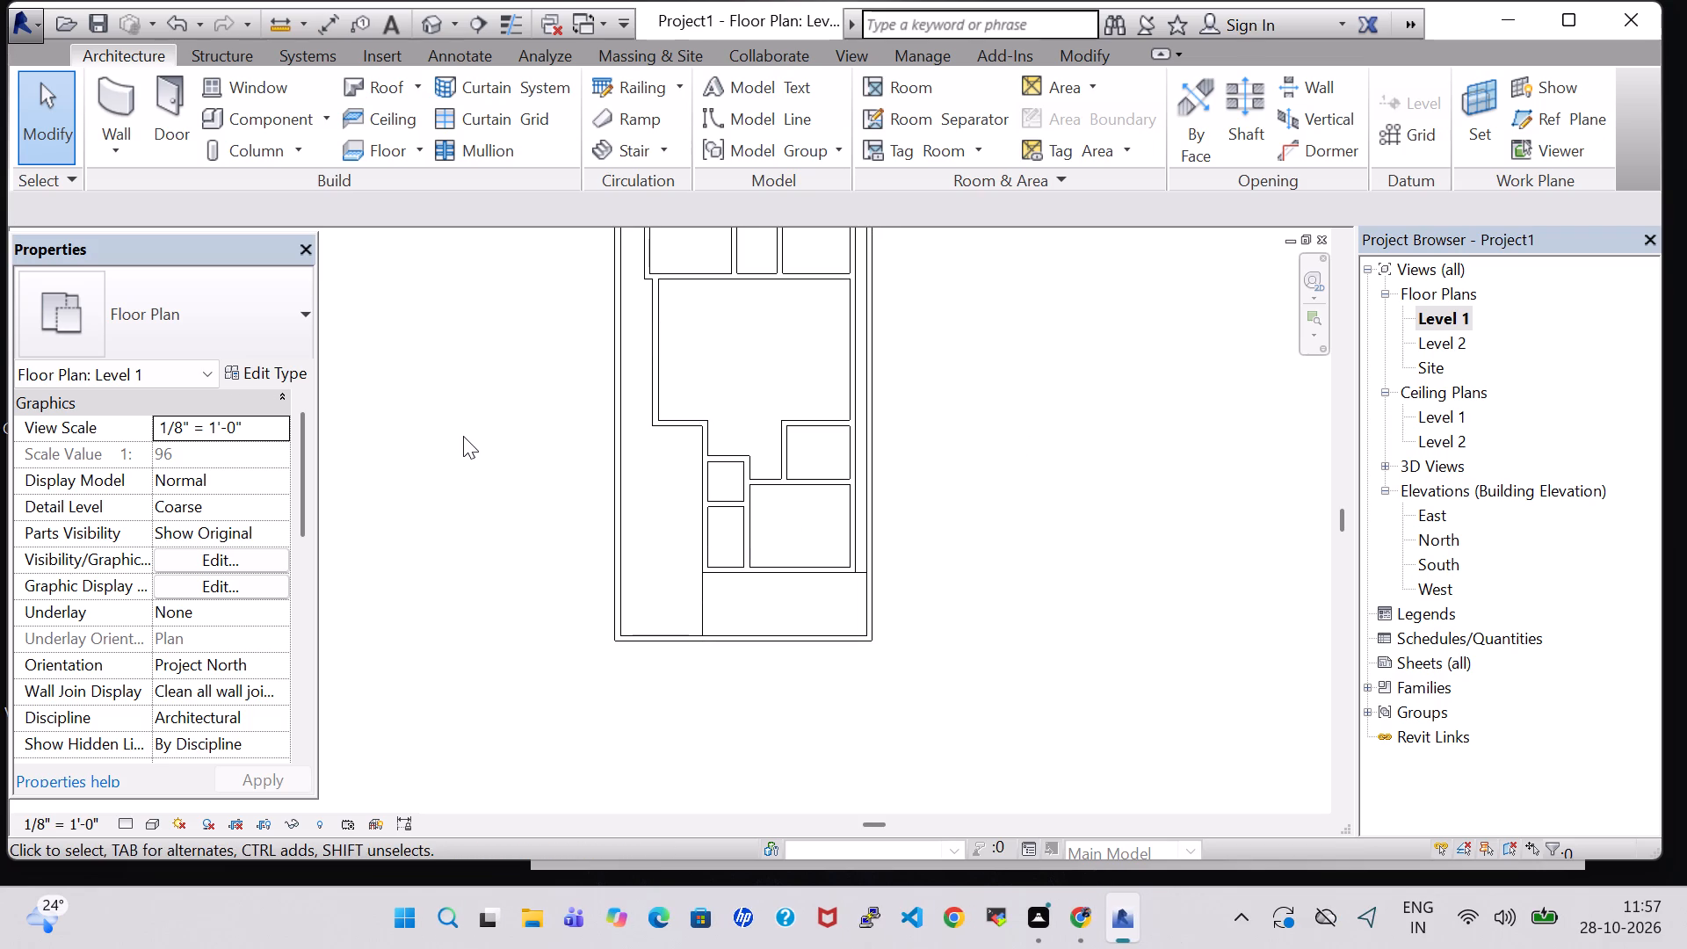
Split the outer perimeter's bottom wall near both corners, about 4" from the left end and about 5" from the right end.
{"action": "left_click", "coordinate": [1076, 59]}
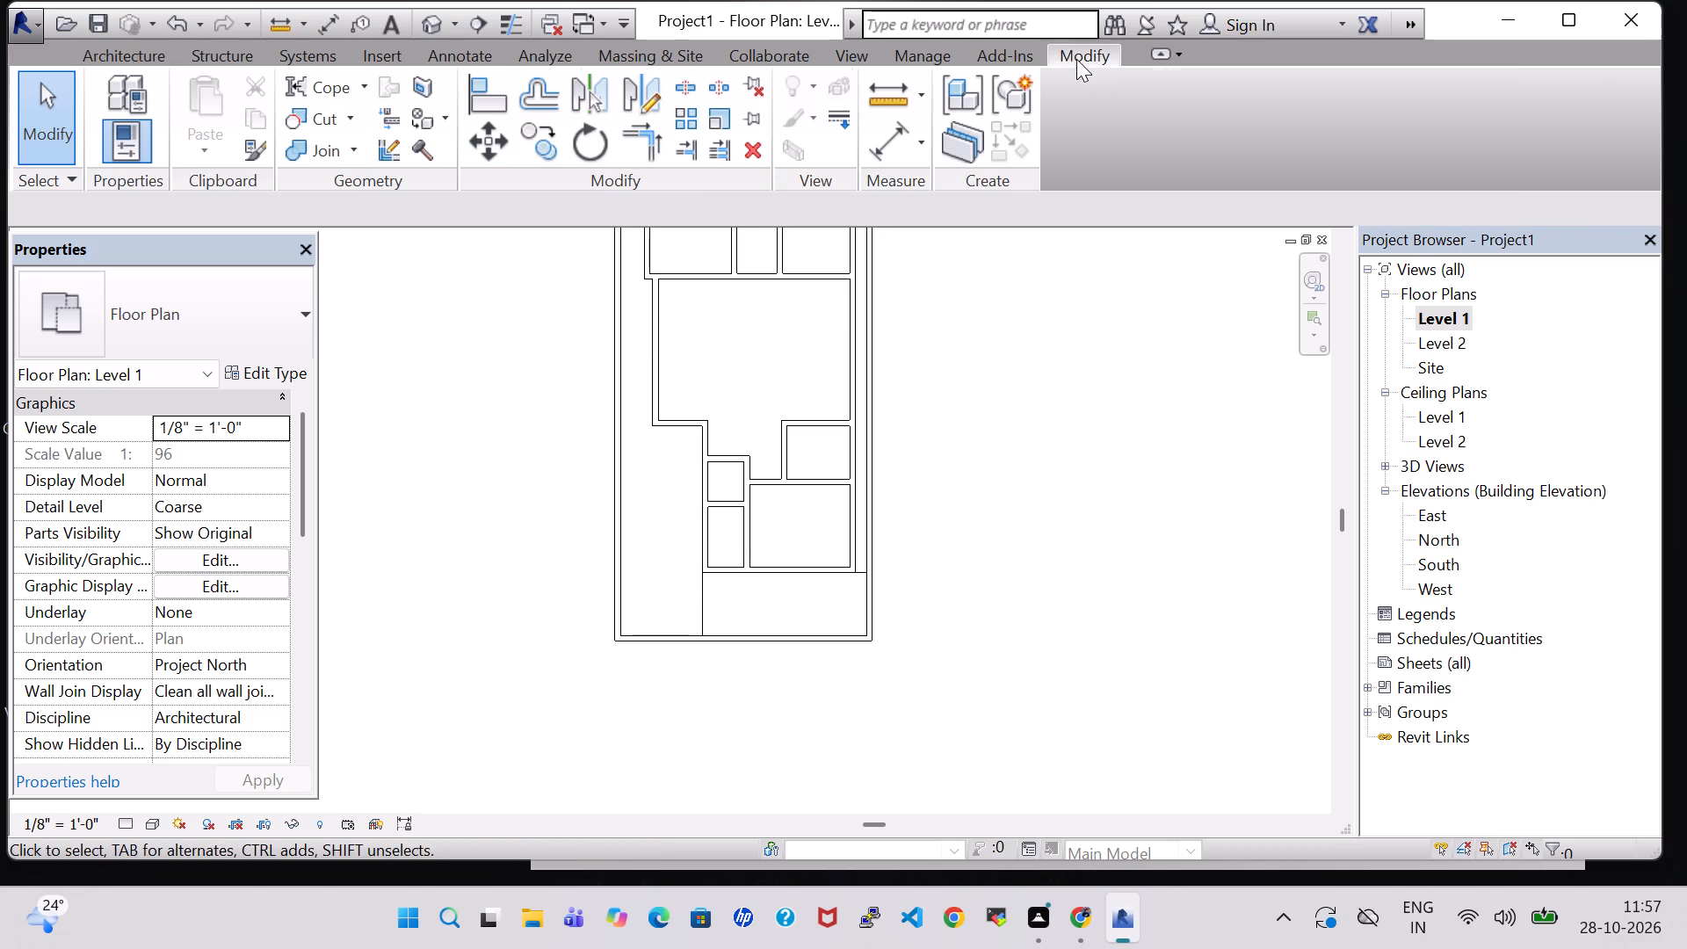
{"action": "left_click", "coordinate": [670, 83]}
{"action": "scroll", "coordinate": [605, 682], "scroll_direction": "up", "scroll_amount": 6}
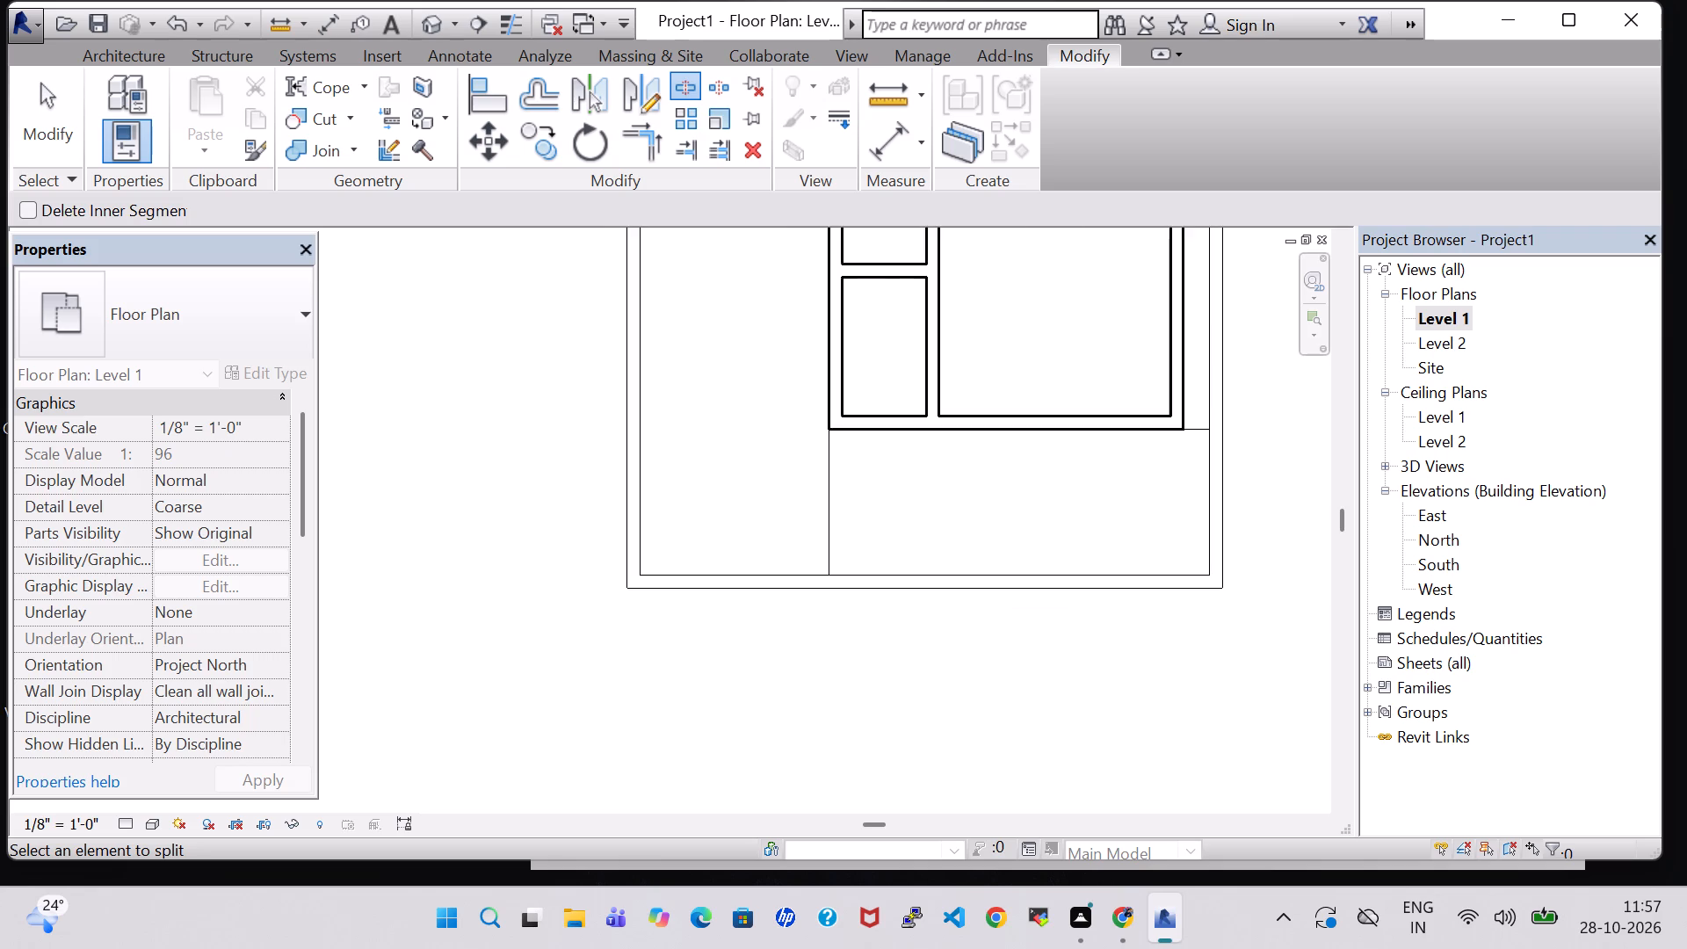
{"action": "scroll", "coordinate": [605, 682], "scroll_direction": "up", "scroll_amount": 5}
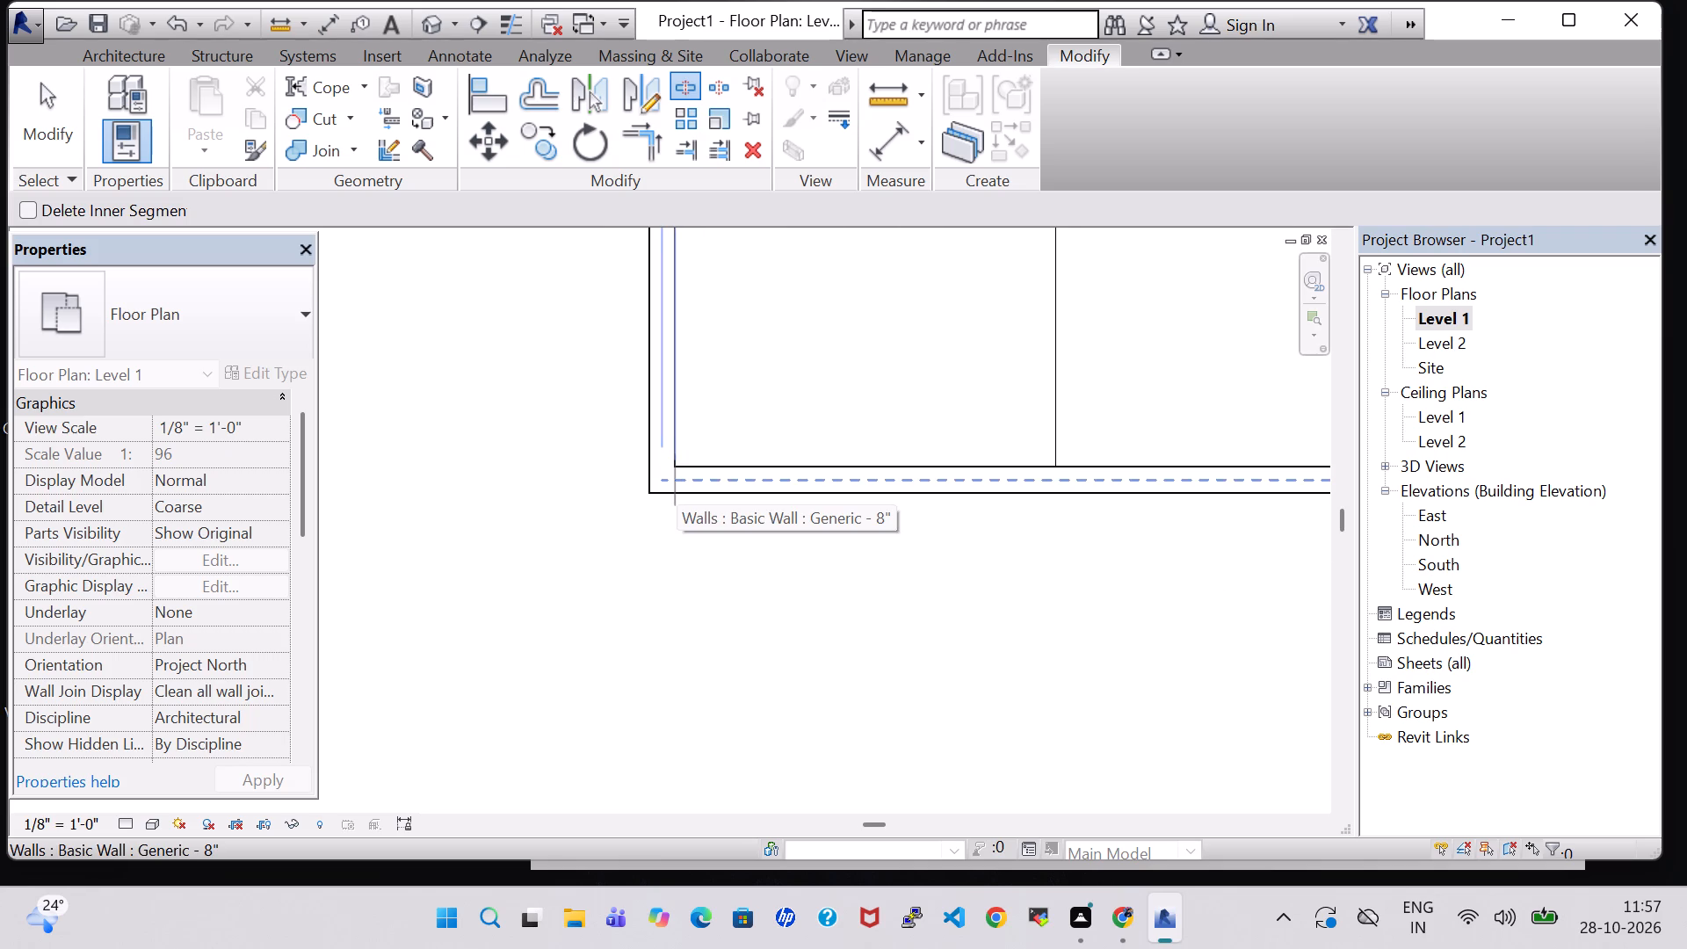
{"action": "left_click", "coordinate": [677, 489]}
{"action": "scroll", "coordinate": [827, 578], "scroll_direction": "down", "scroll_amount": 4}
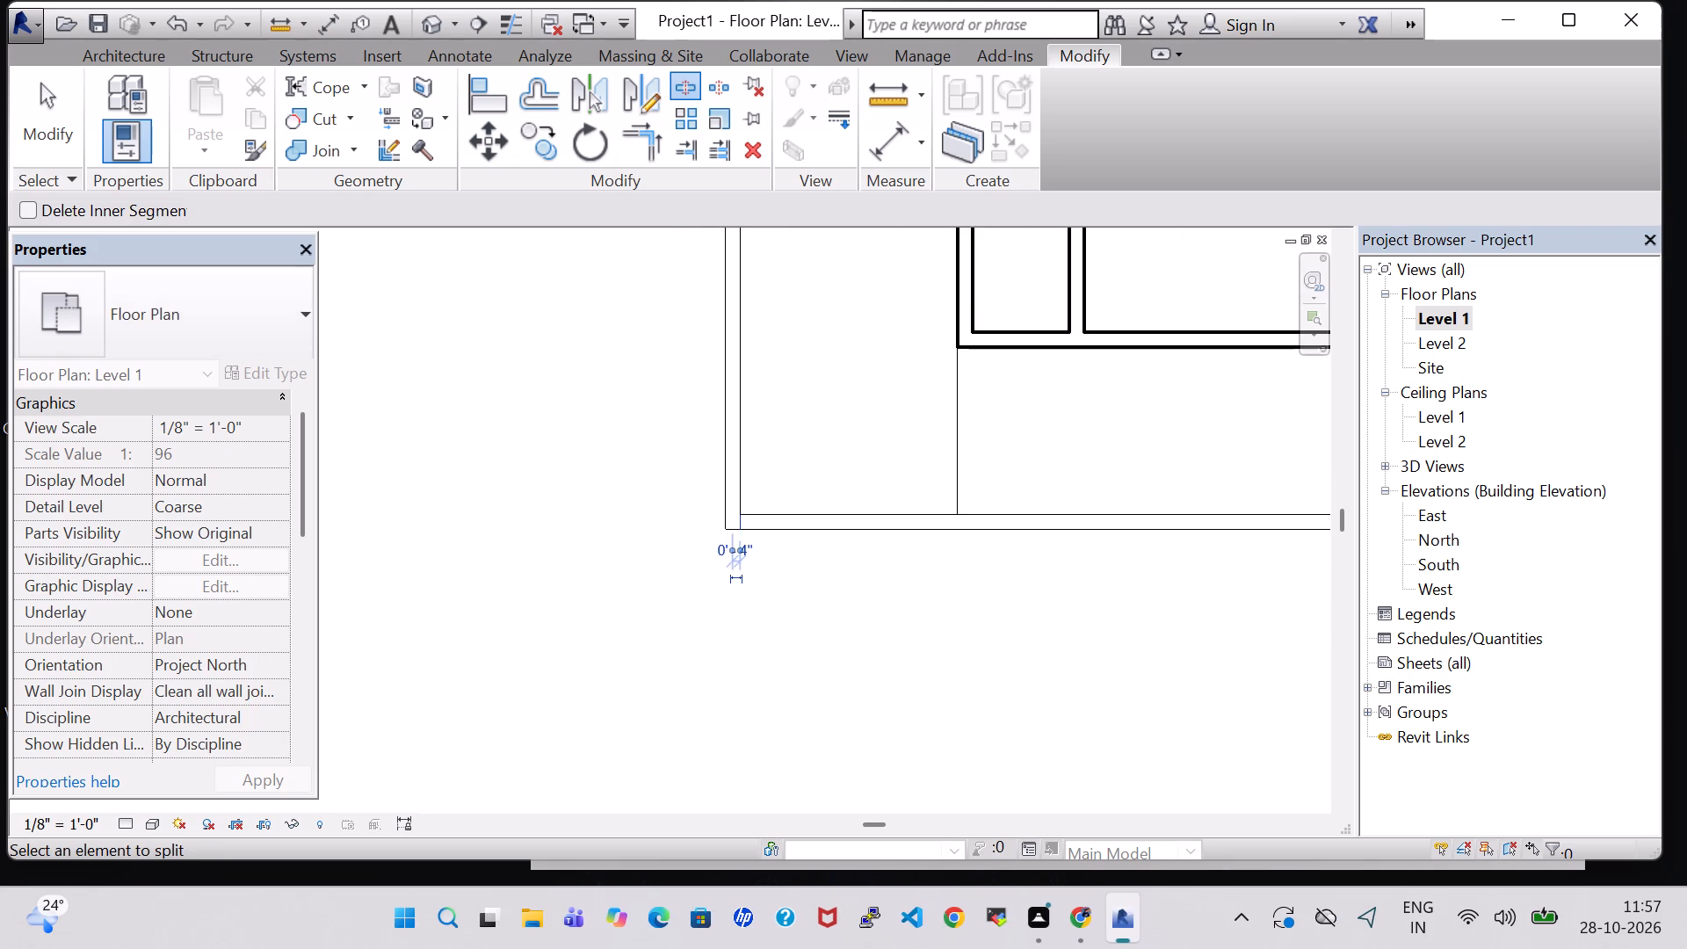
{"action": "middle_click_drag", "start_coordinate": [827, 578], "coordinate": [610, 588]}
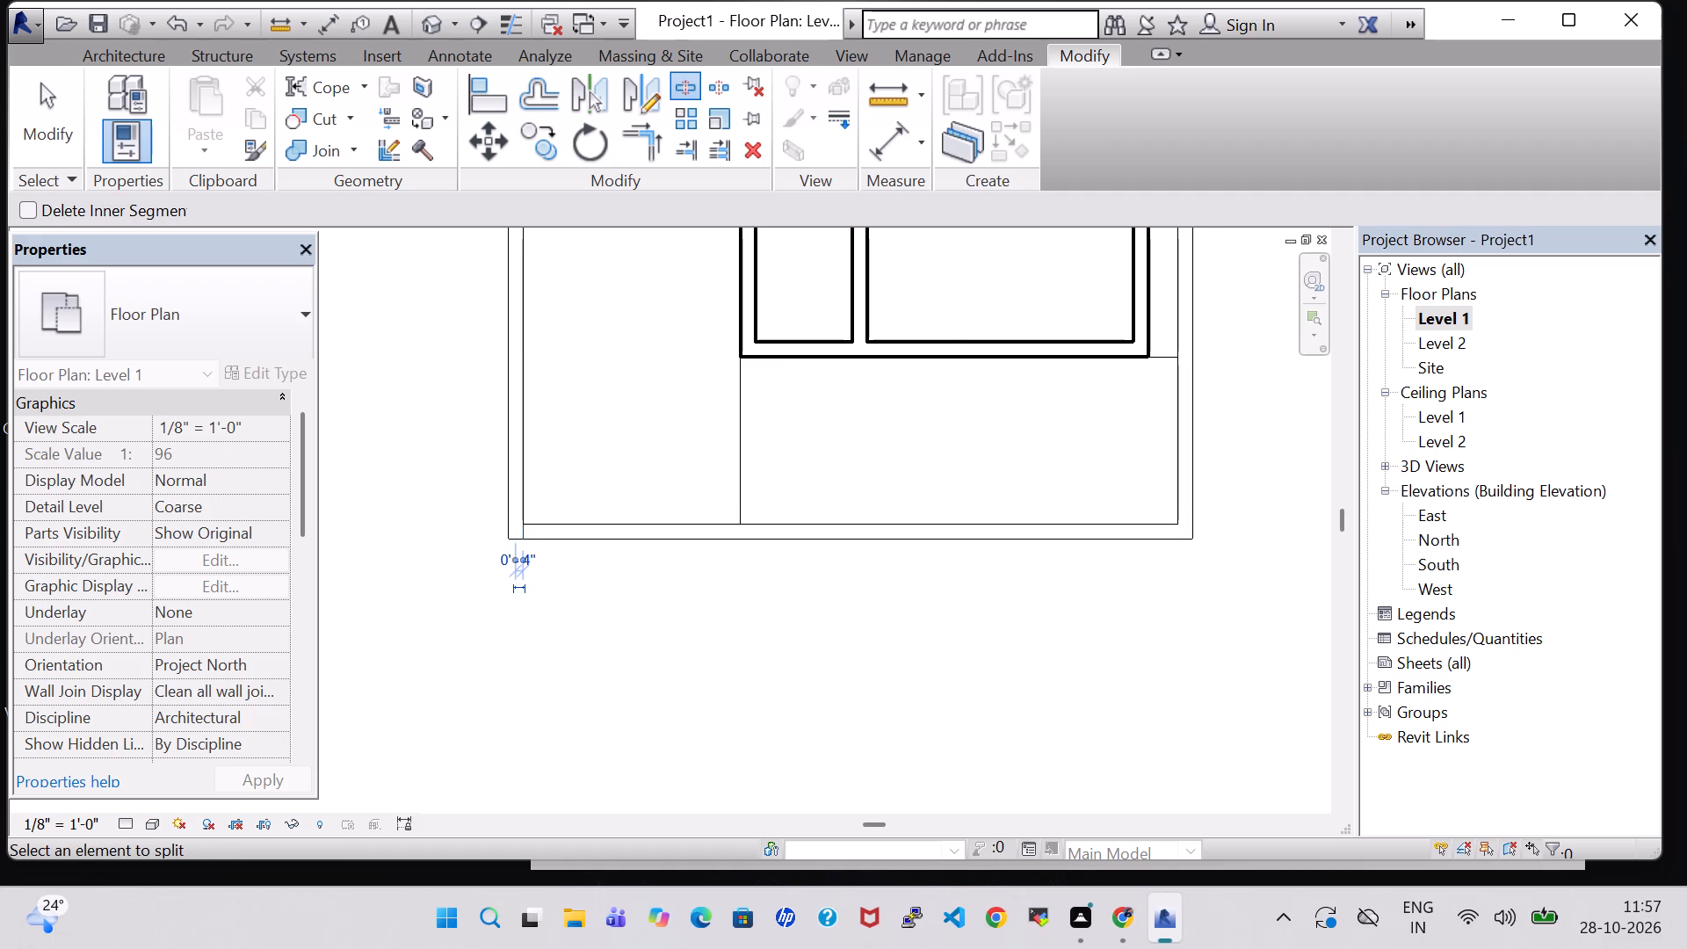
{"action": "scroll", "coordinate": [1175, 523], "scroll_direction": "up", "scroll_amount": 5}
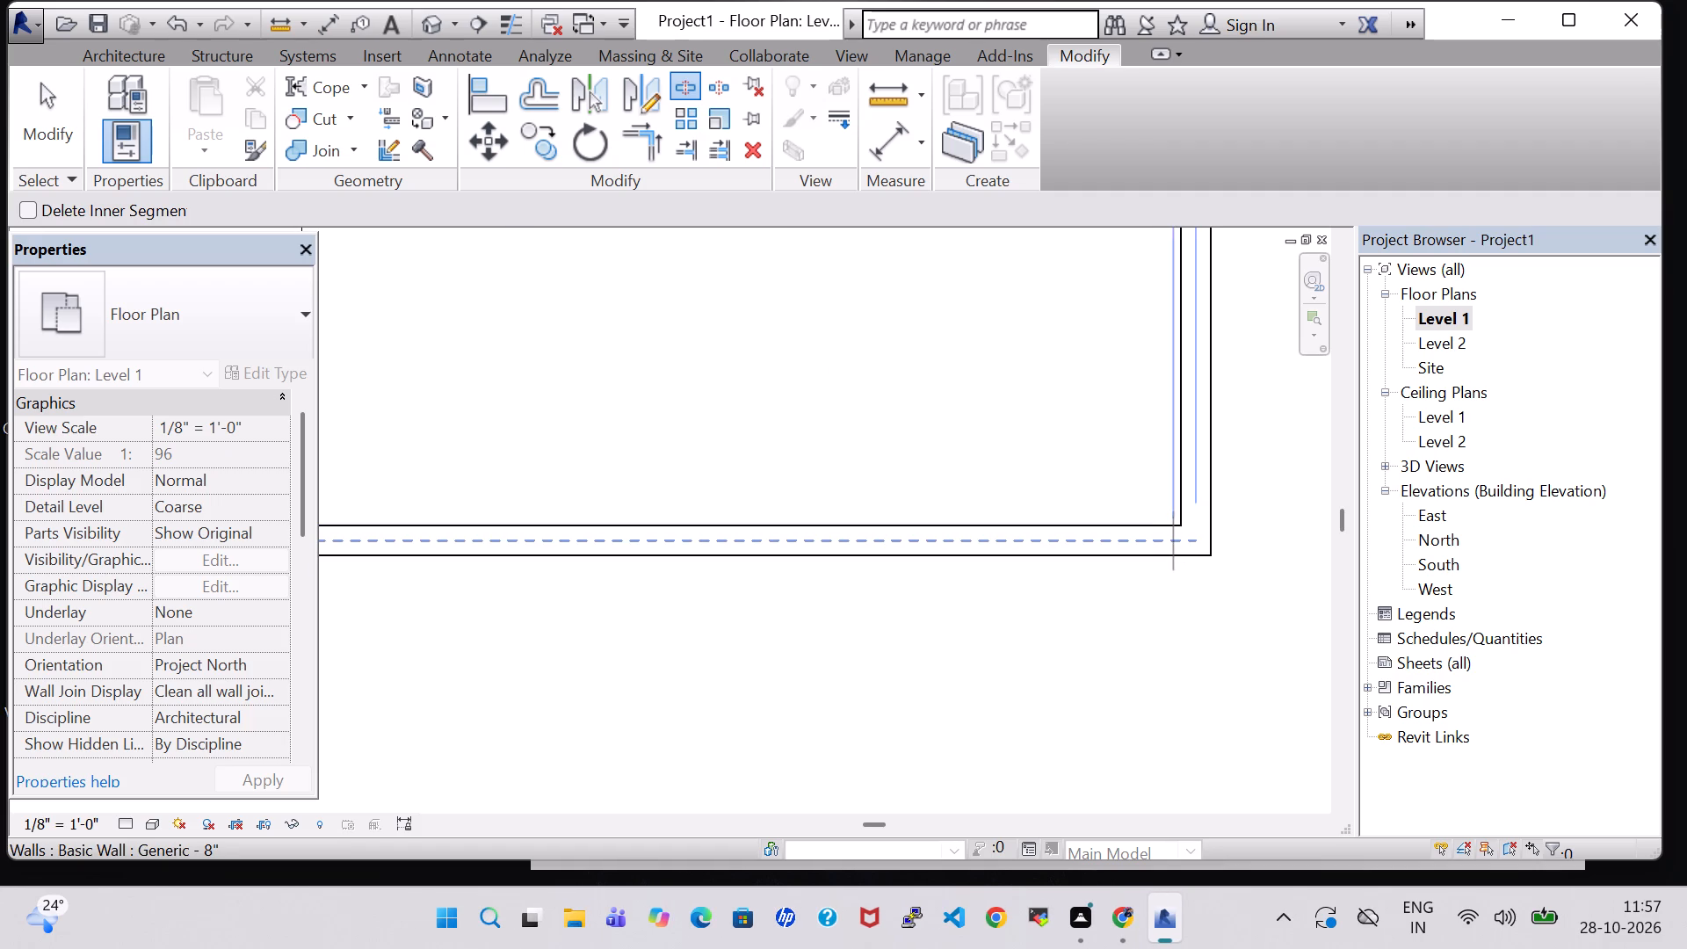
{"action": "left_click", "coordinate": [1179, 541]}
{"action": "left_click", "coordinate": [1571, 817]}
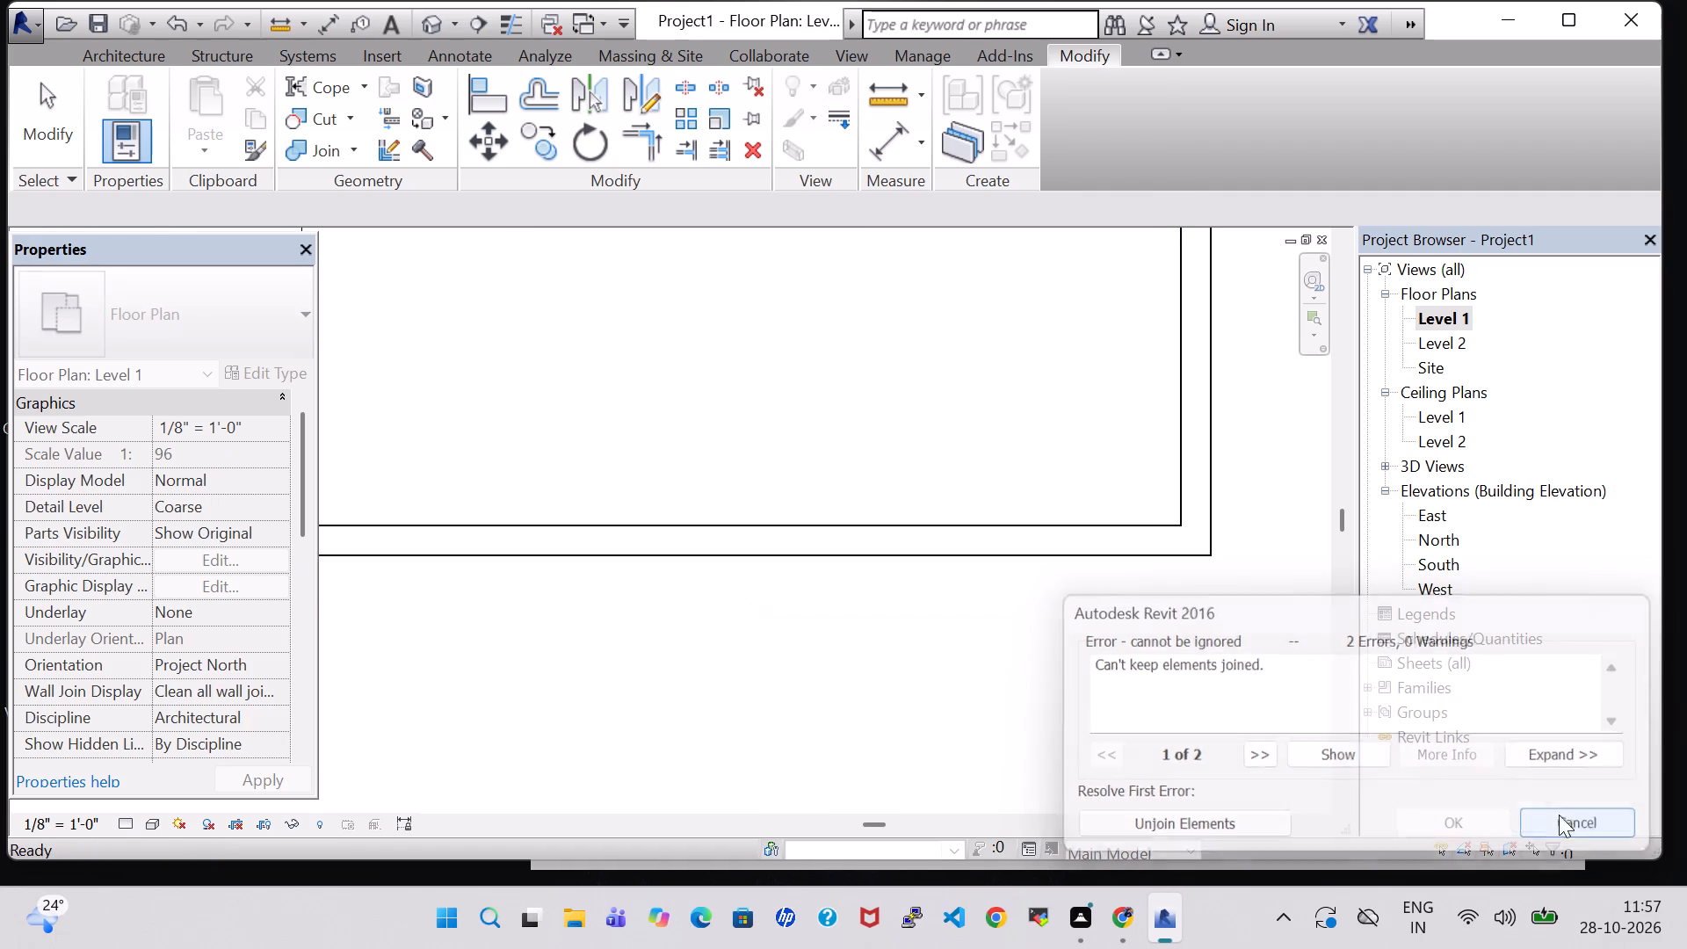
{"action": "scroll", "coordinate": [1199, 553], "scroll_direction": "up", "scroll_amount": 4}
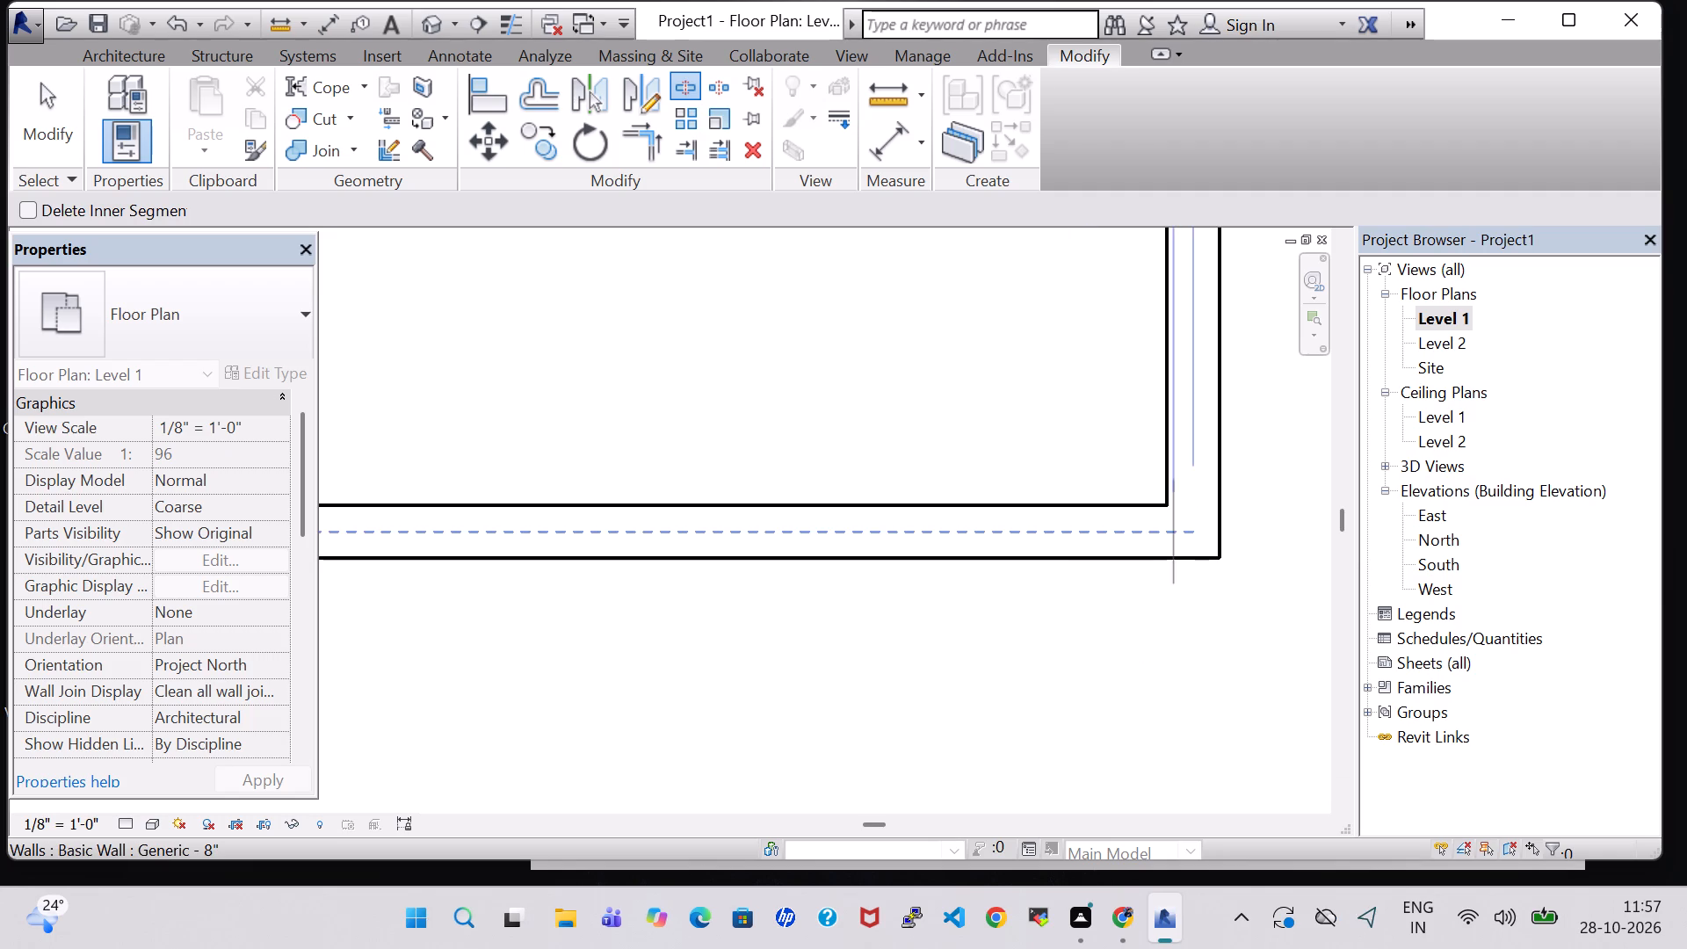
{"action": "left_click", "coordinate": [1163, 540]}
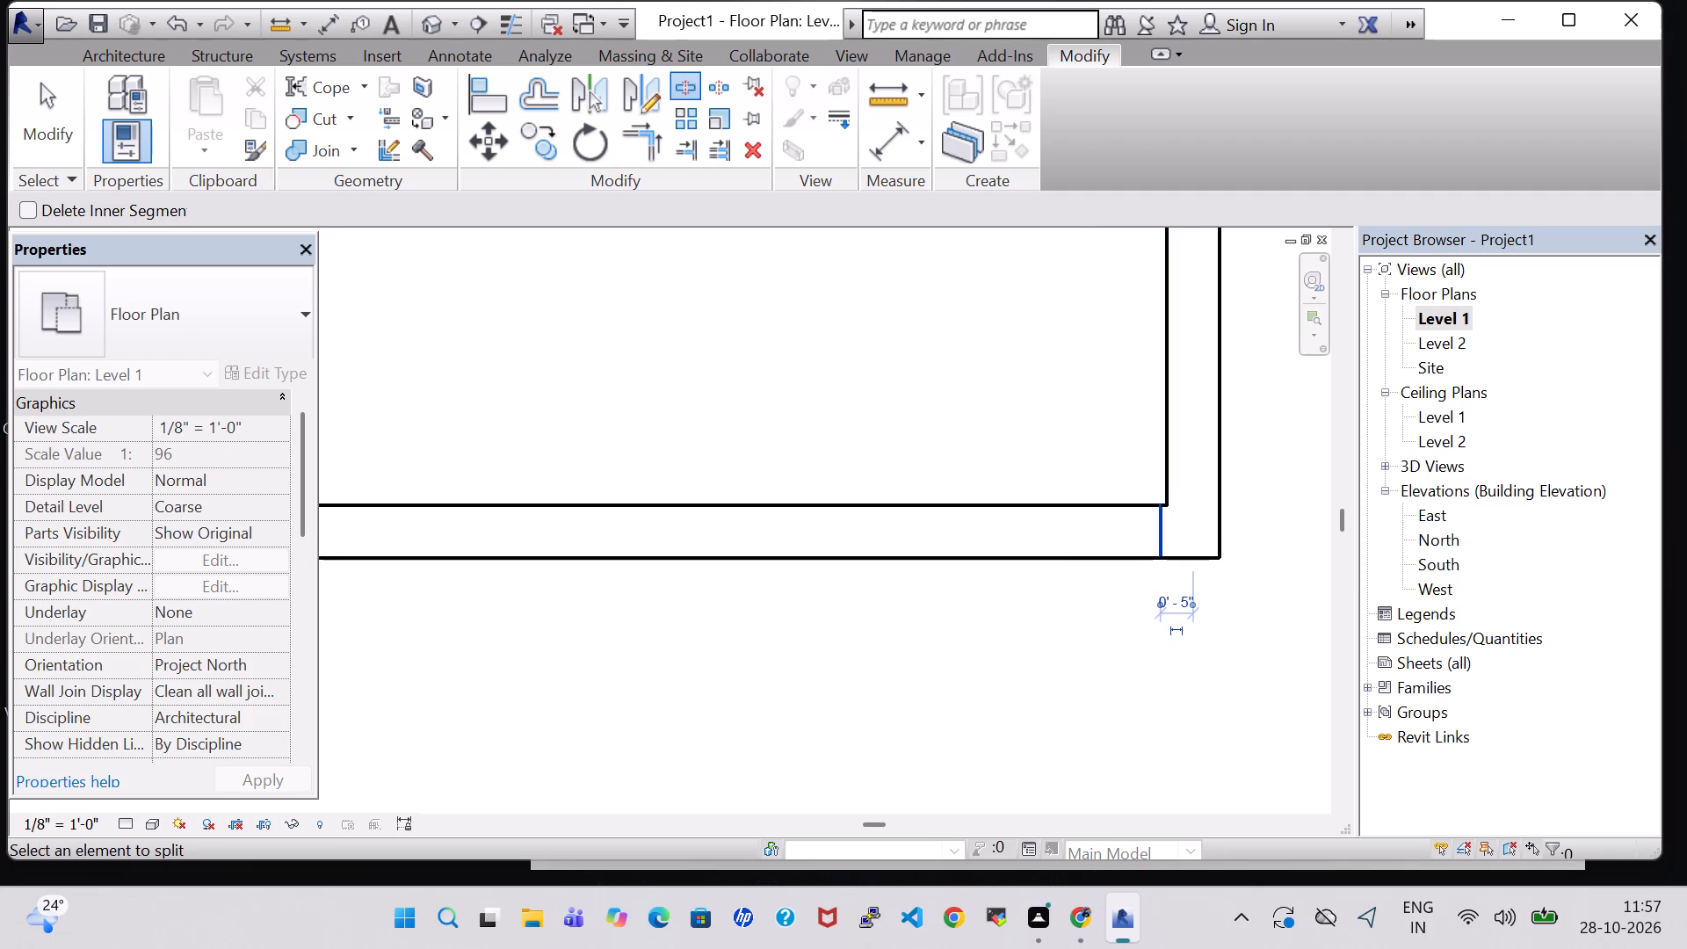
{"action": "key", "text": "Escape"}
{"action": "key", "text": "Escape"}
Delete the long section of the perimeter's bottom wall between the two split points.
{"action": "left_click", "coordinate": [950, 554]}
{"action": "key", "text": "Delete"}
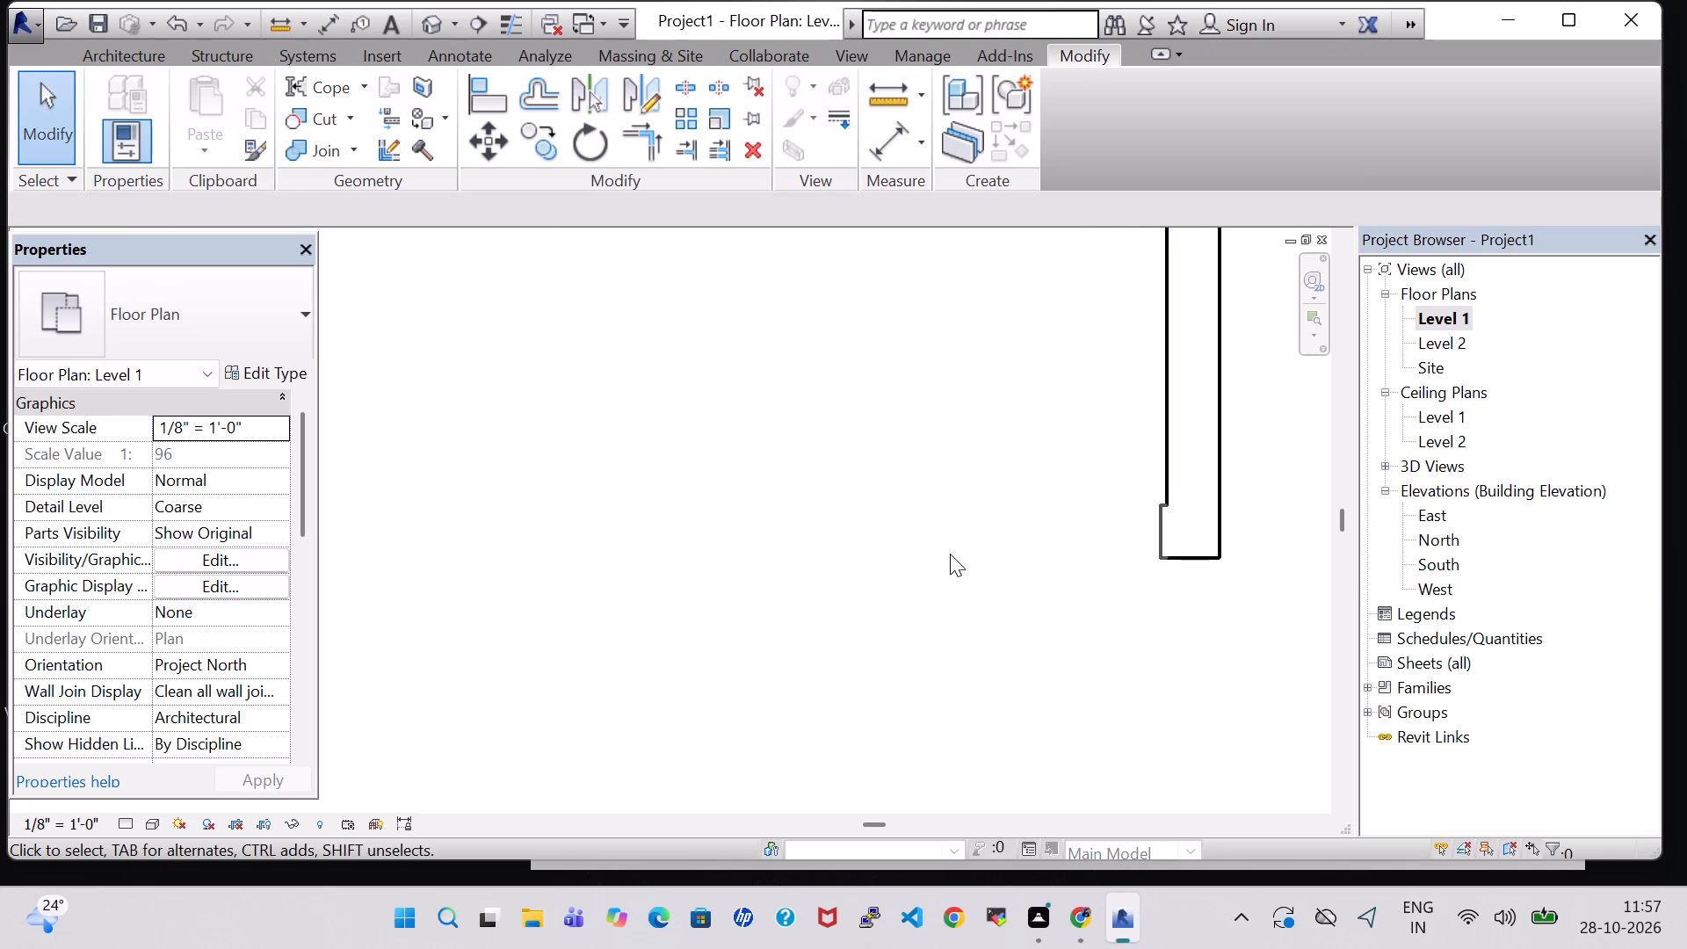
Draw a room separation line from the right perimeter wall's bottom end to below the existing vertical separator, and close its 4" gap.
{"action": "scroll", "coordinate": [950, 554], "scroll_direction": "down", "scroll_amount": 7}
{"action": "left_click", "coordinate": [135, 55]}
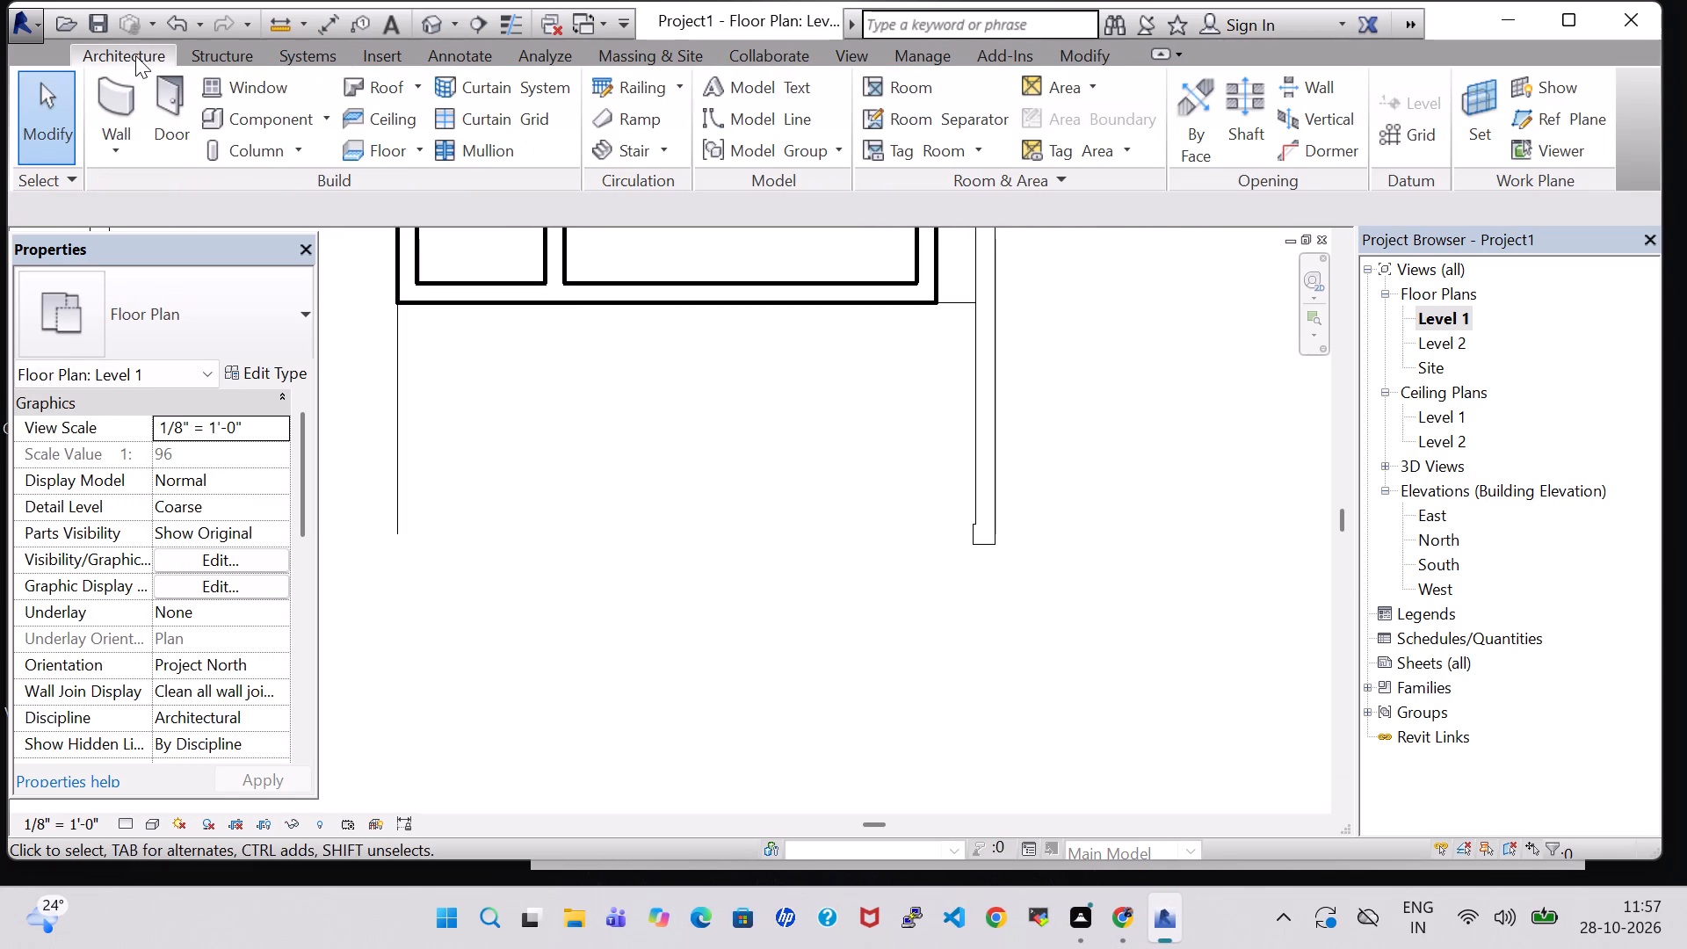
{"action": "left_click", "coordinate": [966, 109]}
{"action": "scroll", "coordinate": [945, 575], "scroll_direction": "up", "scroll_amount": 4}
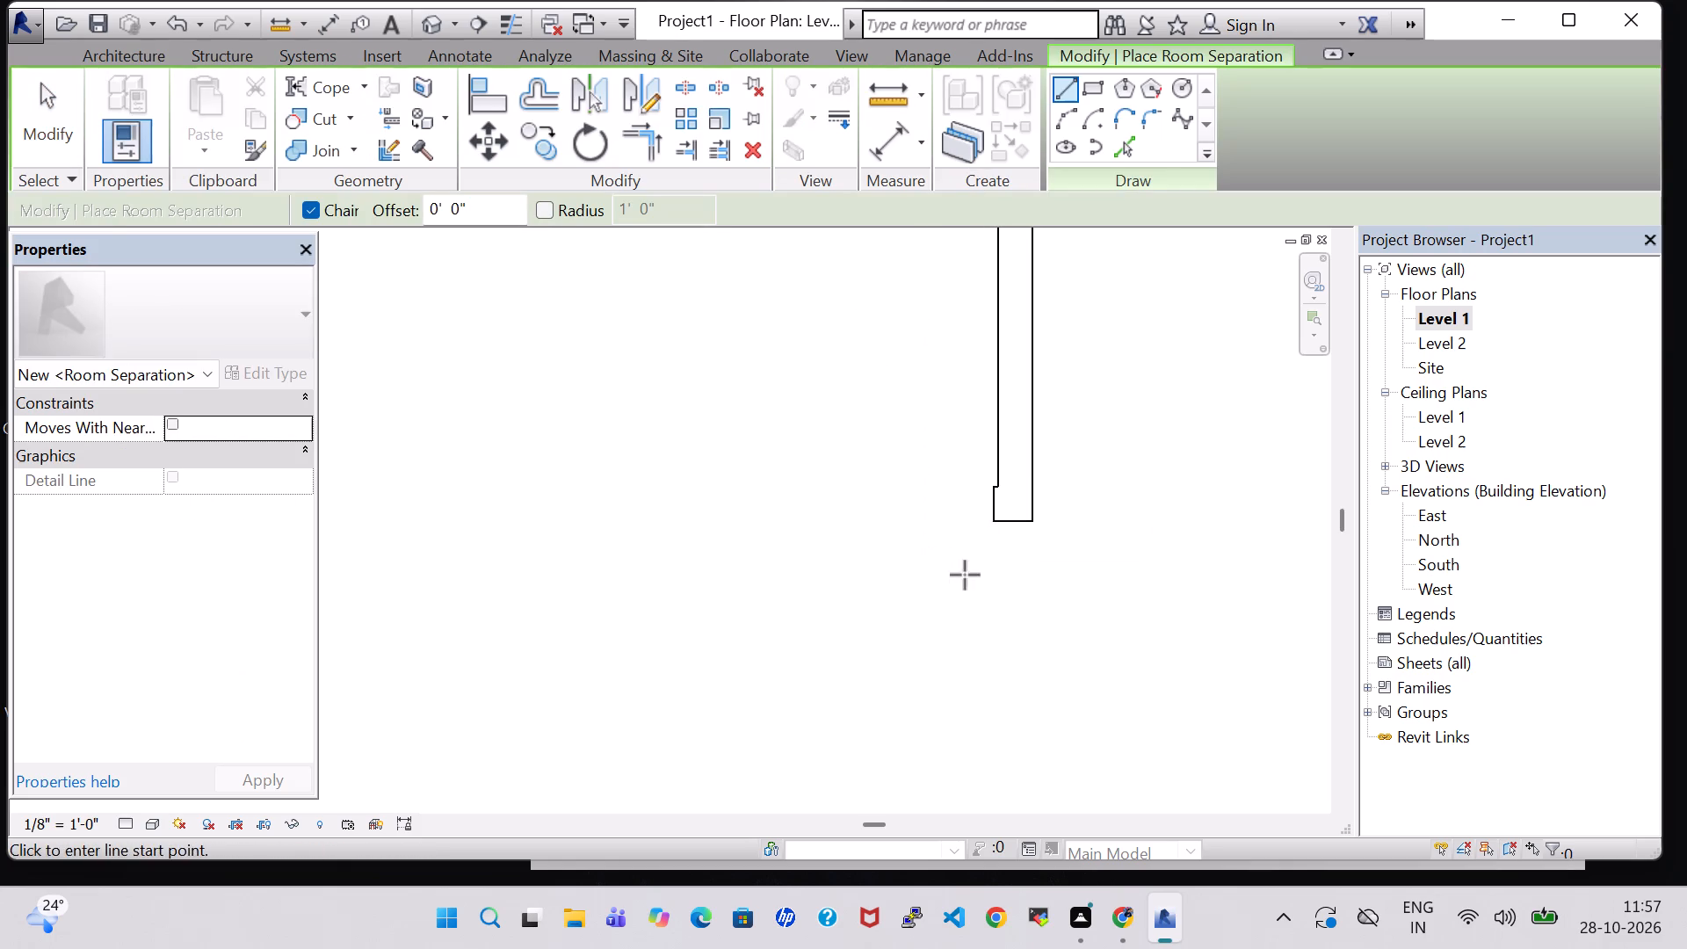
{"action": "left_click", "coordinate": [991, 521]}
{"action": "middle_click_drag", "start_coordinate": [384, 521], "coordinate": [857, 472]}
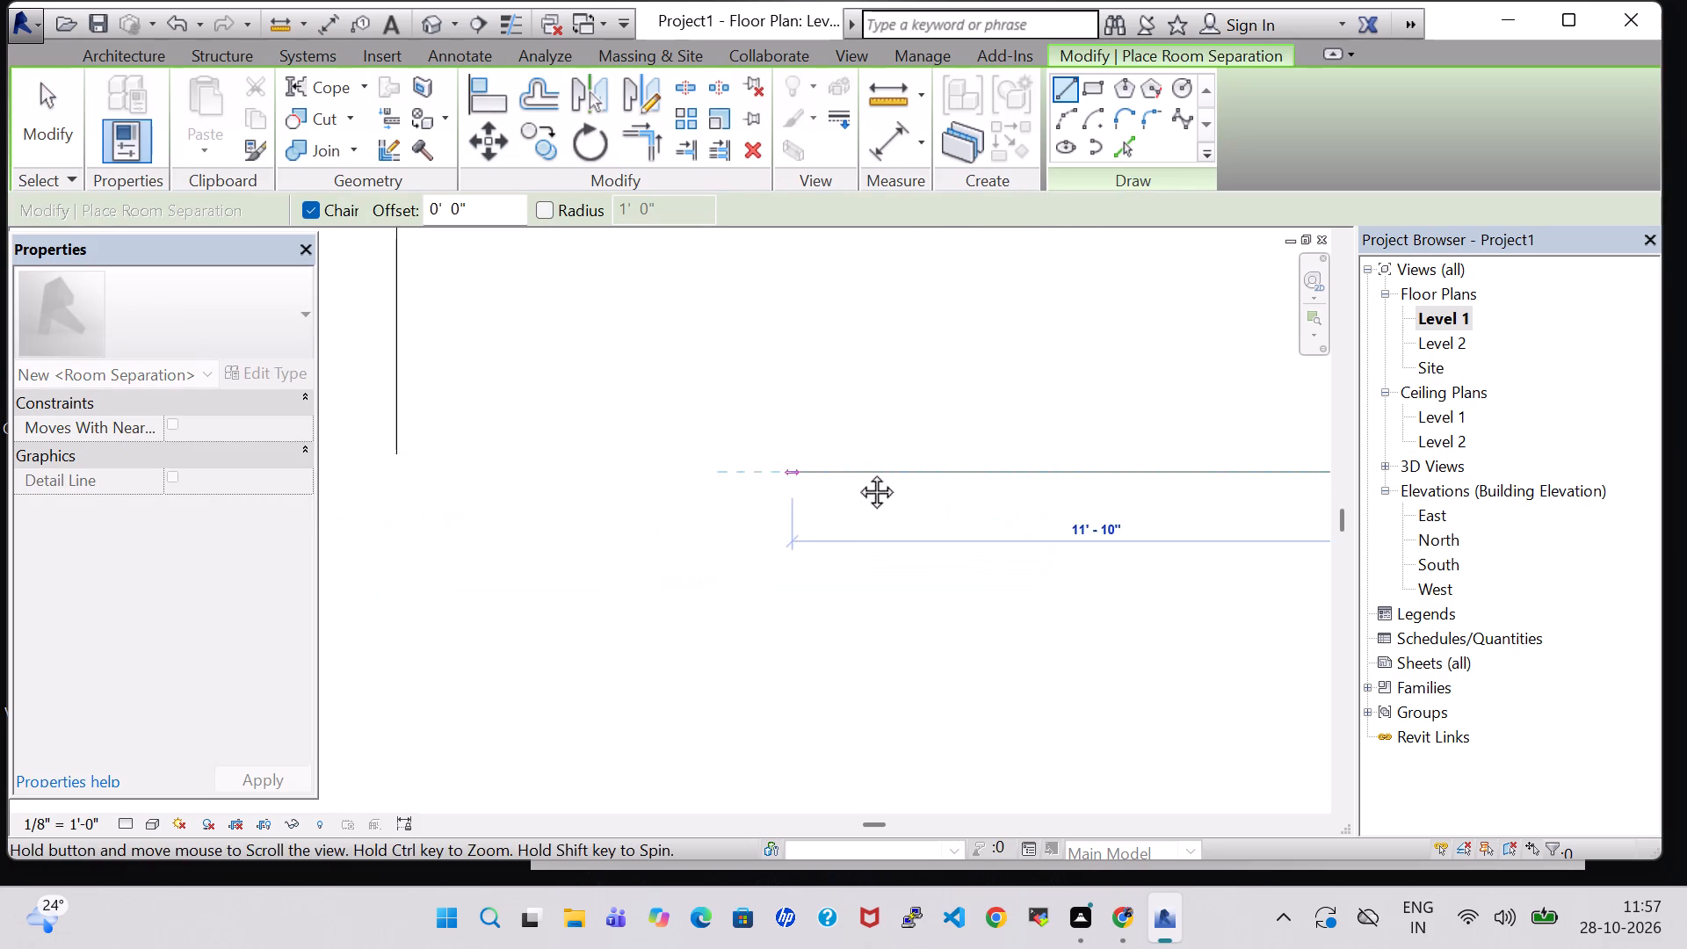
{"action": "middle_click_drag", "start_coordinate": [857, 472], "coordinate": [865, 472]}
{"action": "scroll", "coordinate": [865, 472], "scroll_direction": "down", "scroll_amount": 2}
{"action": "scroll", "coordinate": [566, 461], "scroll_direction": "up", "scroll_amount": 5}
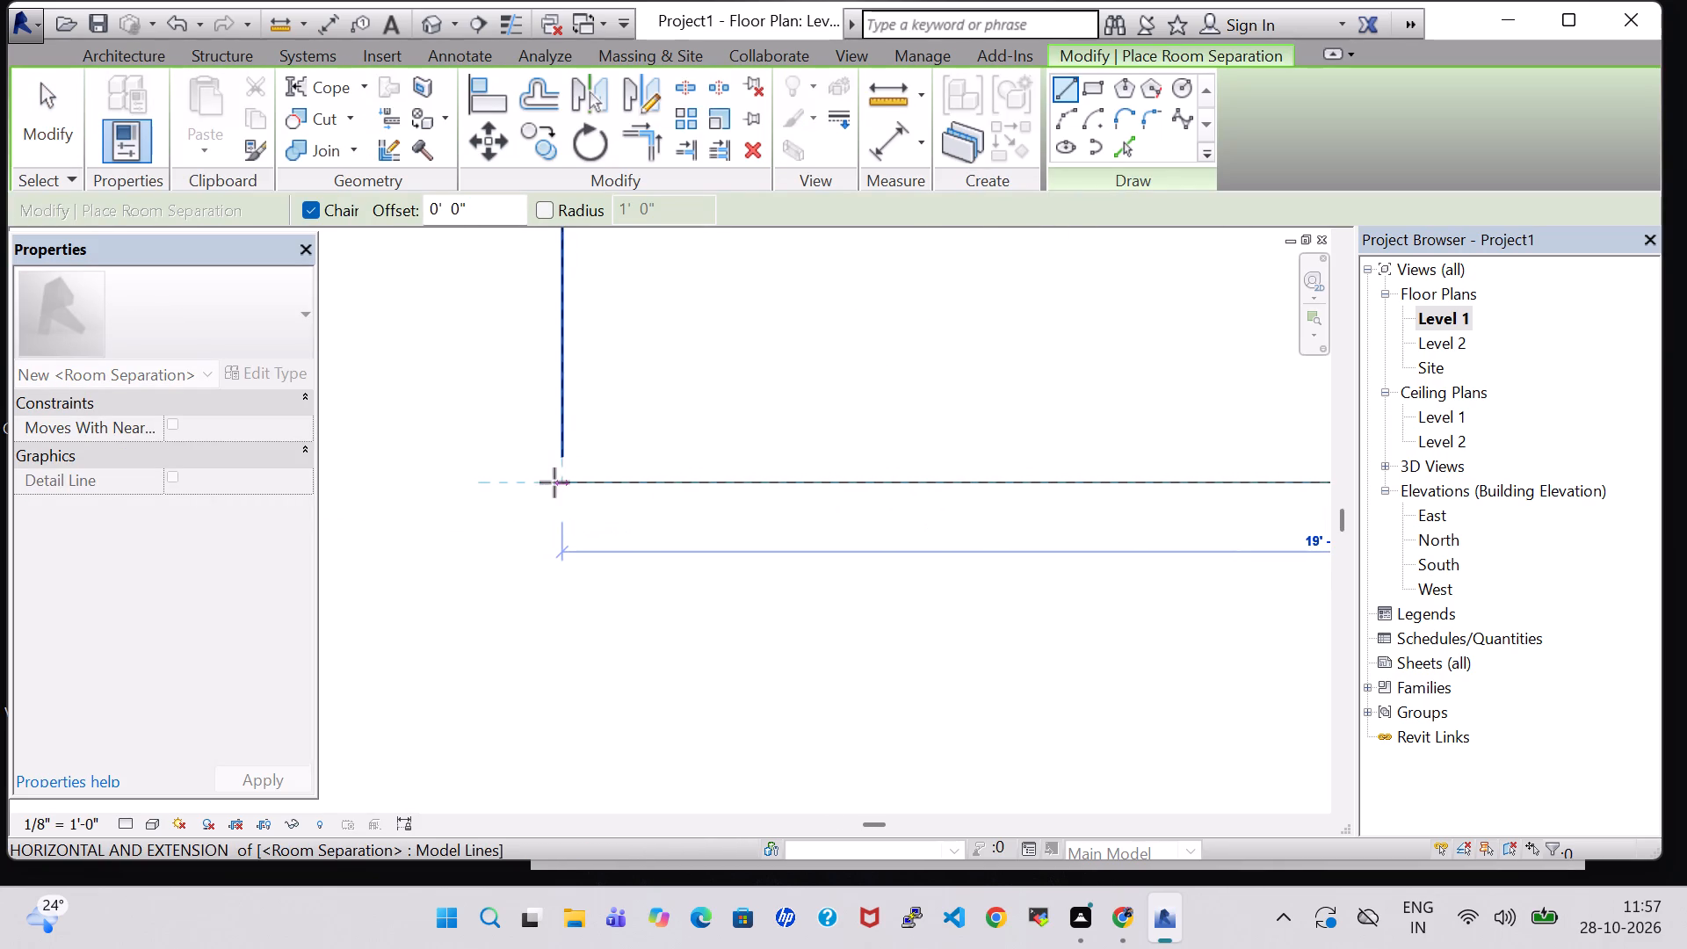
{"action": "left_click", "coordinate": [562, 484]}
{"action": "scroll", "coordinate": [562, 484], "scroll_direction": "up", "scroll_amount": 5}
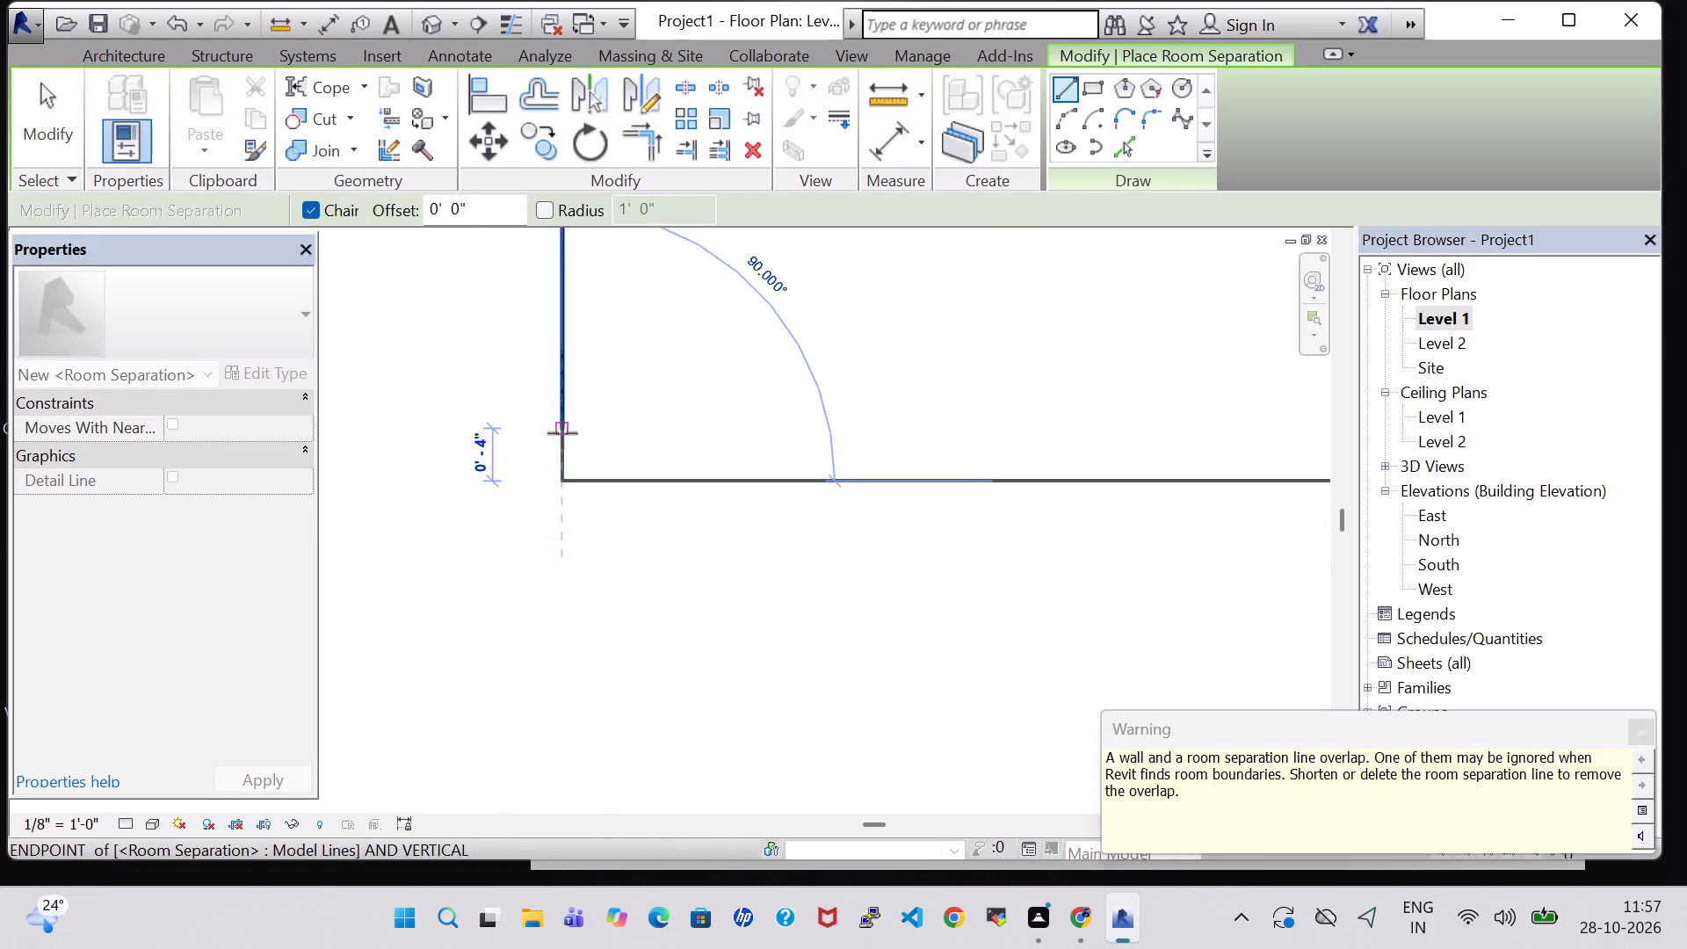
{"action": "left_click", "coordinate": [562, 433]}
{"action": "key", "text": "Escape"}
{"action": "key", "text": "Escape"}
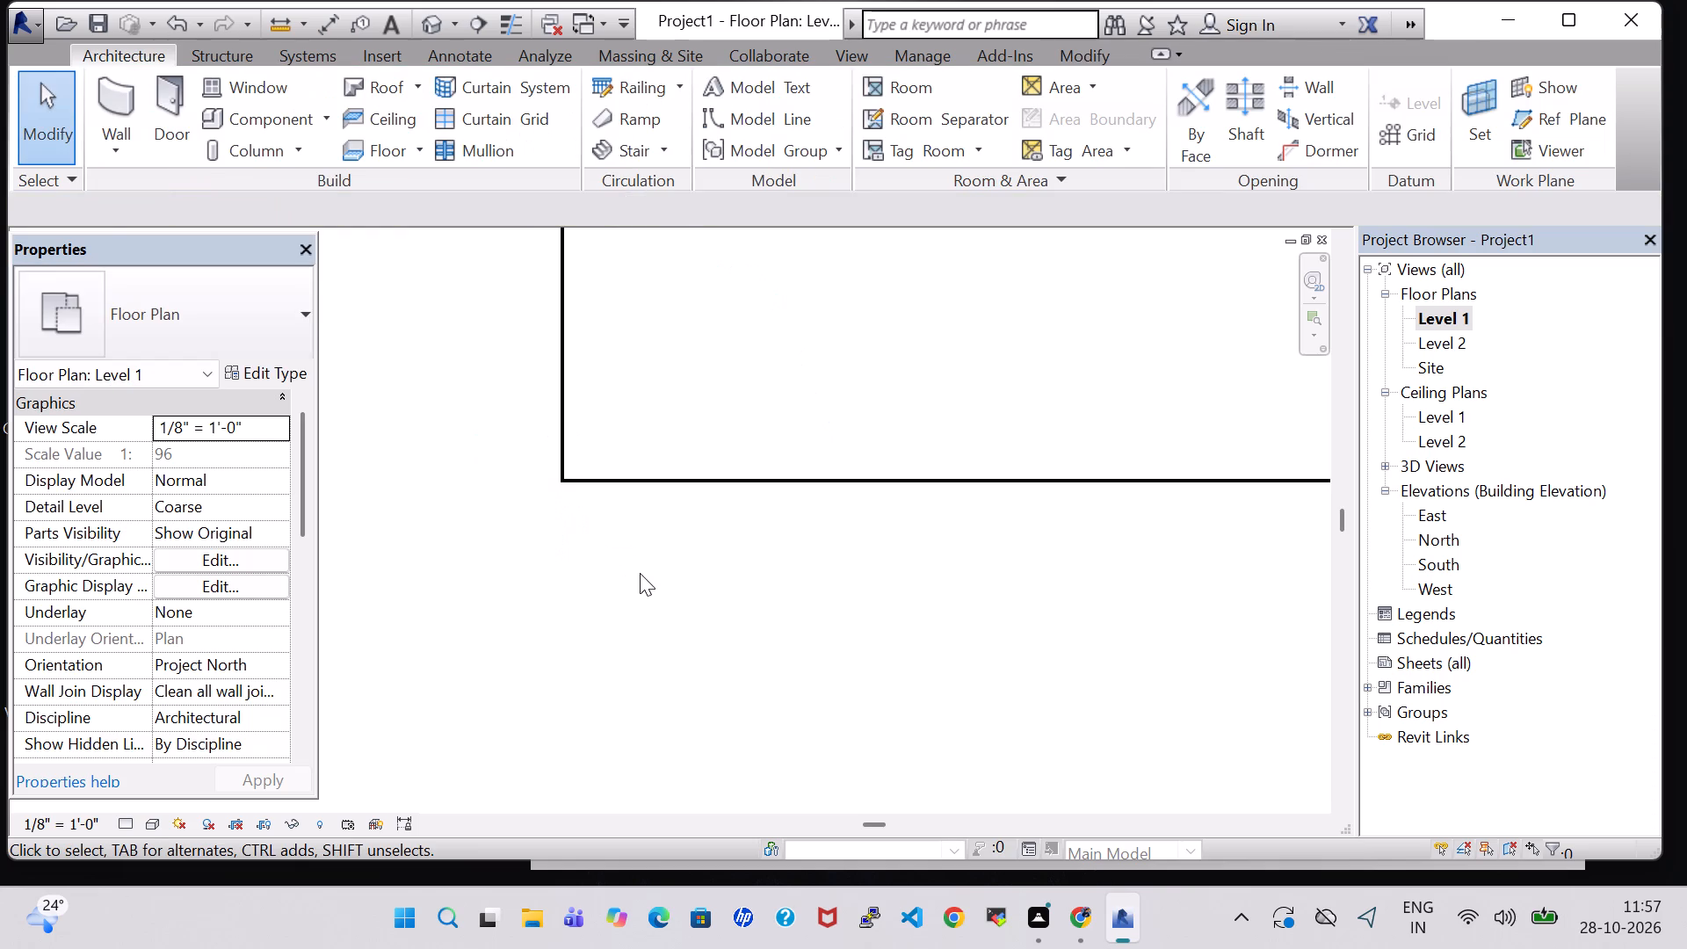
Extend the bottom room separation with a 9' 9" line from the vertical separator's lower end to the left perimeter wall.
{"action": "scroll", "coordinate": [640, 573], "scroll_direction": "down", "scroll_amount": 8}
{"action": "scroll", "coordinate": [741, 464], "scroll_direction": "down", "scroll_amount": 4}
{"action": "middle_click", "coordinate": [853, 393]}
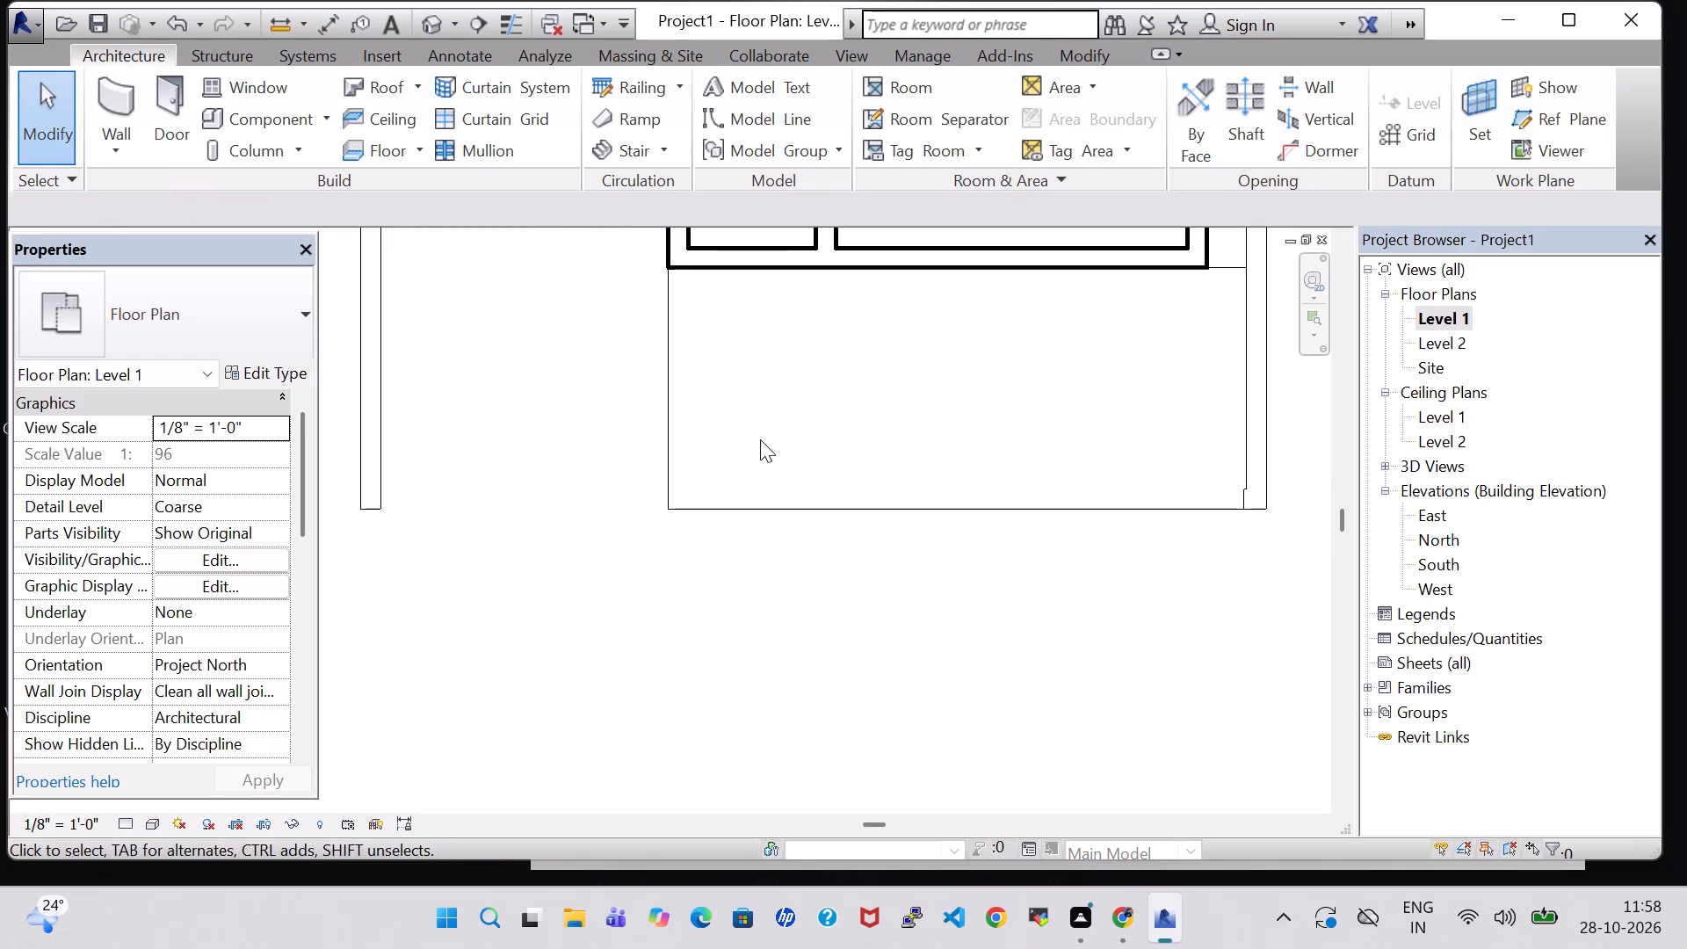
{"action": "left_click", "coordinate": [967, 112]}
{"action": "scroll", "coordinate": [628, 440], "scroll_direction": "up", "scroll_amount": 4}
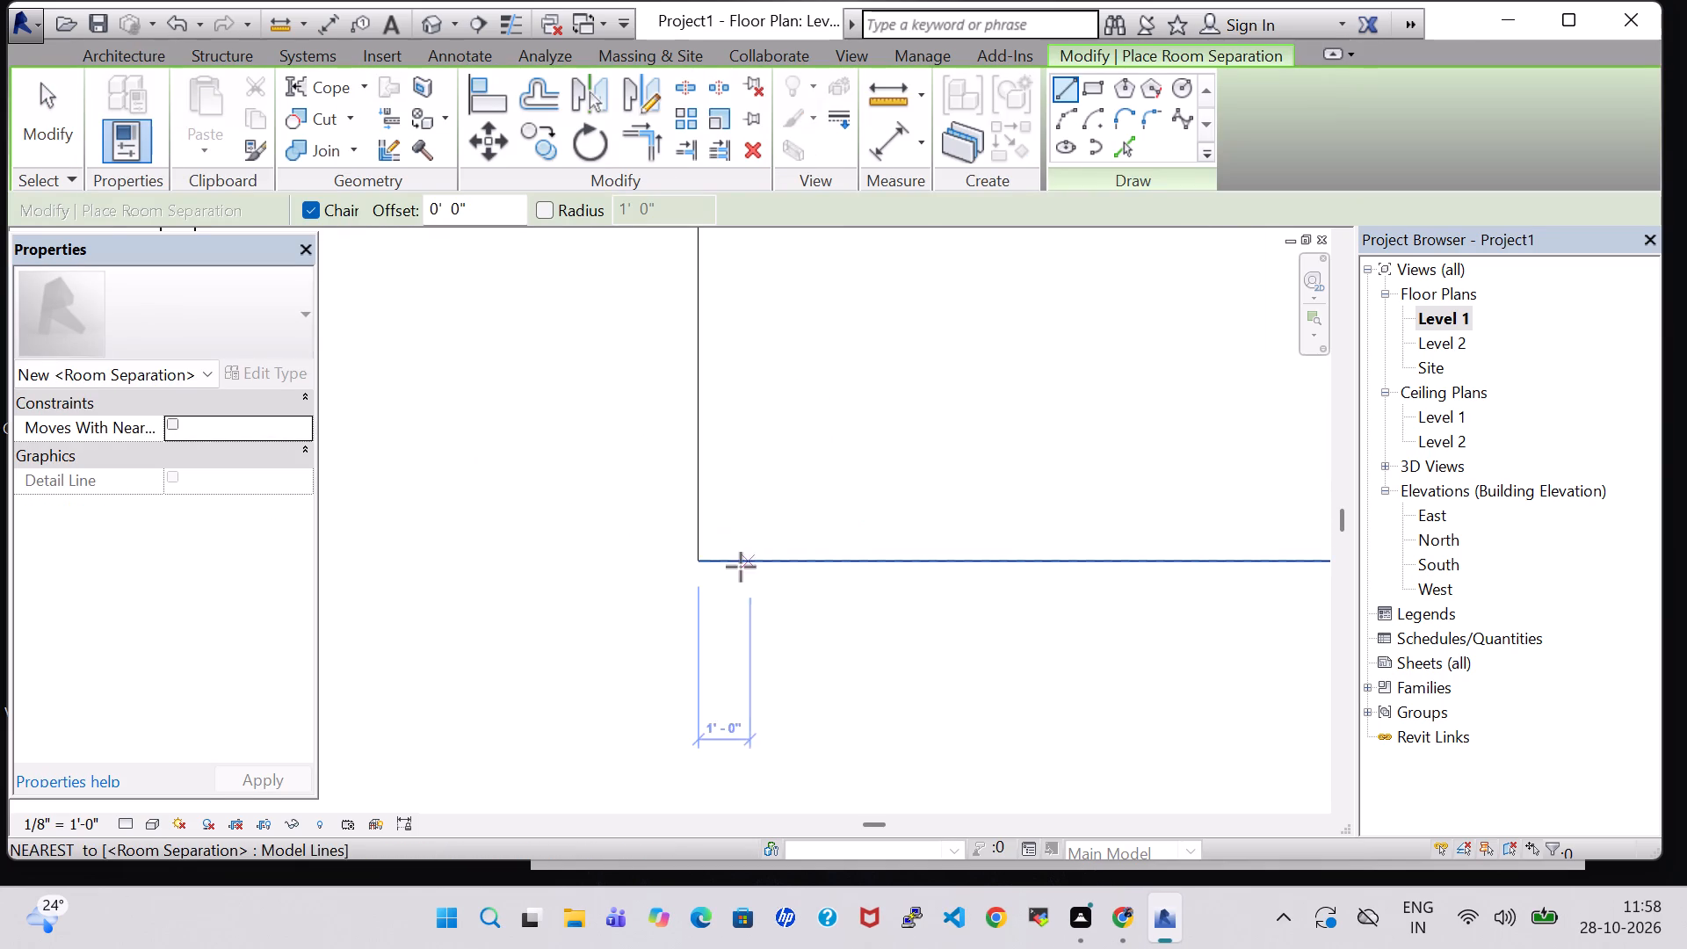
{"action": "left_click", "coordinate": [701, 557]}
{"action": "middle_click_drag", "start_coordinate": [521, 557], "coordinate": [880, 557]}
{"action": "scroll", "coordinate": [880, 557], "scroll_direction": "up", "scroll_amount": 1}
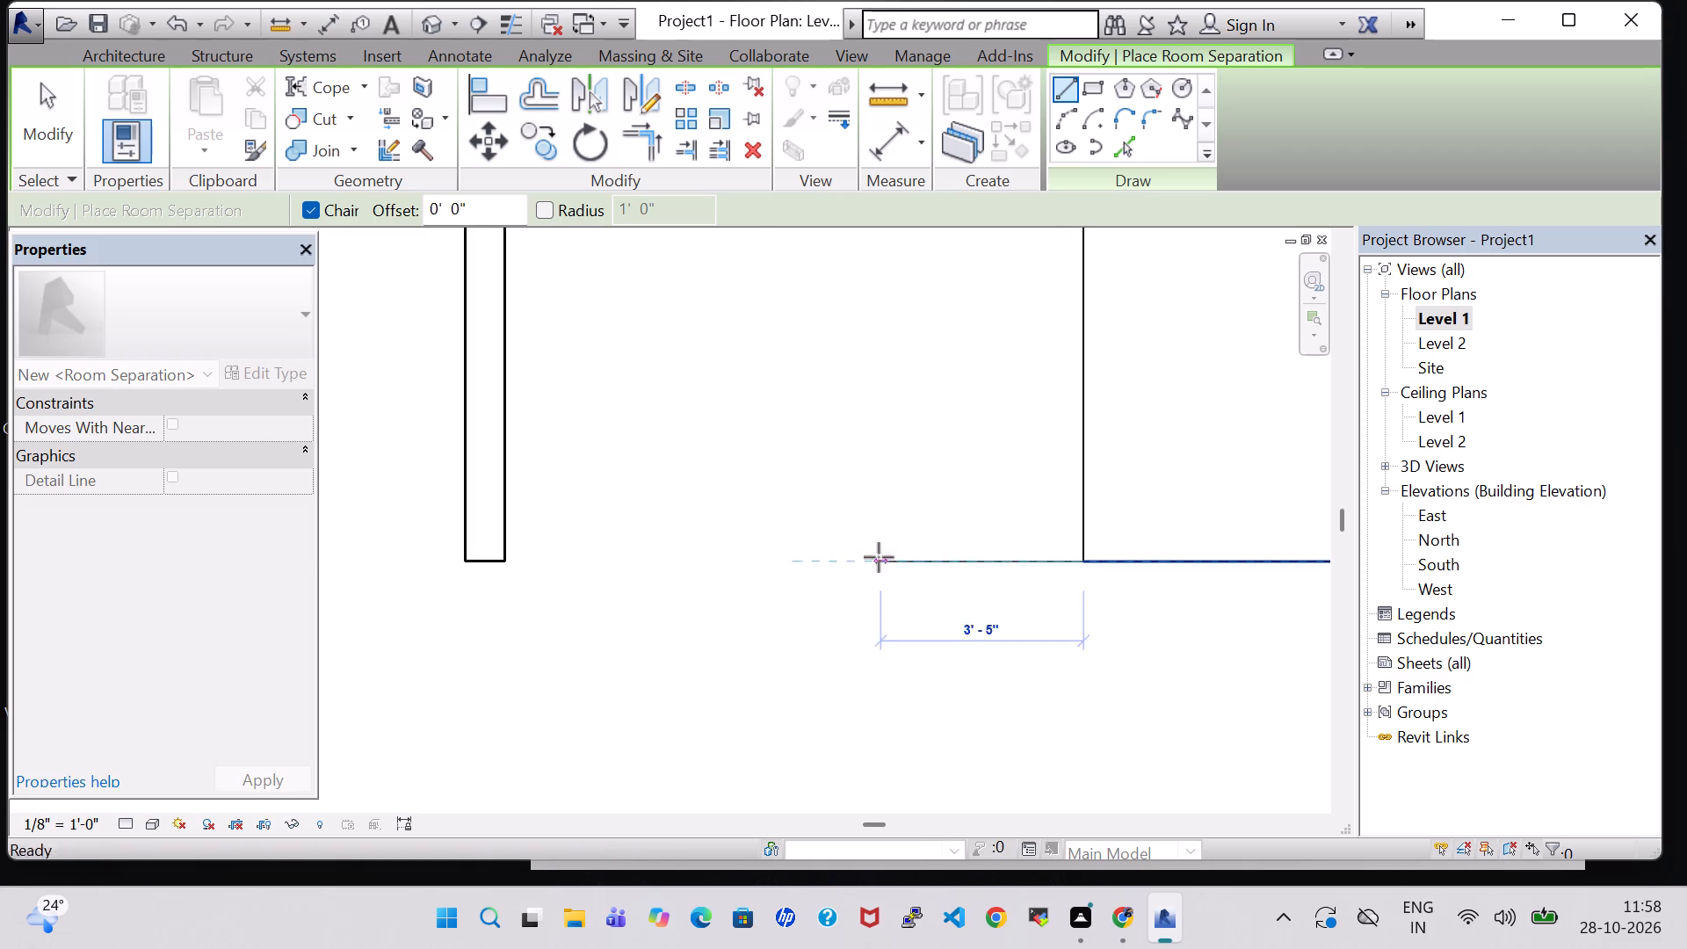
{"action": "scroll", "coordinate": [467, 555], "scroll_direction": "up", "scroll_amount": 6}
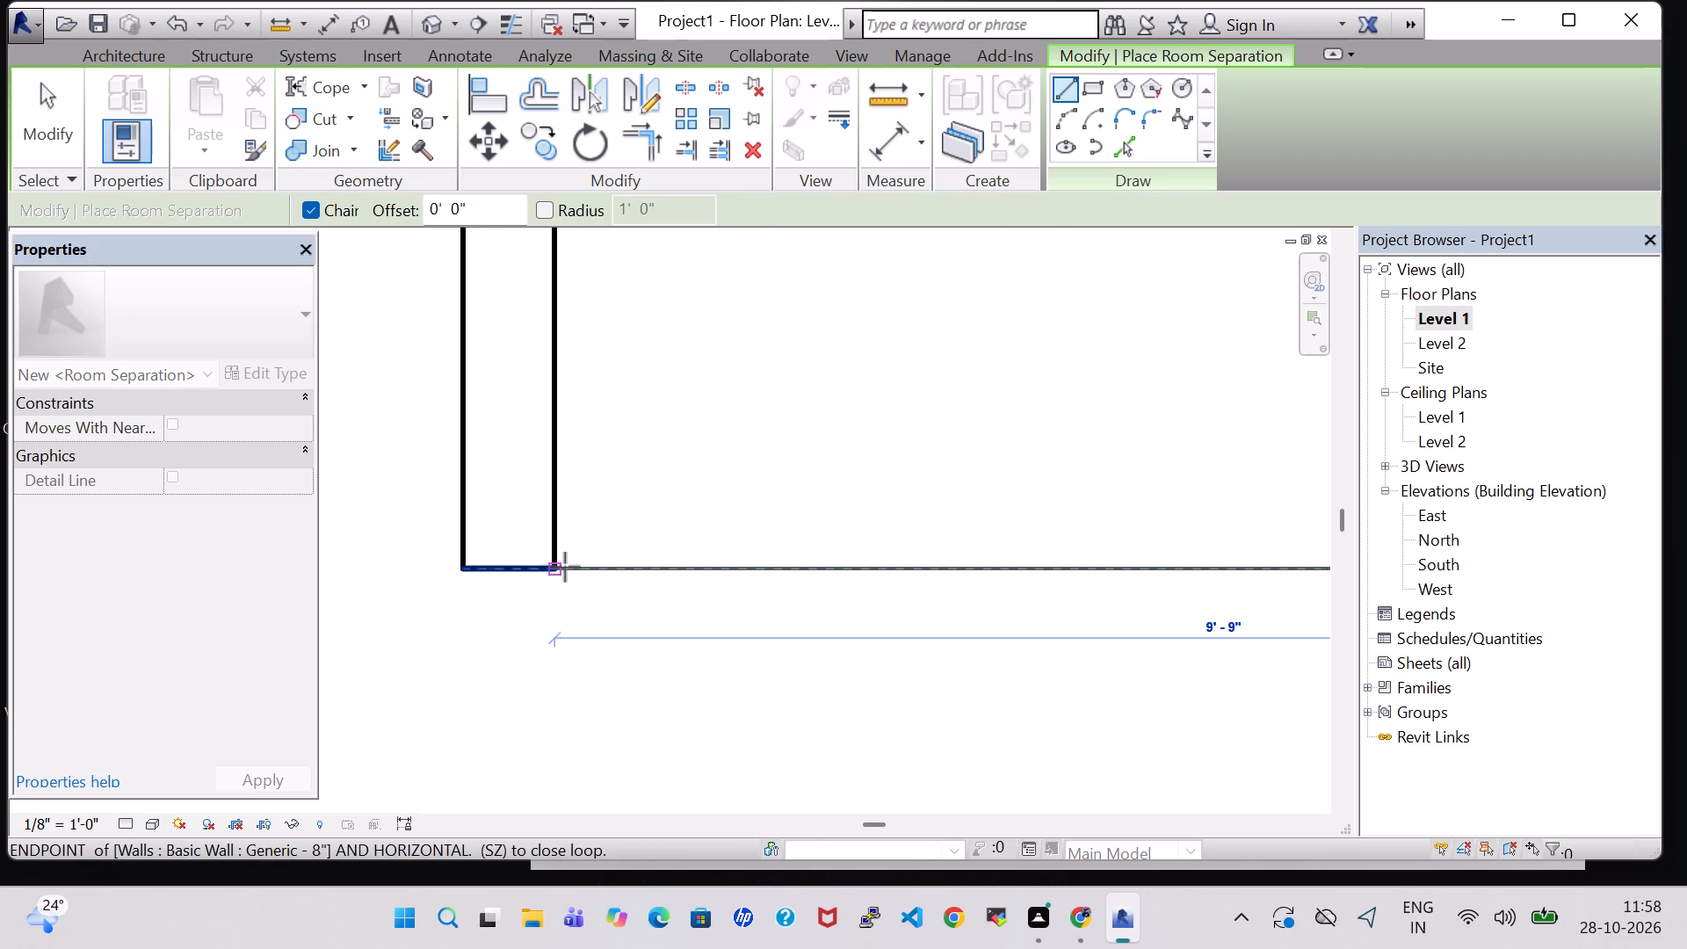
{"action": "left_click", "coordinate": [560, 567]}
{"action": "key", "text": "Escape"}
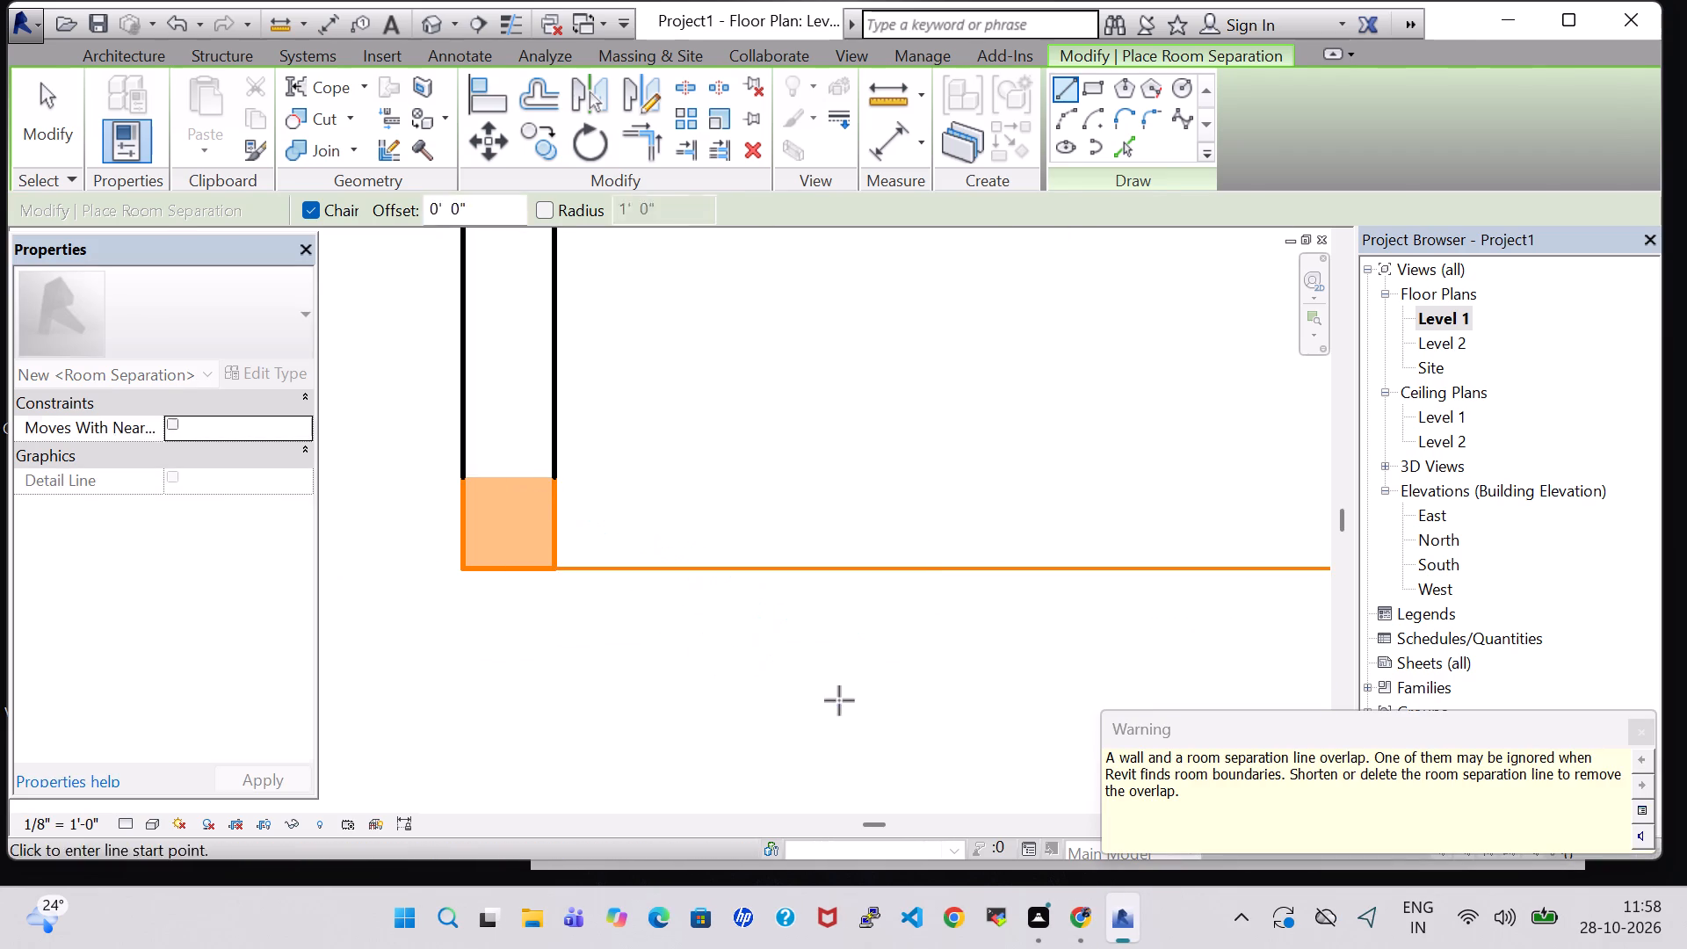
{"action": "key", "text": "Escape"}
{"action": "key", "text": "Escape"}
{"action": "left_click", "coordinate": [1654, 724]}
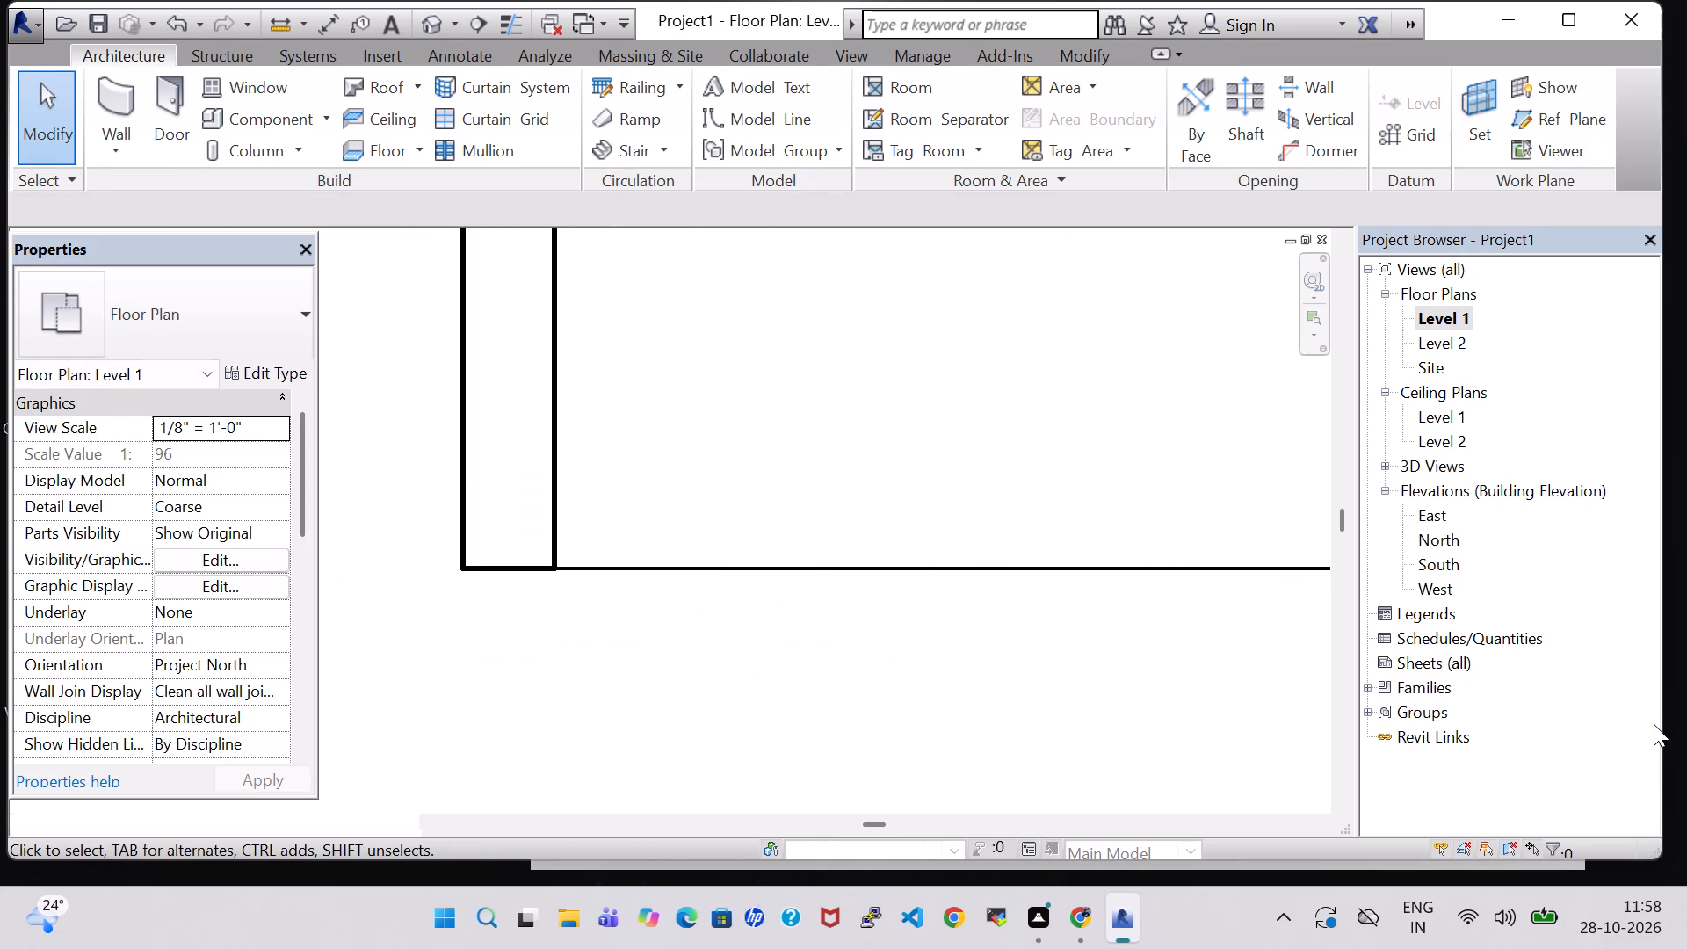
Examine the bottom boundary, perimeter walls and interior room layout of the floor plan.
{"action": "scroll", "coordinate": [446, 232], "scroll_direction": "down", "scroll_amount": 3}
{"action": "scroll", "coordinate": [825, 636], "scroll_direction": "down", "scroll_amount": 3}
{"action": "middle_click_drag", "start_coordinate": [820, 475], "coordinate": [663, 641]}
{"action": "scroll", "coordinate": [766, 459], "scroll_direction": "down", "scroll_amount": 3}
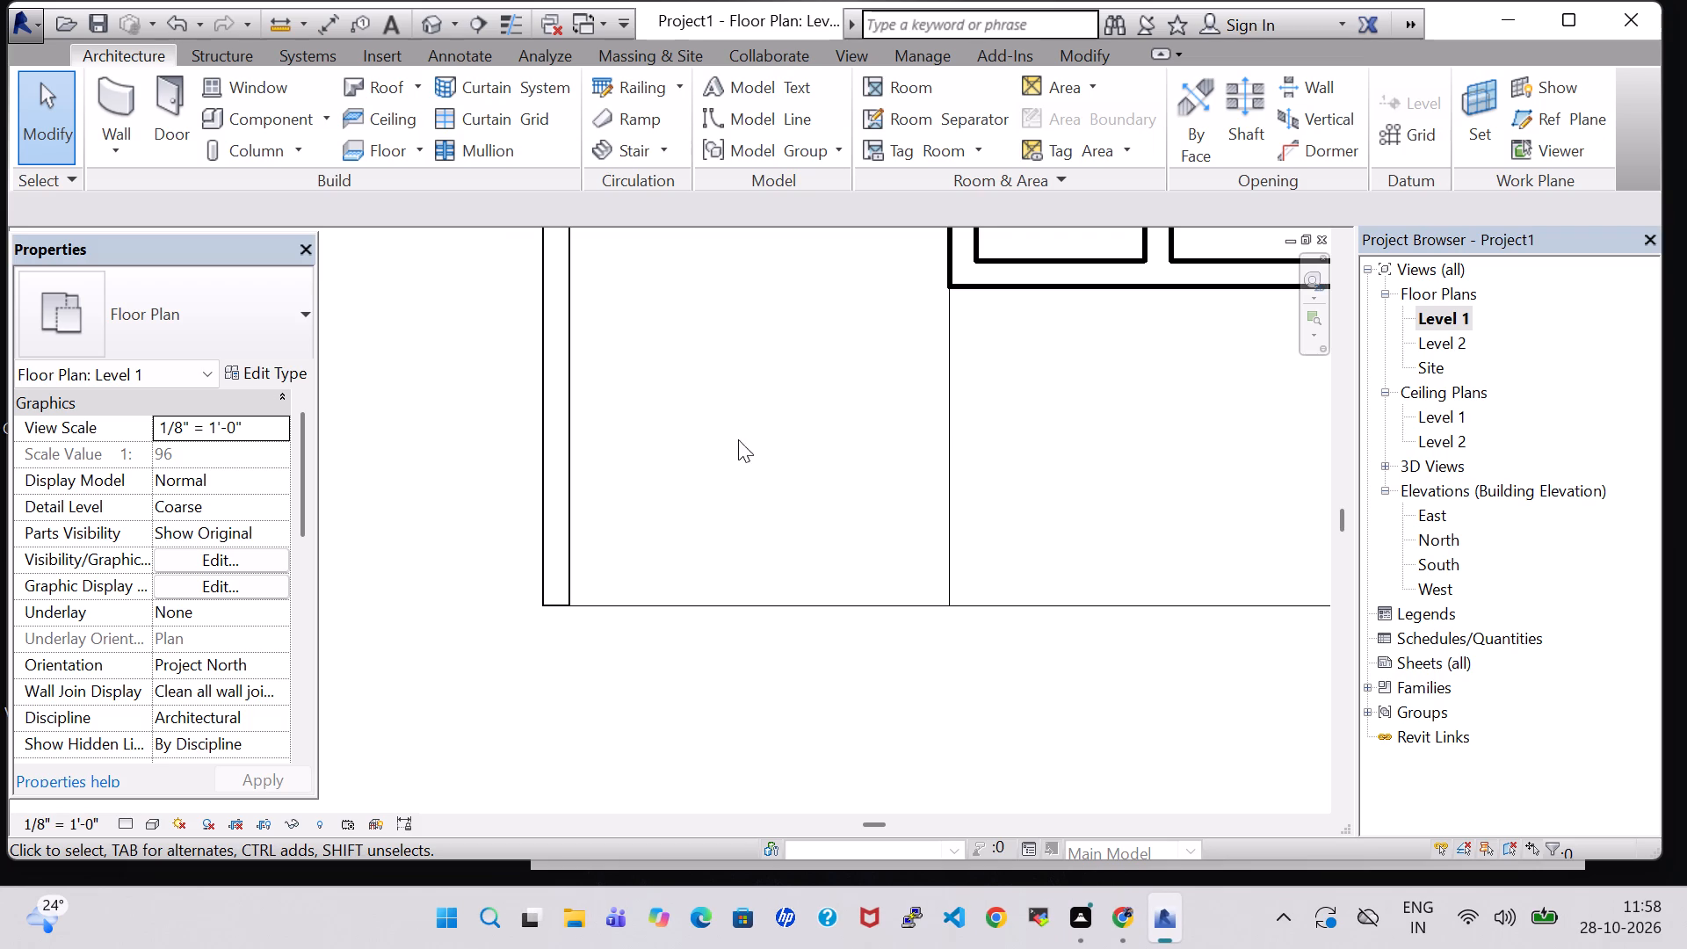
{"action": "scroll", "coordinate": [781, 443], "scroll_direction": "down", "scroll_amount": 3}
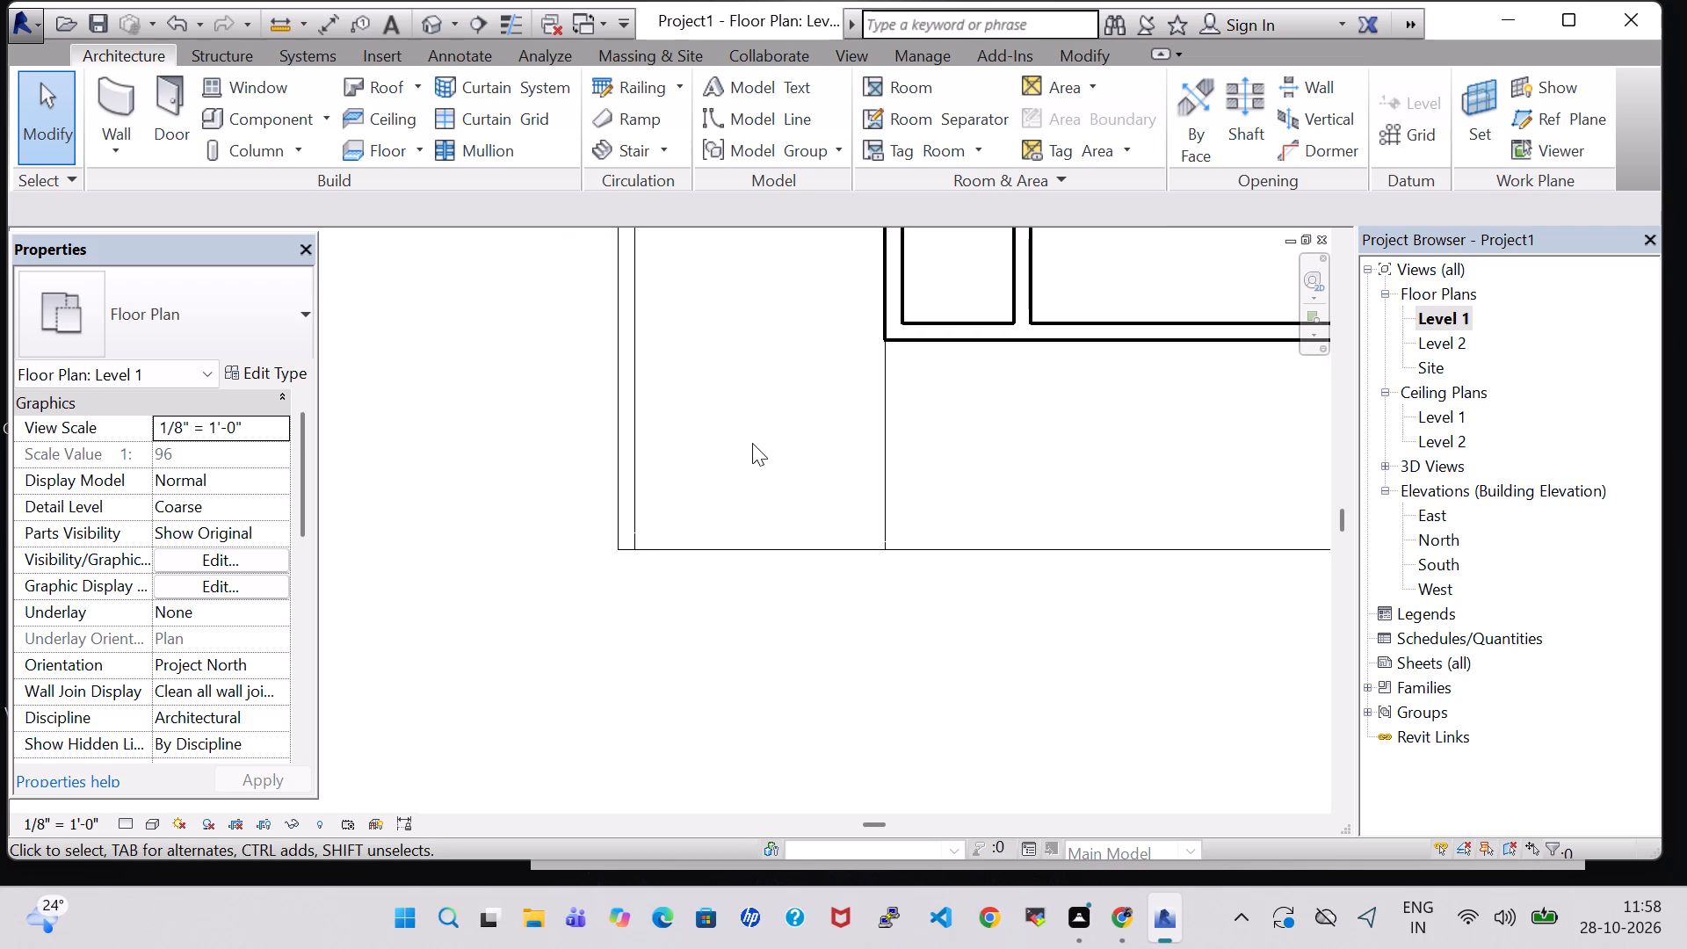
{"action": "scroll", "coordinate": [880, 552], "scroll_direction": "down", "scroll_amount": 2}
{"action": "middle_click_drag", "start_coordinate": [1019, 463], "coordinate": [899, 590]}
{"action": "scroll", "coordinate": [899, 590], "scroll_direction": "down", "scroll_amount": 2}
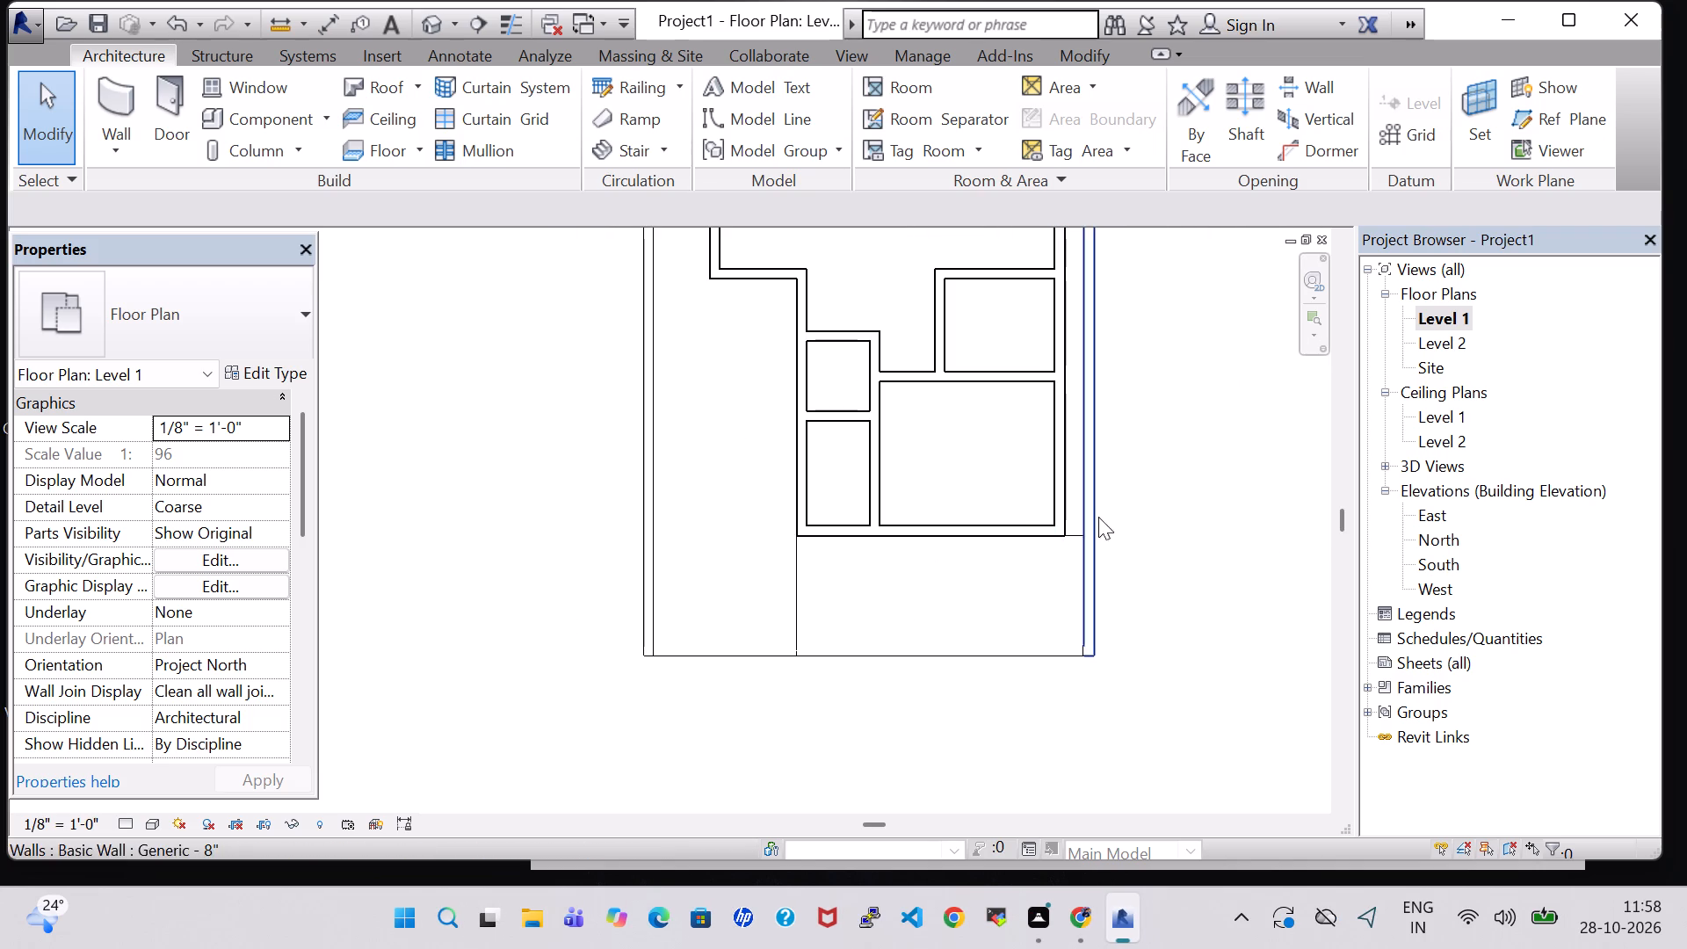
{"action": "middle_click_drag", "start_coordinate": [1175, 437], "coordinate": [1038, 528]}
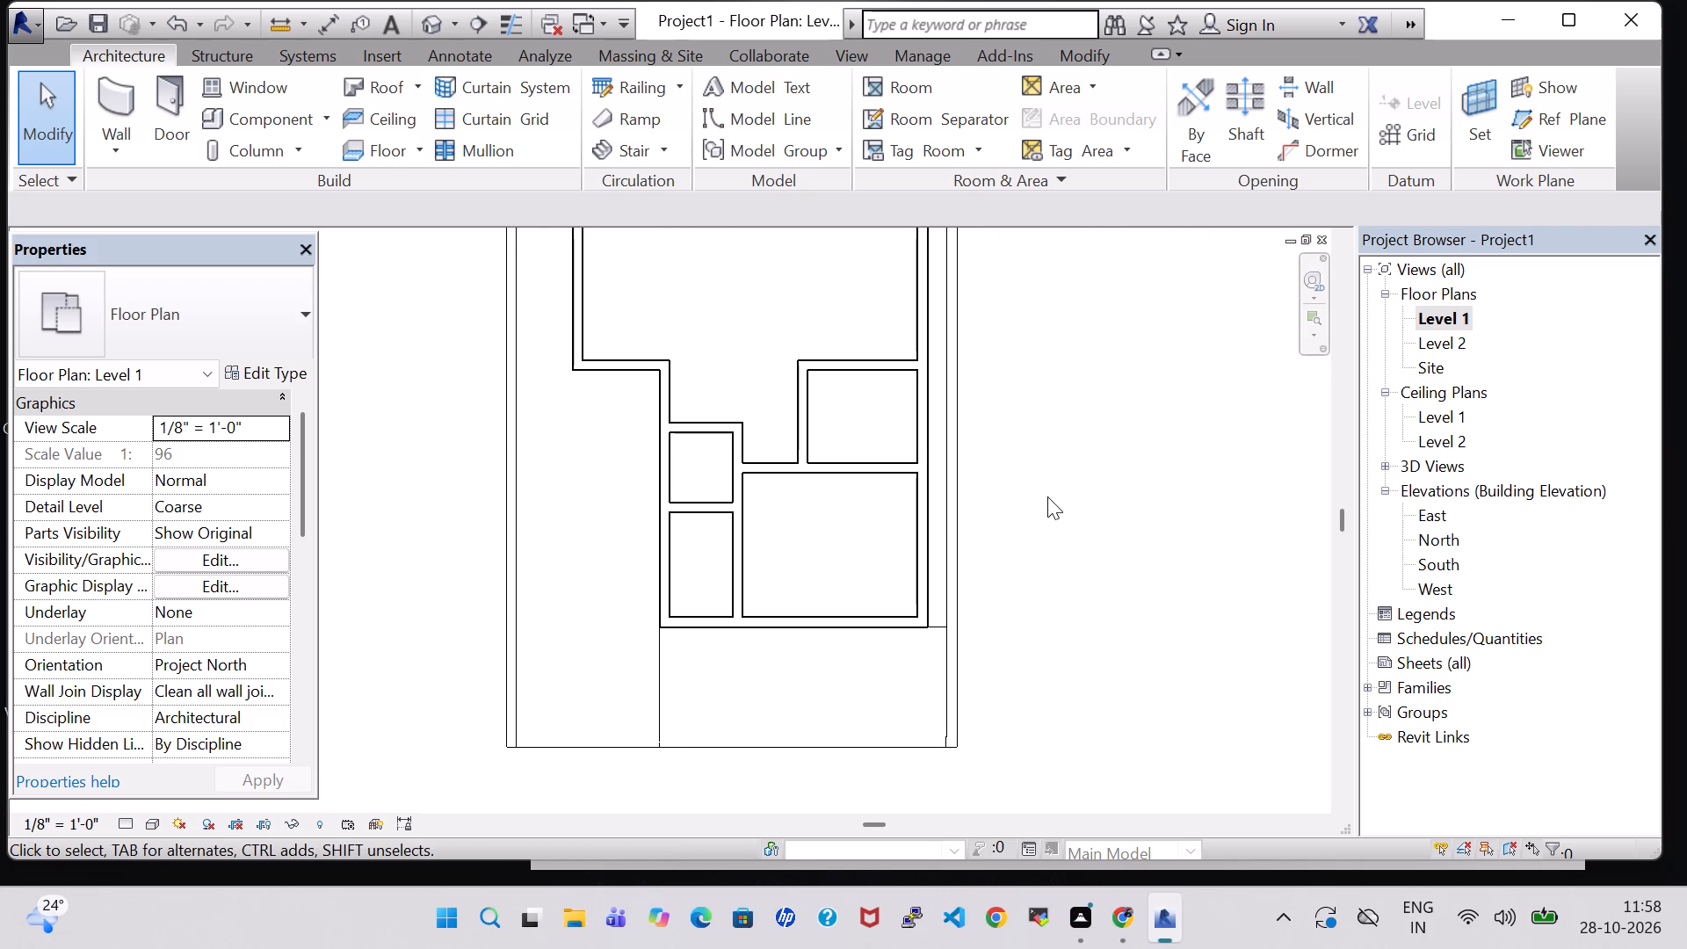
{"action": "left_click", "coordinate": [1114, 489]}
{"action": "scroll", "coordinate": [1114, 489], "scroll_direction": "down", "scroll_amount": 1}
{"action": "middle_click_drag", "start_coordinate": [1114, 489], "coordinate": [1078, 542]}
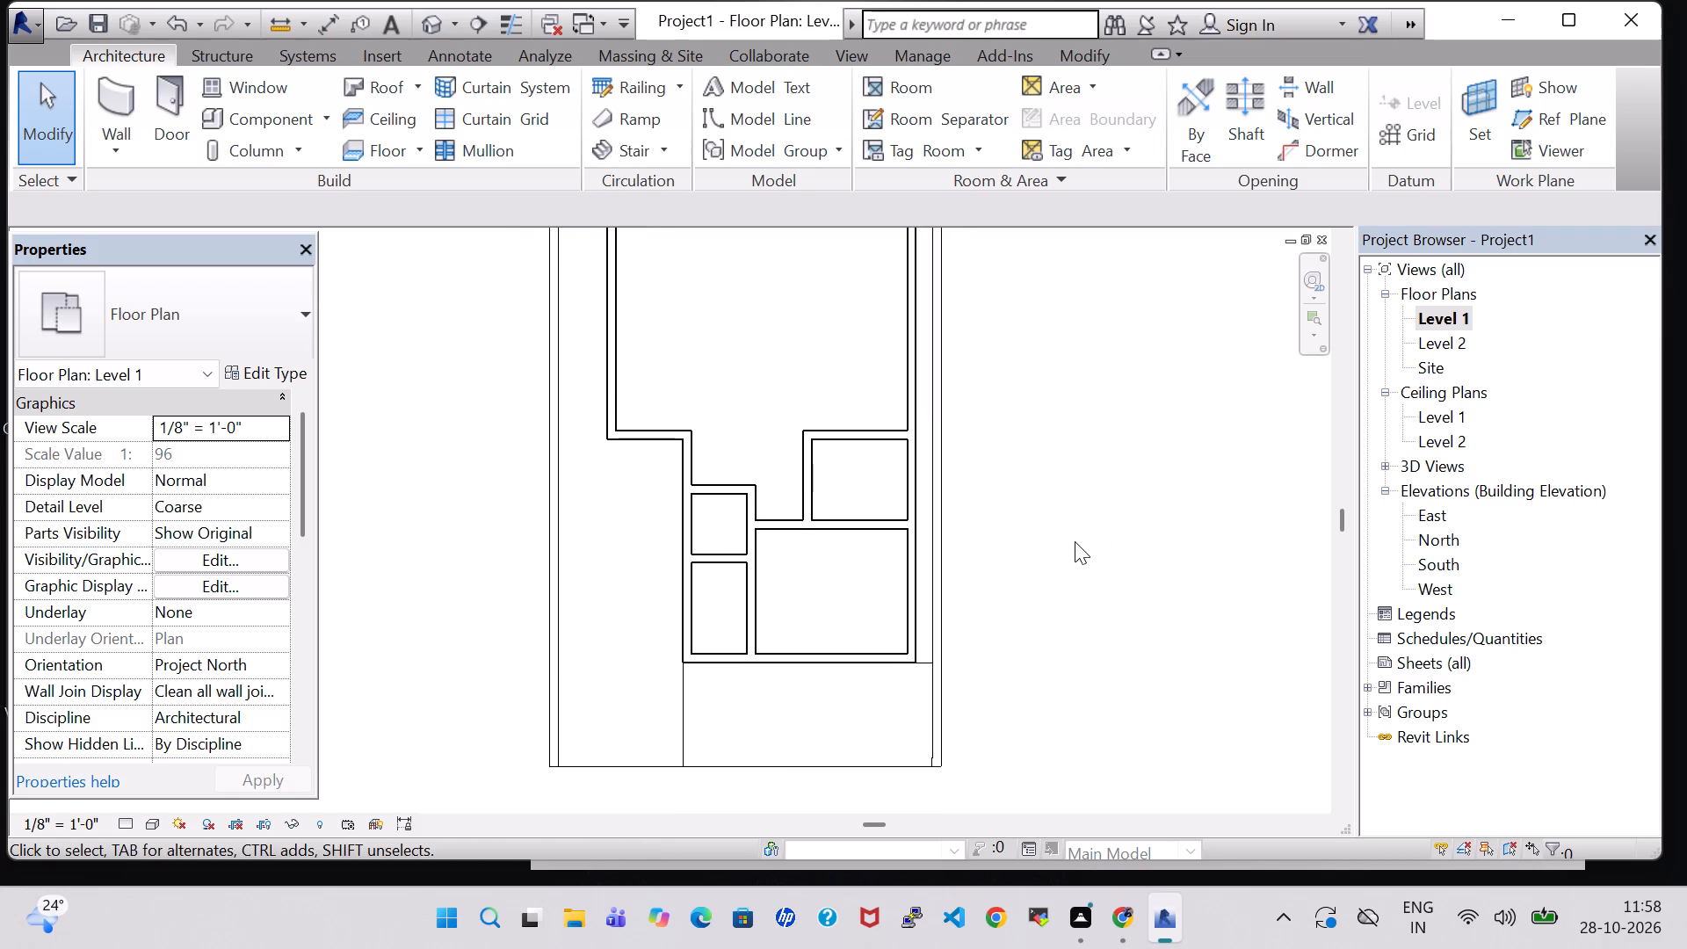
{"action": "middle_click_drag", "start_coordinate": [1076, 448], "coordinate": [958, 663]}
{"action": "middle_click_drag", "start_coordinate": [996, 546], "coordinate": [1005, 448]}
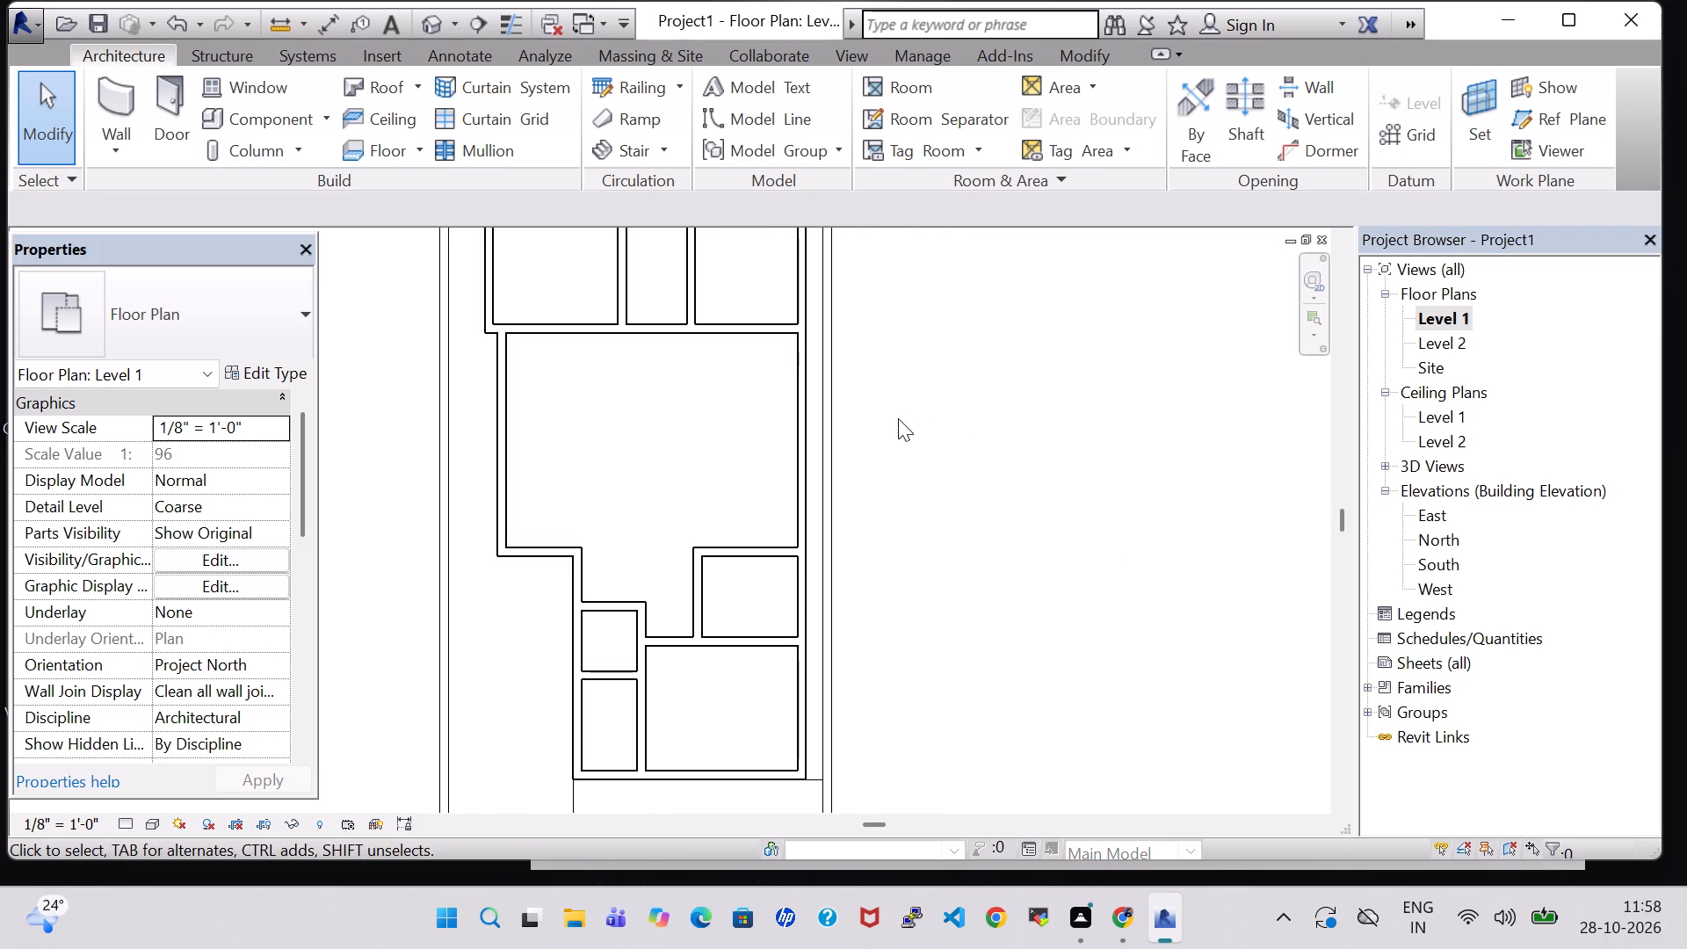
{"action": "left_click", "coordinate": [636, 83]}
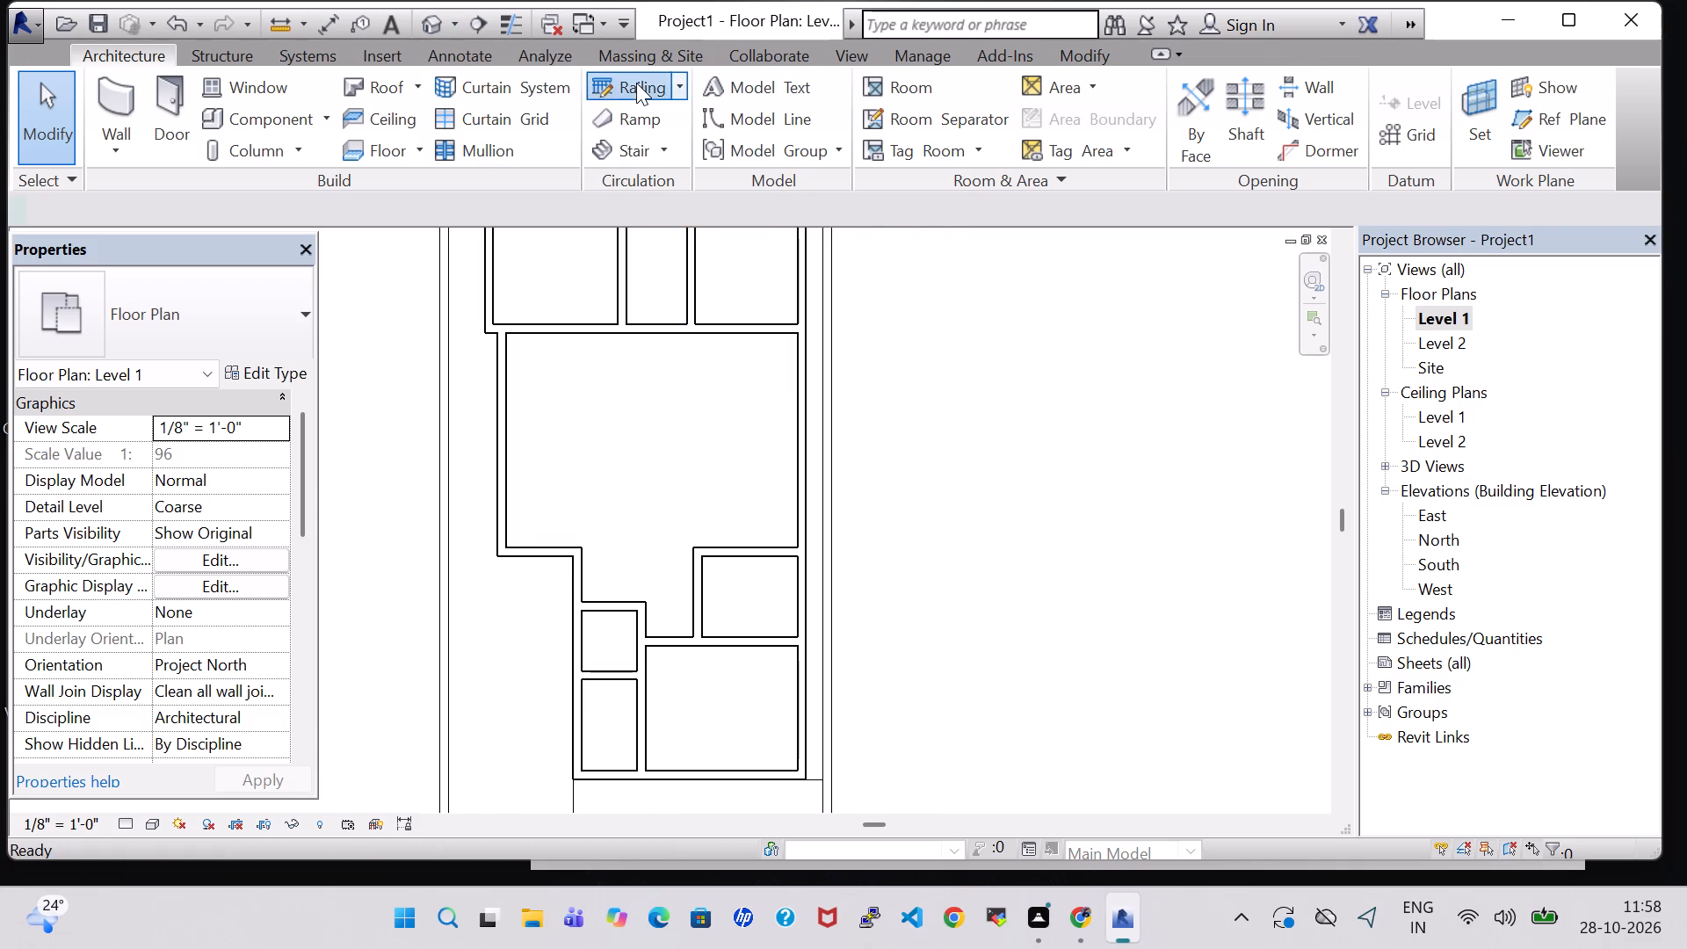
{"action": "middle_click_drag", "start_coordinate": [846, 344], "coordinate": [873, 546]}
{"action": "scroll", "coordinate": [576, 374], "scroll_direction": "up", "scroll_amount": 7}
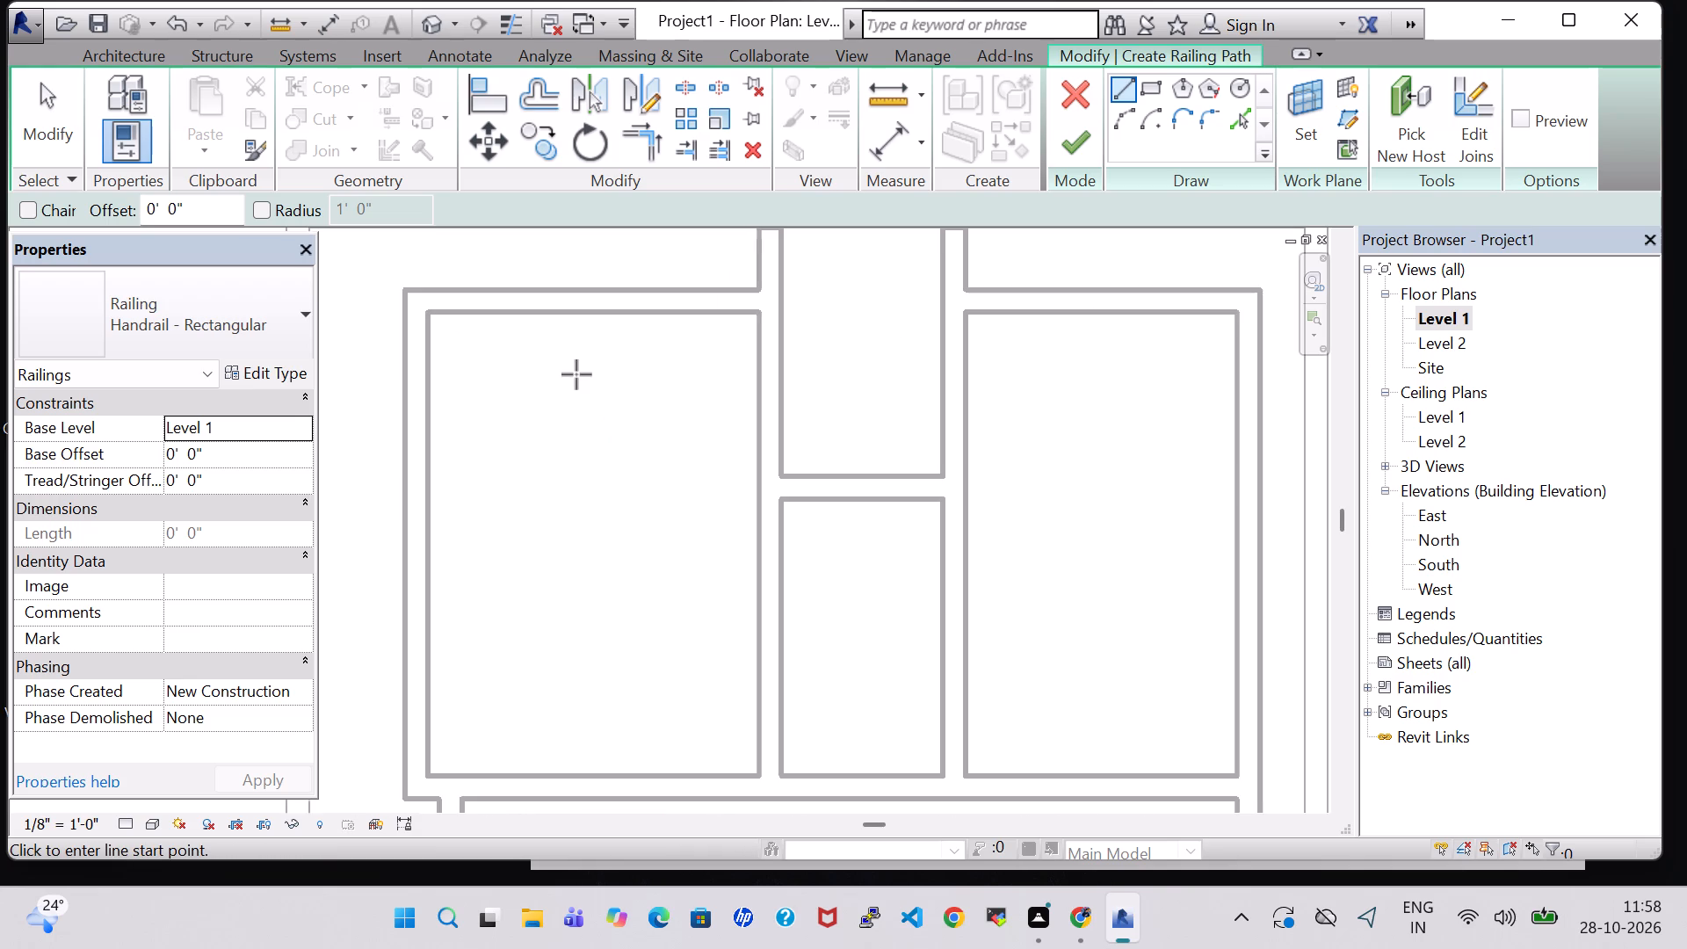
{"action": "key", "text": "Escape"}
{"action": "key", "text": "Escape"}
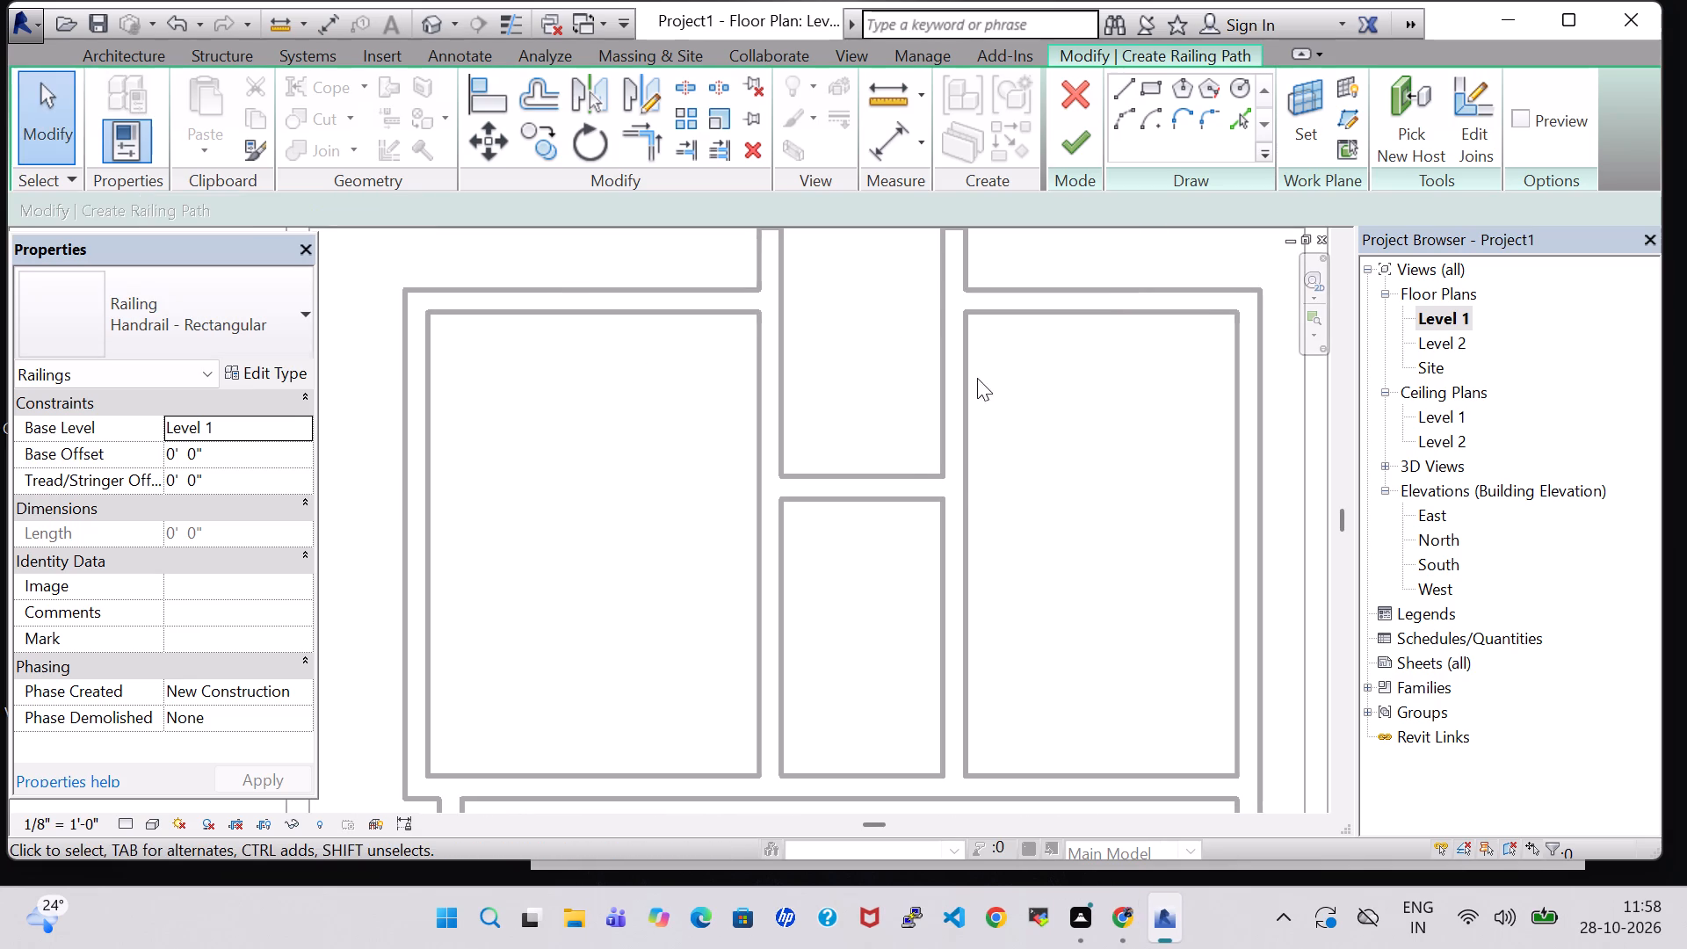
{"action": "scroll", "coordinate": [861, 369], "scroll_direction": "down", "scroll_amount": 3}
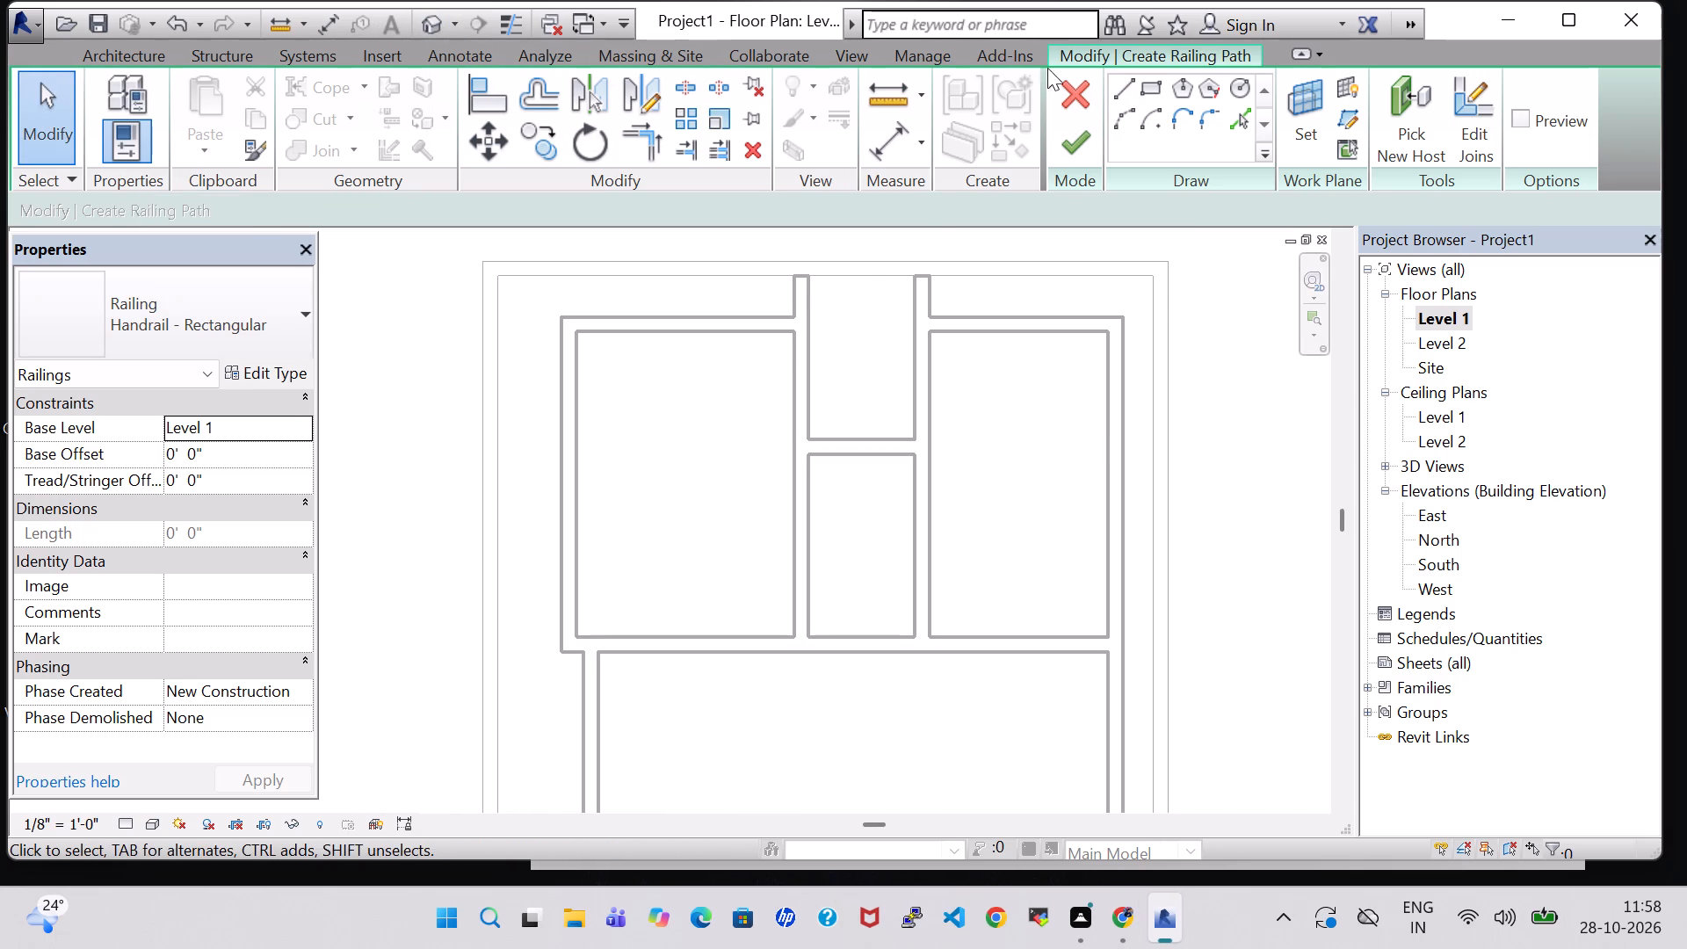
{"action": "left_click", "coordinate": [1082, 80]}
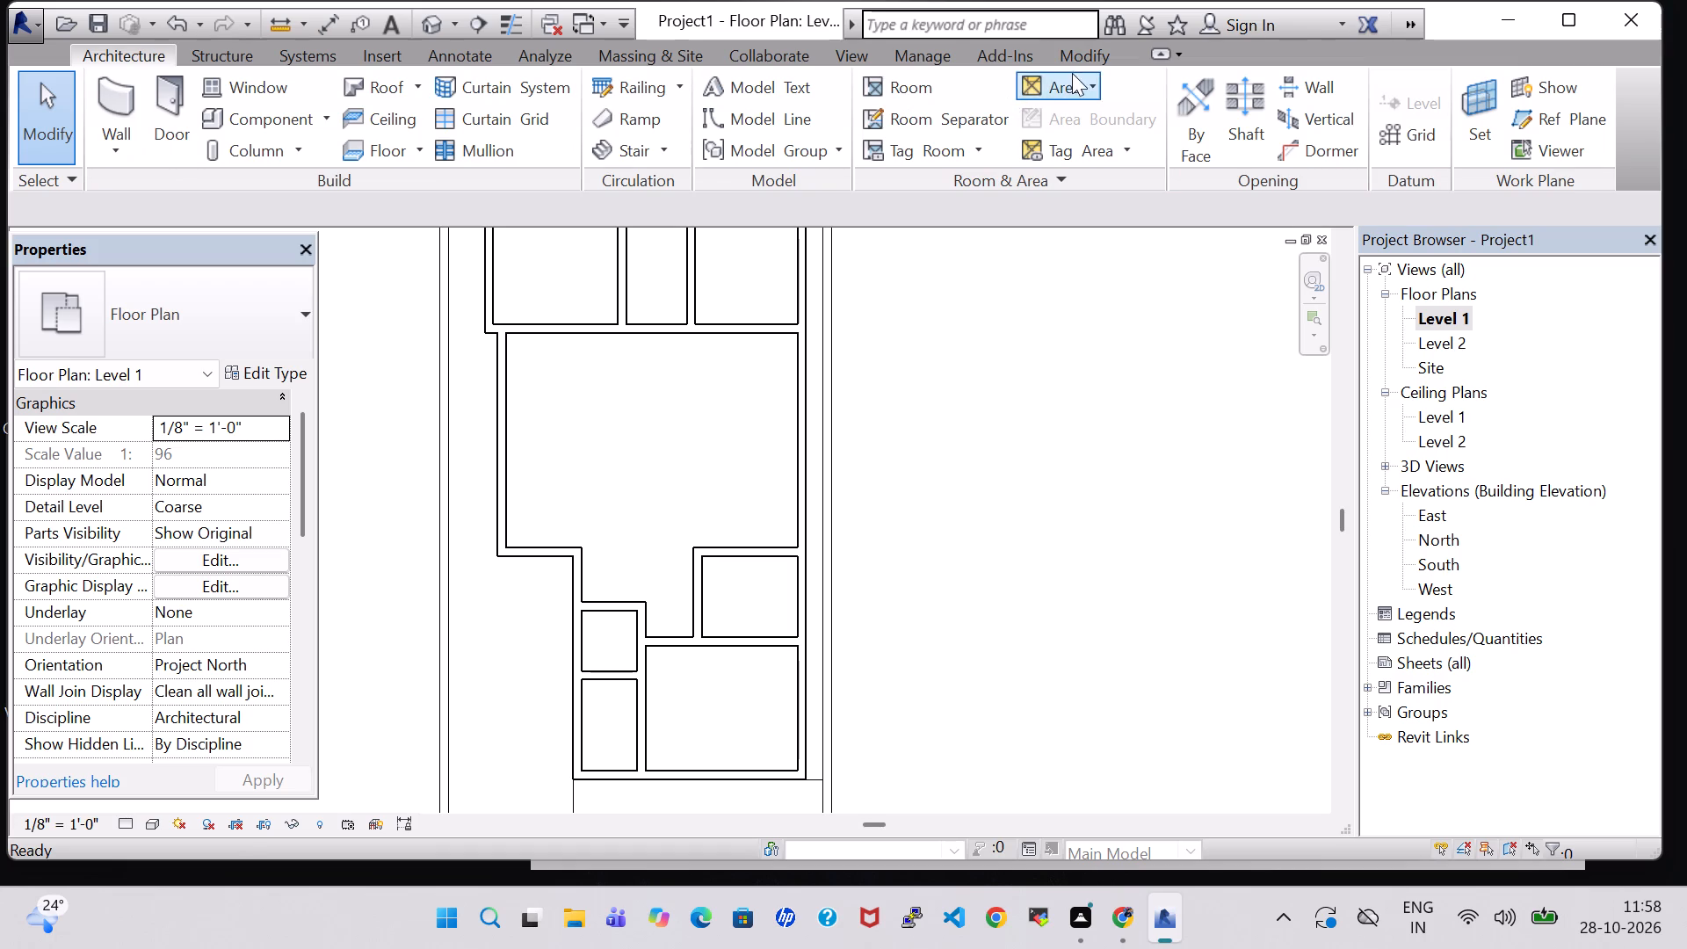
Split the top perimeter wall at two points, in line with the inner faces of the two passage partitions.
{"action": "left_click", "coordinate": [1064, 54]}
{"action": "scroll", "coordinate": [719, 109], "scroll_direction": "up", "scroll_amount": 2}
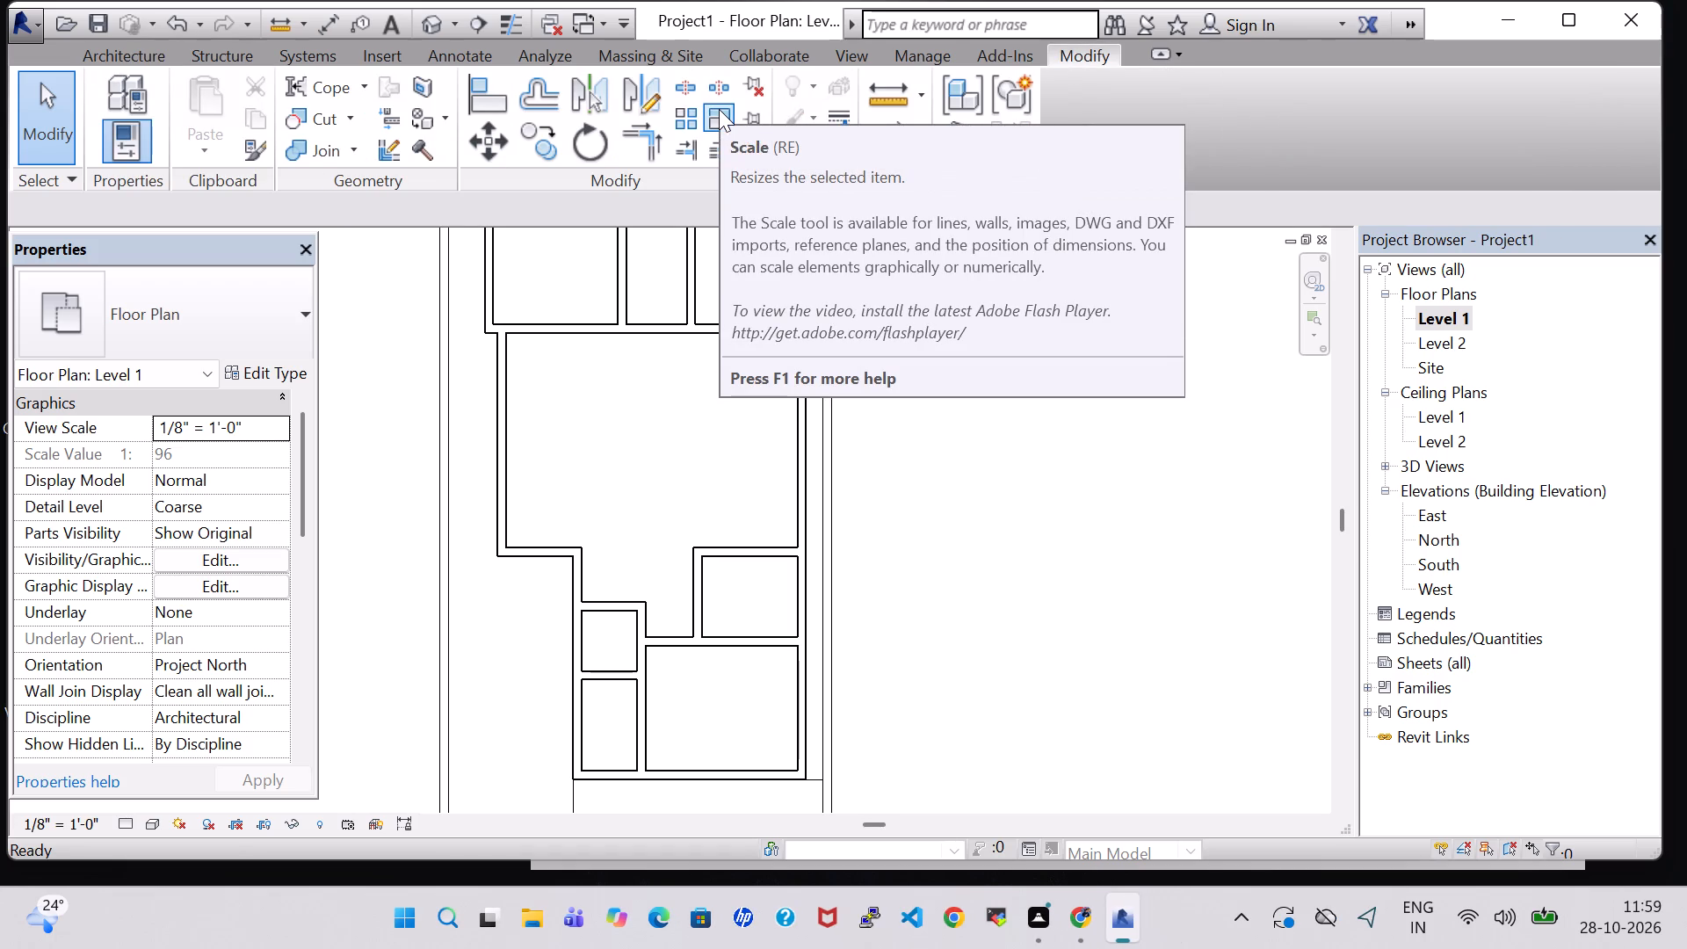
{"action": "left_click", "coordinate": [673, 88]}
{"action": "middle_click_drag", "start_coordinate": [654, 286], "coordinate": [668, 450]}
{"action": "scroll", "coordinate": [668, 436], "scroll_direction": "up", "scroll_amount": 5}
{"action": "middle_click_drag", "start_coordinate": [668, 236], "coordinate": [673, 430]}
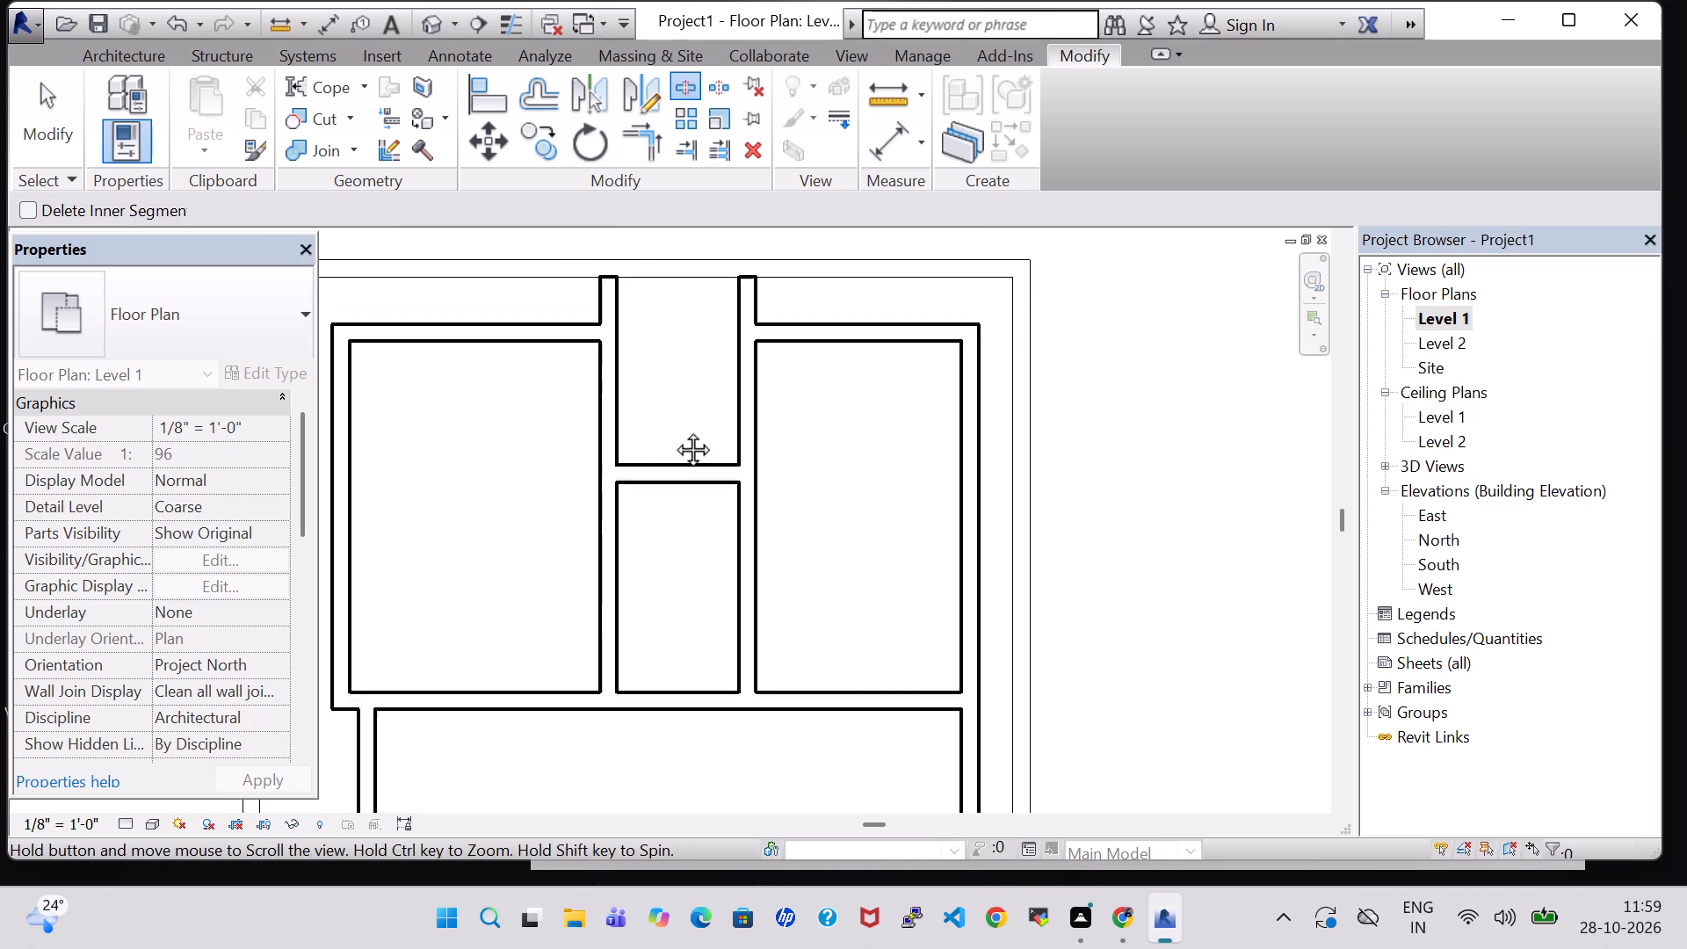
{"action": "middle_click_drag", "start_coordinate": [673, 430], "coordinate": [673, 464]}
{"action": "scroll", "coordinate": [682, 430], "scroll_direction": "up", "scroll_amount": 4}
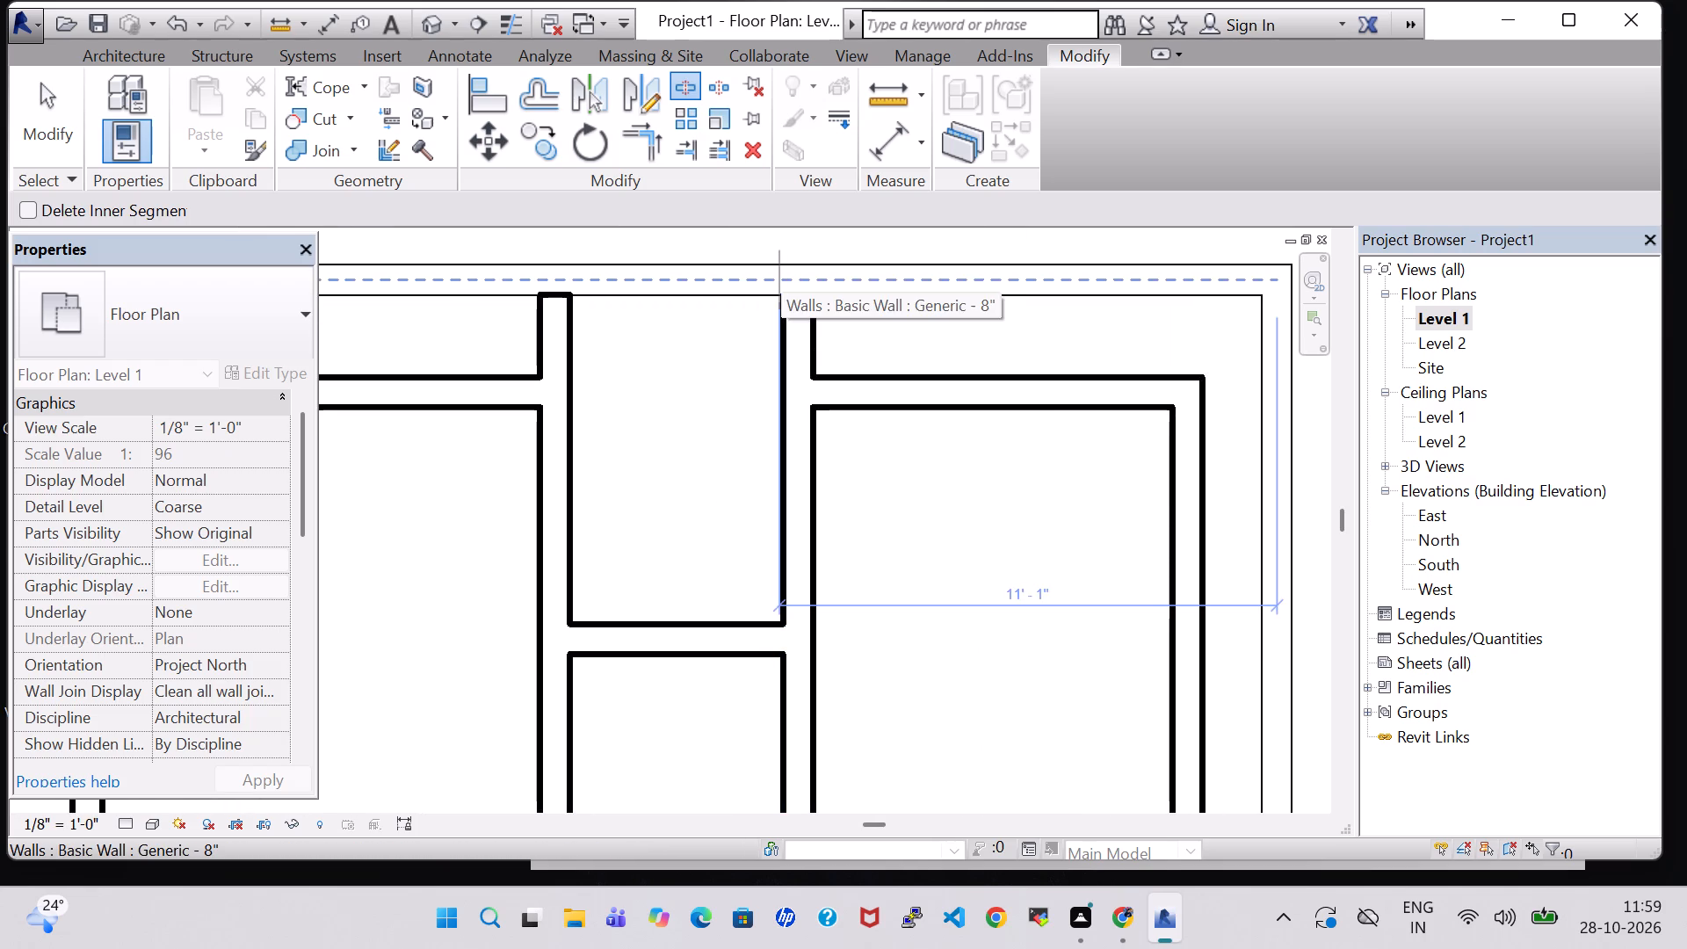
{"action": "left_click", "coordinate": [781, 276]}
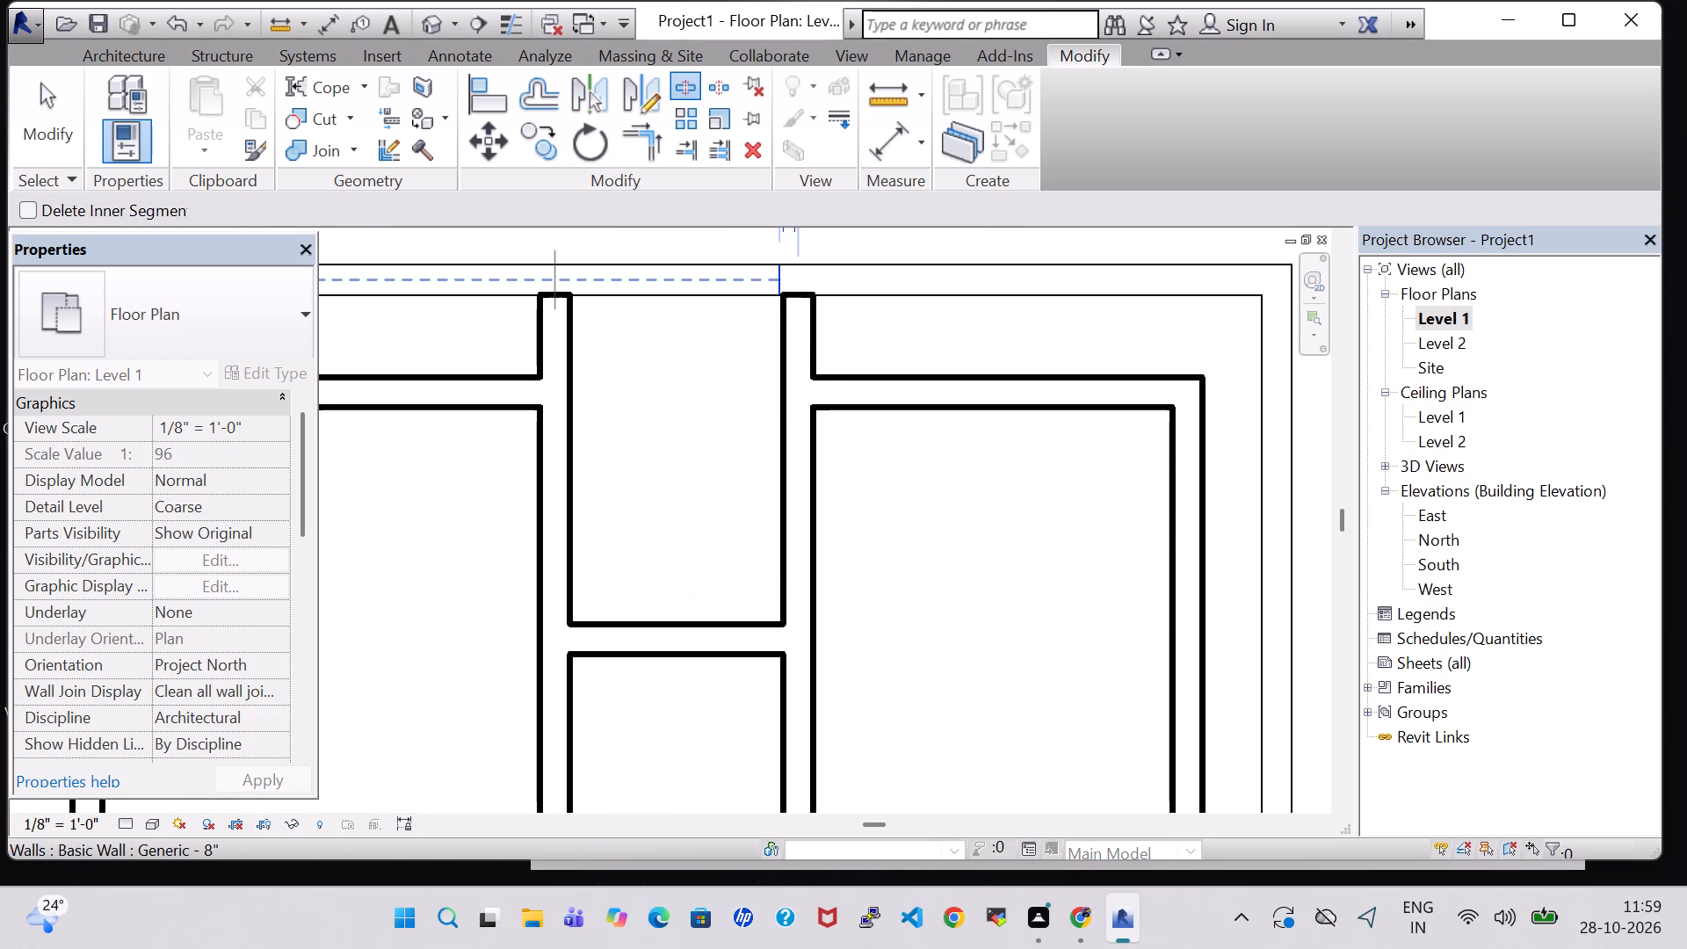
{"action": "left_click", "coordinate": [576, 275]}
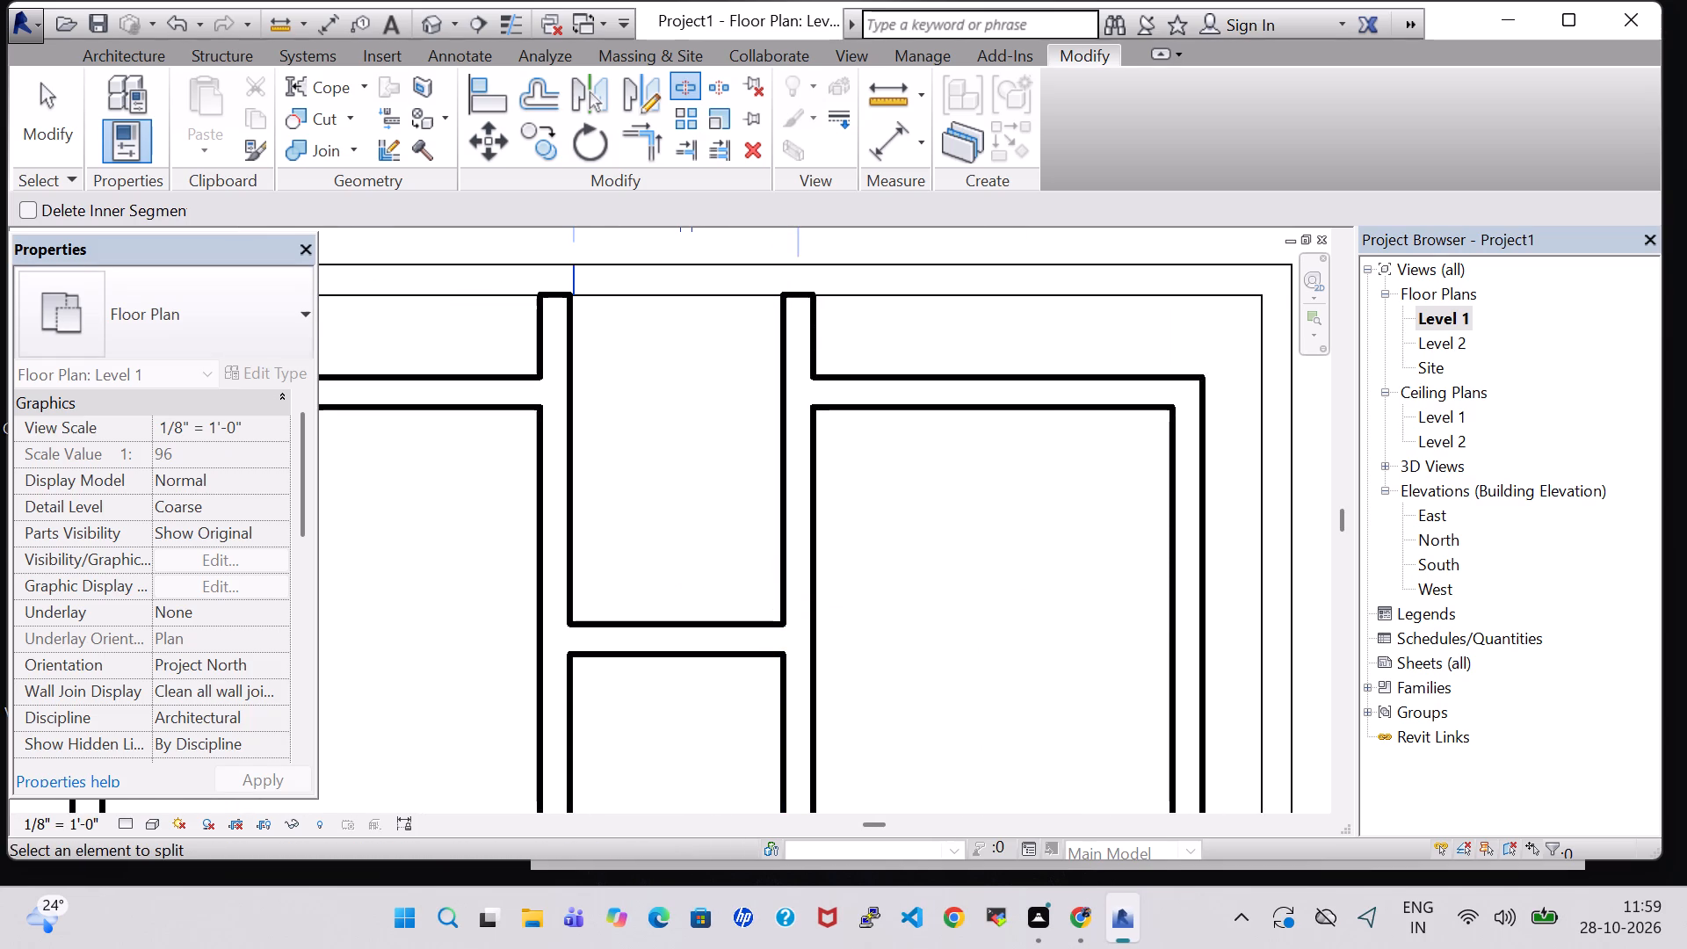
{"action": "key", "text": "Escape"}
{"action": "key", "text": "Escape"}
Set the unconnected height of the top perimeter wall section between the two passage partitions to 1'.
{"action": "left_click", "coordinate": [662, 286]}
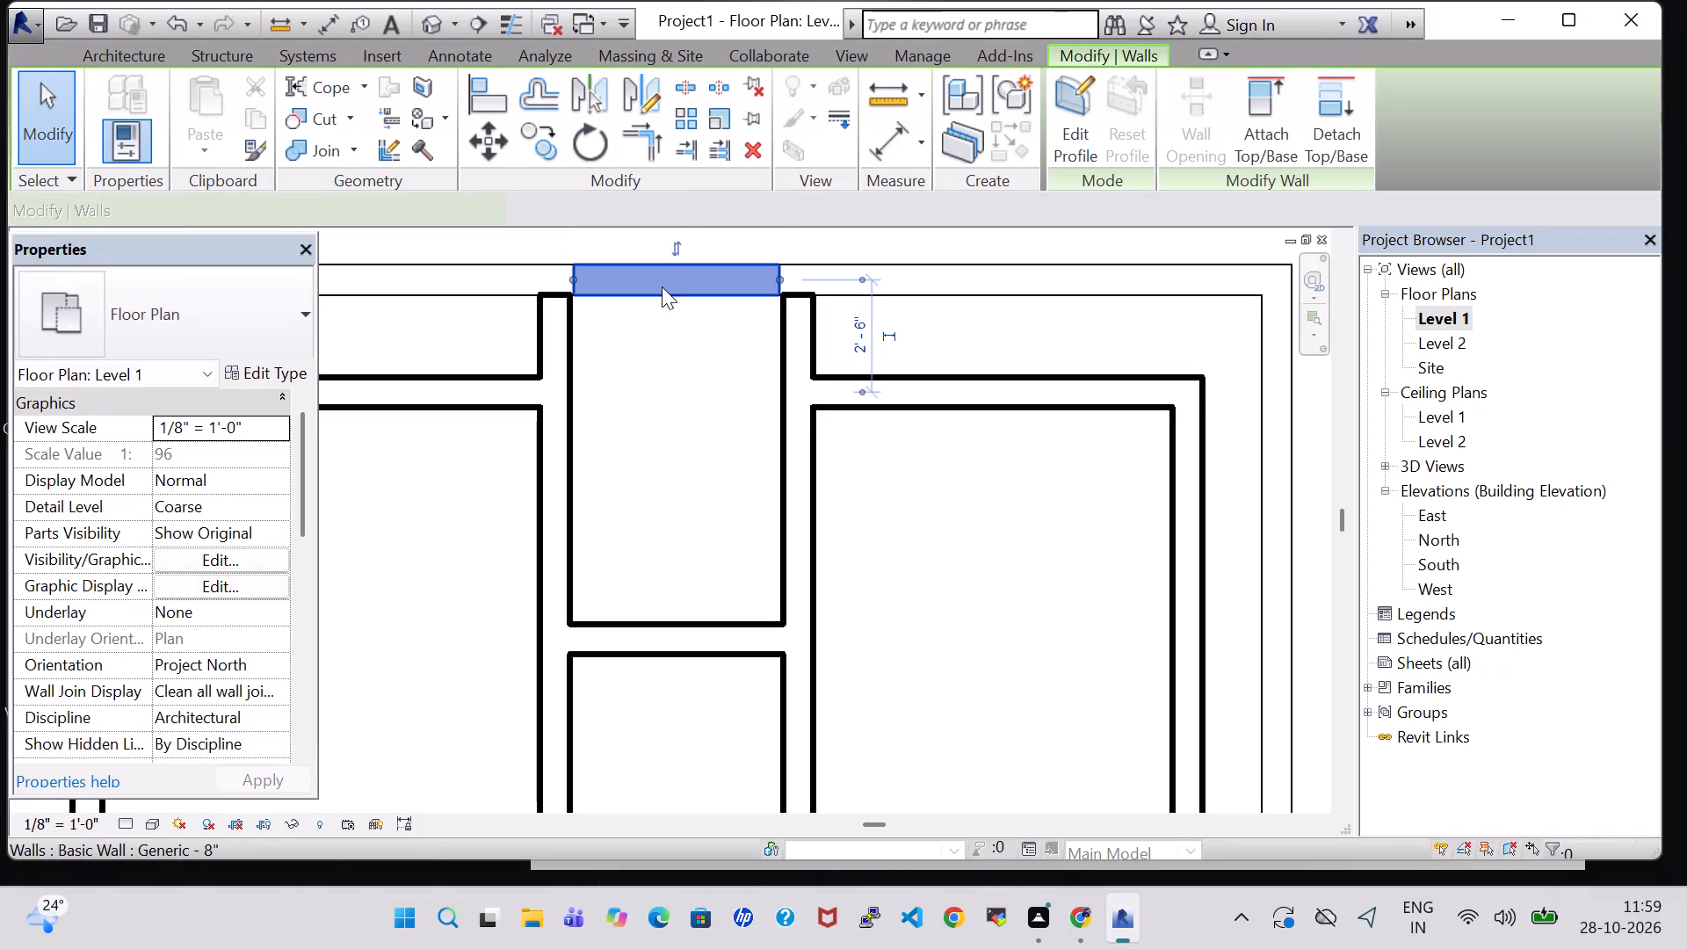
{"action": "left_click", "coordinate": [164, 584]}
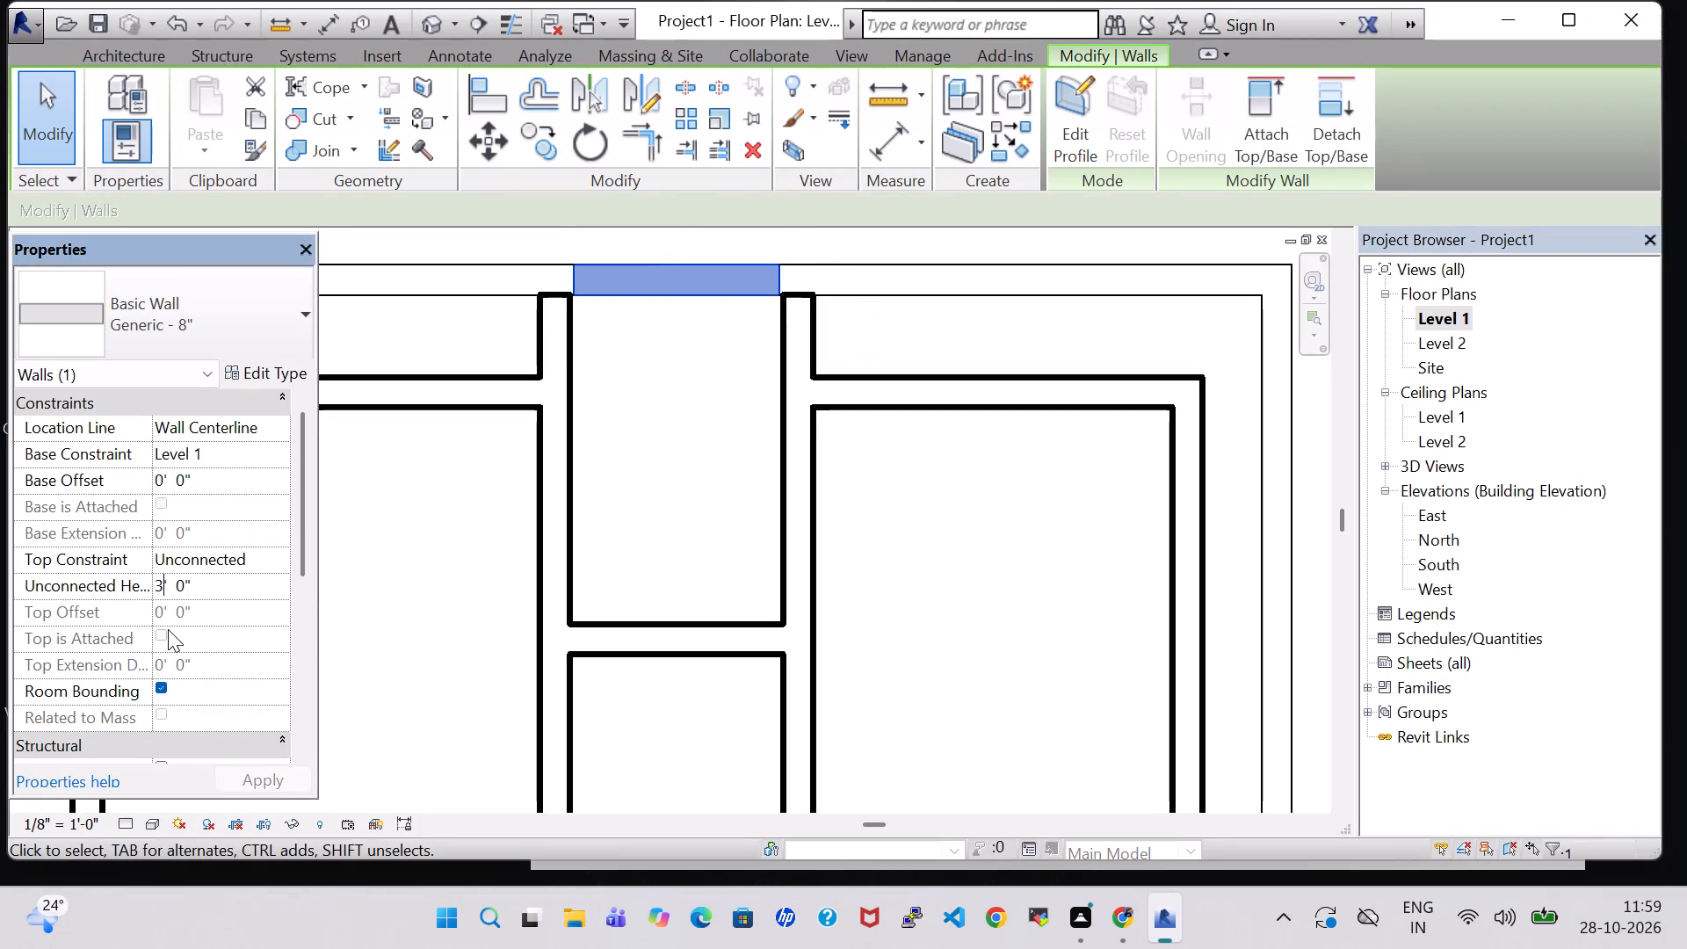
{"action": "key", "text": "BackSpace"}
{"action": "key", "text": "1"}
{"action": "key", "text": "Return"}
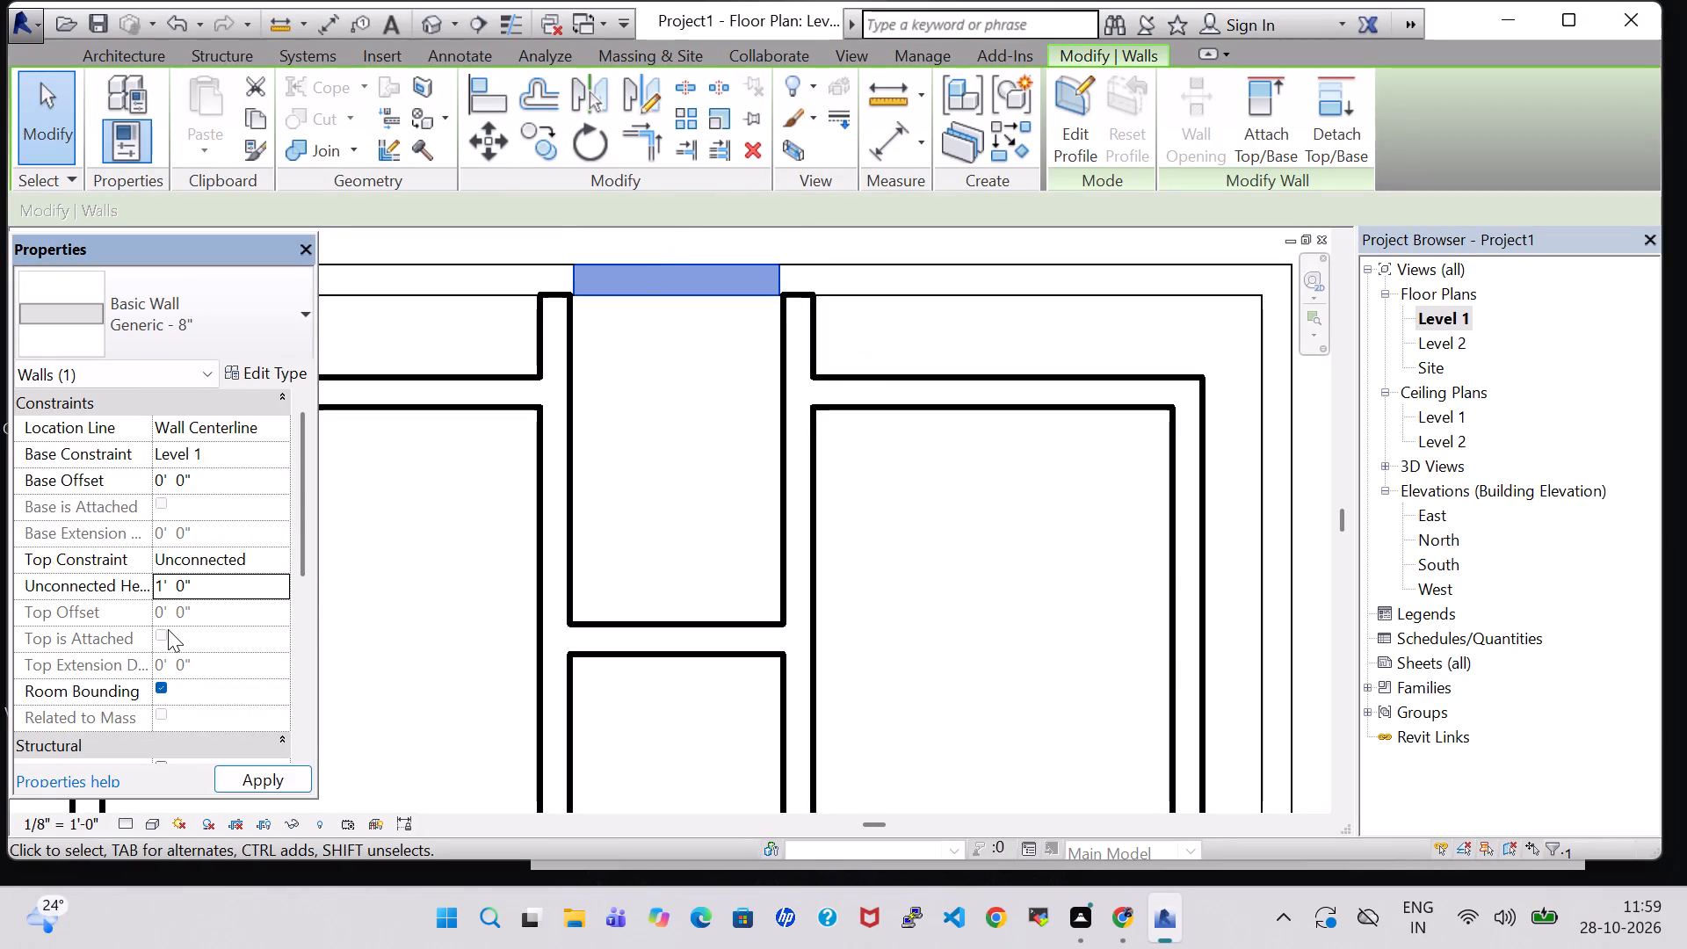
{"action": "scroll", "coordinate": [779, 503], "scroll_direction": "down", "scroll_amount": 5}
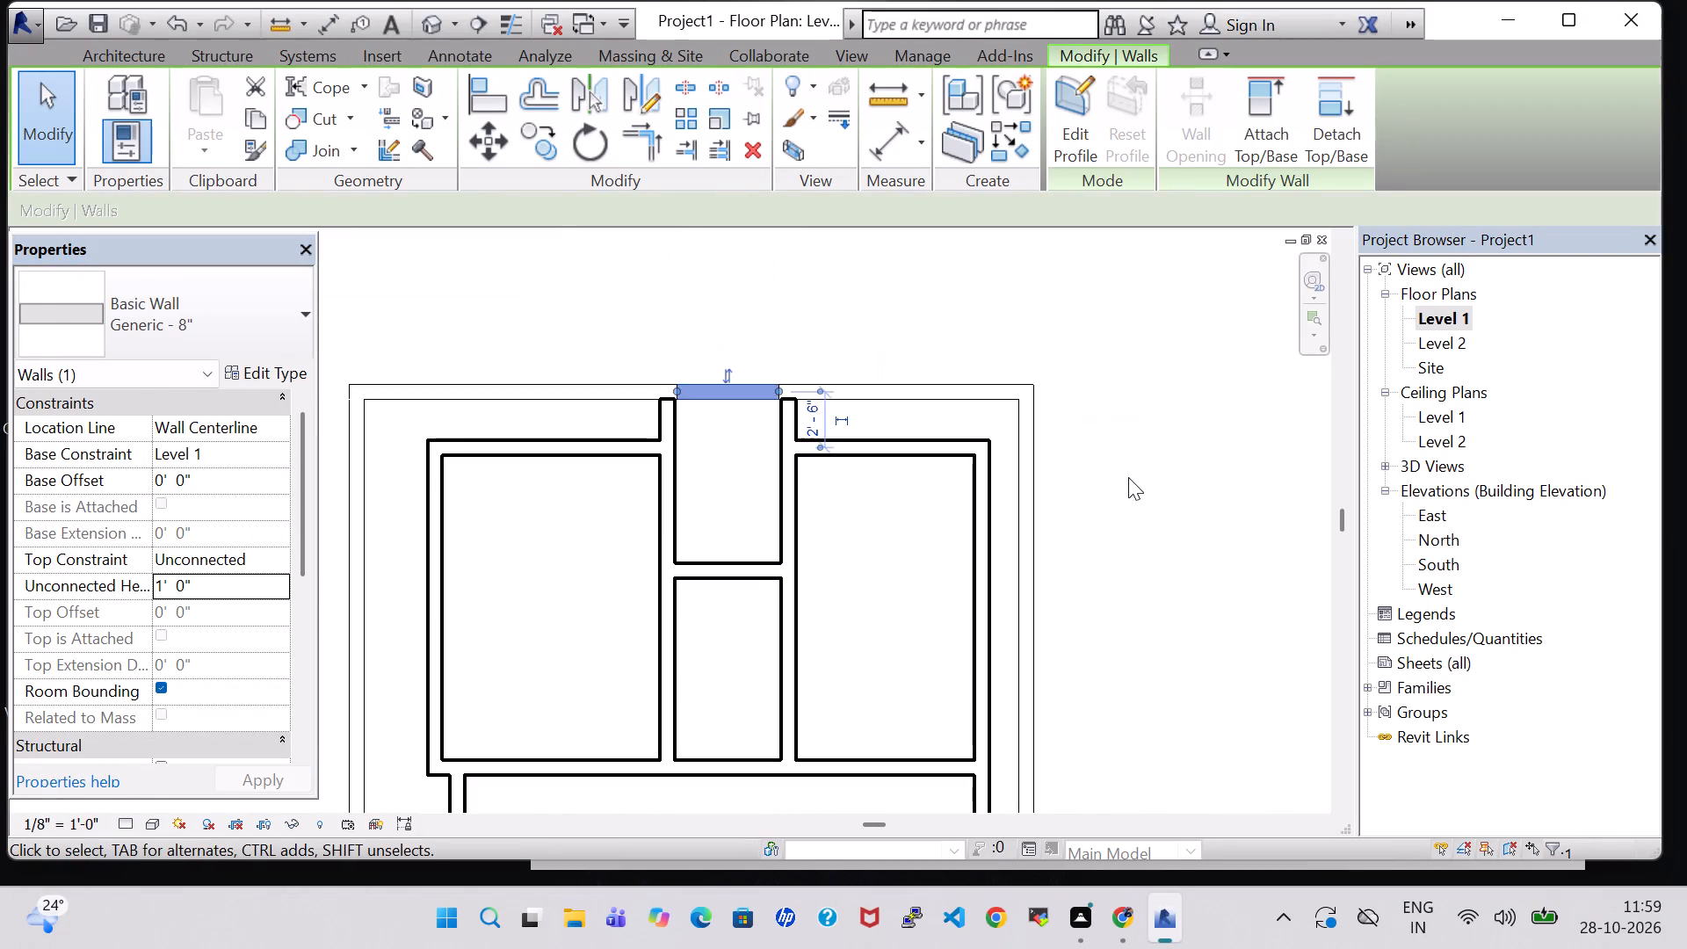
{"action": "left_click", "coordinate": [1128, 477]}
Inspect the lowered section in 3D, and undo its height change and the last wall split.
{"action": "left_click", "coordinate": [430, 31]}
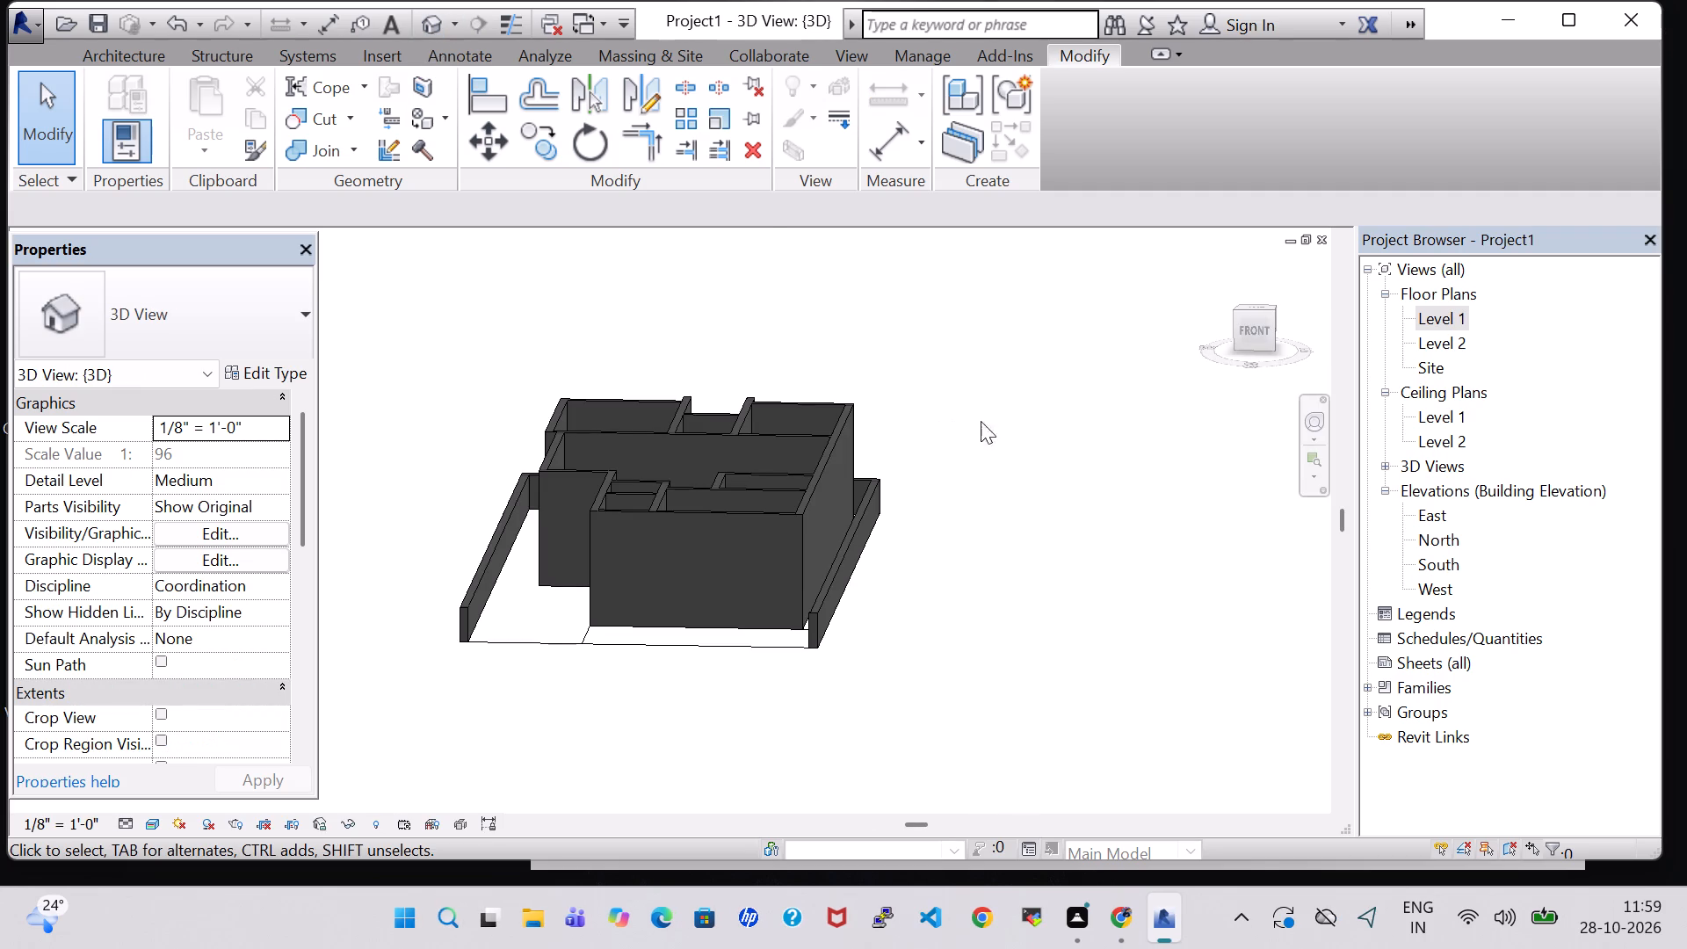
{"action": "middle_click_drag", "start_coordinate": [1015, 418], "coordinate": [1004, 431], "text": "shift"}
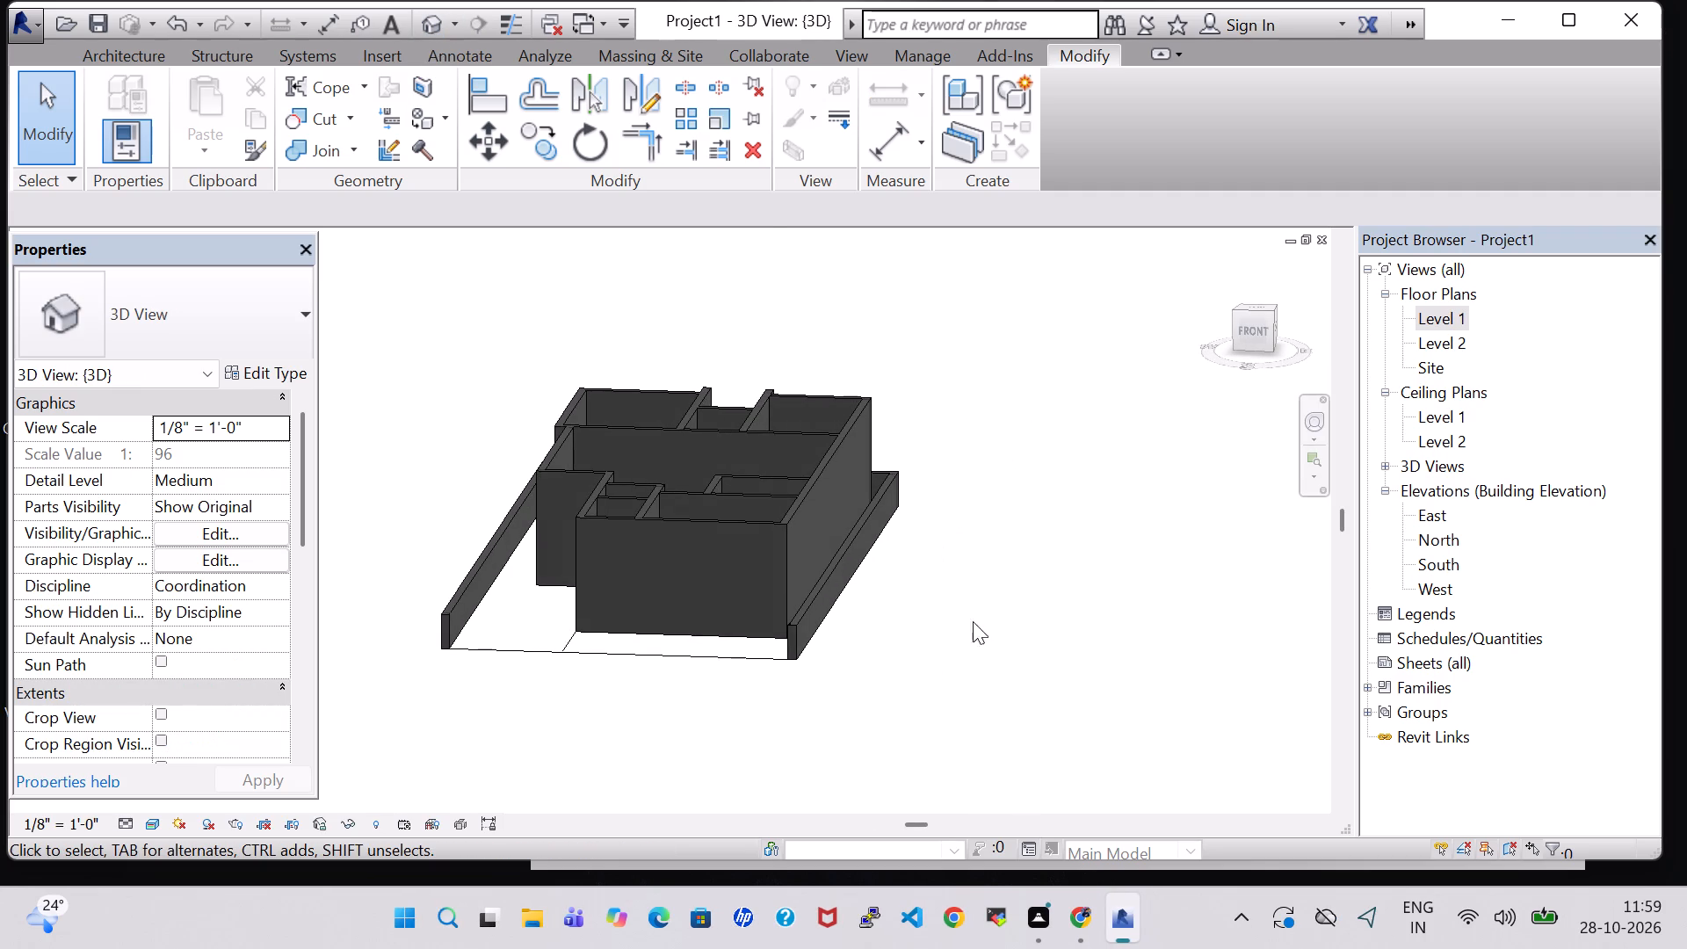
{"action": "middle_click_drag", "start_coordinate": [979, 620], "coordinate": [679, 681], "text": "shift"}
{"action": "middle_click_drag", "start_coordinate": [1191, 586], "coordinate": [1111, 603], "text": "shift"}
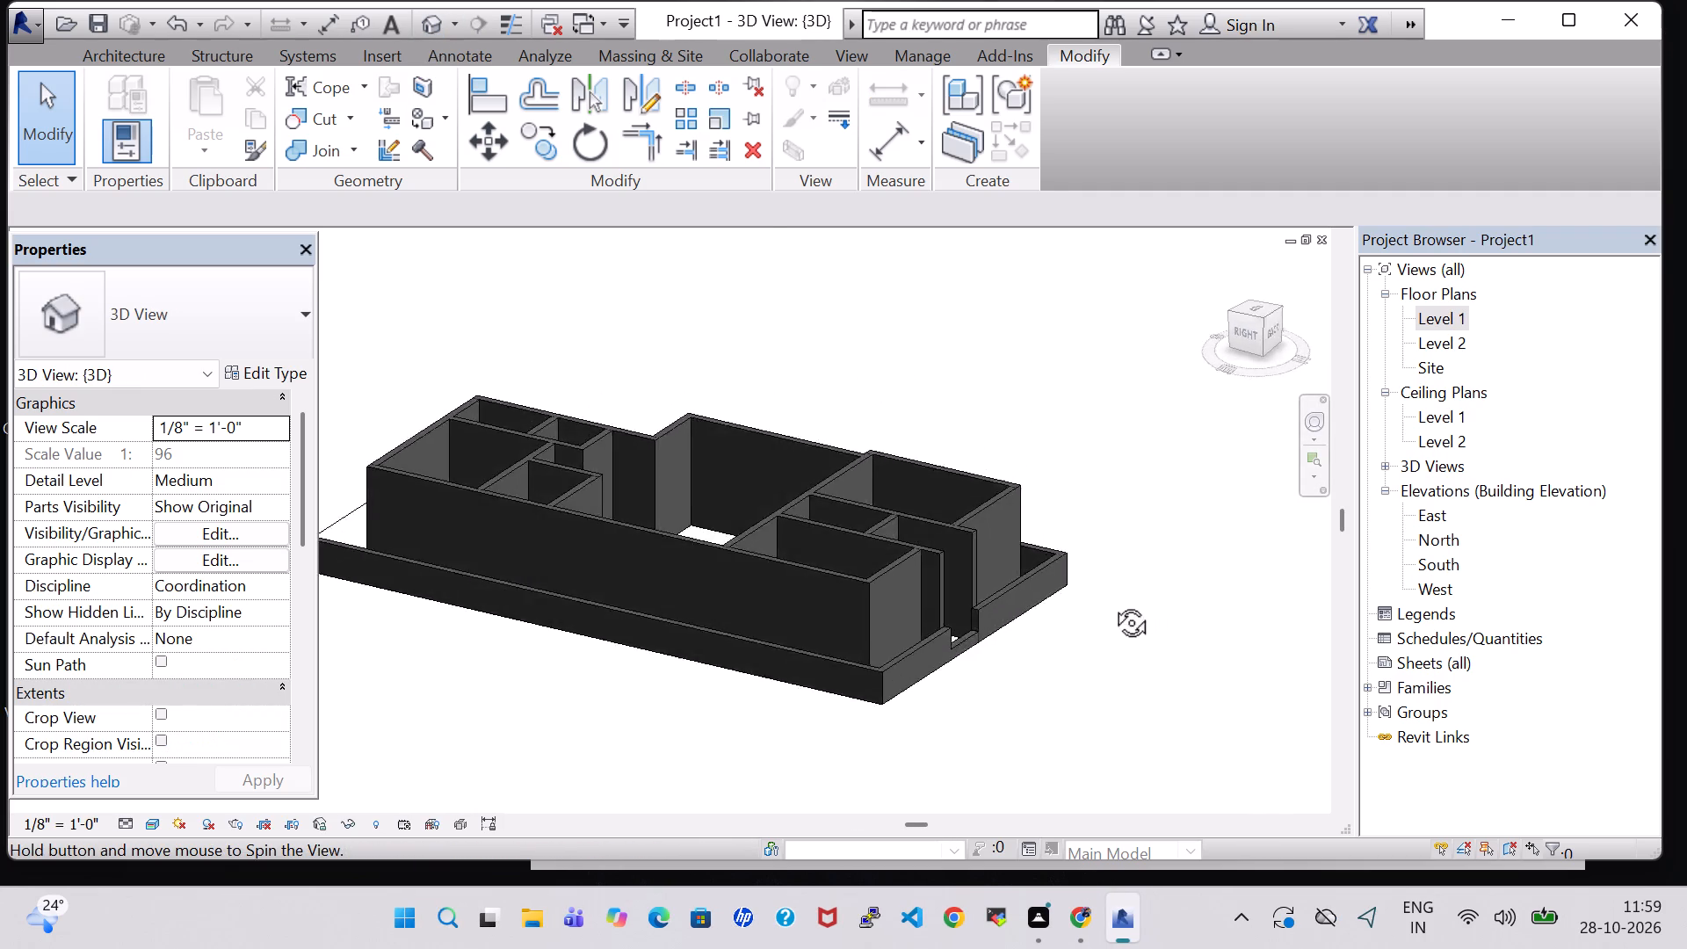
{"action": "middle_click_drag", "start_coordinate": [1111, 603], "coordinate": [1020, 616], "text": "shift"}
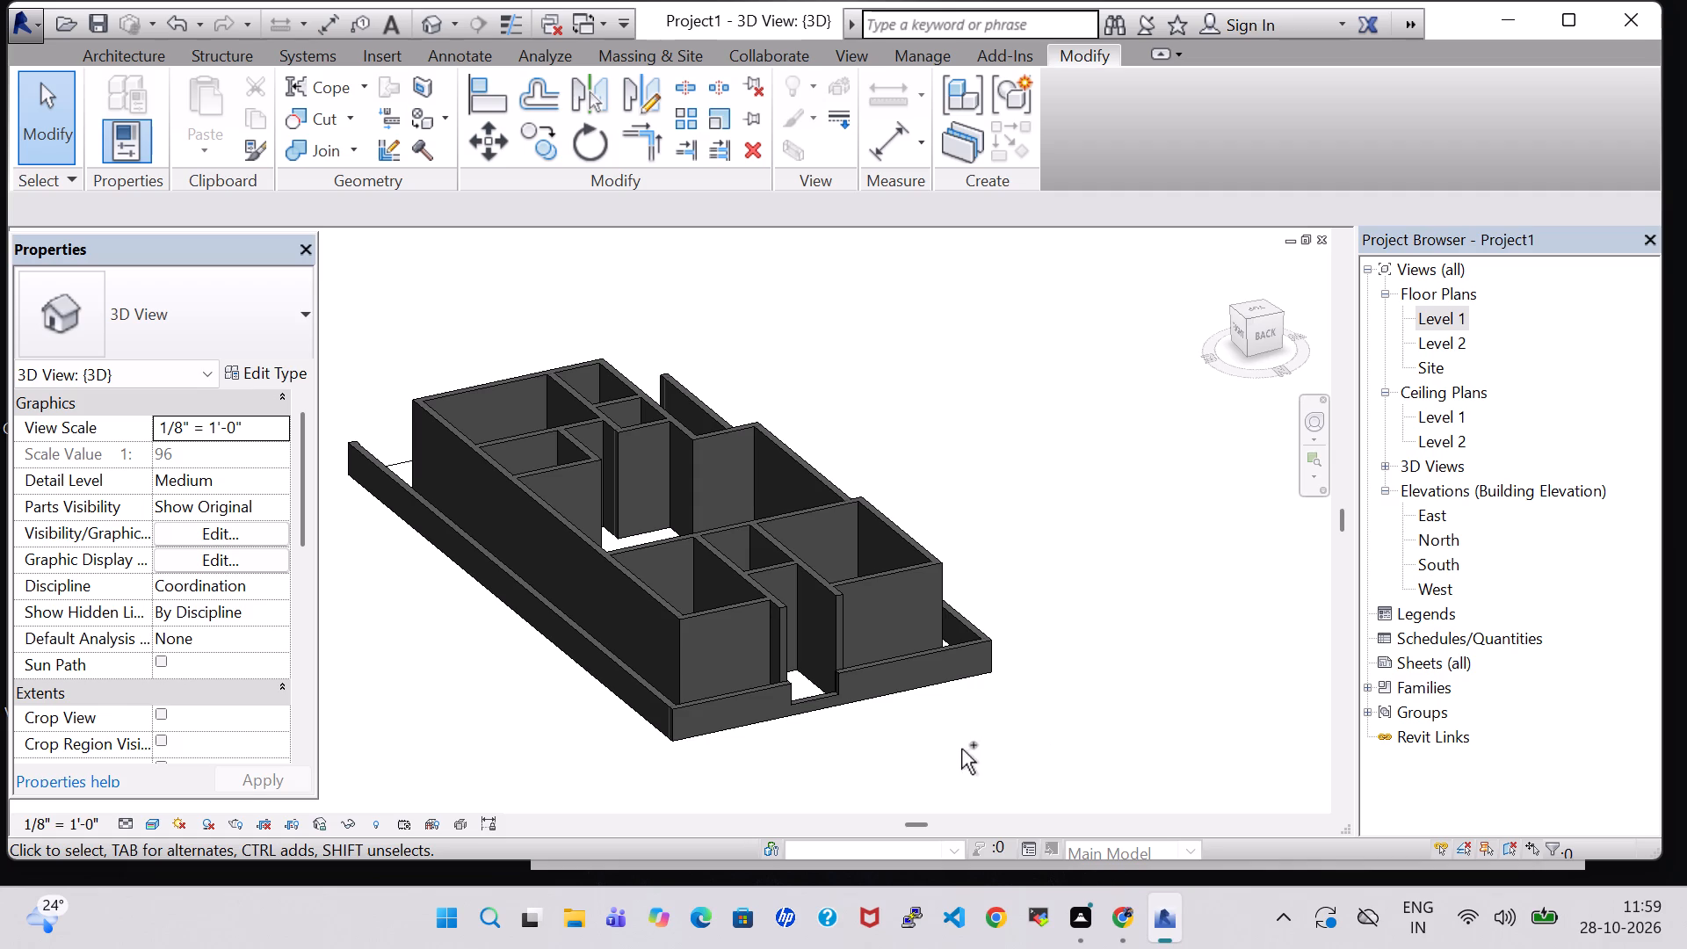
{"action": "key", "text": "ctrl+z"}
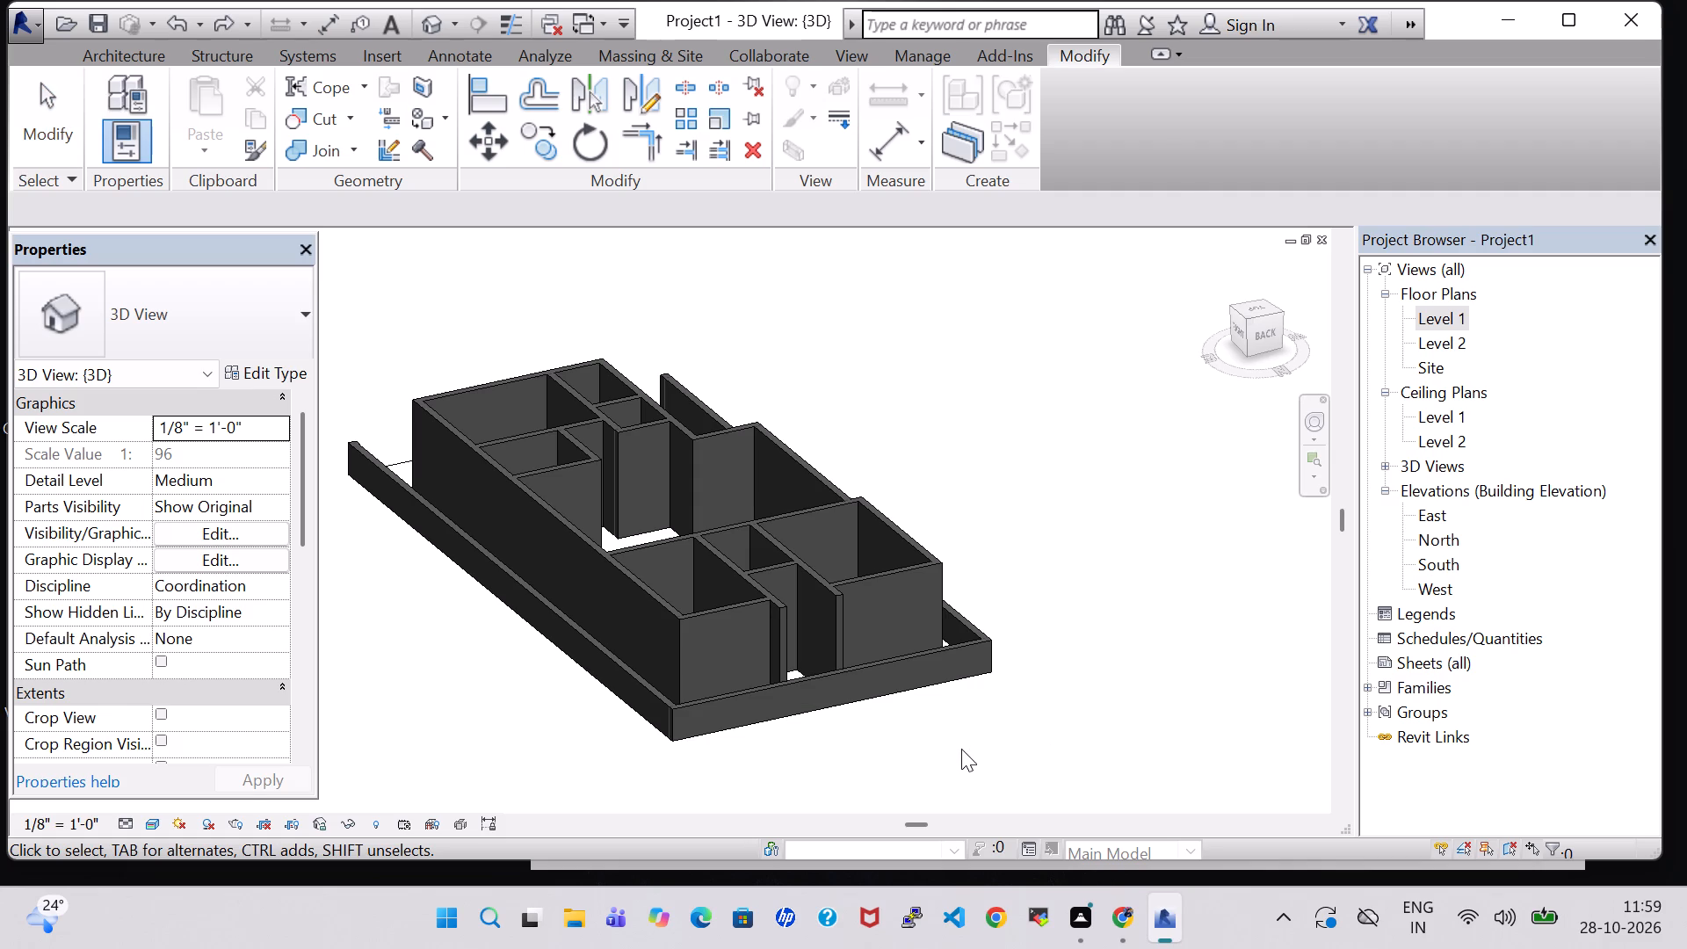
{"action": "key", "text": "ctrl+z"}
Examine the perimeter wall and the passage at the plan's top end in both 3D and the Level 1 plan.
{"action": "middle_click_drag", "start_coordinate": [961, 749], "coordinate": [1056, 725], "text": "shift"}
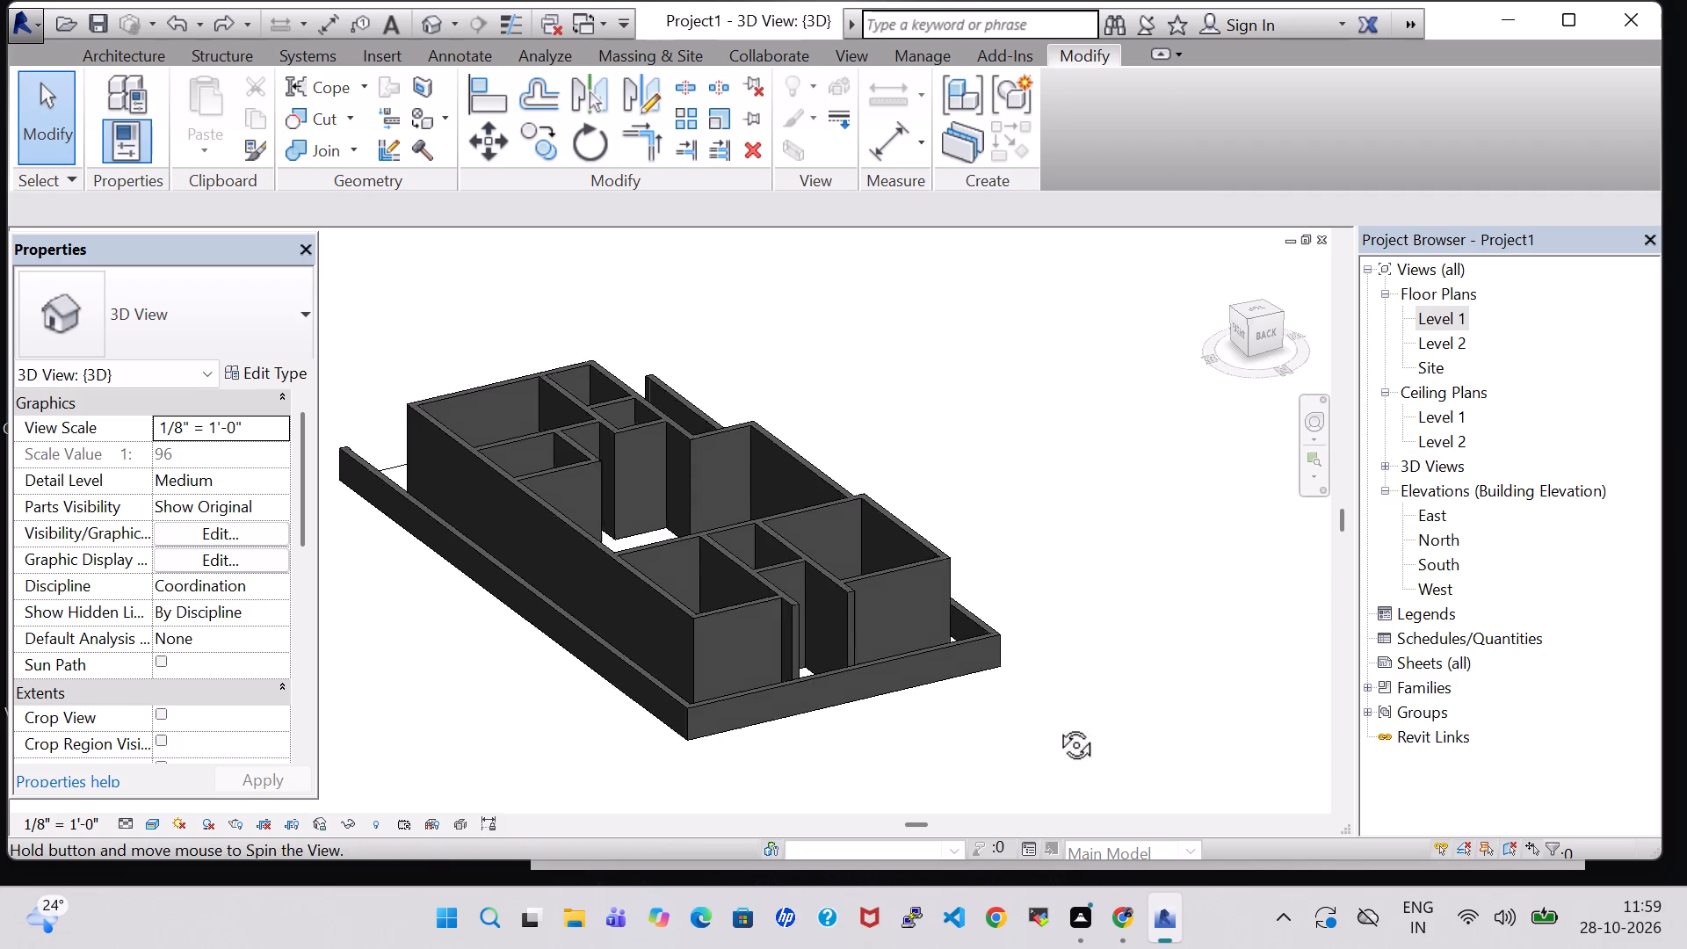
{"action": "middle_click_drag", "start_coordinate": [1056, 725], "coordinate": [1162, 688], "text": "shift"}
{"action": "middle_click_drag", "start_coordinate": [938, 690], "coordinate": [1164, 635], "text": "shift"}
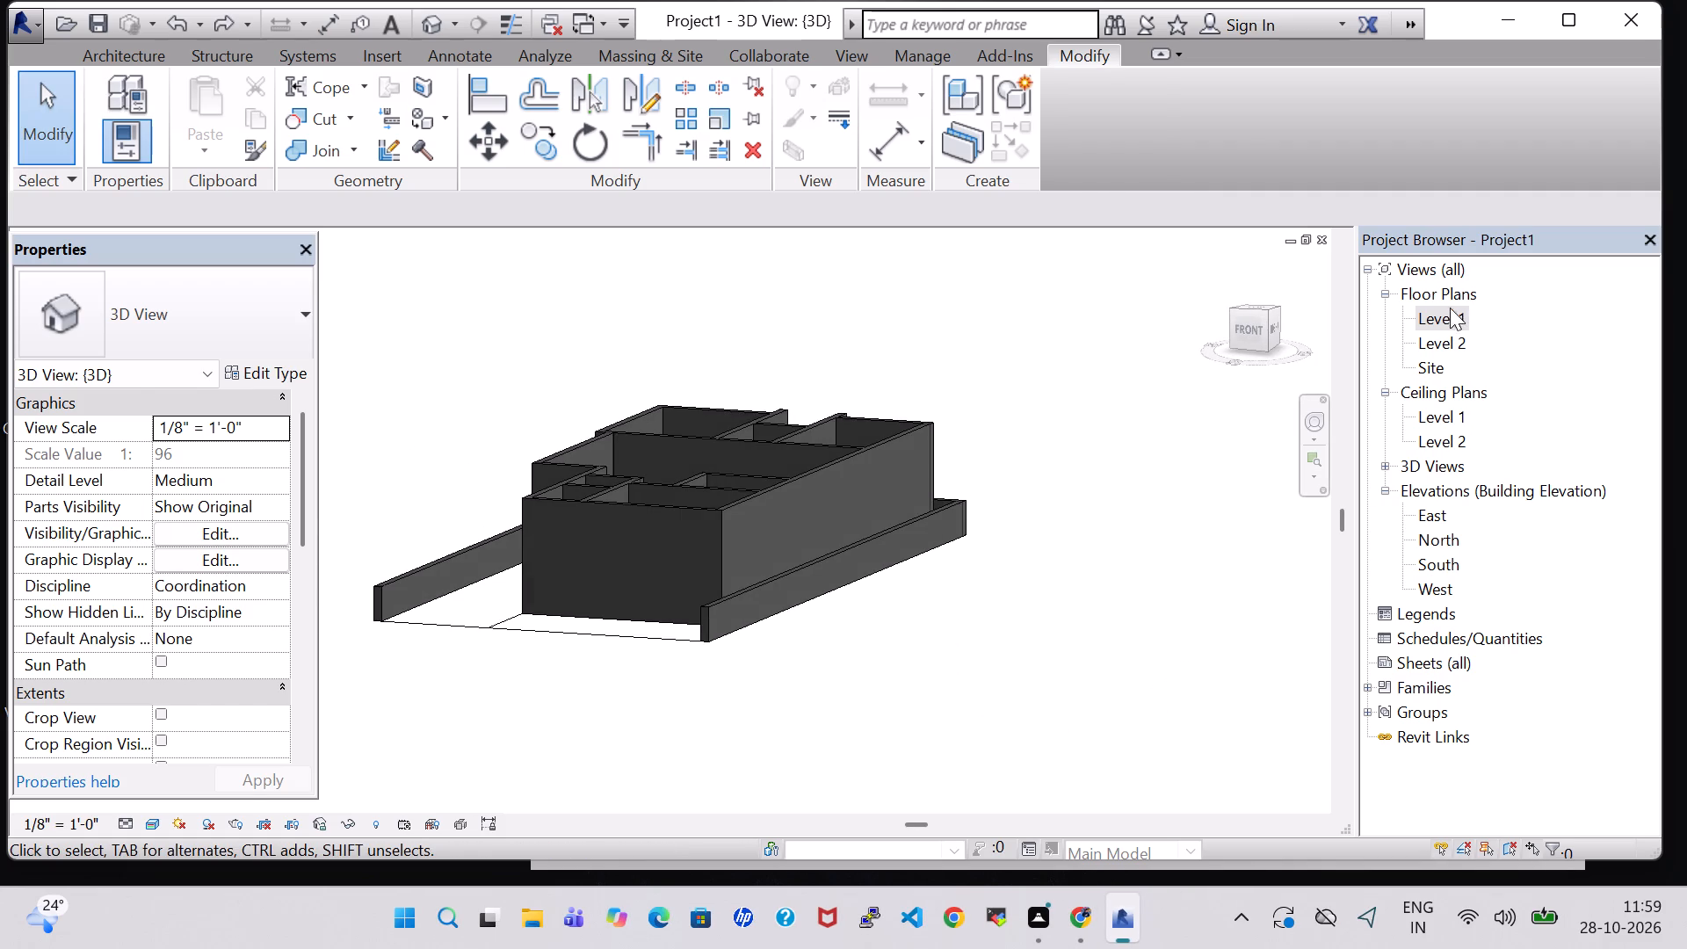
{"action": "double_click", "coordinate": [1450, 308]}
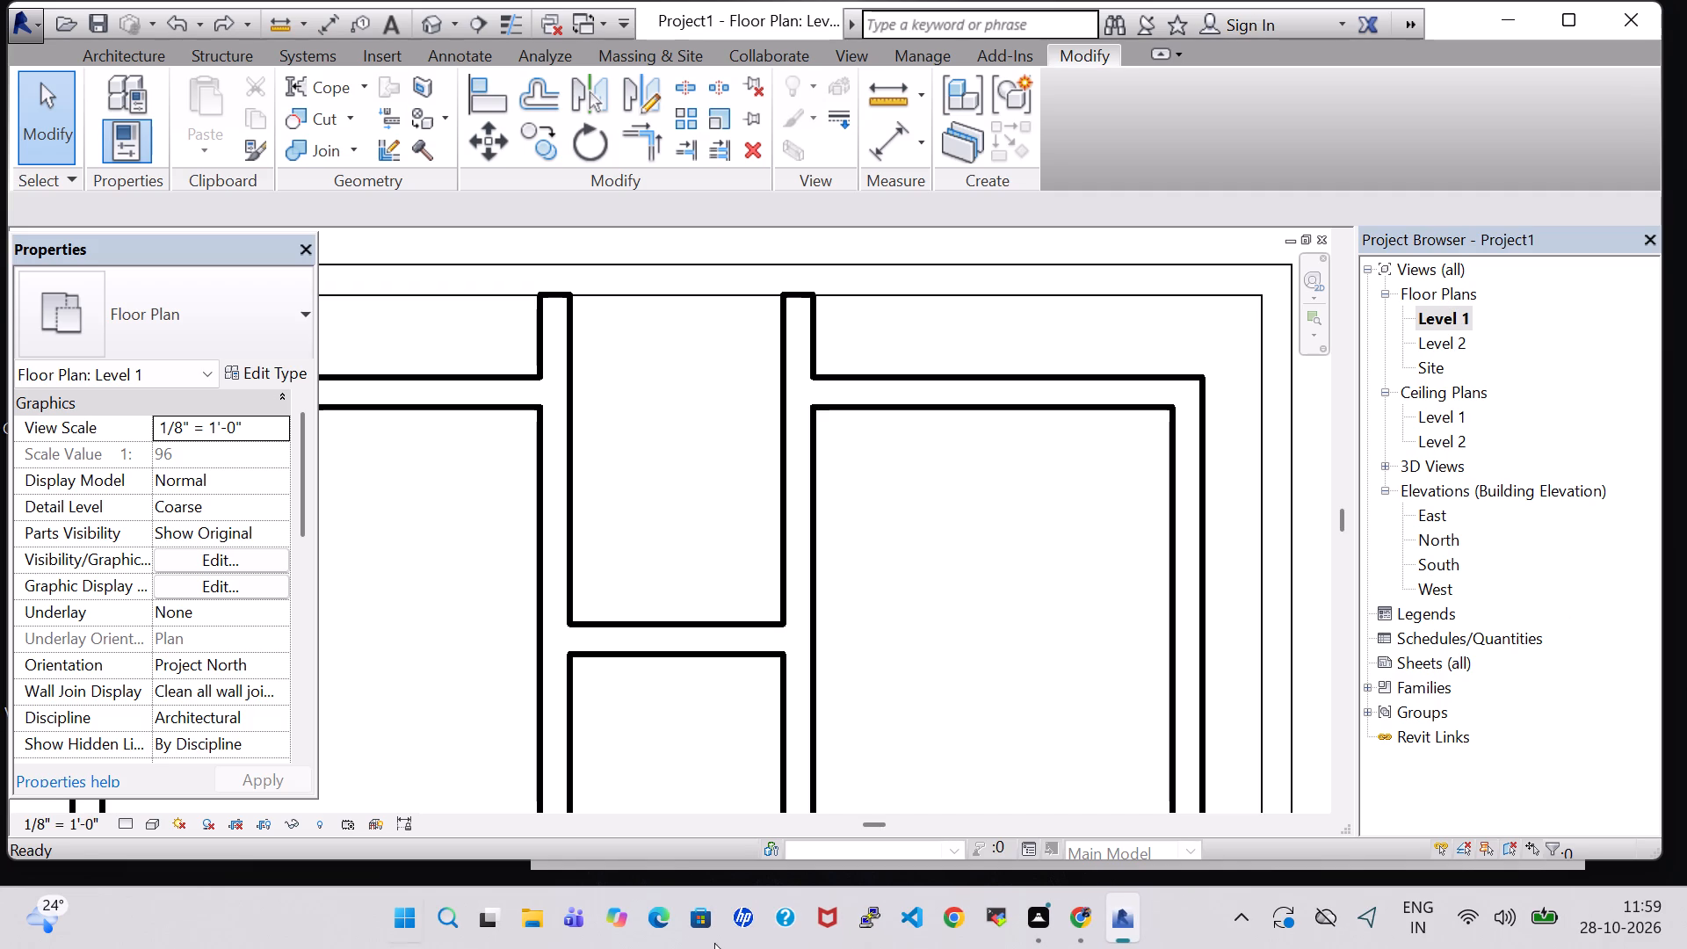
{"action": "scroll", "coordinate": [729, 351], "scroll_direction": "down", "scroll_amount": 5}
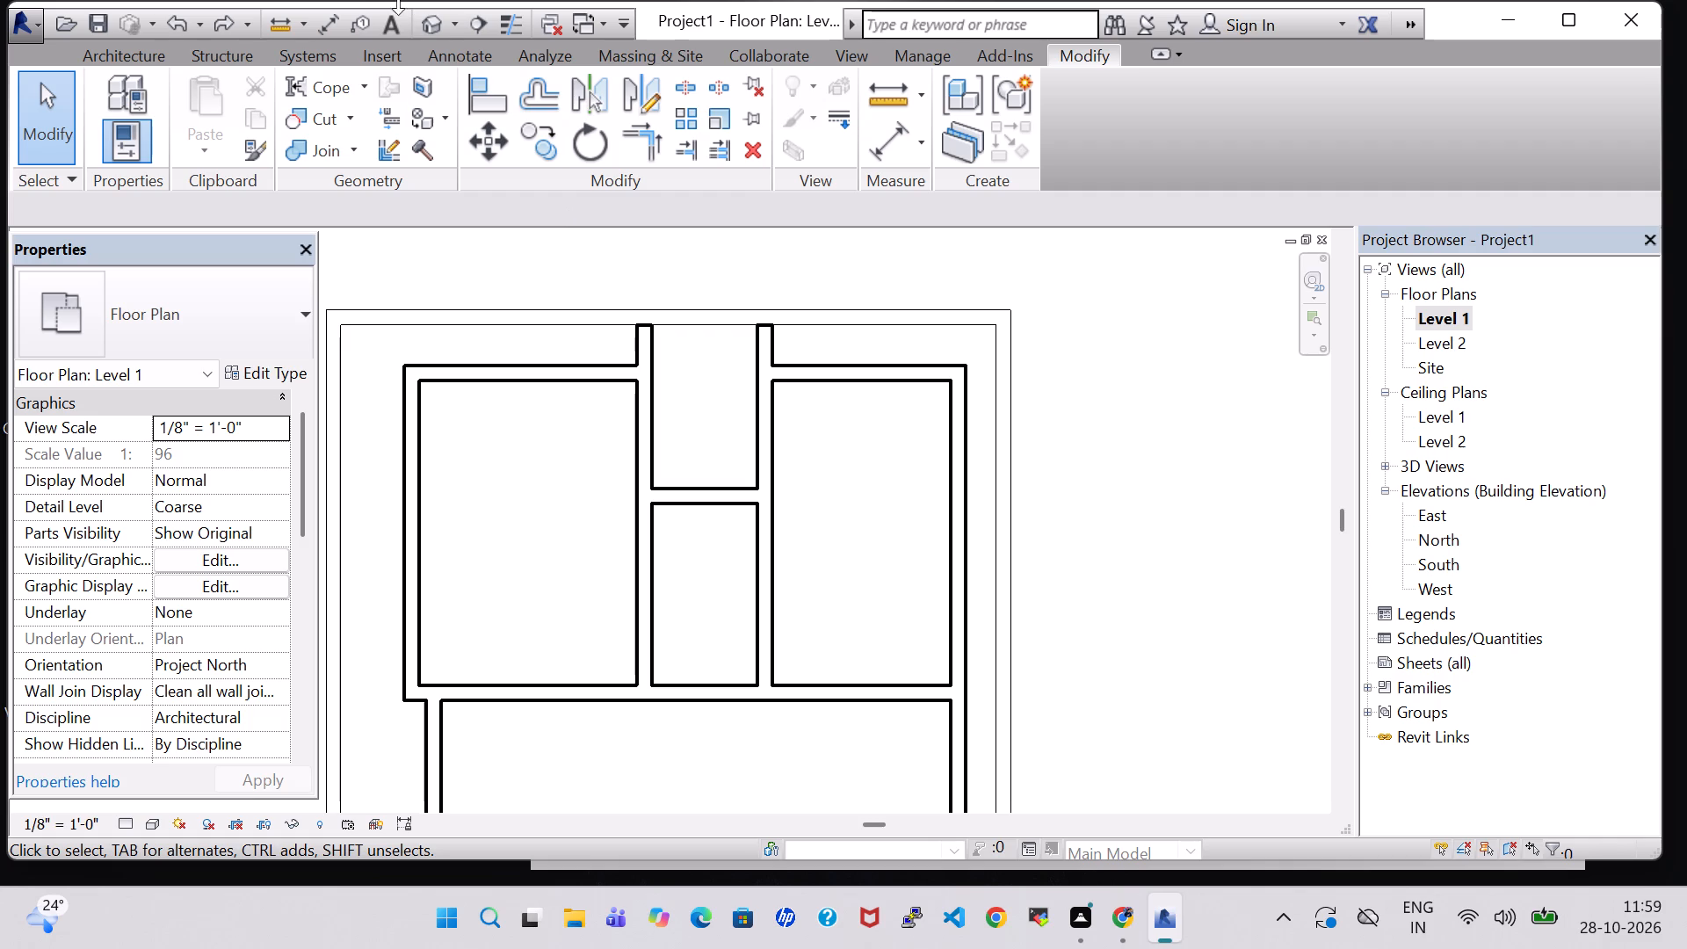
{"action": "scroll", "coordinate": [1336, 552], "scroll_direction": "down", "scroll_amount": 3}
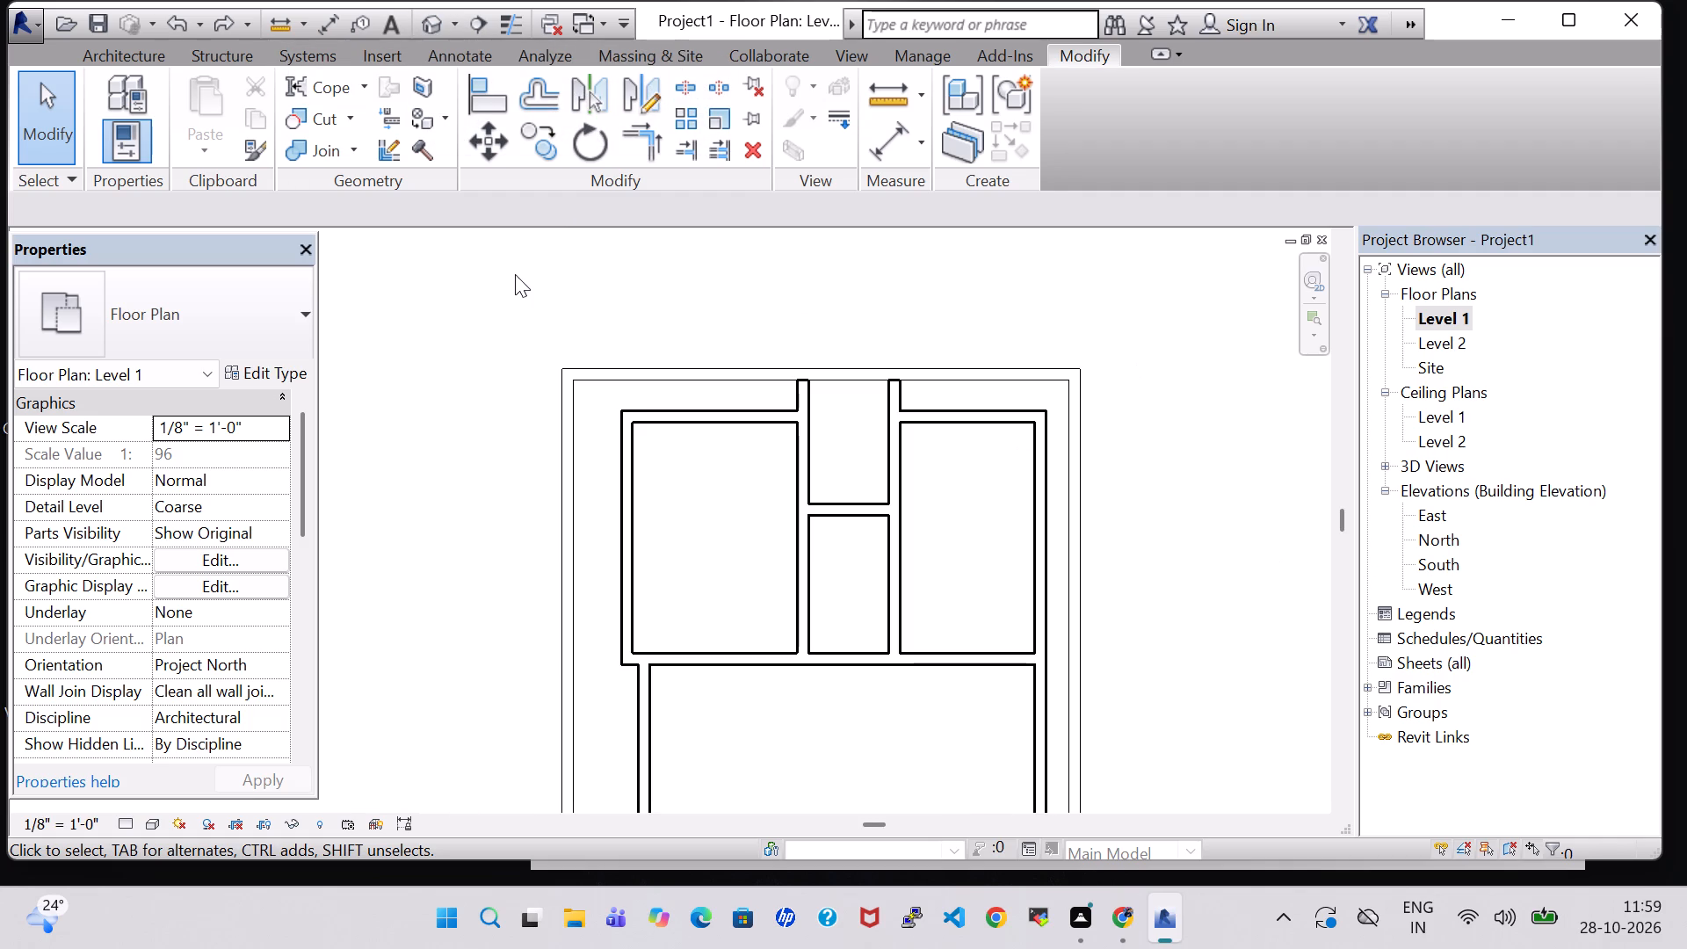
{"action": "scroll", "coordinate": [515, 274], "scroll_direction": "down", "scroll_amount": 4}
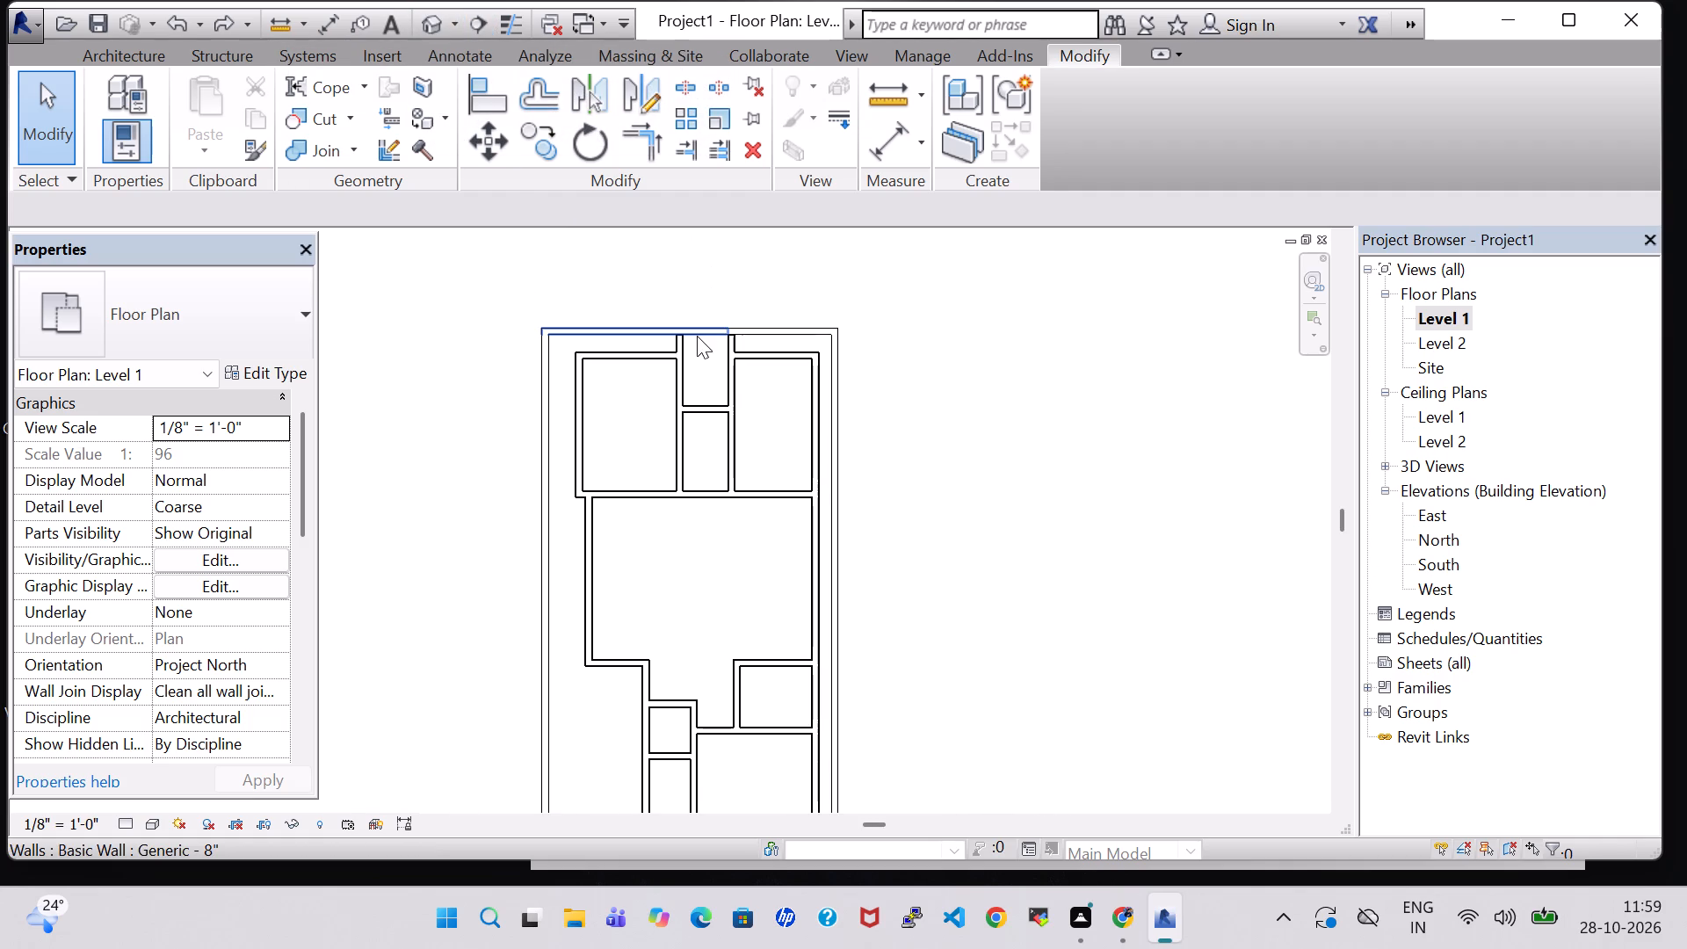
{"action": "left_click", "coordinate": [917, 347]}
{"action": "left_click", "coordinate": [422, 29]}
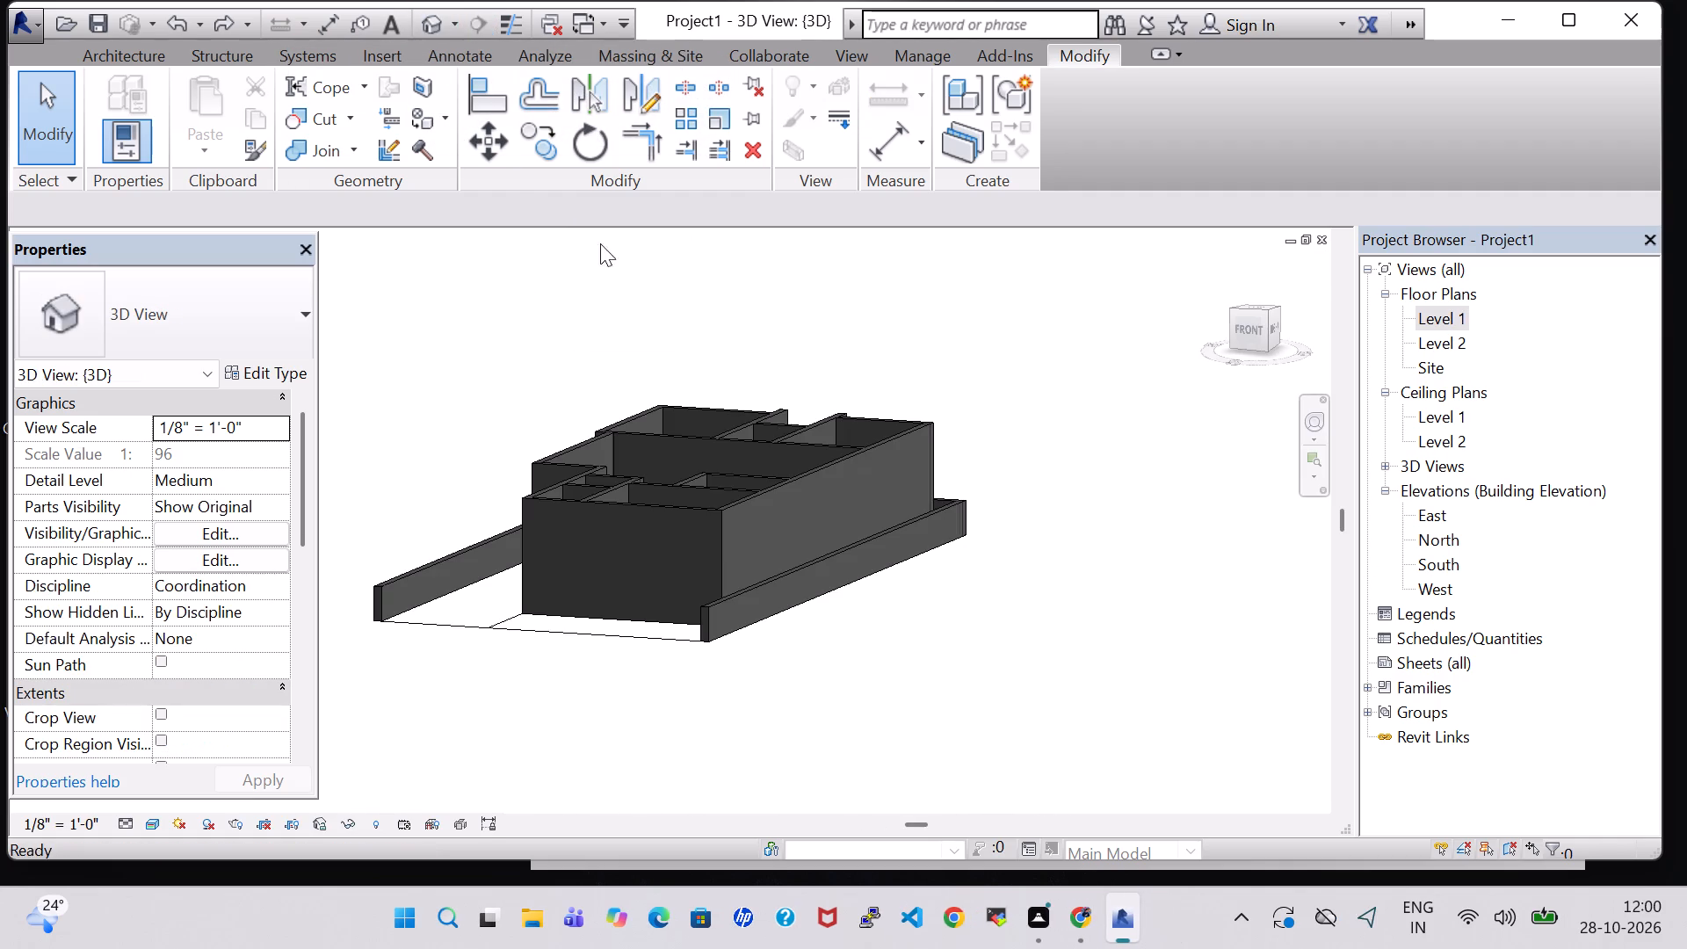
{"action": "middle_click_drag", "start_coordinate": [1100, 463], "coordinate": [914, 664], "text": "shift"}
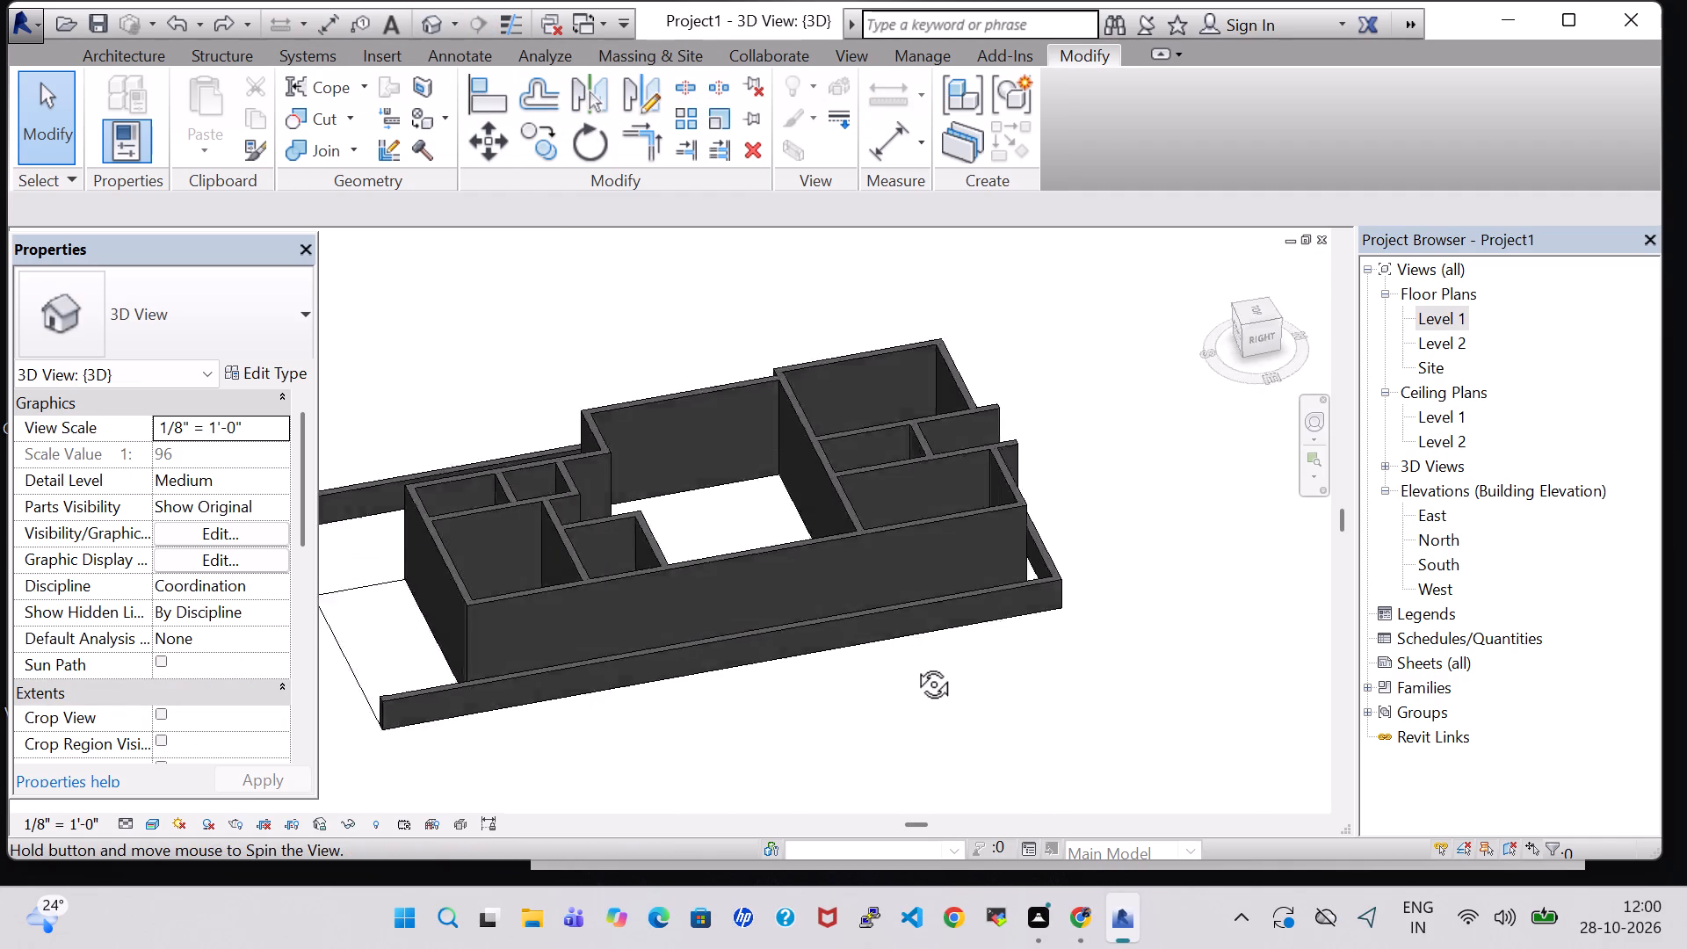
{"action": "middle_click_drag", "start_coordinate": [914, 664], "coordinate": [902, 670], "text": "shift"}
{"action": "middle_click_drag", "start_coordinate": [1160, 647], "coordinate": [997, 659], "text": "shift"}
{"action": "scroll", "coordinate": [949, 683], "scroll_direction": "up", "scroll_amount": 5}
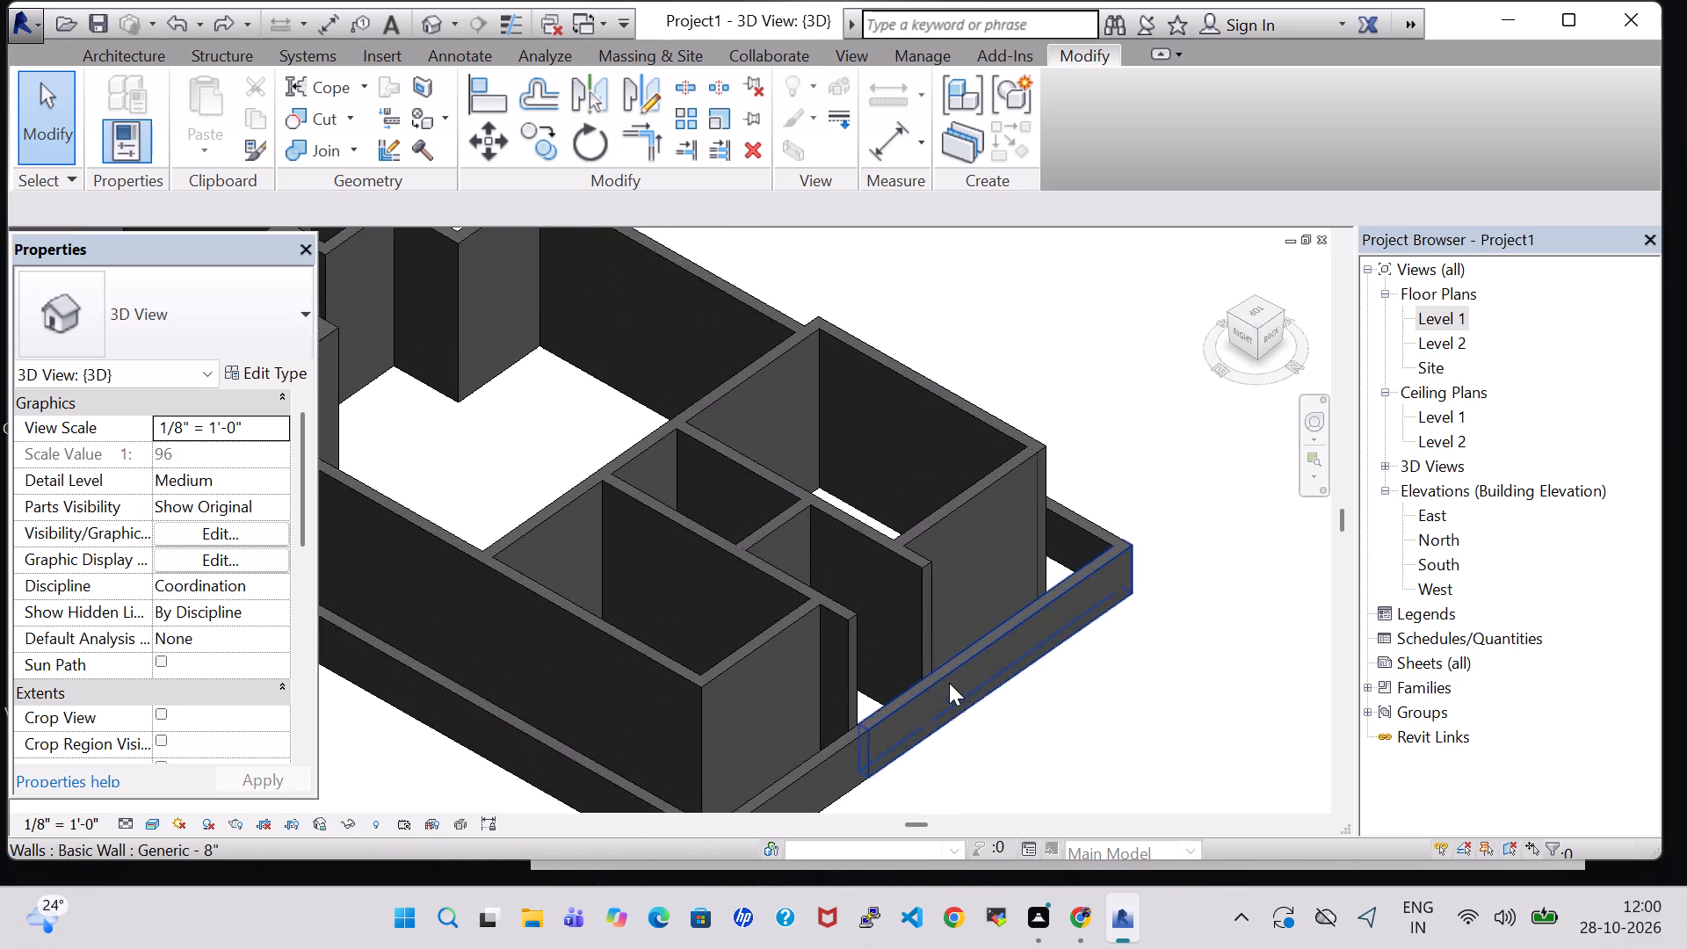
Split the top perimeter wall at the left passage partition's inner face to separate the passage-wide section in the Level 1 plan.
{"action": "double_click", "coordinate": [1457, 317]}
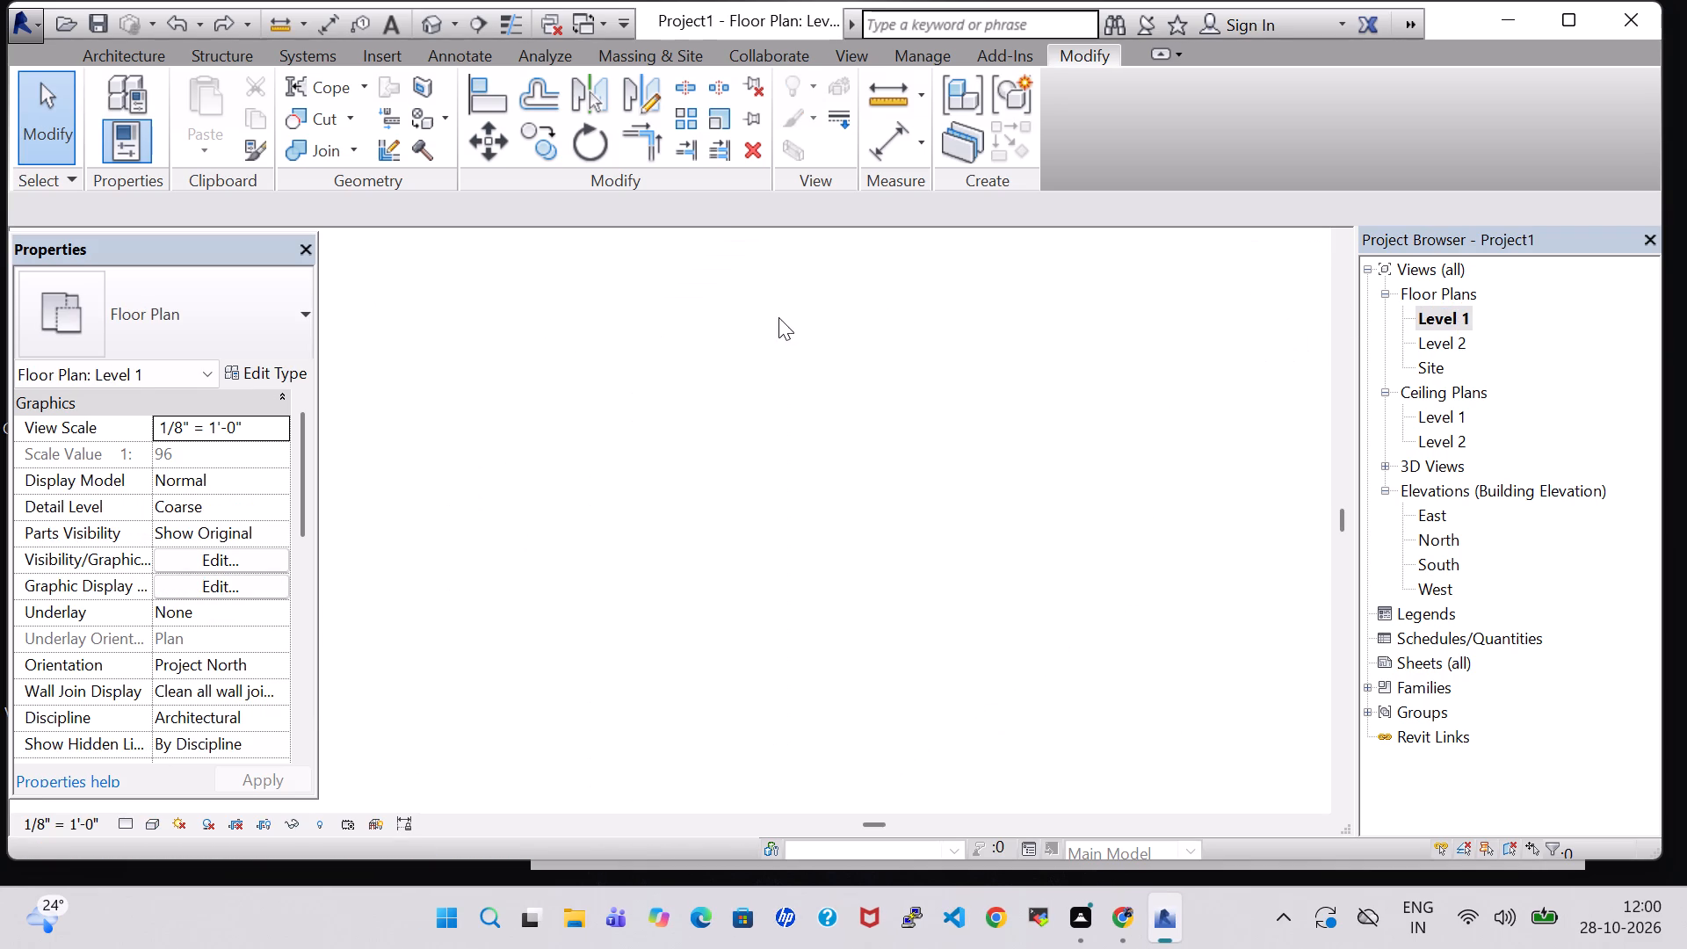
{"action": "scroll", "coordinate": [651, 109], "scroll_direction": "up", "scroll_amount": 2}
{"action": "left_click", "coordinate": [696, 82]}
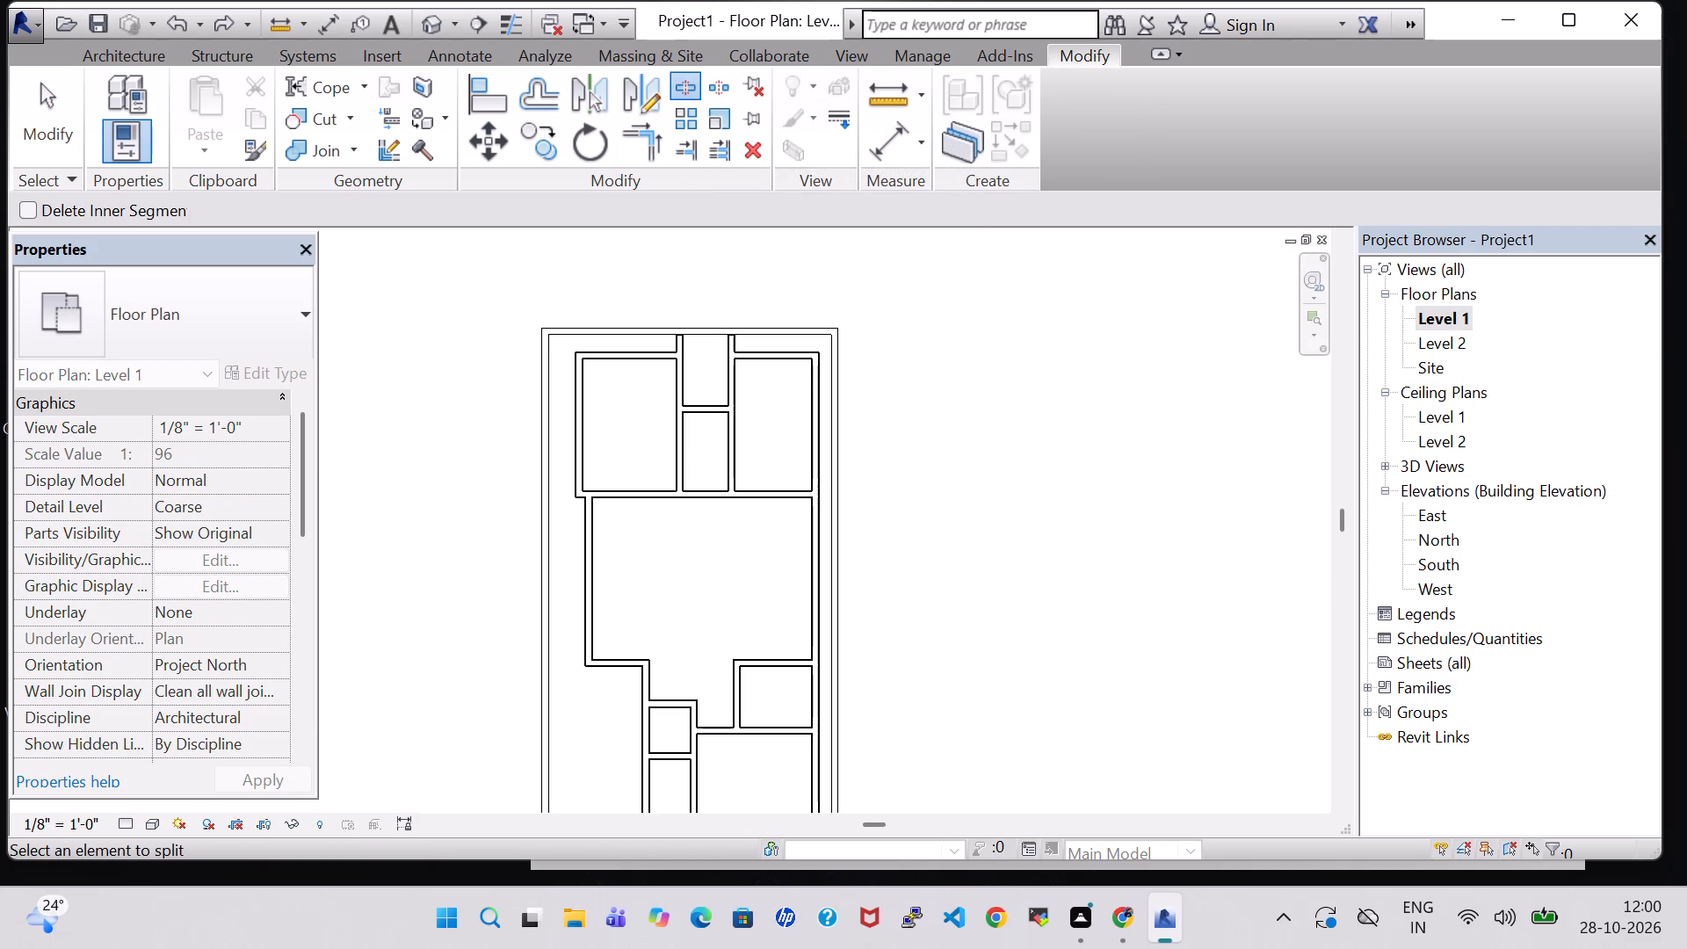
{"action": "scroll", "coordinate": [700, 281], "scroll_direction": "up", "scroll_amount": 13}
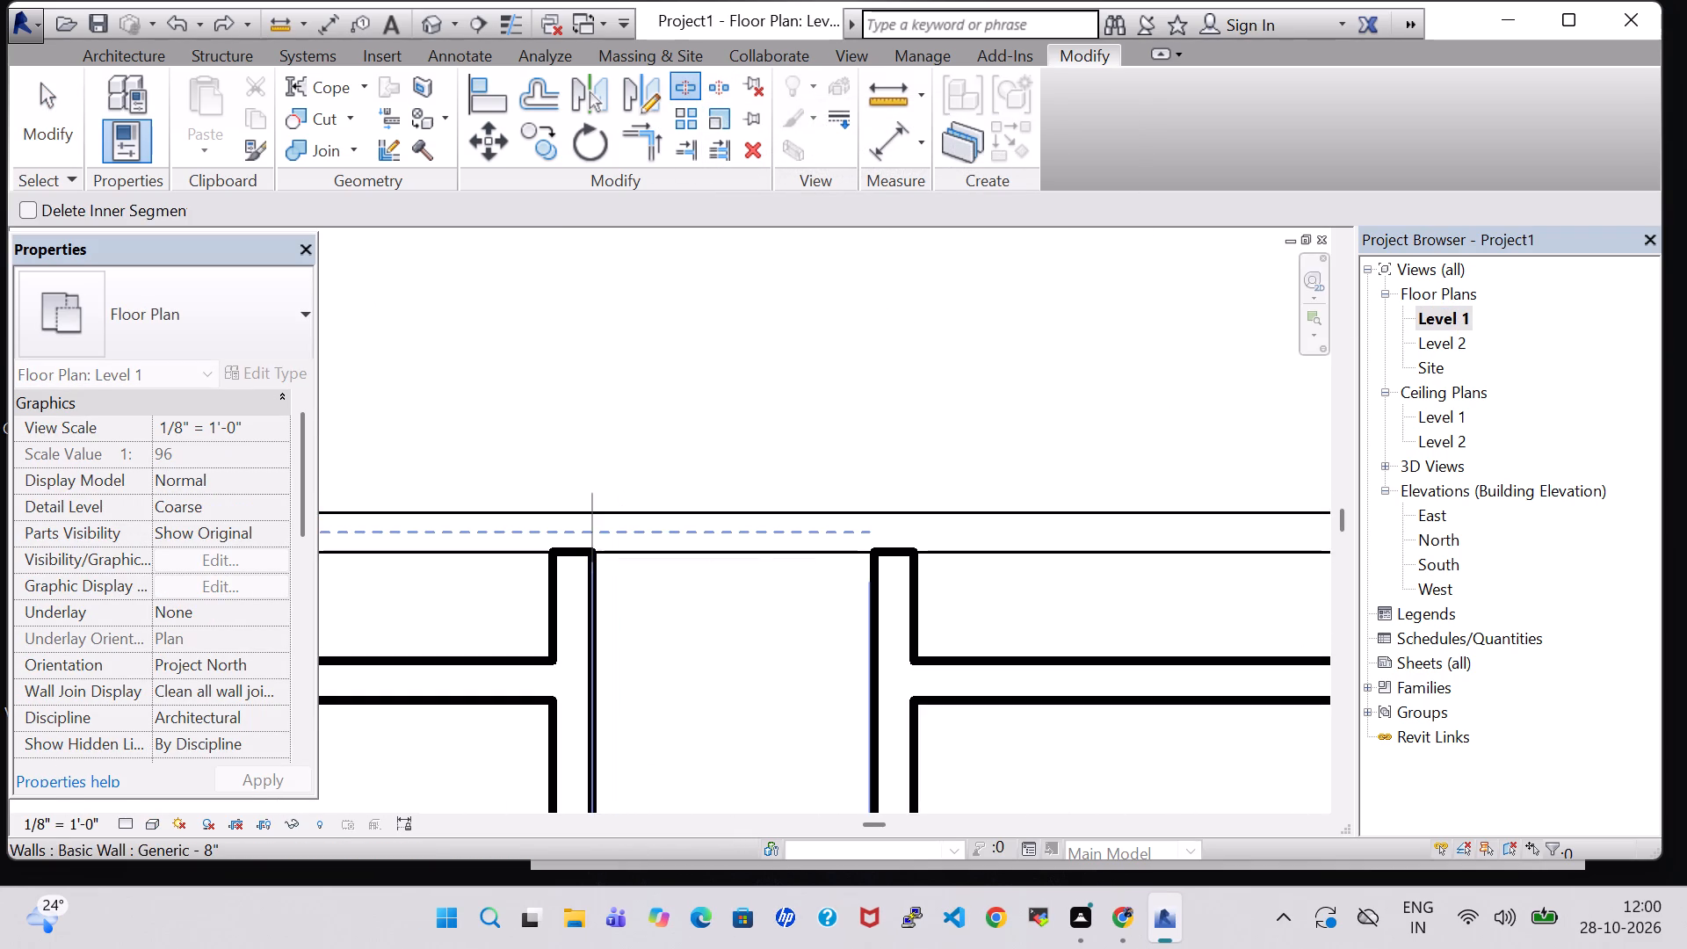
{"action": "left_click", "coordinate": [594, 538]}
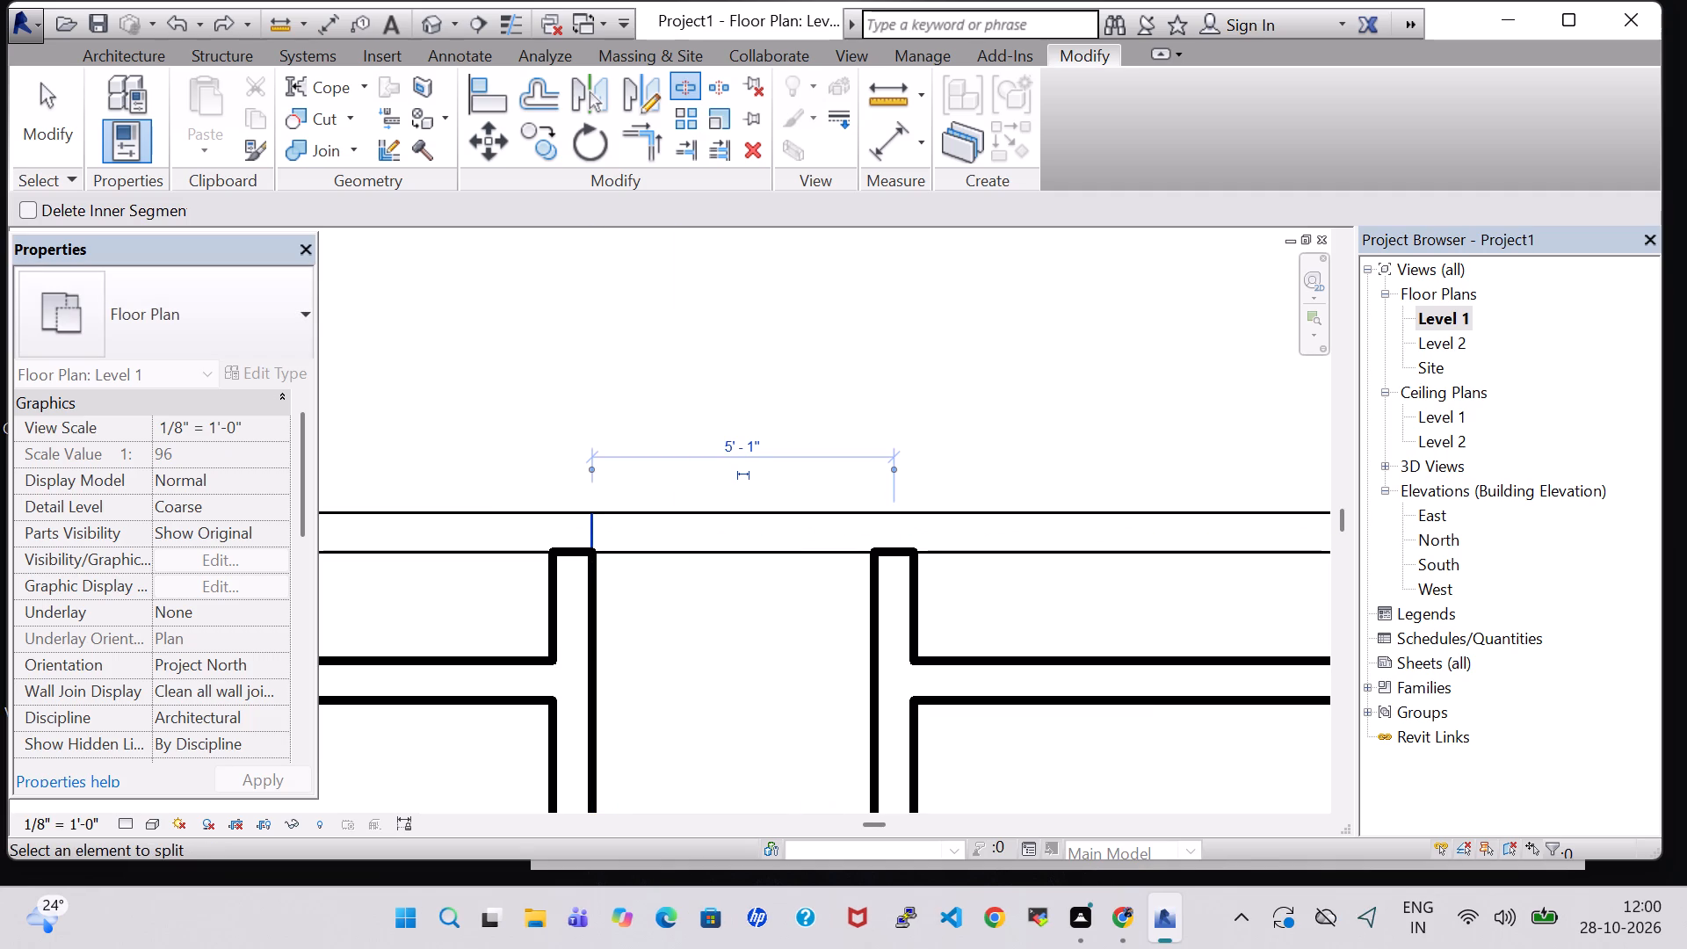
{"action": "left_click", "coordinate": [872, 538]}
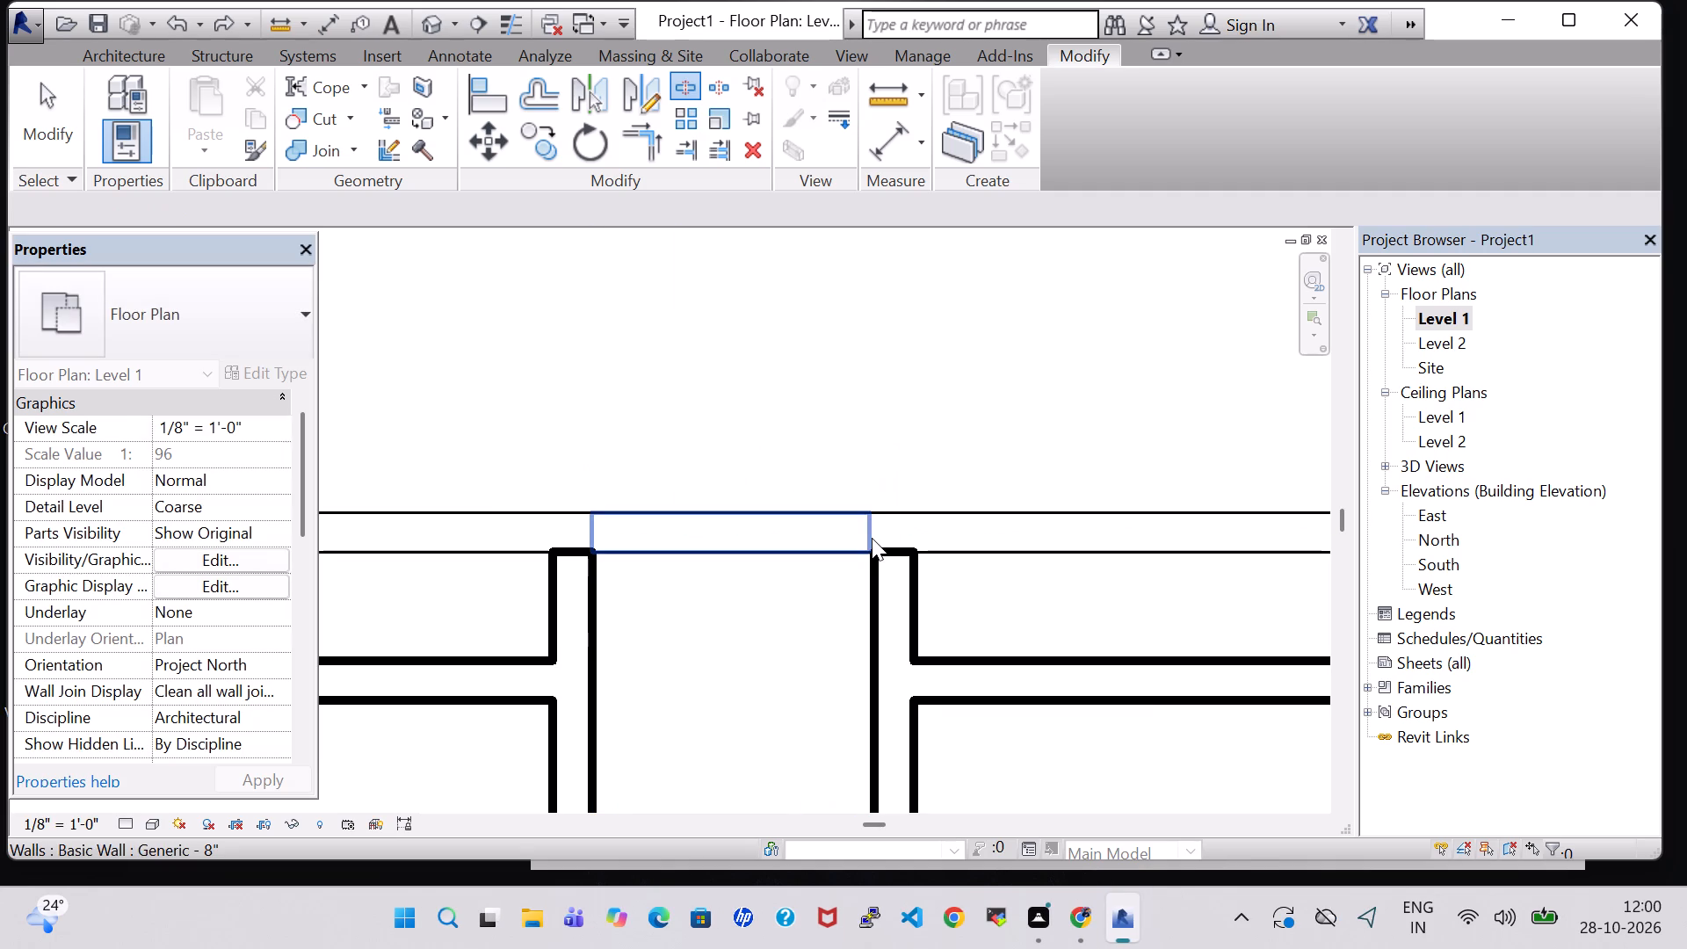
Set the unconnected height of the top perimeter wall section between the passage partitions to 10'.
{"action": "left_click", "coordinate": [774, 535]}
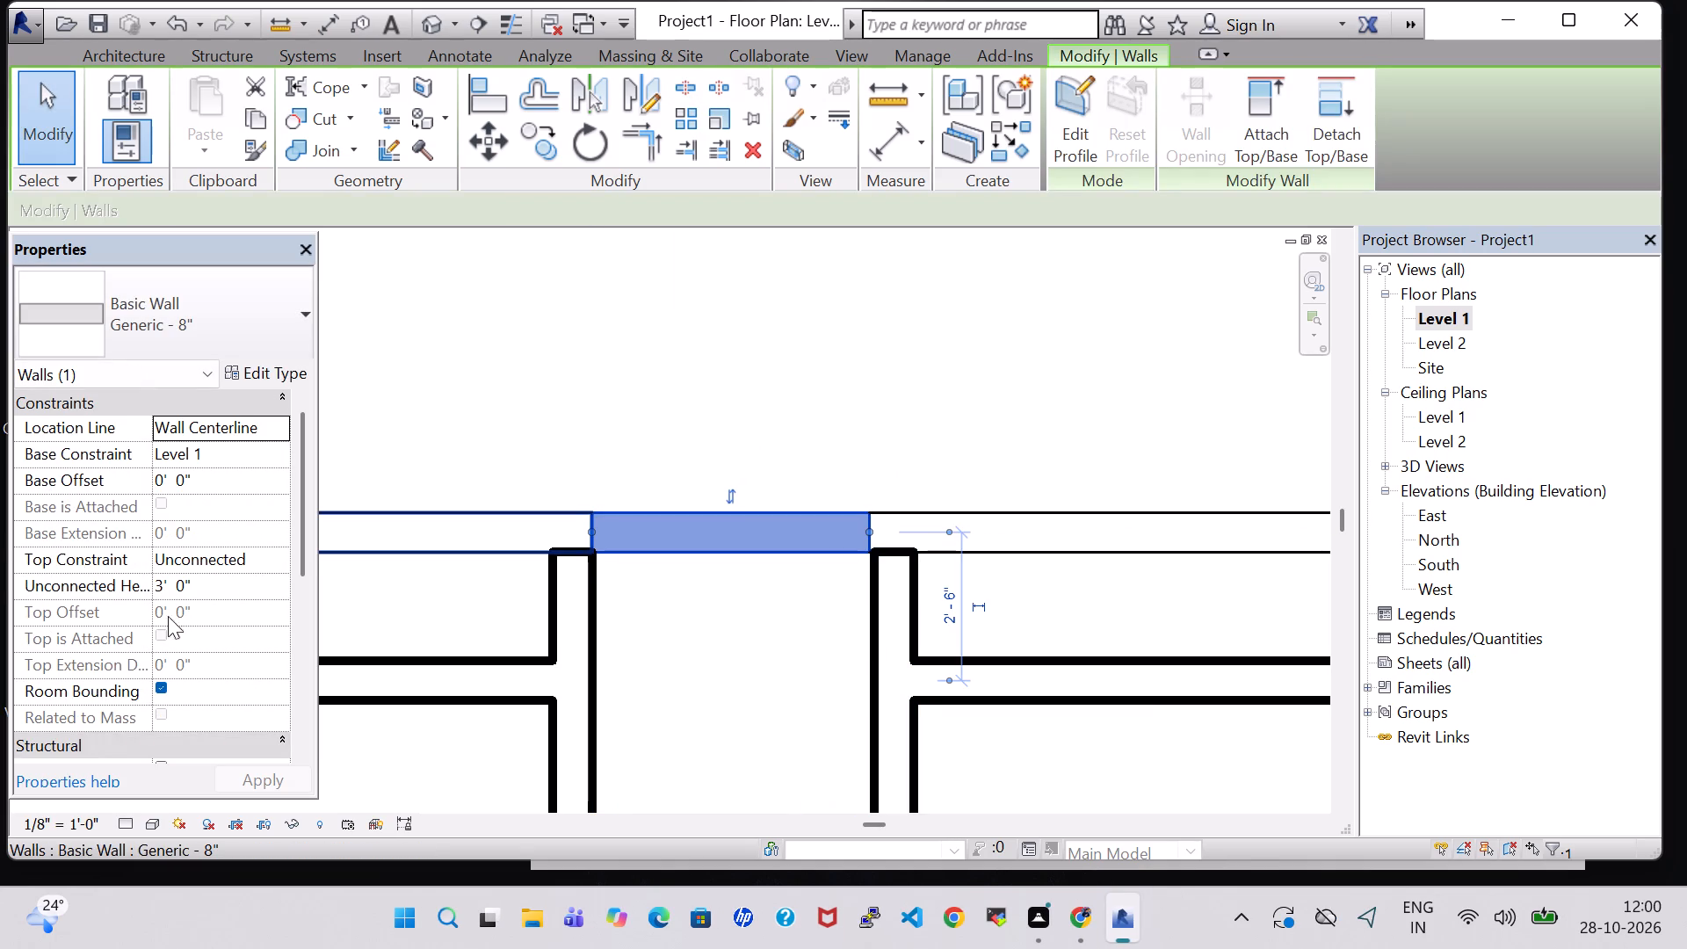
{"action": "left_click", "coordinate": [165, 586]}
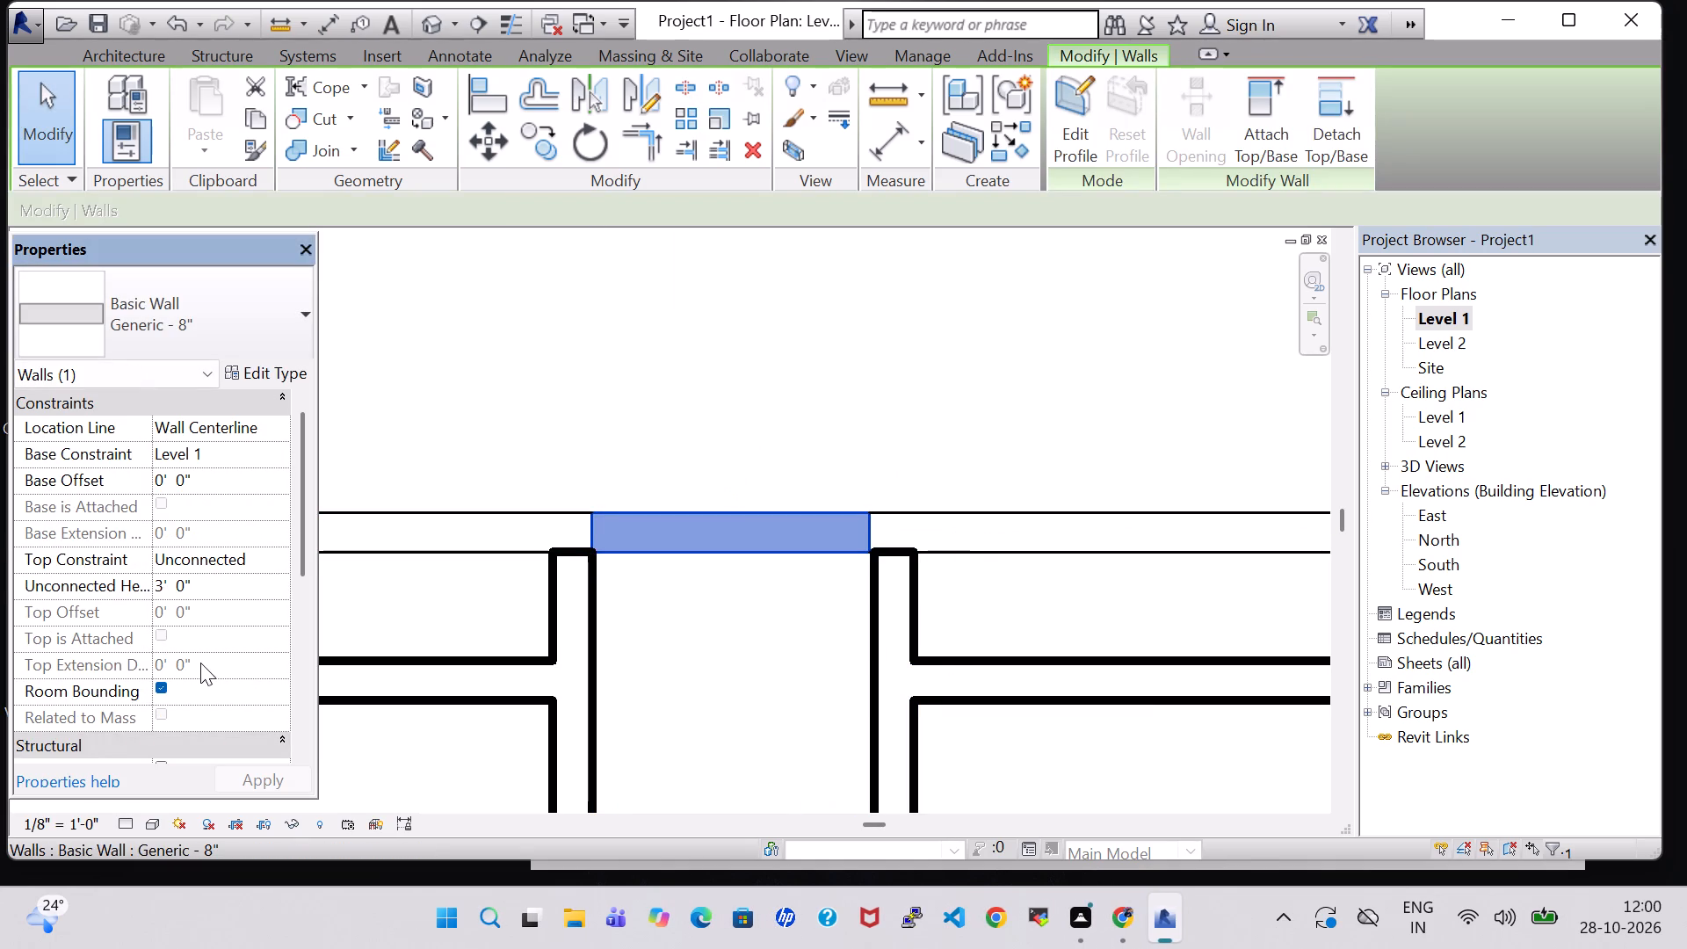
{"action": "key", "text": "BackSpace"}
{"action": "key", "text": "1"}
{"action": "key", "text": "0"}
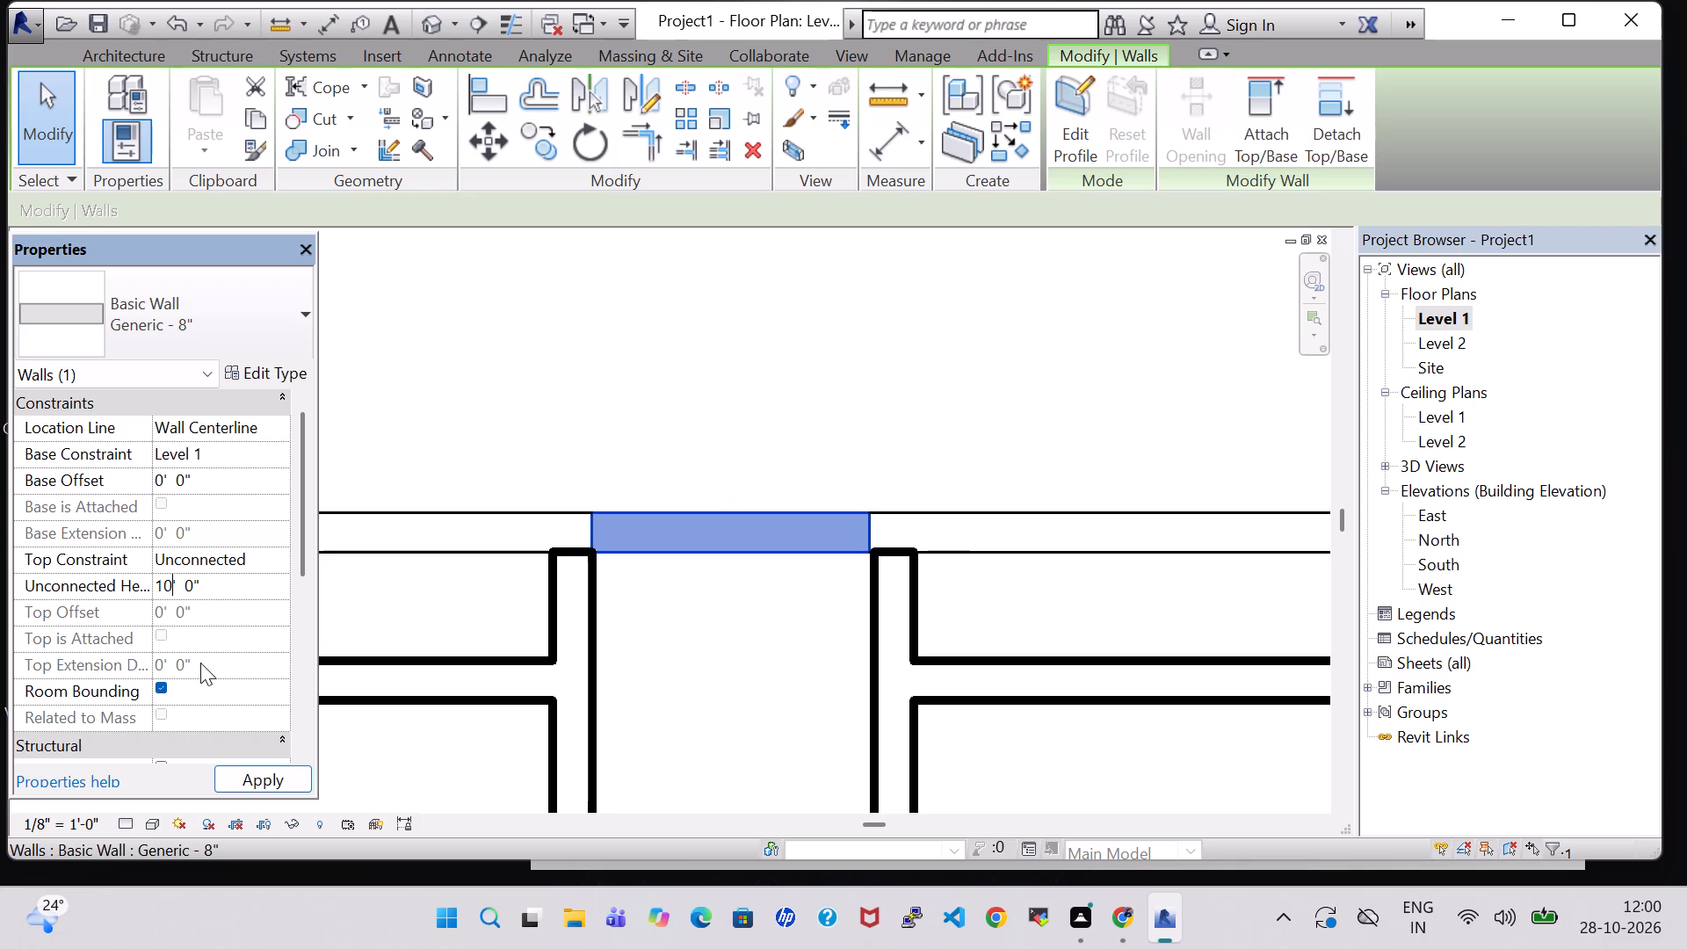
{"action": "key", "text": "Return"}
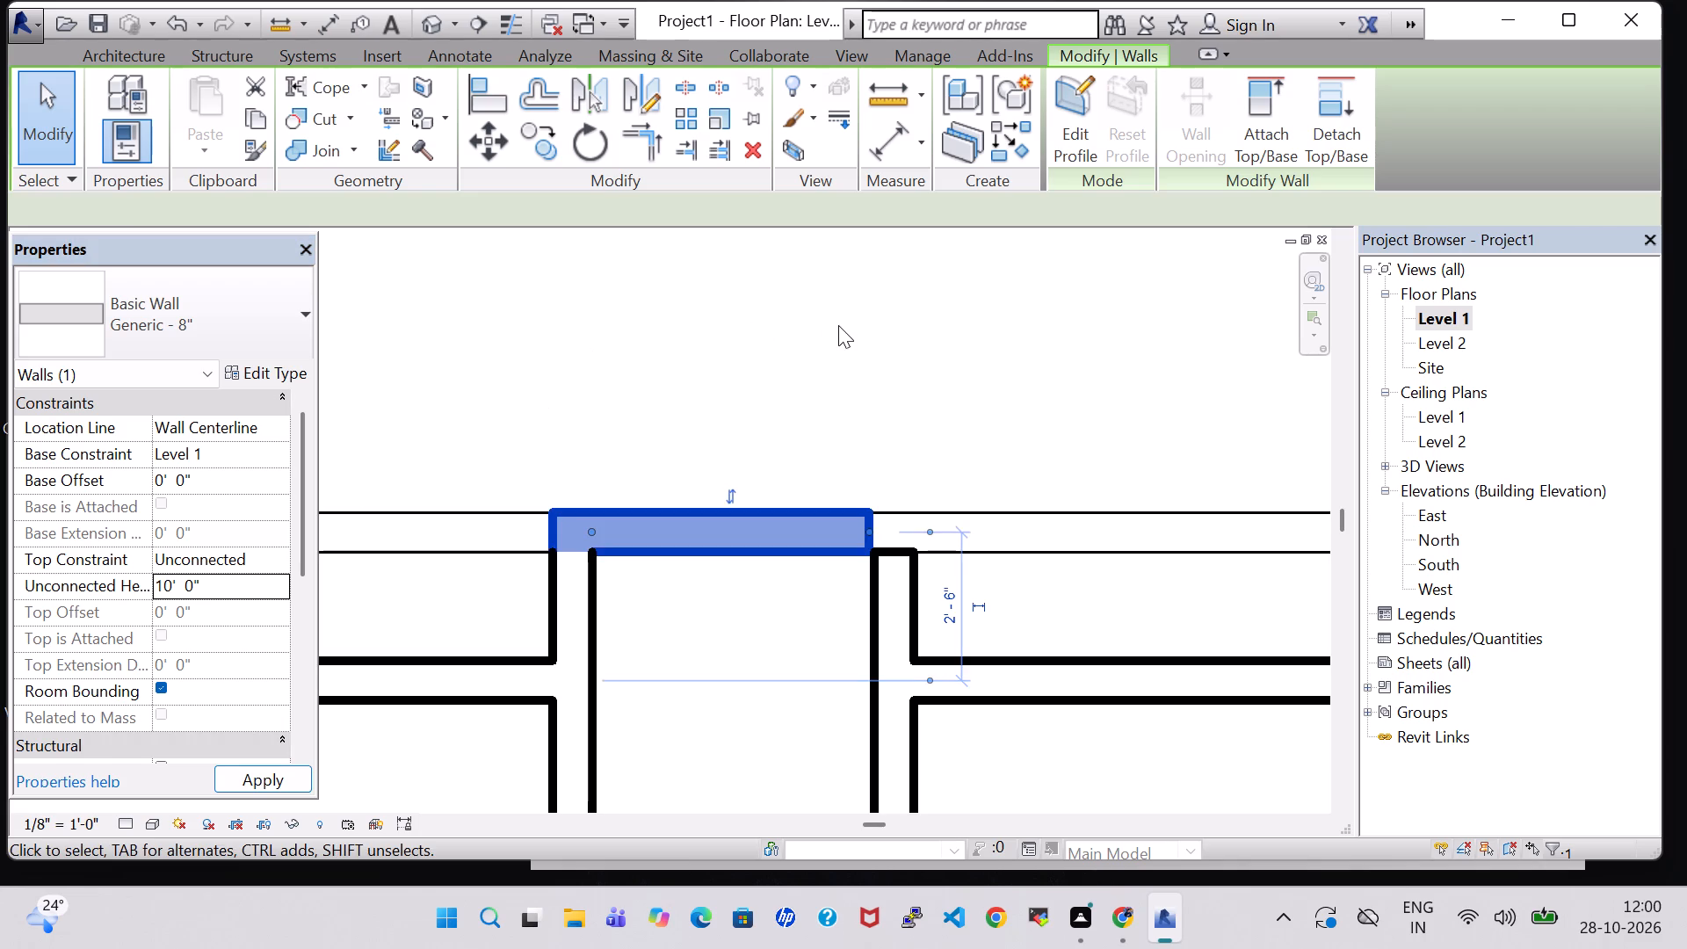
{"action": "left_click", "coordinate": [838, 325]}
Extend the right end of the 10'-high top wall section to join the right passage partition in the Level 1 plan.
{"action": "left_click", "coordinate": [435, 20]}
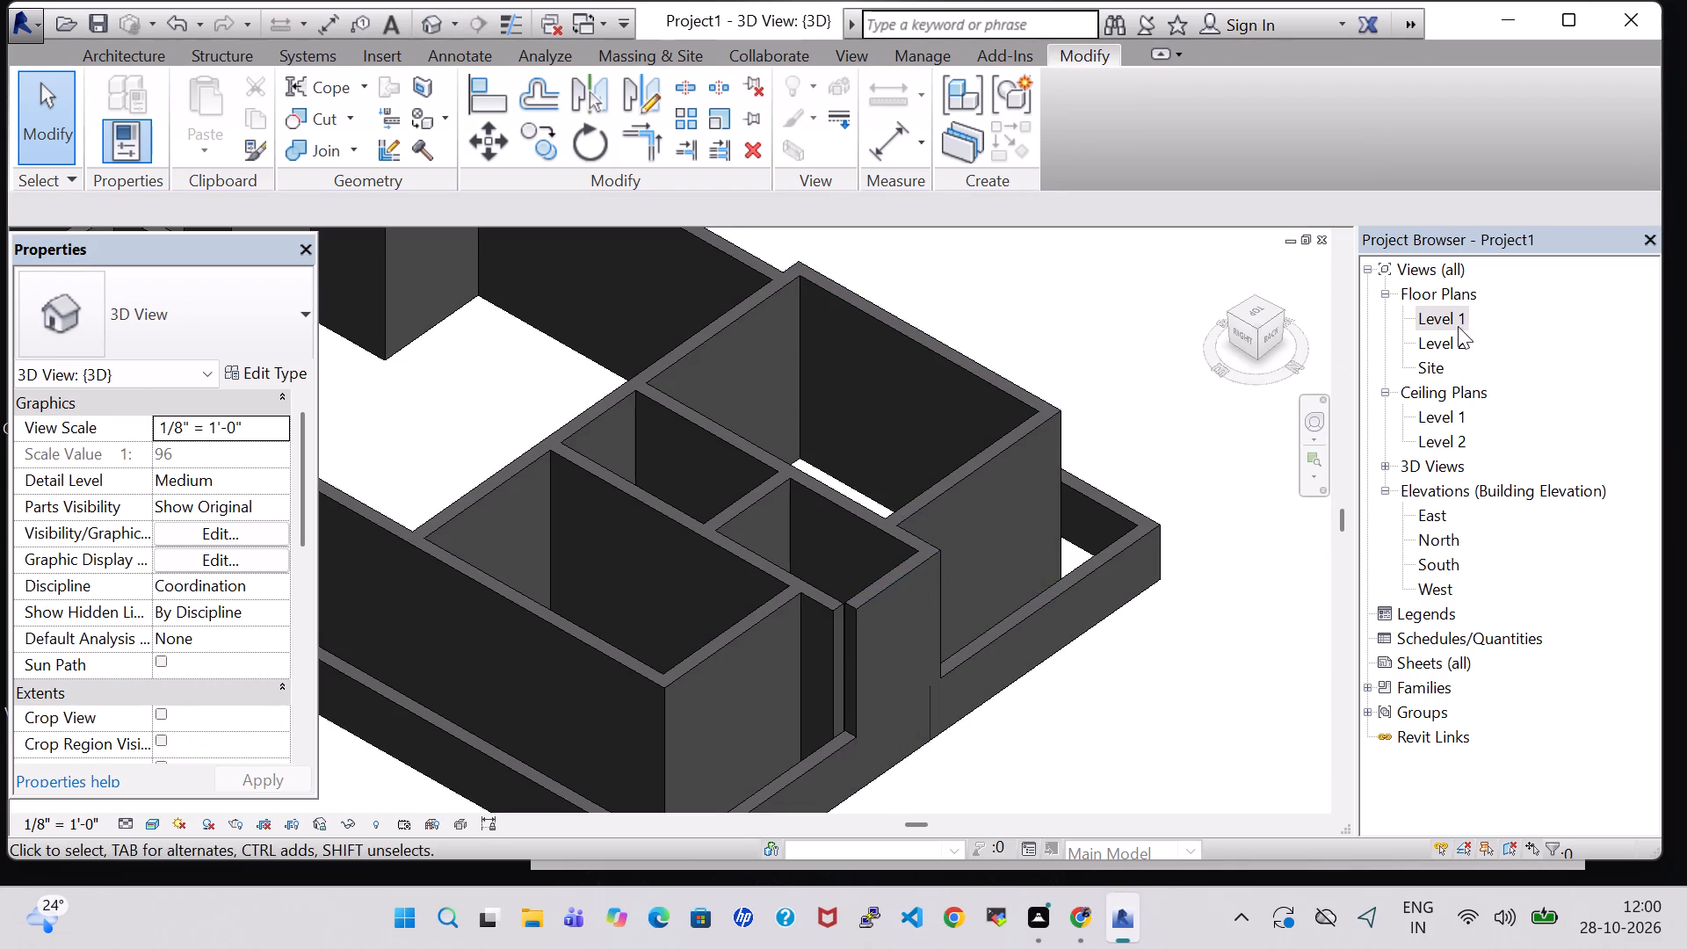
{"action": "double_click", "coordinate": [1458, 326]}
{"action": "double_click", "coordinate": [836, 526]}
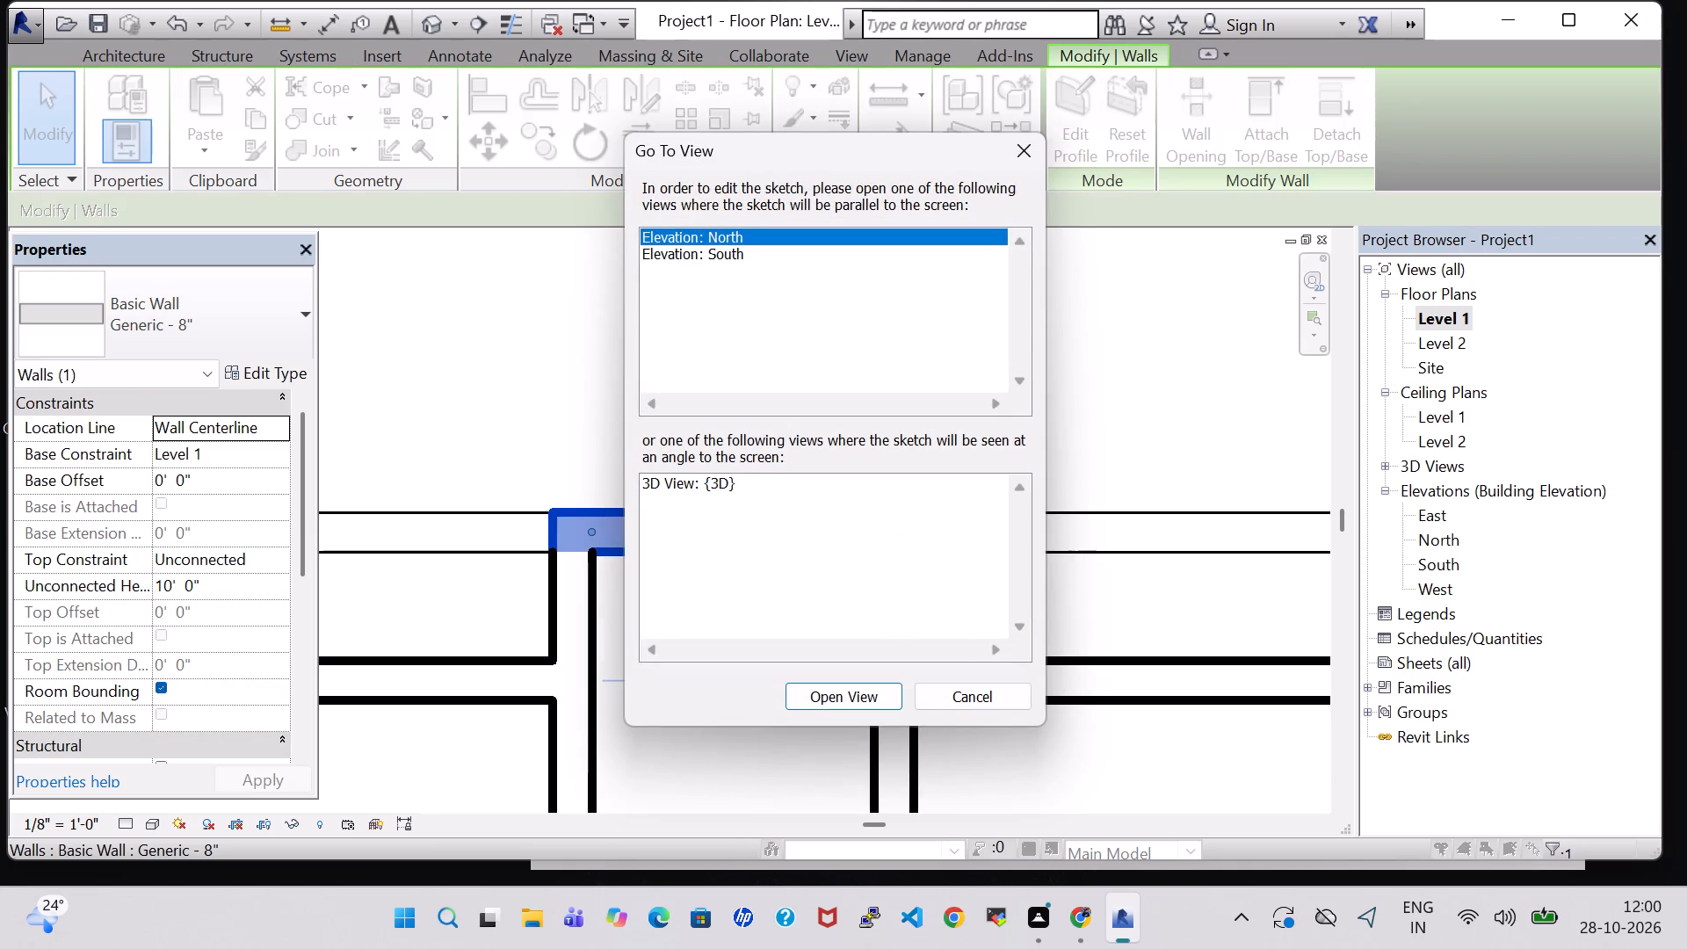
{"action": "left_click", "coordinate": [1015, 164]}
{"action": "left_click", "coordinate": [867, 534]}
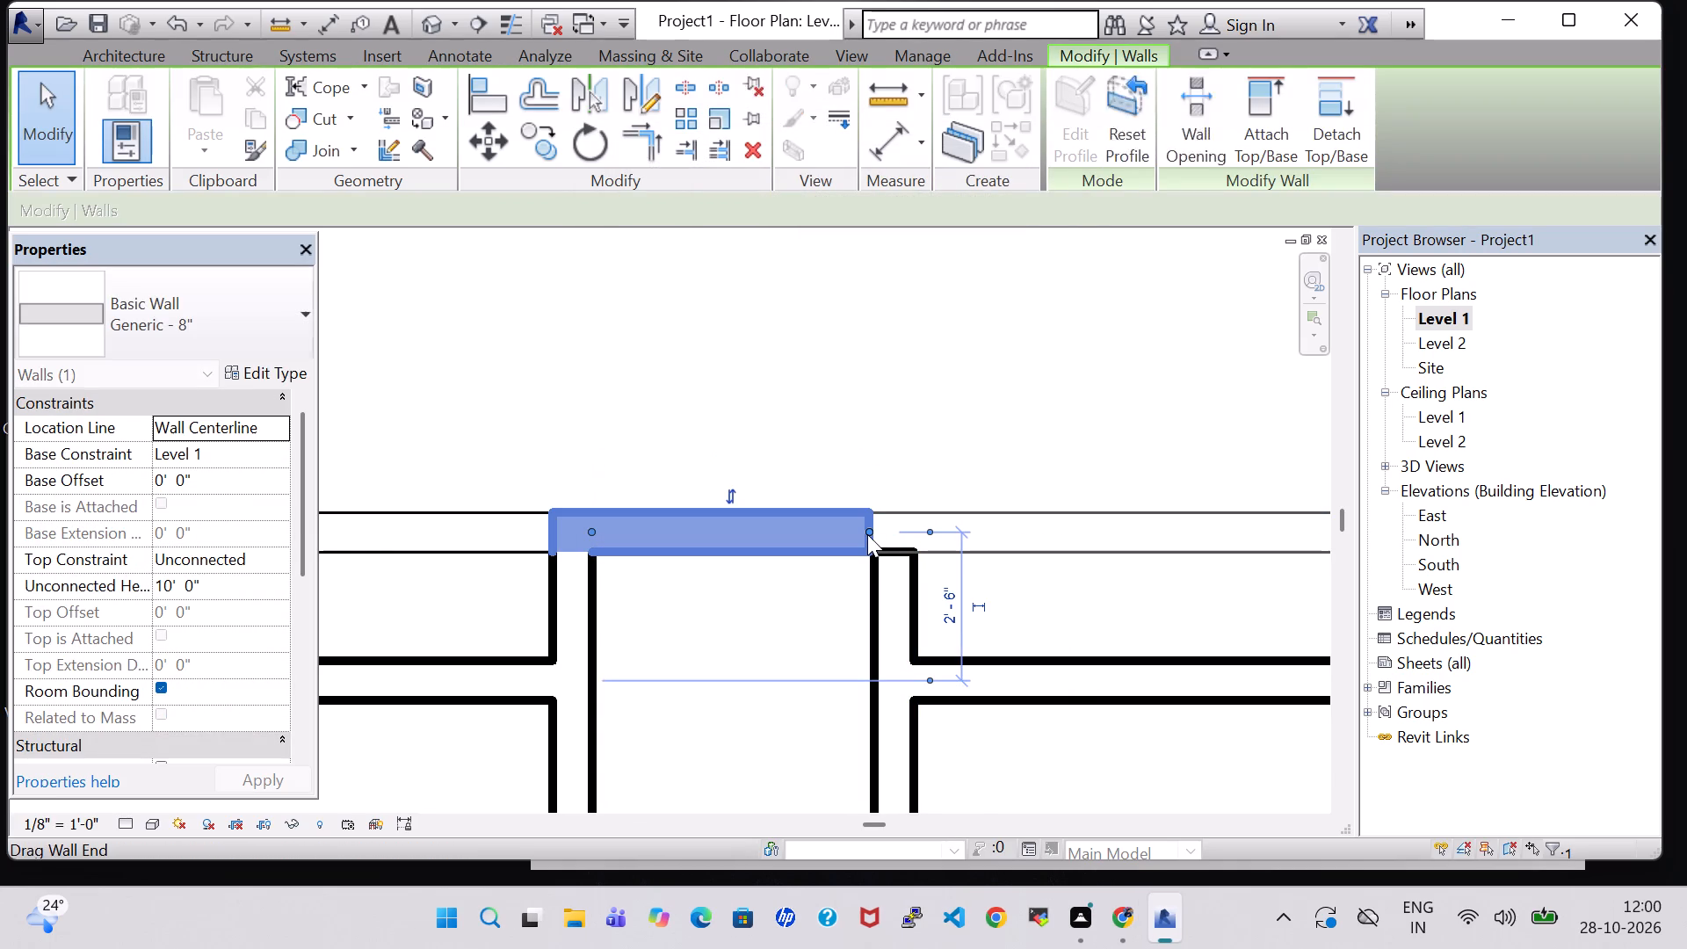
{"action": "key", "text": "Right"}
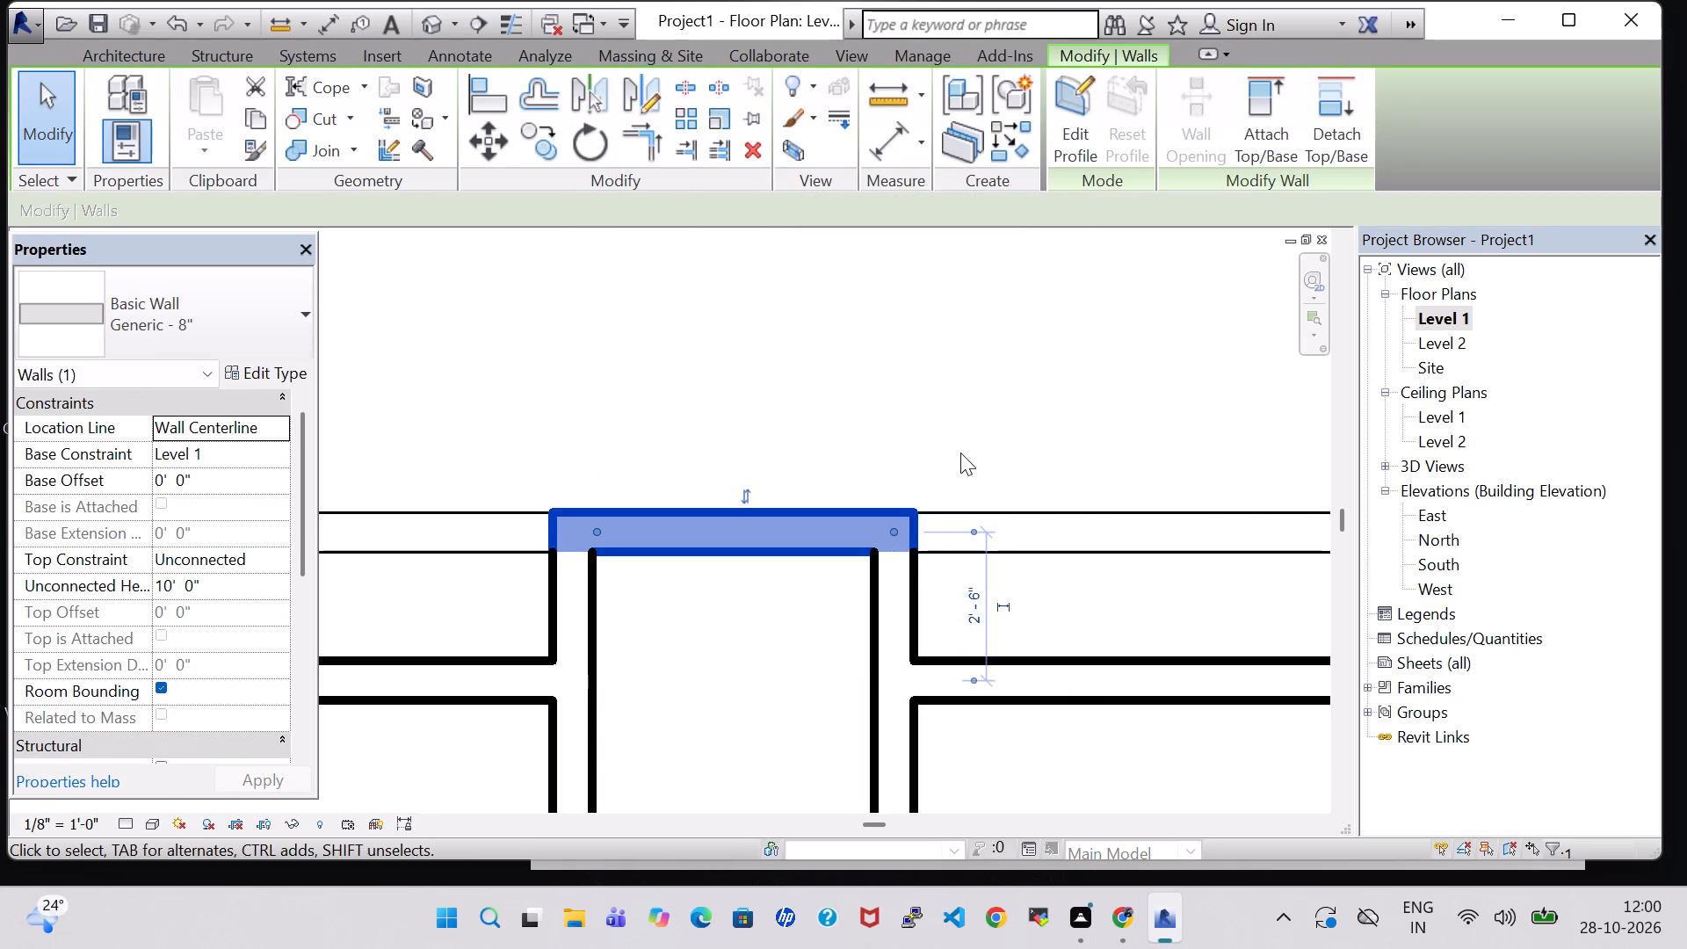
{"action": "left_click", "coordinate": [960, 453]}
Examine the closed passage, the partitions and the low perimeter wall in 3D, and review the Level 1 plan.
{"action": "left_click", "coordinate": [433, 17]}
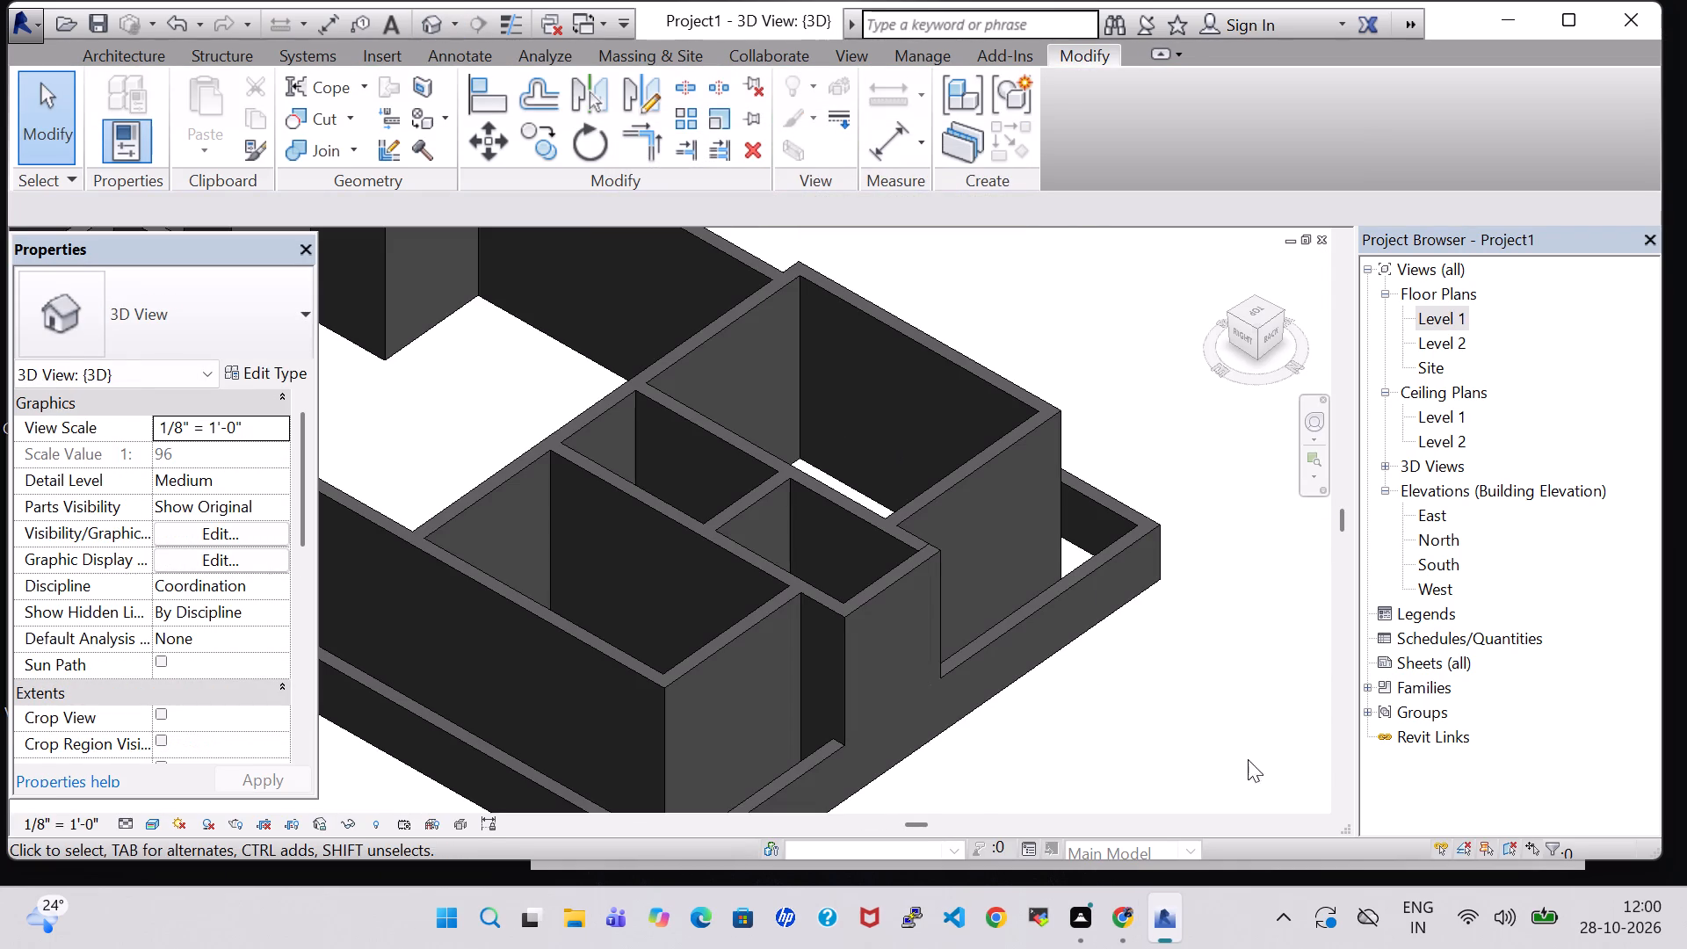
{"action": "middle_click_drag", "start_coordinate": [1027, 752], "coordinate": [1099, 783], "text": "shift"}
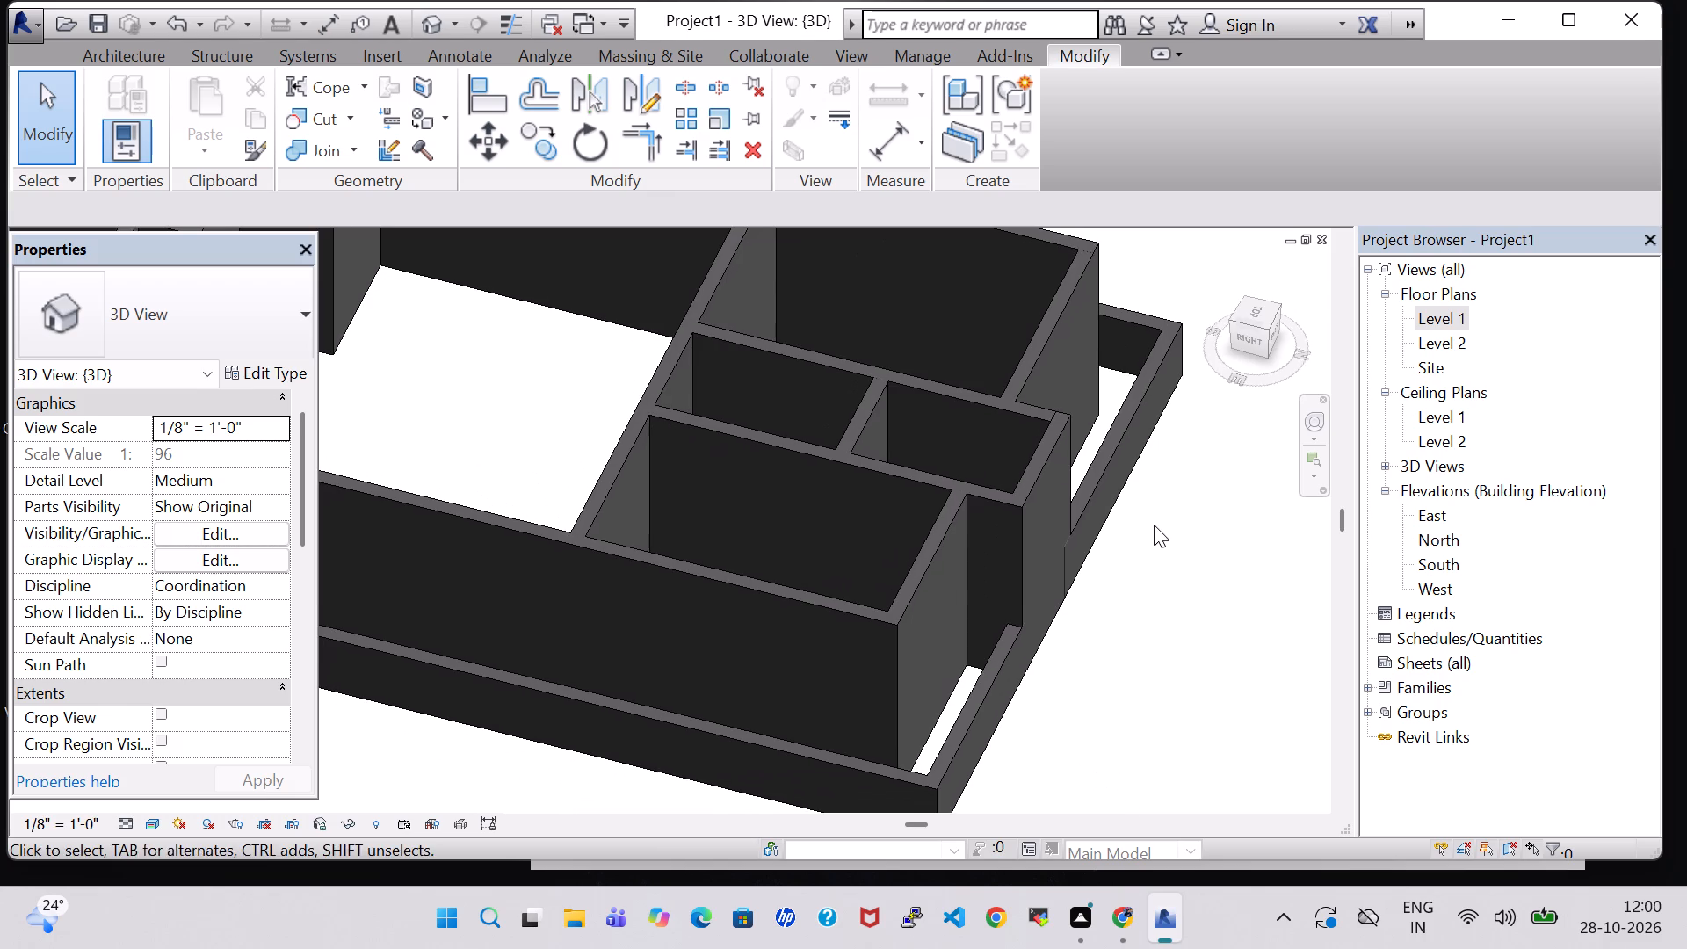
{"action": "middle_click_drag", "start_coordinate": [1154, 525], "coordinate": [1228, 566], "text": "shift"}
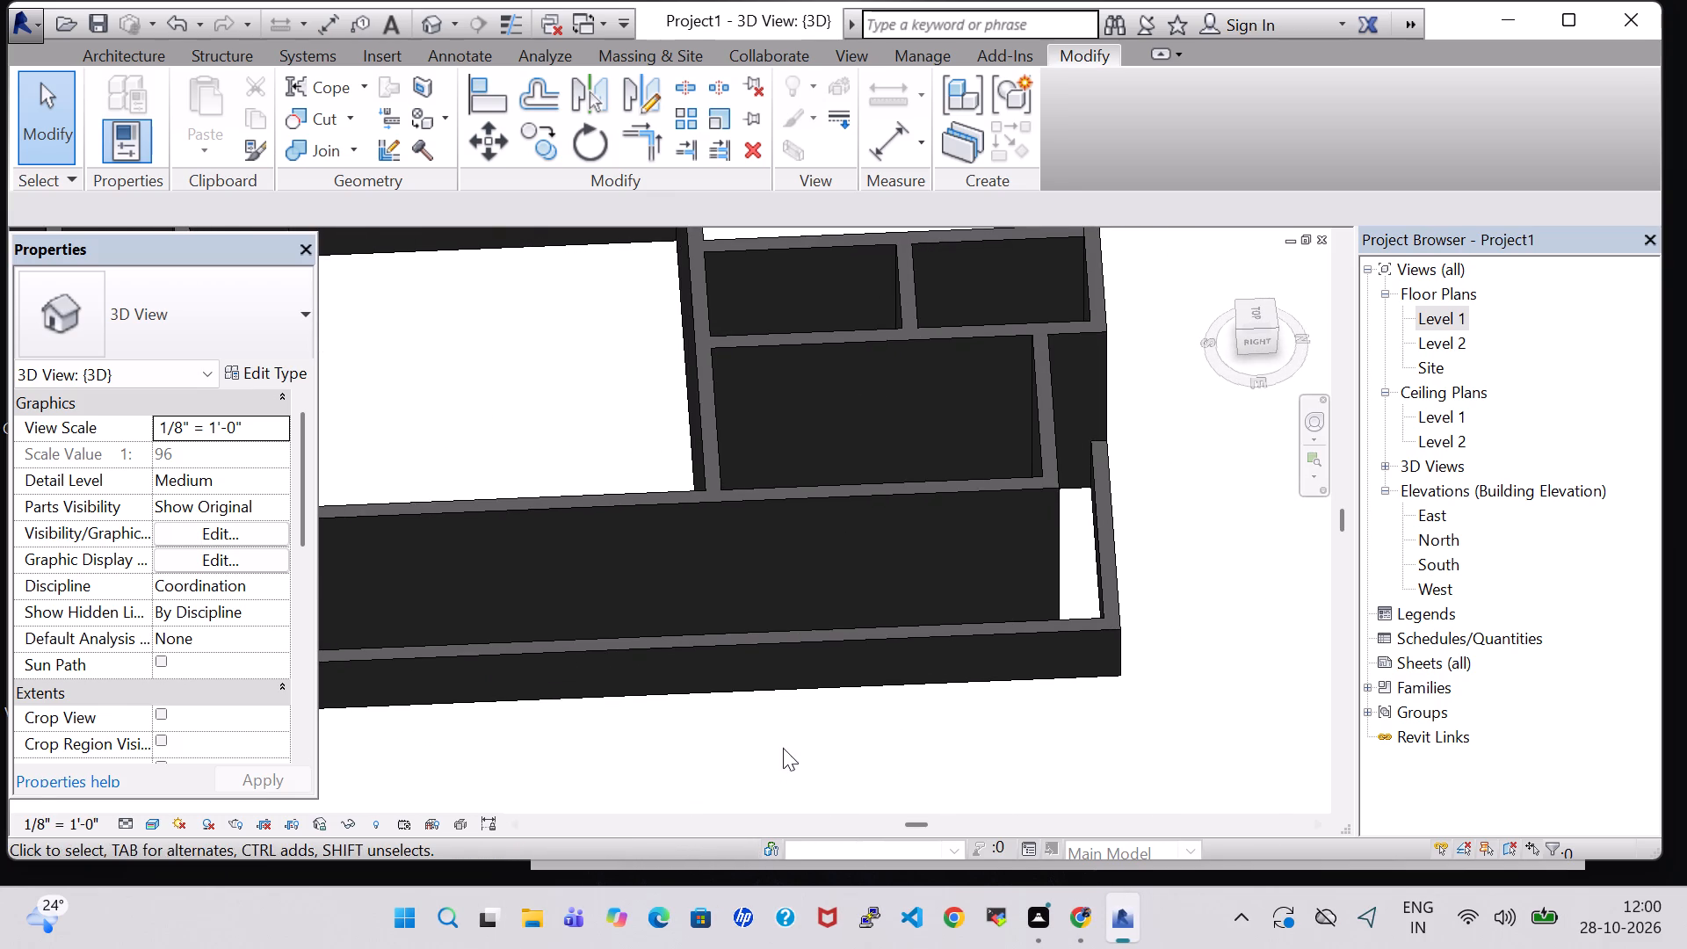
{"action": "middle_click_drag", "start_coordinate": [783, 748], "coordinate": [1061, 594]}
{"action": "middle_click_drag", "start_coordinate": [900, 605], "coordinate": [905, 549]}
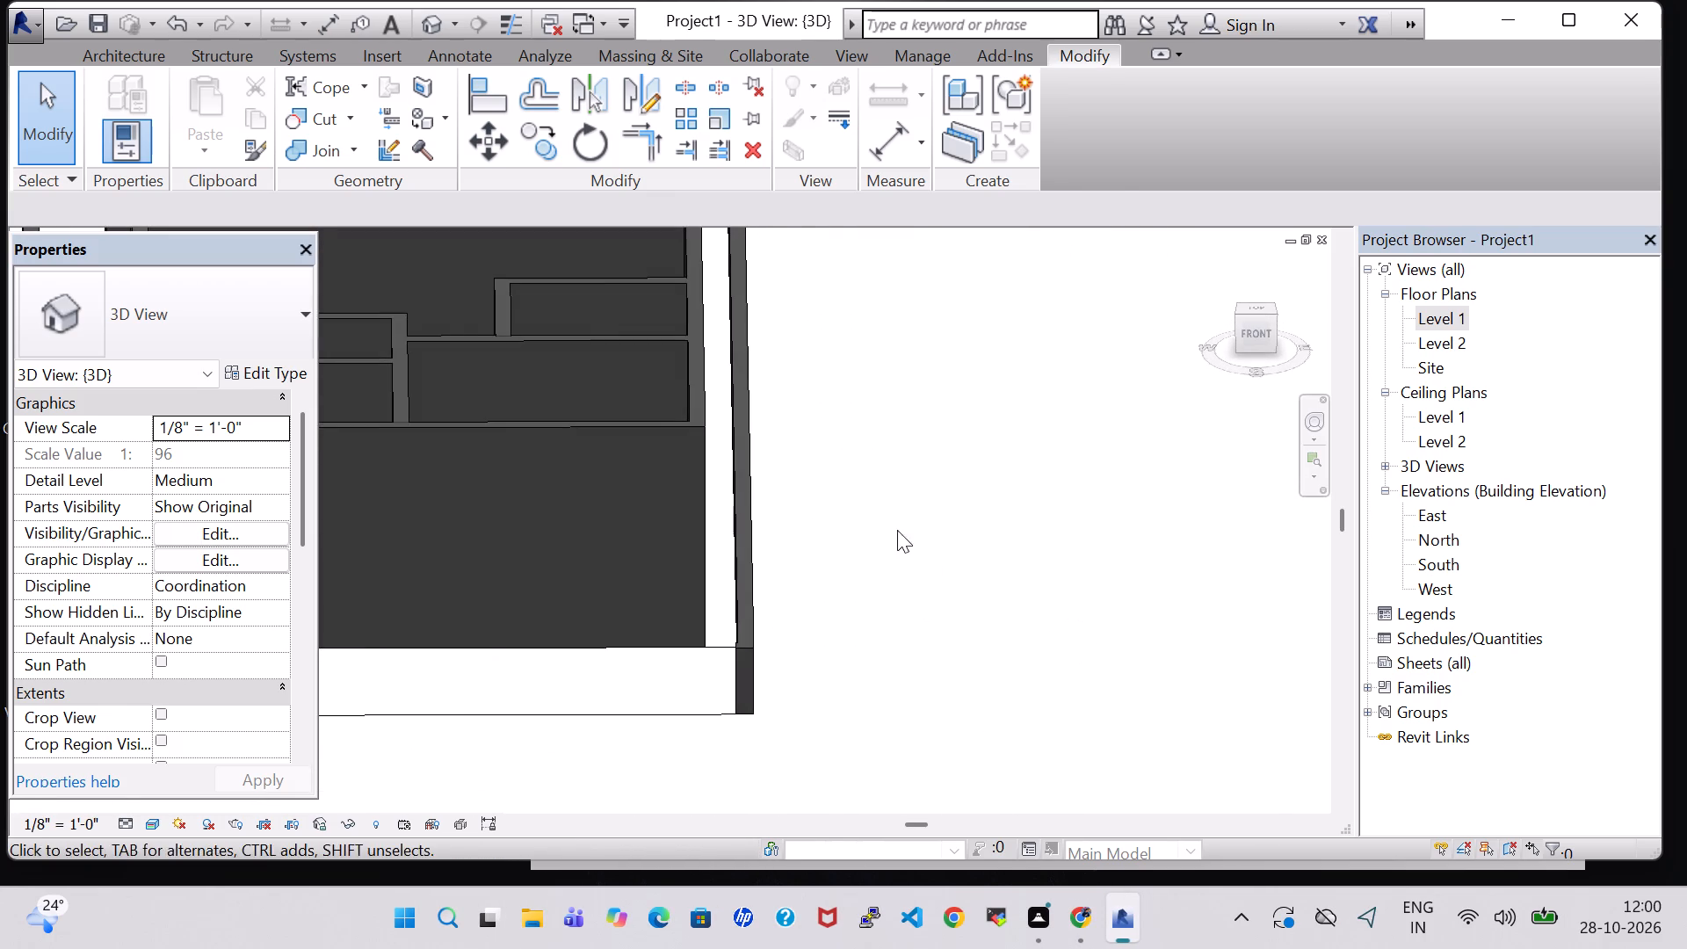
{"action": "middle_click_drag", "start_coordinate": [868, 492], "coordinate": [1150, 489]}
{"action": "scroll", "coordinate": [1144, 496], "scroll_direction": "down", "scroll_amount": 1, "text": "shift"}
{"action": "scroll", "coordinate": [1144, 496], "scroll_direction": "down", "scroll_amount": 1}
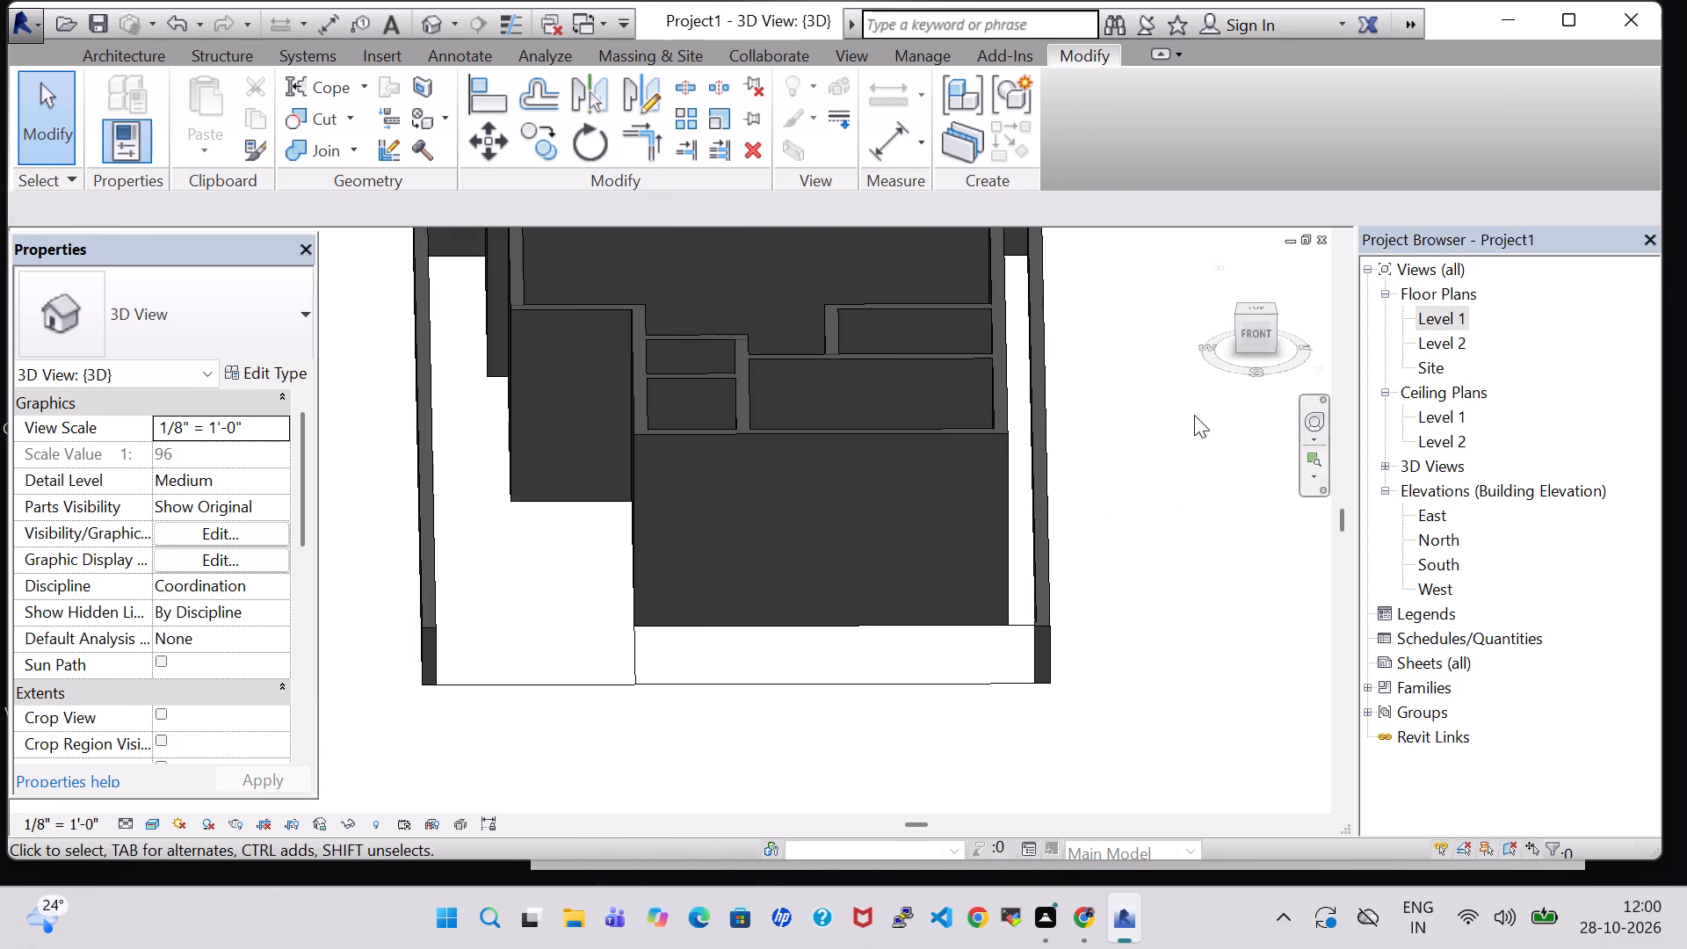
{"action": "middle_click_drag", "start_coordinate": [1136, 594], "coordinate": [1131, 505], "text": "shift"}
{"action": "middle_click_drag", "start_coordinate": [1128, 425], "coordinate": [1140, 547]}
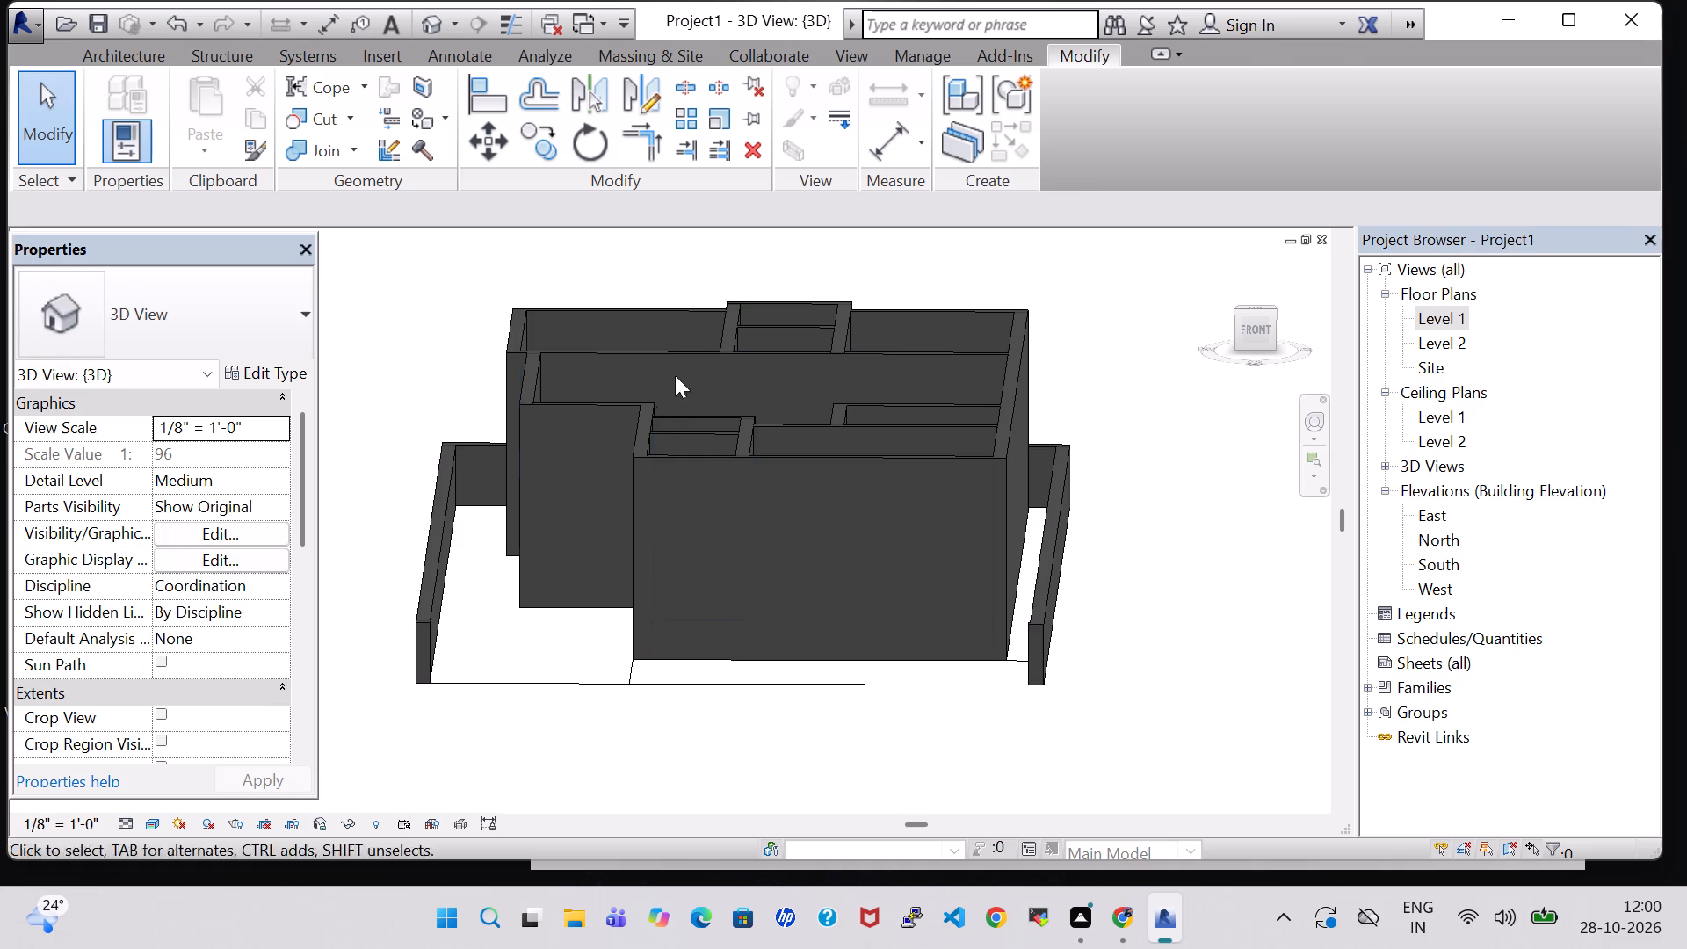
{"action": "left_click", "coordinate": [717, 347]}
{"action": "left_click", "coordinate": [1155, 277]}
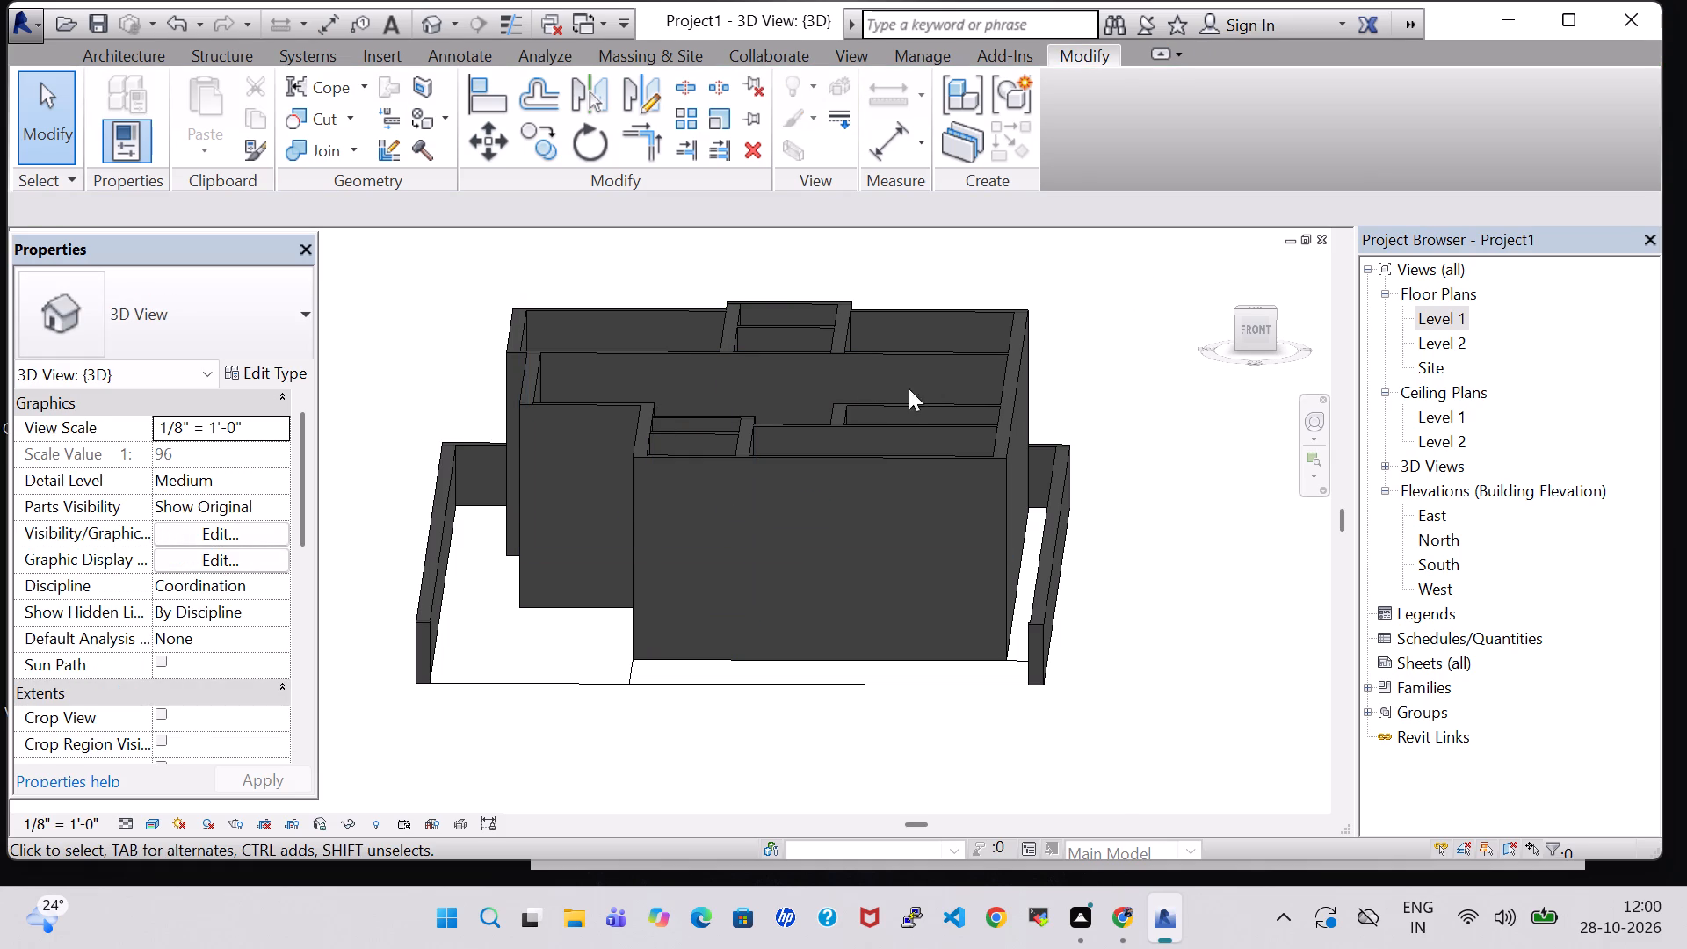
{"action": "left_click", "coordinate": [922, 362]}
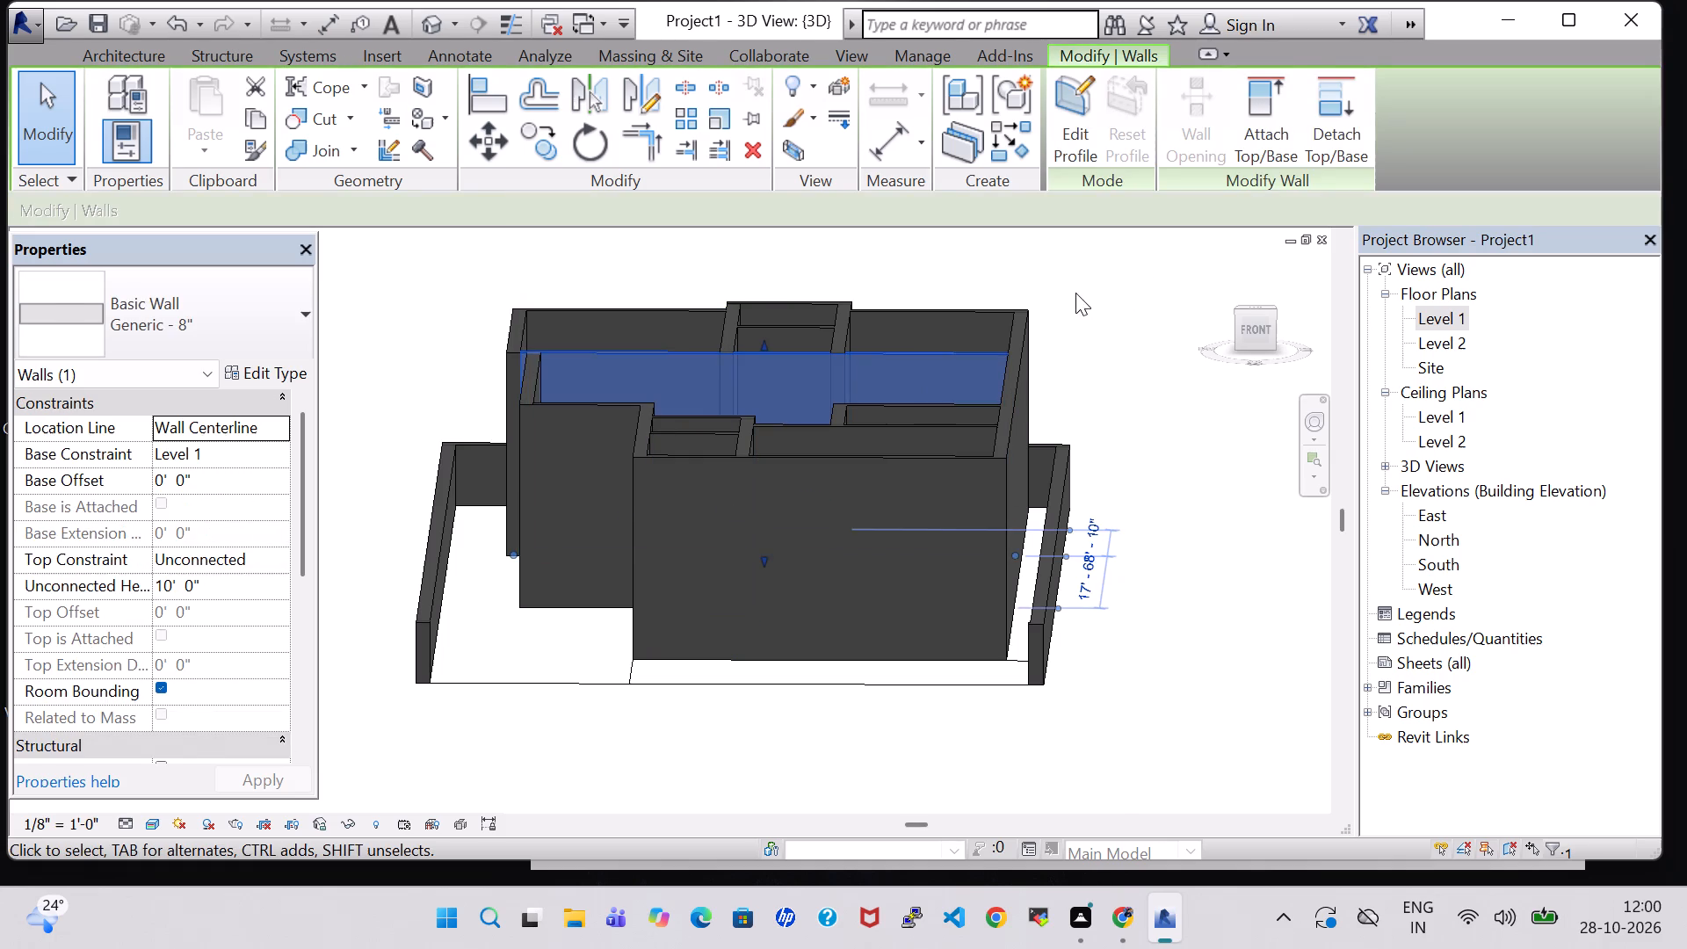
{"action": "left_click", "coordinate": [1079, 293]}
{"action": "middle_click_drag", "start_coordinate": [1164, 627], "coordinate": [1169, 576], "text": "shift"}
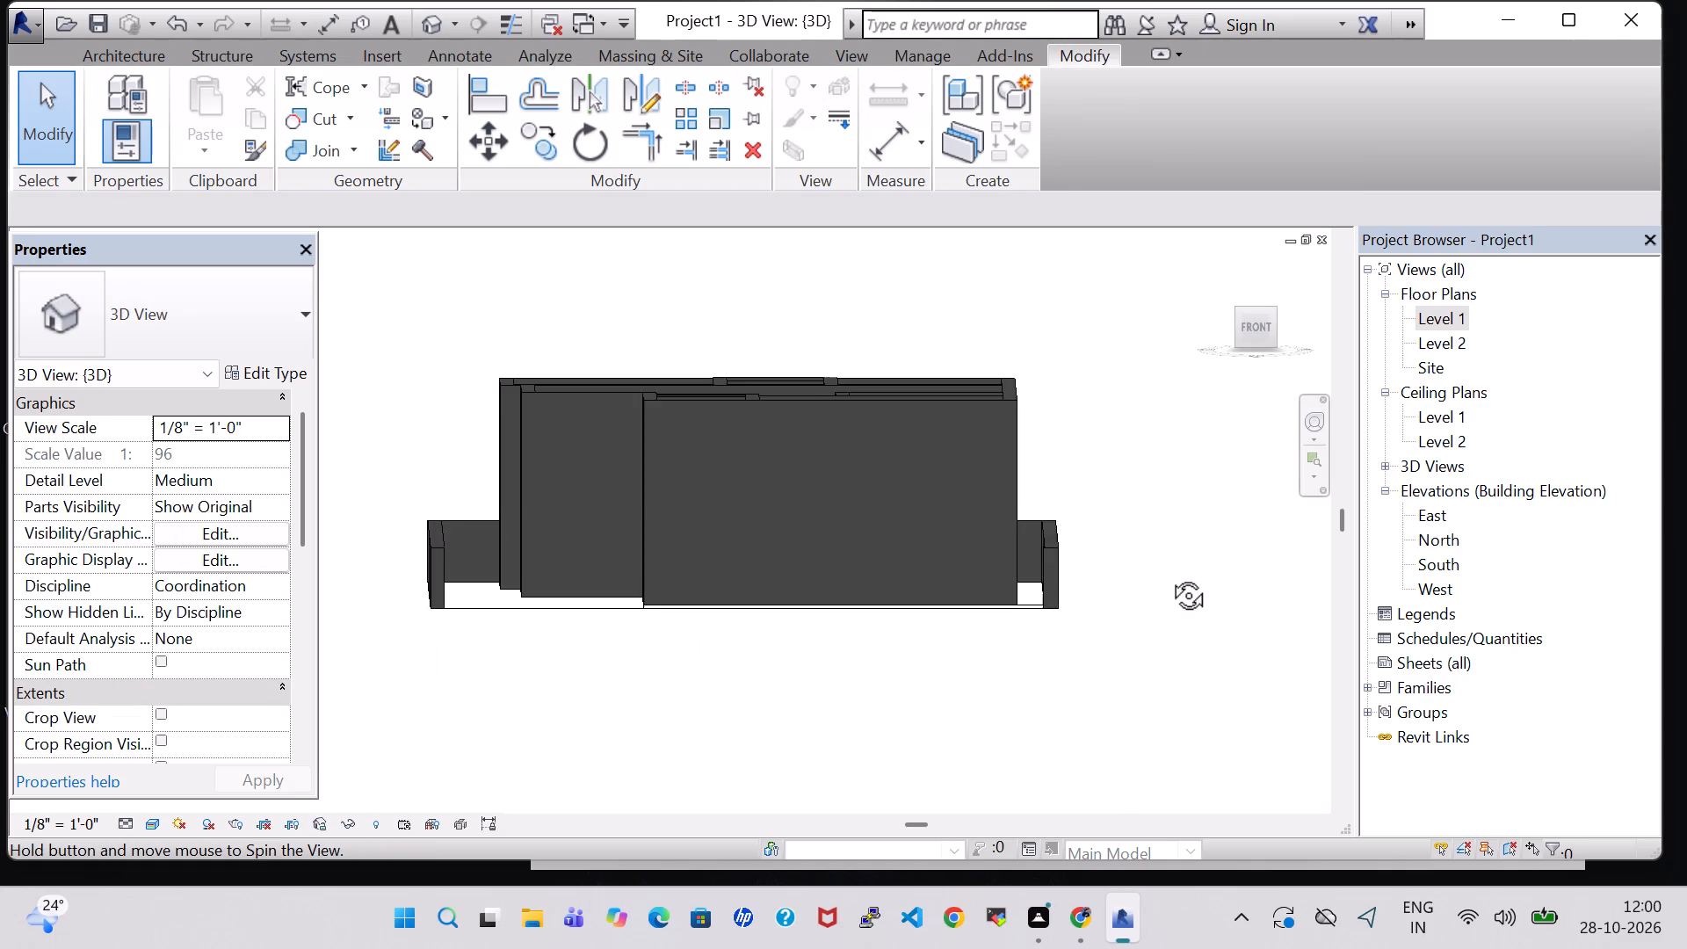
{"action": "middle_click_drag", "start_coordinate": [1169, 576], "coordinate": [1169, 581], "text": "shift"}
{"action": "middle_click_drag", "start_coordinate": [1185, 492], "coordinate": [1180, 607], "text": "shift"}
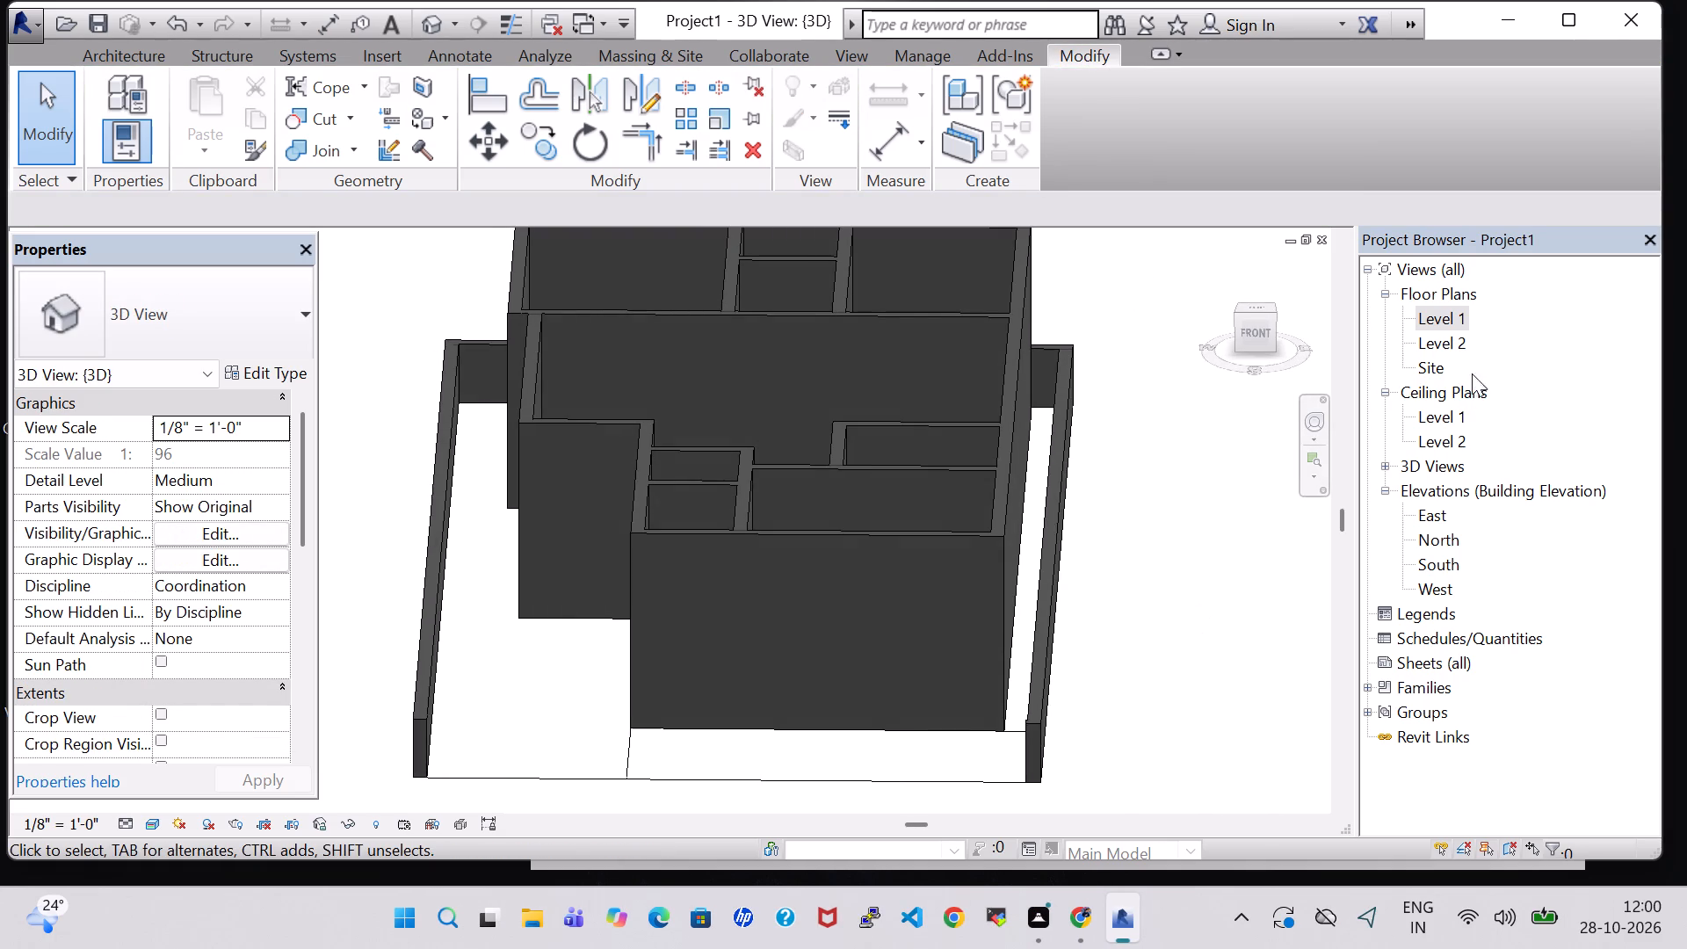
{"action": "double_click", "coordinate": [1425, 324]}
{"action": "scroll", "coordinate": [824, 413], "scroll_direction": "down", "scroll_amount": 8}
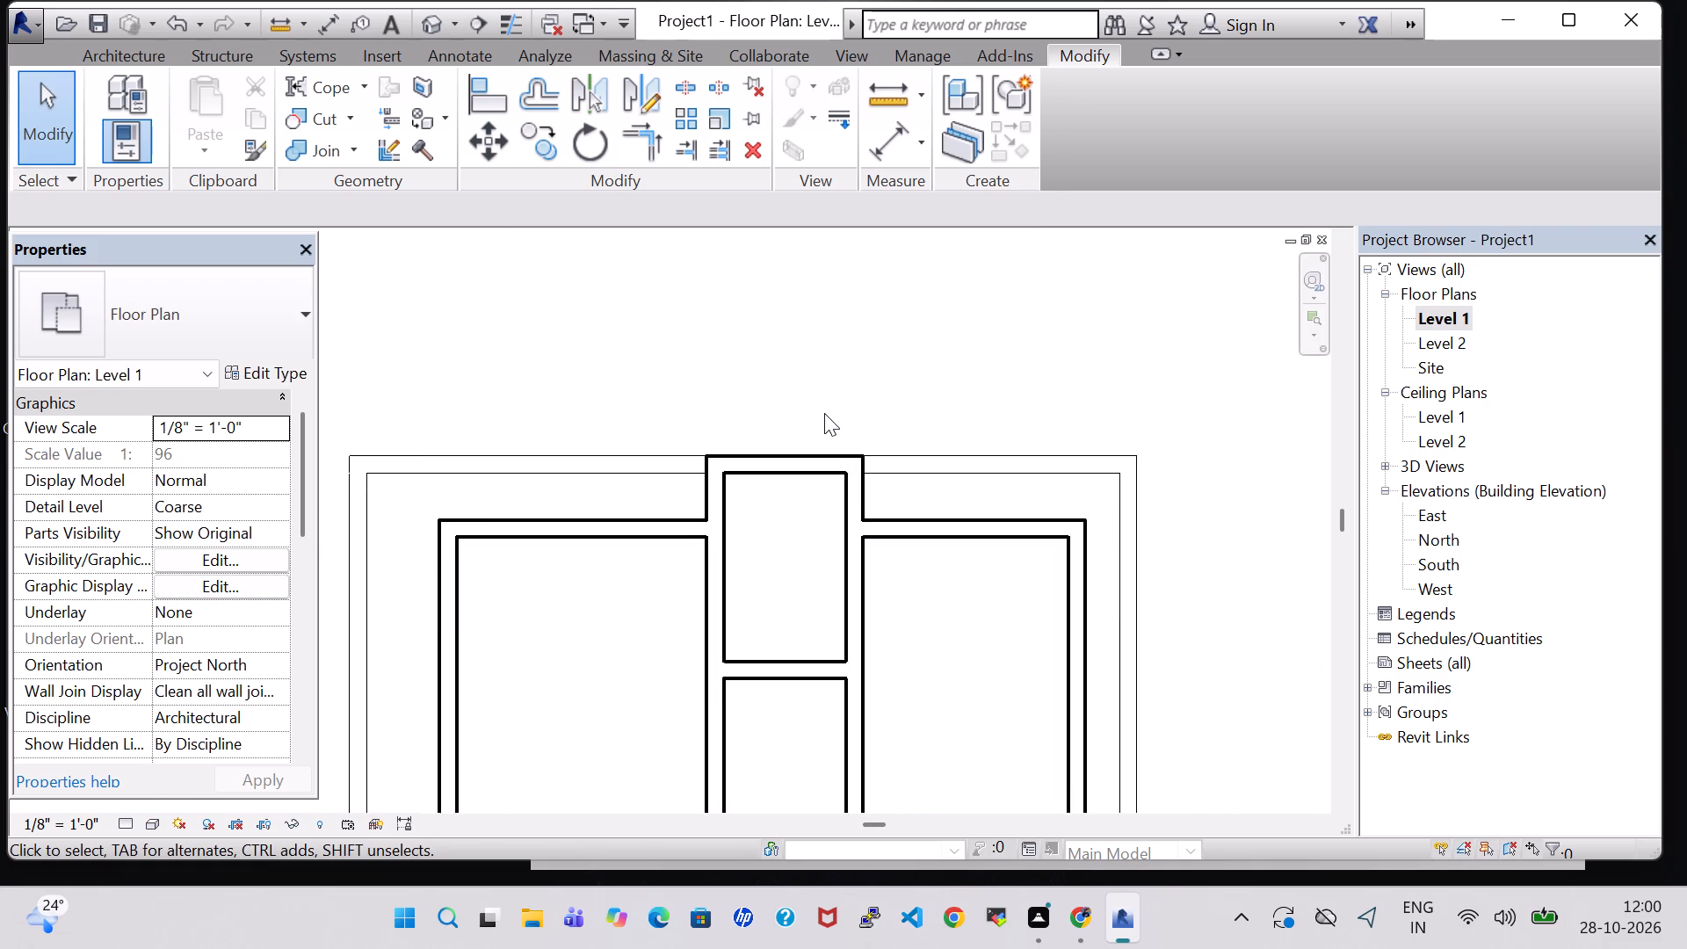
{"action": "scroll", "coordinate": [824, 413], "scroll_direction": "down", "scroll_amount": 2}
{"action": "middle_click_drag", "start_coordinate": [1102, 538], "coordinate": [1065, 419]}
{"action": "scroll", "coordinate": [1065, 419], "scroll_direction": "down", "scroll_amount": 1}
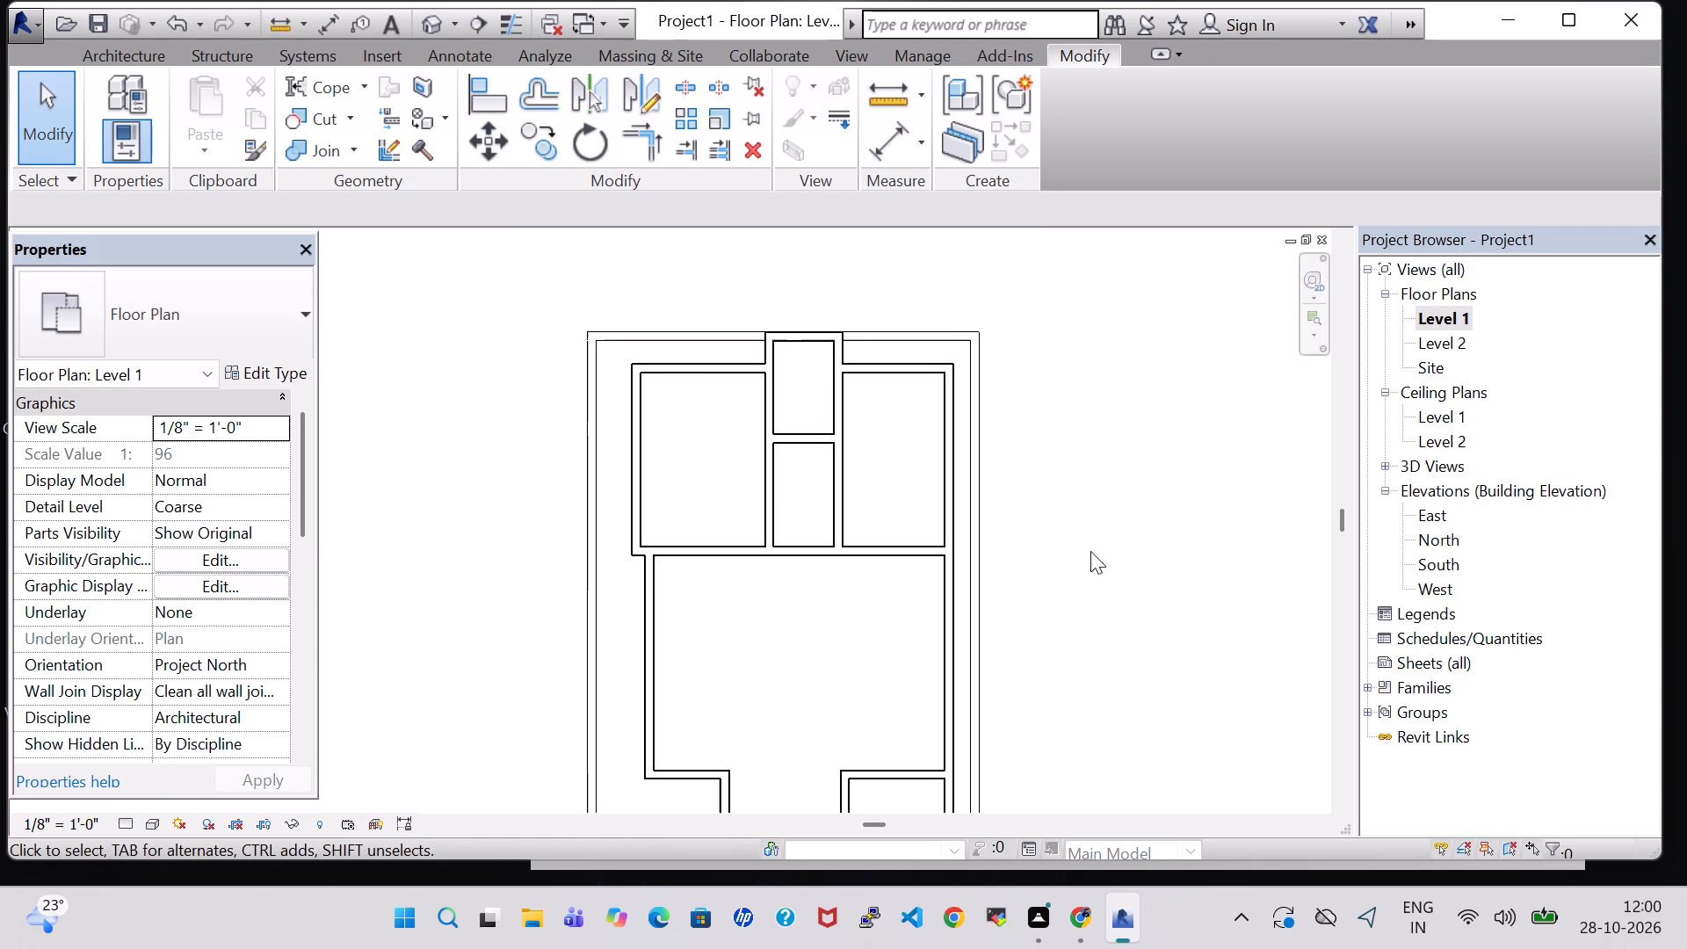
{"action": "middle_click_drag", "start_coordinate": [1095, 561], "coordinate": [1057, 518]}
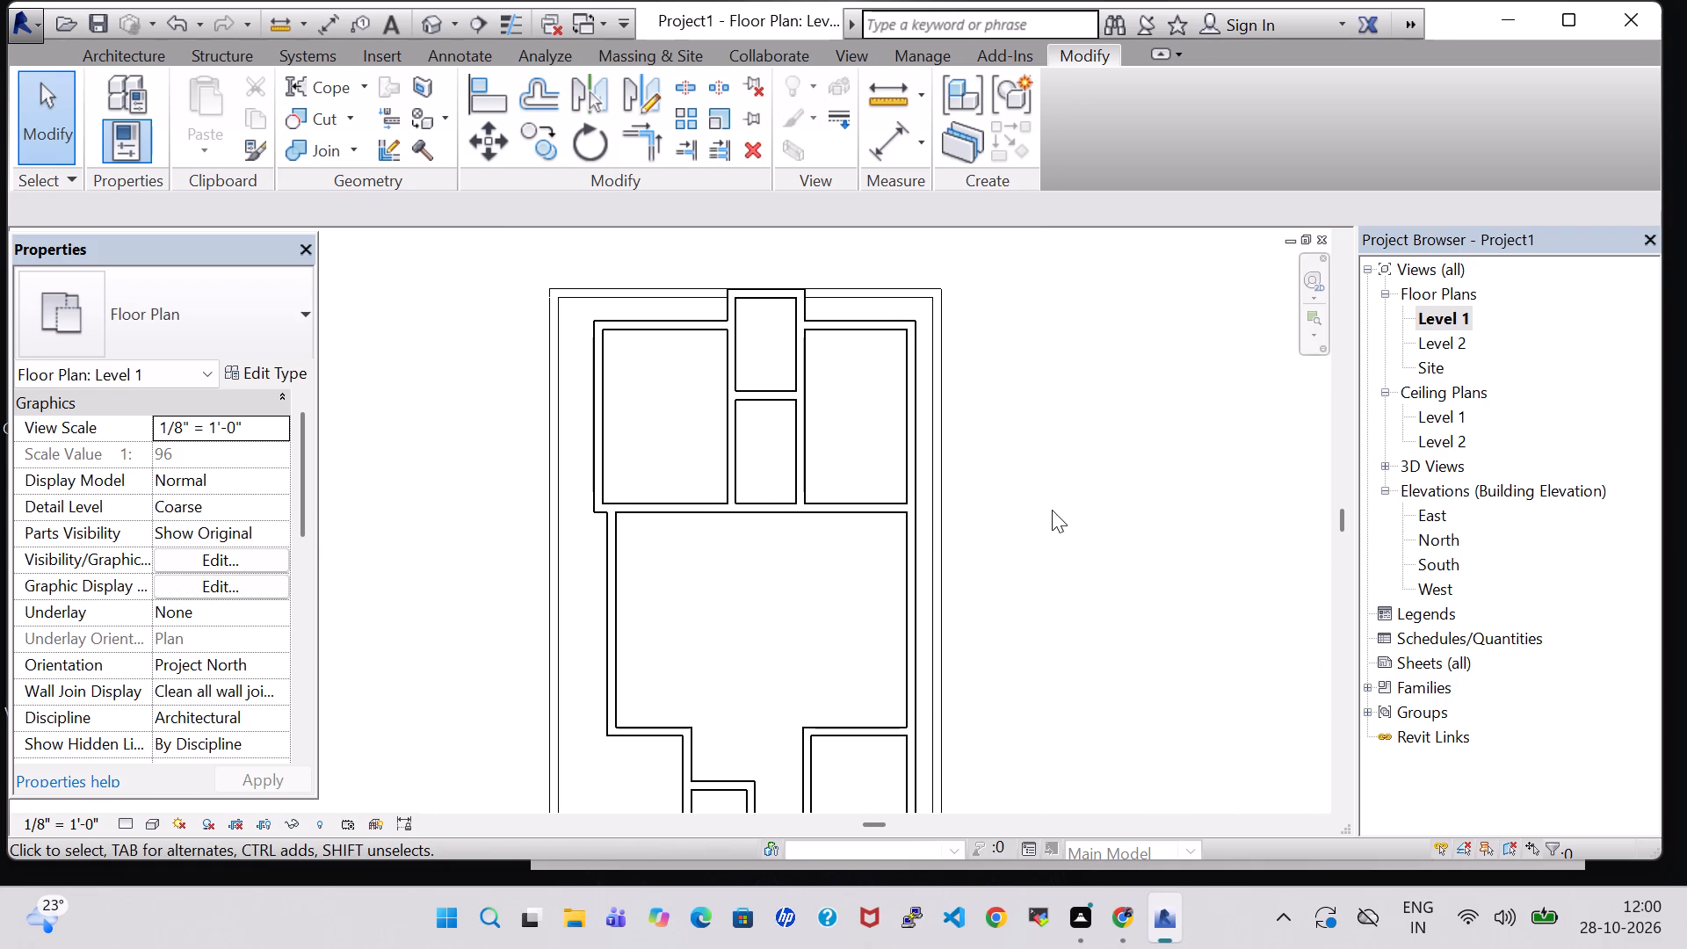
{"action": "scroll", "coordinate": [1052, 510], "scroll_direction": "down", "scroll_amount": 1}
{"action": "middle_click_drag", "start_coordinate": [1065, 584], "coordinate": [1039, 531]}
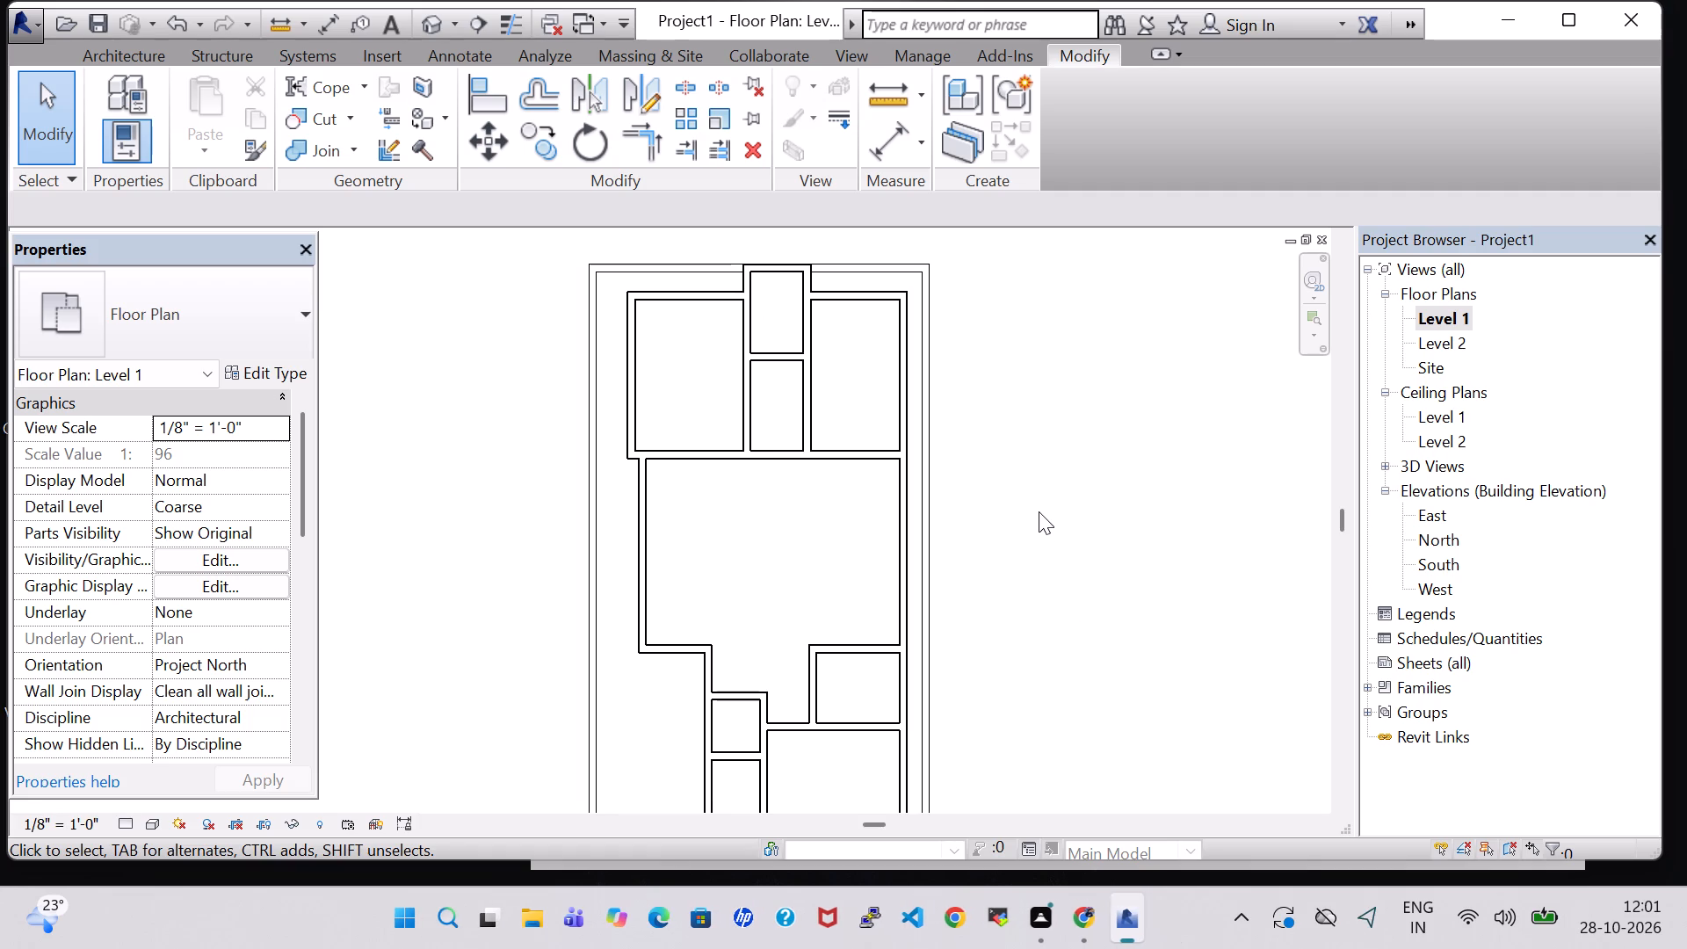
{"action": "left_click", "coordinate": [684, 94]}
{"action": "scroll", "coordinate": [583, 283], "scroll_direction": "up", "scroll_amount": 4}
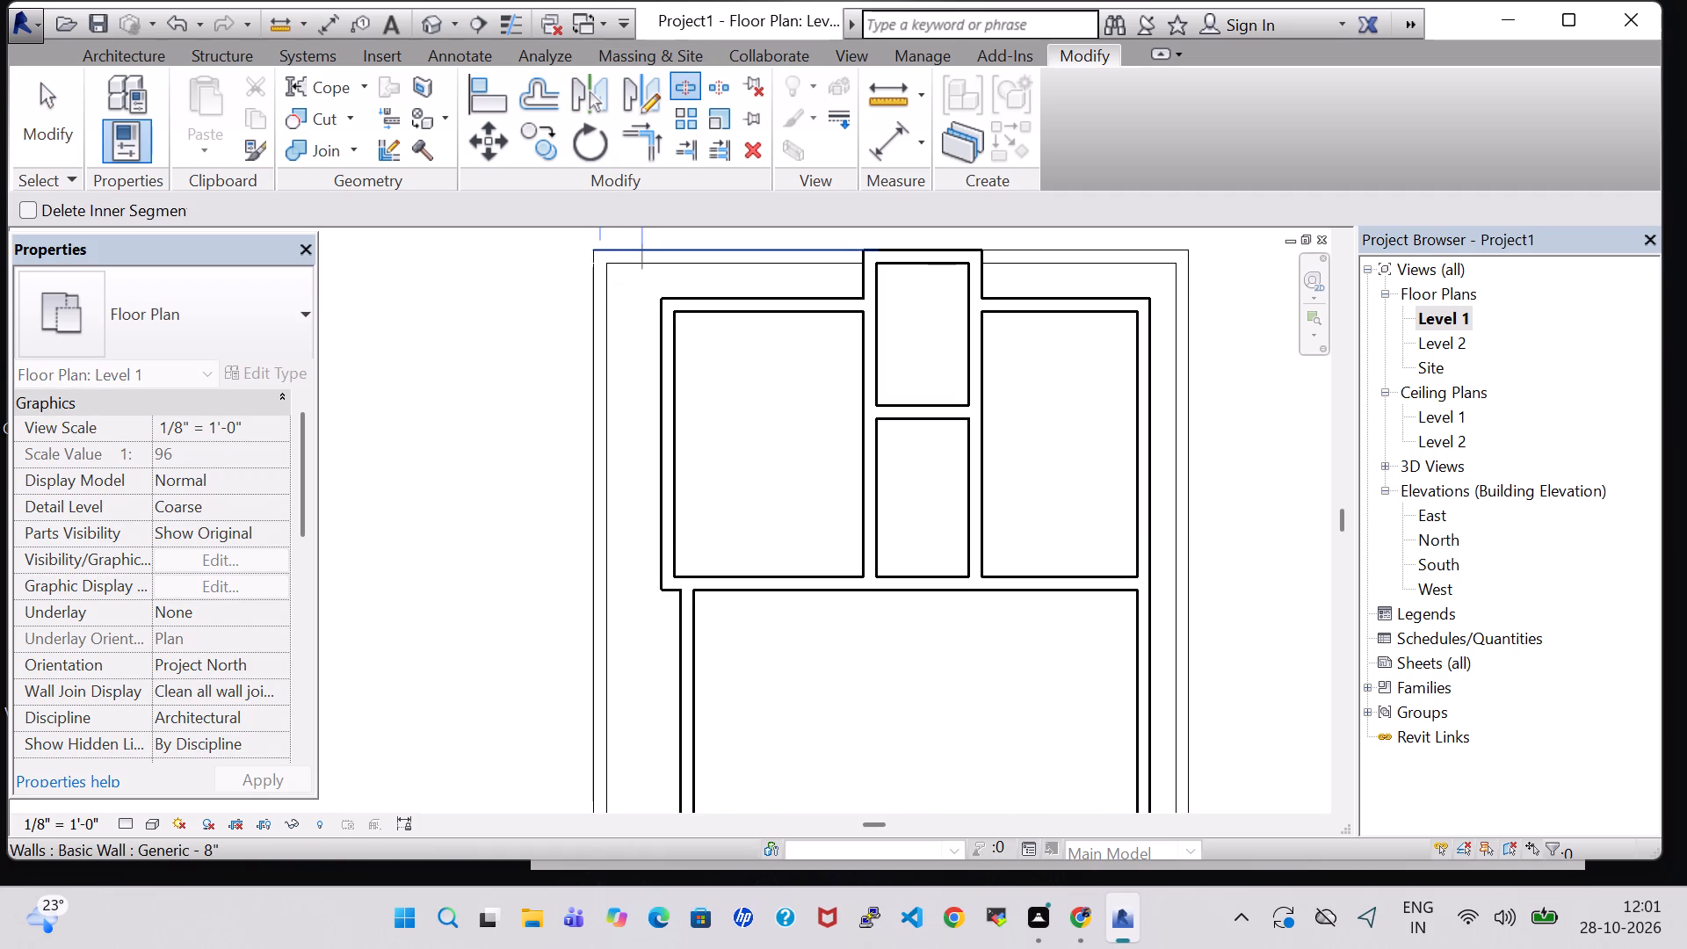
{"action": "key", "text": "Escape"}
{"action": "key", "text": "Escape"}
Sketch a 13'-7" railing path along the top perimeter wall's centerline, from the passage's left side to the plan's top-left corner.
{"action": "left_click", "coordinate": [162, 59]}
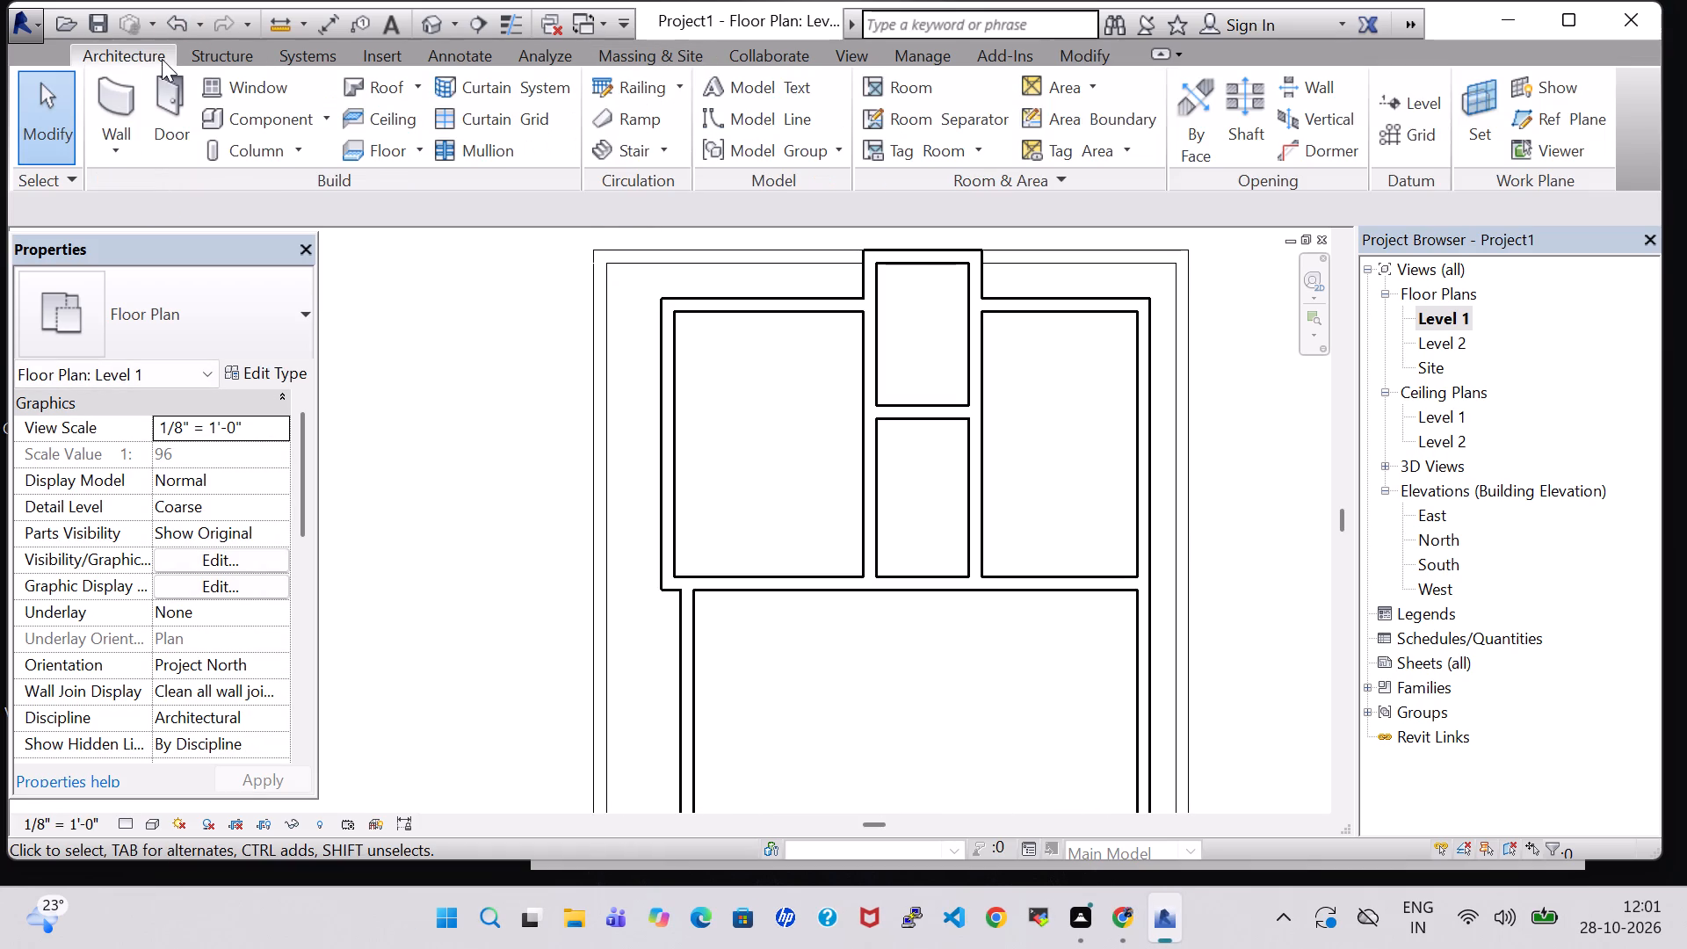
{"action": "key", "text": "Escape"}
{"action": "key", "text": "Escape"}
{"action": "left_click", "coordinate": [626, 94]}
{"action": "scroll", "coordinate": [870, 247], "scroll_direction": "up", "scroll_amount": 4}
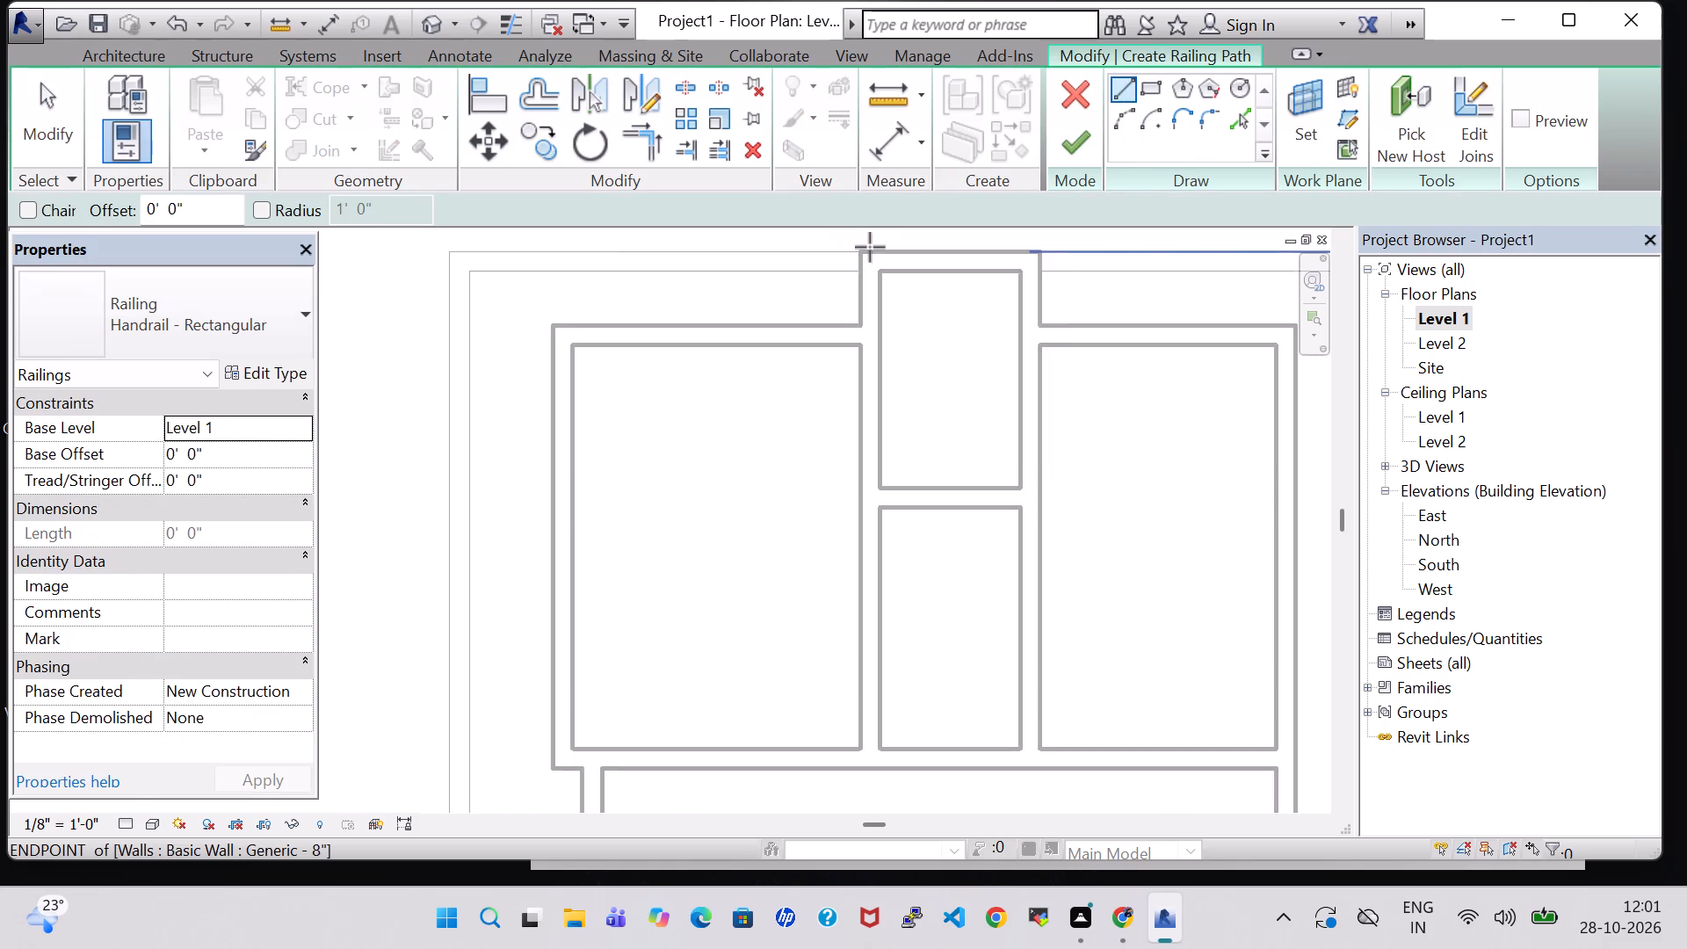
{"action": "scroll", "coordinate": [867, 259], "scroll_direction": "up", "scroll_amount": 5}
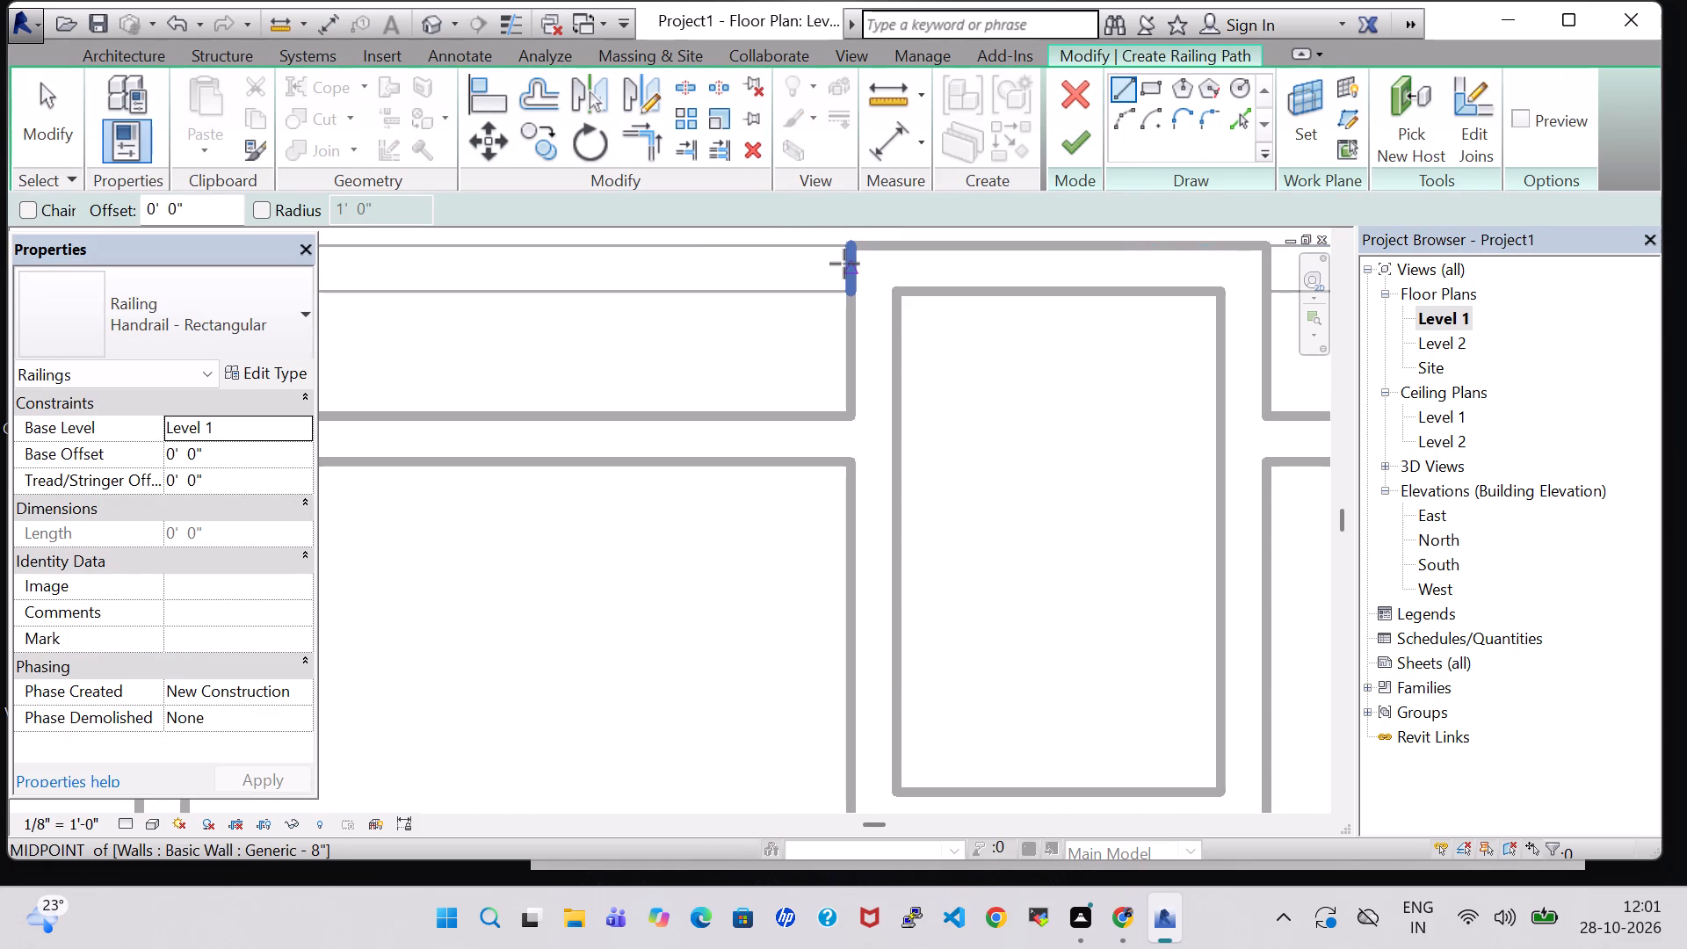
{"action": "left_click", "coordinate": [844, 264]}
{"action": "middle_click_drag", "start_coordinate": [528, 261], "coordinate": [742, 261]}
{"action": "middle_click_drag", "start_coordinate": [512, 262], "coordinate": [798, 263]}
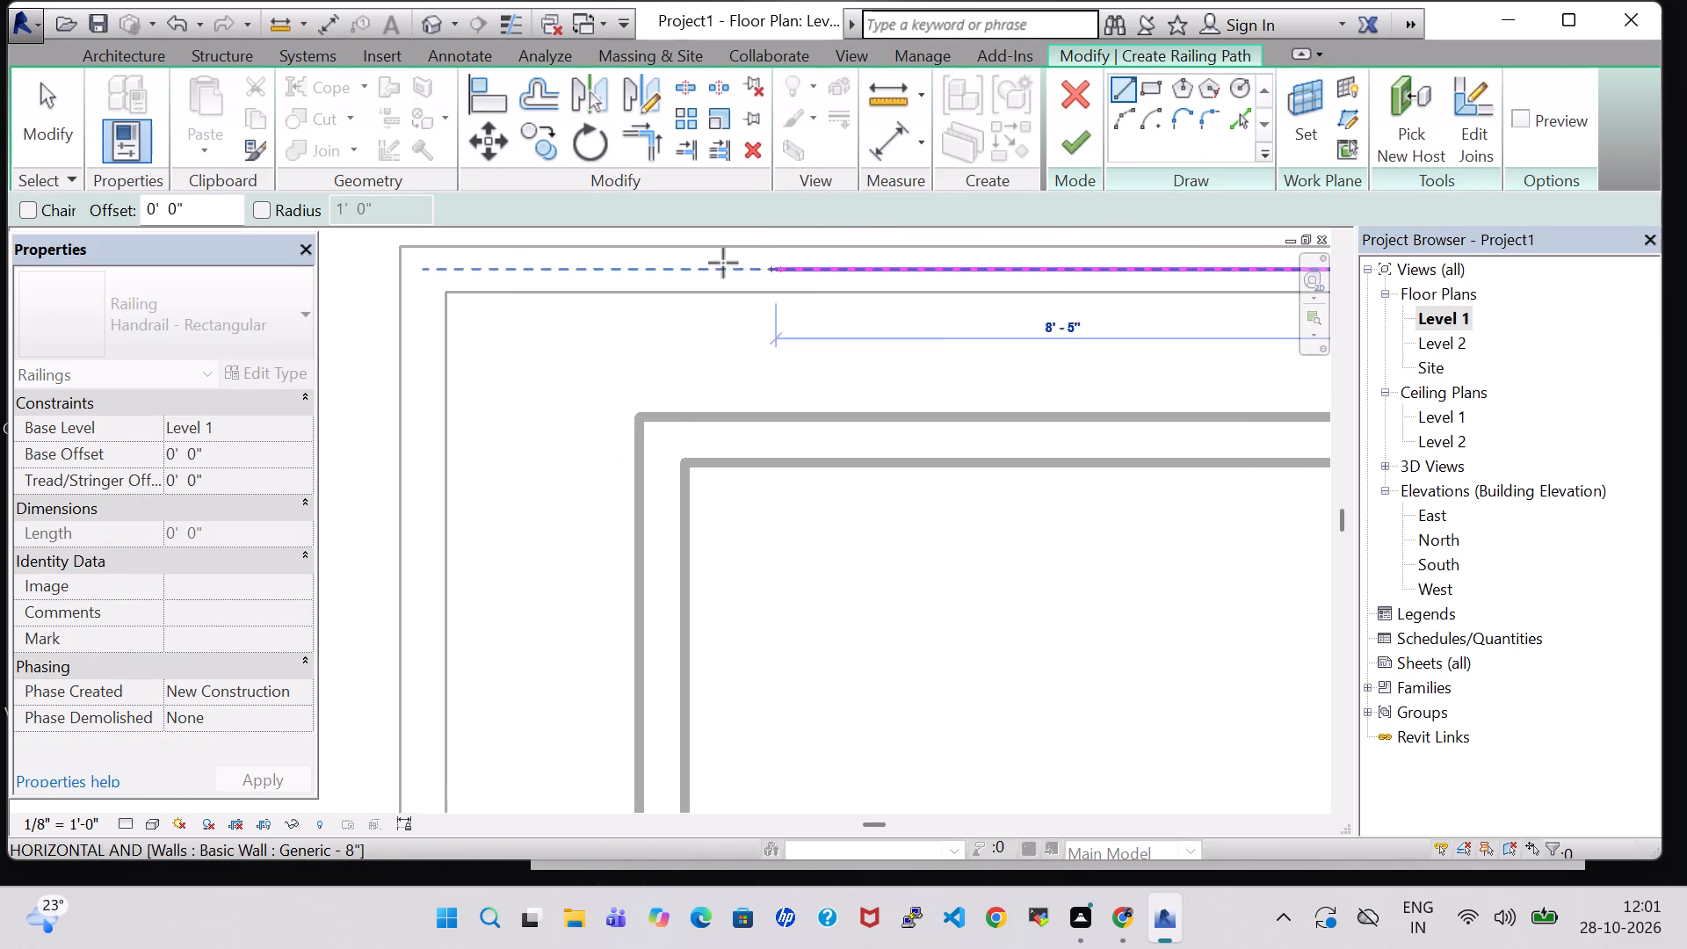
{"action": "left_click", "coordinate": [428, 269]}
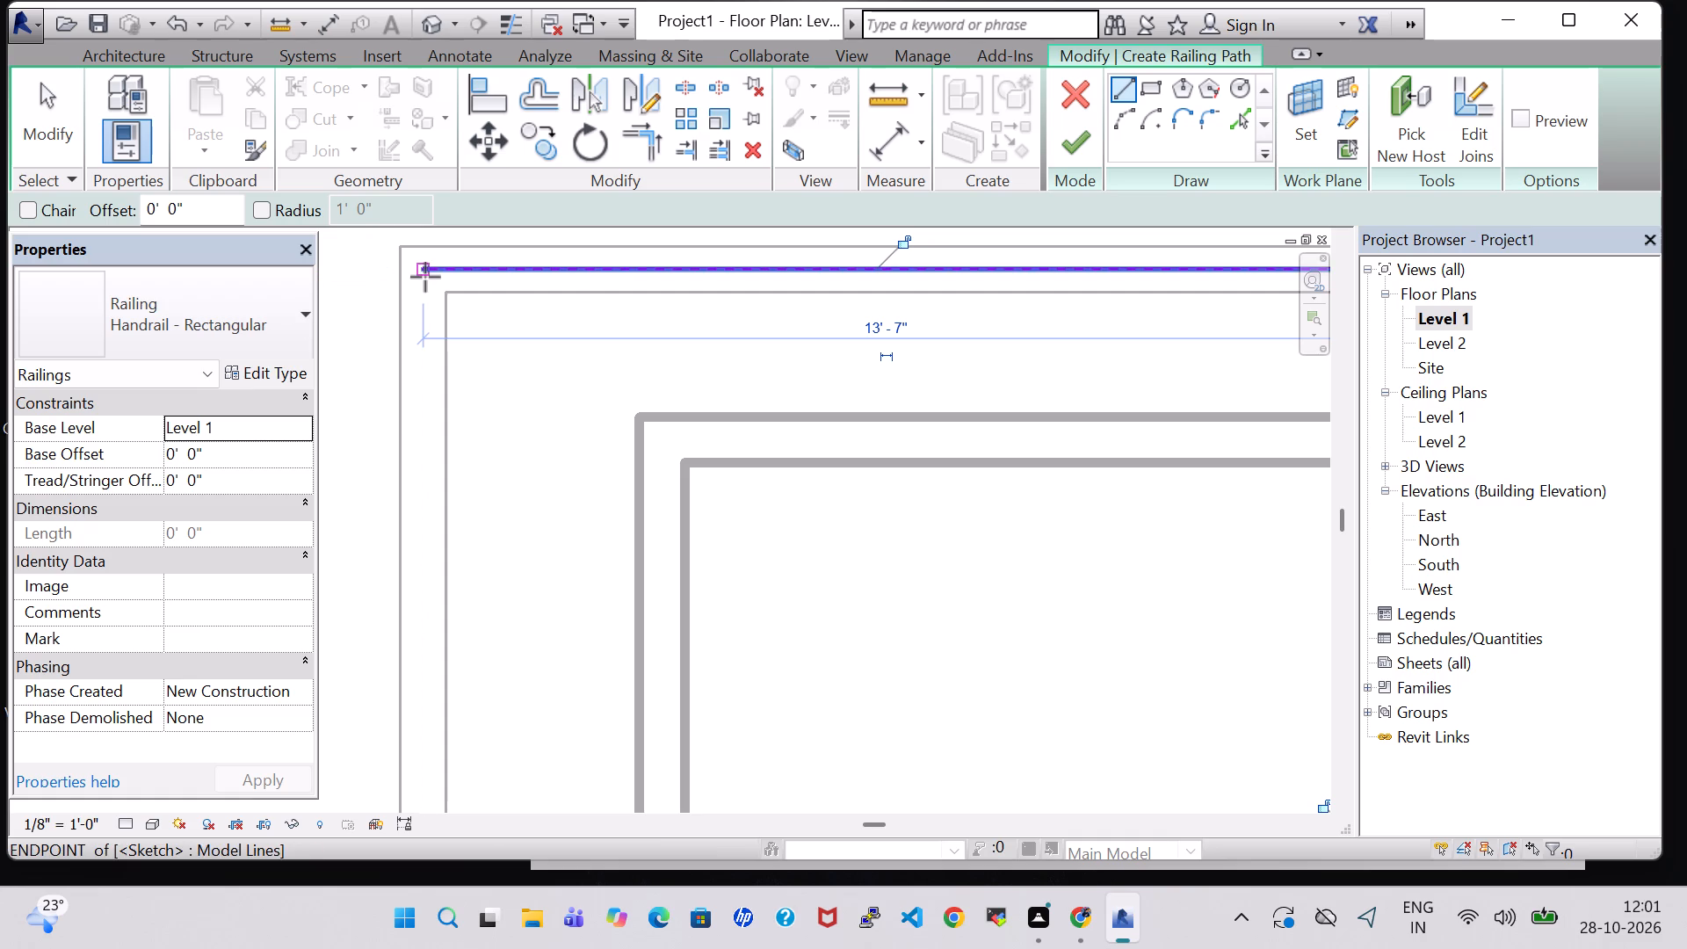
Set the railing's base offset to 3' and finish the Handrail - Rectangular railing.
{"action": "left_click", "coordinate": [174, 451]}
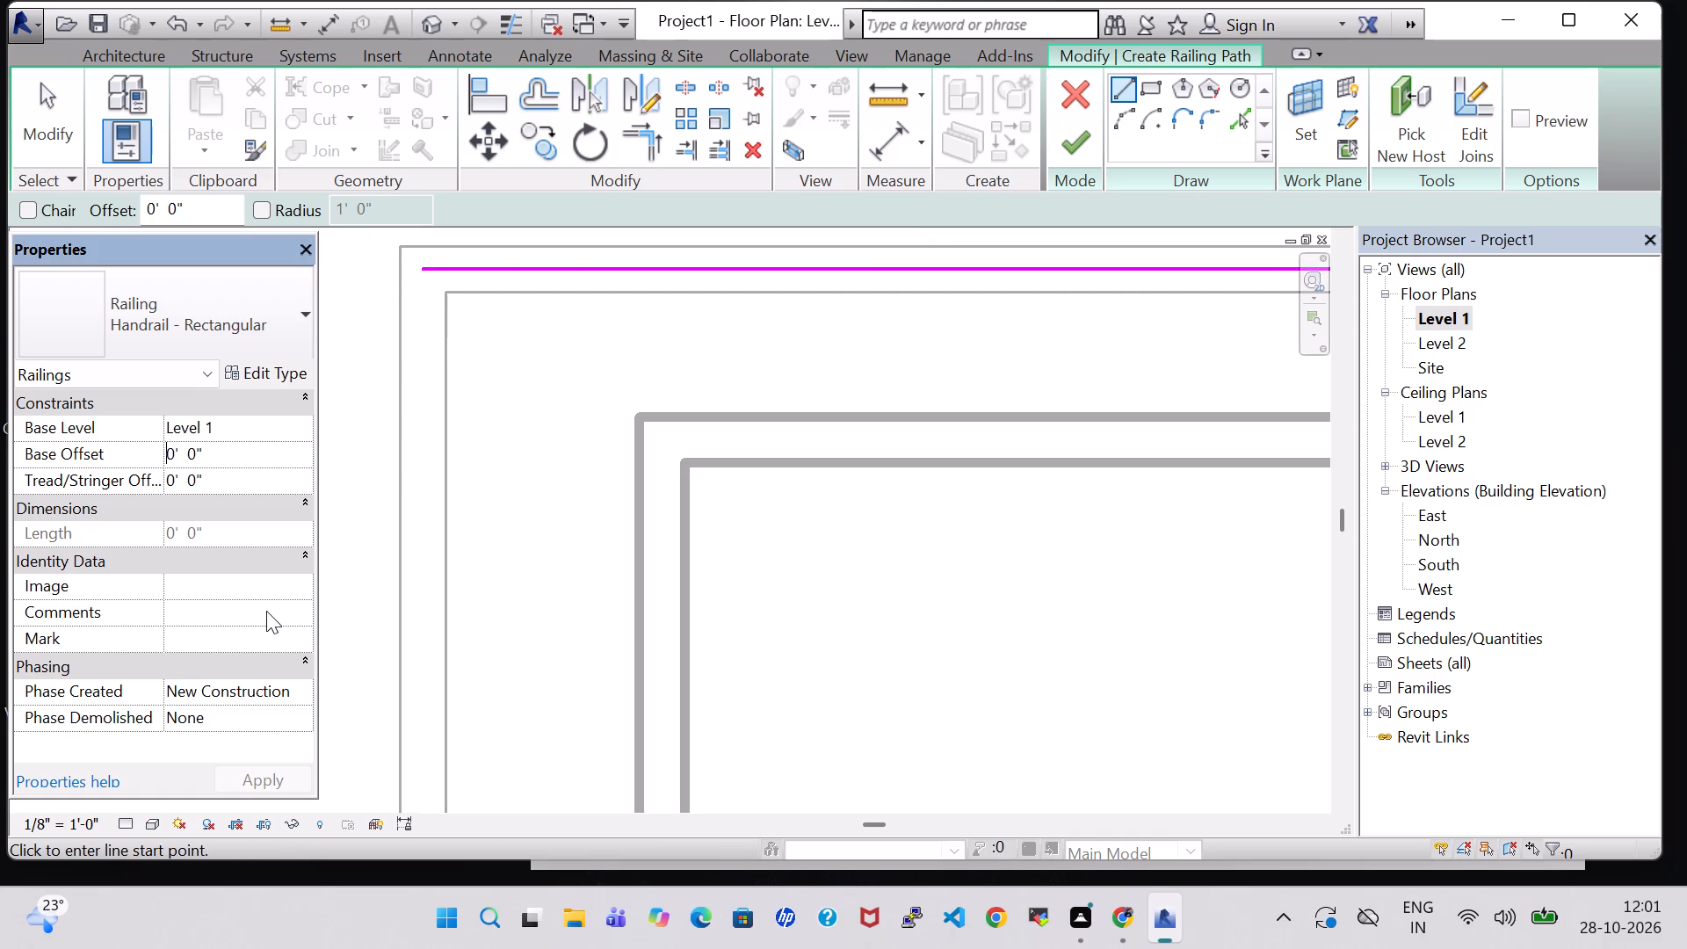
{"action": "key", "text": "Right"}
{"action": "key", "text": "BackSpace"}
{"action": "key", "text": "3"}
{"action": "key", "text": "Return"}
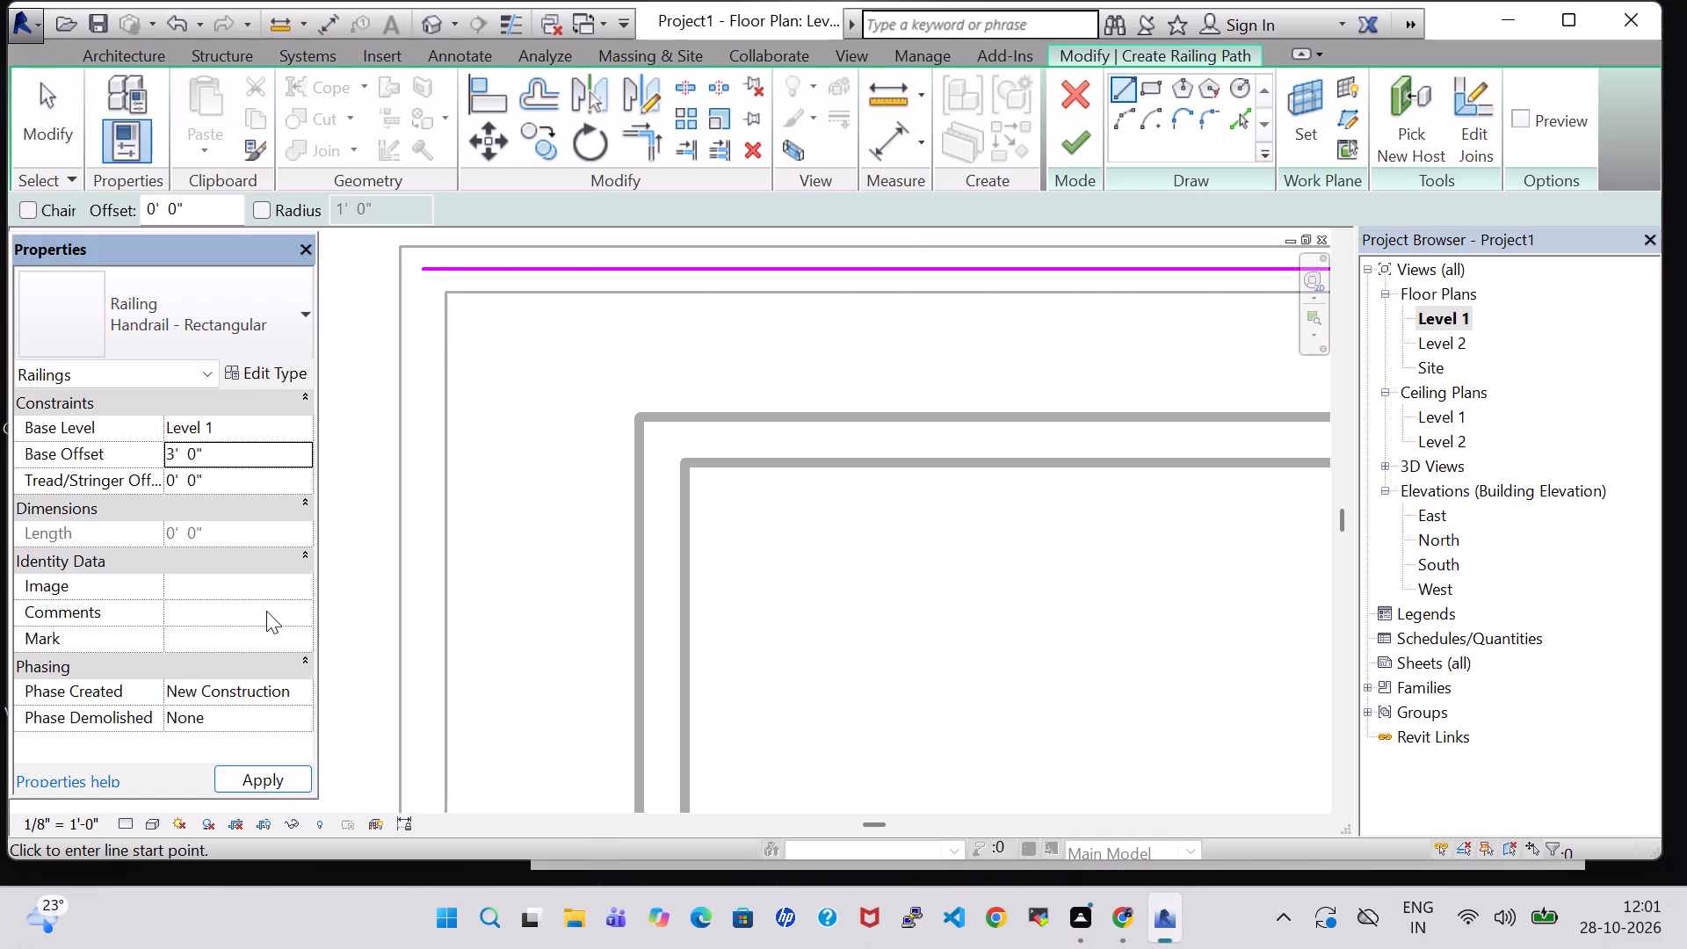
{"action": "left_click", "coordinate": [1065, 149]}
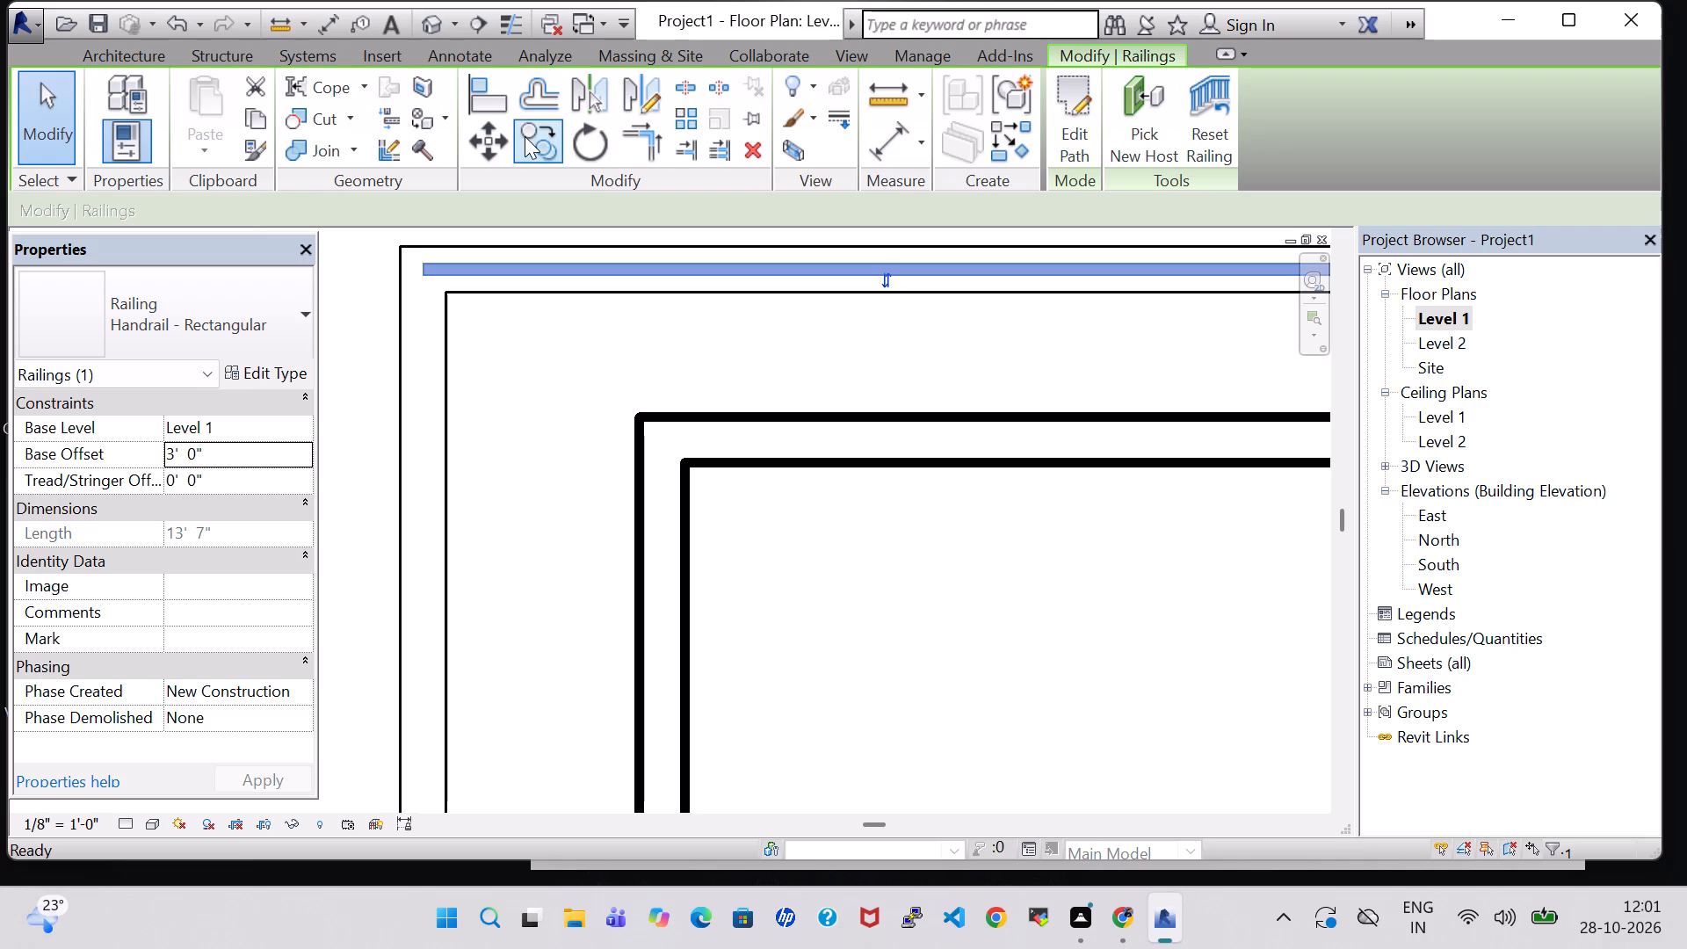
Sketch a second railing path along the left perimeter wall's centerline, from the top-left corner to the wall's bottom end.
{"action": "left_click", "coordinate": [123, 52]}
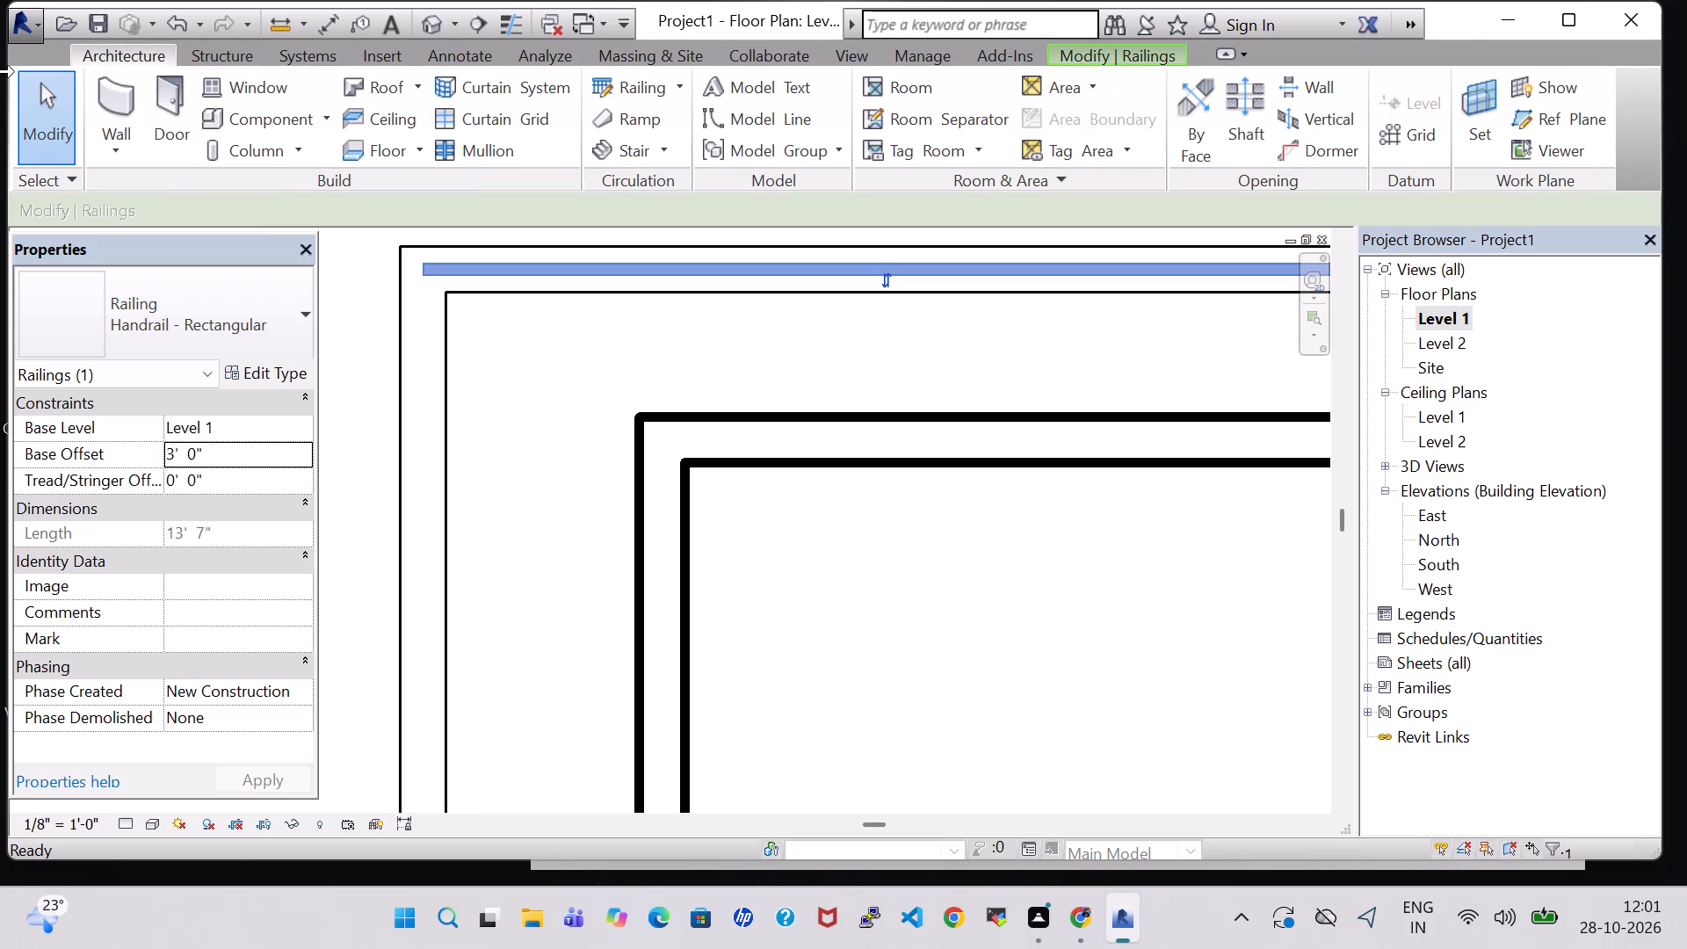
{"action": "left_click", "coordinate": [629, 80]}
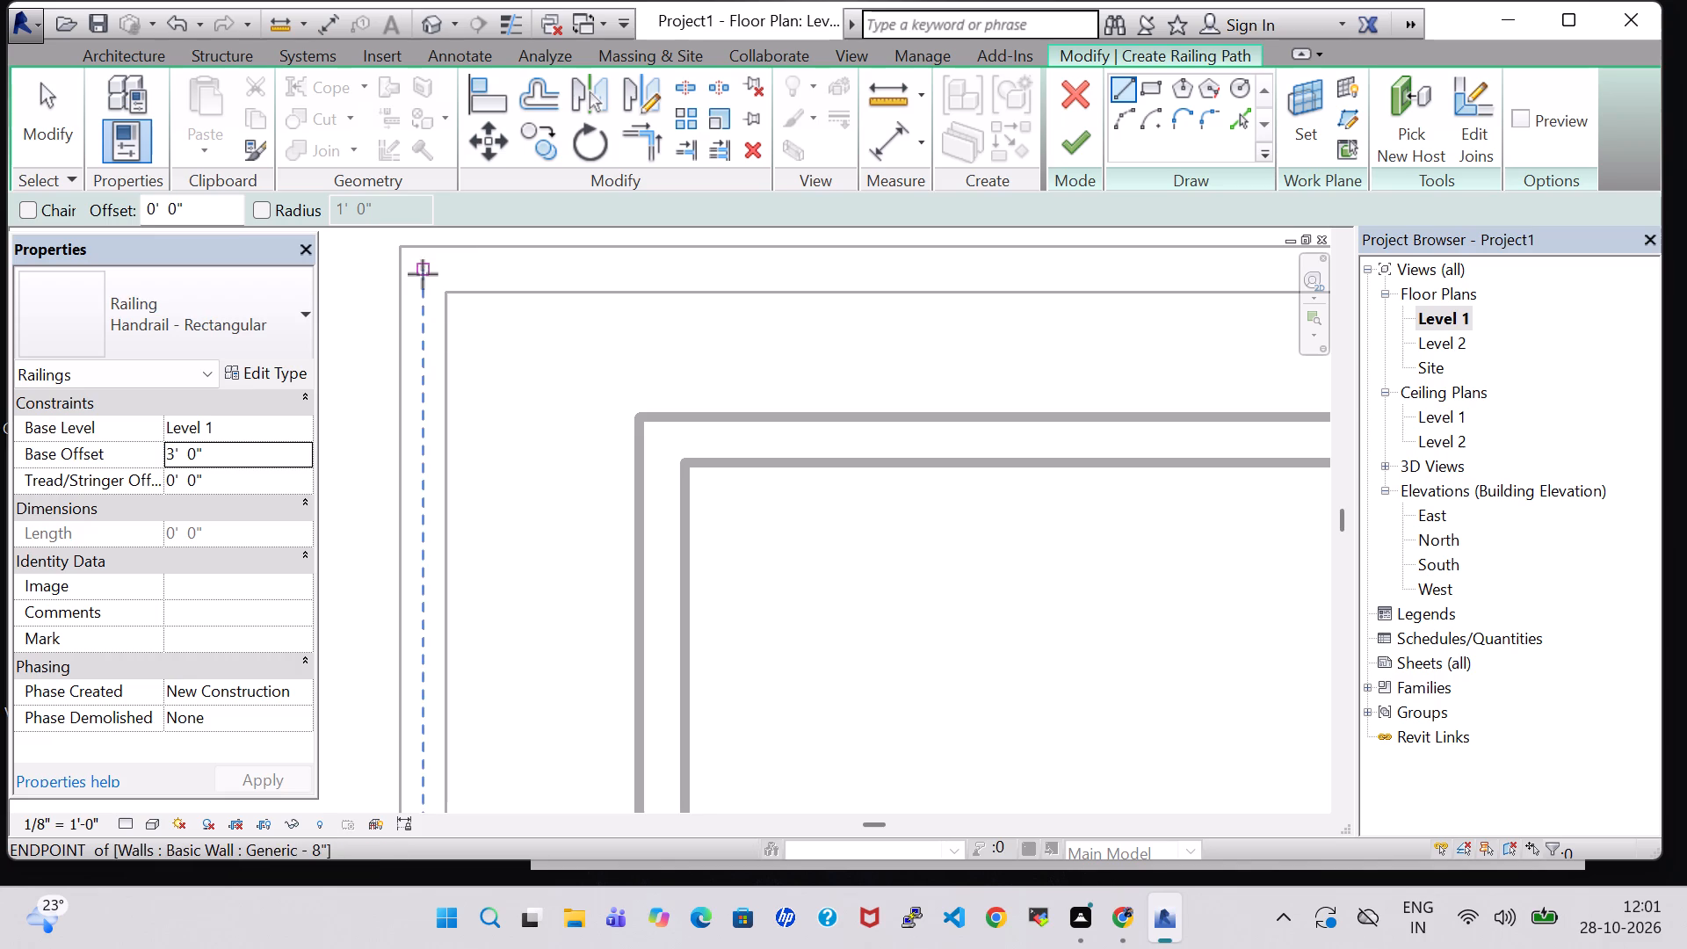
{"action": "left_click", "coordinate": [421, 272]}
{"action": "middle_click_drag", "start_coordinate": [416, 538], "coordinate": [420, 434]}
{"action": "scroll", "coordinate": [420, 434], "scroll_direction": "down", "scroll_amount": 2}
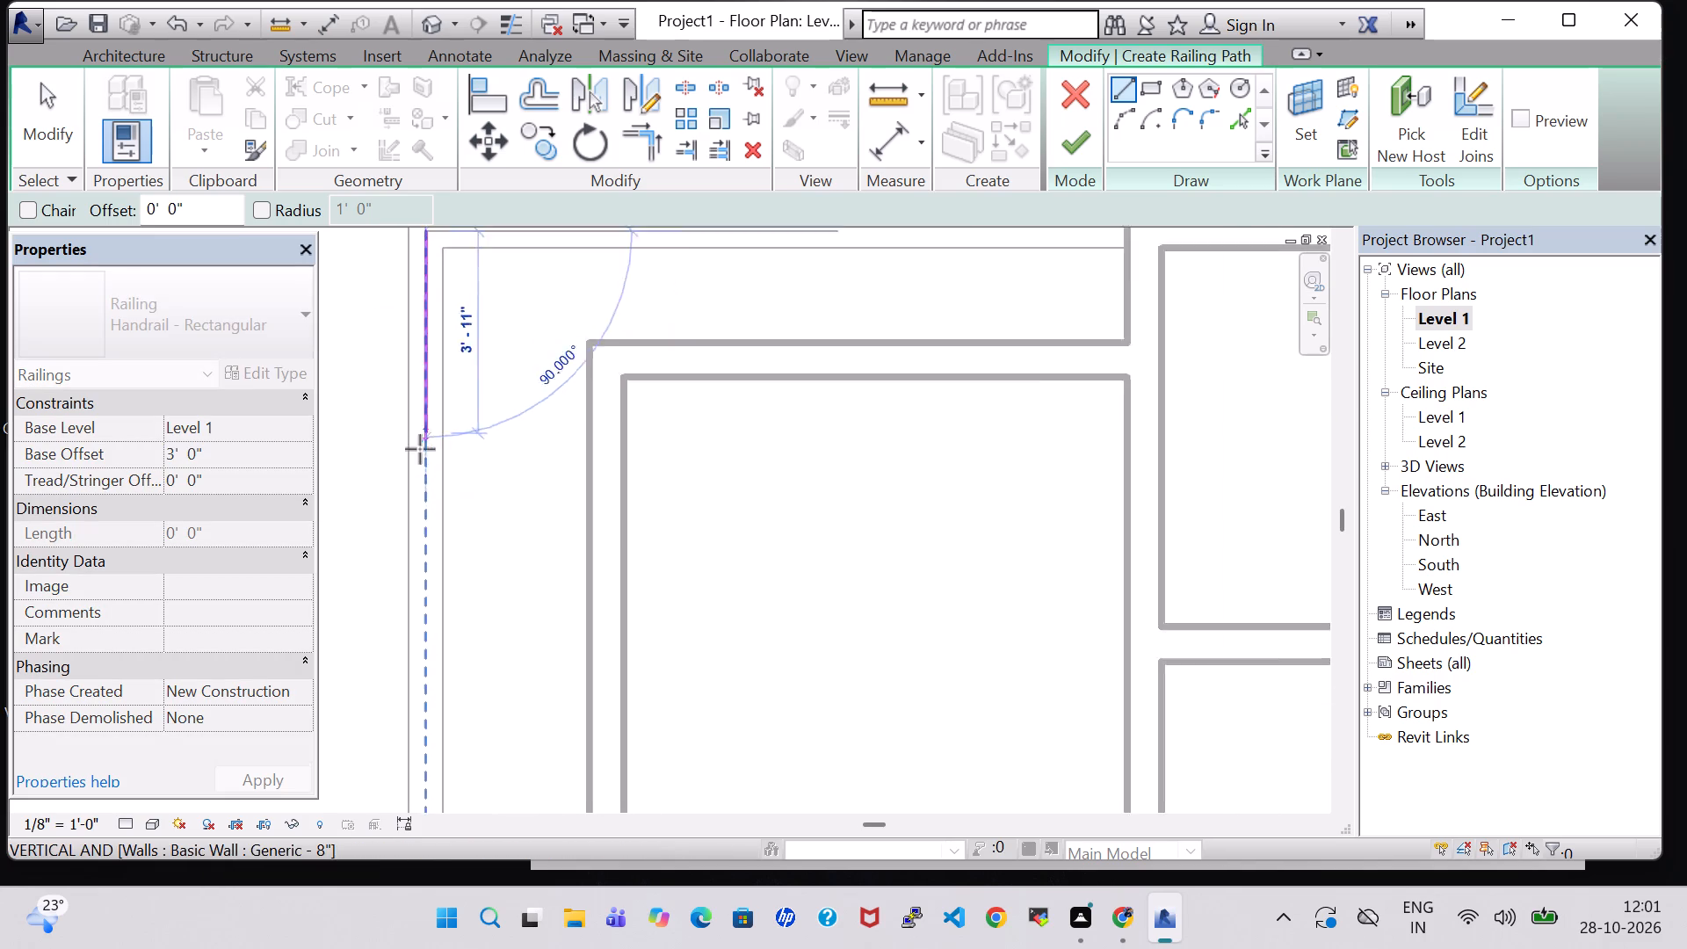
{"action": "scroll", "coordinate": [420, 449], "scroll_direction": "down", "scroll_amount": 2}
{"action": "middle_click_drag", "start_coordinate": [421, 604], "coordinate": [402, 304]}
{"action": "scroll", "coordinate": [402, 304], "scroll_direction": "down", "scroll_amount": 2}
{"action": "middle_click_drag", "start_coordinate": [391, 670], "coordinate": [364, 487]}
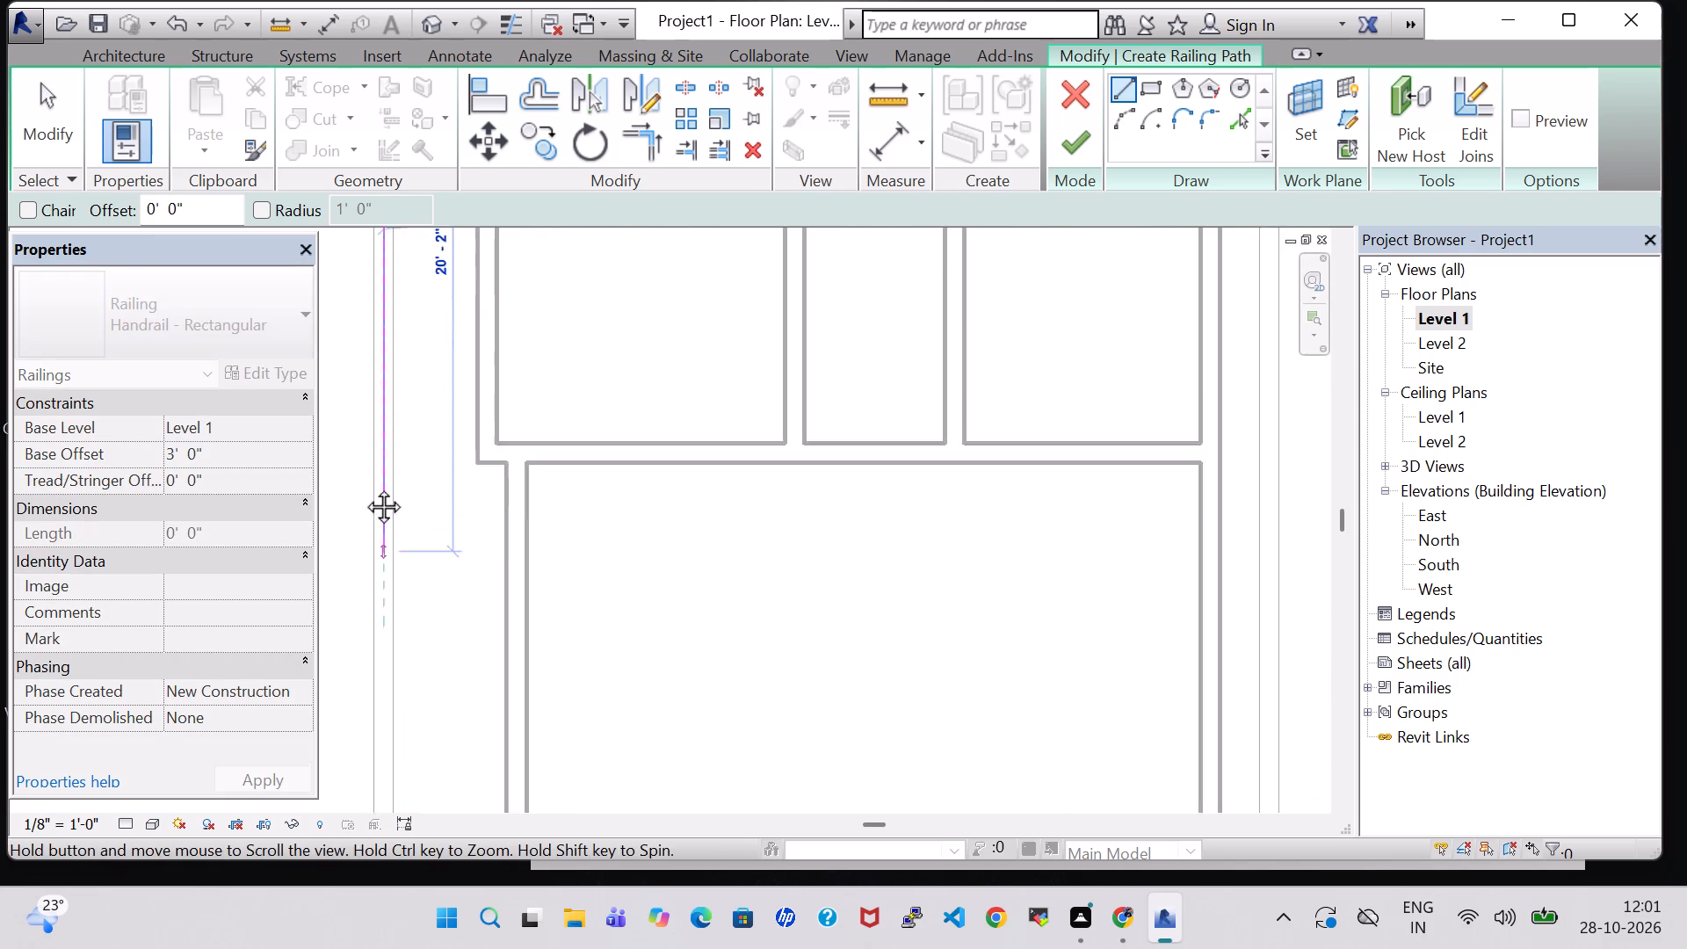
{"action": "middle_click_drag", "start_coordinate": [364, 487], "coordinate": [379, 434]}
{"action": "middle_click_drag", "start_coordinate": [383, 776], "coordinate": [489, 391]}
{"action": "middle_click_drag", "start_coordinate": [494, 644], "coordinate": [472, 399]}
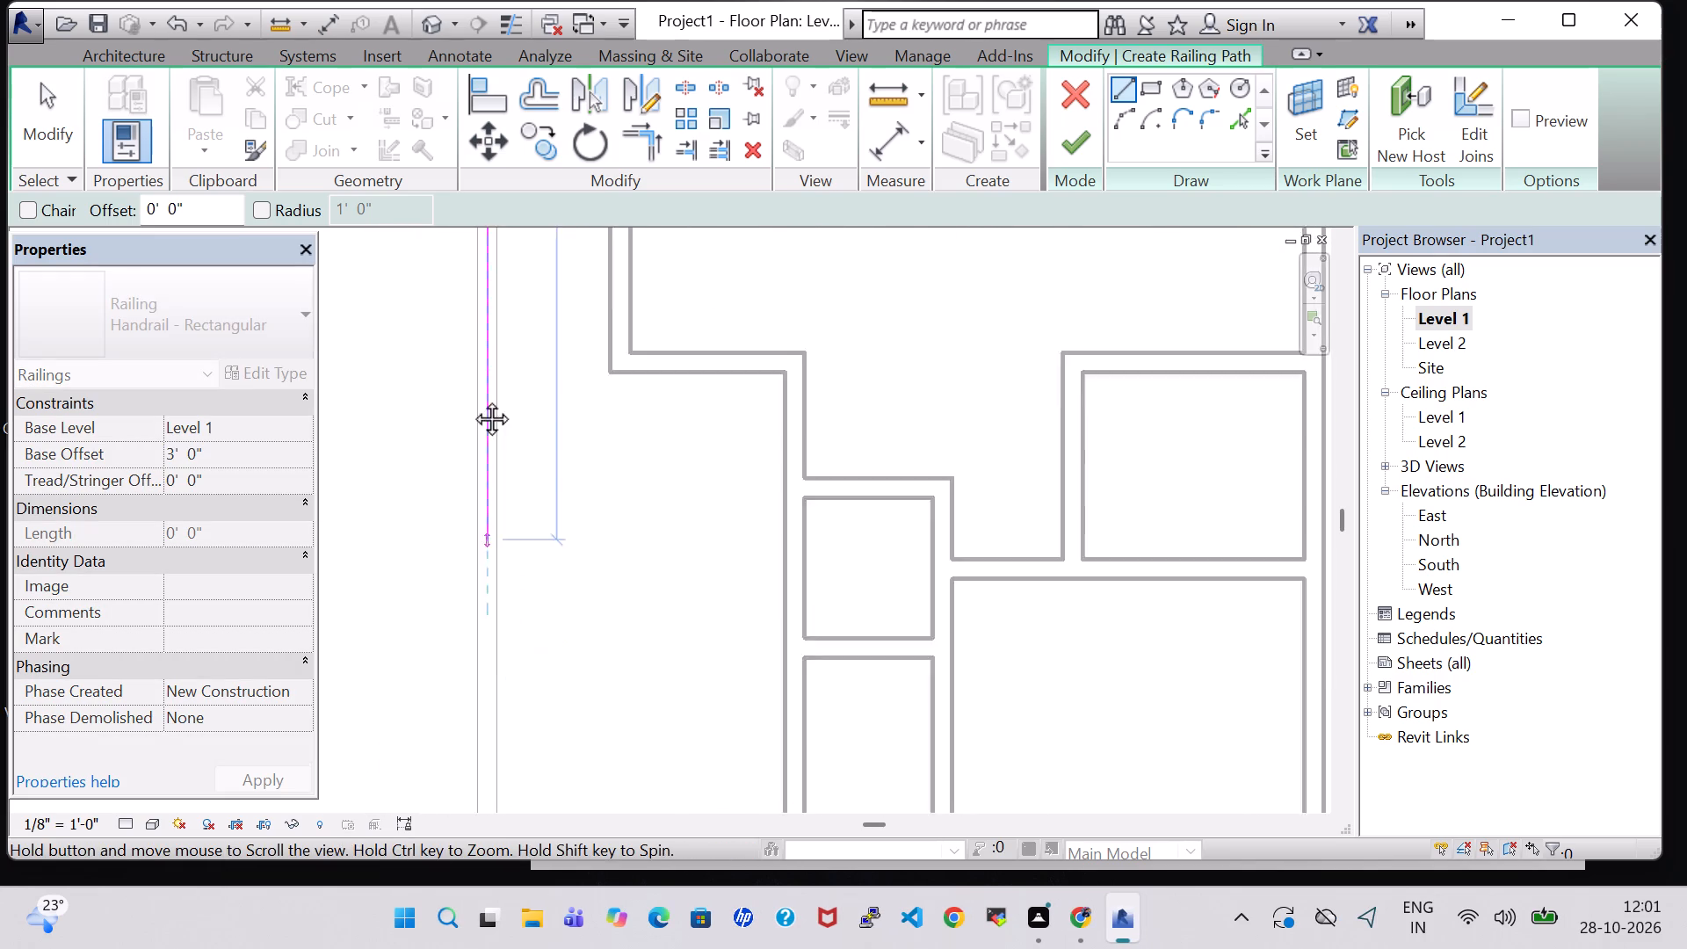
{"action": "middle_click_drag", "start_coordinate": [472, 399], "coordinate": [476, 333]}
{"action": "scroll", "coordinate": [479, 337], "scroll_direction": "down", "scroll_amount": 3}
{"action": "scroll", "coordinate": [476, 716], "scroll_direction": "up", "scroll_amount": 12}
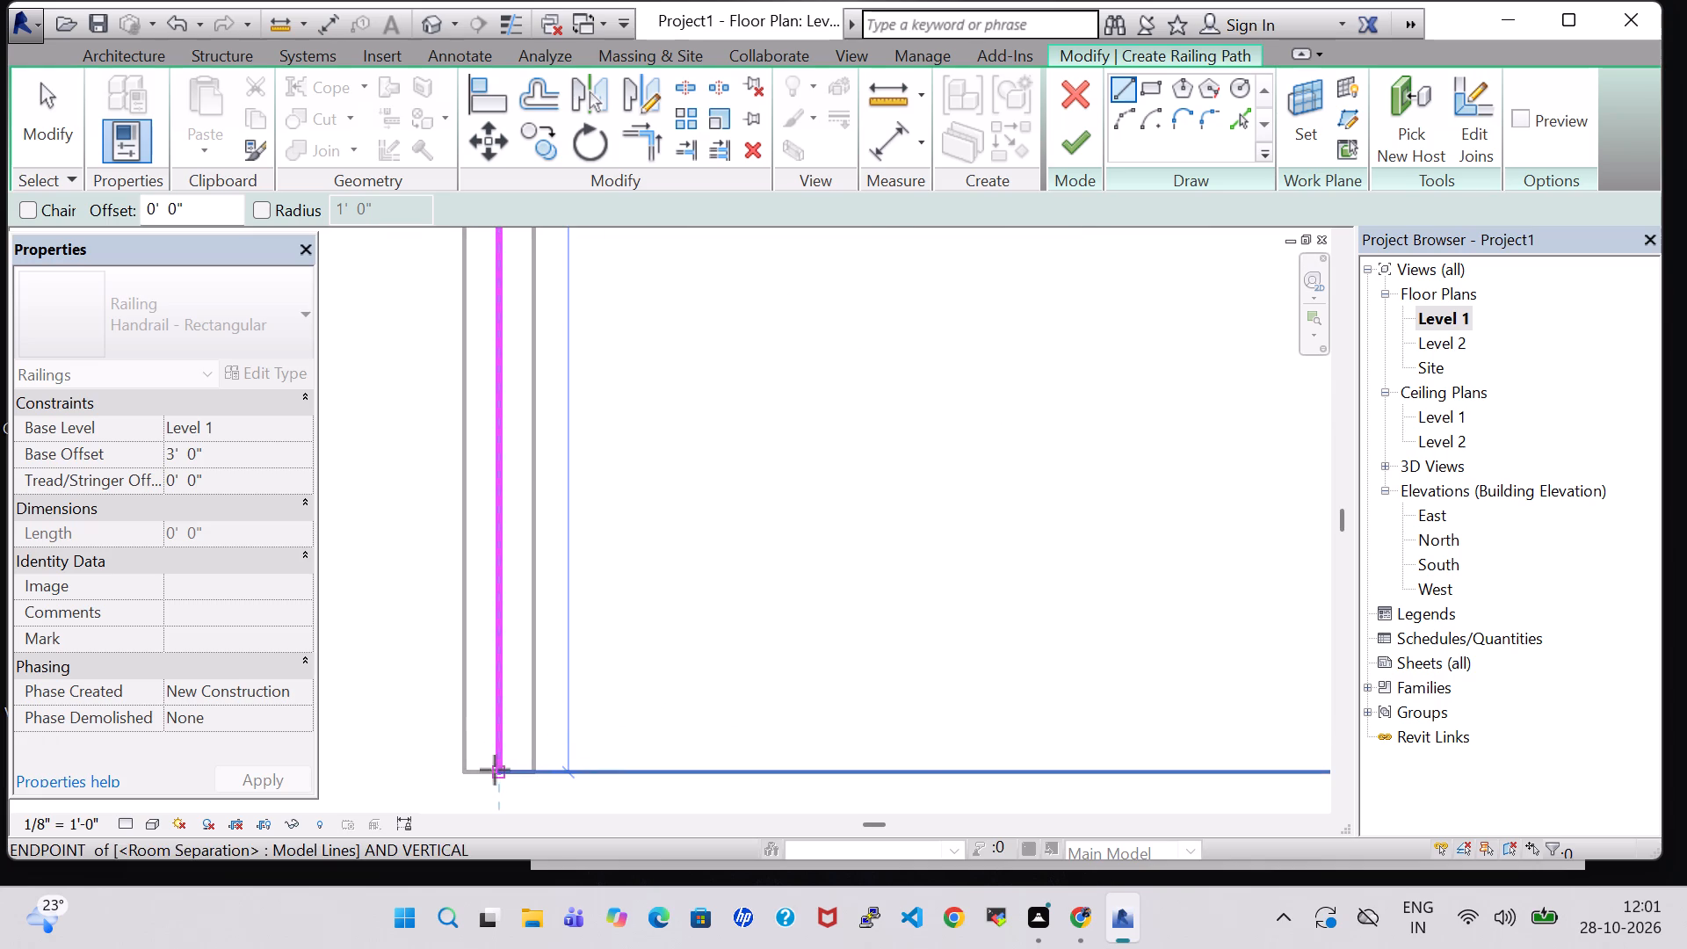
{"action": "left_click", "coordinate": [495, 770]}
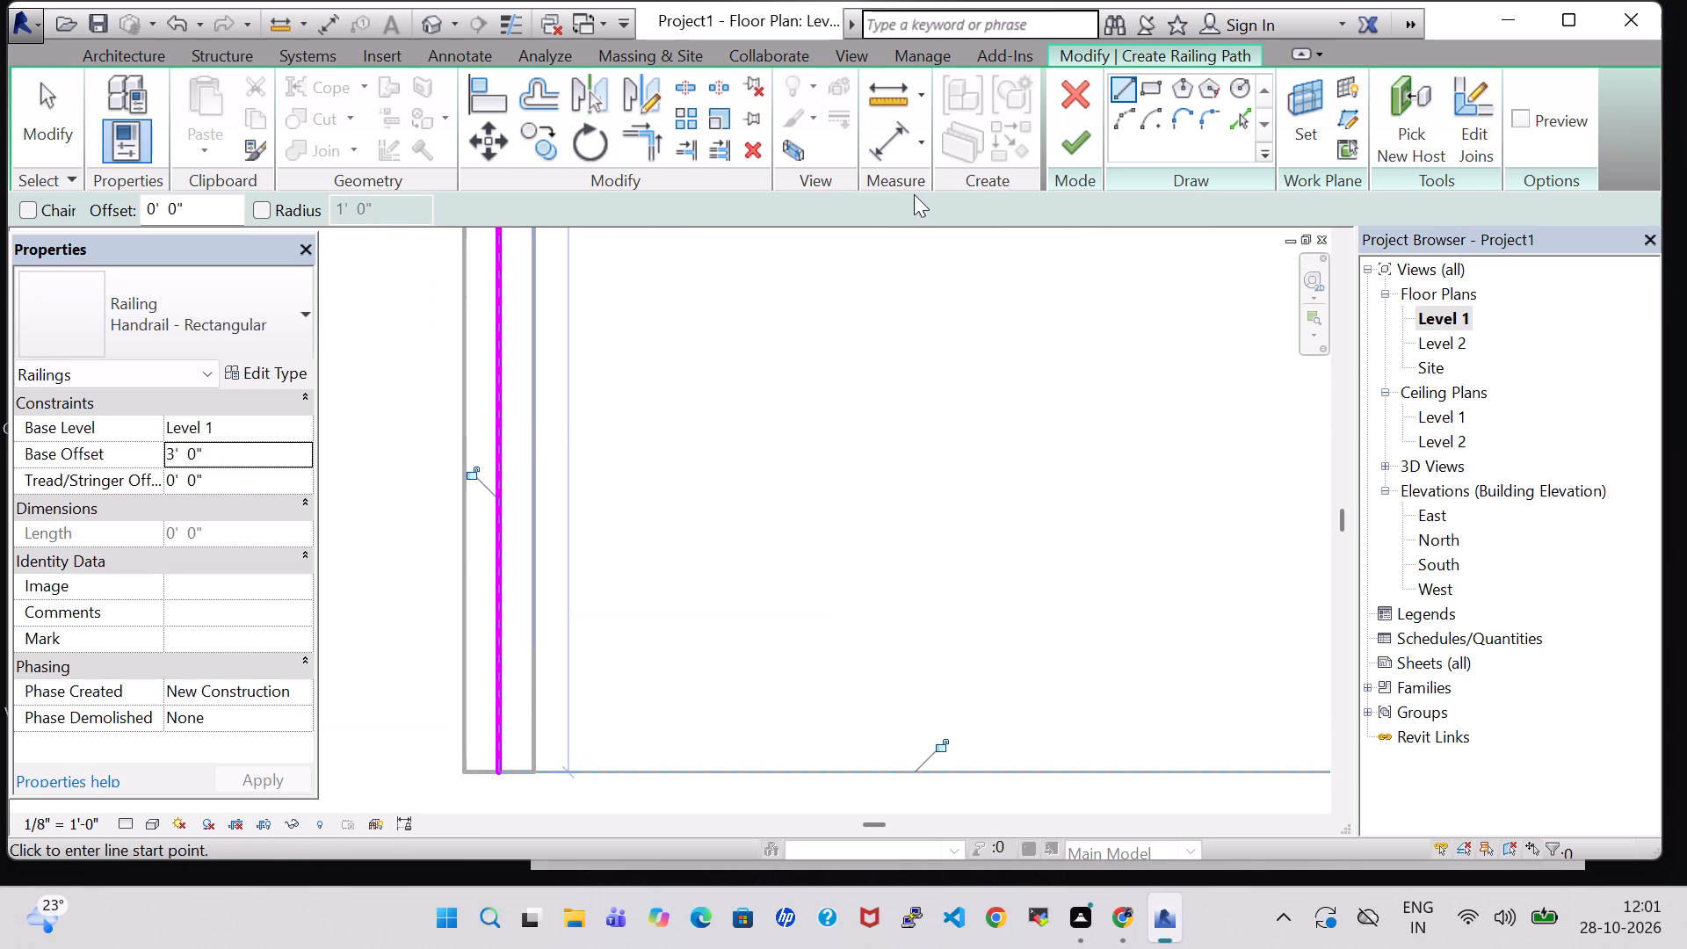
Finish the Handrail - Rectangular railing sketched along the left perimeter wall.
{"action": "left_click", "coordinate": [1090, 141]}
Create a 60'-4" Handrail - Rectangular railing along the right perimeter wall's centerline, from its bottom end to the plan's top-right corner.
{"action": "scroll", "coordinate": [1031, 543], "scroll_direction": "down", "scroll_amount": 4}
{"action": "middle_click_drag", "start_coordinate": [1050, 534], "coordinate": [590, 608]}
{"action": "scroll", "coordinate": [599, 607], "scroll_direction": "down", "scroll_amount": 8}
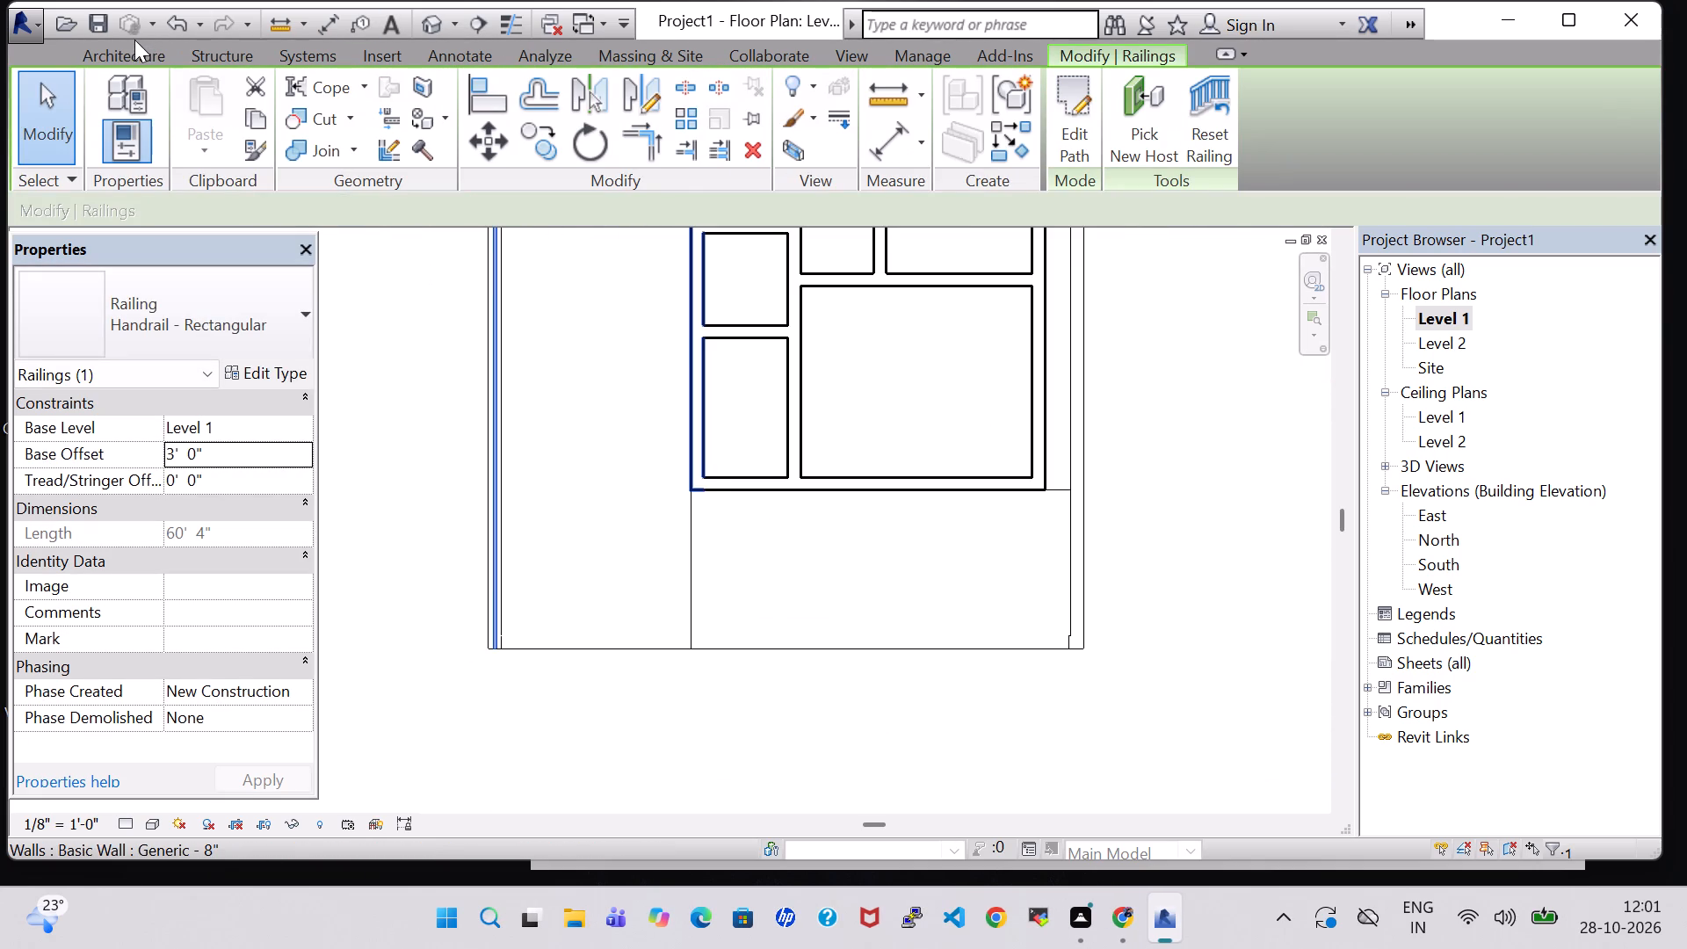
{"action": "left_click", "coordinate": [134, 46]}
{"action": "left_click", "coordinate": [624, 86]}
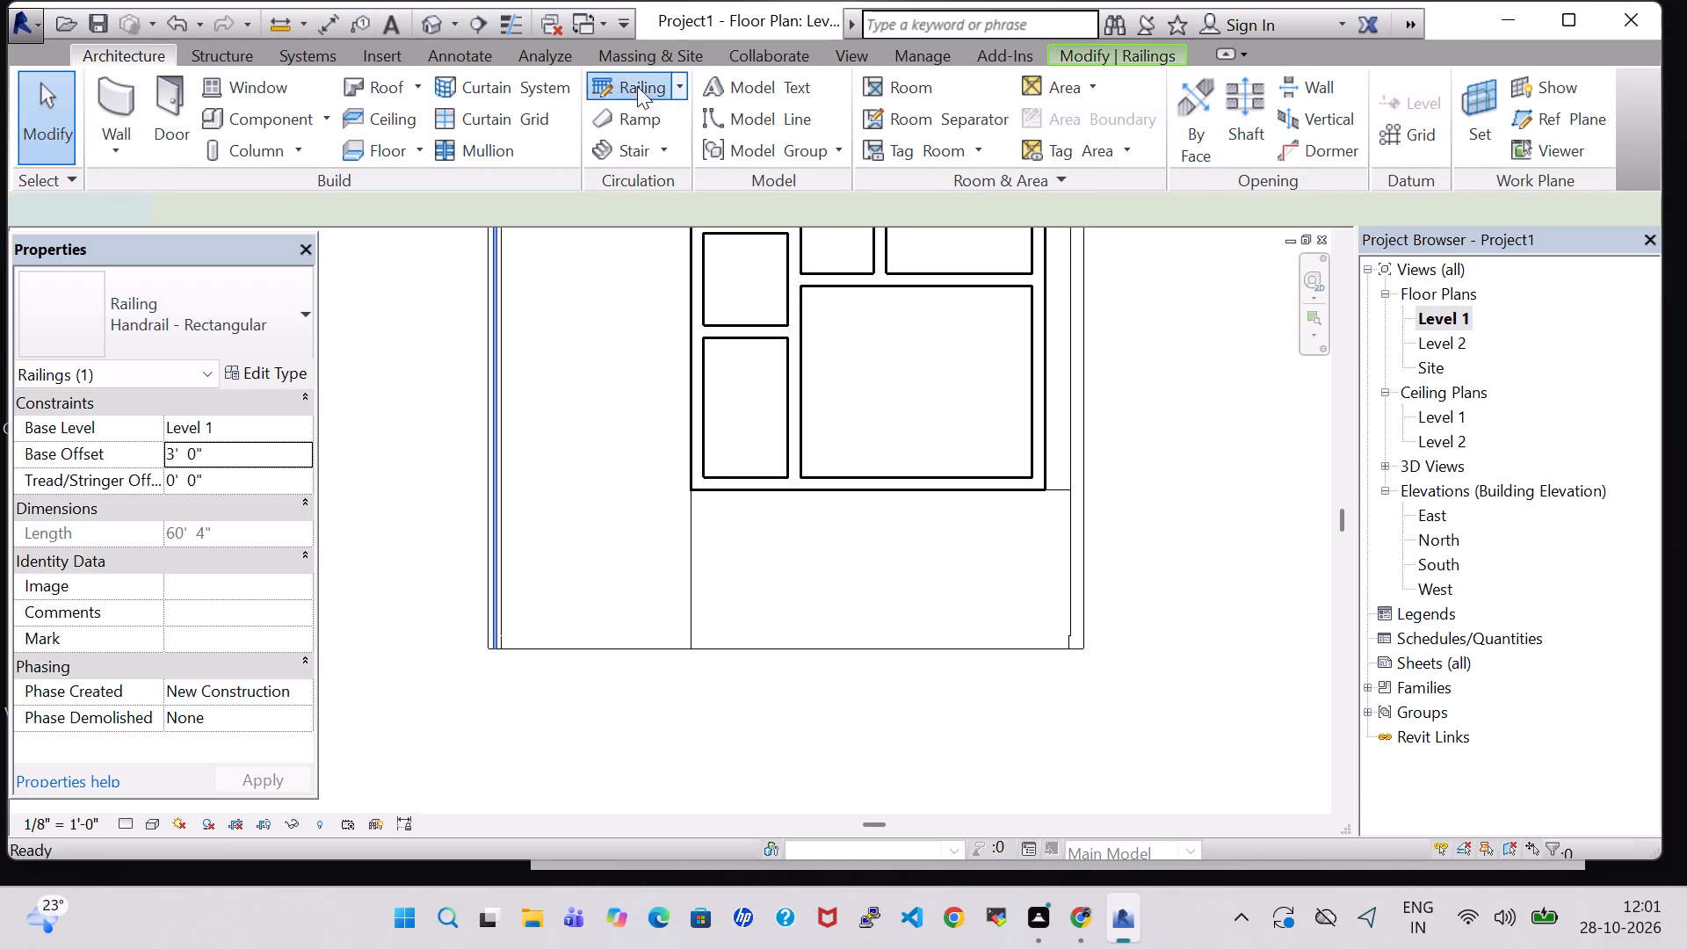
{"action": "scroll", "coordinate": [1167, 604], "scroll_direction": "up", "scroll_amount": 11}
{"action": "middle_click_drag", "start_coordinate": [747, 765], "coordinate": [729, 587]}
{"action": "left_click", "coordinate": [734, 633]}
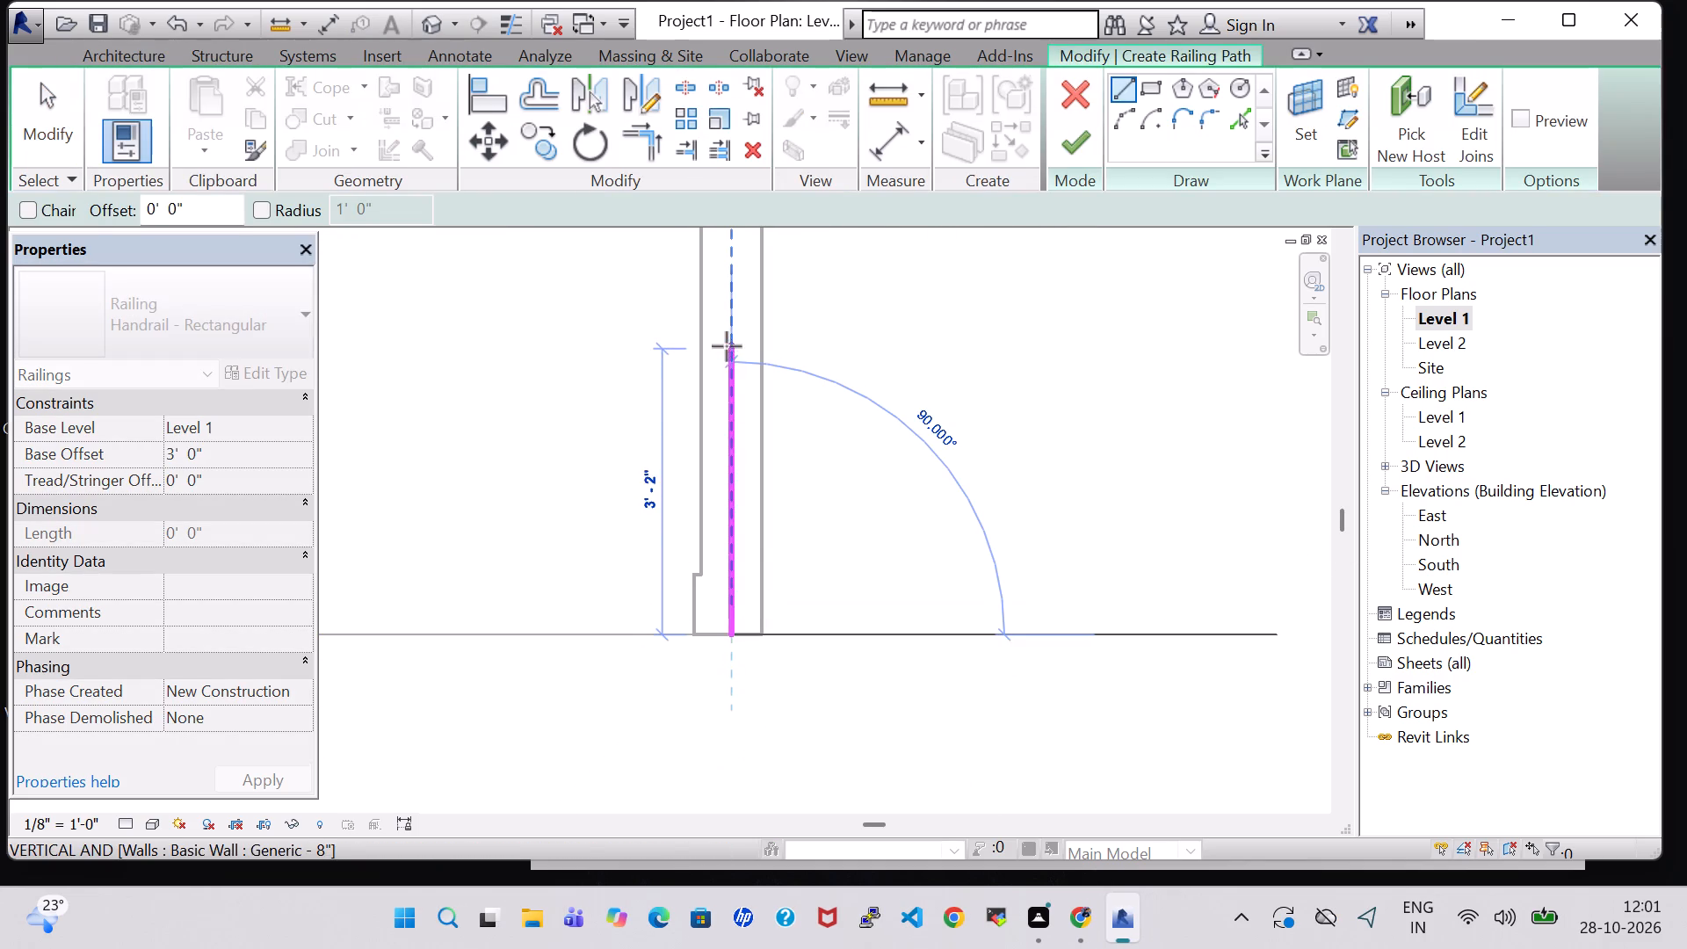
{"action": "middle_click_drag", "start_coordinate": [727, 346], "coordinate": [723, 528]}
{"action": "scroll", "coordinate": [723, 528], "scroll_direction": "down", "scroll_amount": 6}
{"action": "middle_click_drag", "start_coordinate": [725, 422], "coordinate": [728, 565]}
{"action": "scroll", "coordinate": [728, 565], "scroll_direction": "down", "scroll_amount": 3}
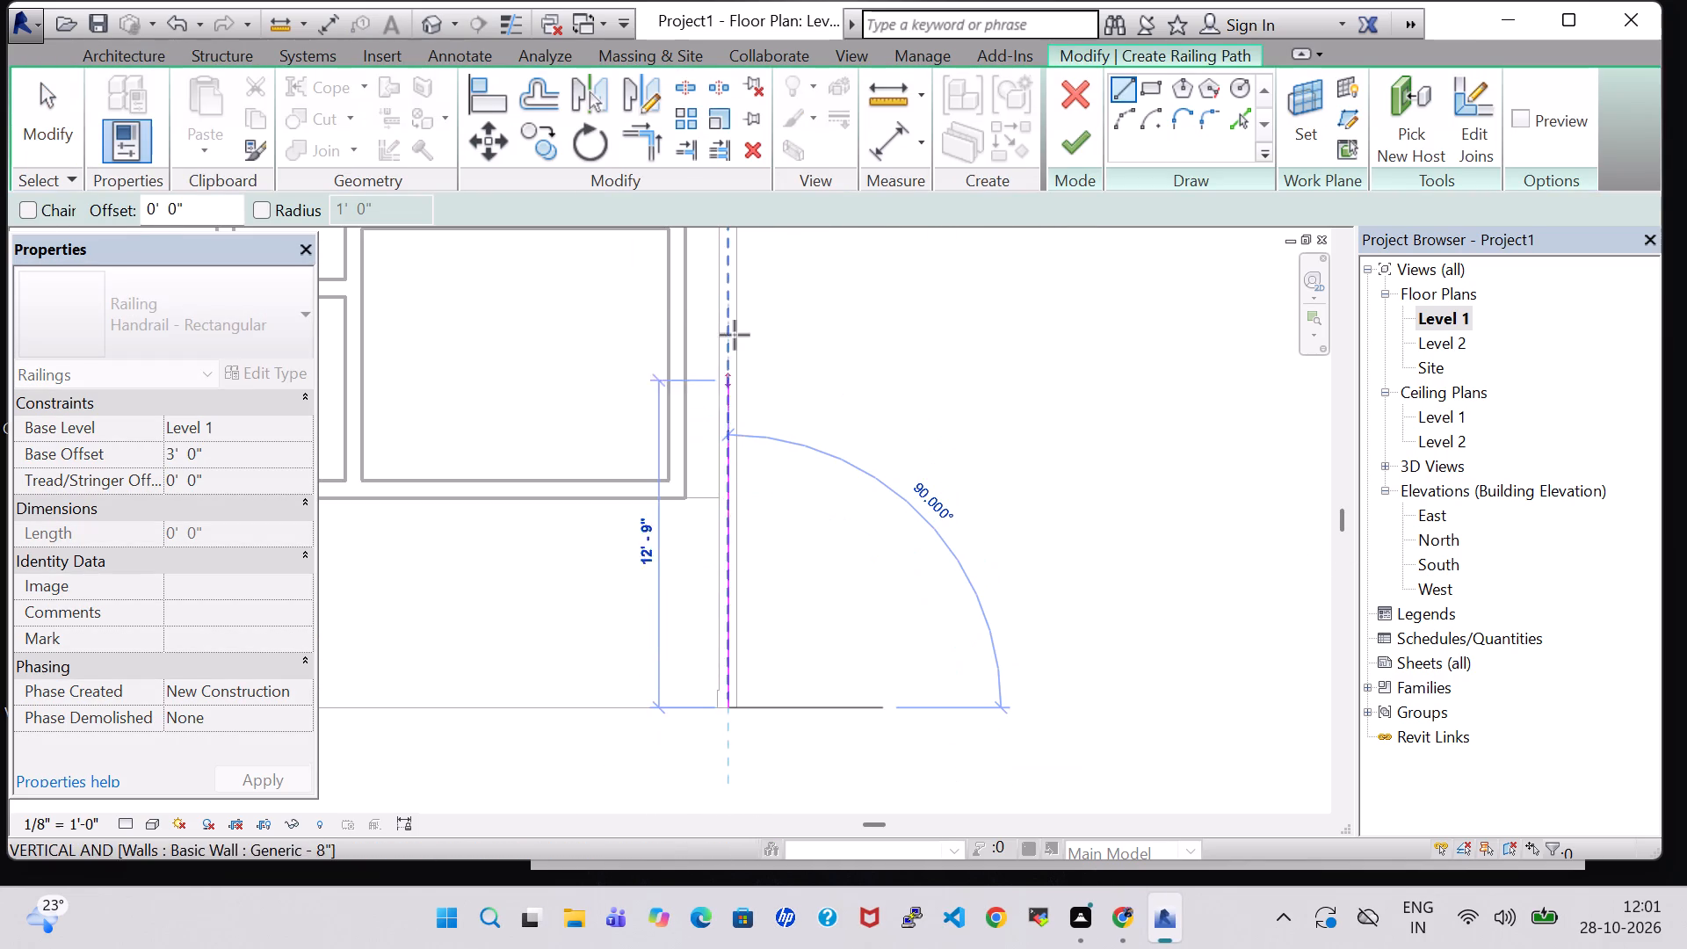
{"action": "middle_click_drag", "start_coordinate": [735, 322], "coordinate": [710, 537]}
{"action": "middle_click_drag", "start_coordinate": [711, 403], "coordinate": [711, 779]}
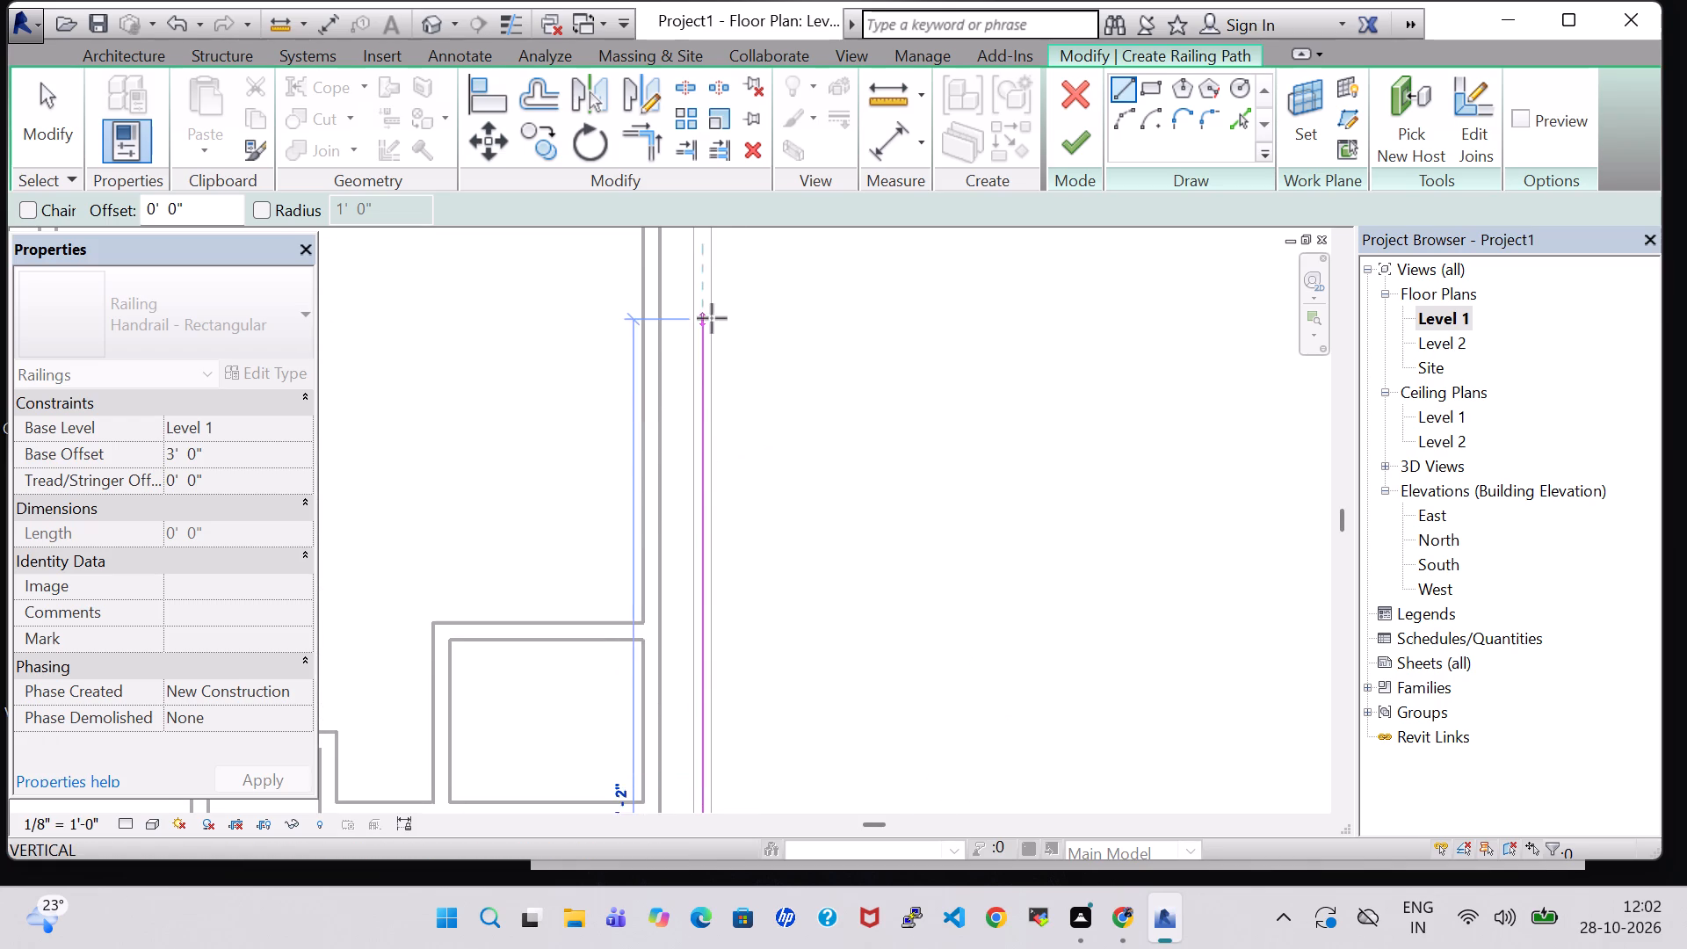
{"action": "middle_click_drag", "start_coordinate": [712, 315], "coordinate": [712, 663]}
{"action": "middle_click_drag", "start_coordinate": [716, 309], "coordinate": [684, 716]}
{"action": "scroll", "coordinate": [670, 577], "scroll_direction": "up", "scroll_amount": 1}
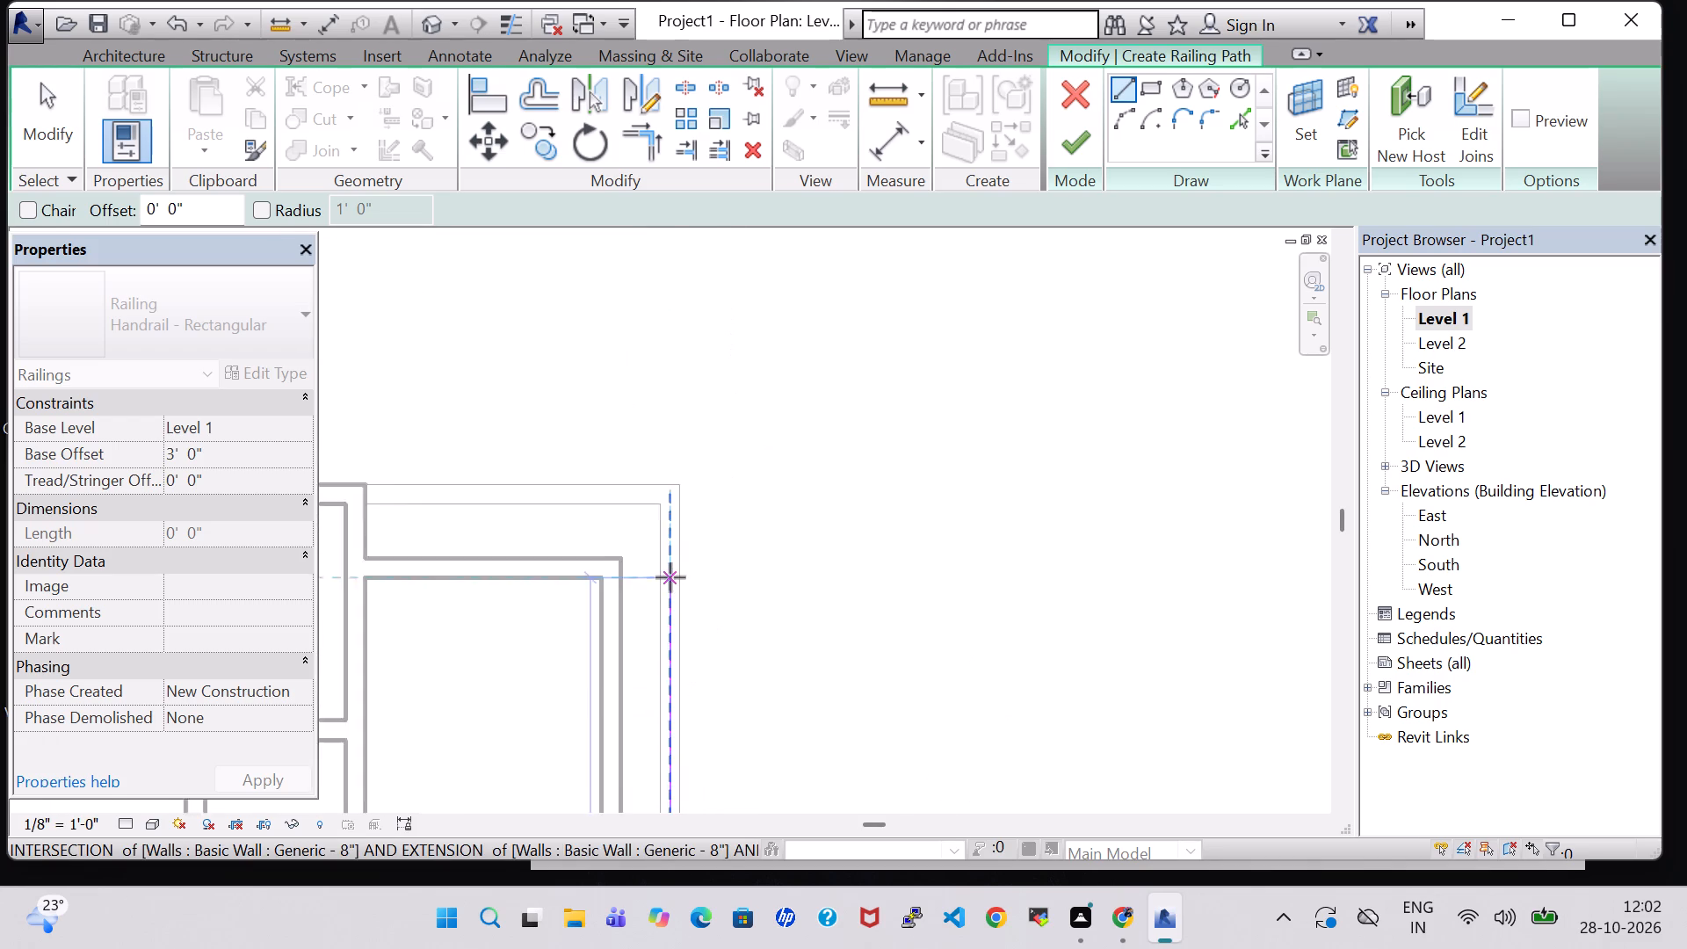
{"action": "scroll", "coordinate": [670, 577], "scroll_direction": "up", "scroll_amount": 6}
{"action": "left_click", "coordinate": [670, 384]}
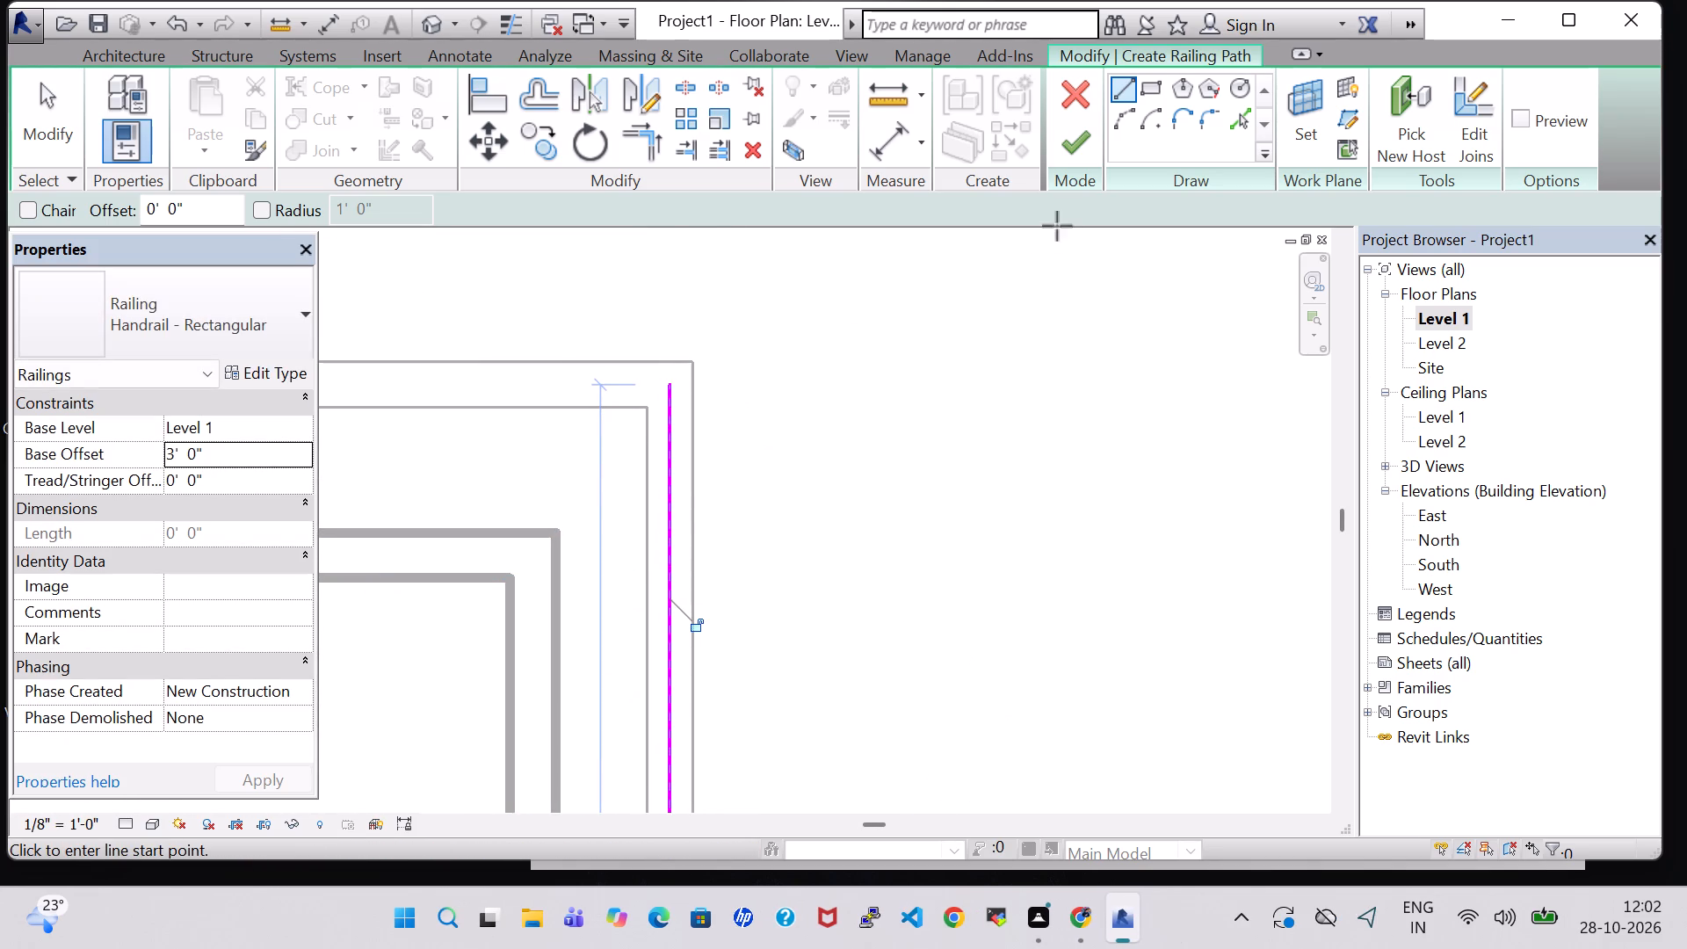
{"action": "left_click", "coordinate": [1074, 131]}
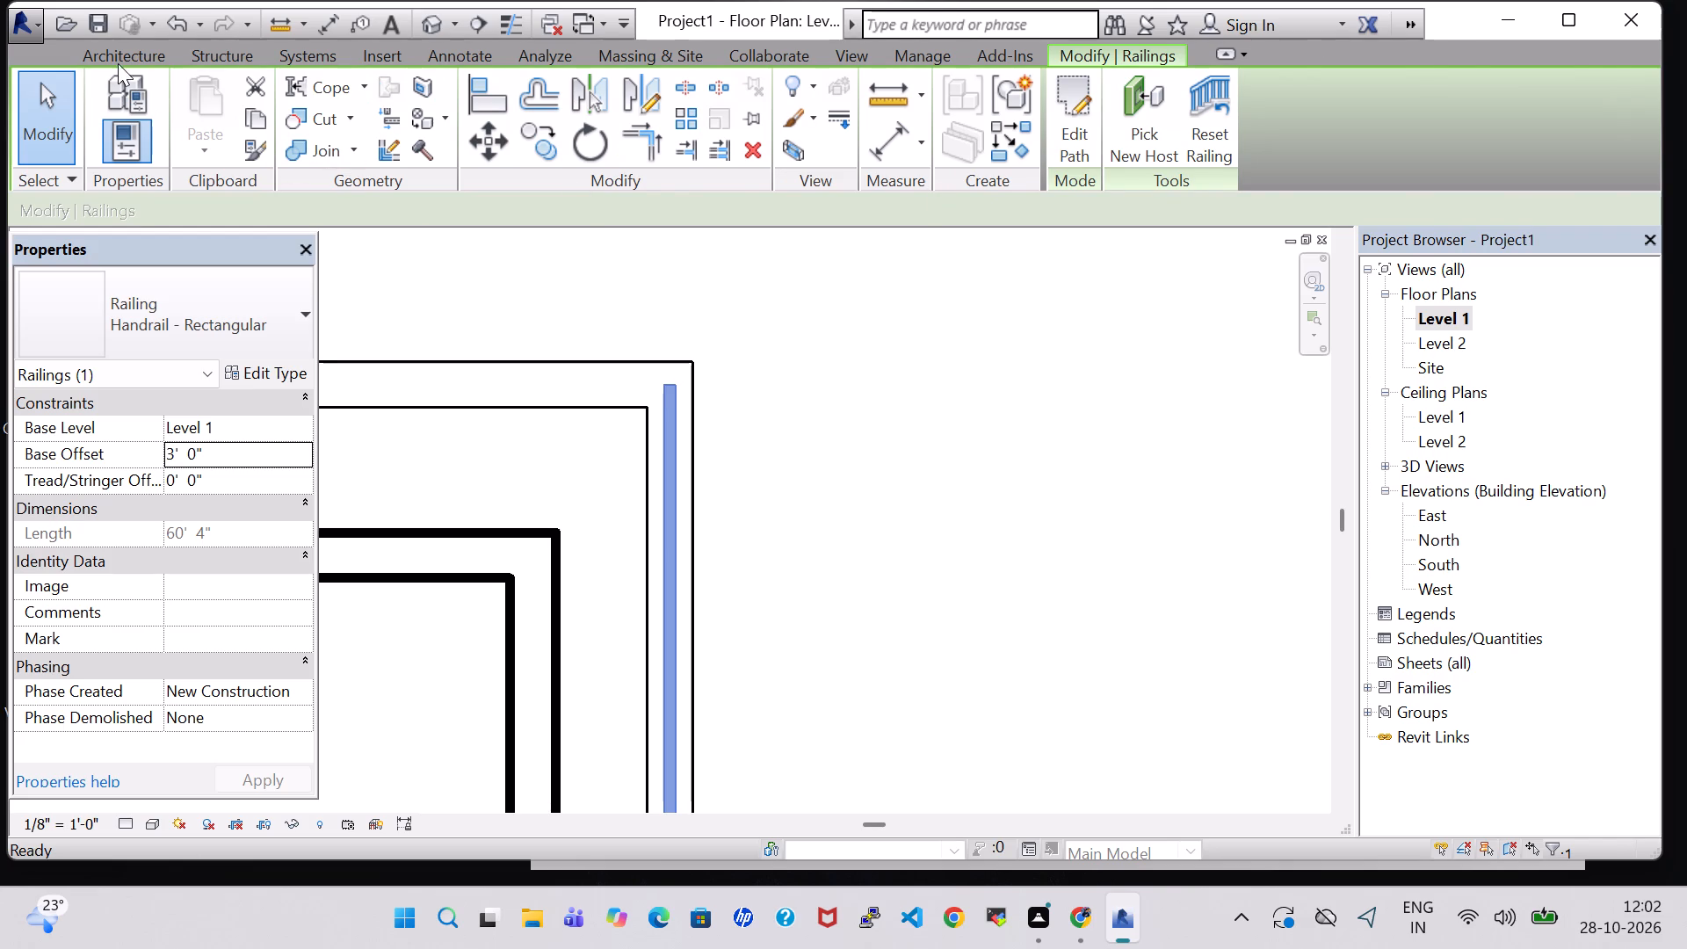
Create a railing about 10'-4" long along the top perimeter wall's centerline, from the top-right corner to the passage's right side.
{"action": "left_click", "coordinate": [118, 53]}
{"action": "left_click", "coordinate": [634, 83]}
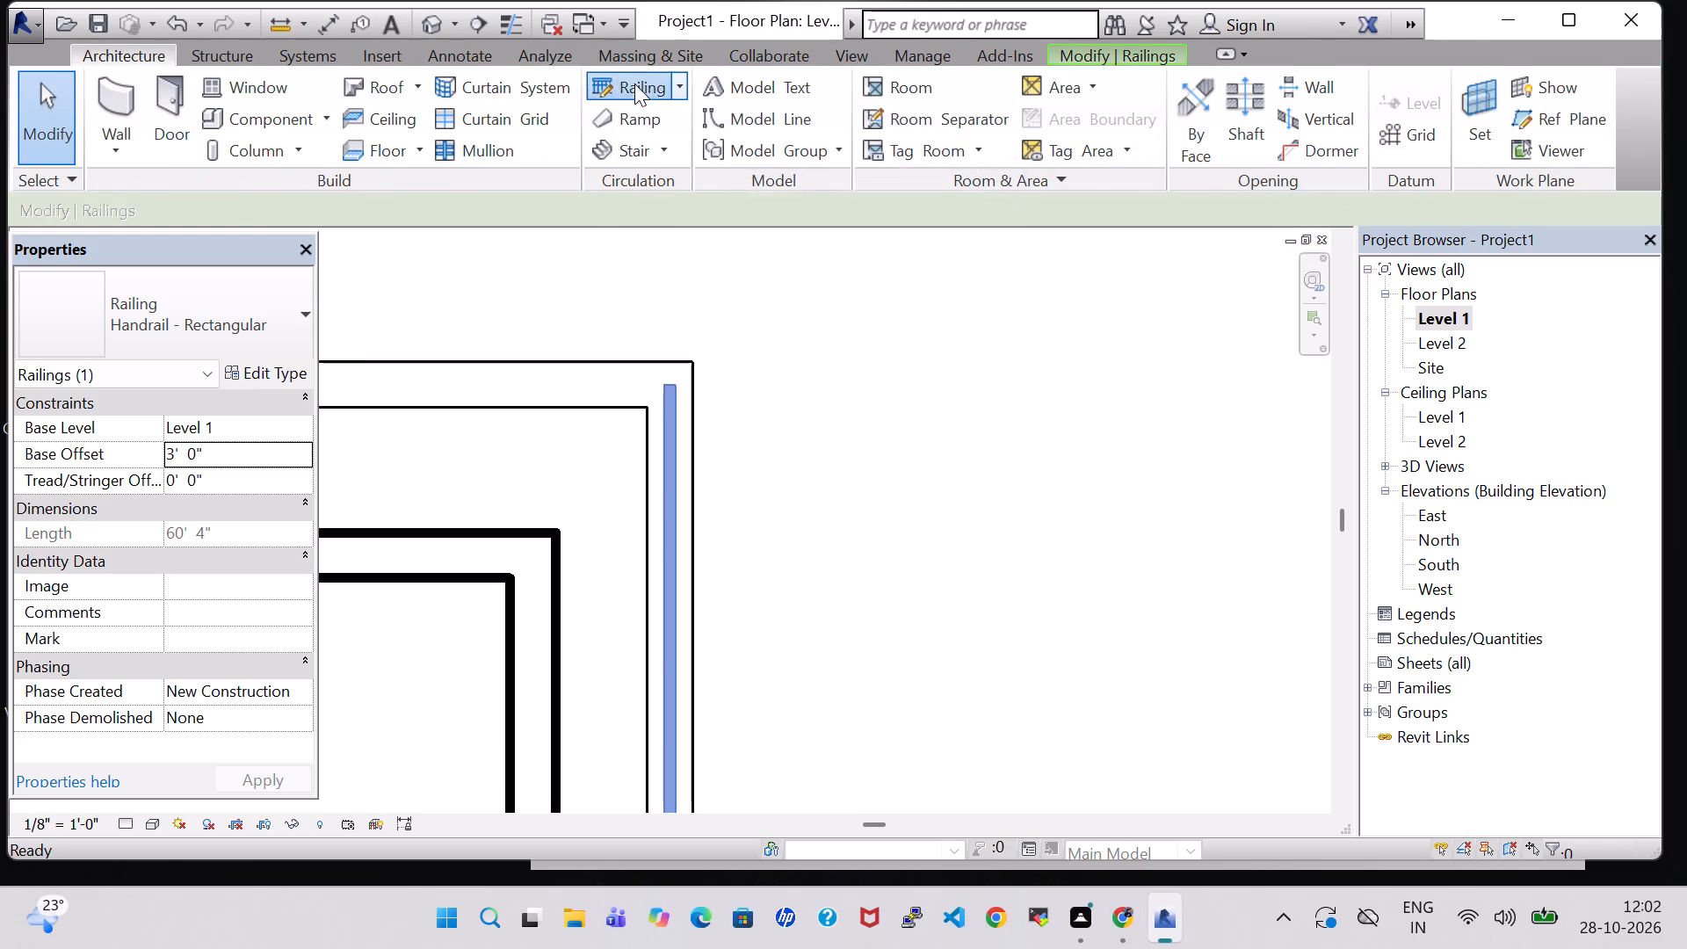
{"action": "left_click", "coordinate": [670, 389]}
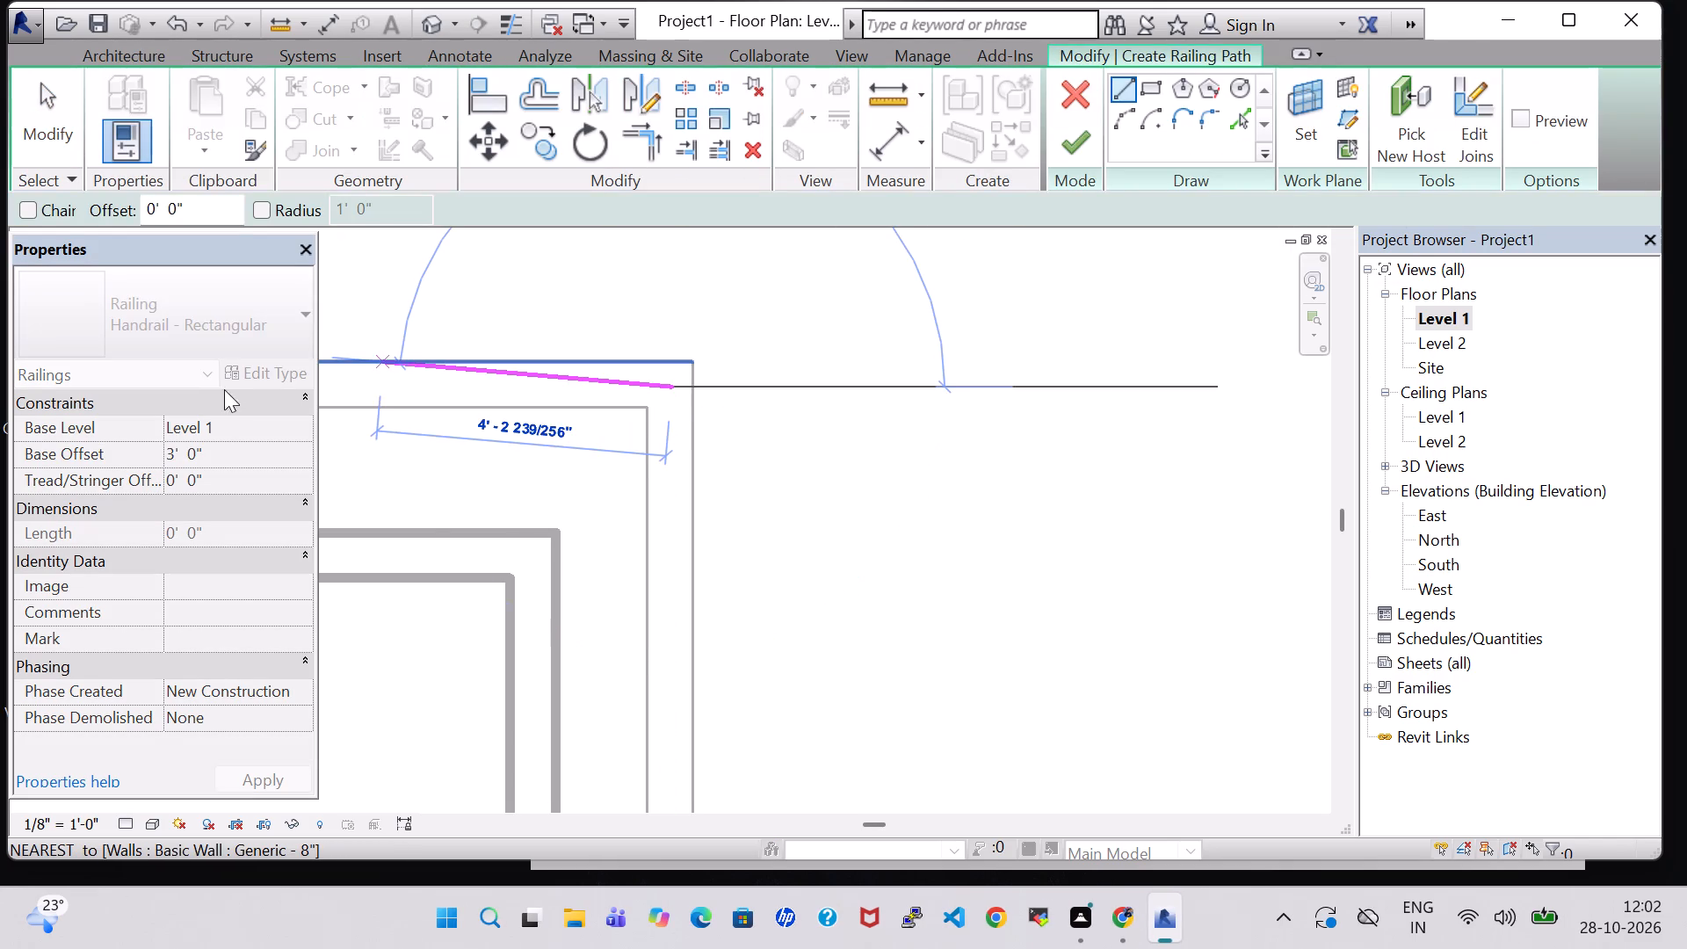
{"action": "middle_click_drag", "start_coordinate": [410, 386], "coordinate": [957, 343]}
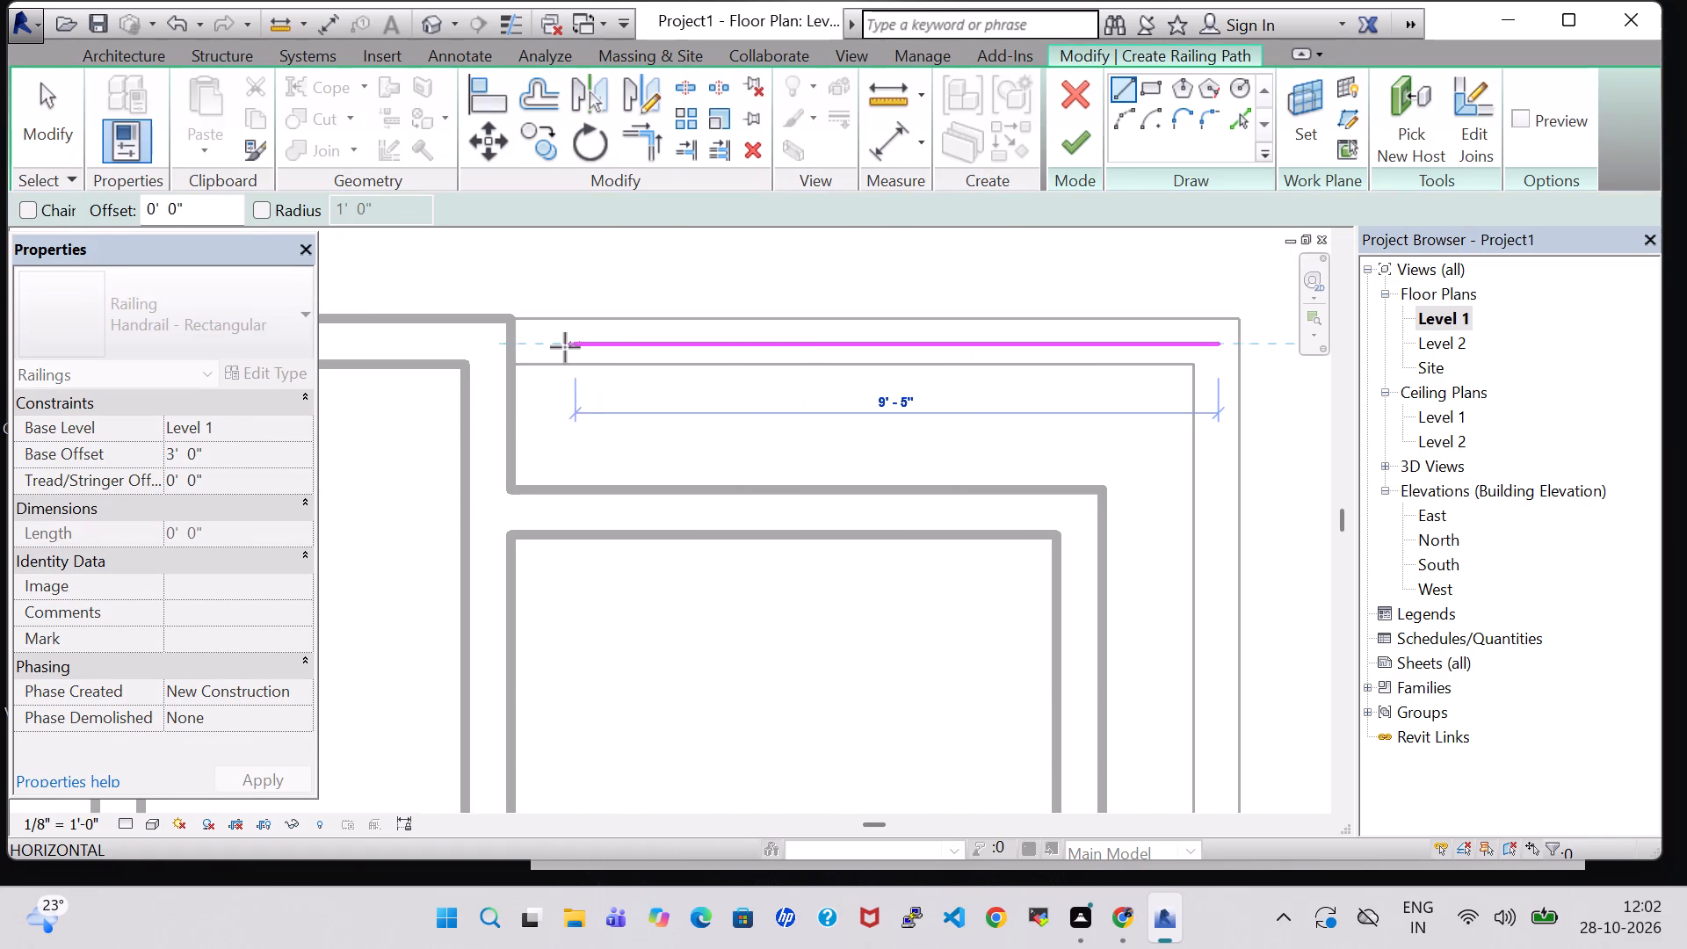
{"action": "left_click", "coordinate": [510, 343]}
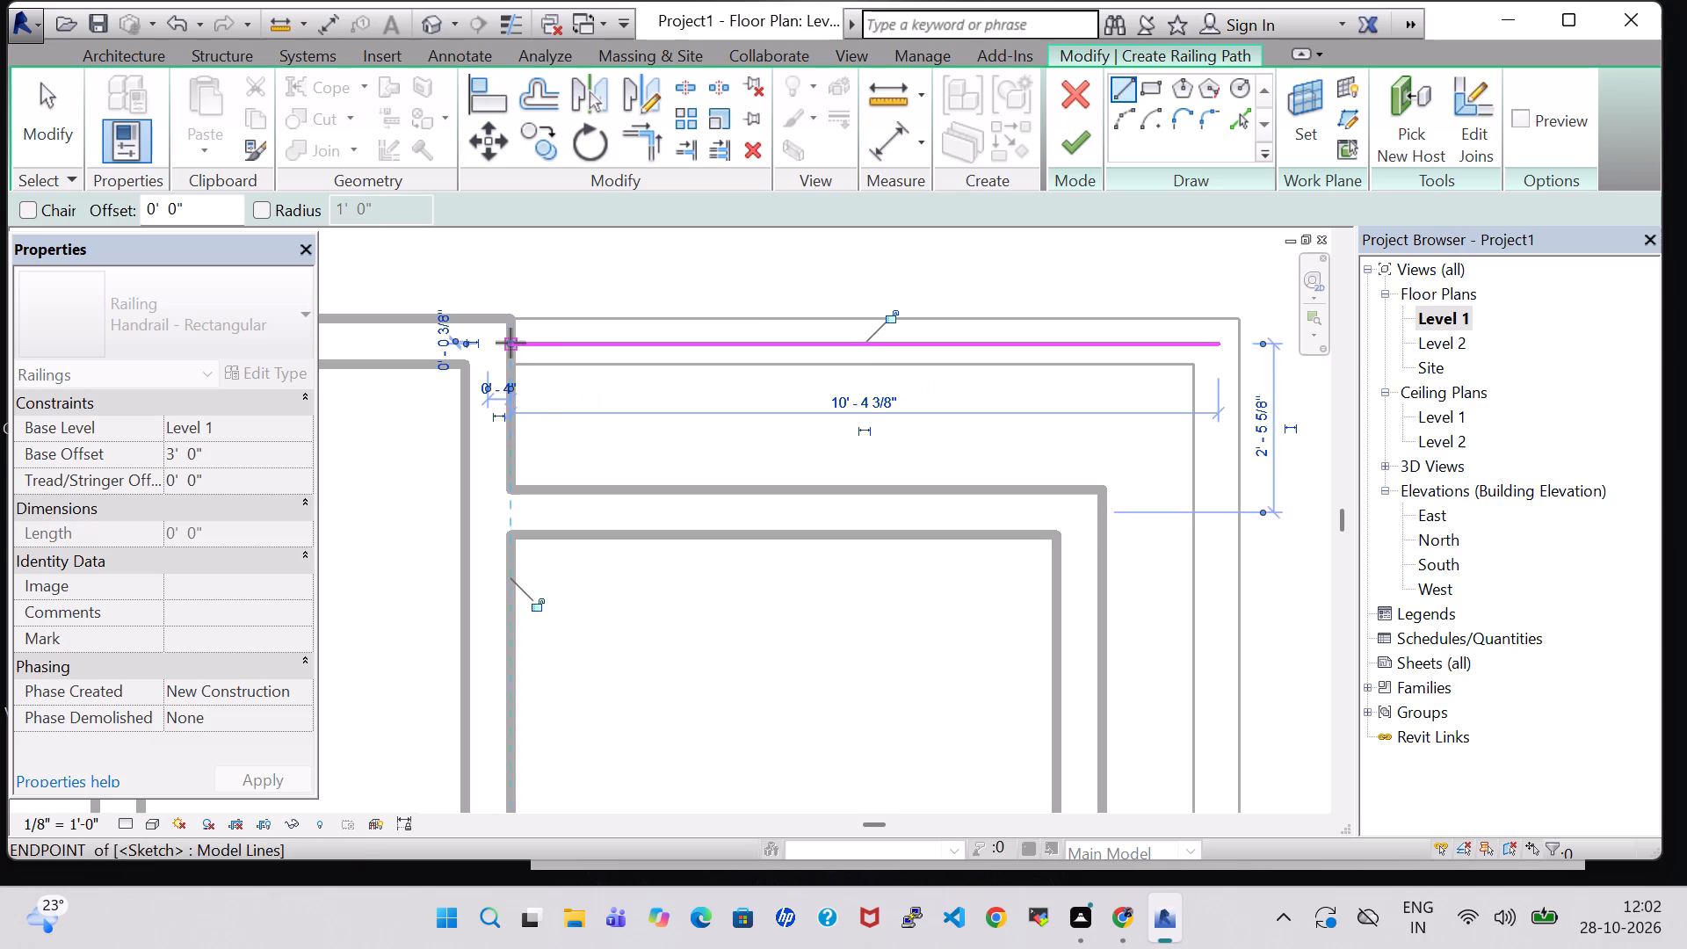
{"action": "left_click", "coordinate": [1090, 135]}
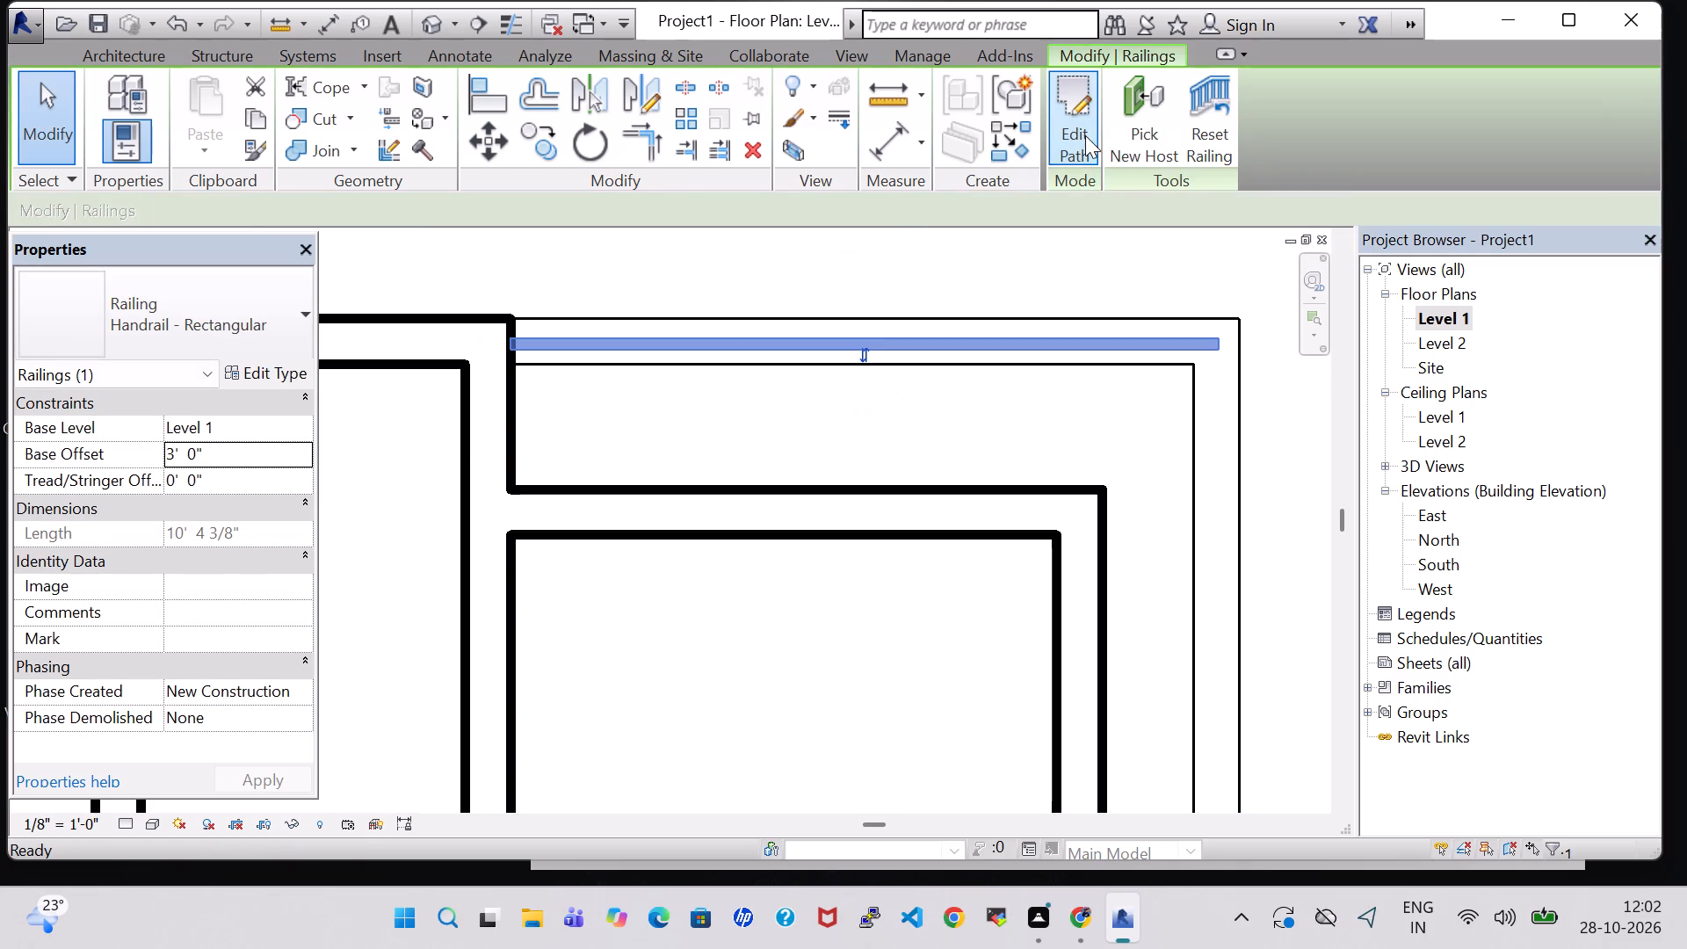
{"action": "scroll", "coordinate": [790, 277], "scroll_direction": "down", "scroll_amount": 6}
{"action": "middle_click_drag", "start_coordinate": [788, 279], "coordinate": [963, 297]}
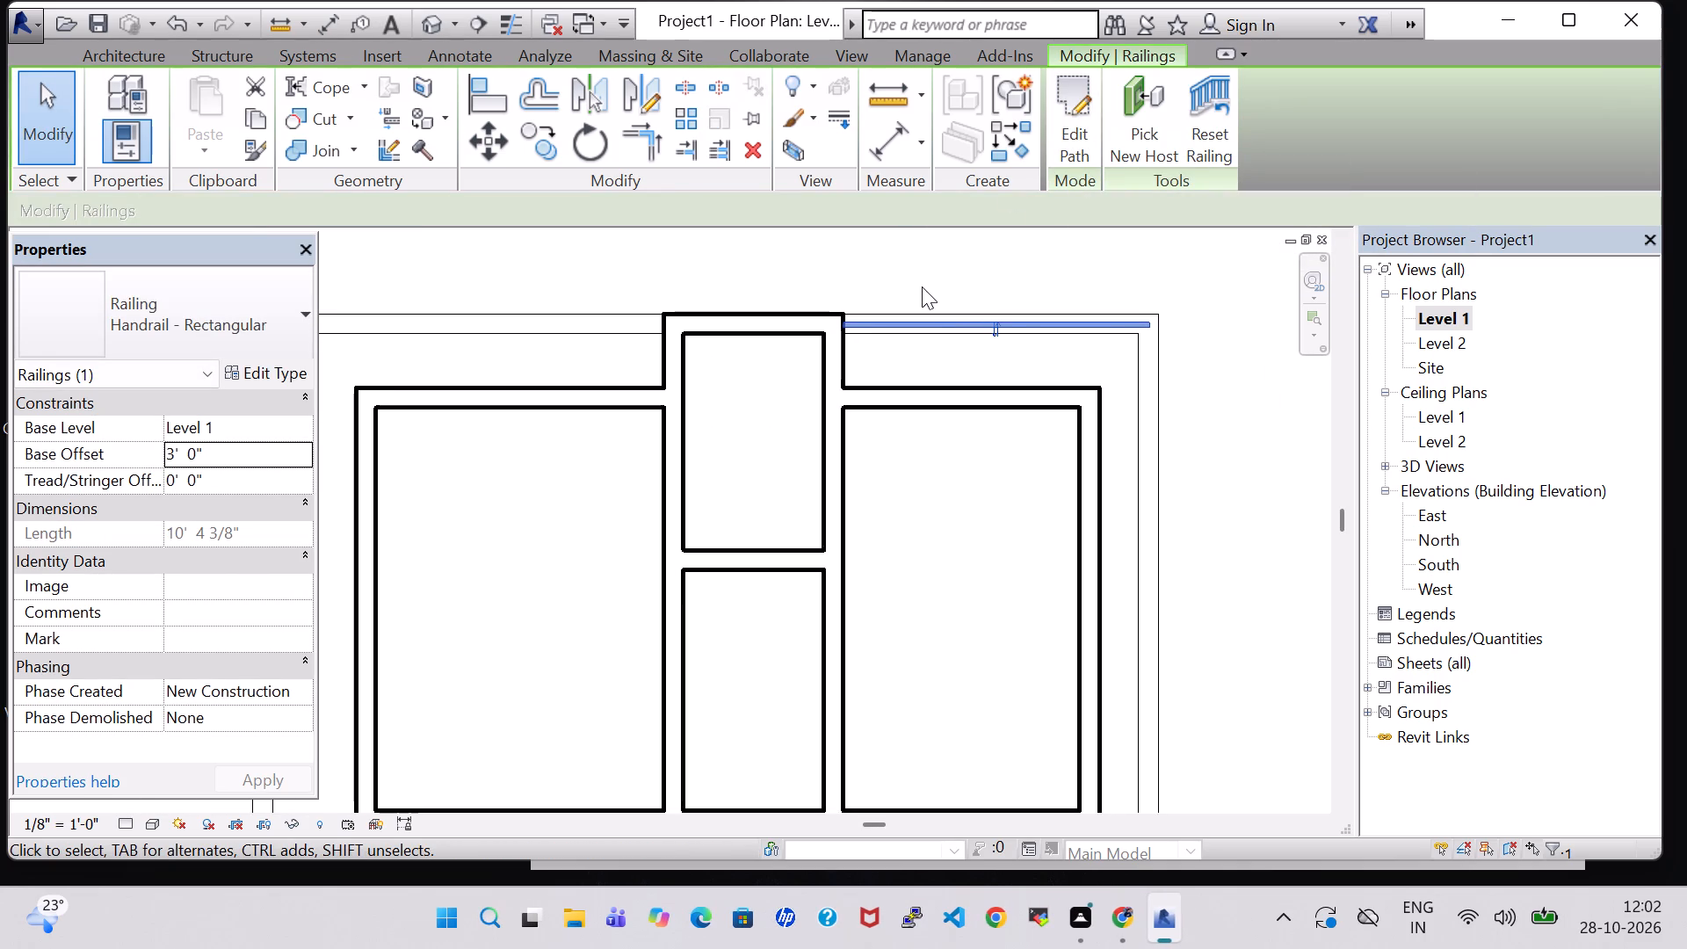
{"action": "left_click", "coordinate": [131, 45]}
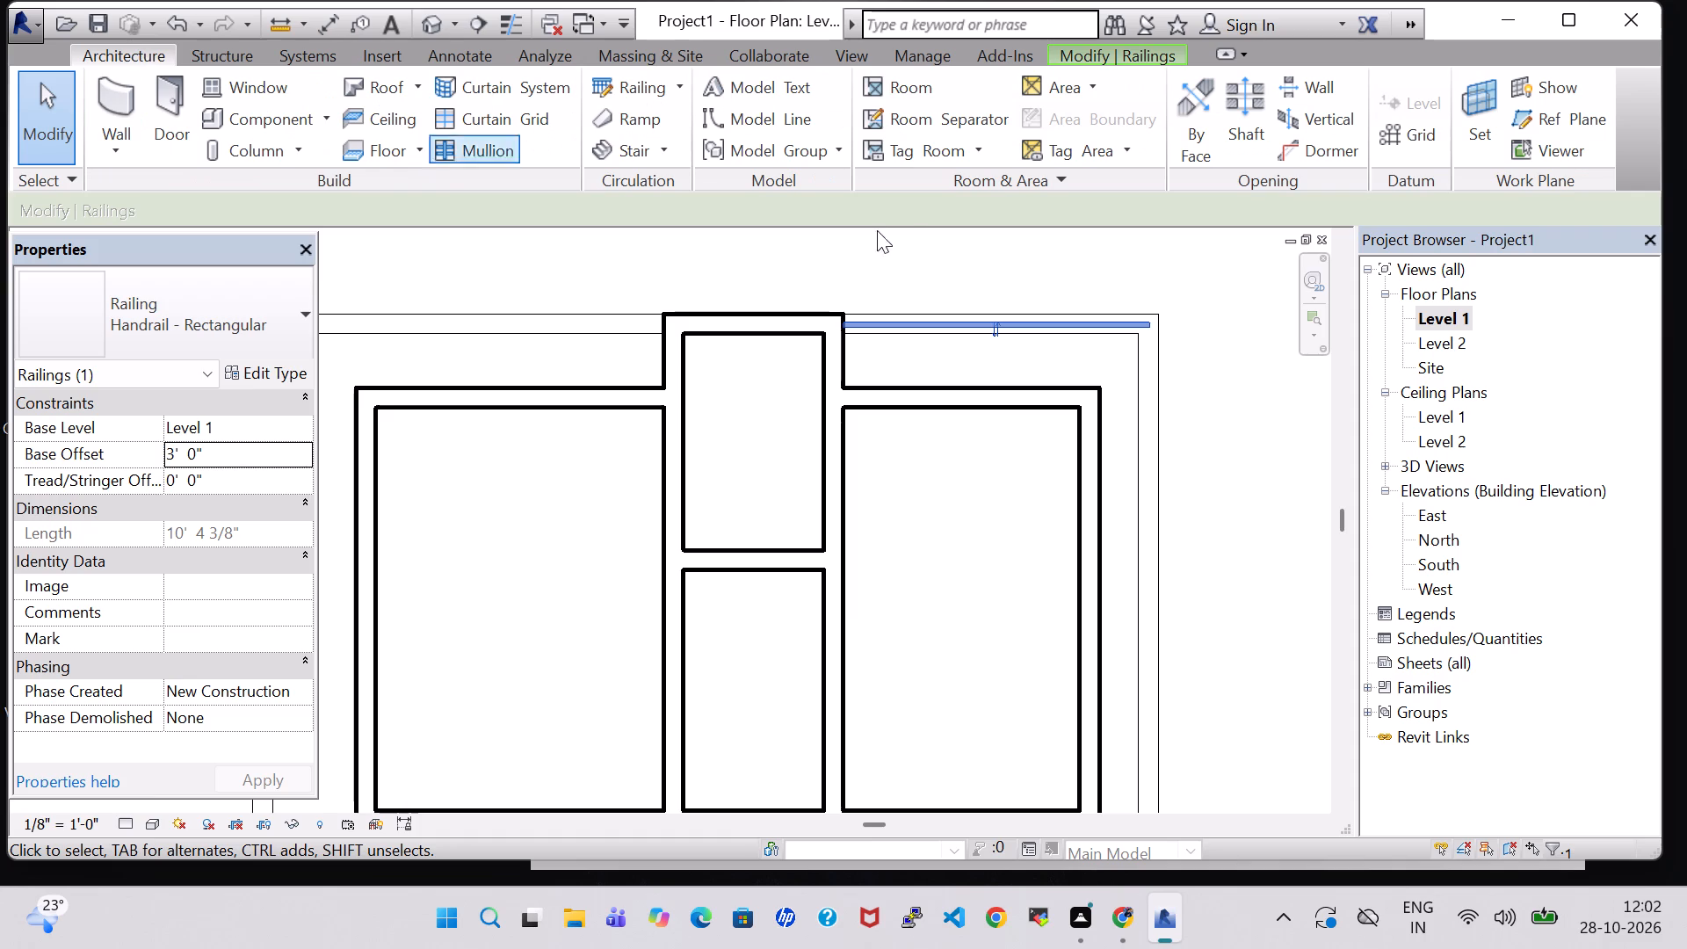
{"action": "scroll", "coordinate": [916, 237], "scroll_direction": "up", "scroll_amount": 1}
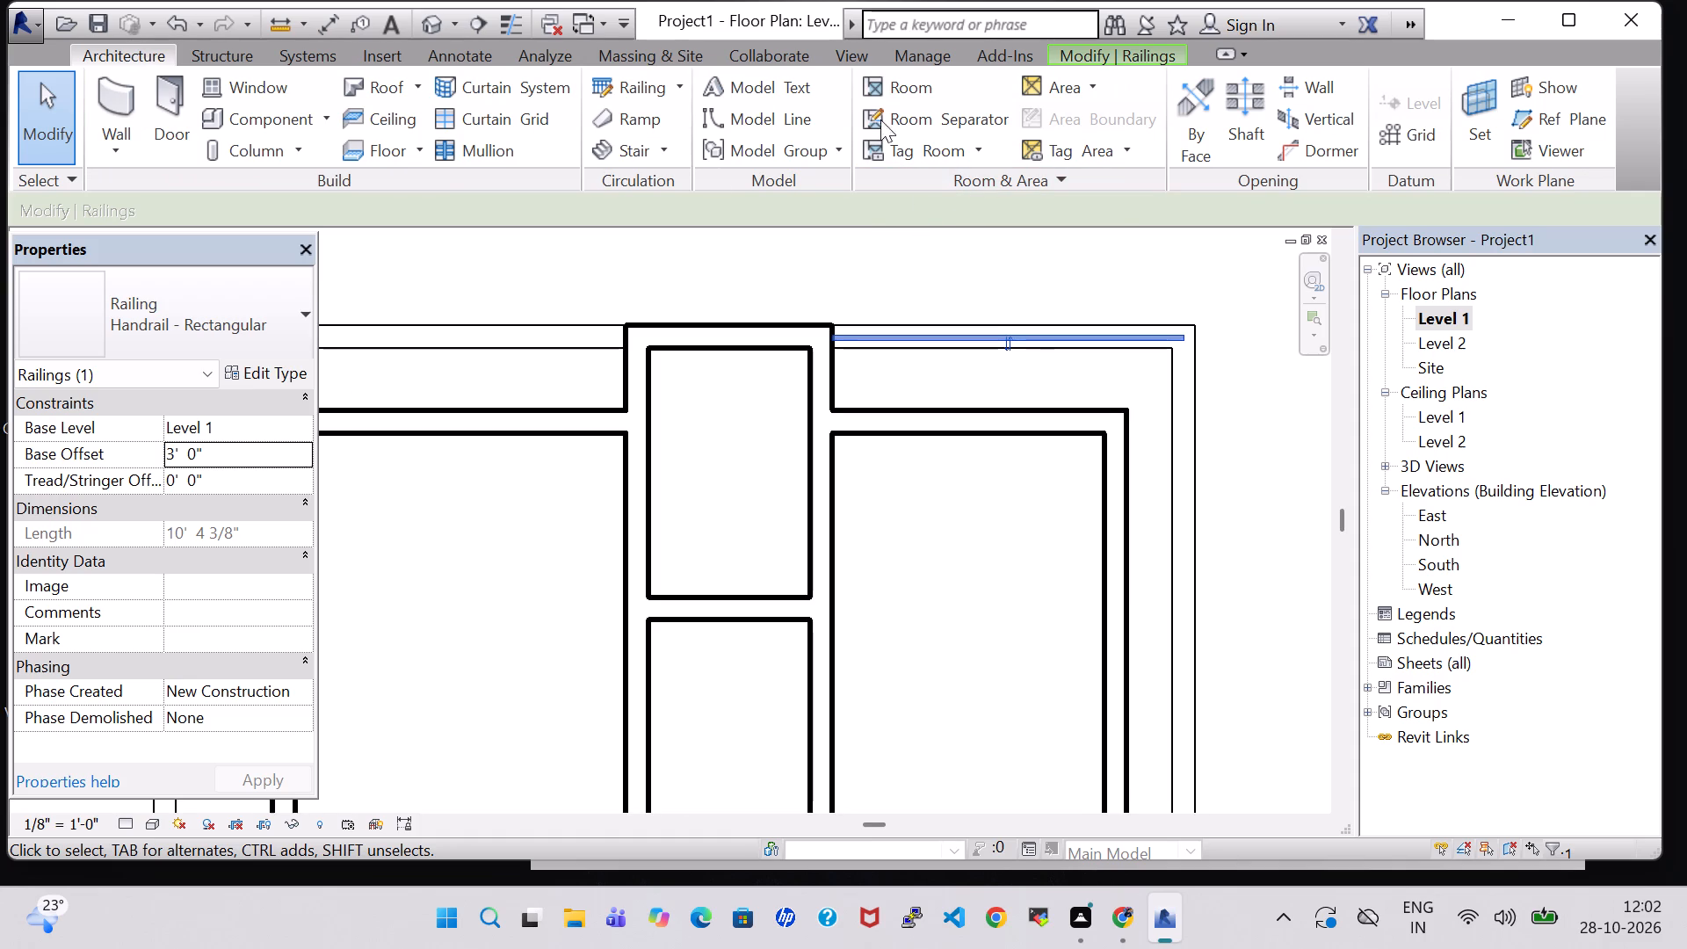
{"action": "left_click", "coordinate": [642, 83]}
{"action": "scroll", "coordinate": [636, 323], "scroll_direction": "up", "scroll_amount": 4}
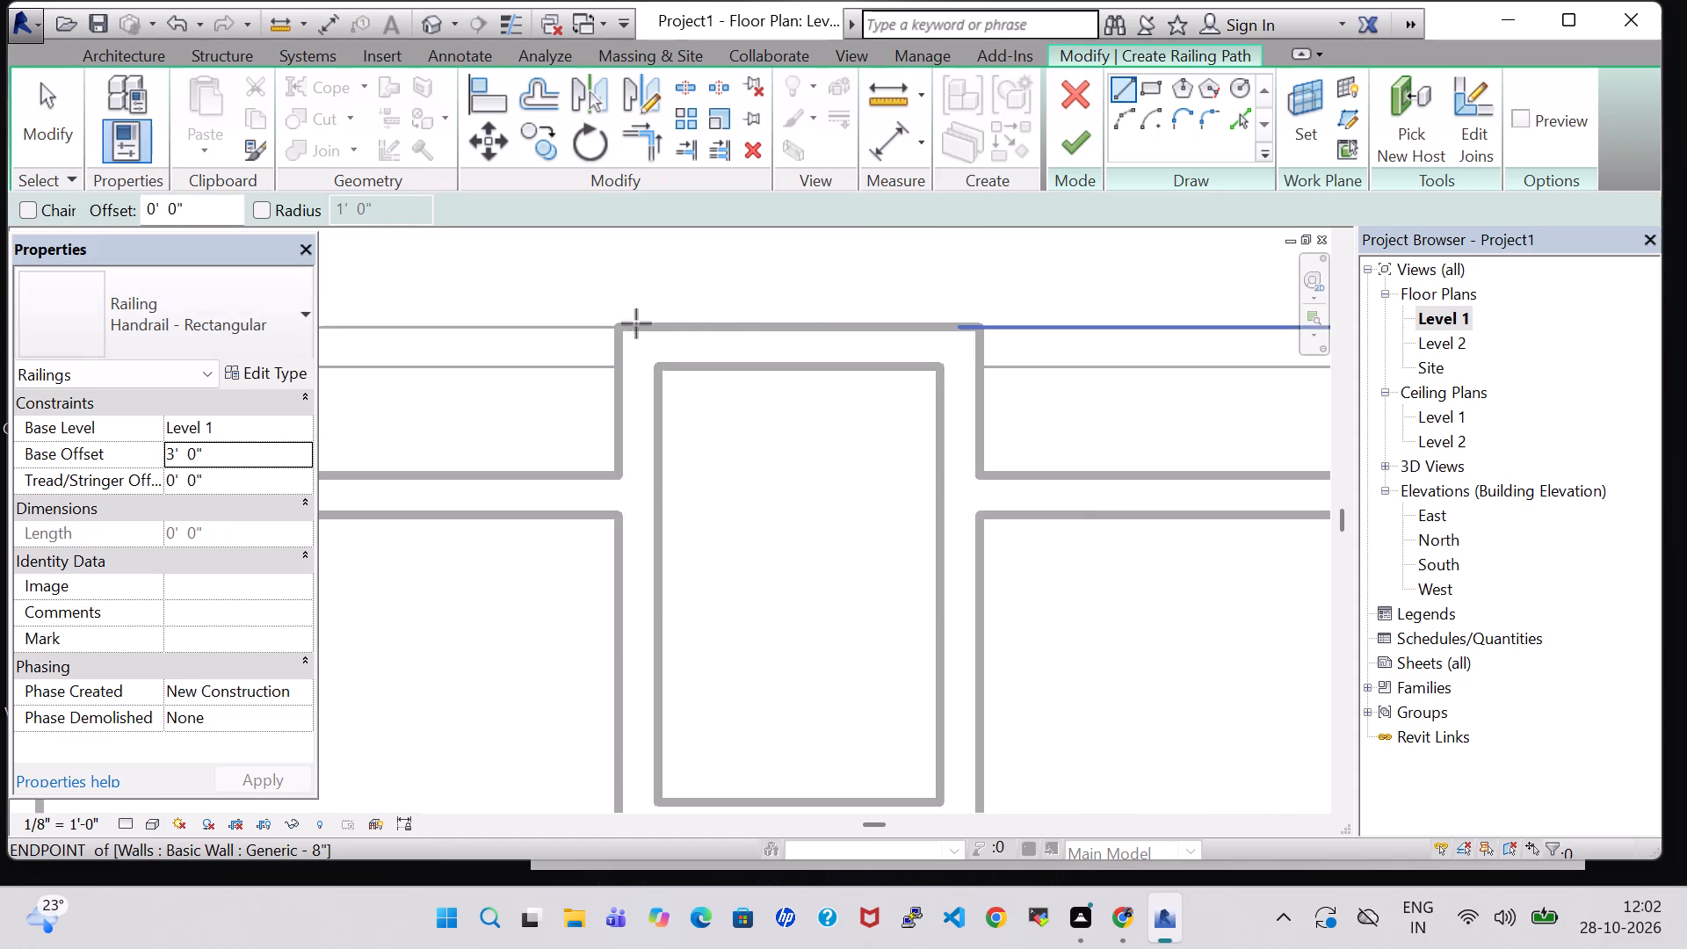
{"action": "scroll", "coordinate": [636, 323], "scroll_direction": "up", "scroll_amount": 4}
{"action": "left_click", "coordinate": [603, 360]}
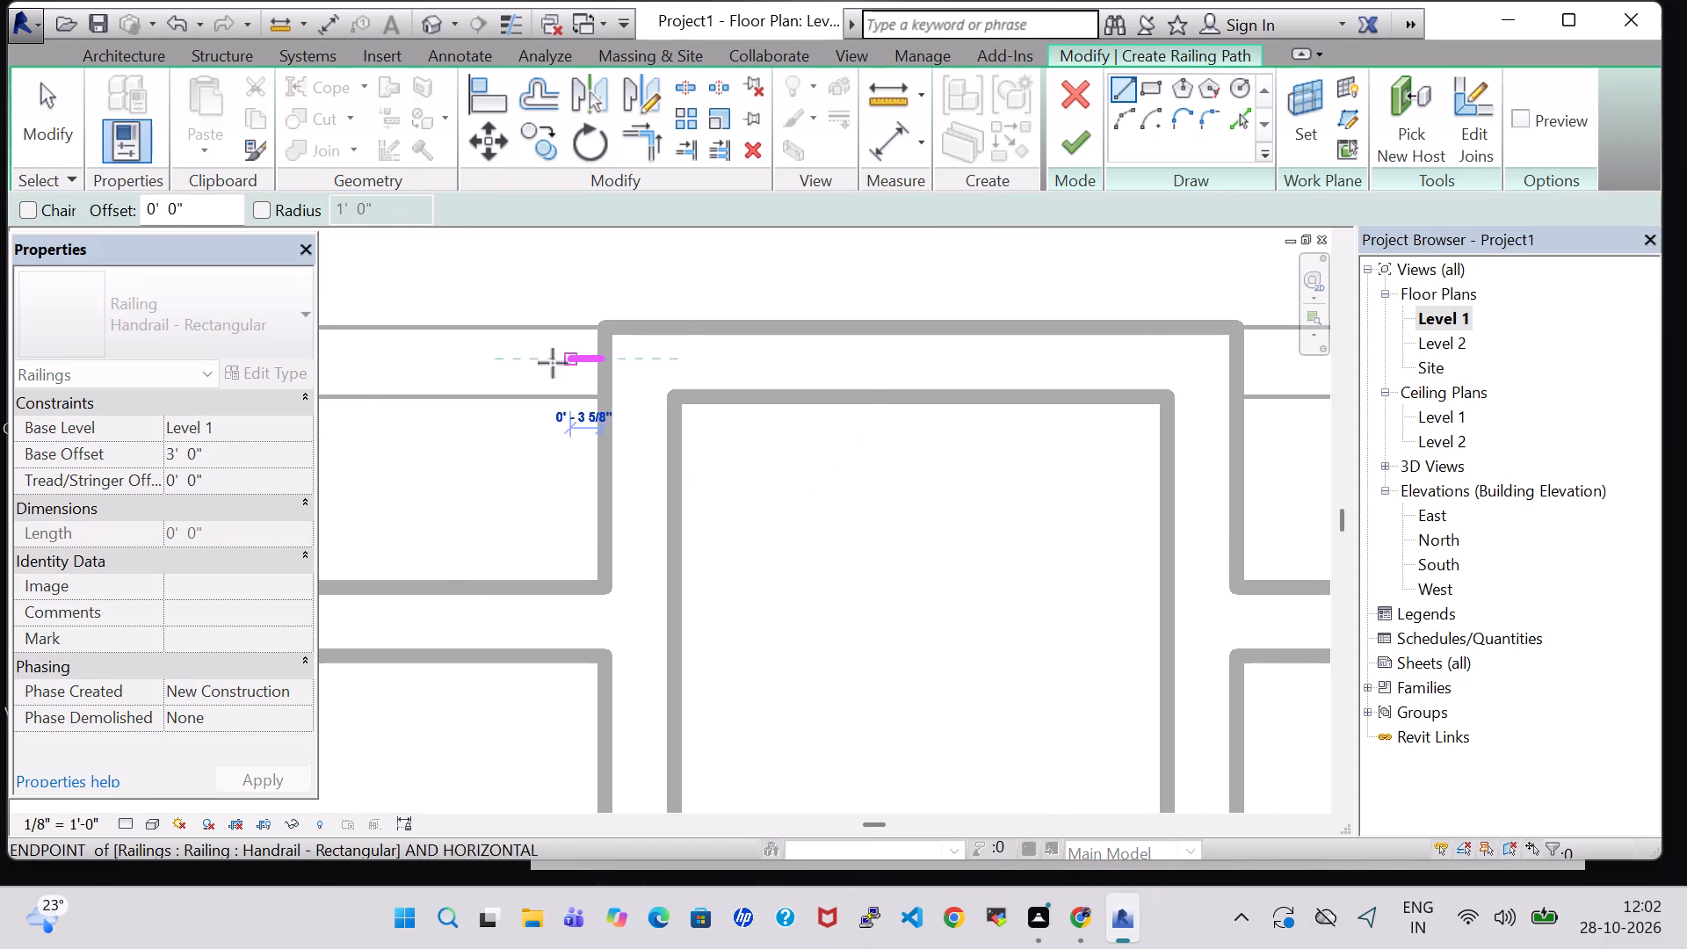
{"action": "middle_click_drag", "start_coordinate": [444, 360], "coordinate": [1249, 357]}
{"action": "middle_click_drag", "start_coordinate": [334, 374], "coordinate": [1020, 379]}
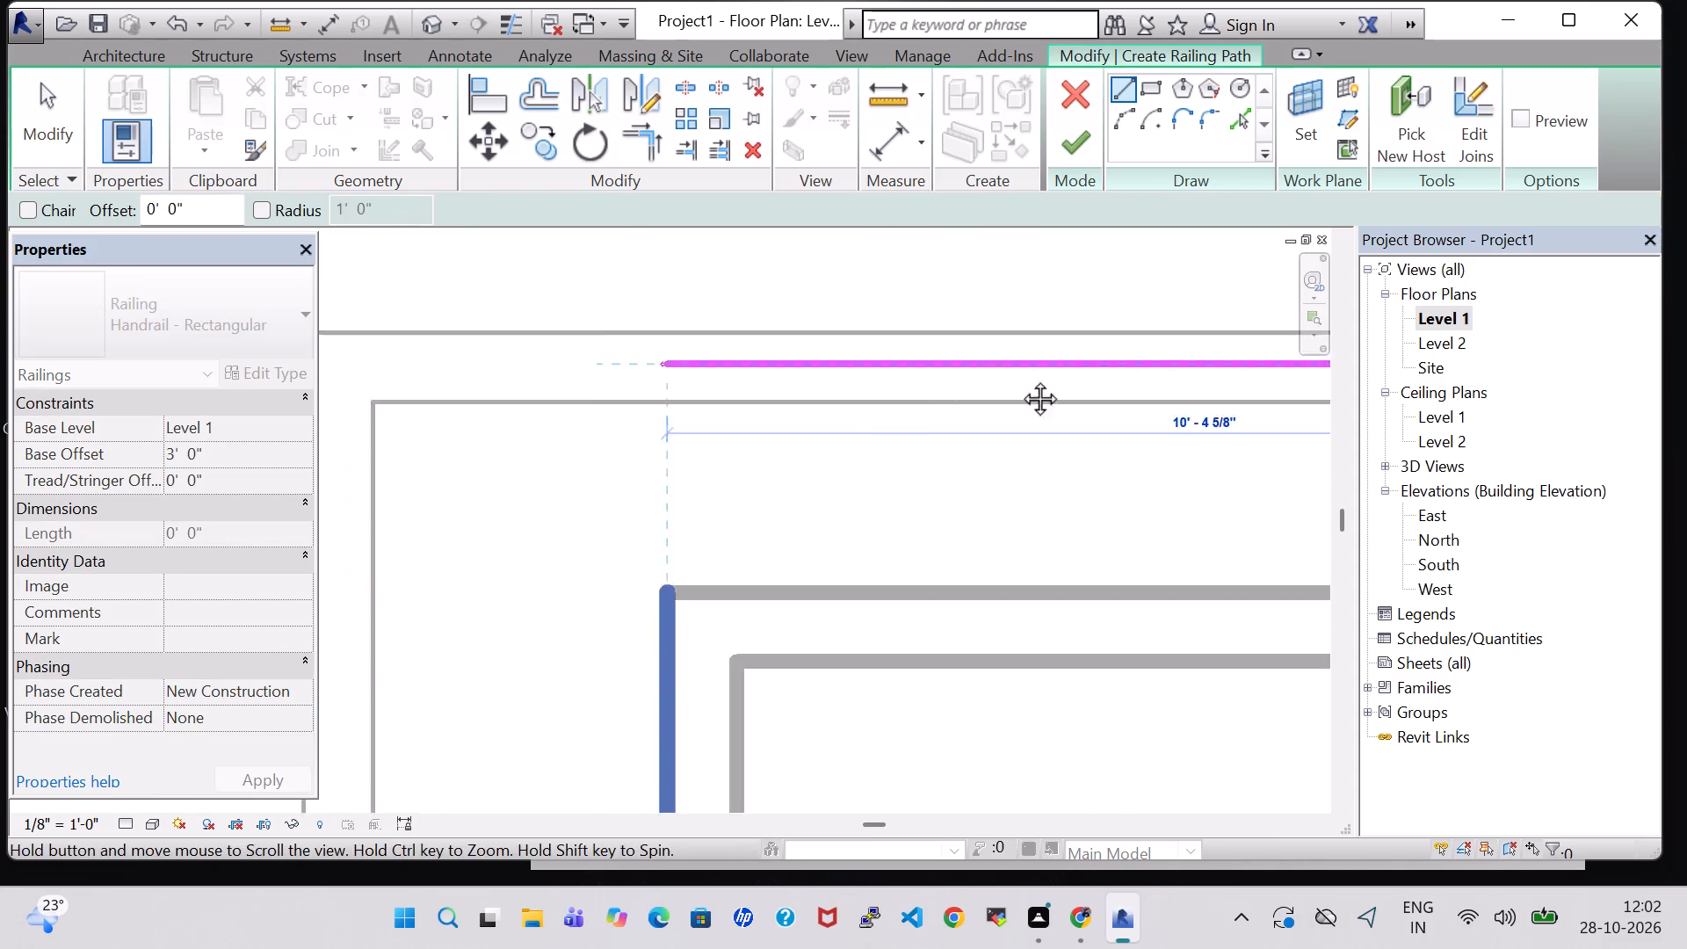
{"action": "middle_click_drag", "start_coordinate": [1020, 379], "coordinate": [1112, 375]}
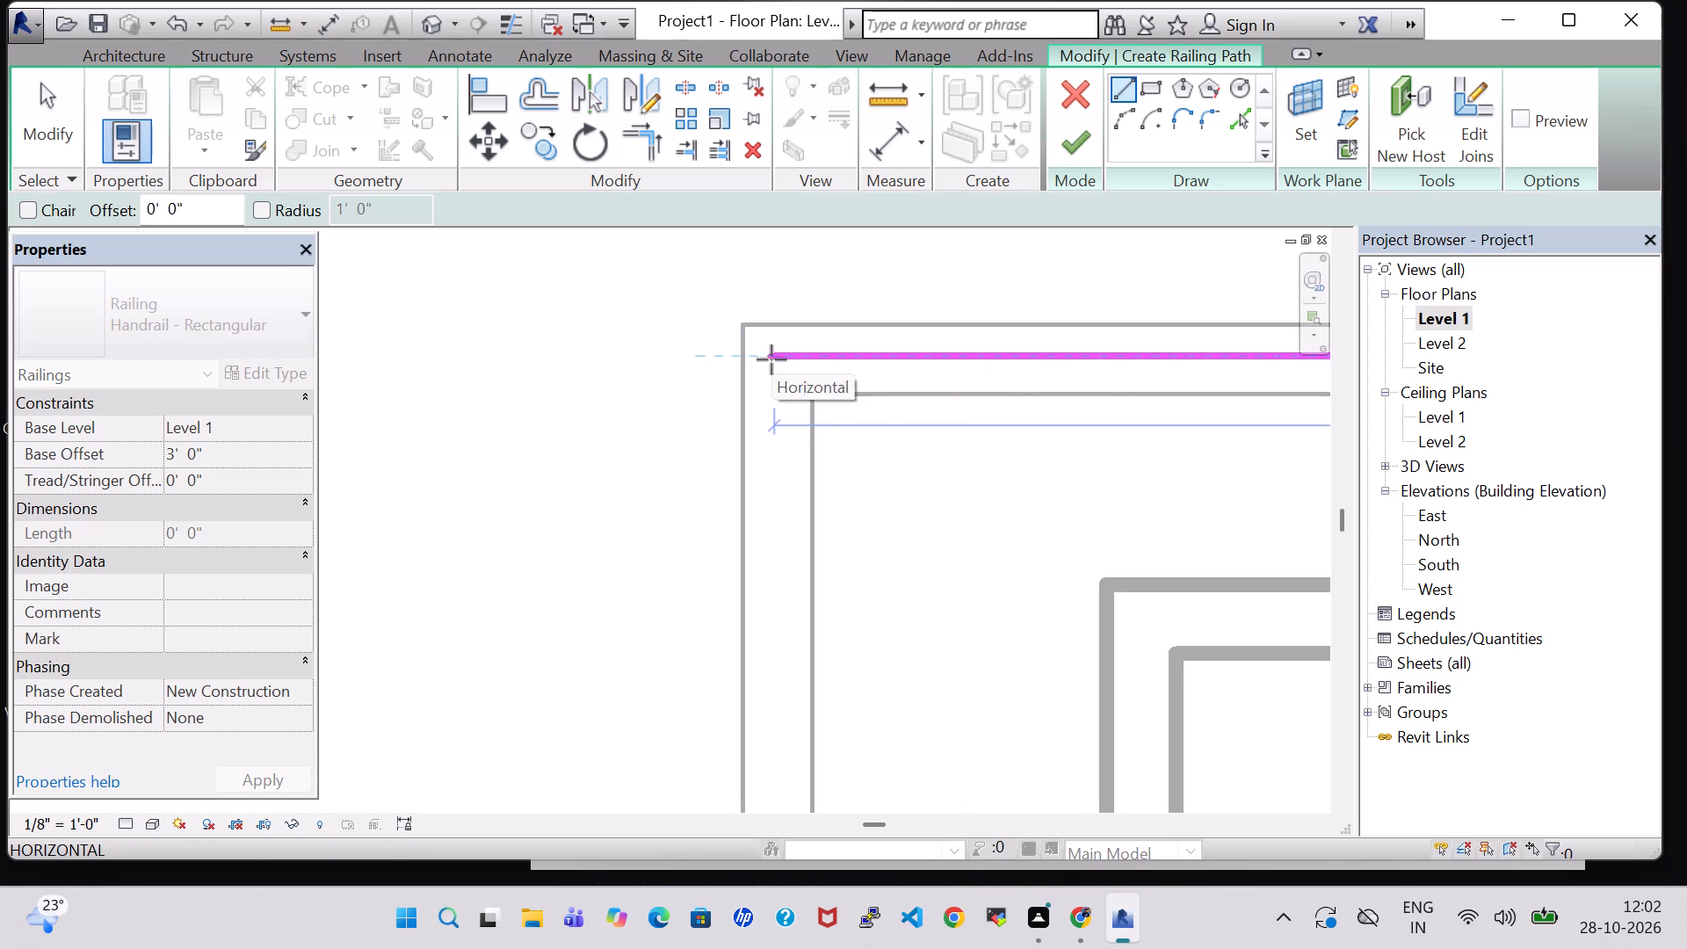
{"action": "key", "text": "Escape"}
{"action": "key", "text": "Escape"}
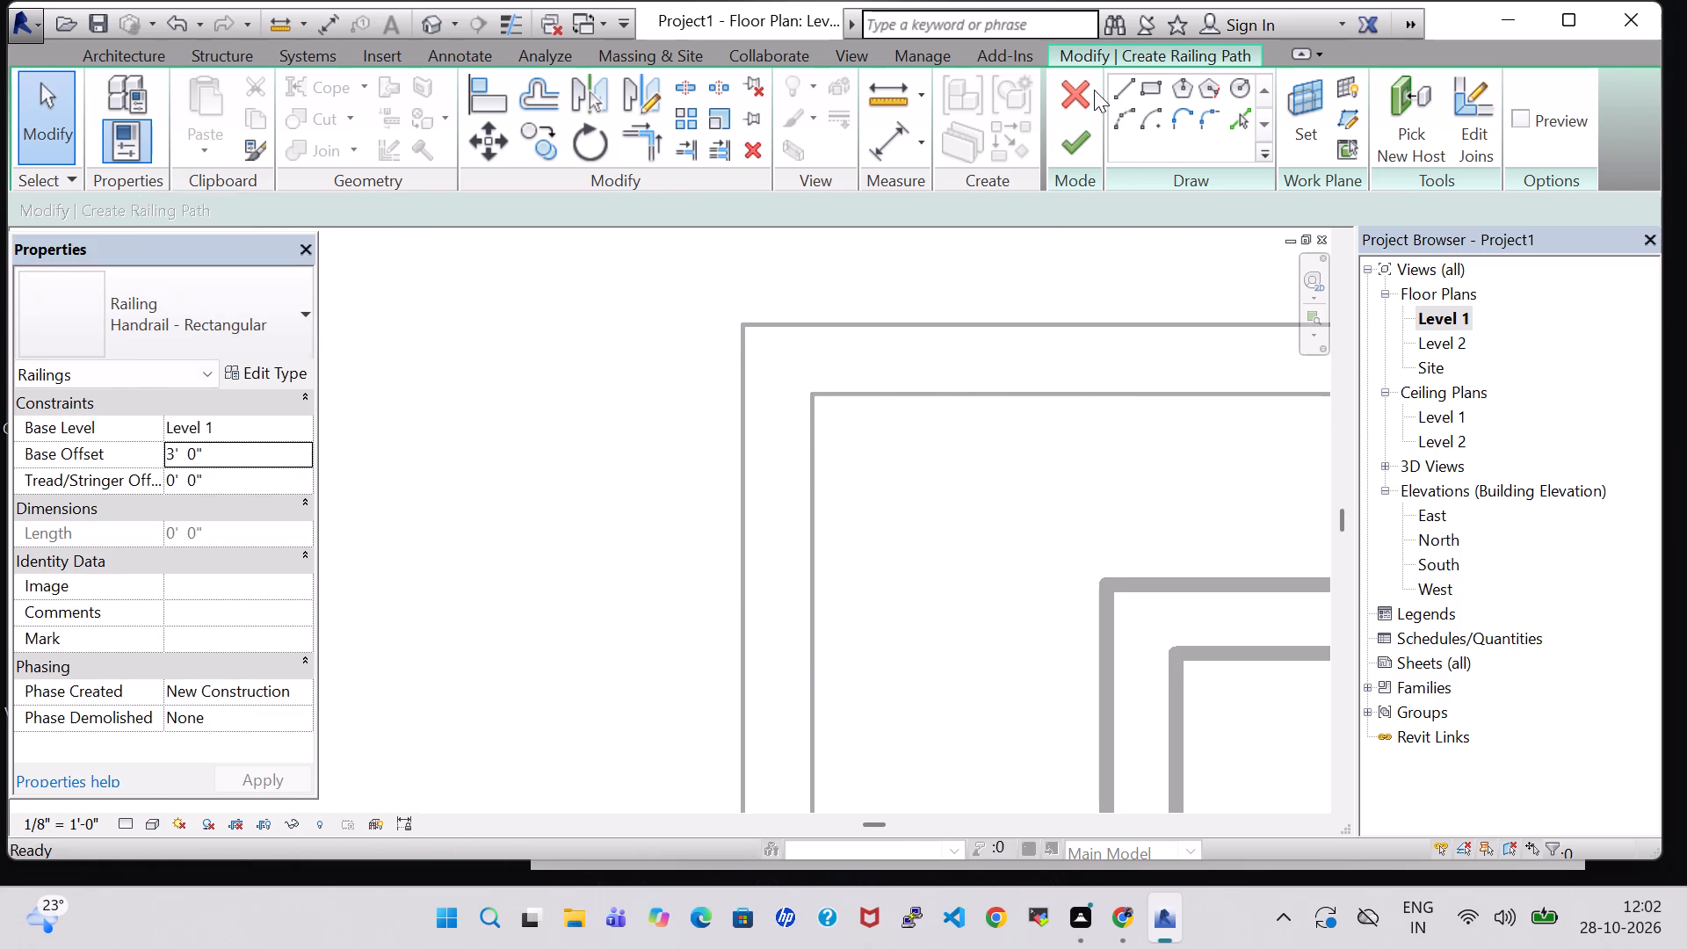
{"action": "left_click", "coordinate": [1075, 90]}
Open the 3D view and examine the perimeter wall railings from a low front angle.
{"action": "scroll", "coordinate": [824, 422], "scroll_direction": "down", "scroll_amount": 3}
{"action": "left_click", "coordinate": [425, 21]}
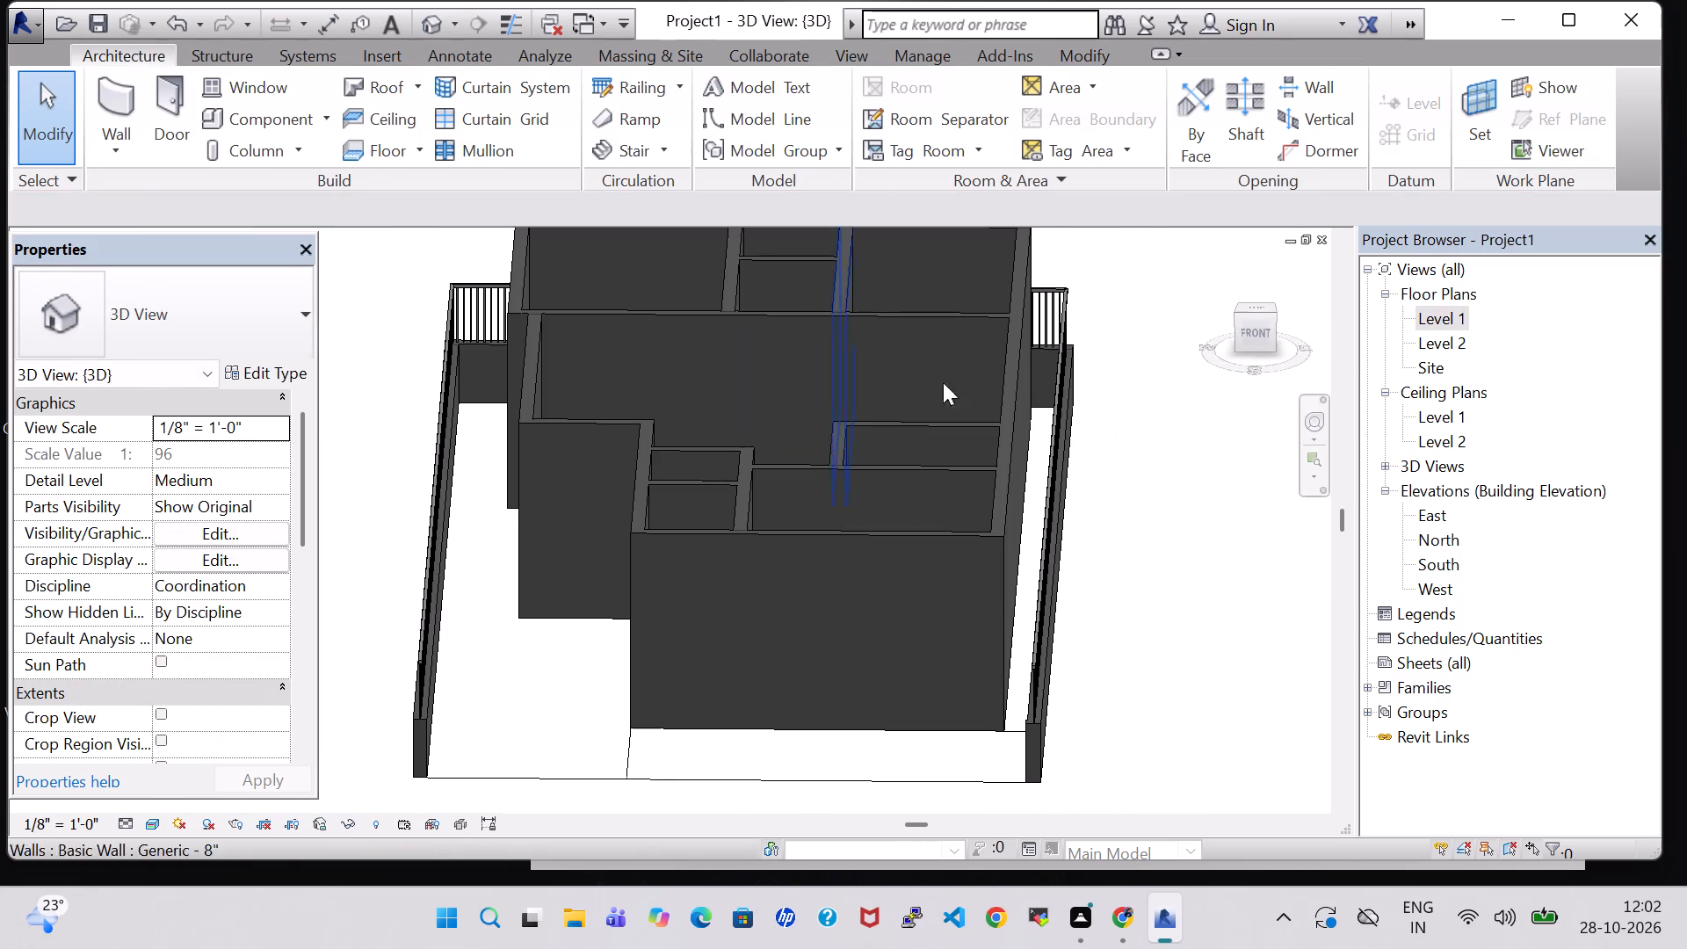
{"action": "middle_click_drag", "start_coordinate": [1173, 604], "coordinate": [1198, 511], "text": "shift"}
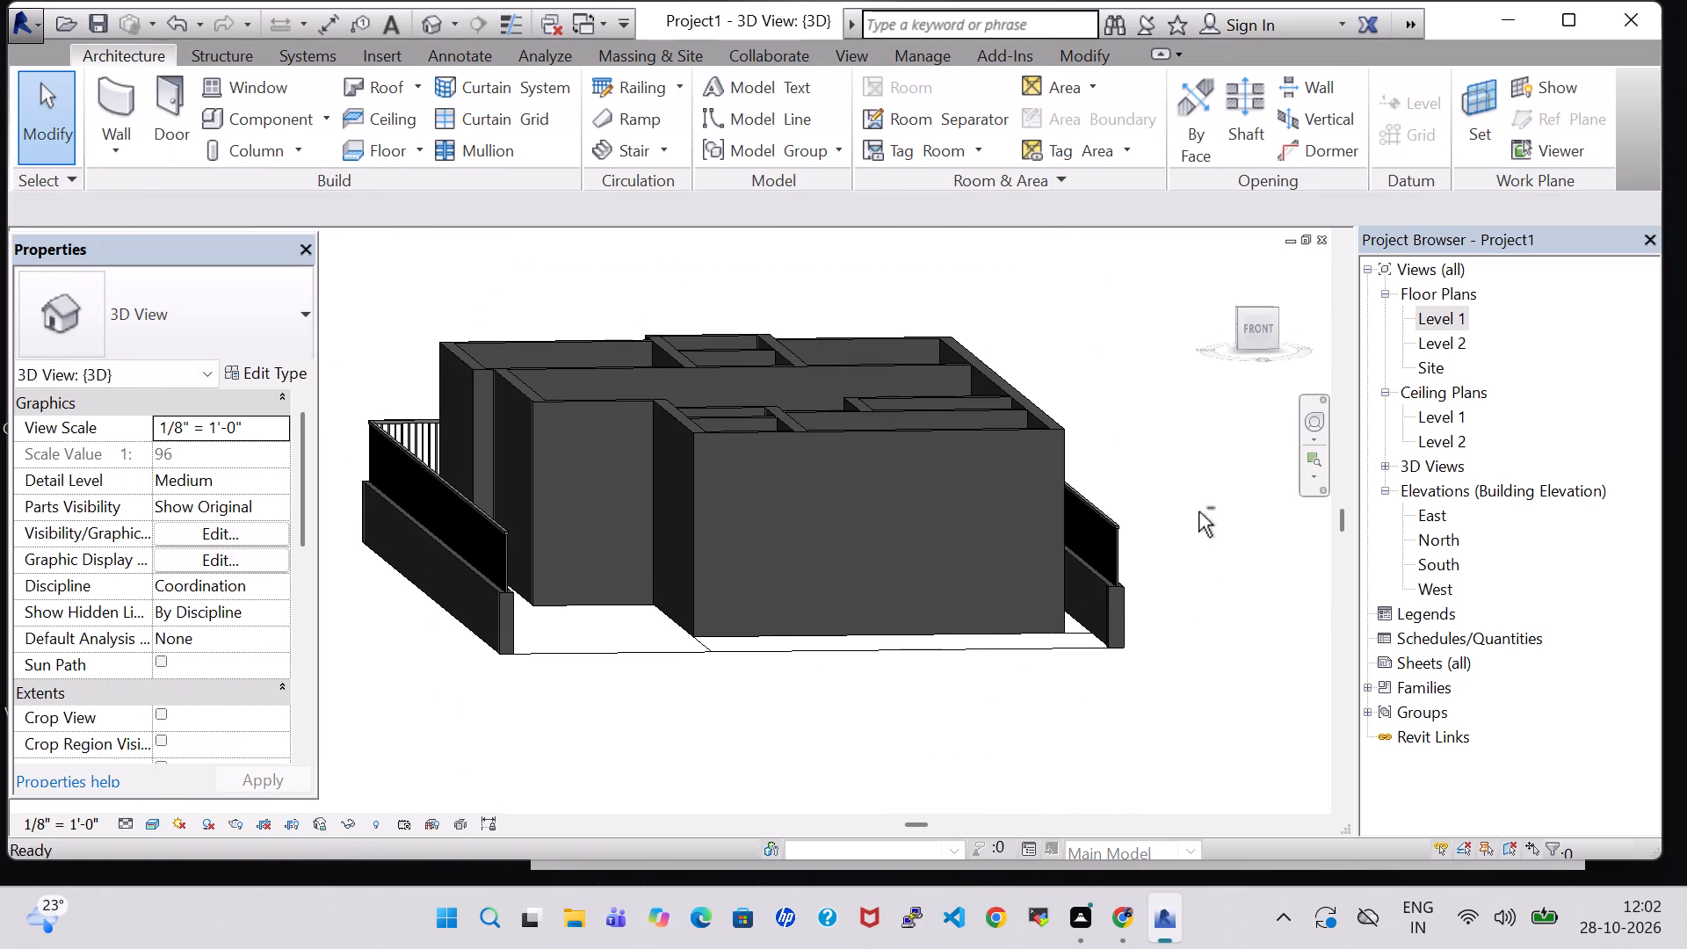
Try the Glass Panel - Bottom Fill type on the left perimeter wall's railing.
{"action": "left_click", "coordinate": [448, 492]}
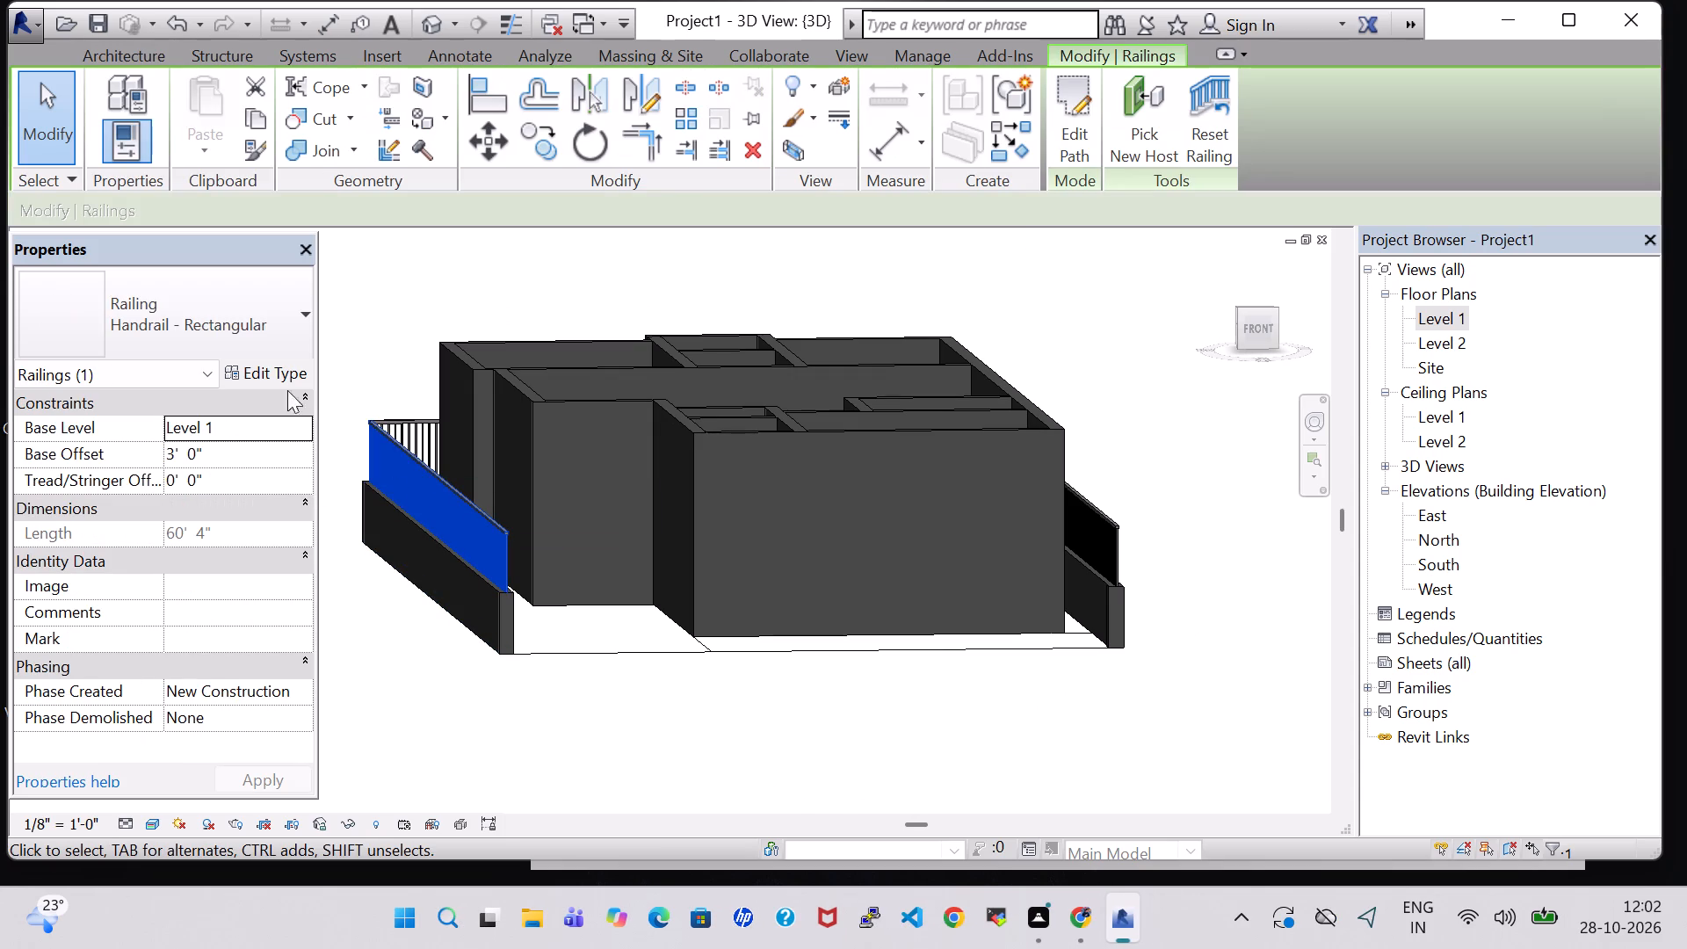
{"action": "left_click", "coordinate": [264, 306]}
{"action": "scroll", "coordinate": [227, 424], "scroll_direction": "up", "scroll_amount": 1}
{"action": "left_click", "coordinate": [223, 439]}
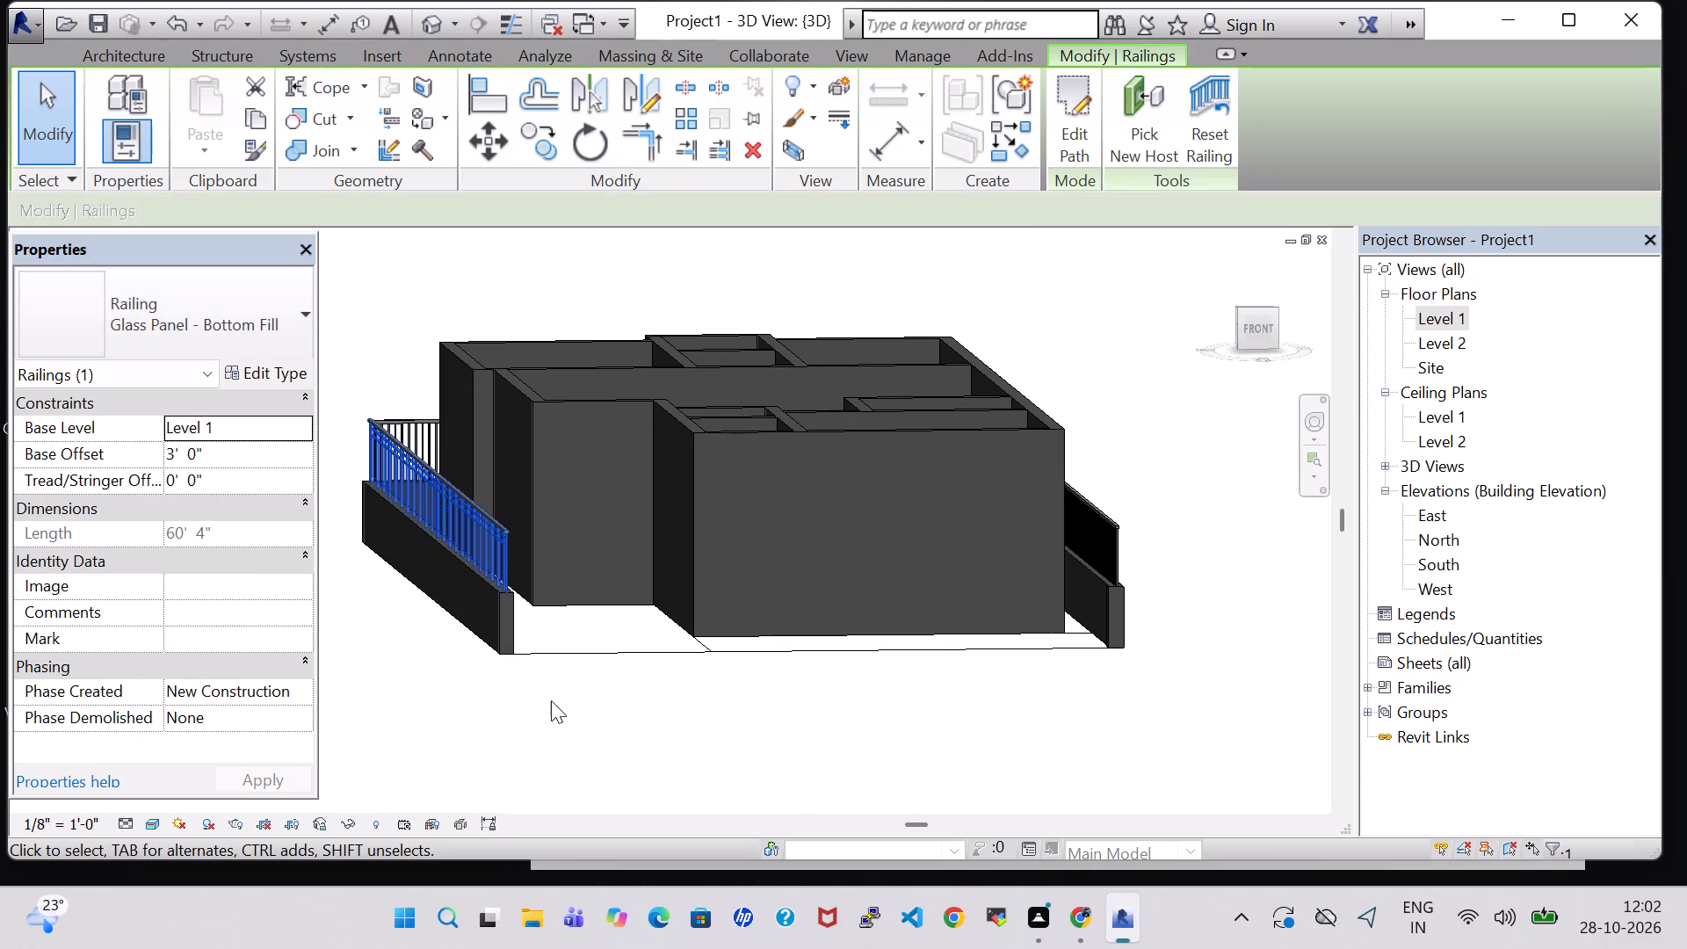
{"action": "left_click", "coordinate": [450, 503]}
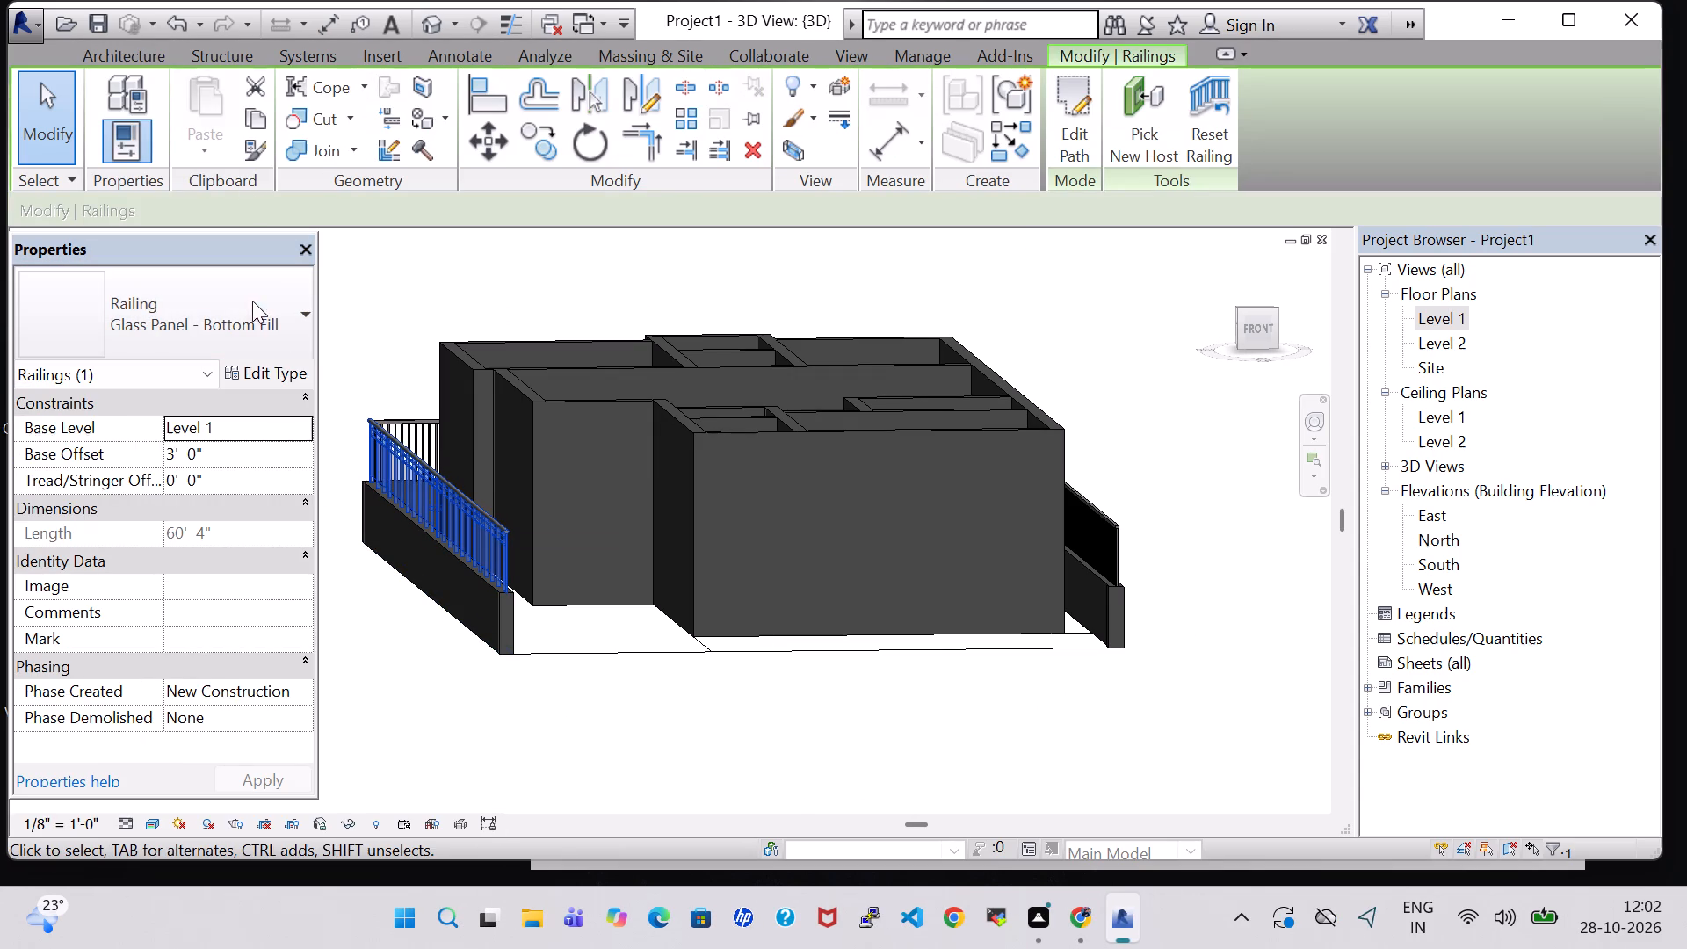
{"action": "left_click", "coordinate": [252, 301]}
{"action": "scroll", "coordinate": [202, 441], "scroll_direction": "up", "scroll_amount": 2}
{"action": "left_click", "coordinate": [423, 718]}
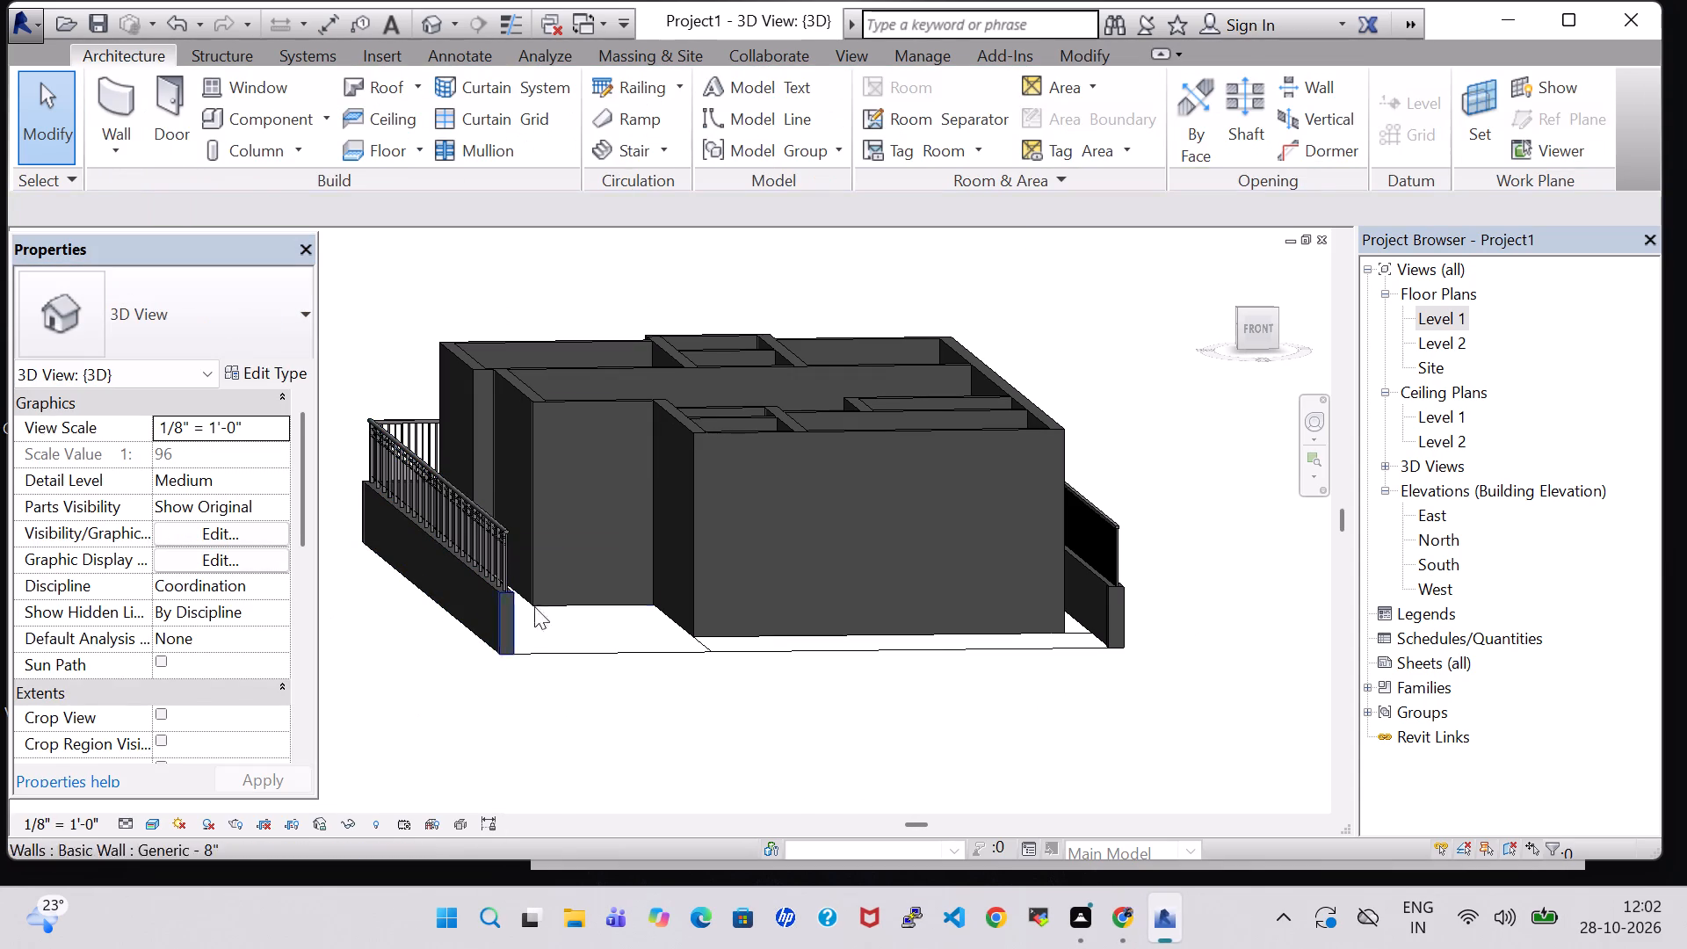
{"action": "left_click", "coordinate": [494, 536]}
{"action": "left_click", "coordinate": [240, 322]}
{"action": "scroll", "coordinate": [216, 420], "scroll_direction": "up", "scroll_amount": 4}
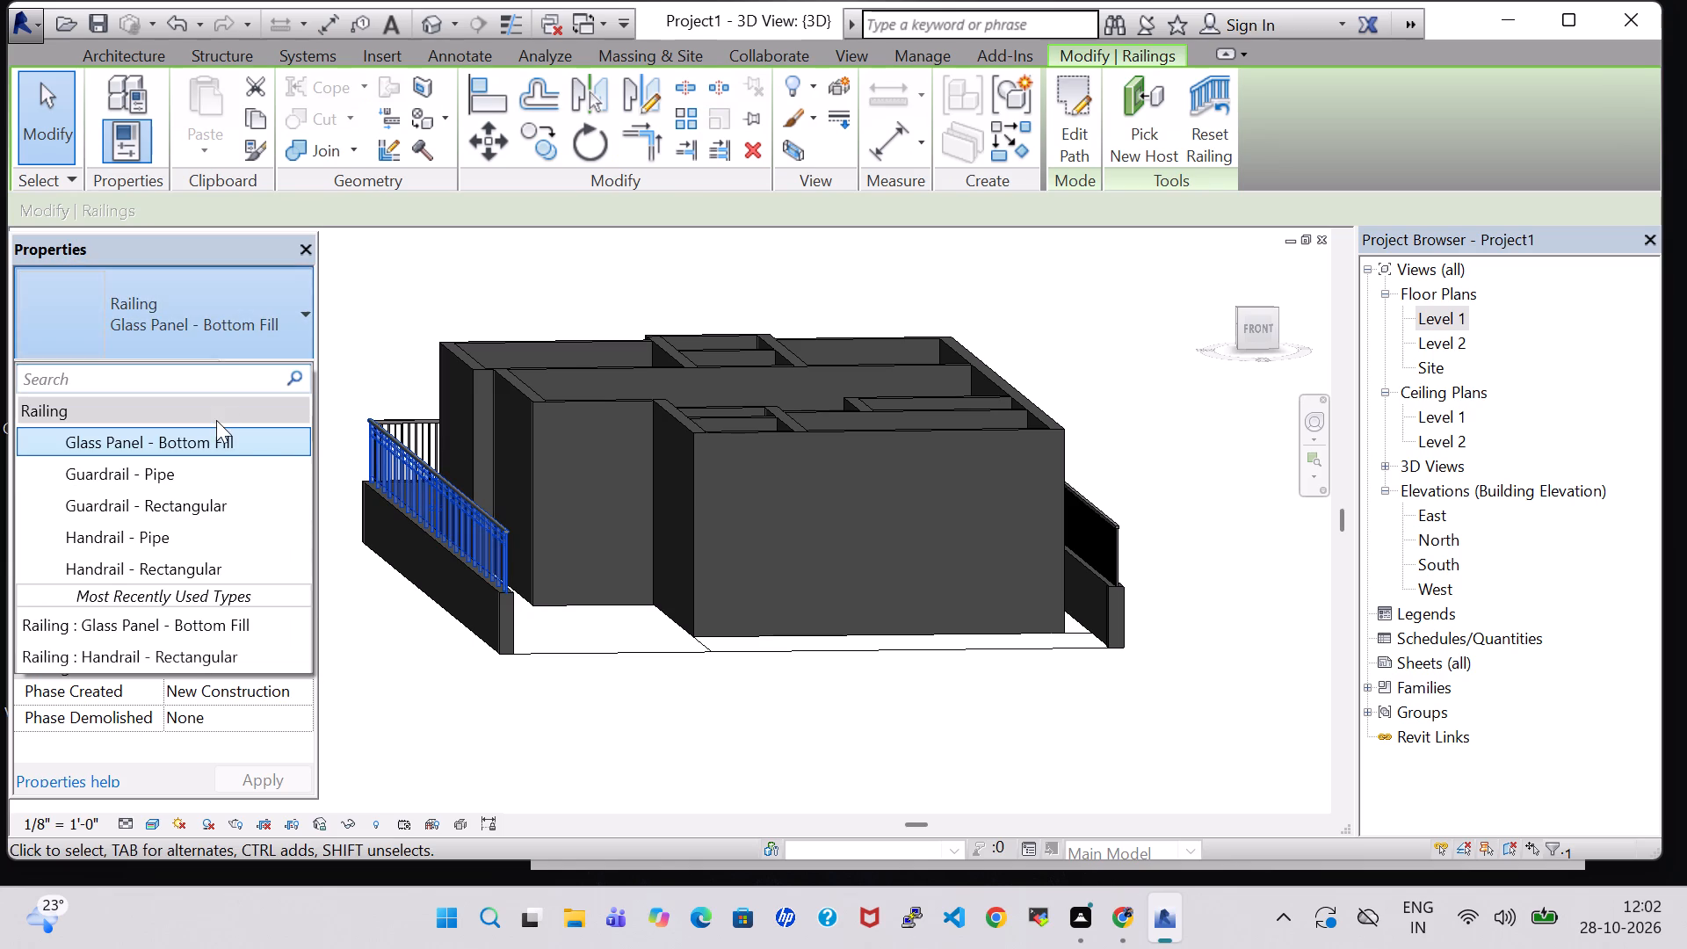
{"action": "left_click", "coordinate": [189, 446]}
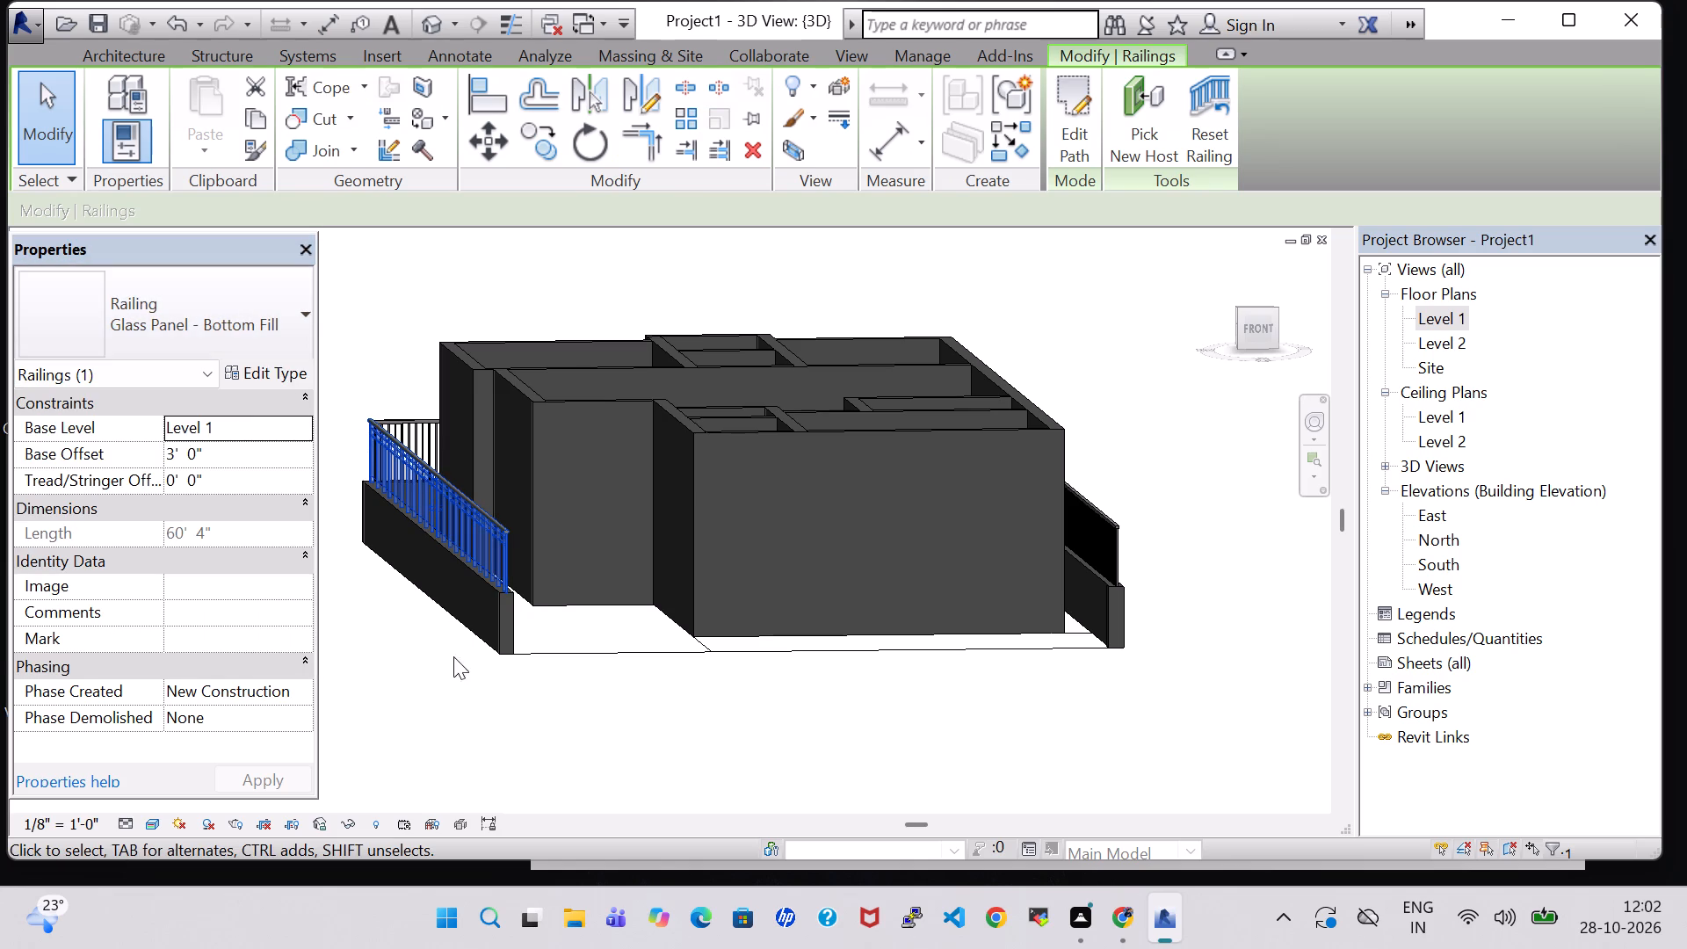
Change the left perimeter wall's railing type to Guardrail - Pipe.
{"action": "left_click", "coordinate": [262, 302]}
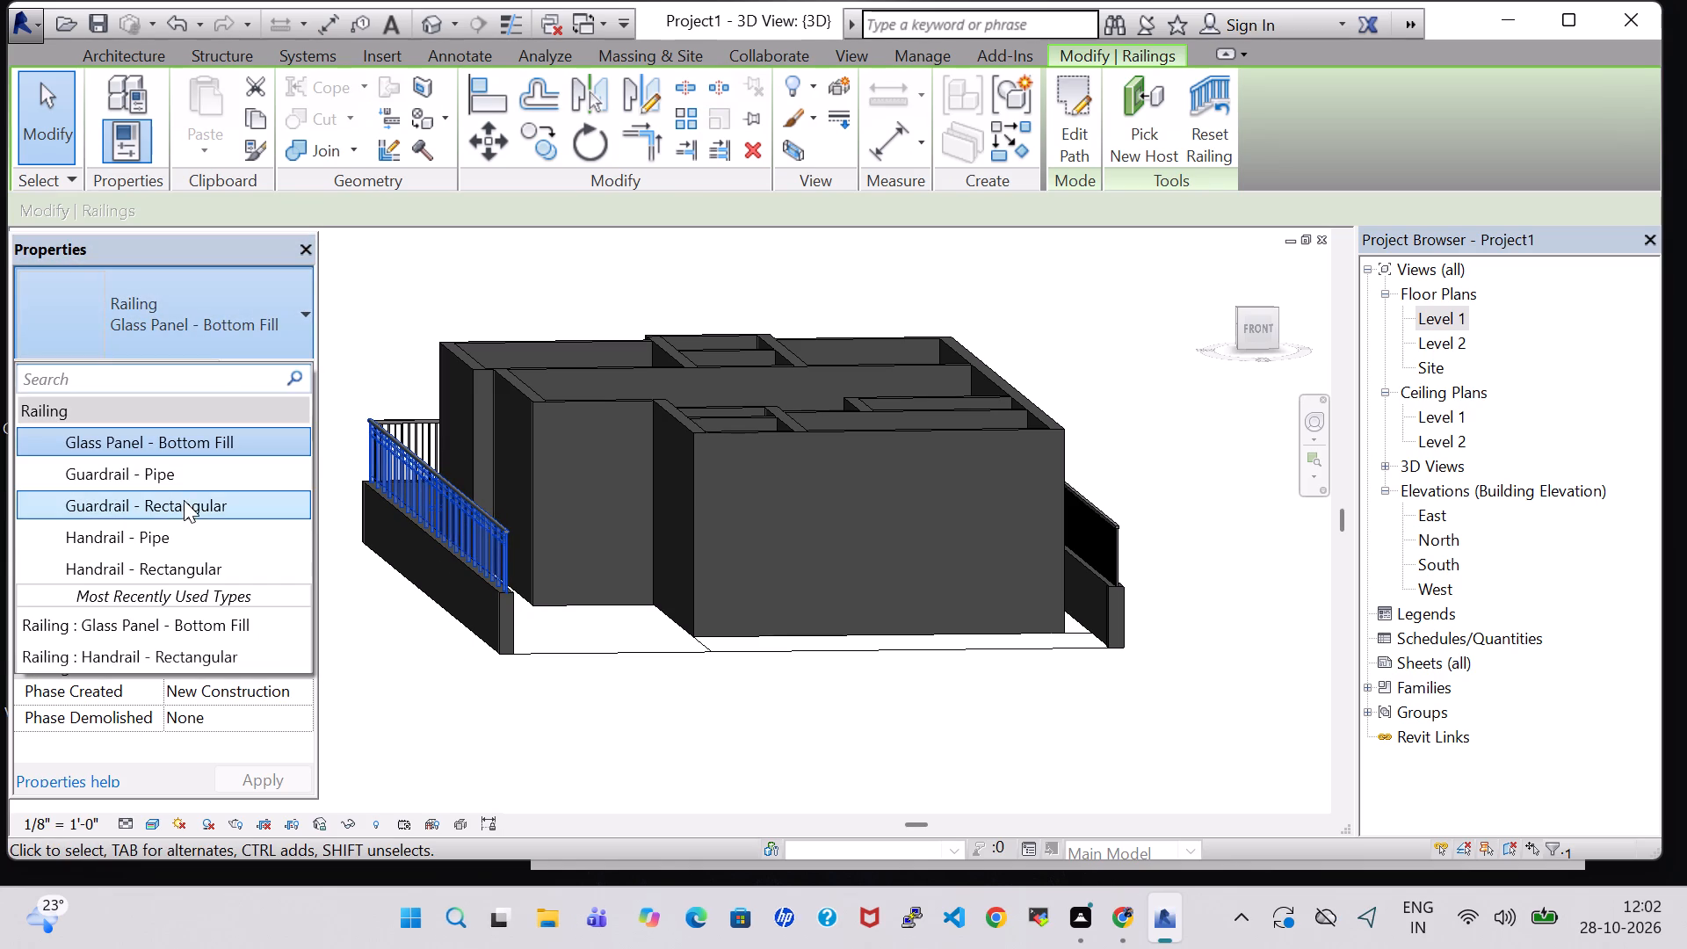
{"action": "scroll", "coordinate": [184, 503], "scroll_direction": "down", "scroll_amount": 2}
{"action": "left_click", "coordinate": [160, 479]}
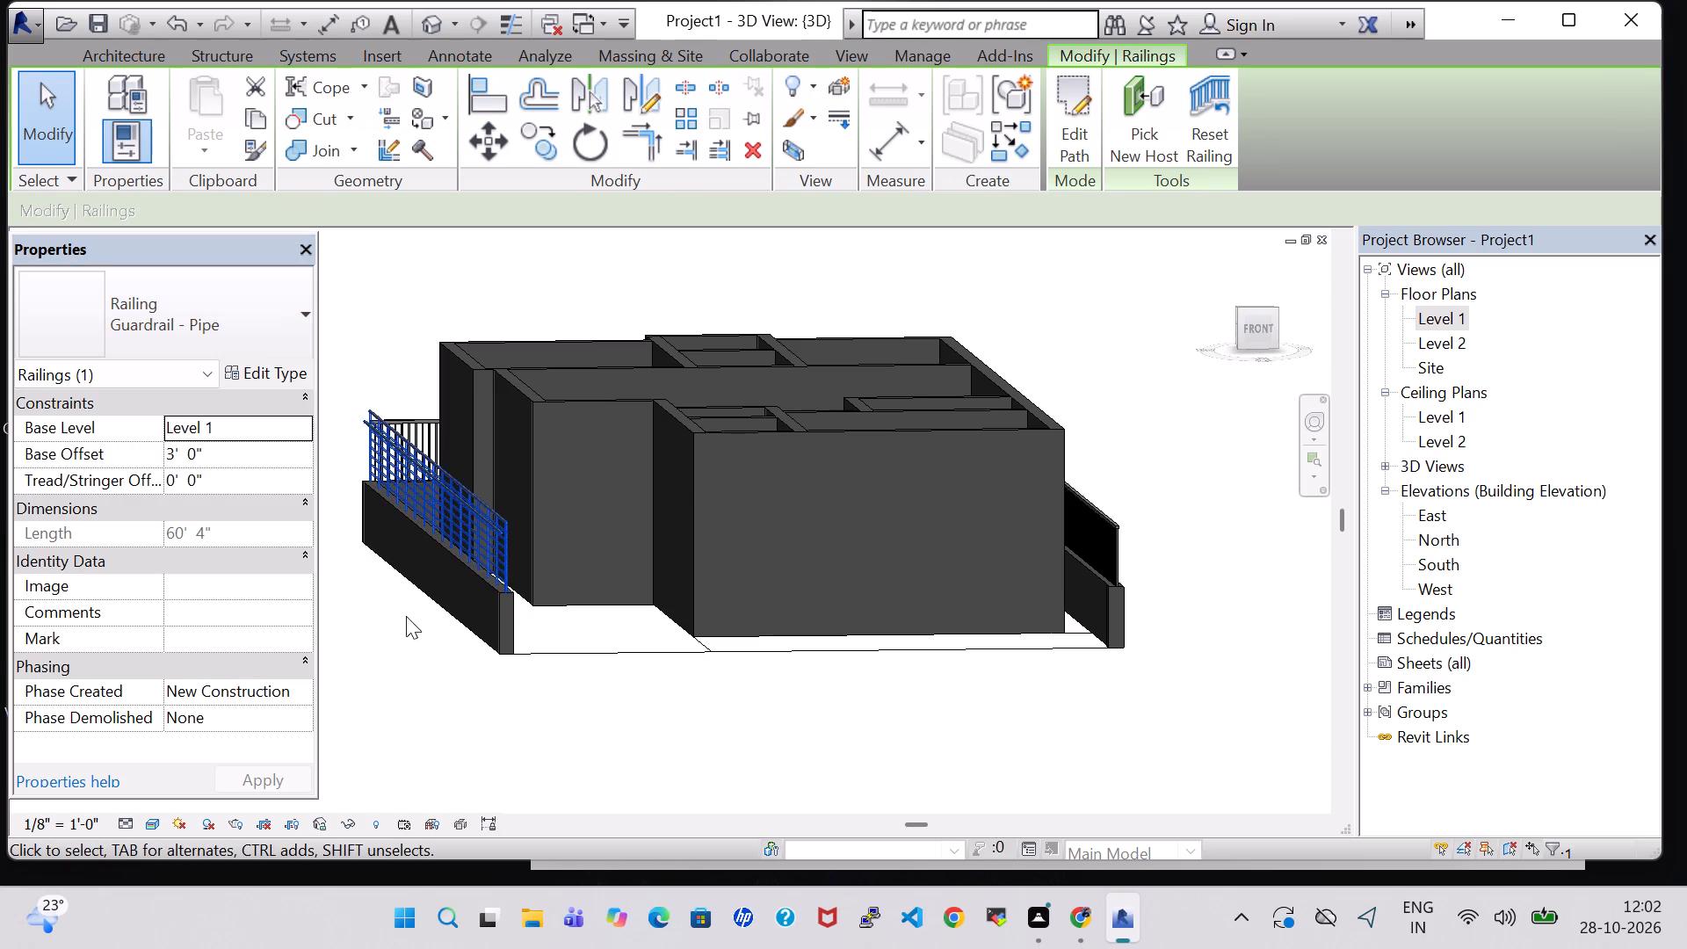
{"action": "left_click", "coordinate": [497, 689]}
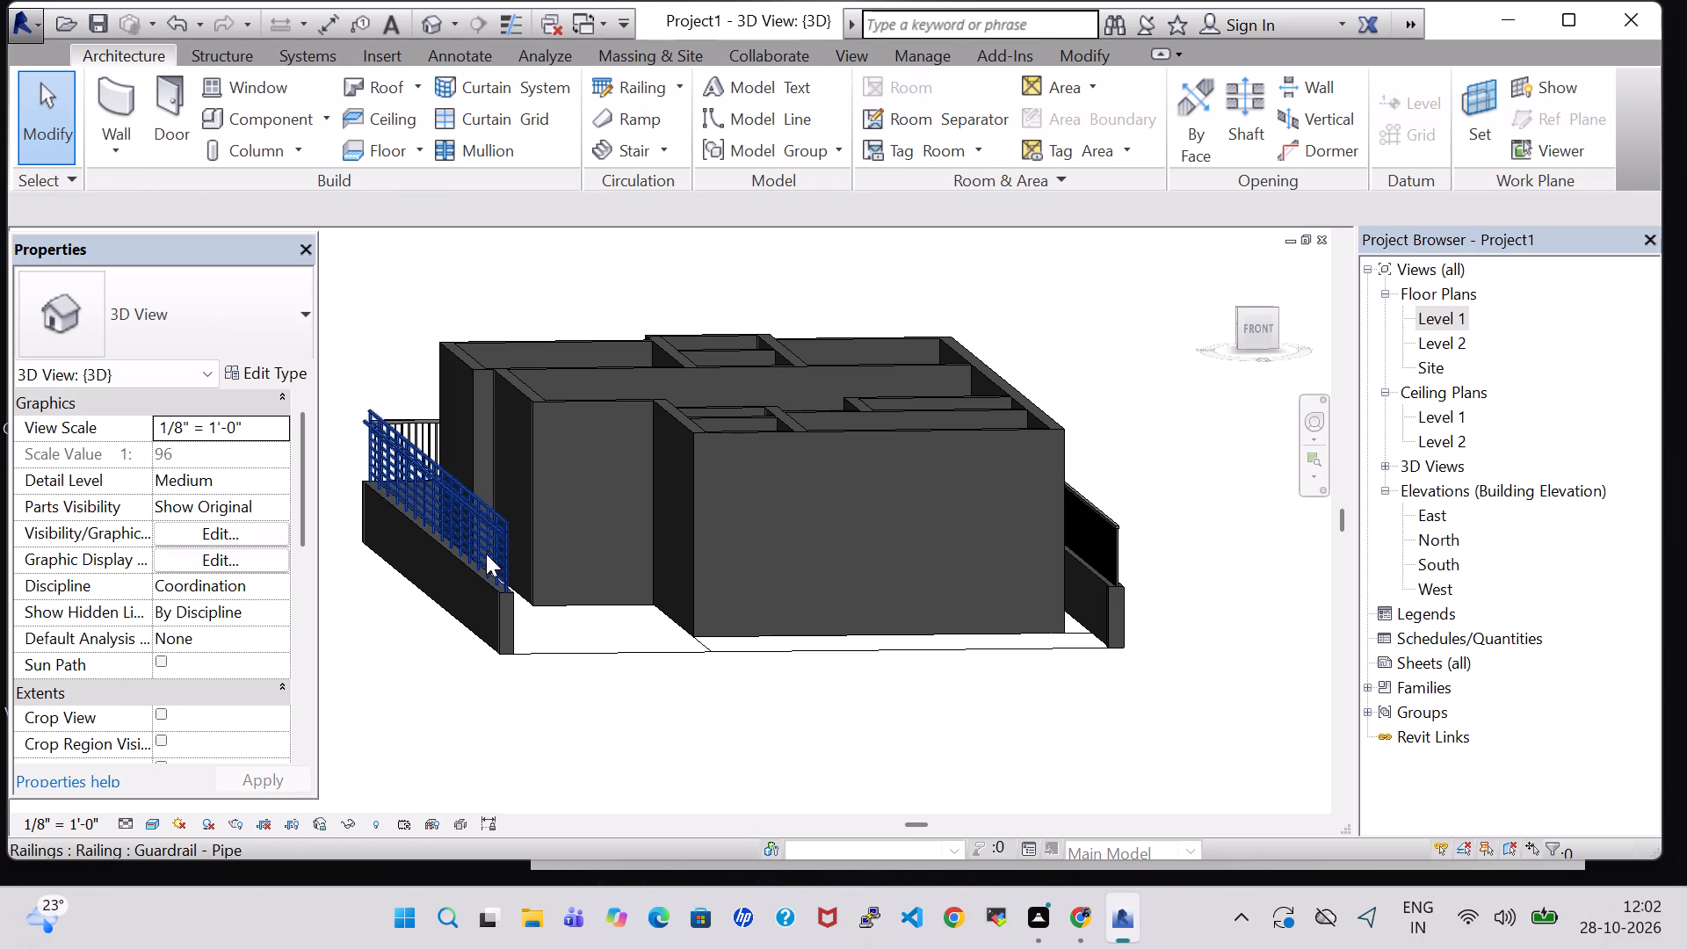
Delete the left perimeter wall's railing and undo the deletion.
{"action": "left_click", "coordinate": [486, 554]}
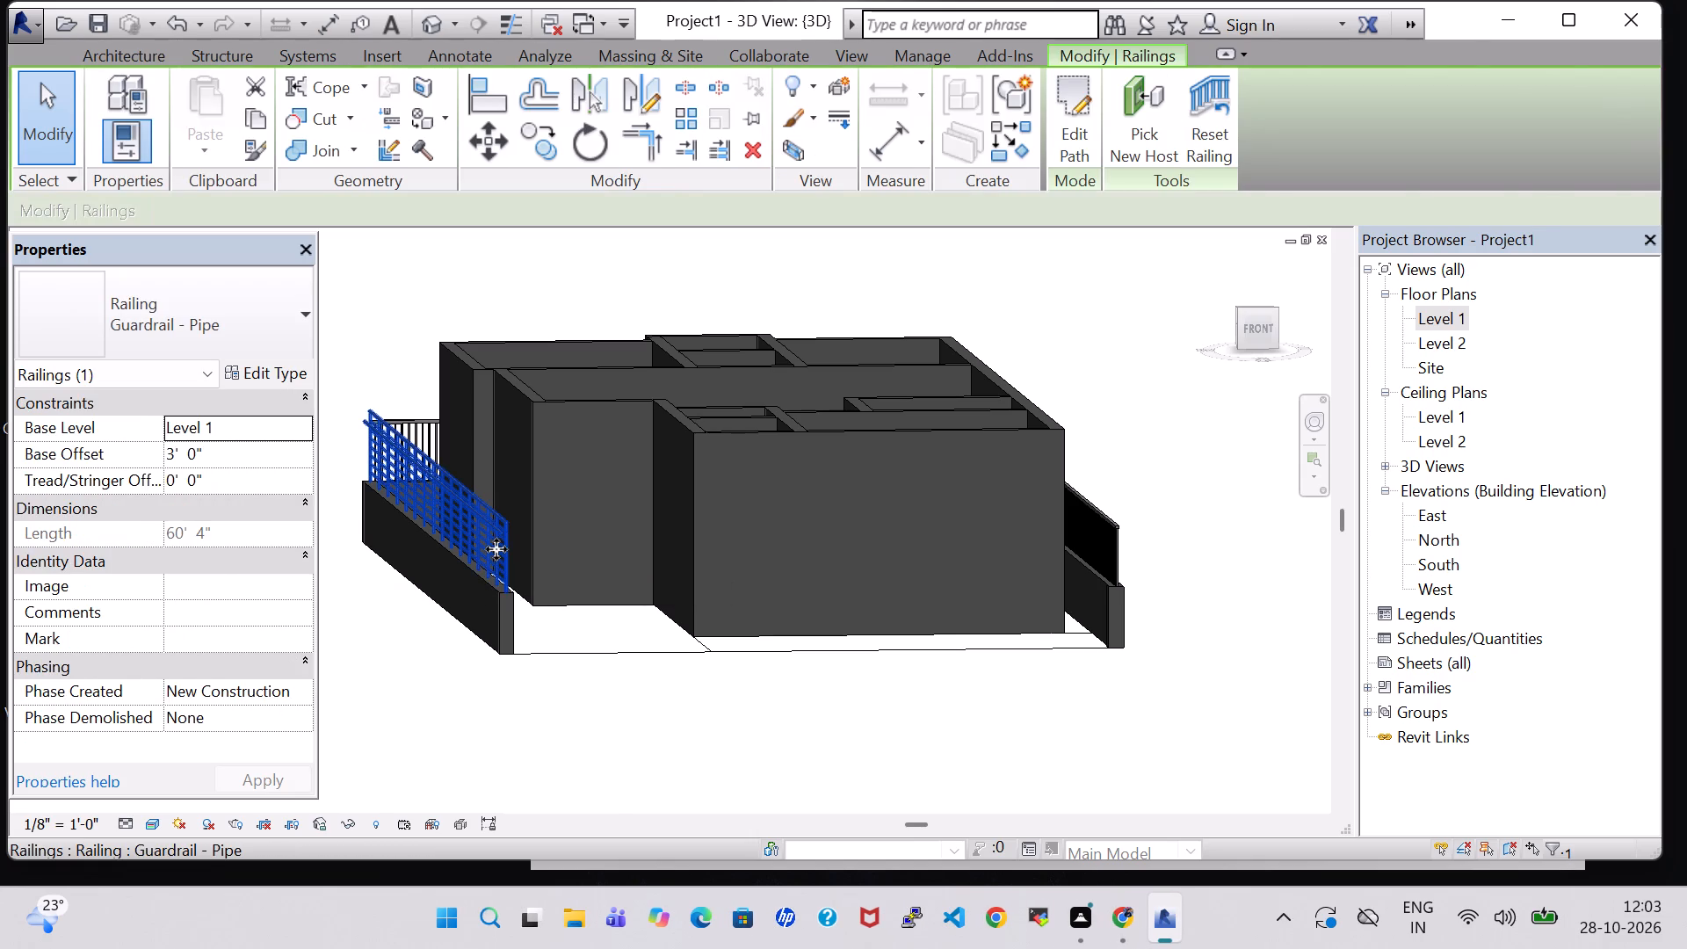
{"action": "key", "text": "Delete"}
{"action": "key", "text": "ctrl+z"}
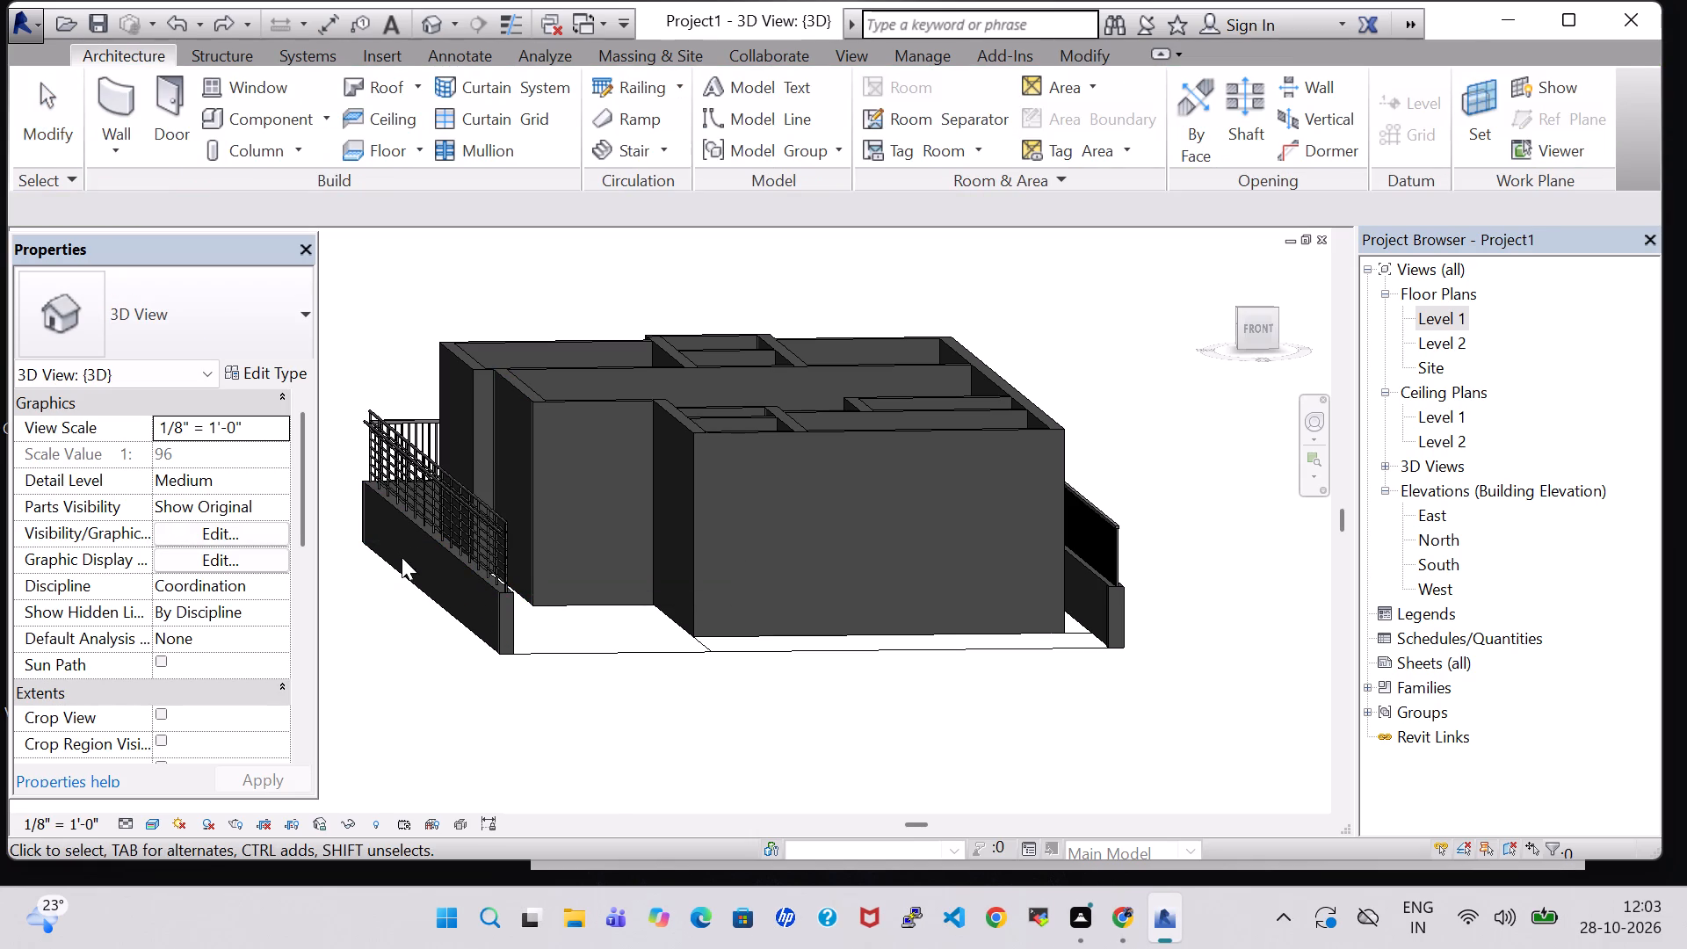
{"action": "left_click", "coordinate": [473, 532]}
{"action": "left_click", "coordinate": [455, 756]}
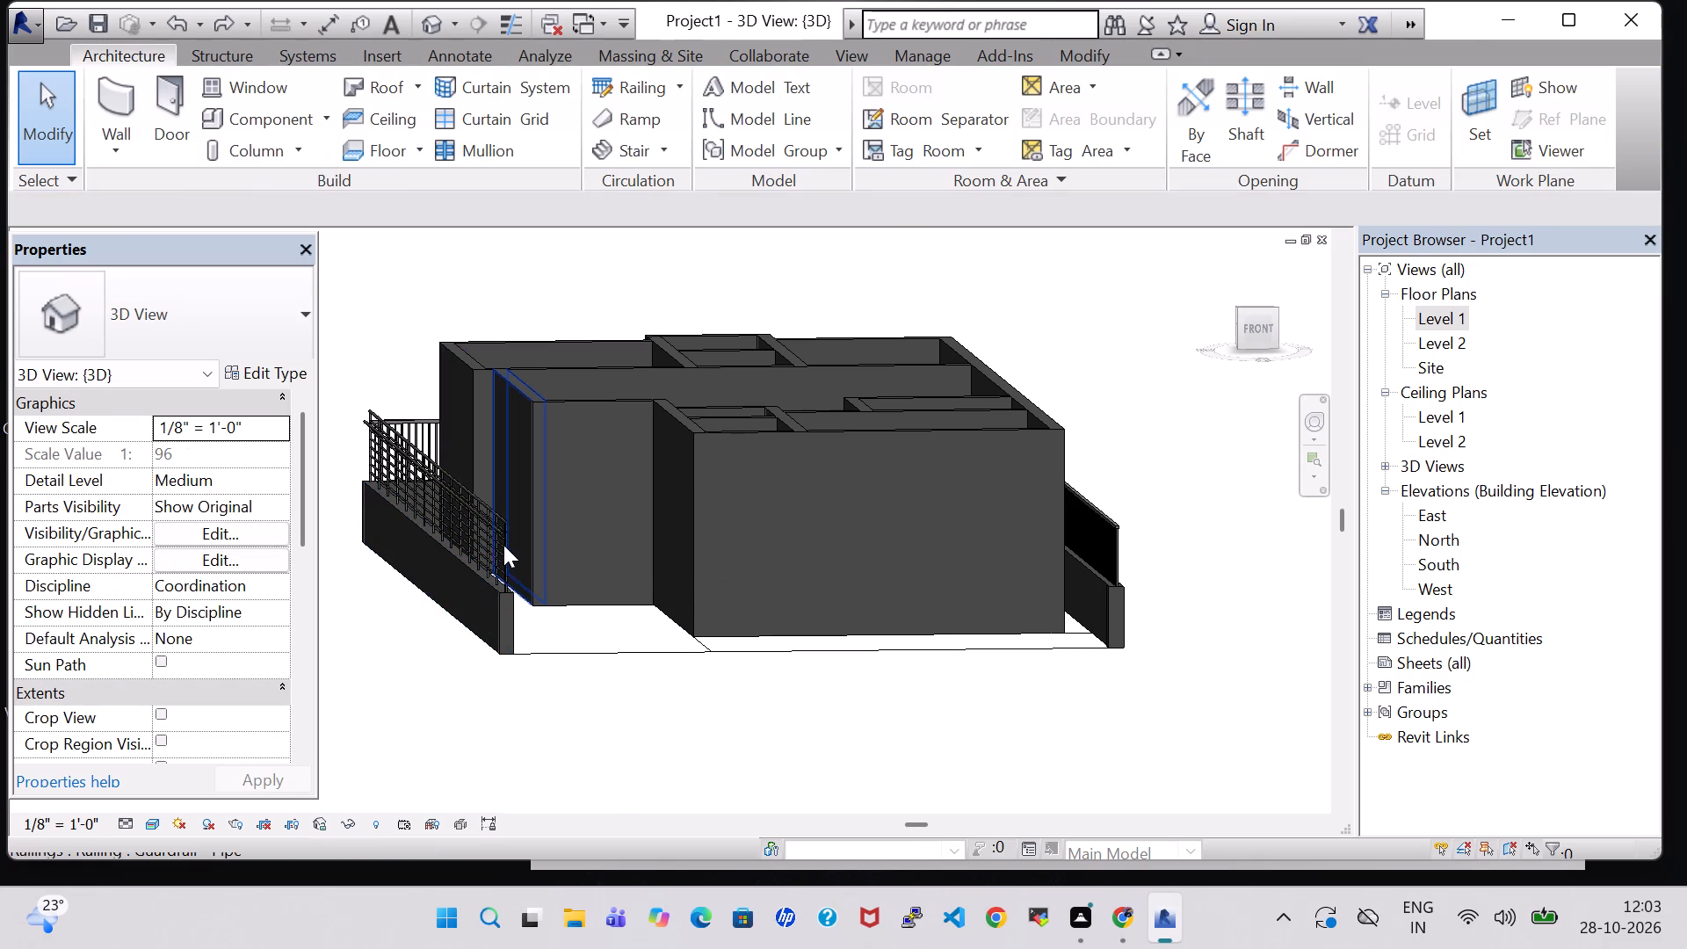
Change the railing on the left perimeter wall to the Glass Panel - Bottom Fill type.
{"action": "left_click", "coordinate": [470, 511]}
{"action": "left_click", "coordinate": [250, 313]}
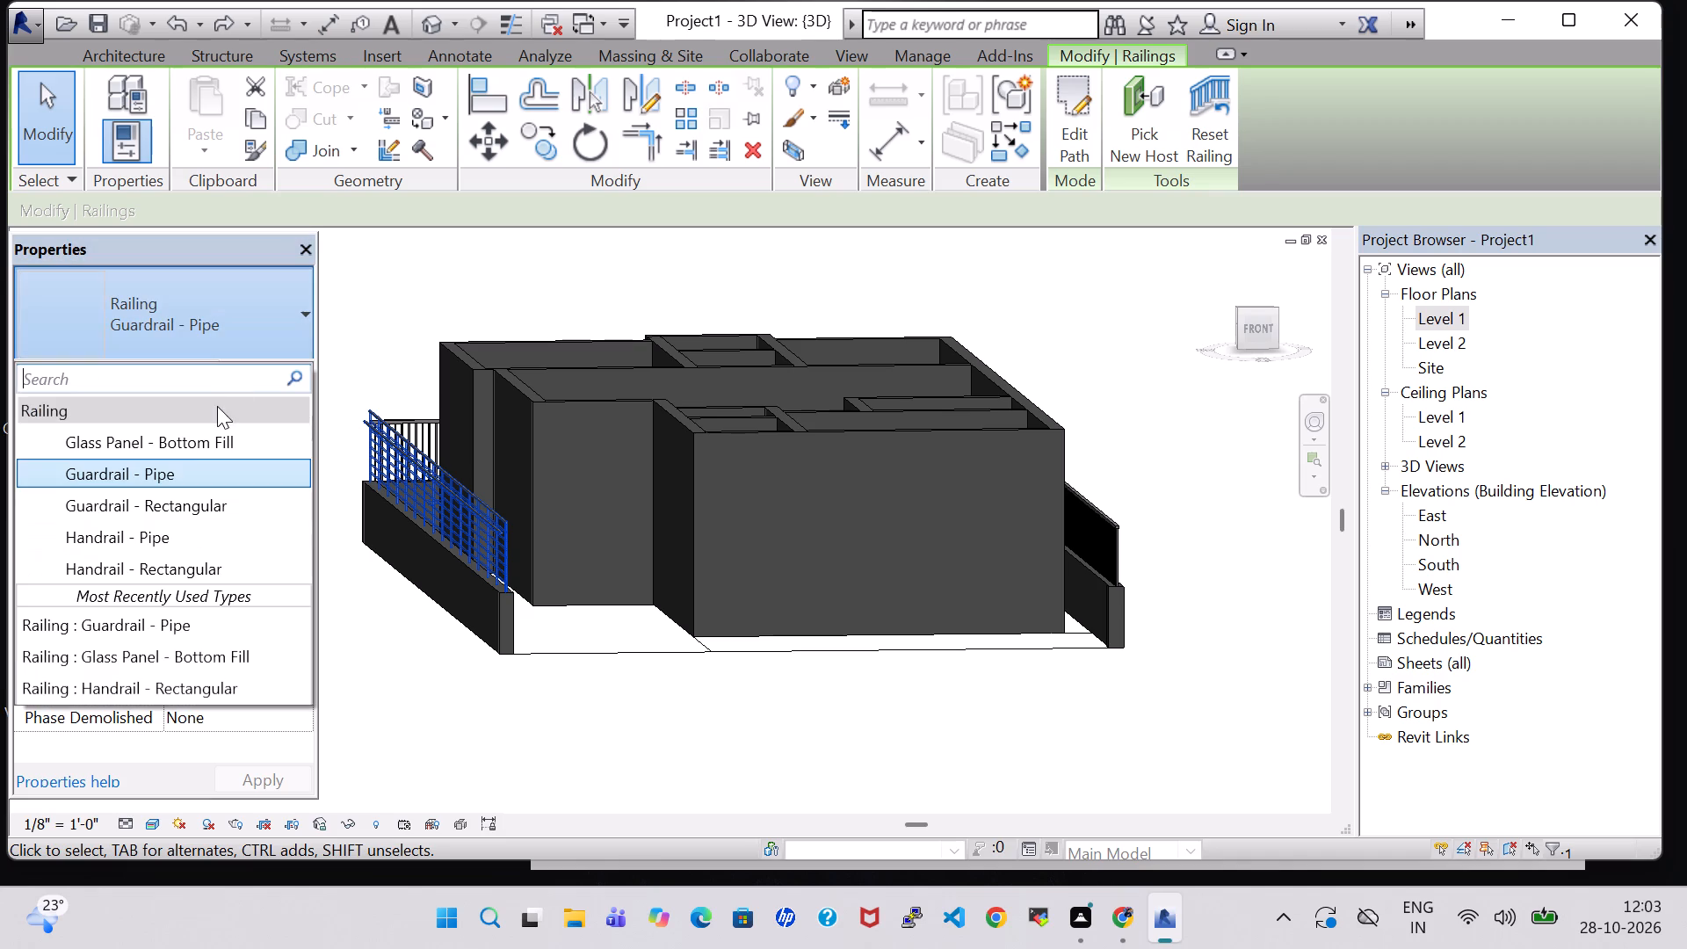
{"action": "scroll", "coordinate": [217, 408], "scroll_direction": "up", "scroll_amount": 3}
{"action": "scroll", "coordinate": [180, 460], "scroll_direction": "down", "scroll_amount": 1}
{"action": "scroll", "coordinate": [175, 554], "scroll_direction": "down", "scroll_amount": 2}
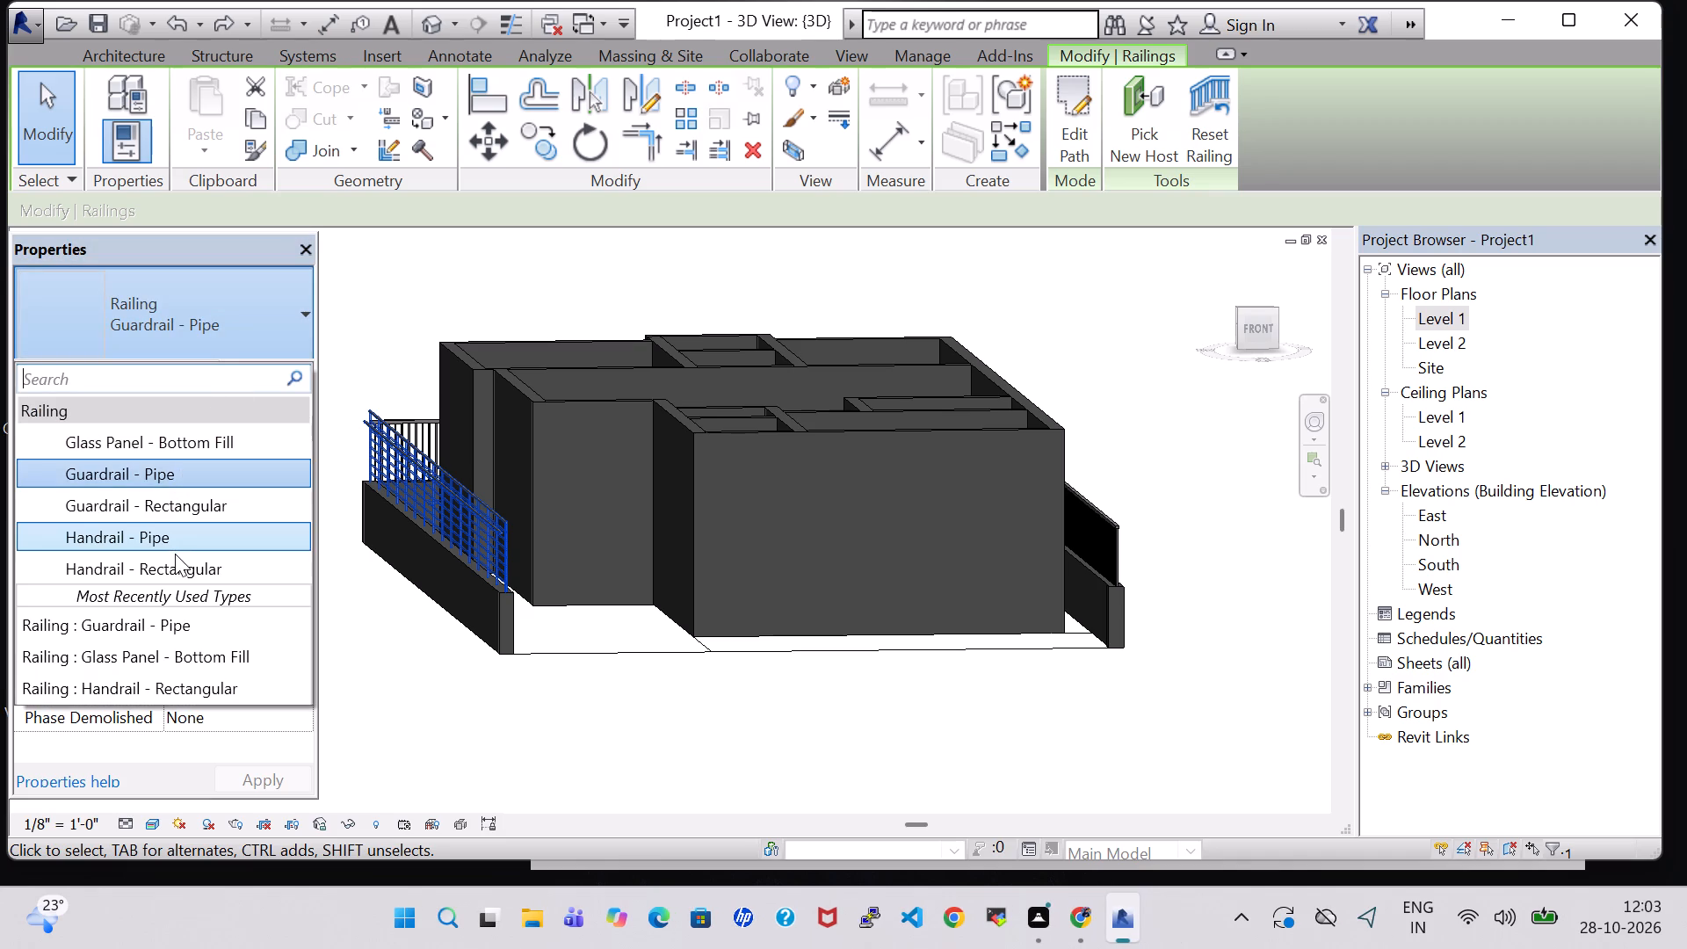
{"action": "scroll", "coordinate": [175, 544], "scroll_direction": "up", "scroll_amount": 3}
{"action": "left_click", "coordinate": [153, 435]}
{"action": "left_click", "coordinate": [721, 728]}
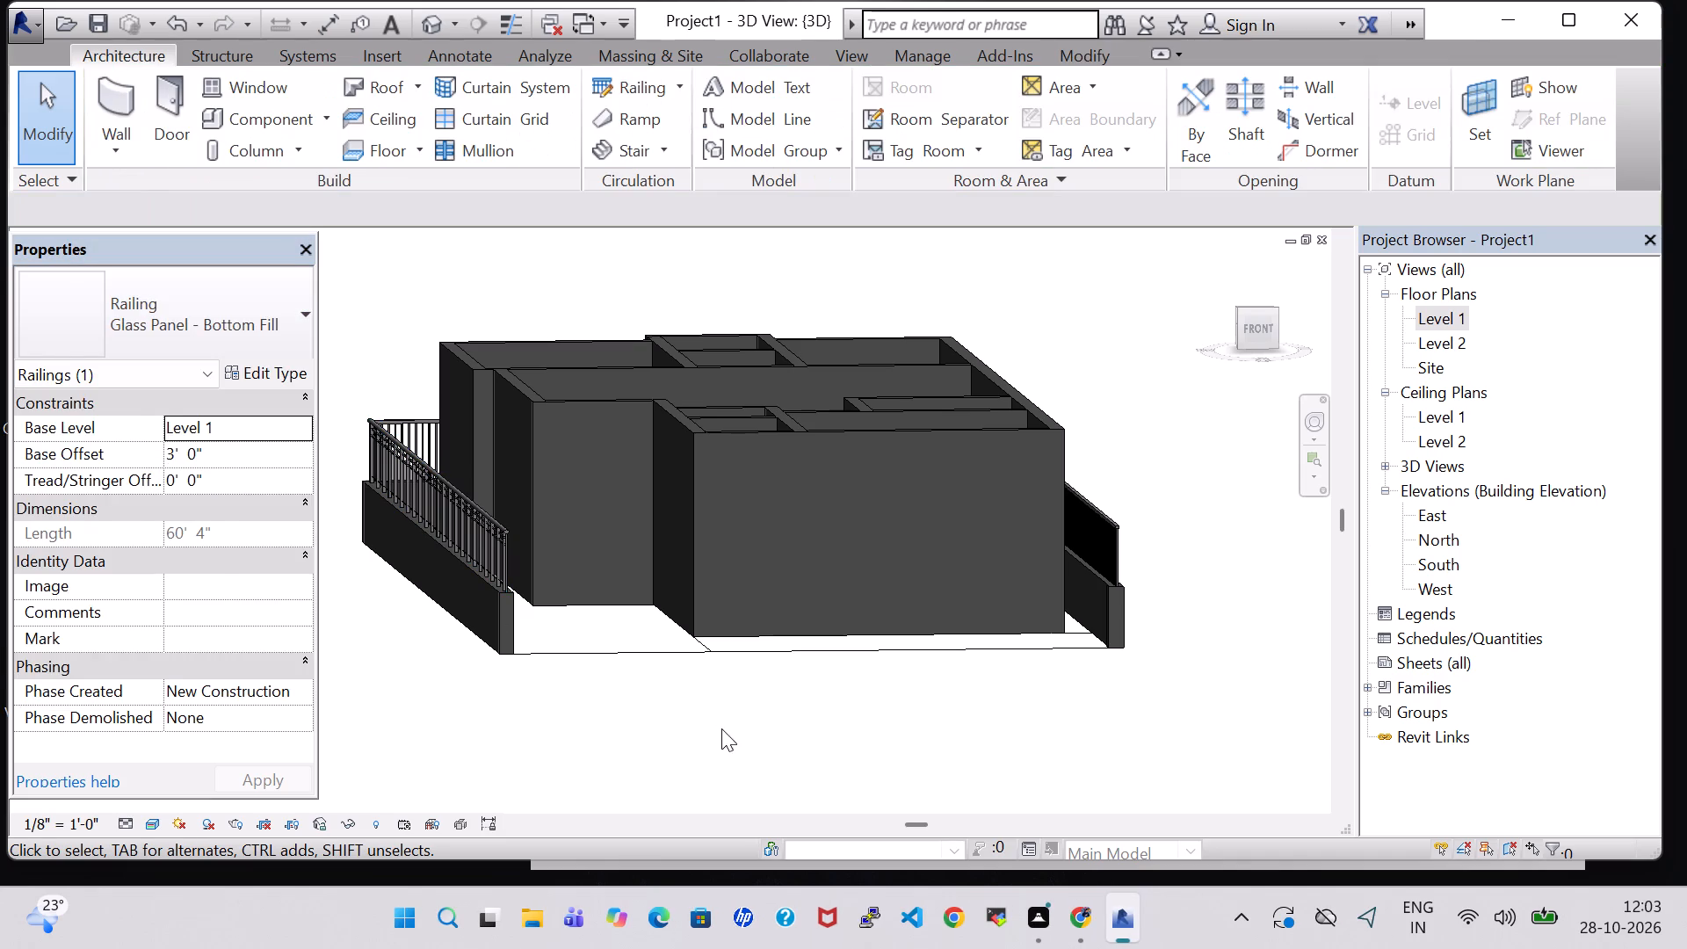
Change the railing on the right perimeter wall to the Glass Panel - Bottom Fill type.
{"action": "middle_click_drag", "start_coordinate": [1179, 634], "coordinate": [1045, 656], "text": "shift"}
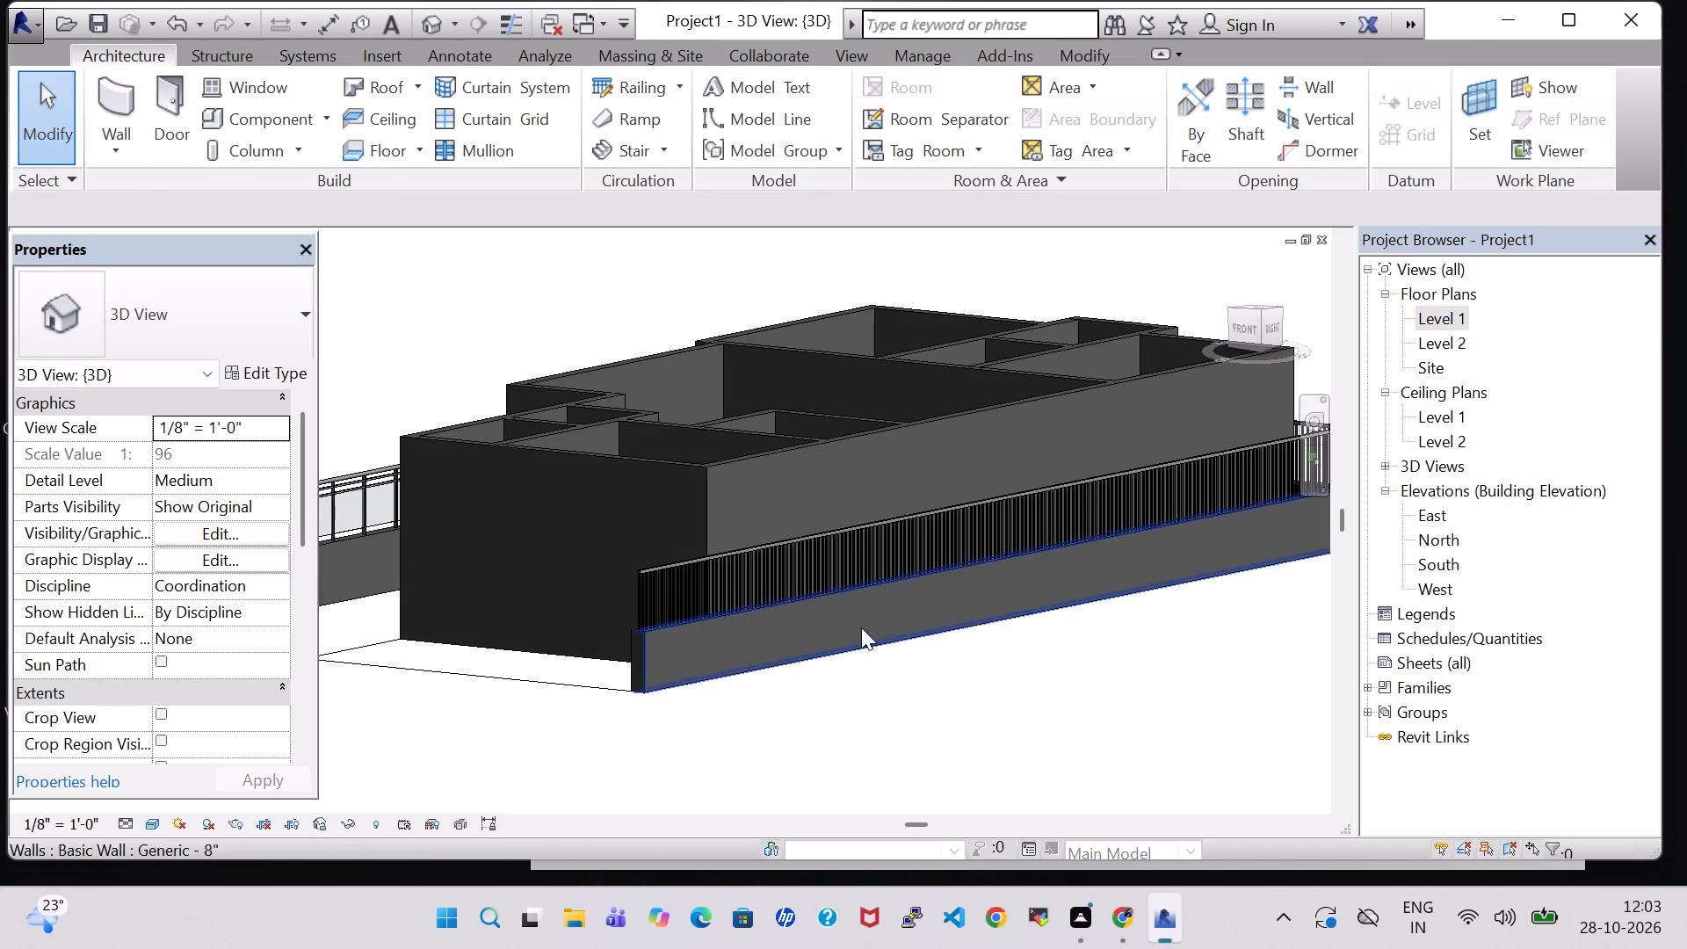
{"action": "left_click", "coordinate": [791, 551]}
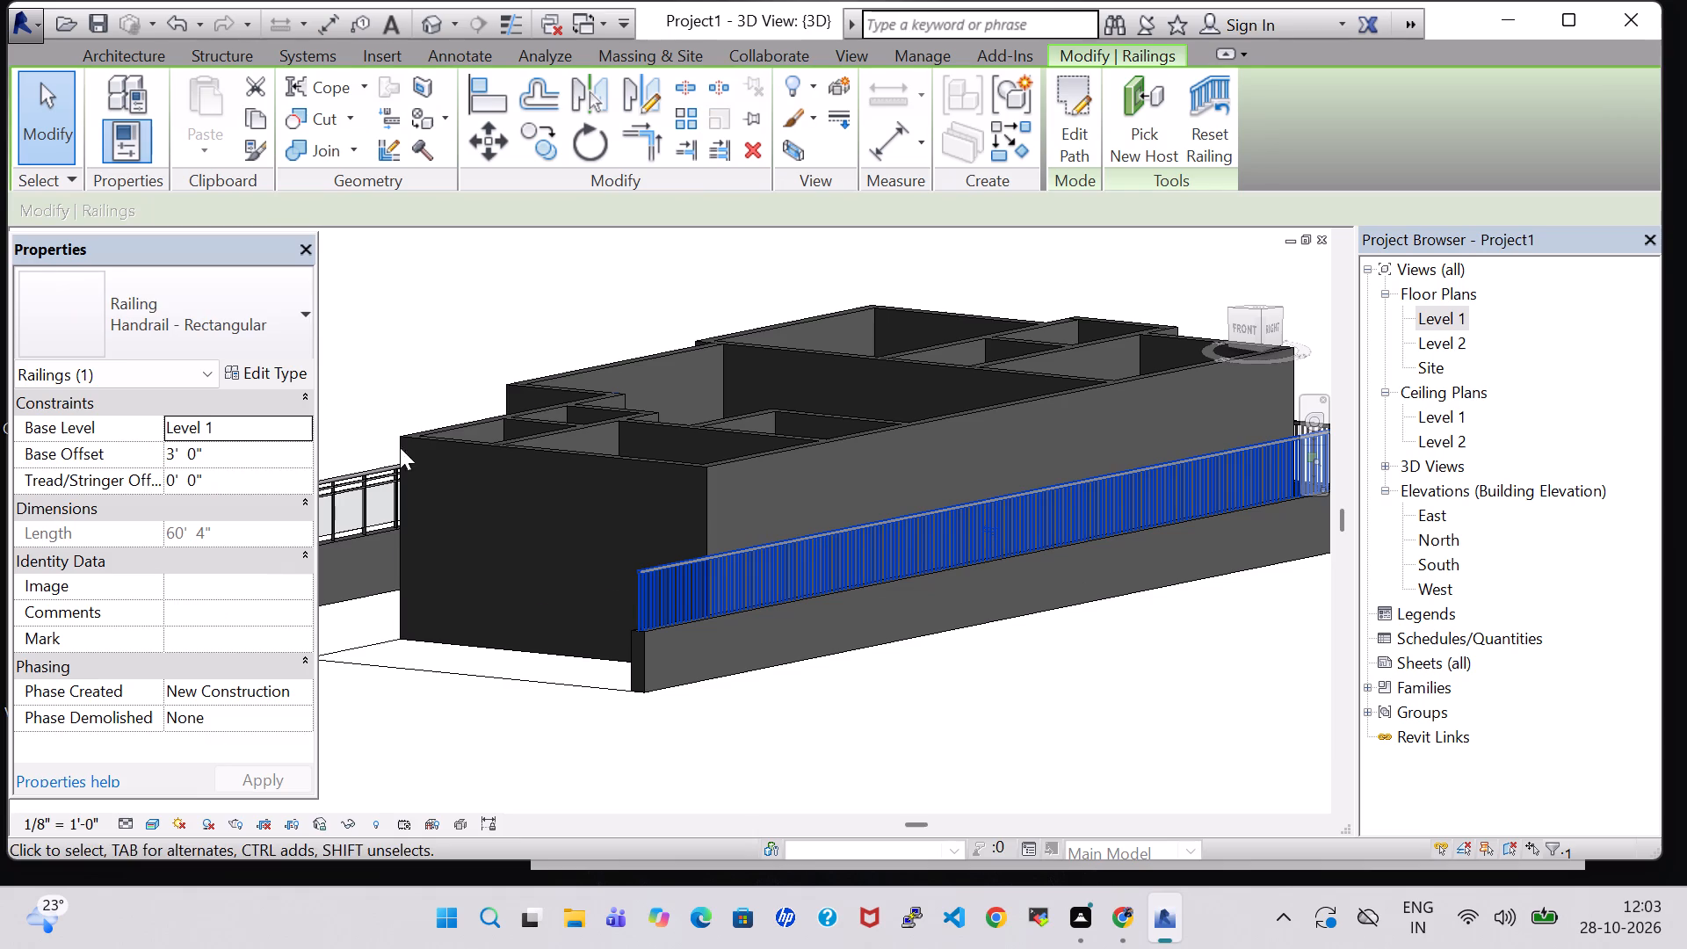
{"action": "left_click", "coordinate": [262, 307]}
{"action": "left_click", "coordinate": [218, 437]}
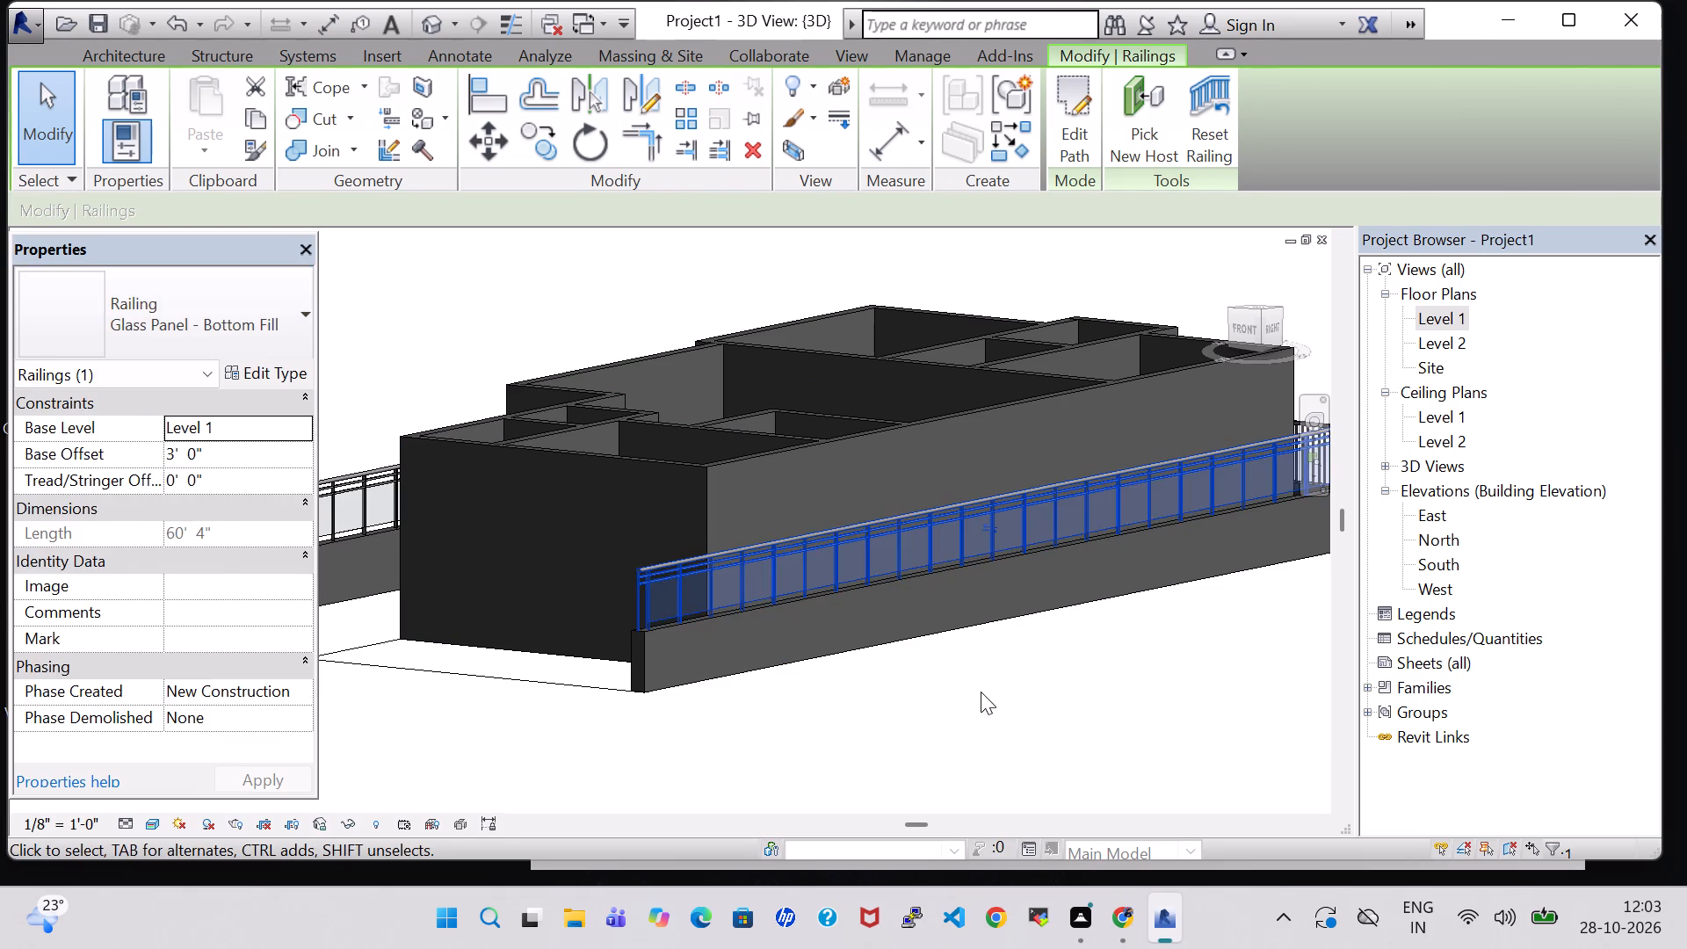
{"action": "left_click", "coordinate": [981, 692]}
Change both short railings on the rear perimeter wall to the Glass Panel - Bottom Fill type.
{"action": "middle_click_drag", "start_coordinate": [1026, 698], "coordinate": [683, 716], "text": "shift"}
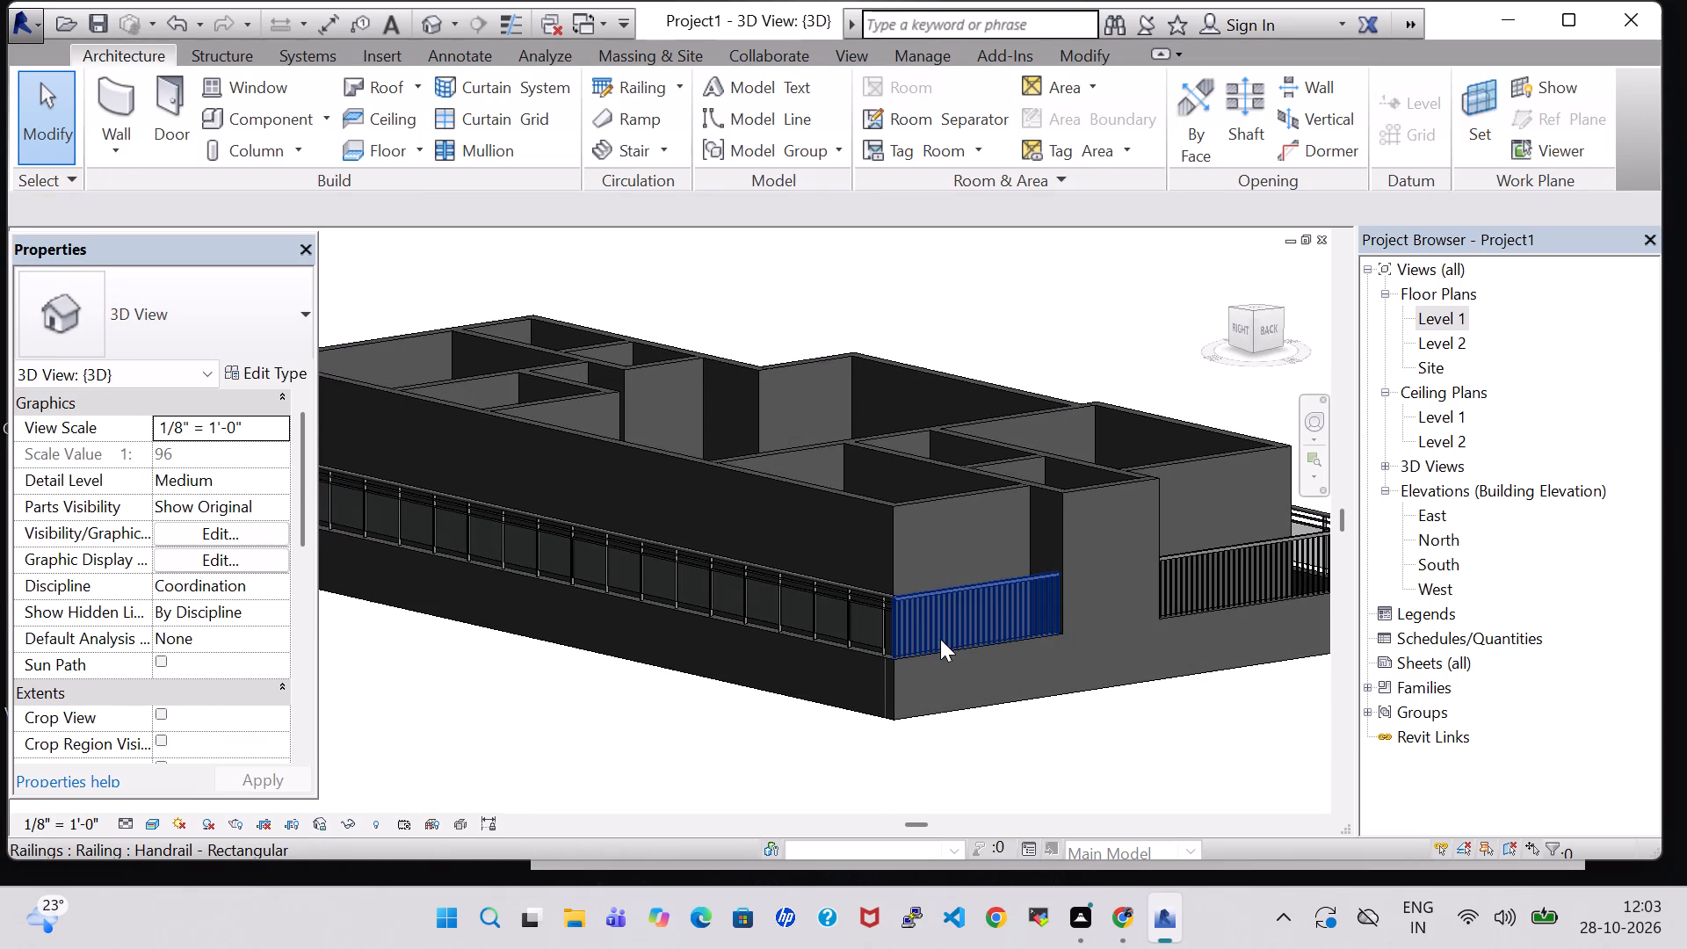
{"action": "left_click", "coordinate": [952, 614]}
{"action": "left_click", "coordinate": [245, 317]}
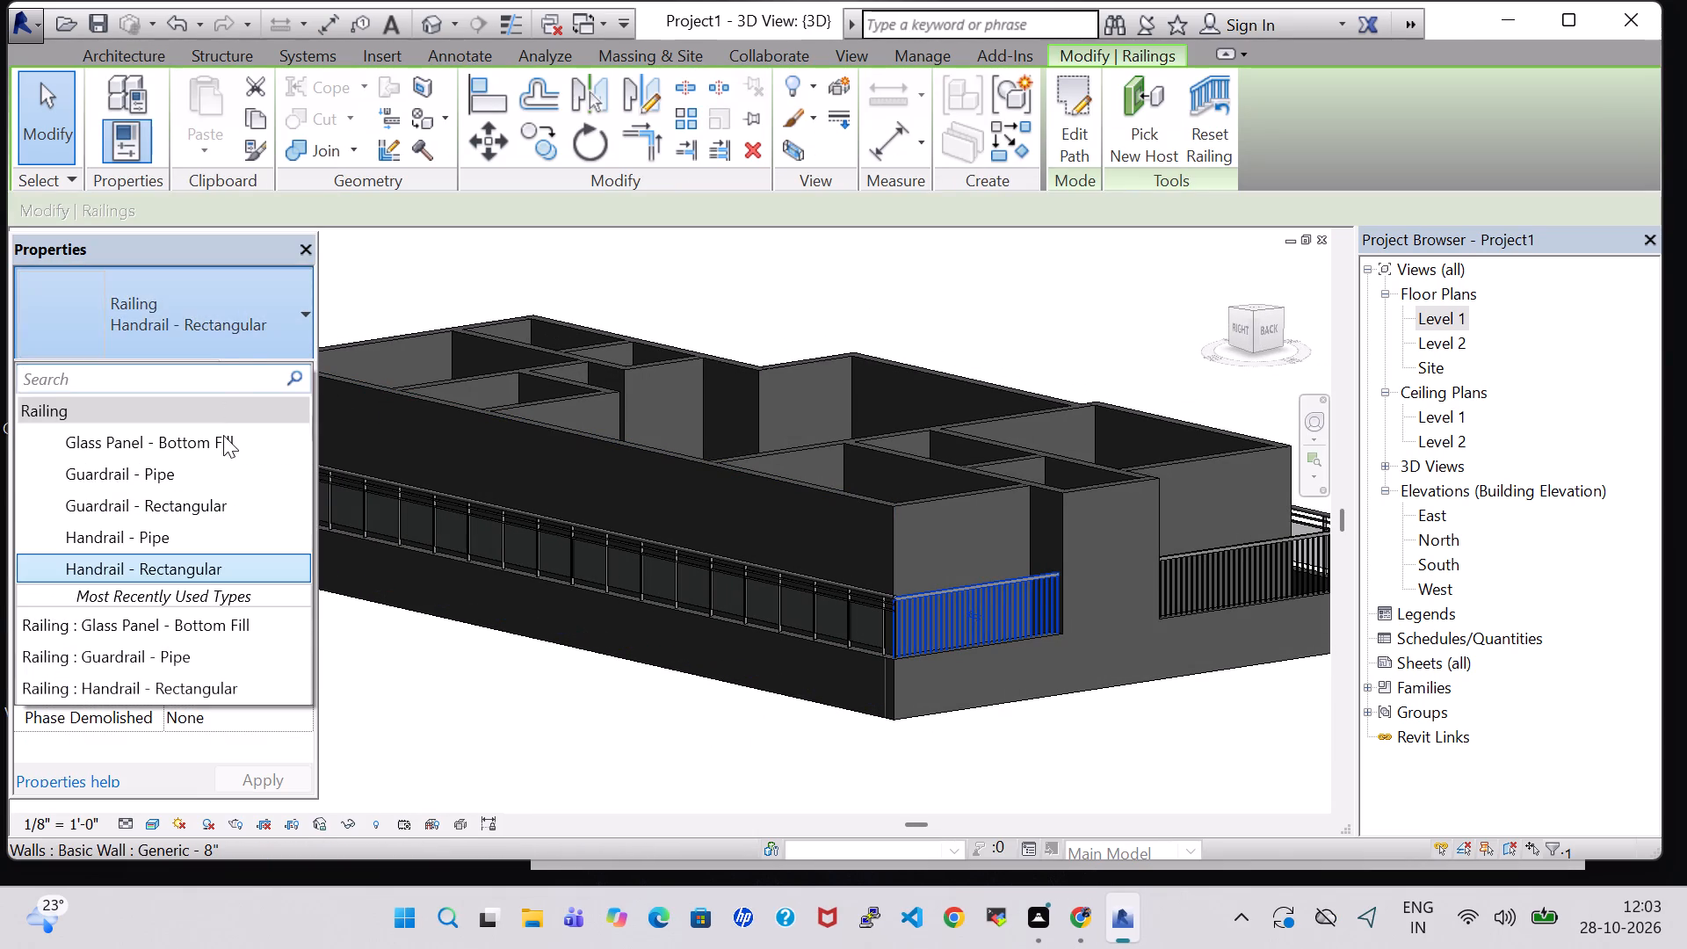
{"action": "left_click", "coordinate": [223, 435]}
{"action": "middle_click_drag", "start_coordinate": [1136, 717], "coordinate": [919, 751]}
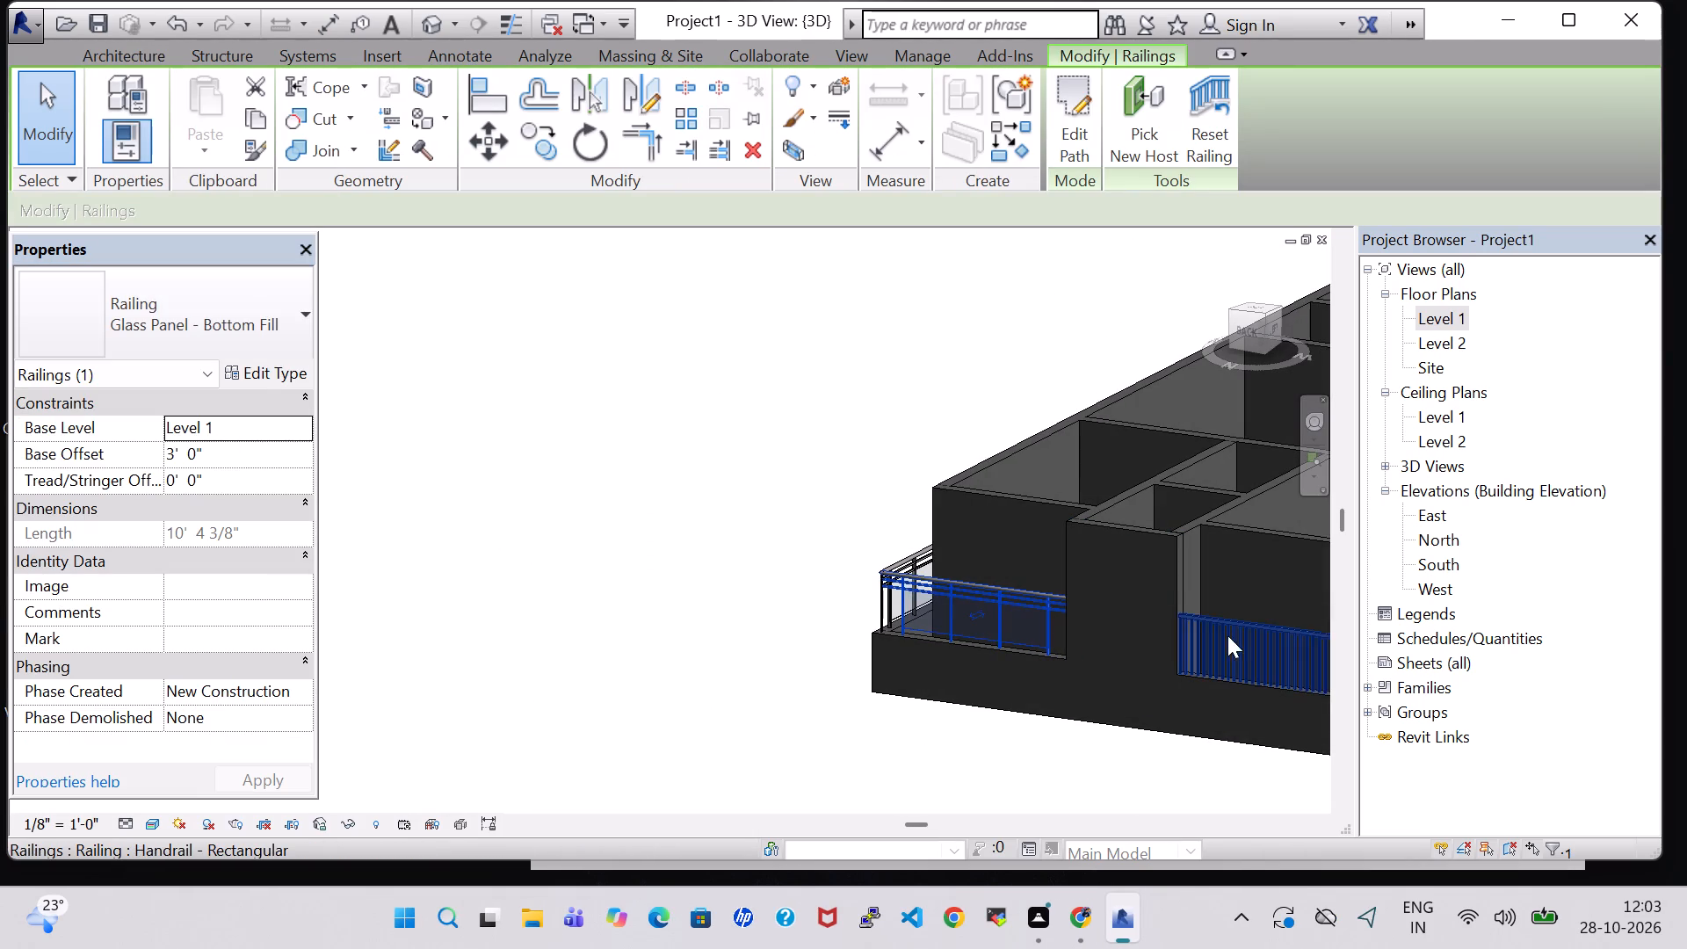
{"action": "left_click", "coordinate": [1232, 632]}
{"action": "left_click", "coordinate": [187, 276]}
{"action": "left_click", "coordinate": [185, 436]}
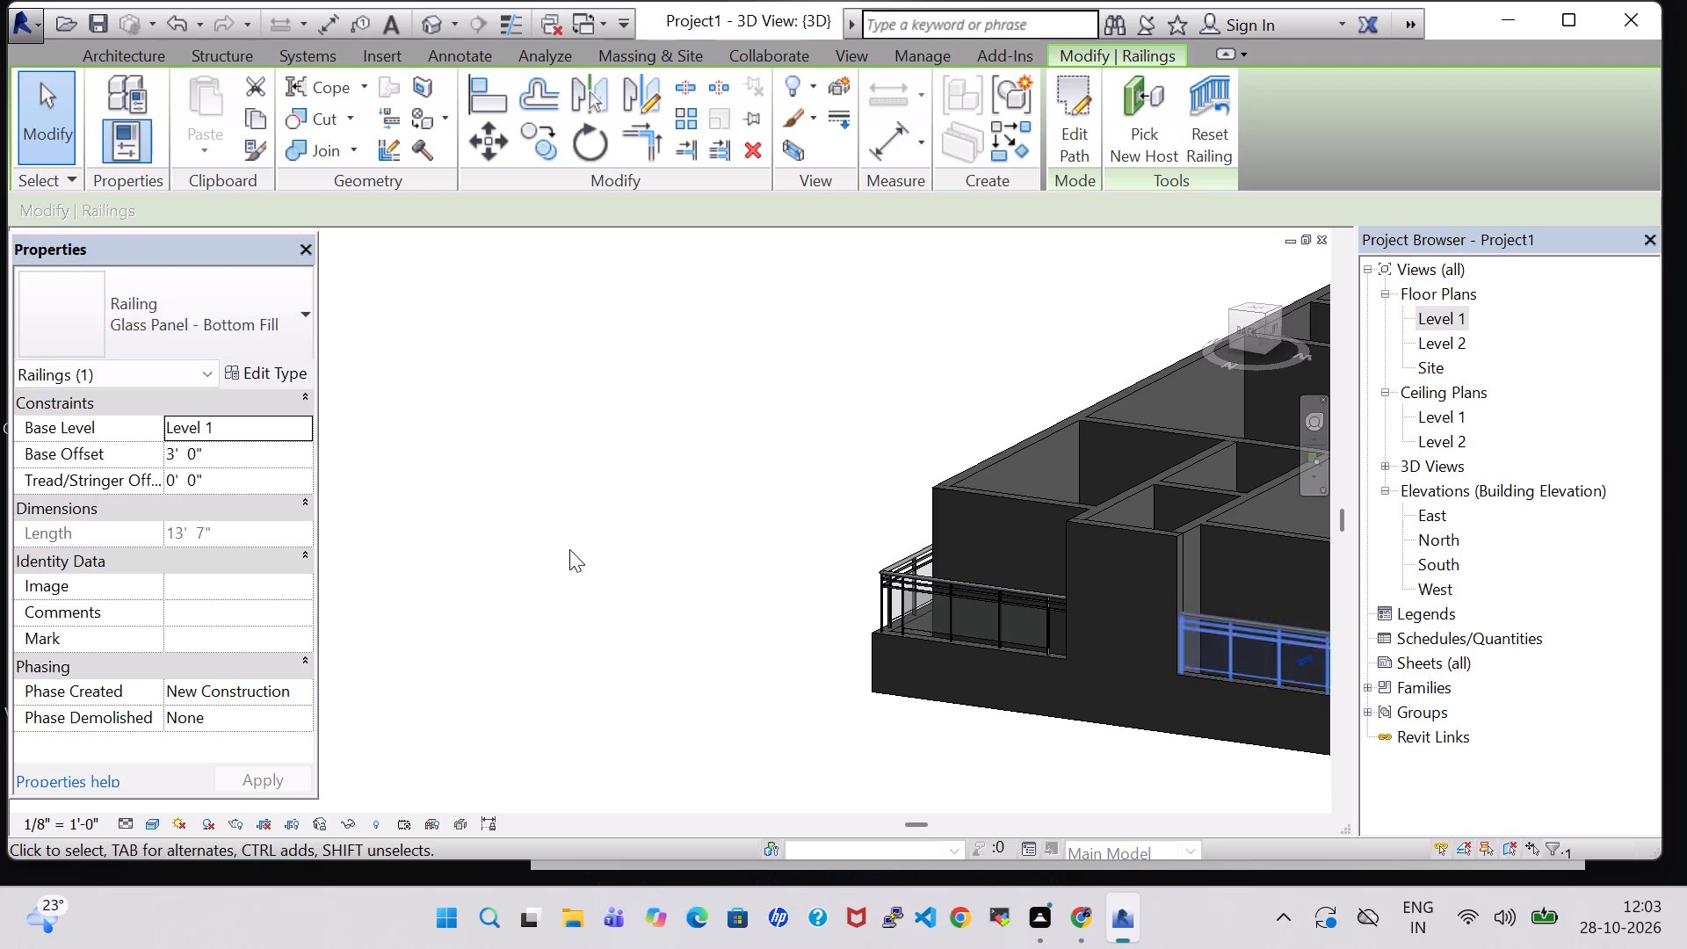
{"action": "left_click", "coordinate": [613, 647]}
Examine the railings and partitions from all sides in 3D, checking the Level 1 floor plan in between.
{"action": "middle_click_drag", "start_coordinate": [613, 647], "coordinate": [325, 595]}
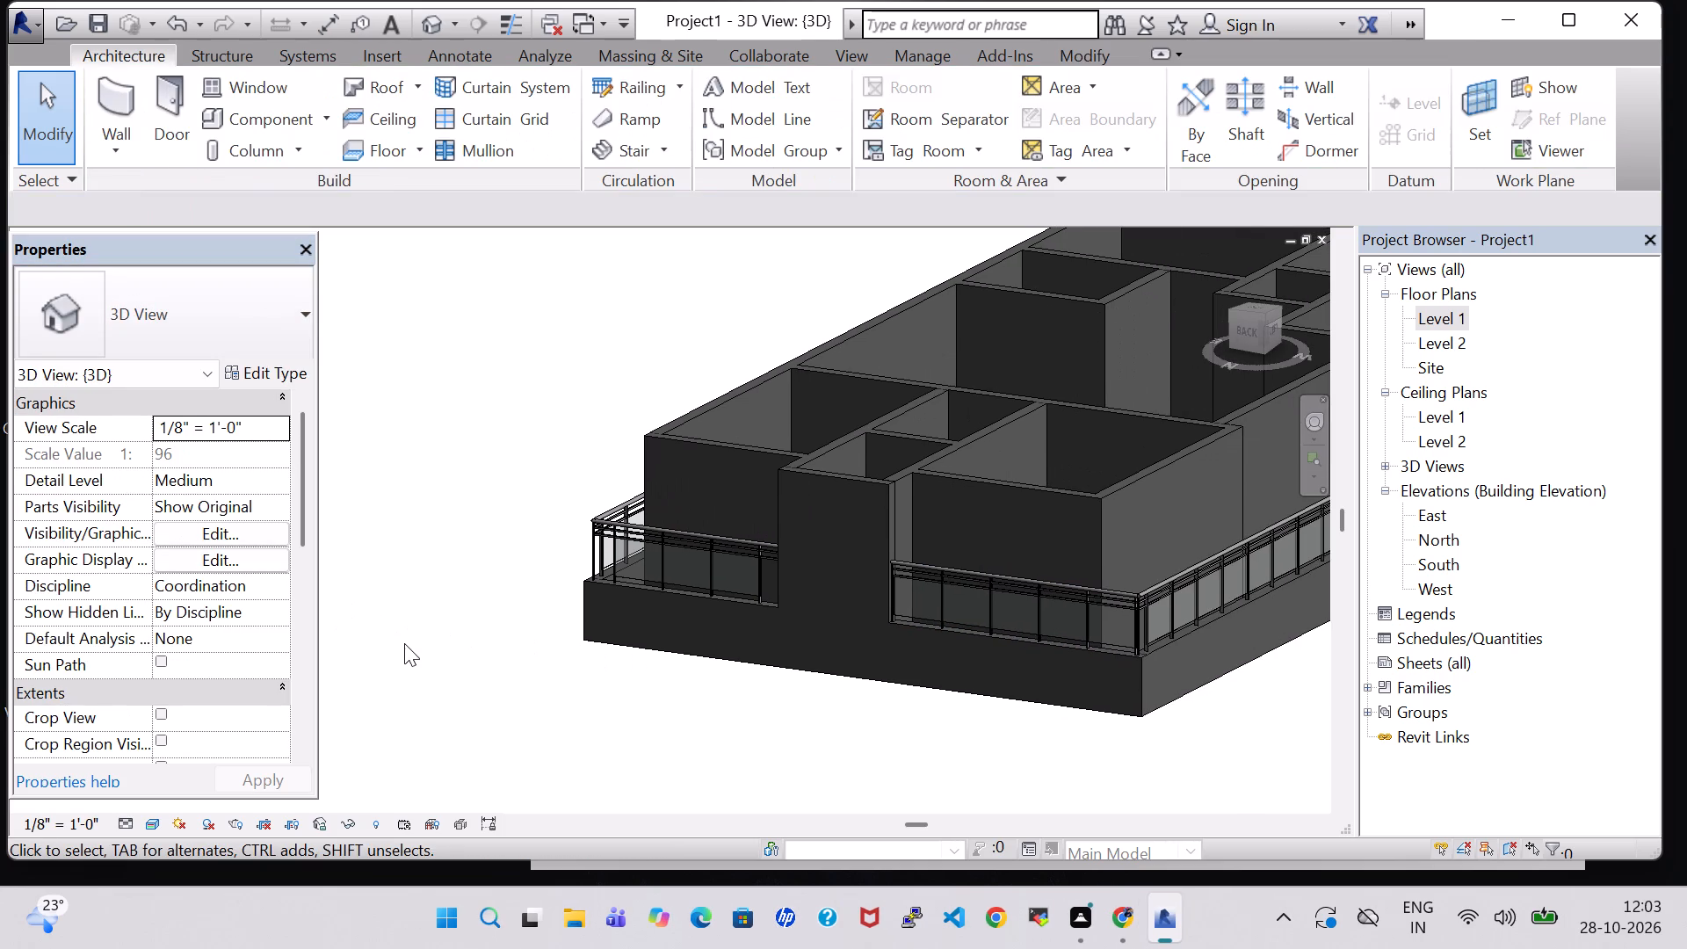
{"action": "middle_click_drag", "start_coordinate": [404, 643], "coordinate": [951, 663], "text": "shift"}
{"action": "middle_click_drag", "start_coordinate": [824, 713], "coordinate": [1176, 460]}
{"action": "middle_click_drag", "start_coordinate": [706, 661], "coordinate": [841, 633]}
{"action": "middle_click_drag", "start_coordinate": [1208, 585], "coordinate": [1197, 525], "text": "shift"}
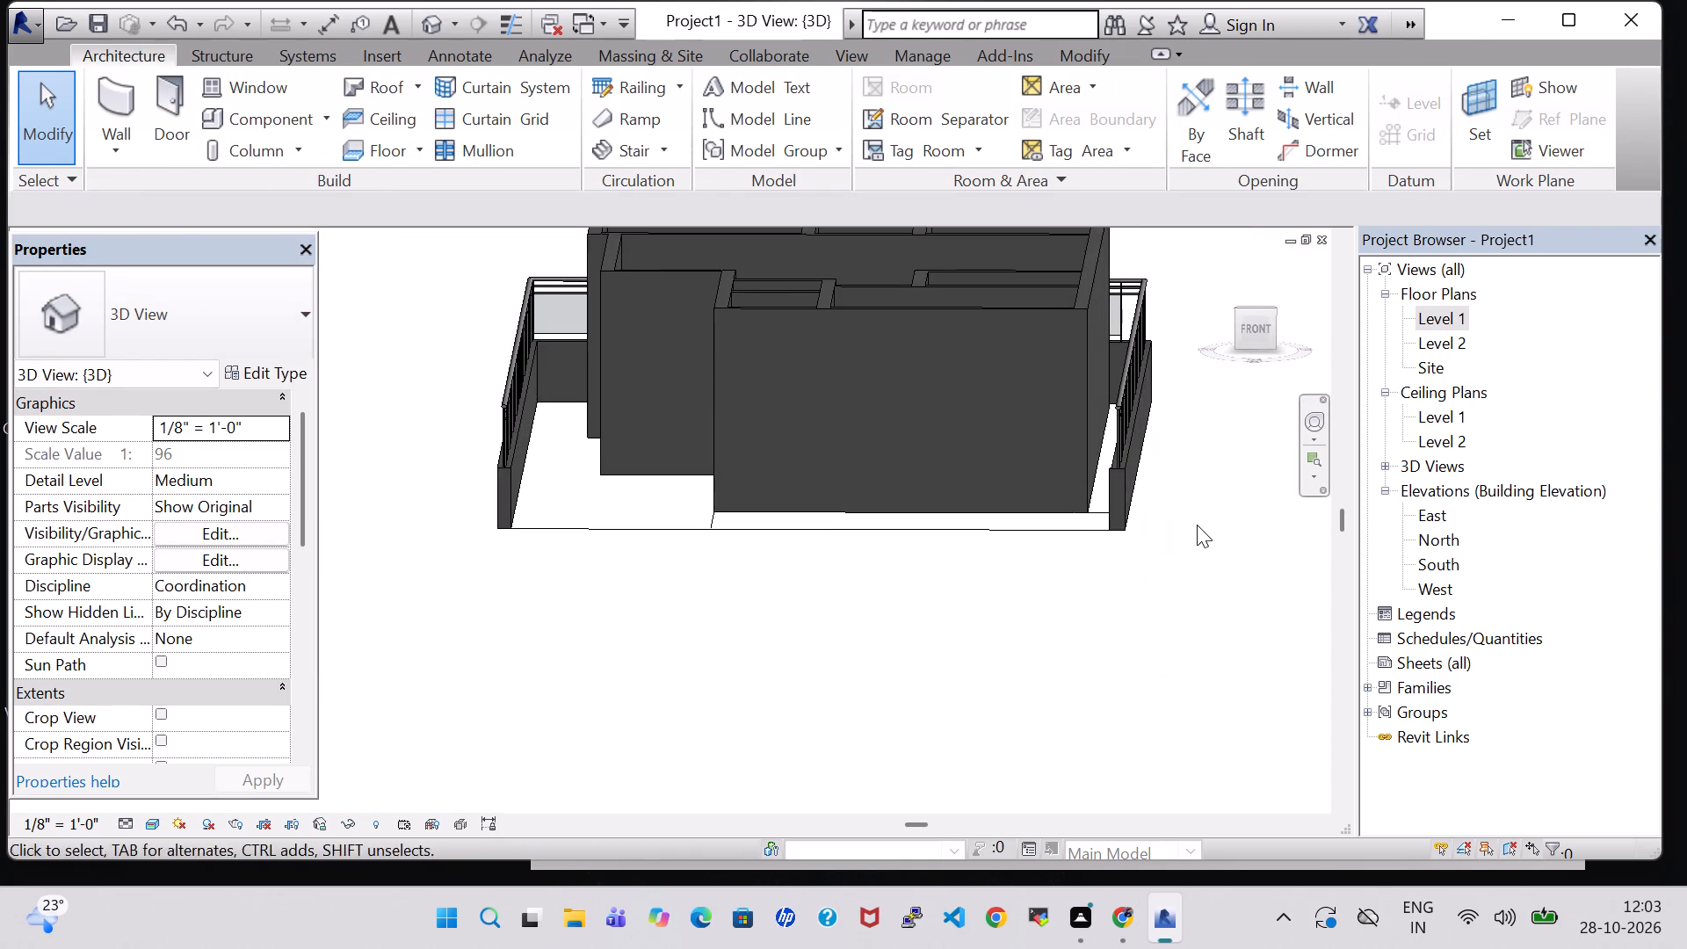
{"action": "middle_click_drag", "start_coordinate": [1197, 525], "coordinate": [1123, 700]}
{"action": "double_click", "coordinate": [1435, 318]}
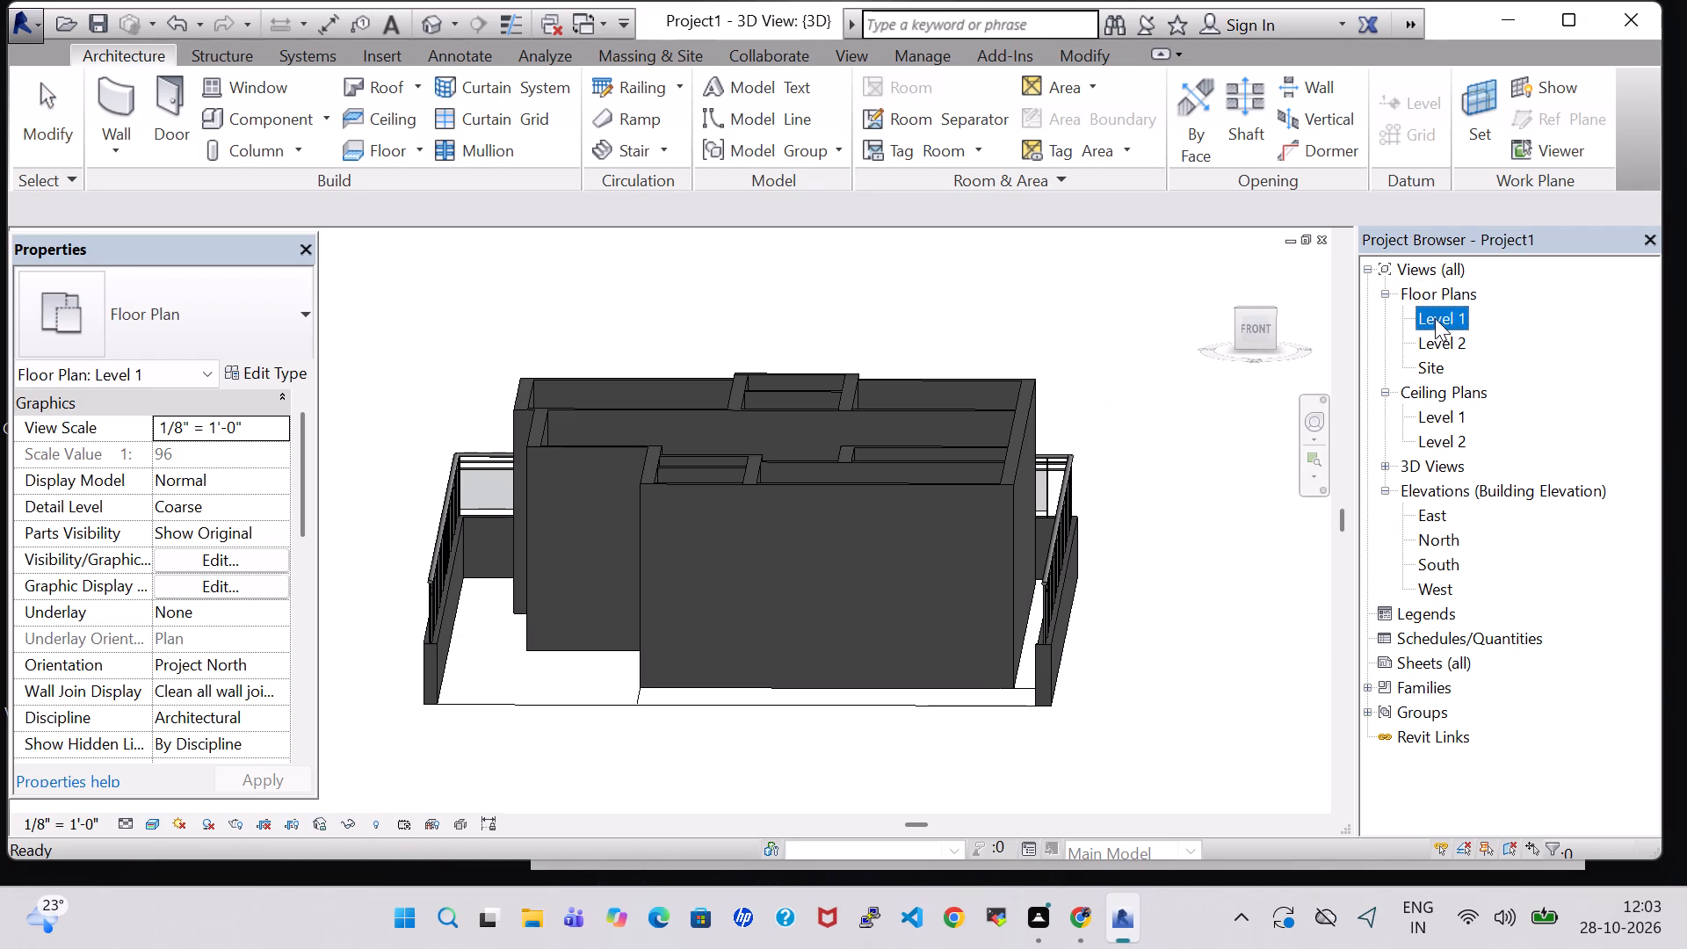
{"action": "scroll", "coordinate": [1193, 513], "scroll_direction": "down", "scroll_amount": 5}
{"action": "middle_click_drag", "start_coordinate": [1191, 518], "coordinate": [1061, 422]}
{"action": "scroll", "coordinate": [1061, 419], "scroll_direction": "up", "scroll_amount": 5}
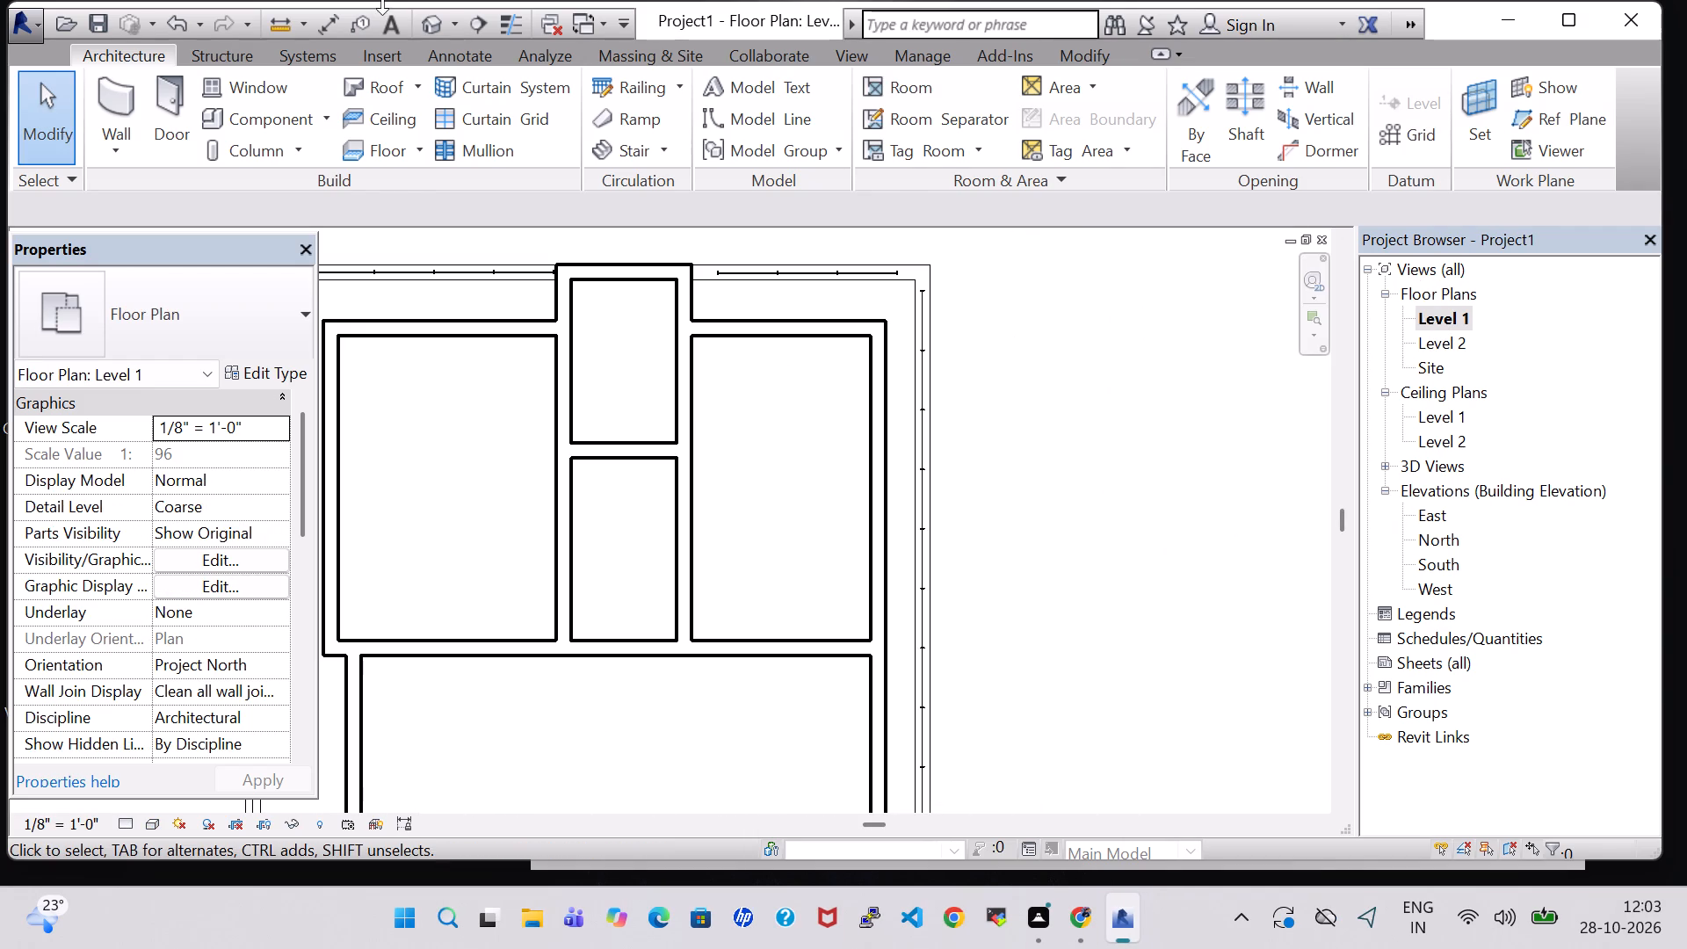
{"action": "left_click", "coordinate": [428, 34]}
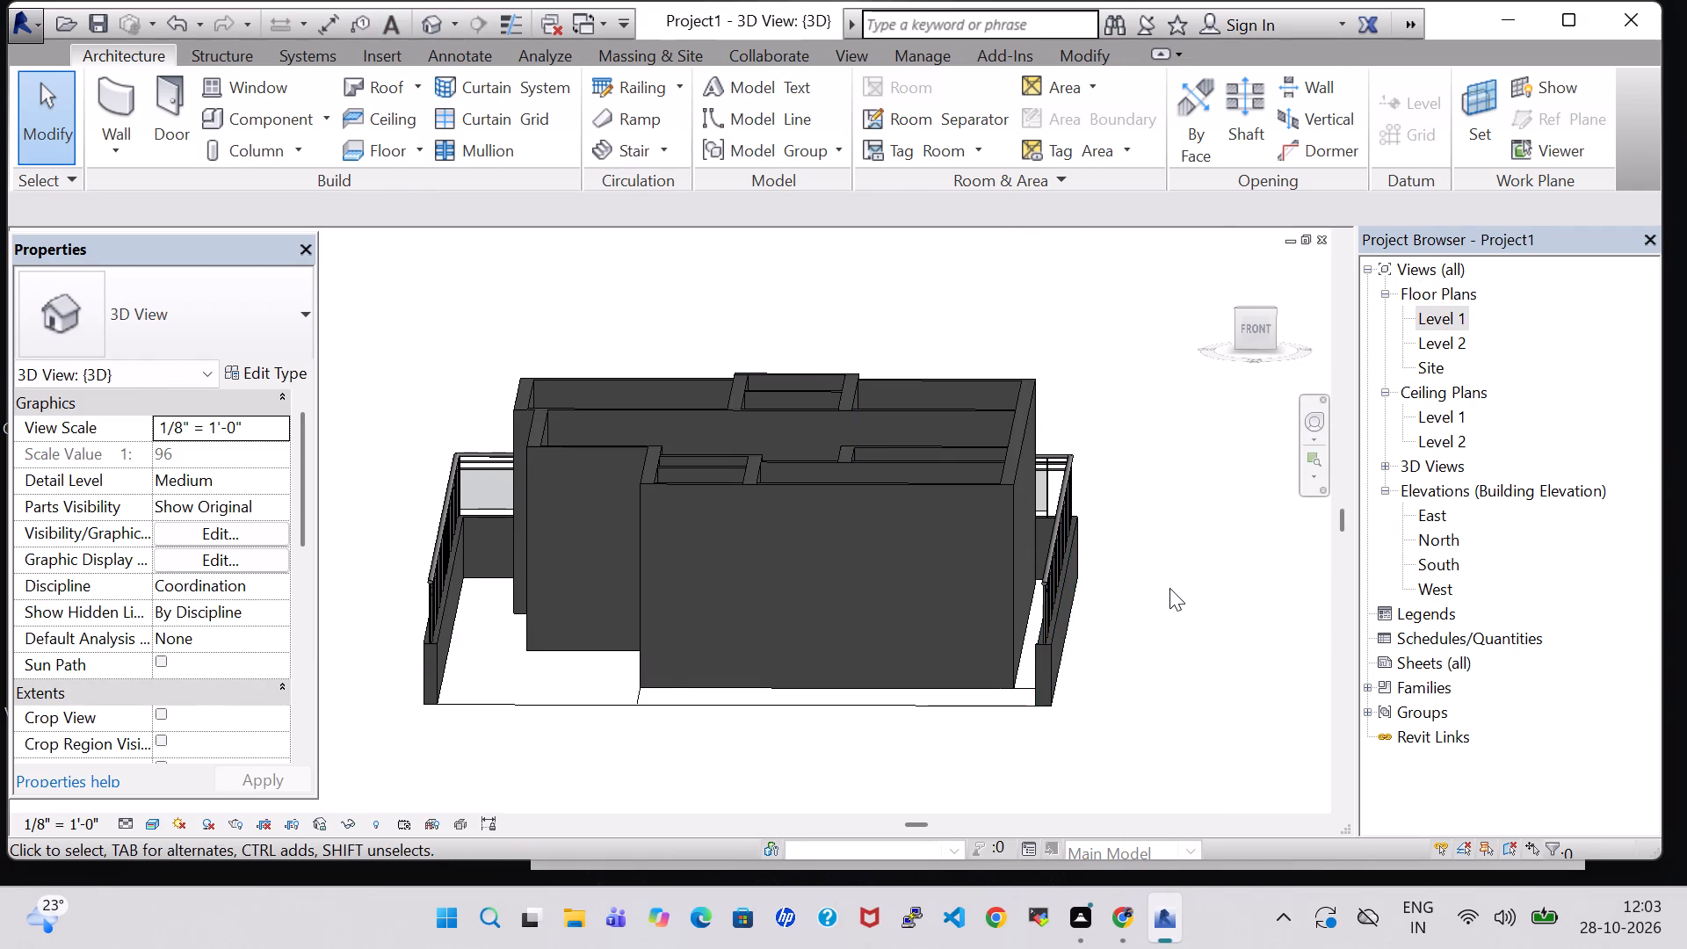
{"action": "middle_click_drag", "start_coordinate": [1169, 588], "coordinate": [858, 680]}
{"action": "scroll", "coordinate": [858, 680], "scroll_direction": "down", "scroll_amount": 1, "text": "shift"}
{"action": "scroll", "coordinate": [946, 565], "scroll_direction": "up", "scroll_amount": 9}
{"action": "middle_click_drag", "start_coordinate": [1081, 553], "coordinate": [1220, 555]}
{"action": "scroll", "coordinate": [1089, 710], "scroll_direction": "down", "scroll_amount": 7}
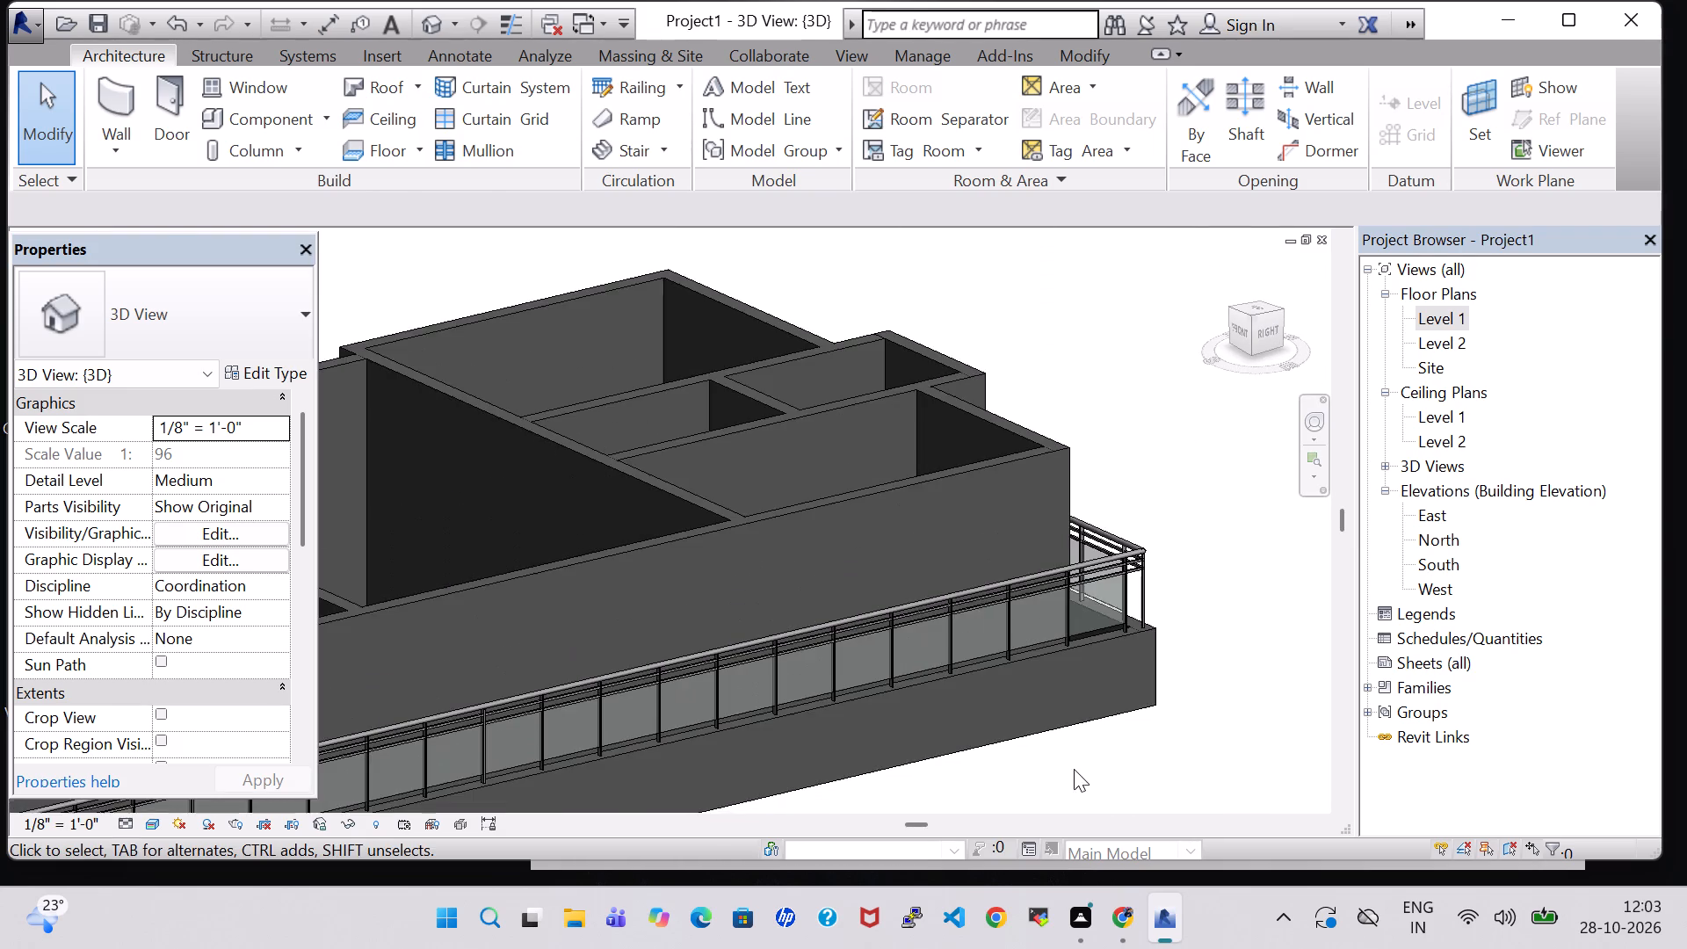
{"action": "middle_click_drag", "start_coordinate": [1071, 778], "coordinate": [1211, 621]}
{"action": "middle_click_drag", "start_coordinate": [706, 696], "coordinate": [786, 720]}
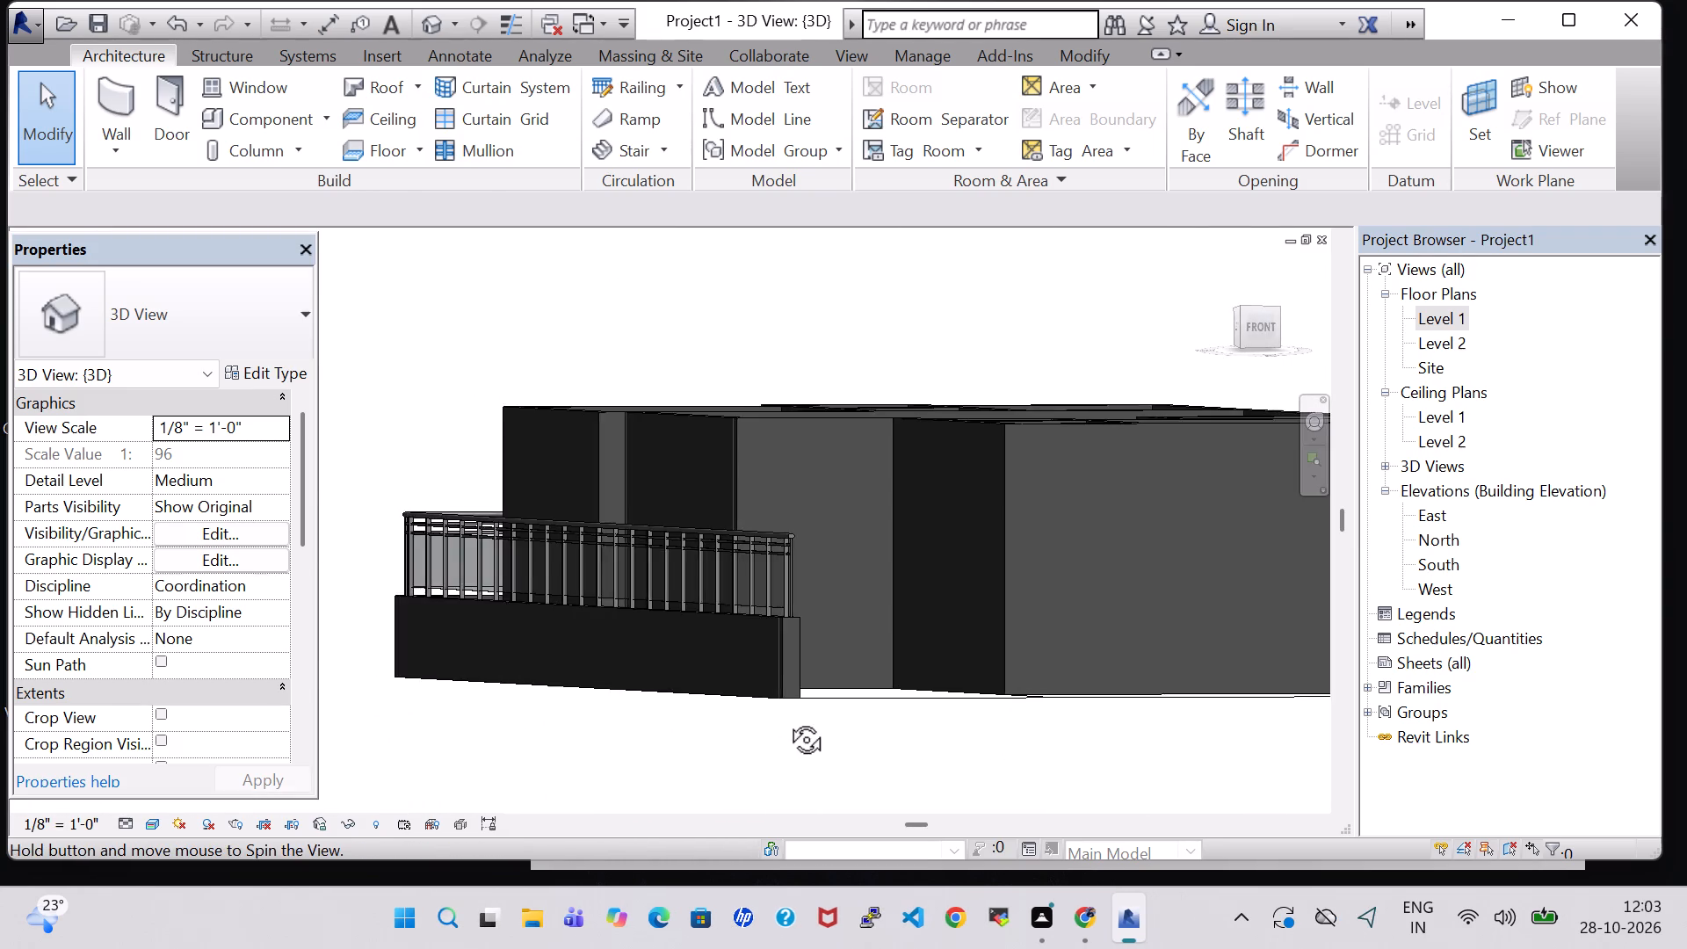
{"action": "middle_click_drag", "start_coordinate": [786, 720], "coordinate": [738, 720]}
{"action": "middle_click_drag", "start_coordinate": [907, 301], "coordinate": [924, 367], "text": "shift"}
{"action": "scroll", "coordinate": [924, 367], "scroll_direction": "down", "scroll_amount": 4}
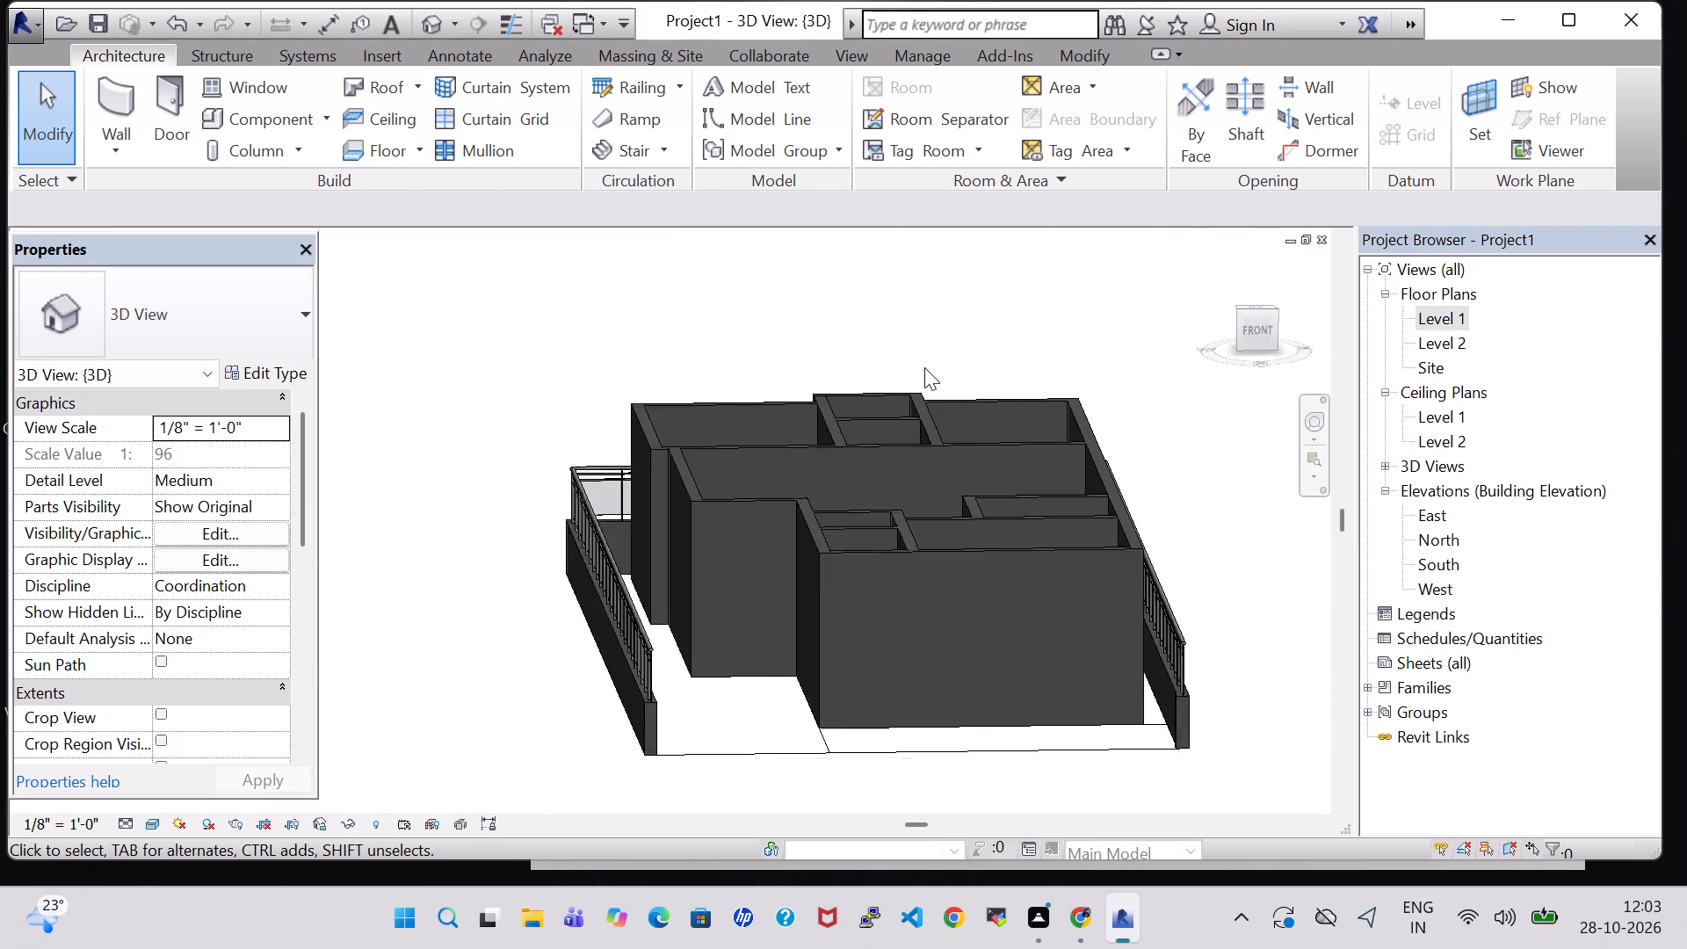
{"action": "scroll", "coordinate": [924, 367], "scroll_direction": "down", "scroll_amount": 1}
{"action": "middle_click_drag", "start_coordinate": [1213, 517], "coordinate": [1191, 525]}
{"action": "scroll", "coordinate": [1191, 525], "scroll_direction": "up", "scroll_amount": 1}
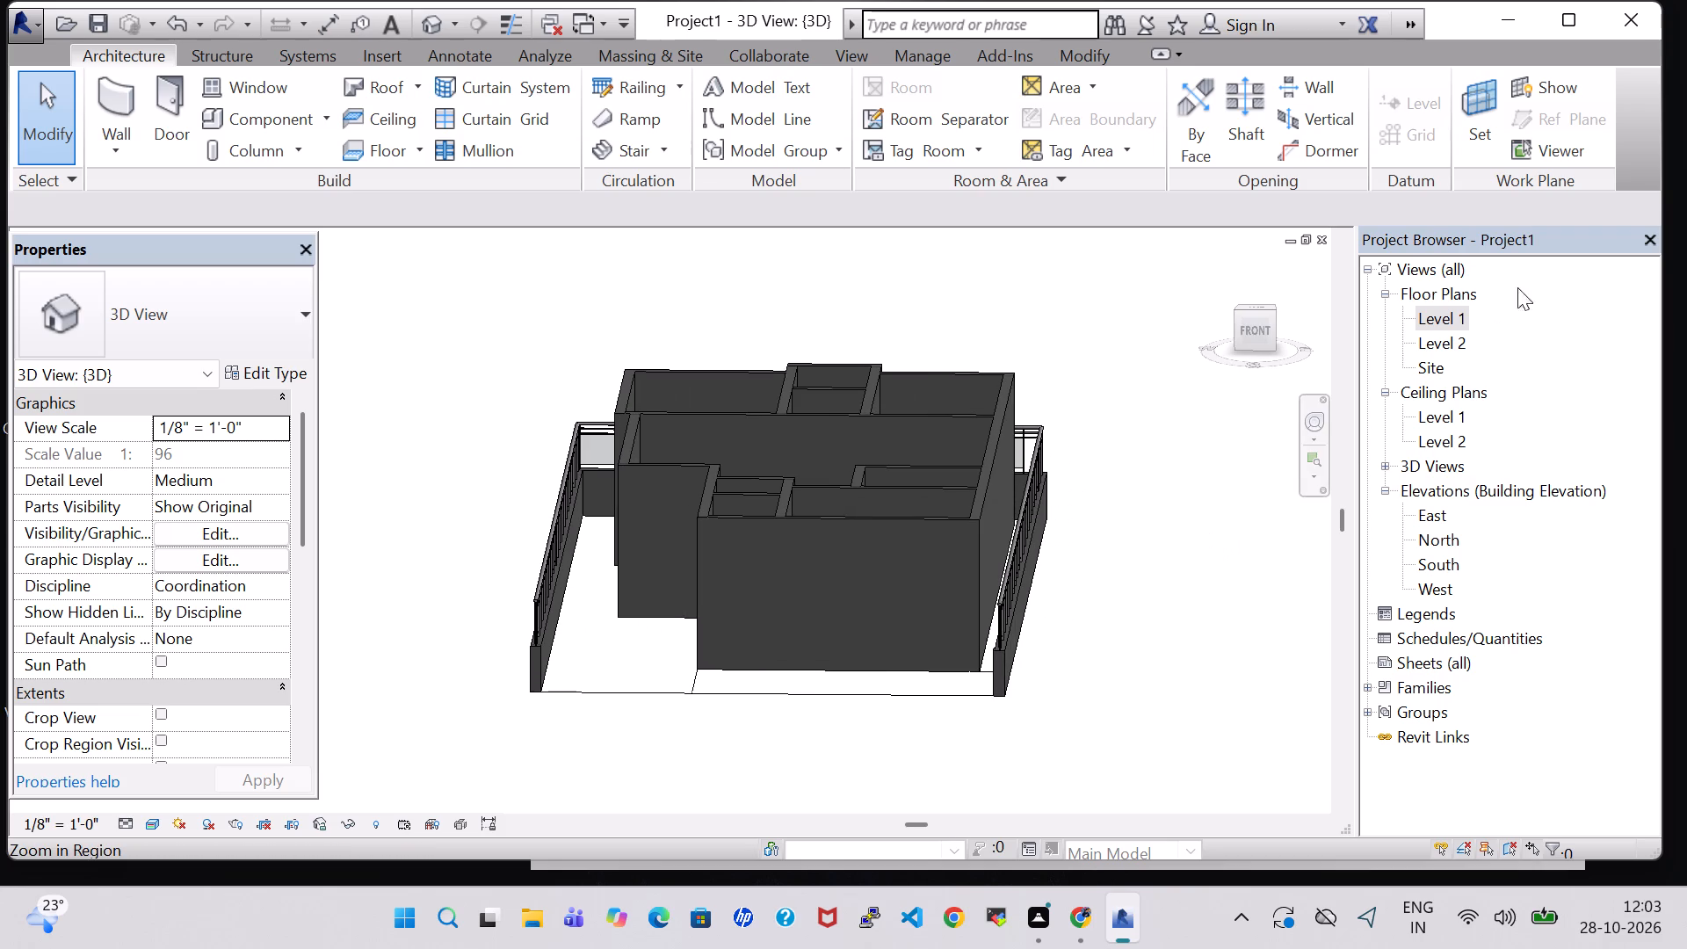
Open the Level 1 floor plan and look over the whole room layout within the perimeter walls.
{"action": "double_click", "coordinate": [1452, 314]}
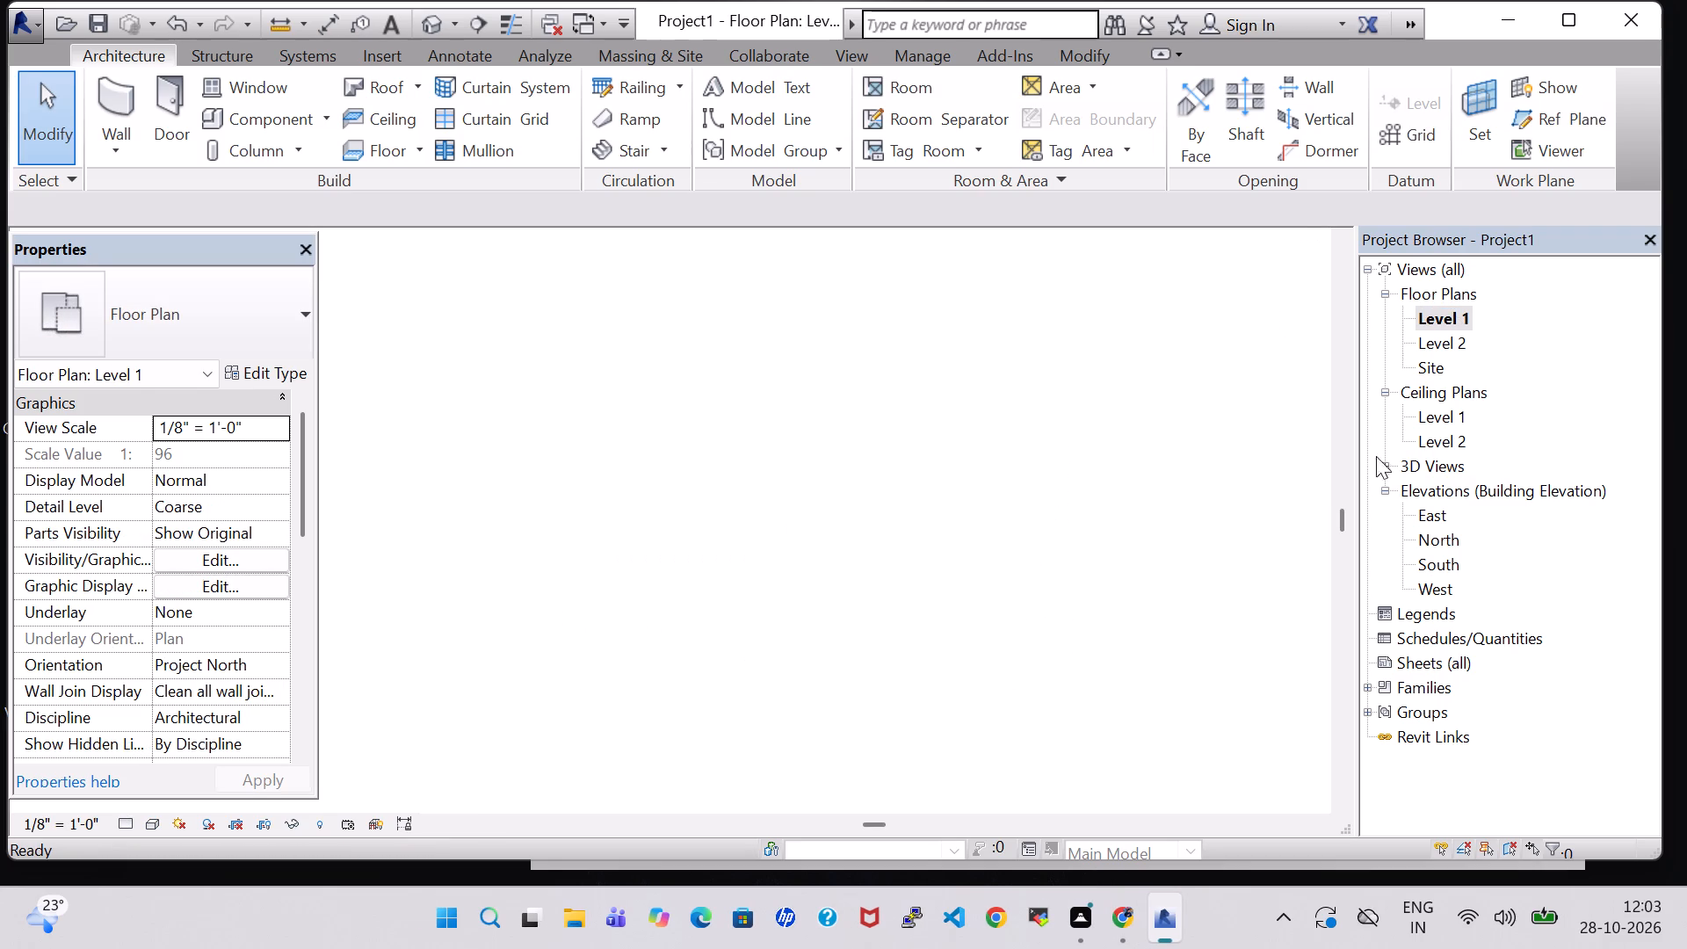
{"action": "scroll", "coordinate": [1355, 468], "scroll_direction": "down", "scroll_amount": 3}
{"action": "scroll", "coordinate": [520, 447], "scroll_direction": "down", "scroll_amount": 5}
{"action": "middle_click_drag", "start_coordinate": [829, 465], "coordinate": [990, 371]}
{"action": "scroll", "coordinate": [990, 371], "scroll_direction": "down", "scroll_amount": 1}
{"action": "middle_click_drag", "start_coordinate": [1031, 505], "coordinate": [1028, 485]}
{"action": "scroll", "coordinate": [1028, 502], "scroll_direction": "down", "scroll_amount": 1}
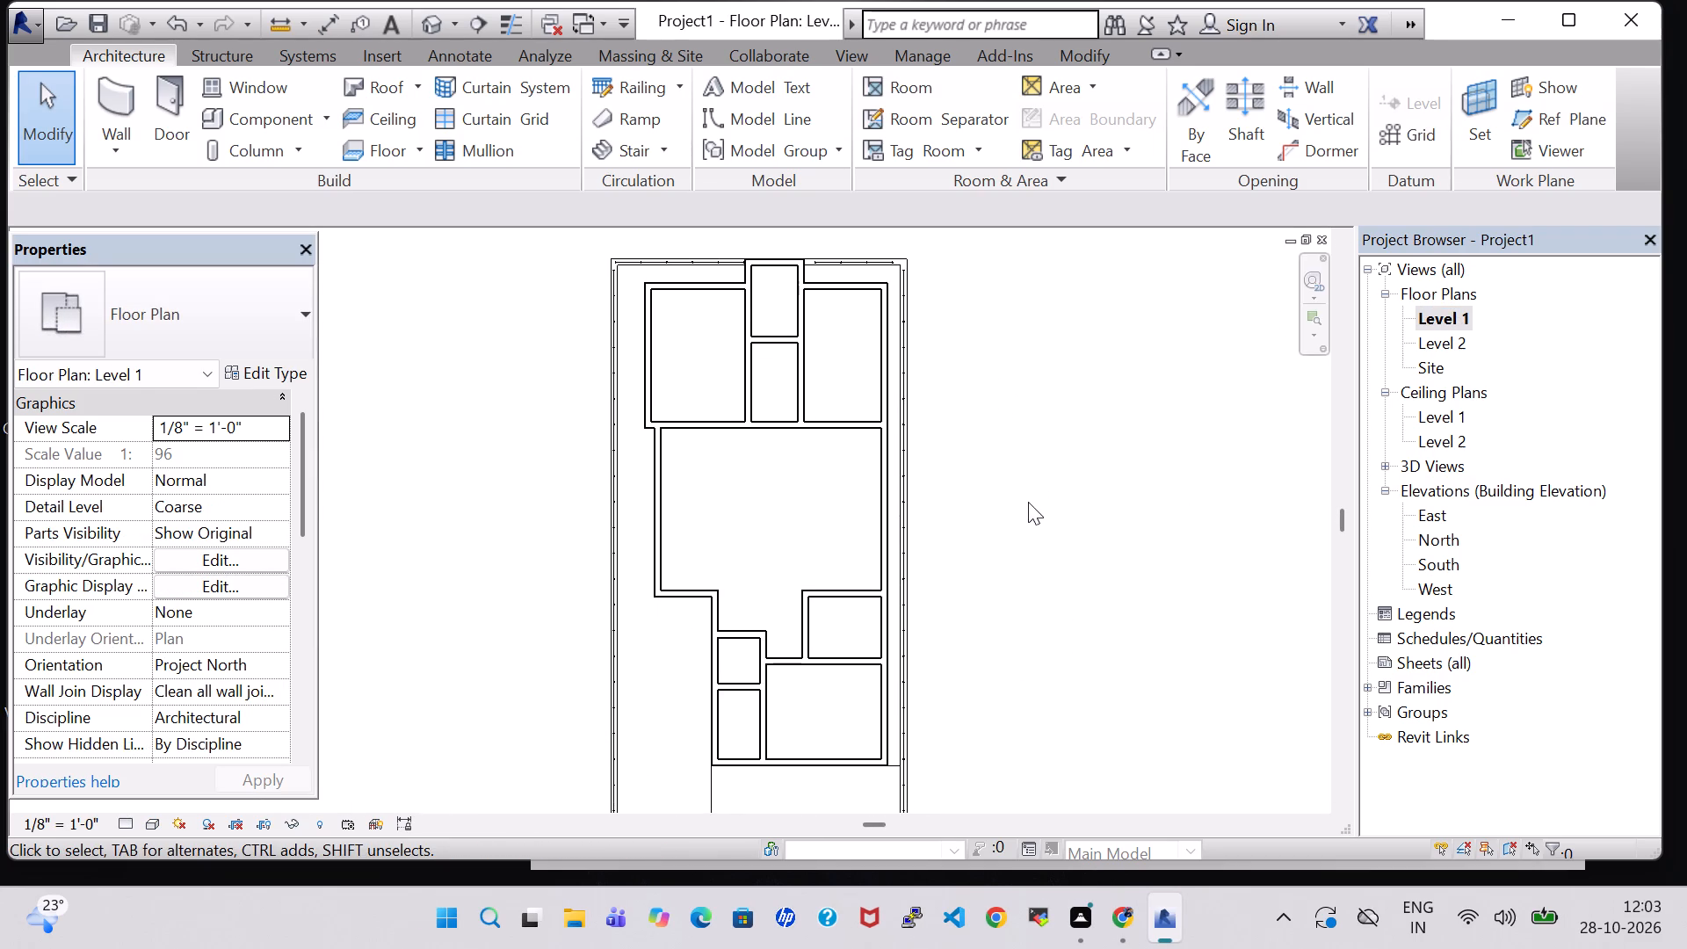
{"action": "middle_click_drag", "start_coordinate": [1024, 537], "coordinate": [1020, 497]}
{"action": "left_click", "coordinate": [1039, 496]}
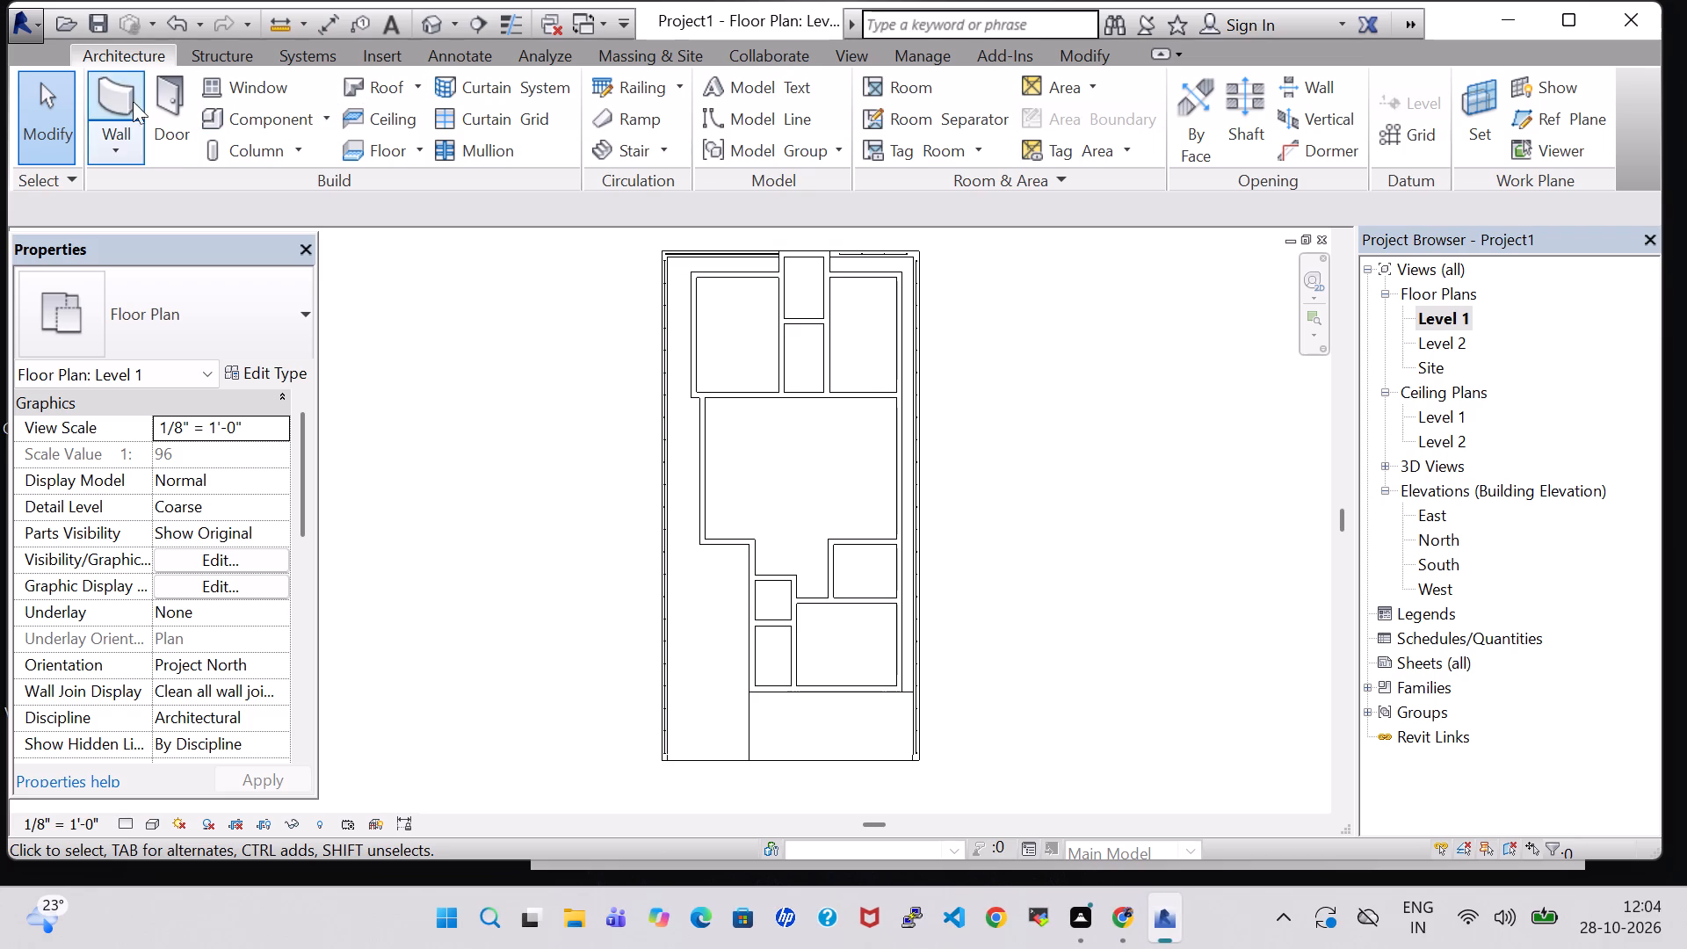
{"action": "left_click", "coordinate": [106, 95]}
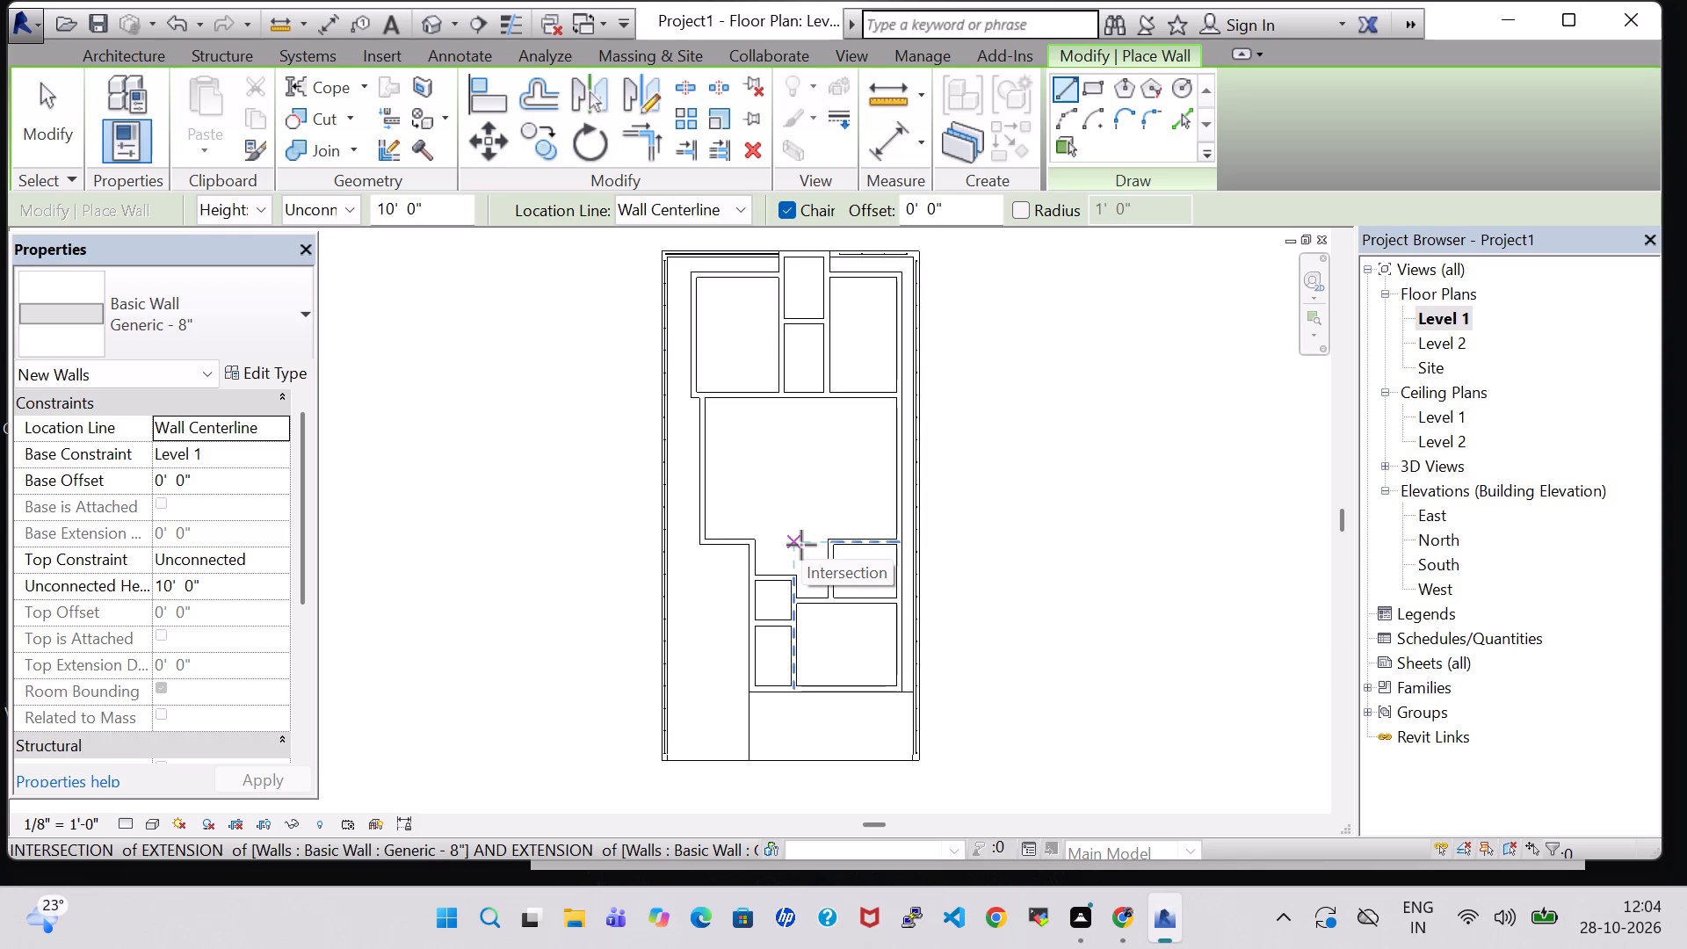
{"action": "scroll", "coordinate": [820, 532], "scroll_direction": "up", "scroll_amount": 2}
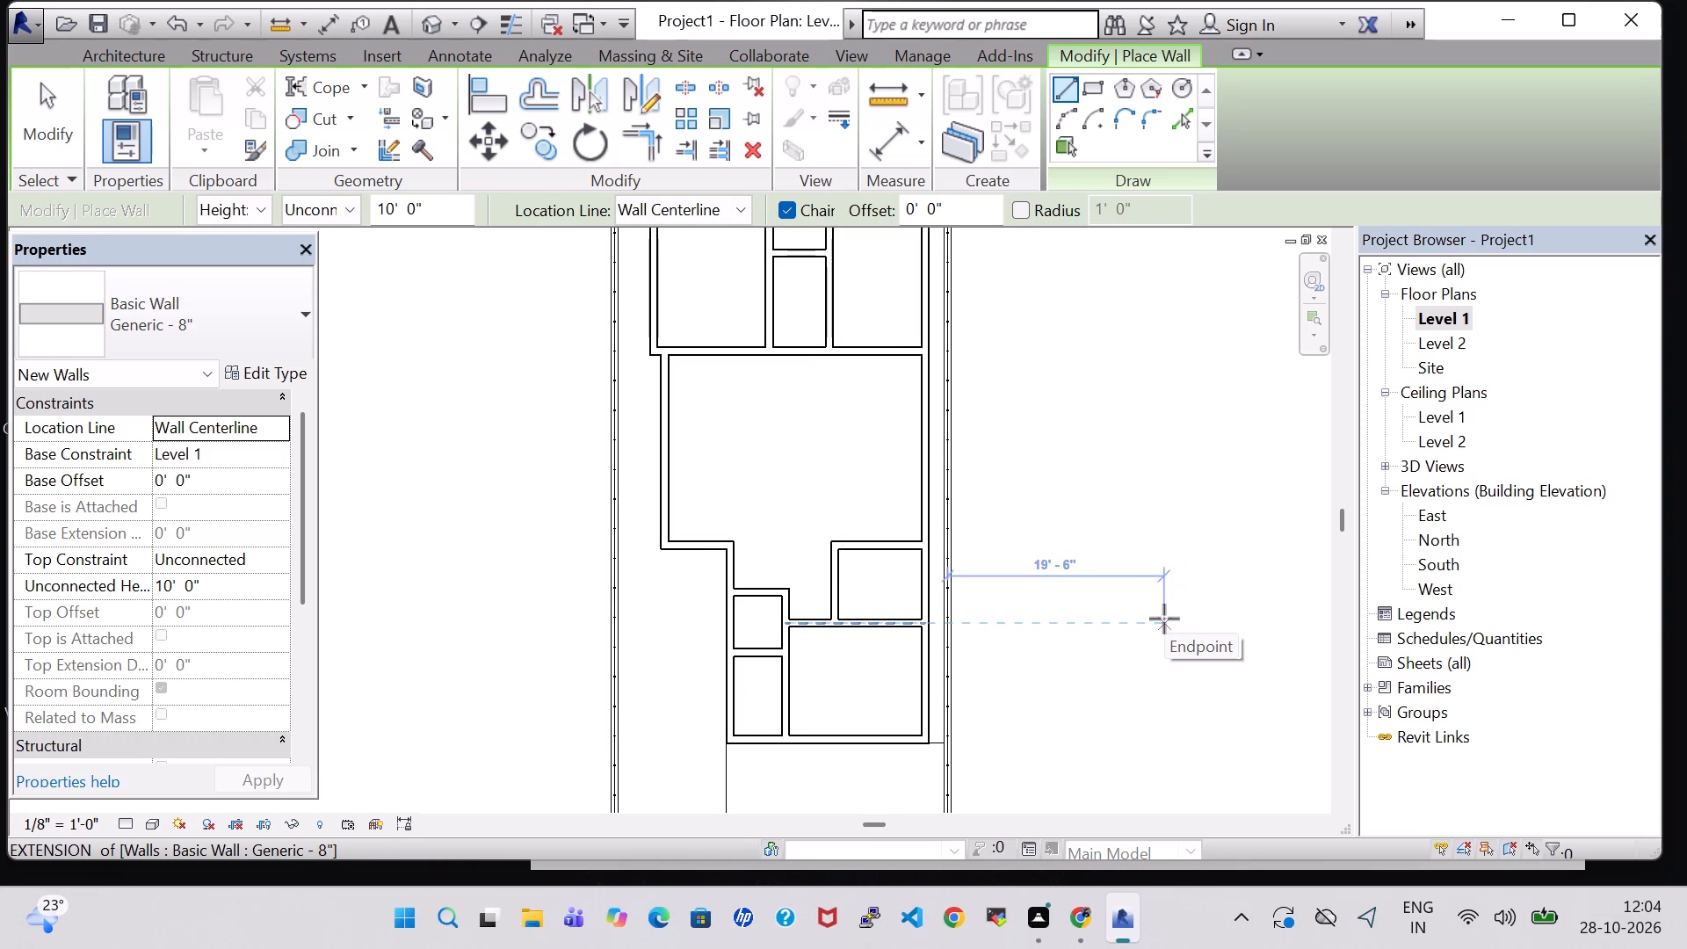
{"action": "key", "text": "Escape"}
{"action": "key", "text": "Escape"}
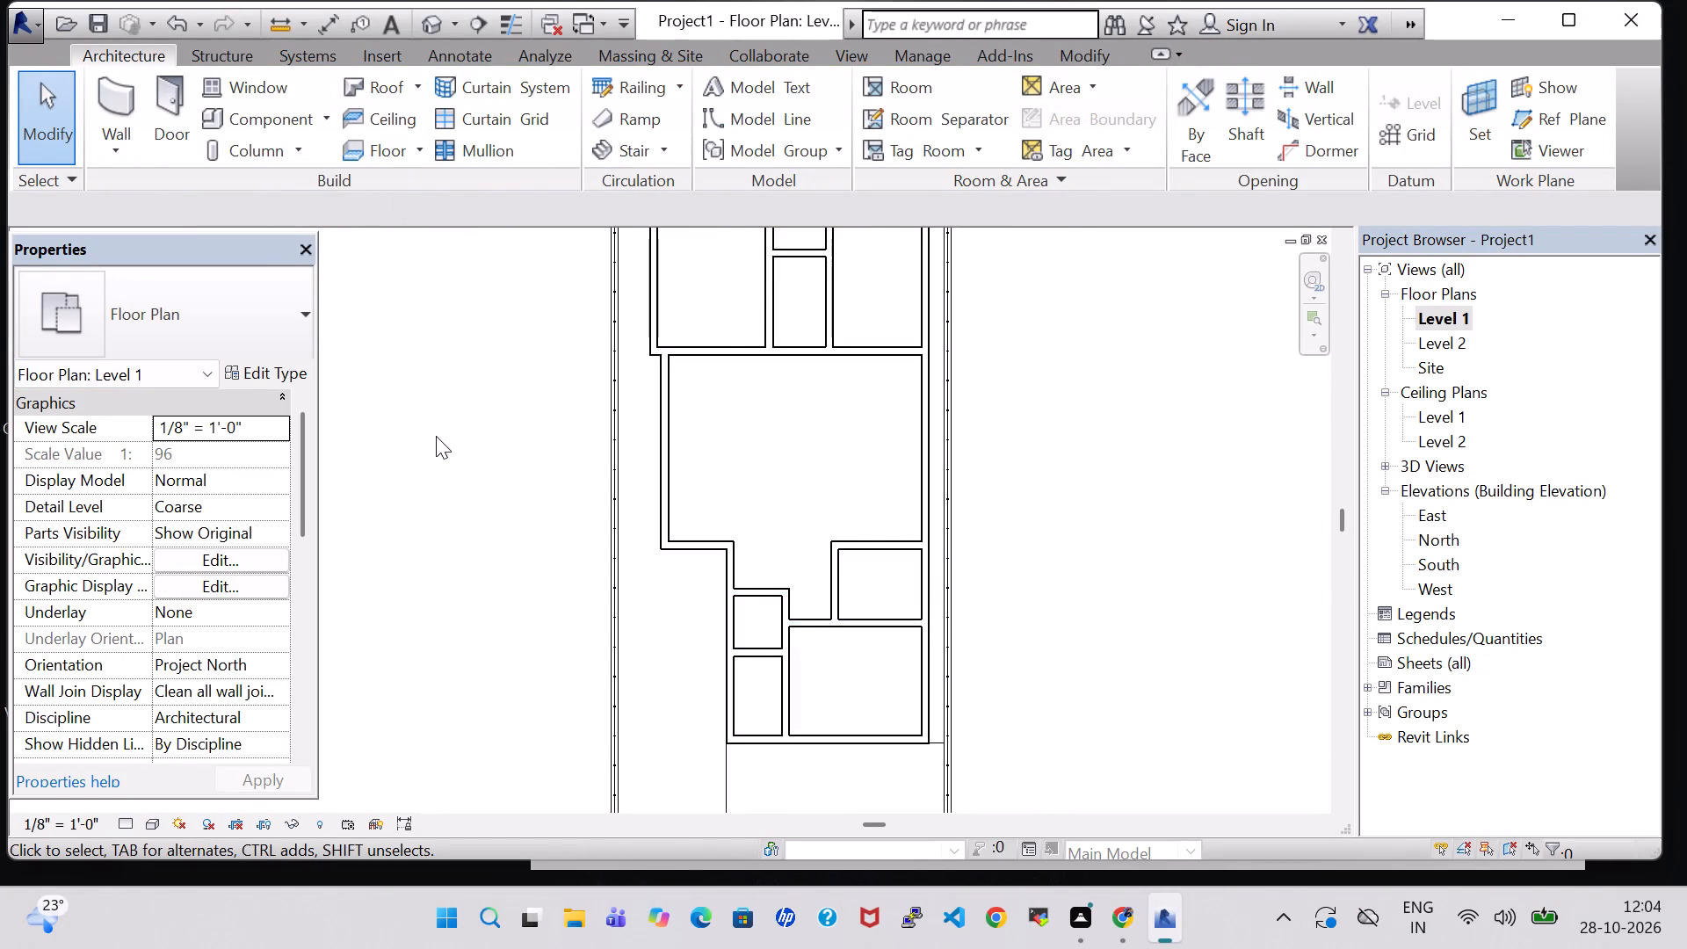
Draw a horizontal room separation line from the large central room's lower-left outer corner to the left perimeter wall's inner face.
{"action": "scroll", "coordinate": [439, 436], "scroll_direction": "down", "scroll_amount": 2}
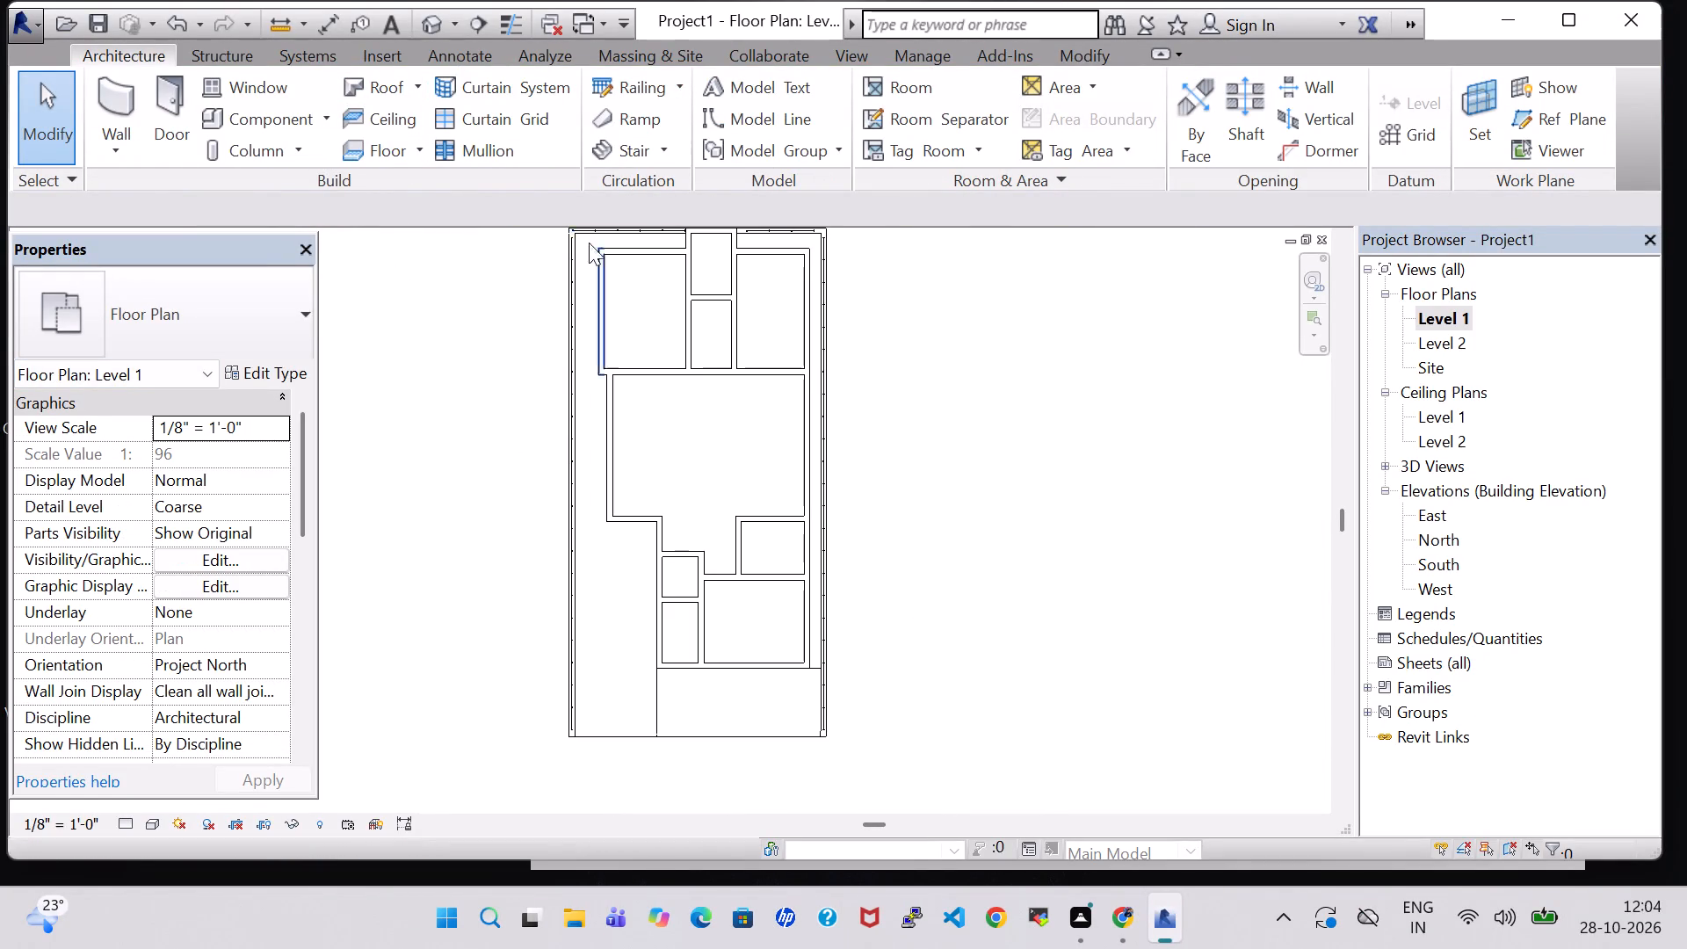
{"action": "left_click", "coordinate": [942, 119]}
{"action": "scroll", "coordinate": [608, 498], "scroll_direction": "up", "scroll_amount": 3}
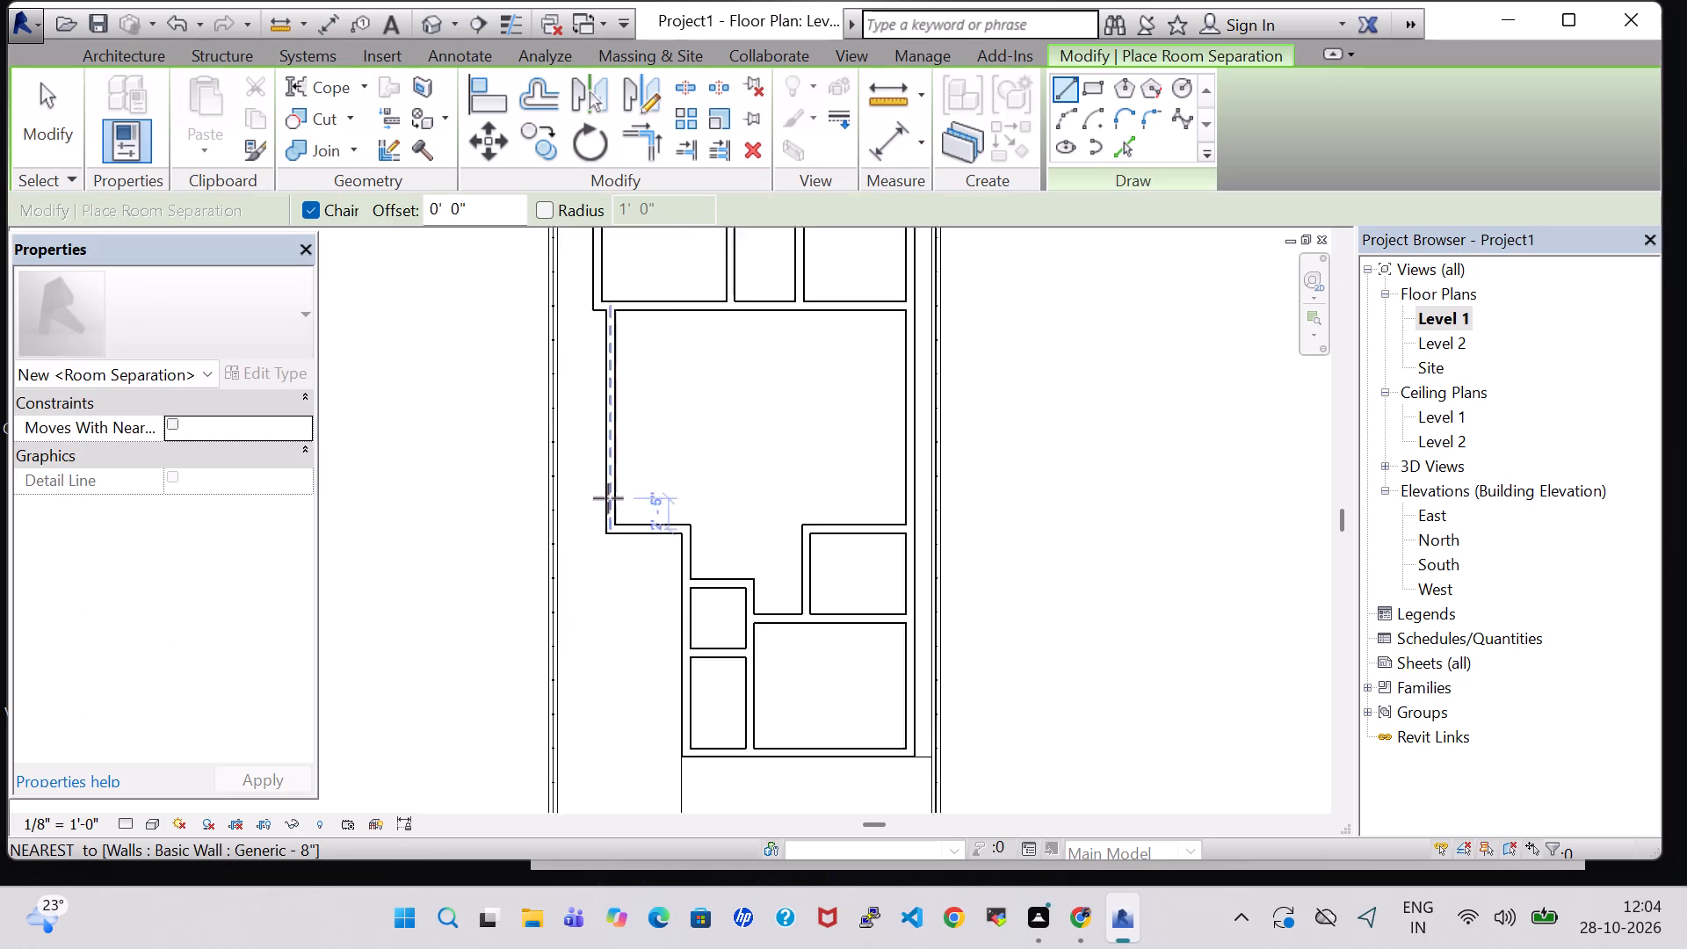
{"action": "scroll", "coordinate": [608, 498], "scroll_direction": "up", "scroll_amount": 8}
{"action": "left_click", "coordinate": [605, 607]}
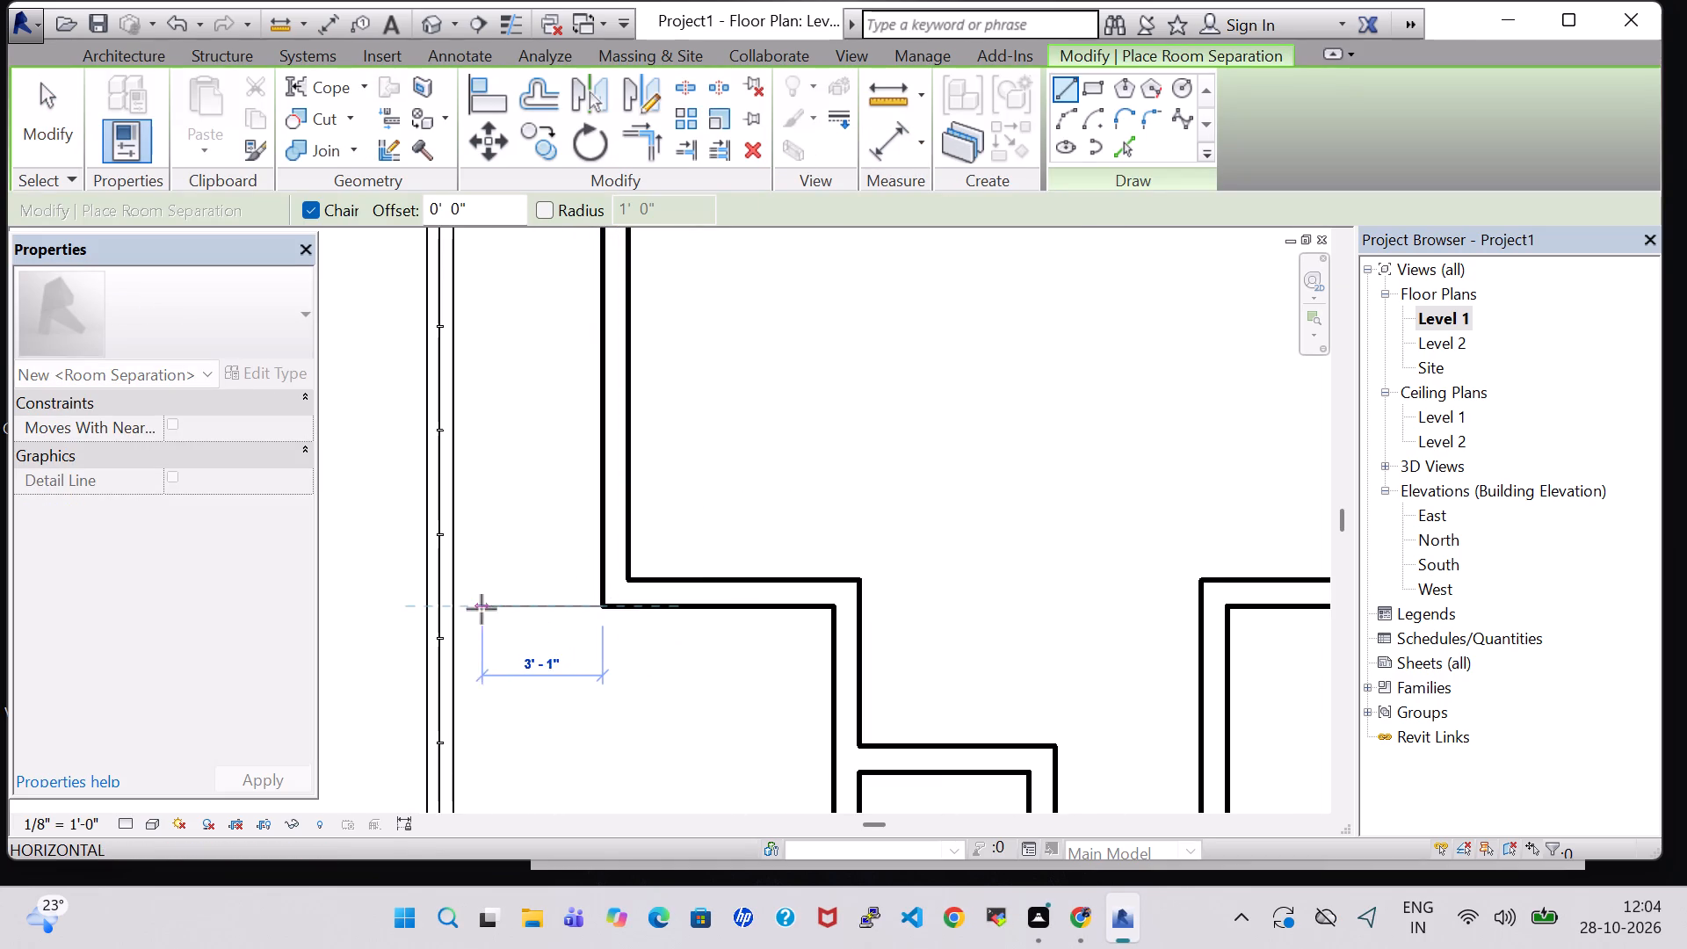
{"action": "left_click", "coordinate": [453, 609]}
{"action": "scroll", "coordinate": [518, 529], "scroll_direction": "down", "scroll_amount": 3}
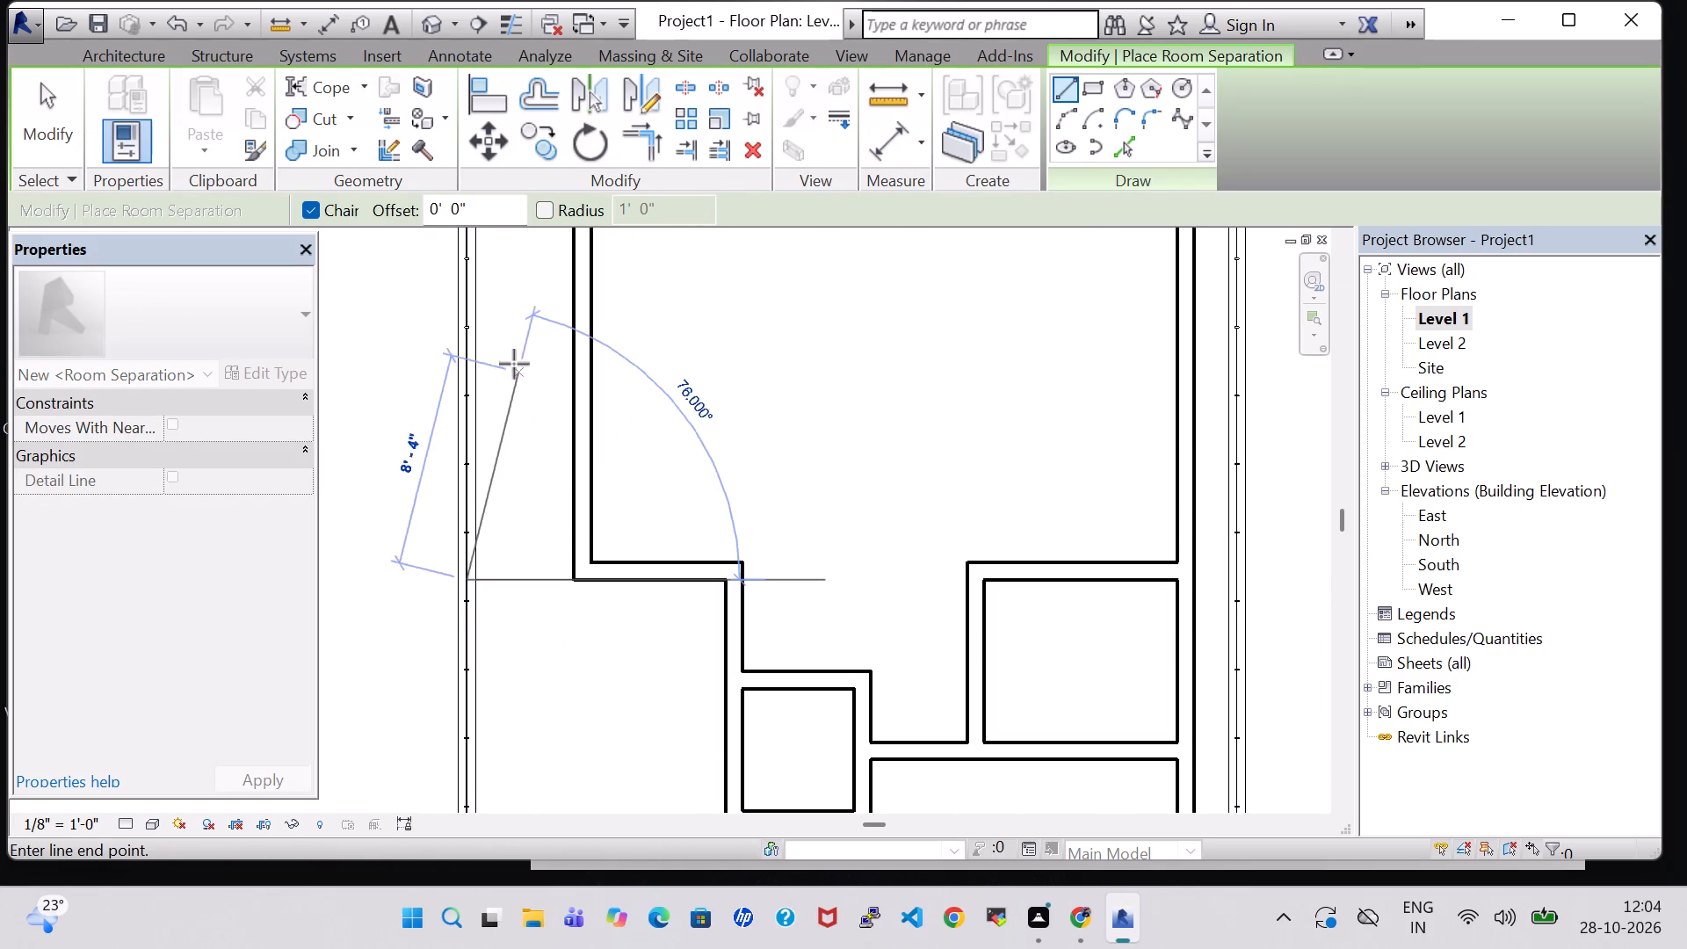
{"action": "scroll", "coordinate": [496, 359], "scroll_direction": "down", "scroll_amount": 5}
{"action": "key", "text": "Escape"}
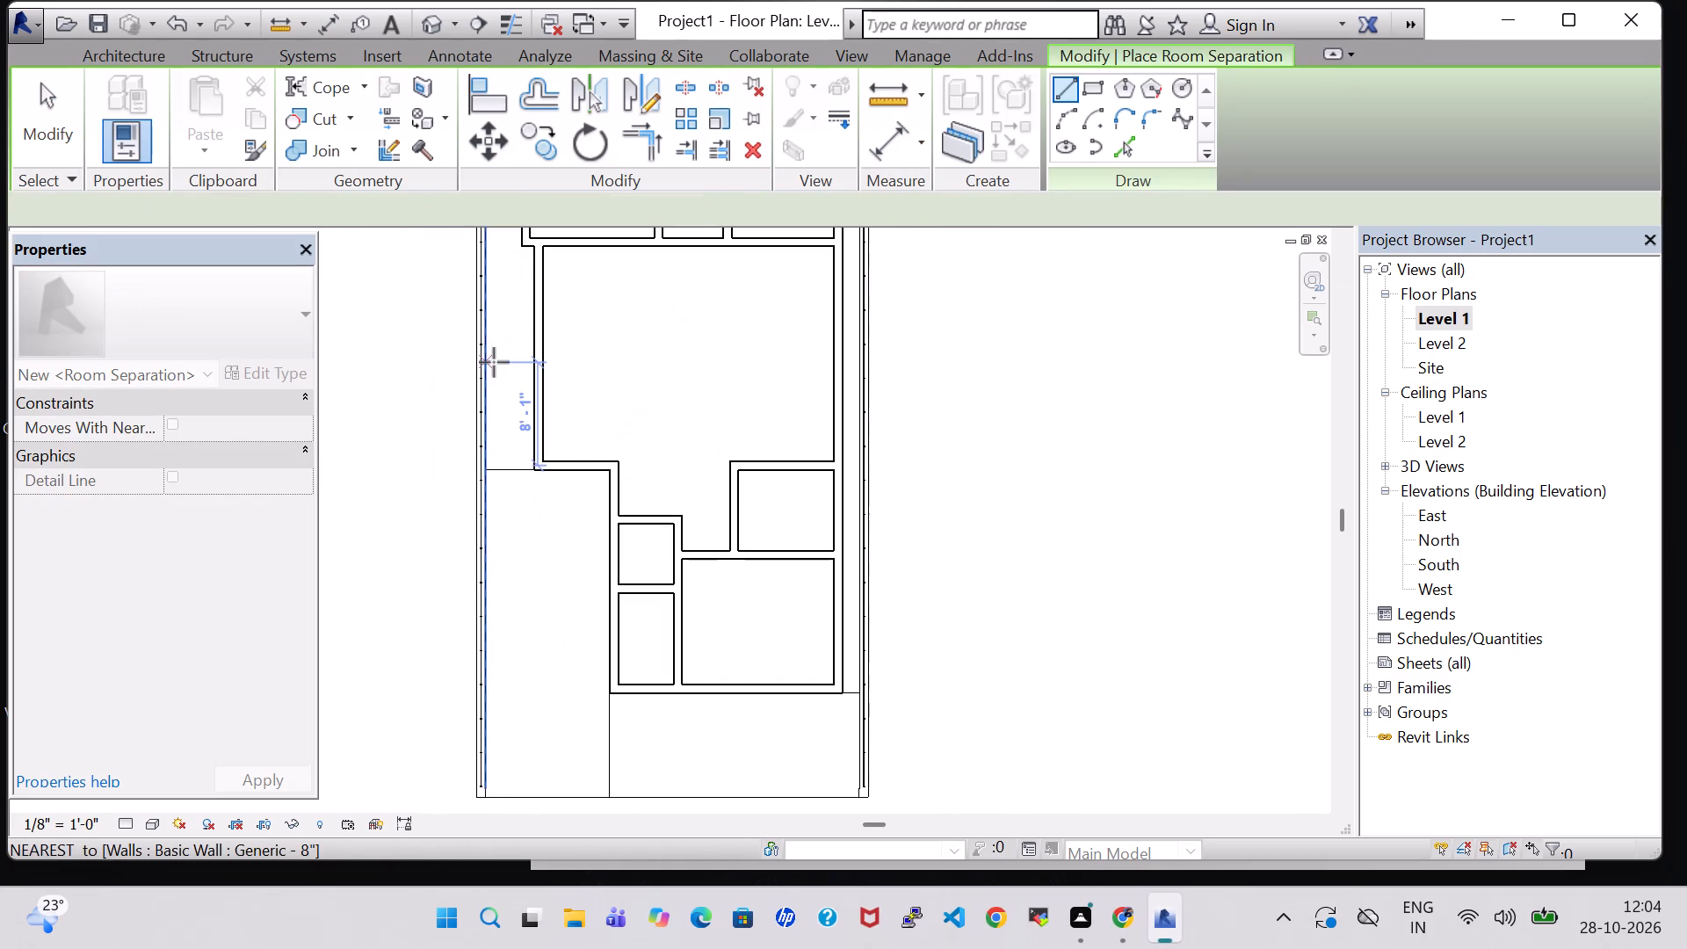
Draw a second room separation line, about 3'-2", from the upper-left room's lower-left outer corner to the left perimeter wall.
{"action": "middle_click_drag", "start_coordinate": [520, 354], "coordinate": [543, 561]}
{"action": "scroll", "coordinate": [543, 561], "scroll_direction": "up", "scroll_amount": 3}
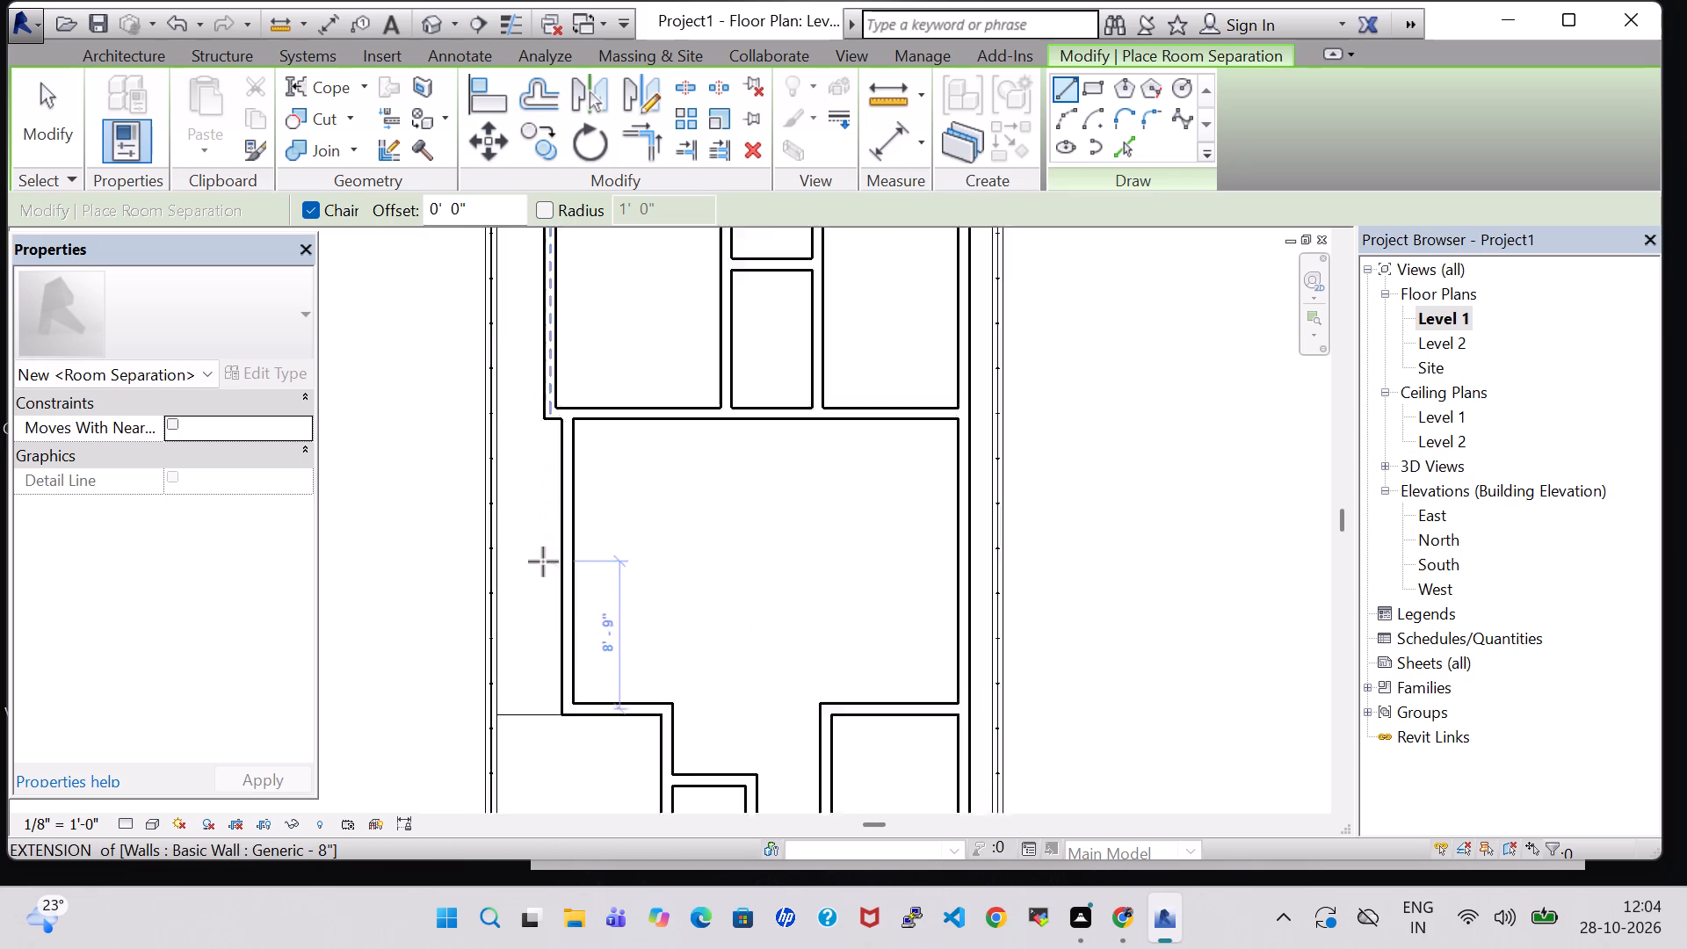
{"action": "scroll", "coordinate": [543, 561], "scroll_direction": "up", "scroll_amount": 1}
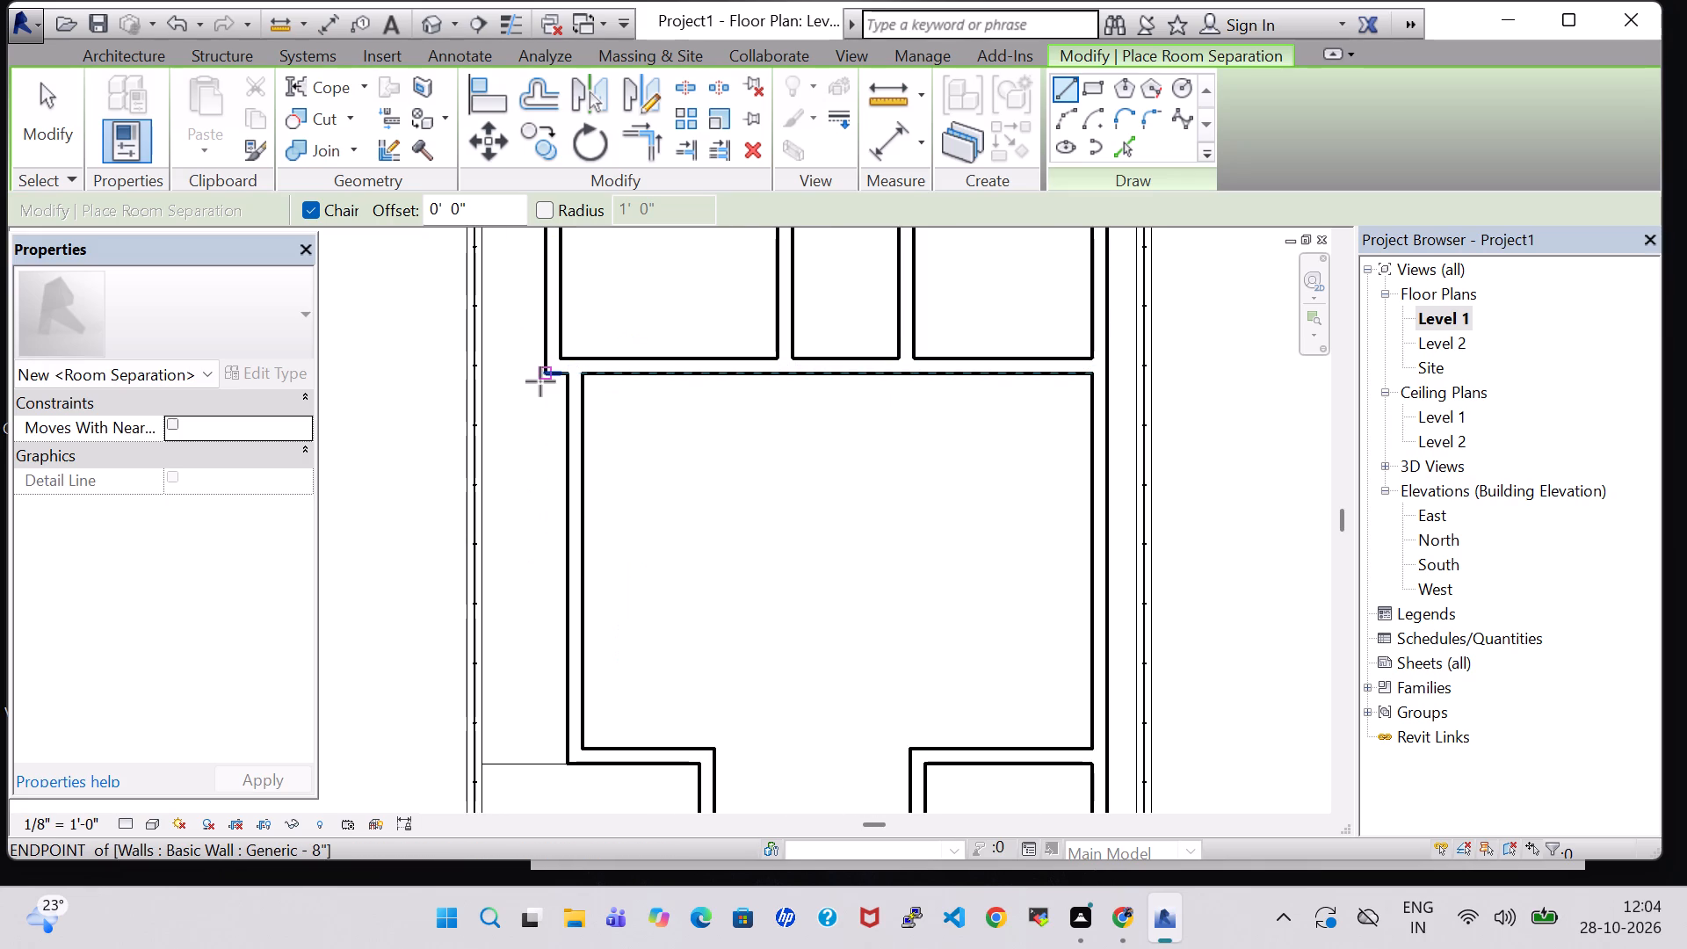
{"action": "left_click", "coordinate": [550, 377]}
{"action": "left_click", "coordinate": [483, 375]}
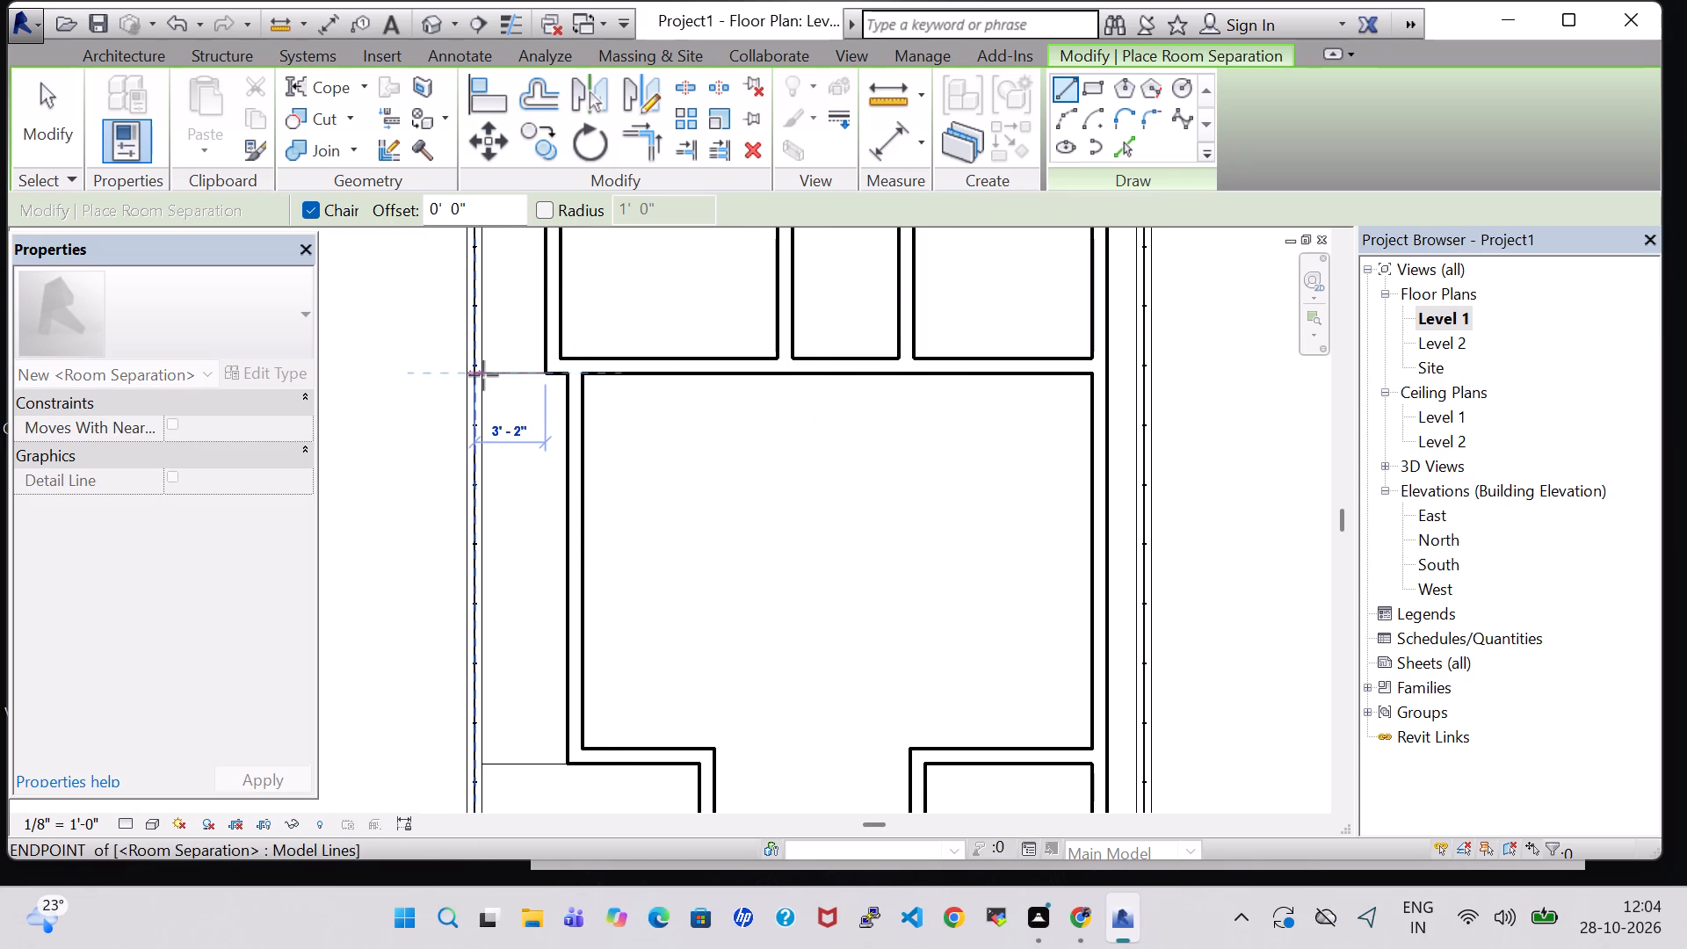
{"action": "scroll", "coordinate": [518, 502], "scroll_direction": "down", "scroll_amount": 5}
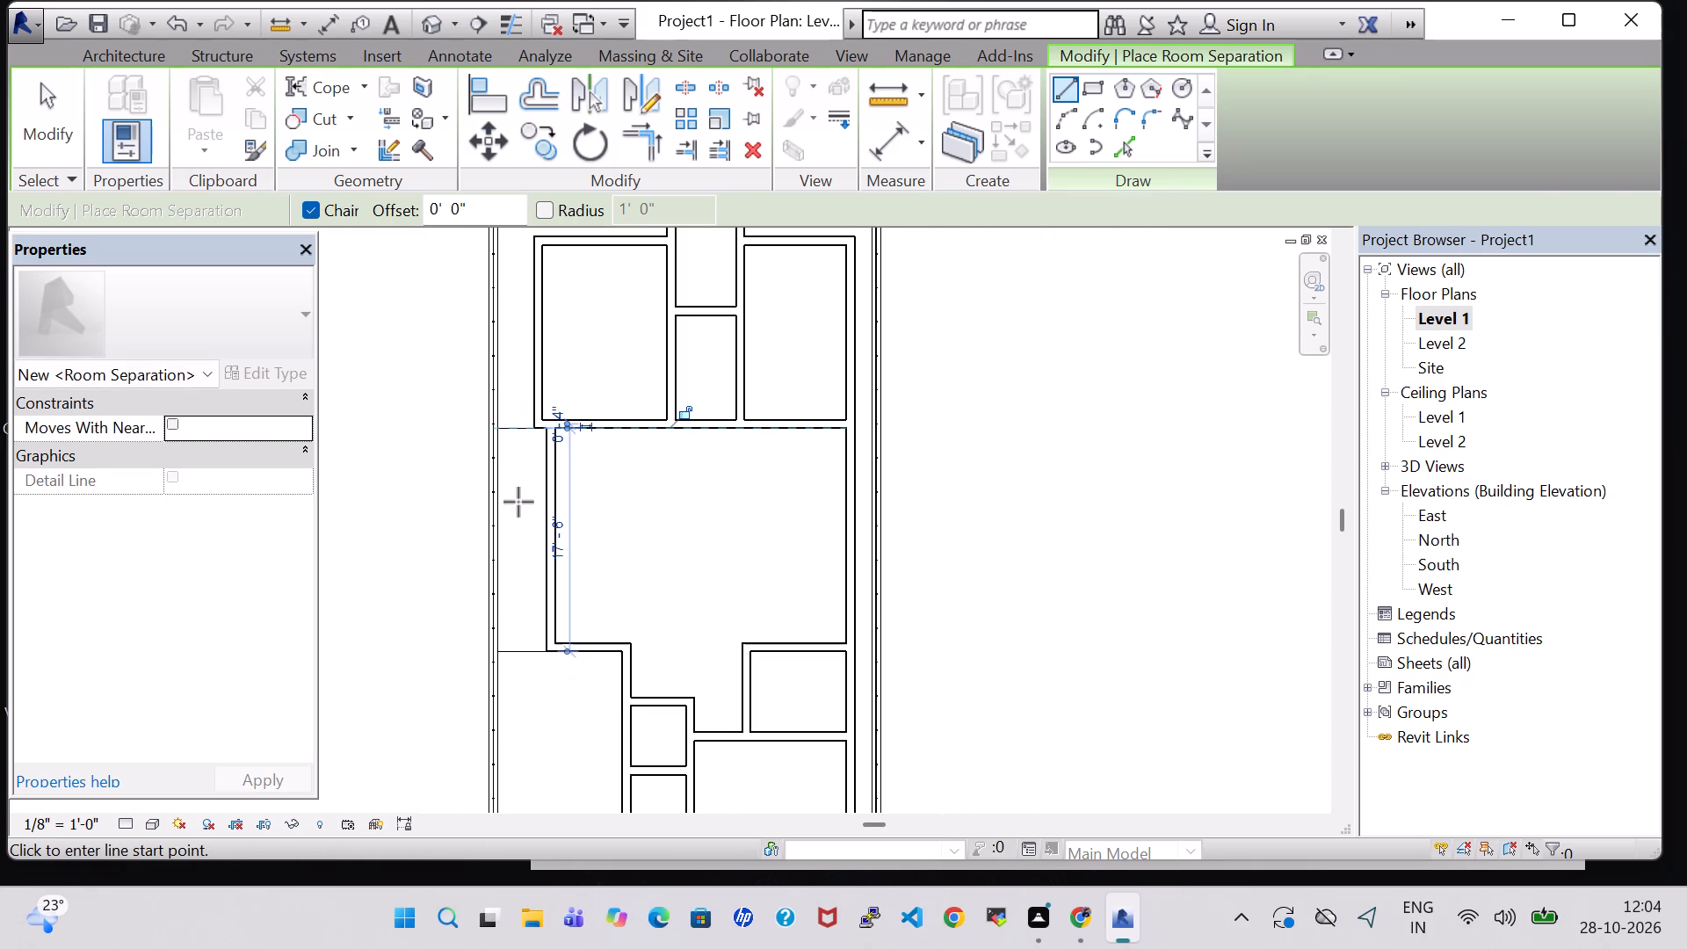
{"action": "key", "text": "Escape"}
{"action": "key", "text": "Escape"}
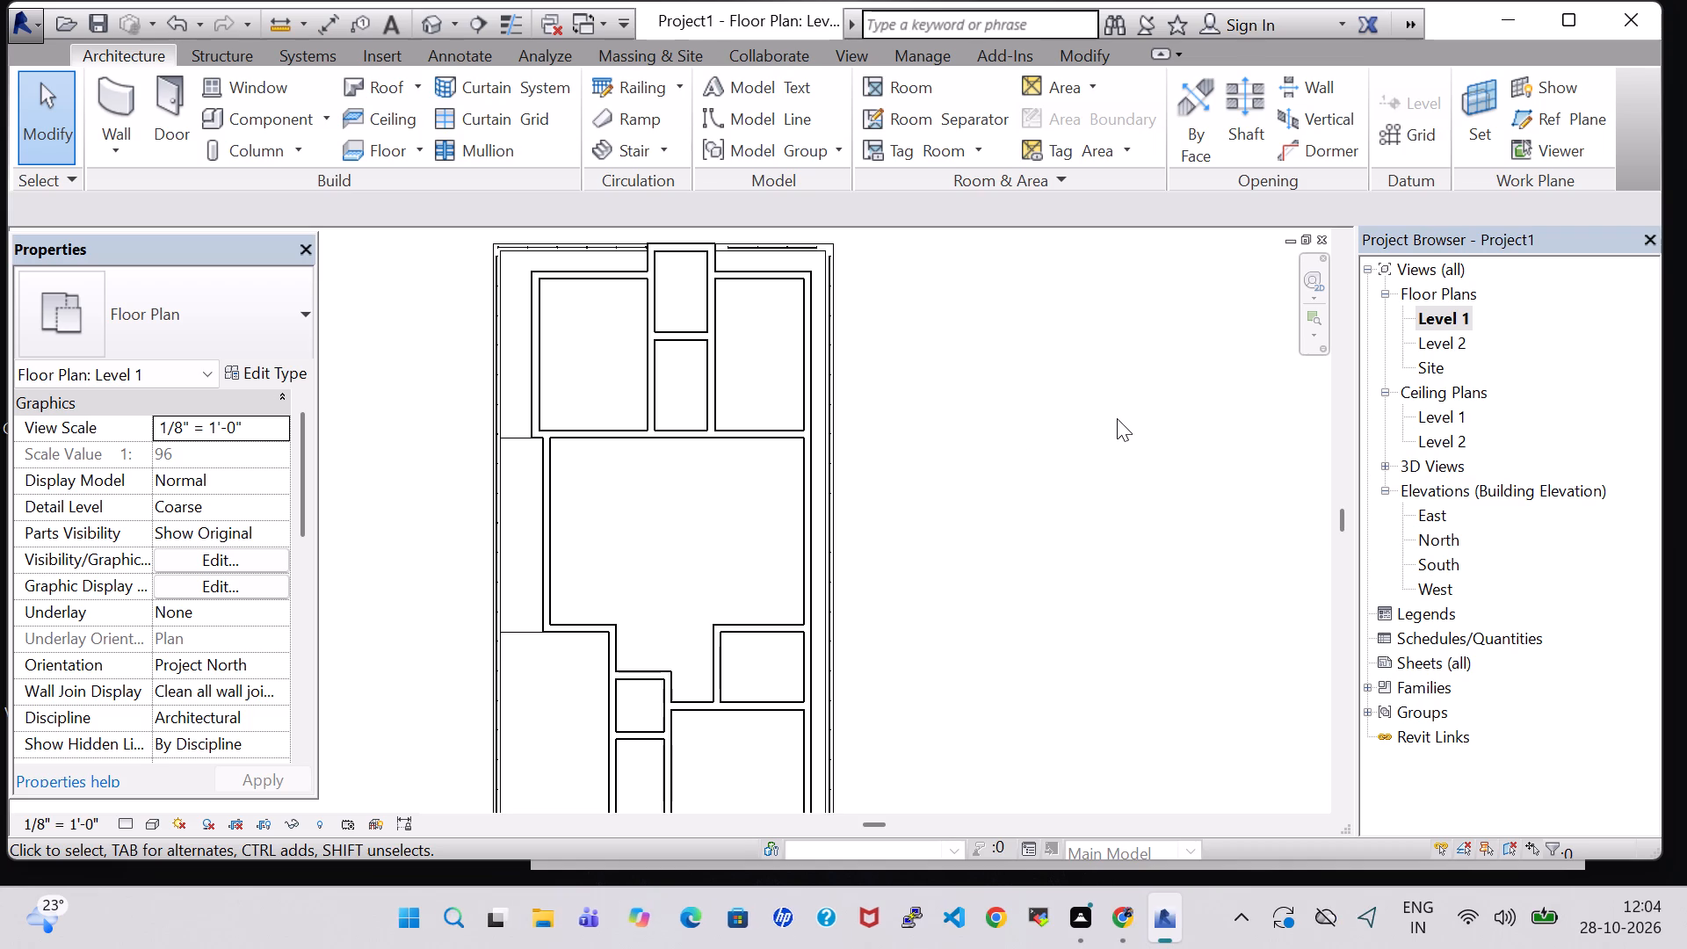
Examine the Level 1 floor plan and the 3D view to check the enclosed rooms and the separated outer areas.
{"action": "scroll", "coordinate": [1155, 424], "scroll_direction": "down", "scroll_amount": 2}
{"action": "middle_click_drag", "start_coordinate": [1151, 436], "coordinate": [1125, 424]}
{"action": "scroll", "coordinate": [1125, 424], "scroll_direction": "down", "scroll_amount": 2}
{"action": "middle_click_drag", "start_coordinate": [1173, 453], "coordinate": [1140, 430]}
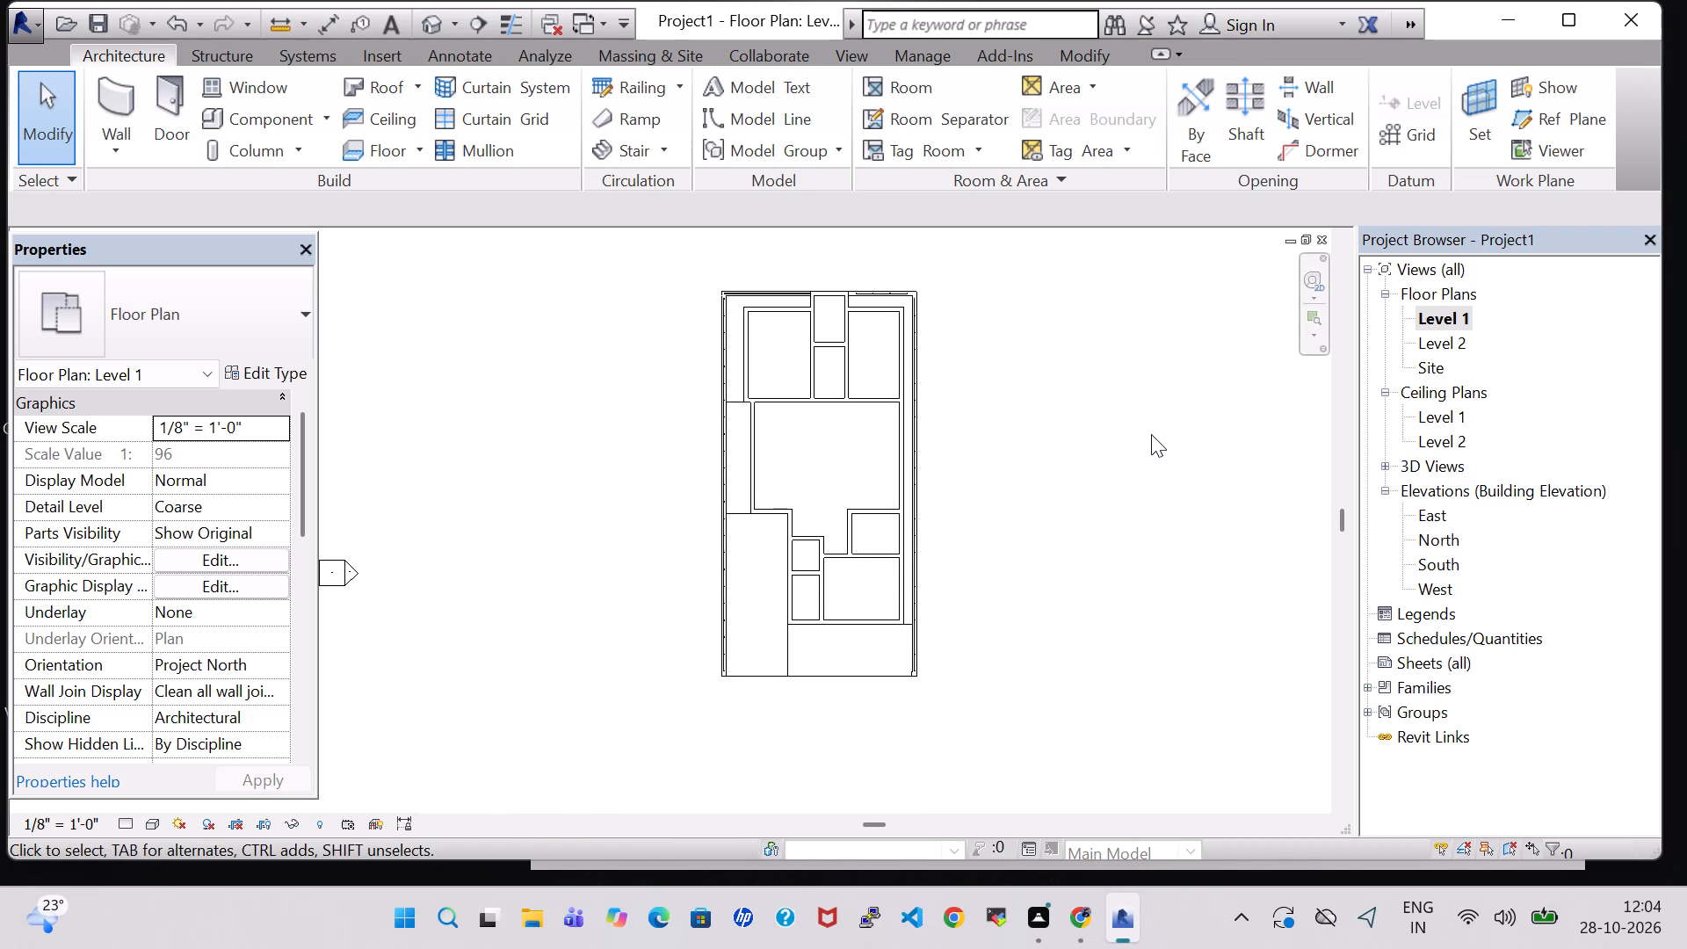
{"action": "scroll", "coordinate": [1151, 434], "scroll_direction": "down", "scroll_amount": 1}
{"action": "scroll", "coordinate": [1151, 434], "scroll_direction": "up", "scroll_amount": 3}
{"action": "middle_click_drag", "start_coordinate": [1097, 425], "coordinate": [1156, 434]}
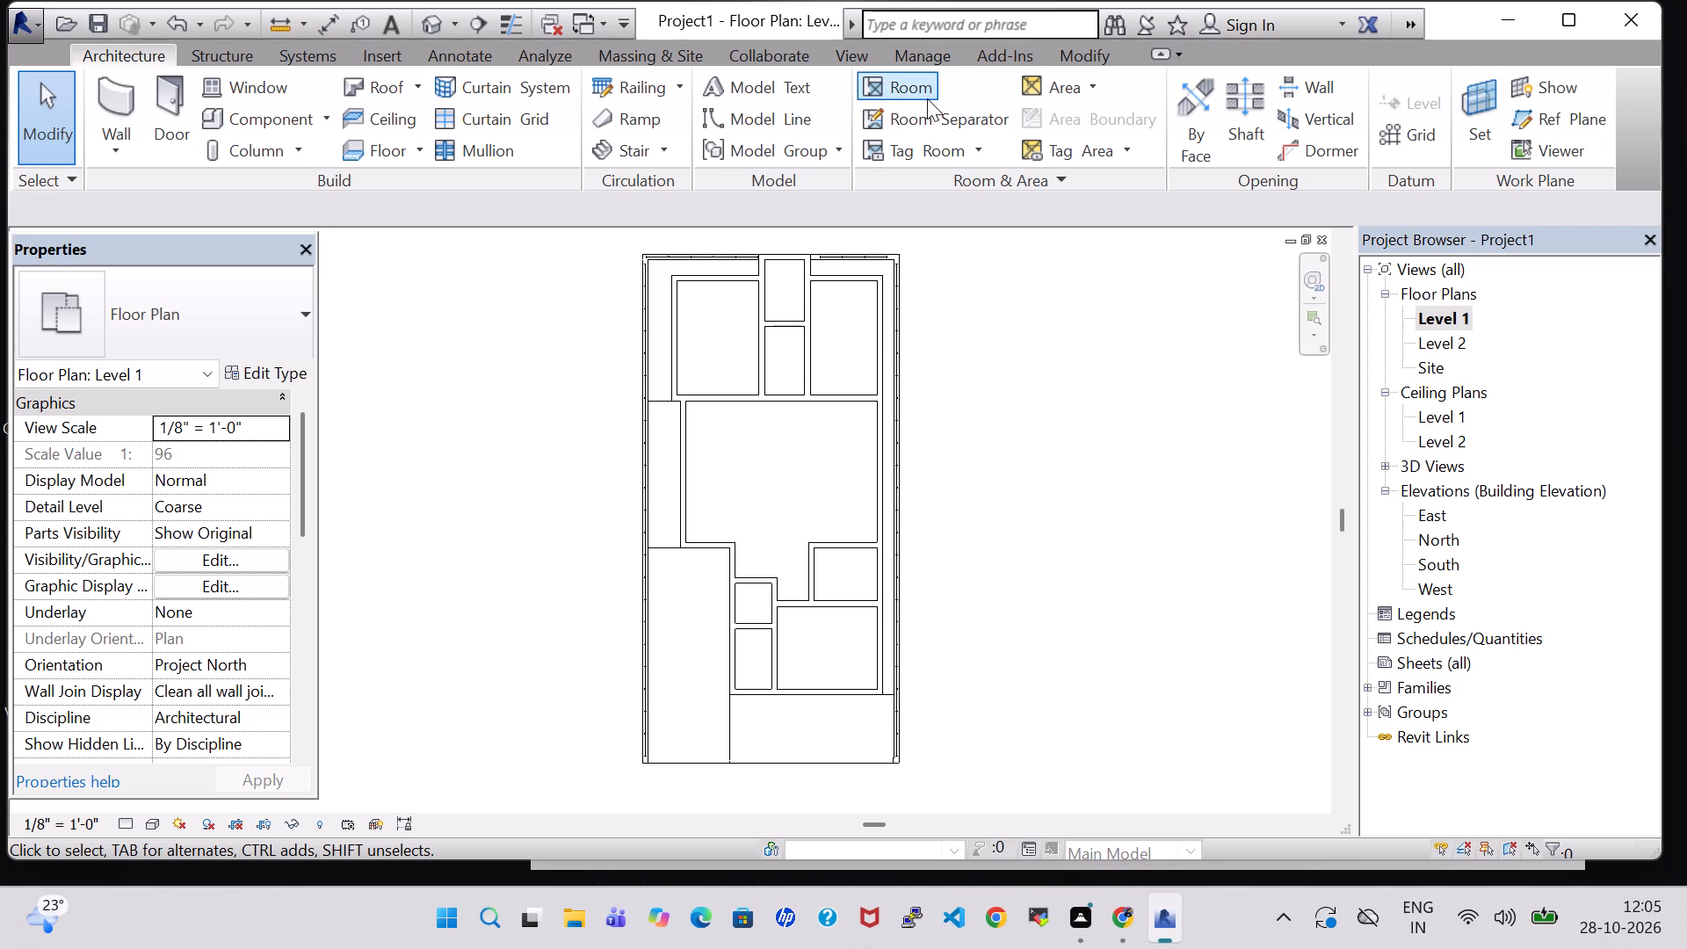
{"action": "left_click", "coordinate": [420, 20]}
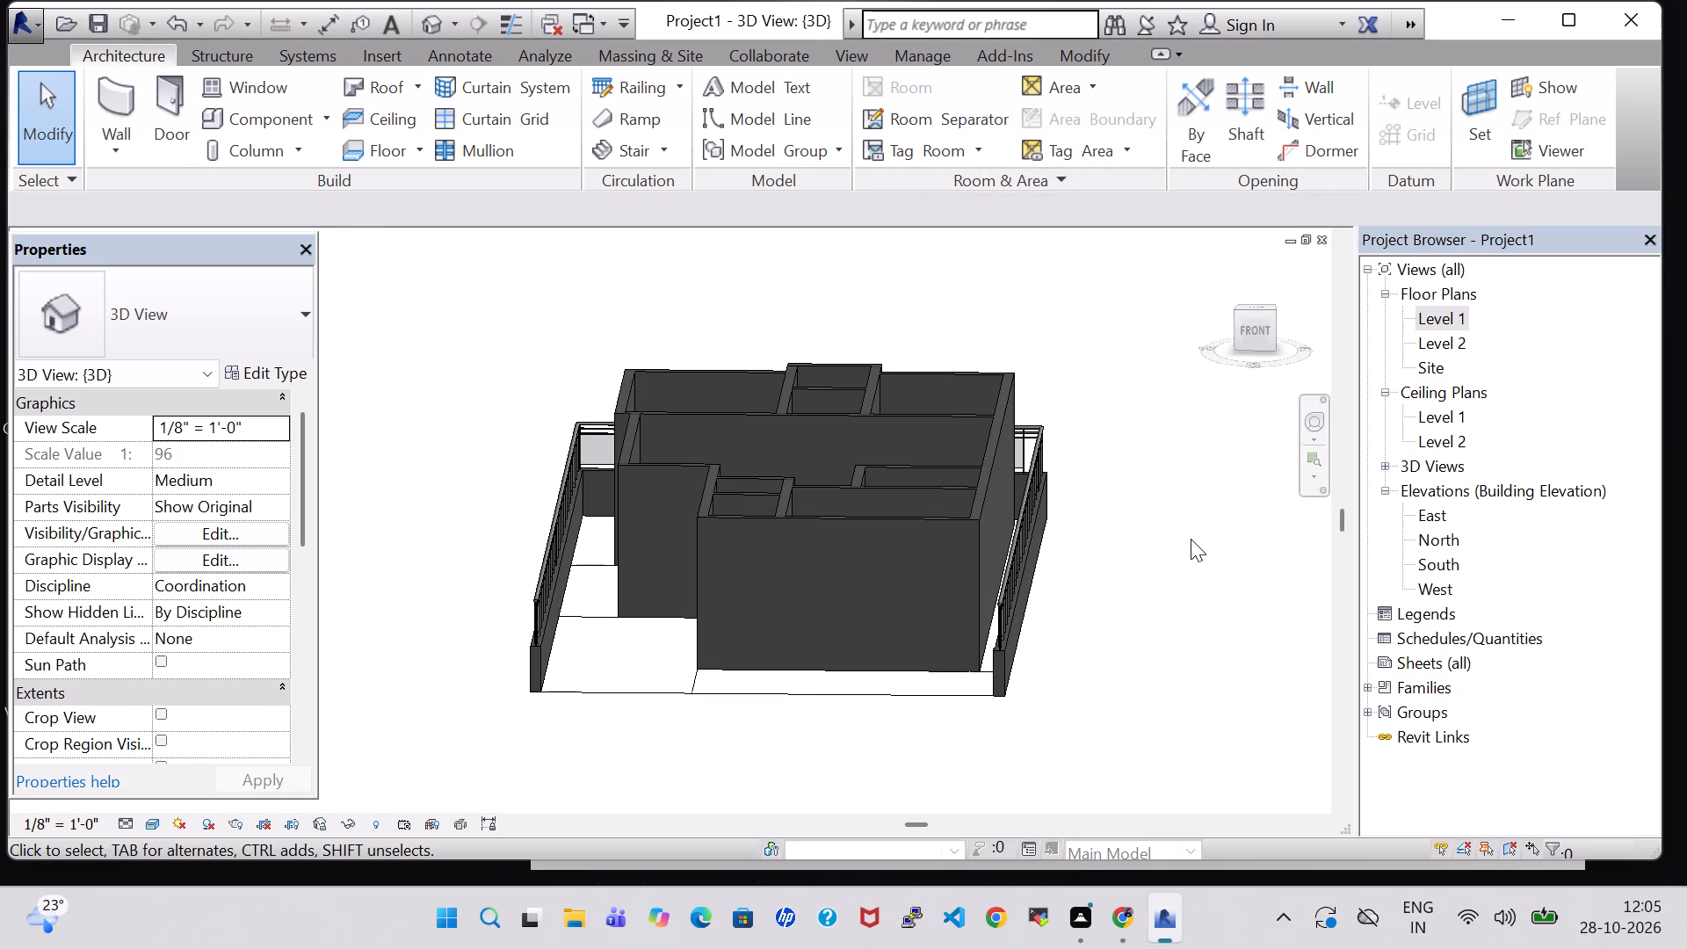
{"action": "middle_click_drag", "start_coordinate": [1115, 557], "coordinate": [1165, 498]}
{"action": "scroll", "coordinate": [1115, 557], "scroll_direction": "up", "scroll_amount": 1}
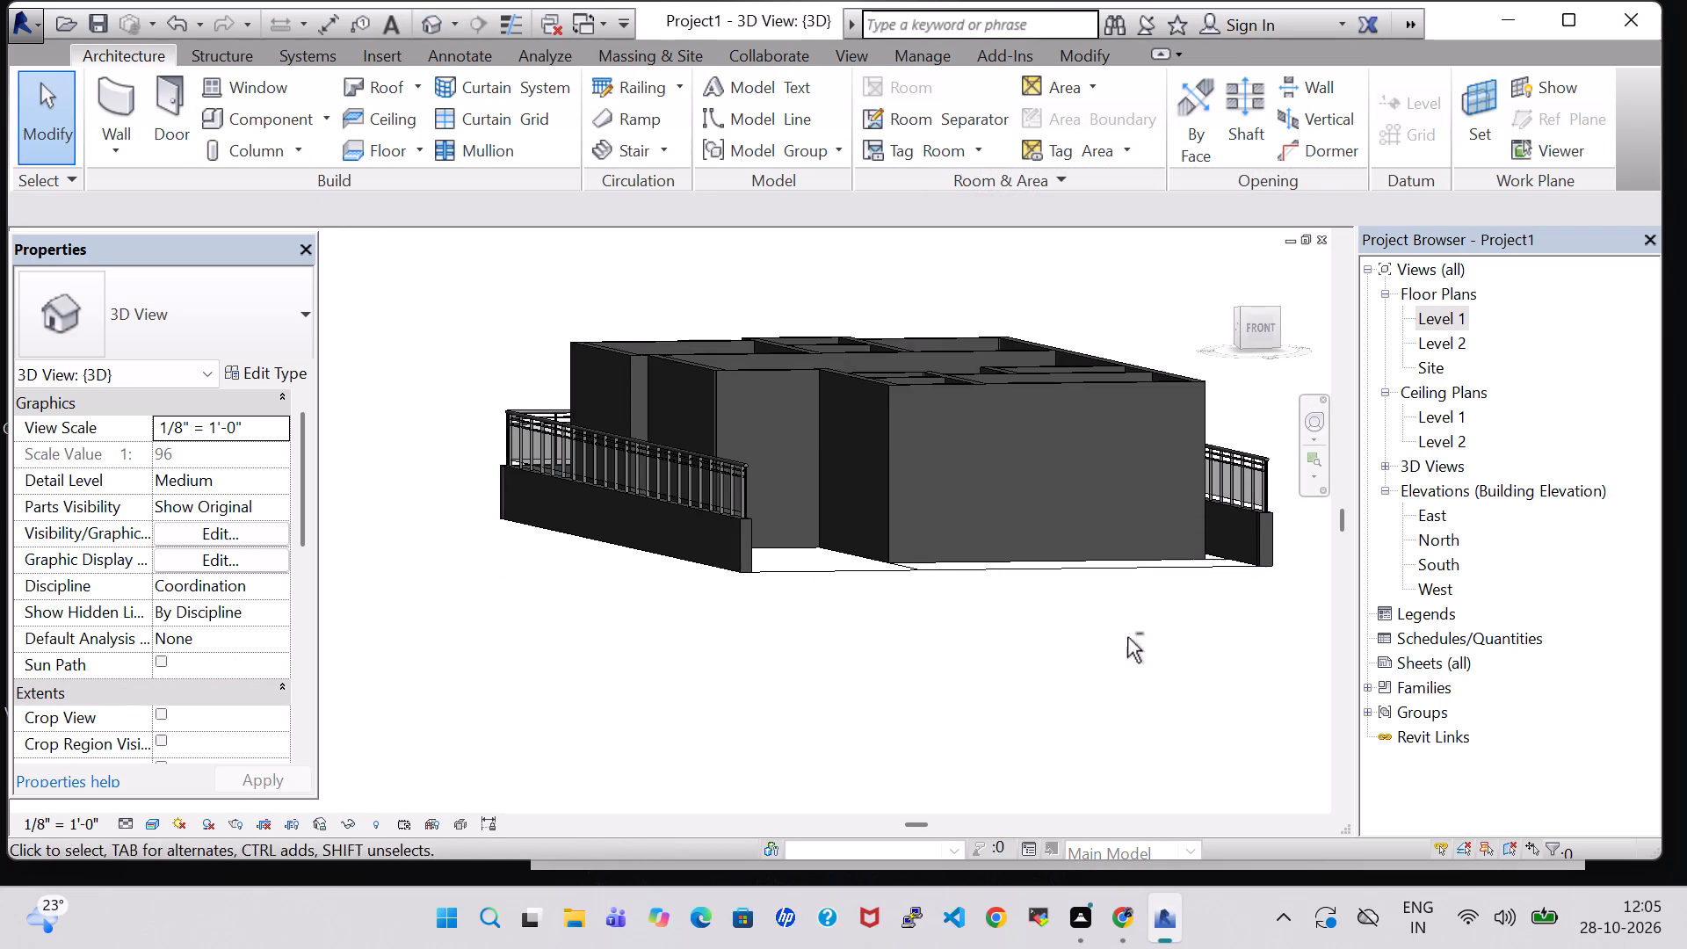
{"action": "middle_click_drag", "start_coordinate": [1126, 659], "coordinate": [1065, 723], "text": "shift"}
{"action": "middle_click", "coordinate": [1082, 673], "text": "shift"}
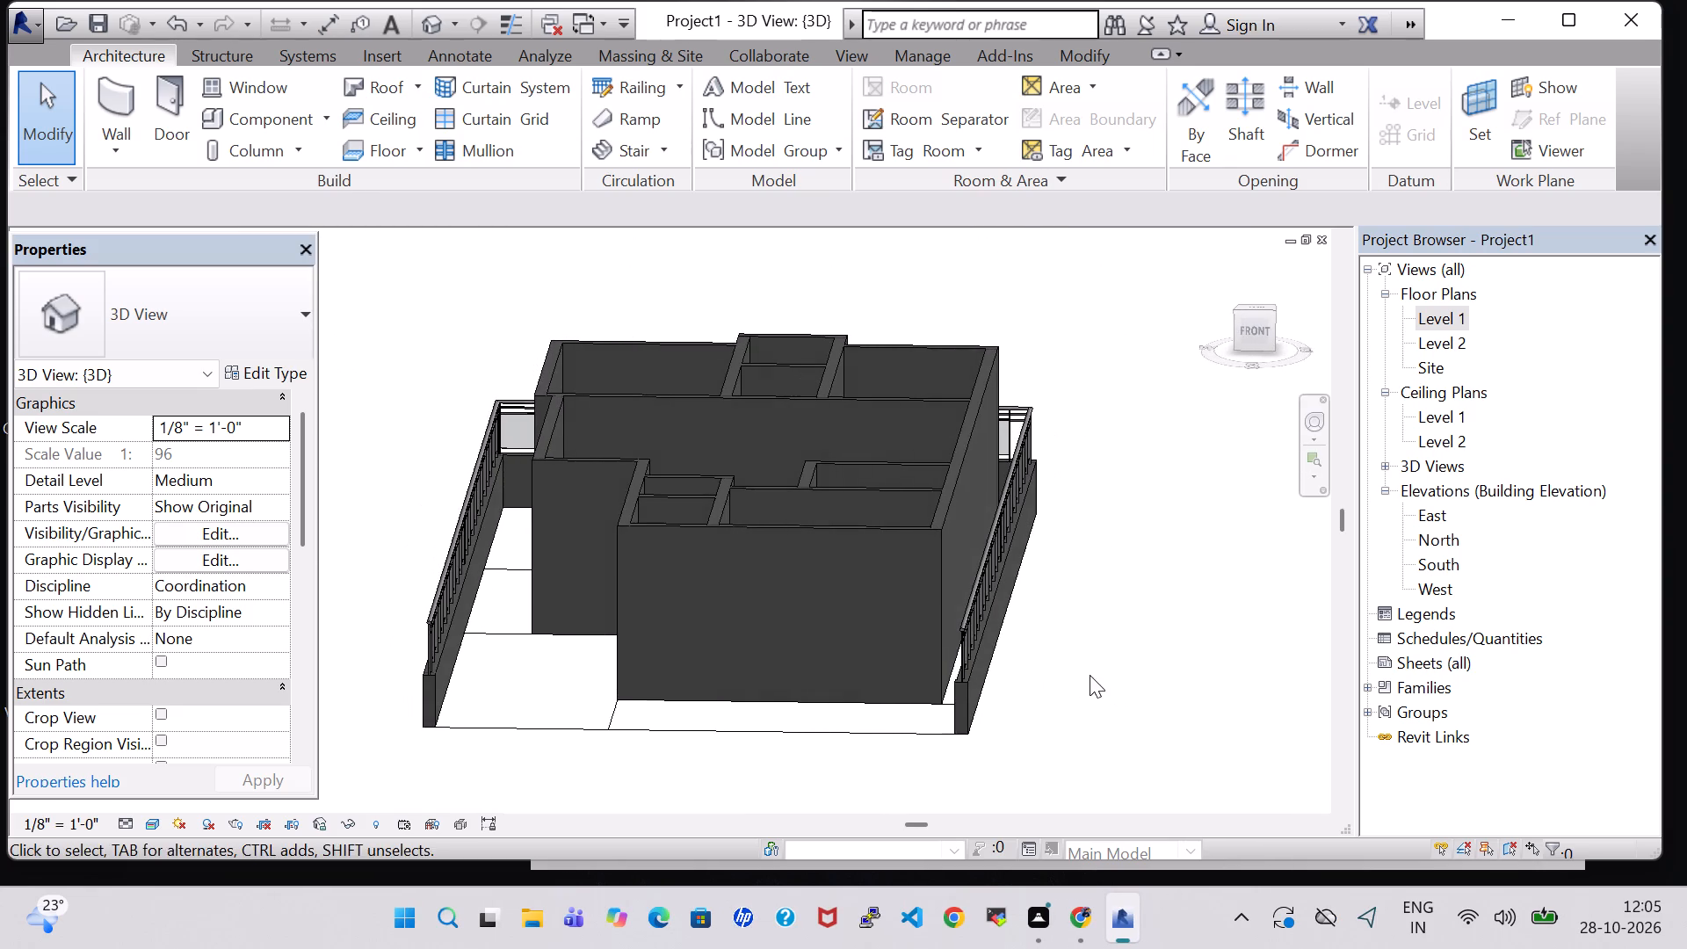
{"action": "middle_click_drag", "start_coordinate": [1122, 675], "coordinate": [1126, 638]}
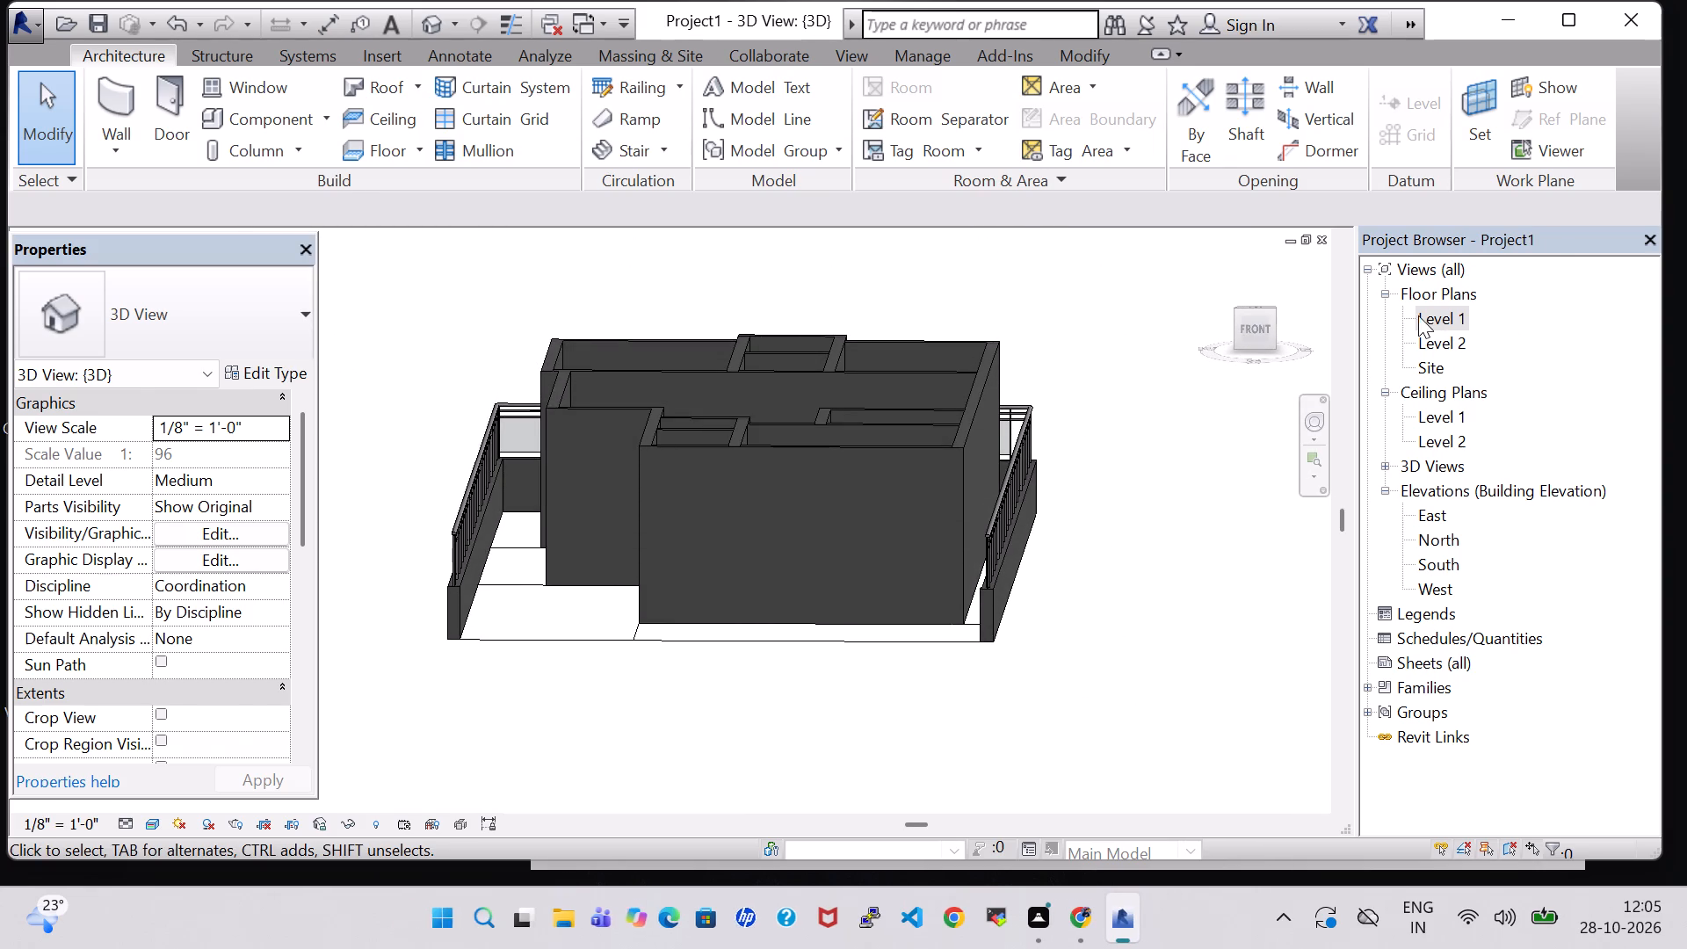
{"action": "double_click", "coordinate": [1418, 315]}
{"action": "scroll", "coordinate": [994, 358], "scroll_direction": "down", "scroll_amount": 3}
{"action": "scroll", "coordinate": [1010, 359], "scroll_direction": "up", "scroll_amount": 3}
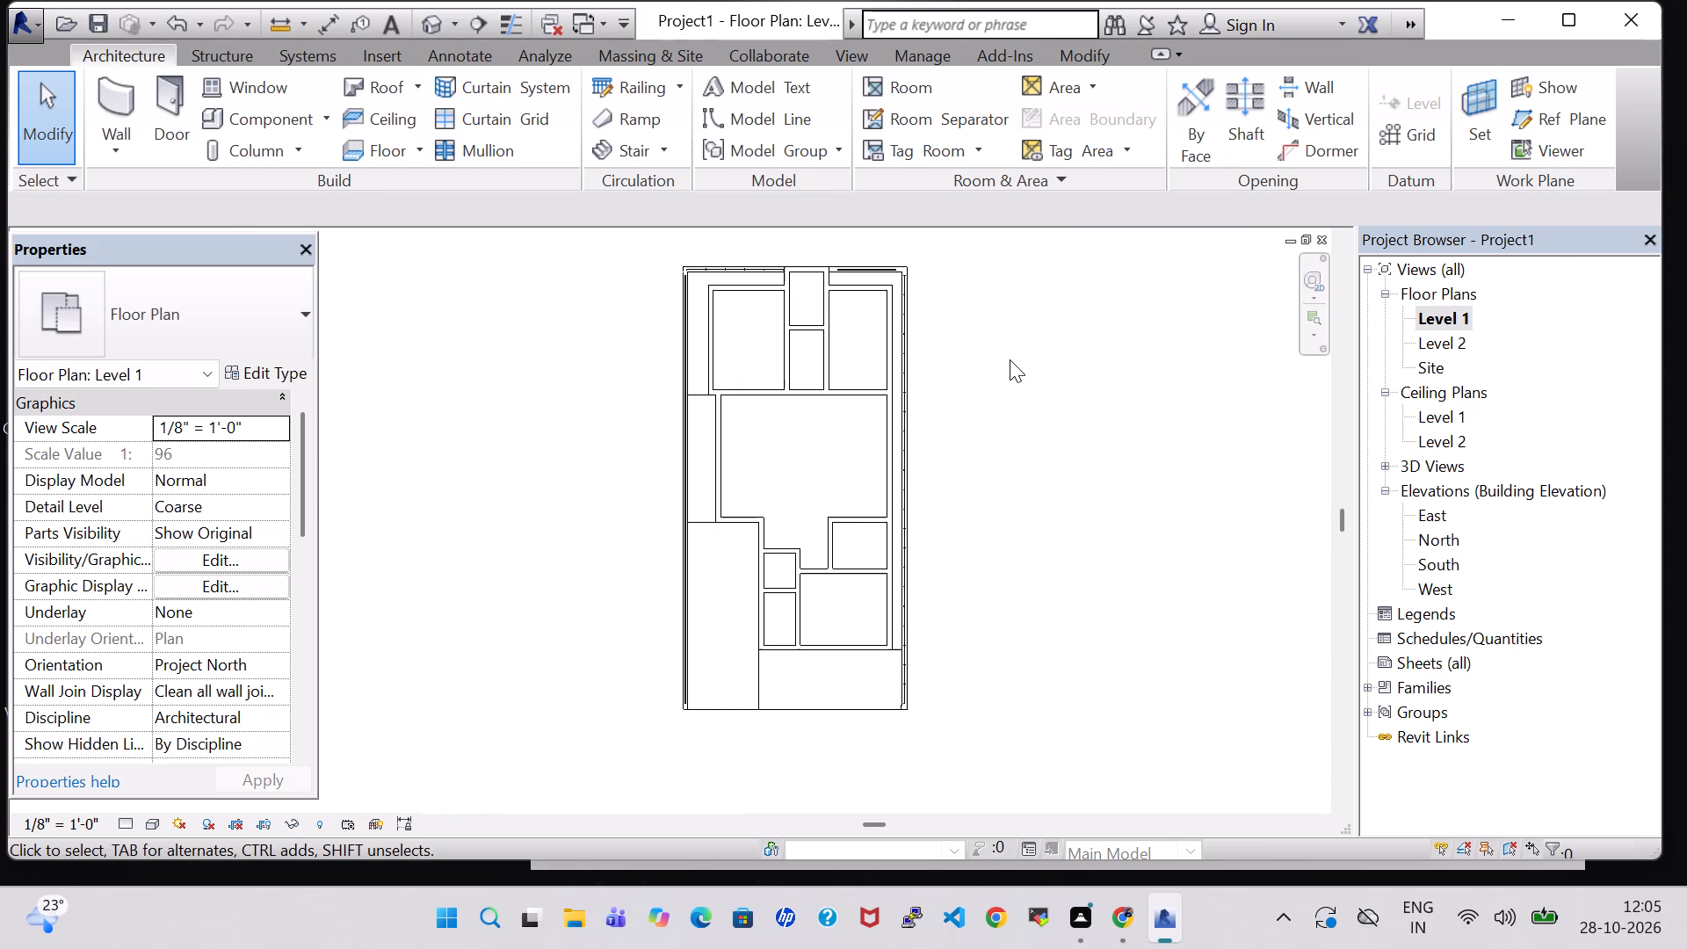
{"action": "middle_click_drag", "start_coordinate": [1010, 359], "coordinate": [1030, 361]}
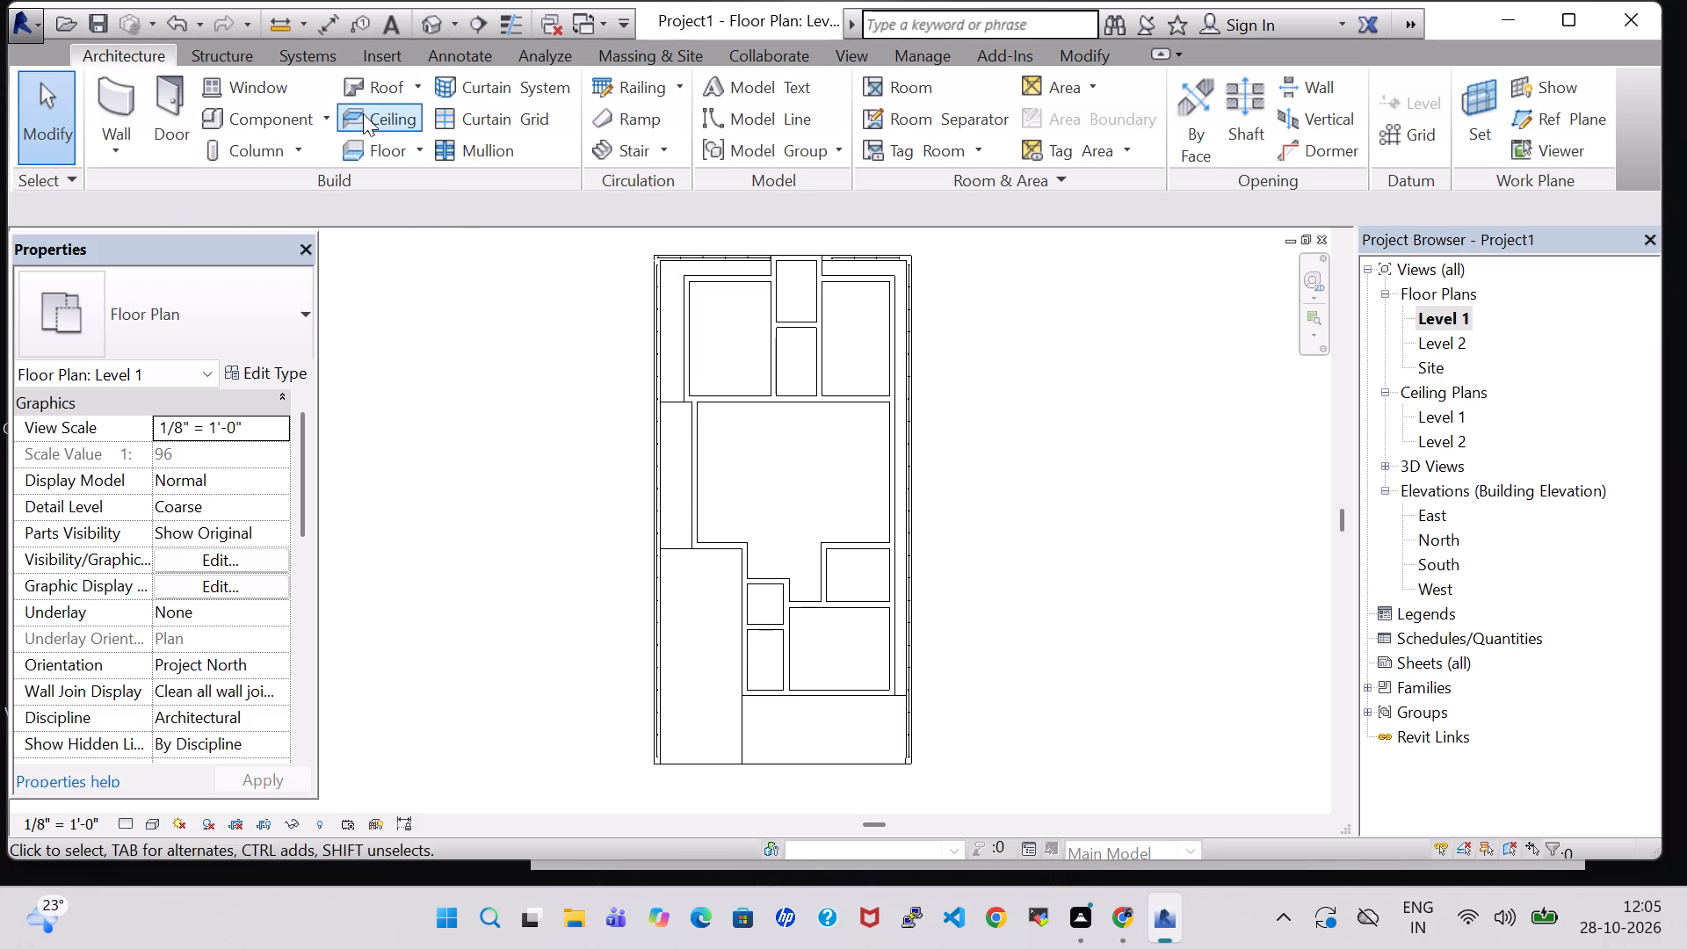
Place tagged rooms in the plan's four upper rooms and in the large central room, with a 10' limit offset.
{"action": "left_click", "coordinate": [931, 83]}
{"action": "scroll", "coordinate": [740, 279], "scroll_direction": "up", "scroll_amount": 4}
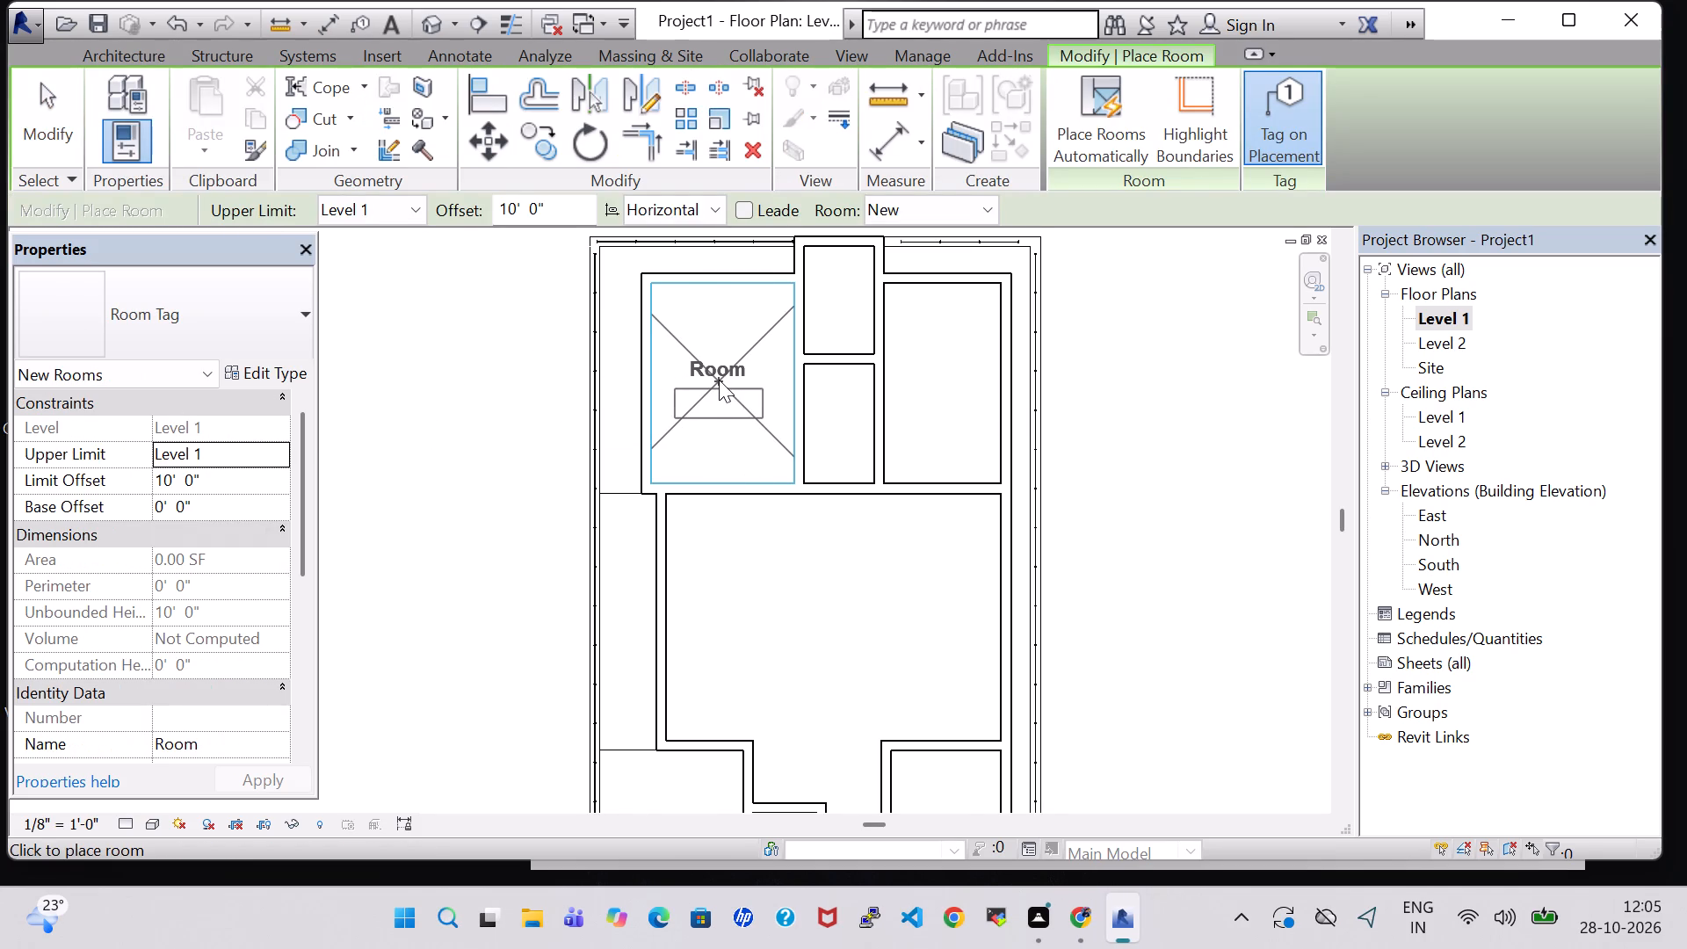
{"action": "left_click", "coordinate": [719, 378]}
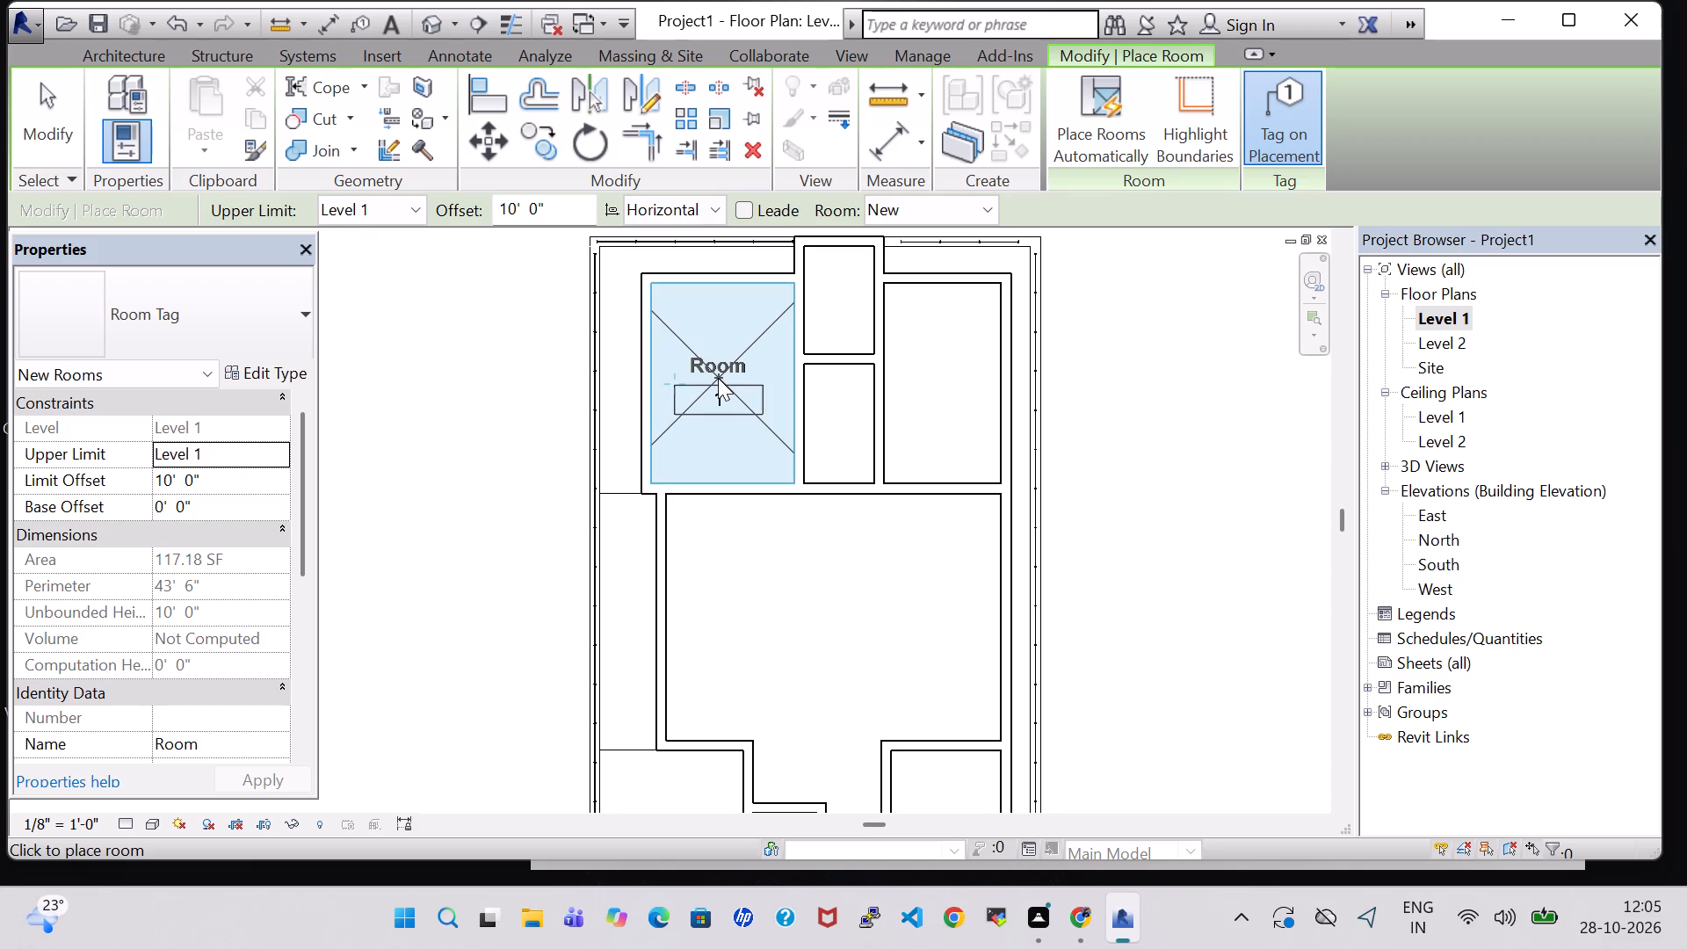
{"action": "scroll", "coordinate": [718, 378], "scroll_direction": "up", "scroll_amount": 4}
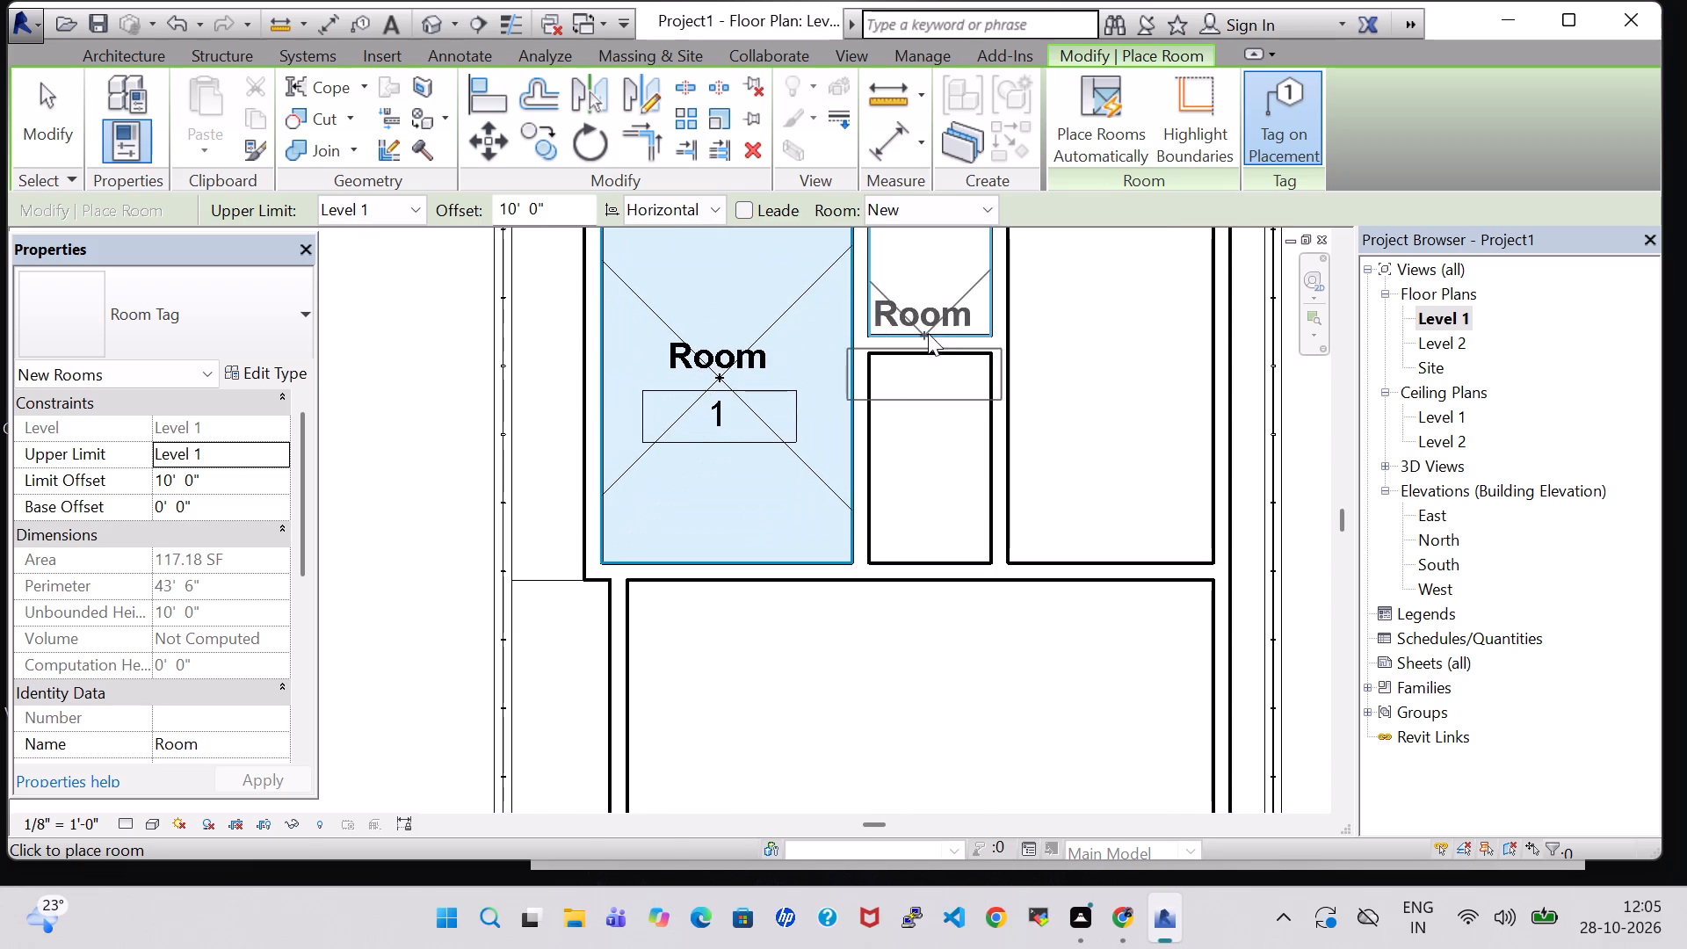
{"action": "middle_click_drag", "start_coordinate": [928, 333], "coordinate": [909, 575]}
{"action": "left_click", "coordinate": [912, 490]}
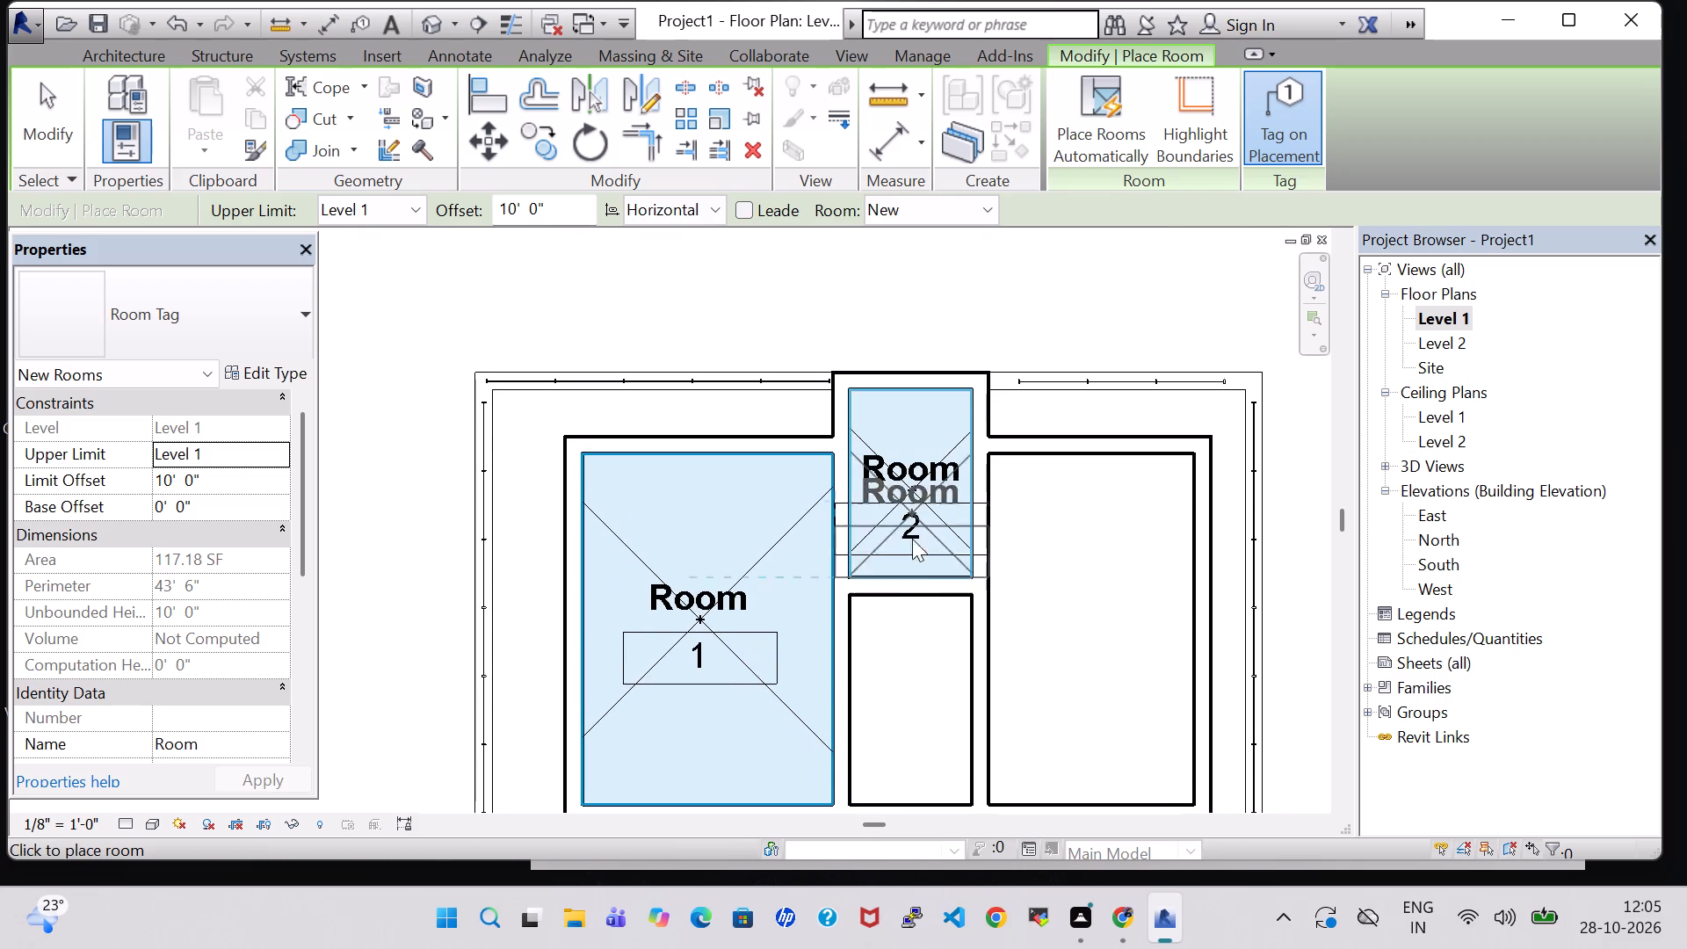
{"action": "left_click", "coordinate": [913, 724]}
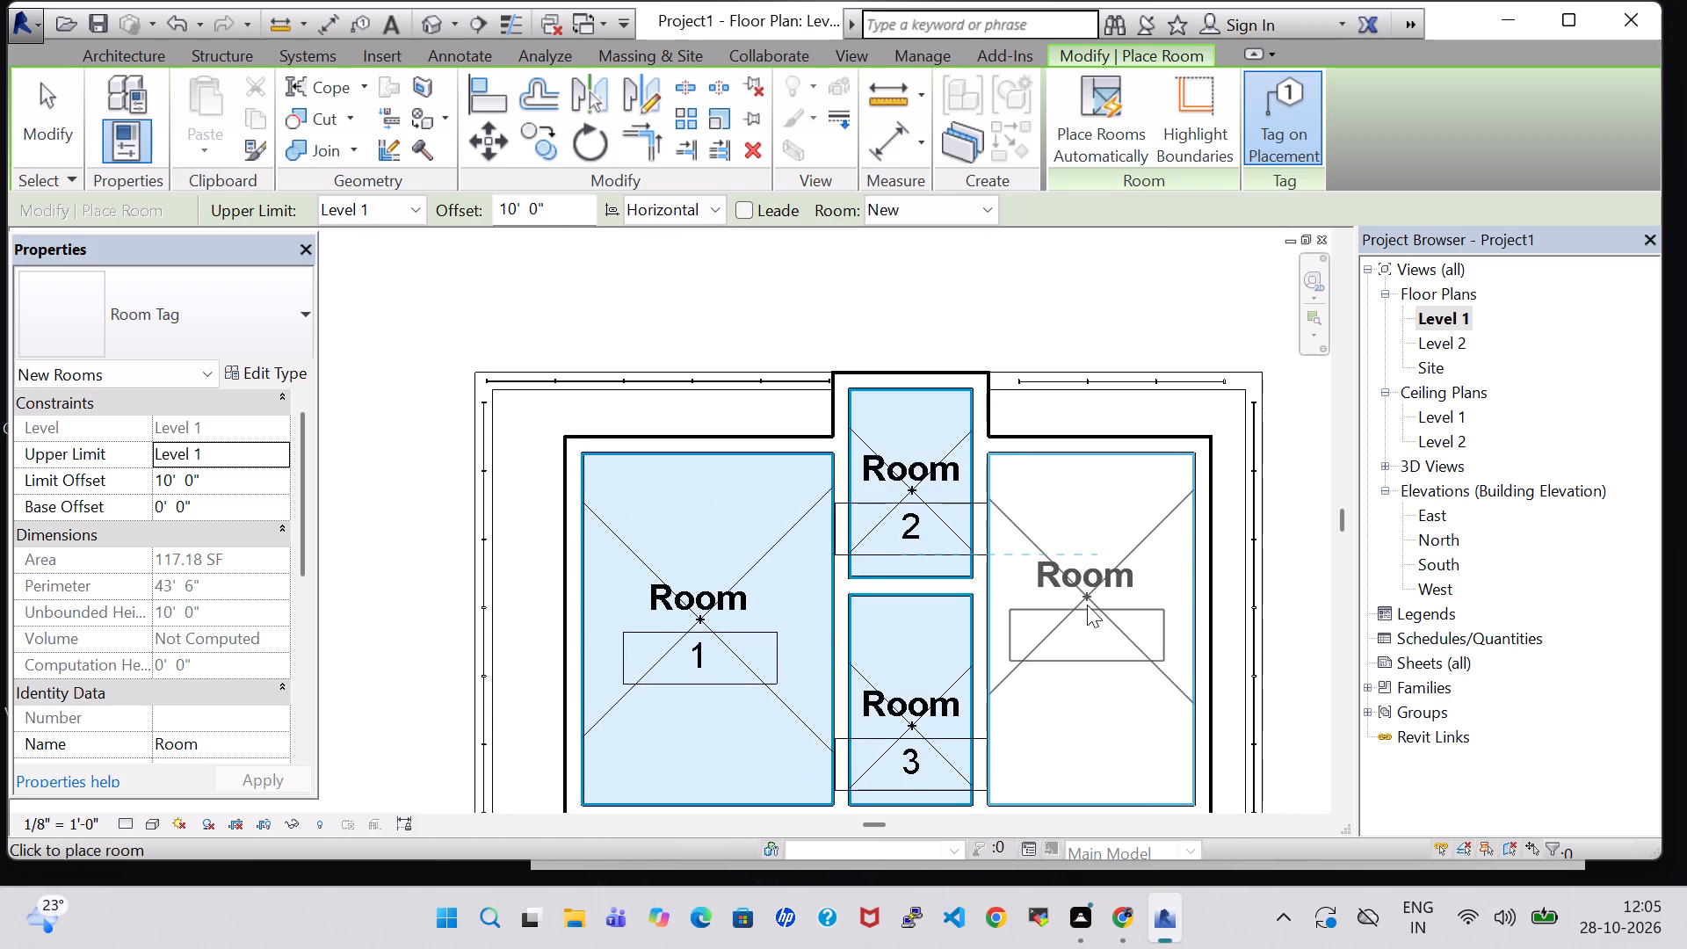
{"action": "left_click", "coordinate": [1087, 605]}
{"action": "scroll", "coordinate": [1083, 619], "scroll_direction": "down", "scroll_amount": 3}
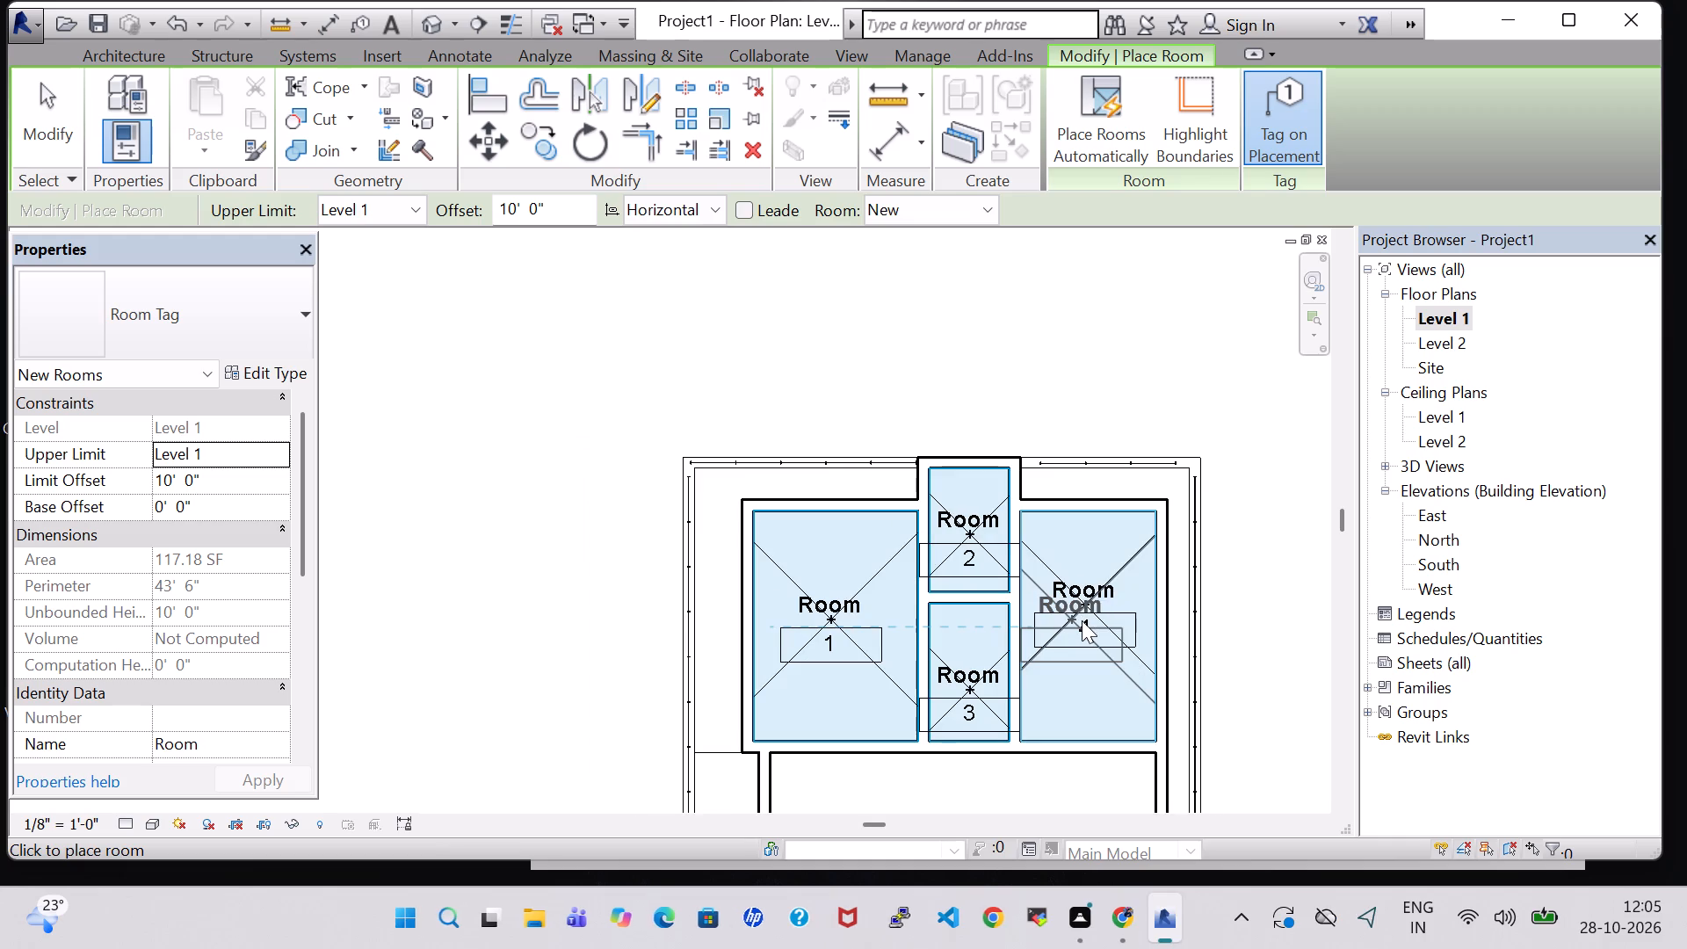
{"action": "middle_click_drag", "start_coordinate": [1082, 620], "coordinate": [1029, 434]}
{"action": "scroll", "coordinate": [1021, 438], "scroll_direction": "down", "scroll_amount": 2}
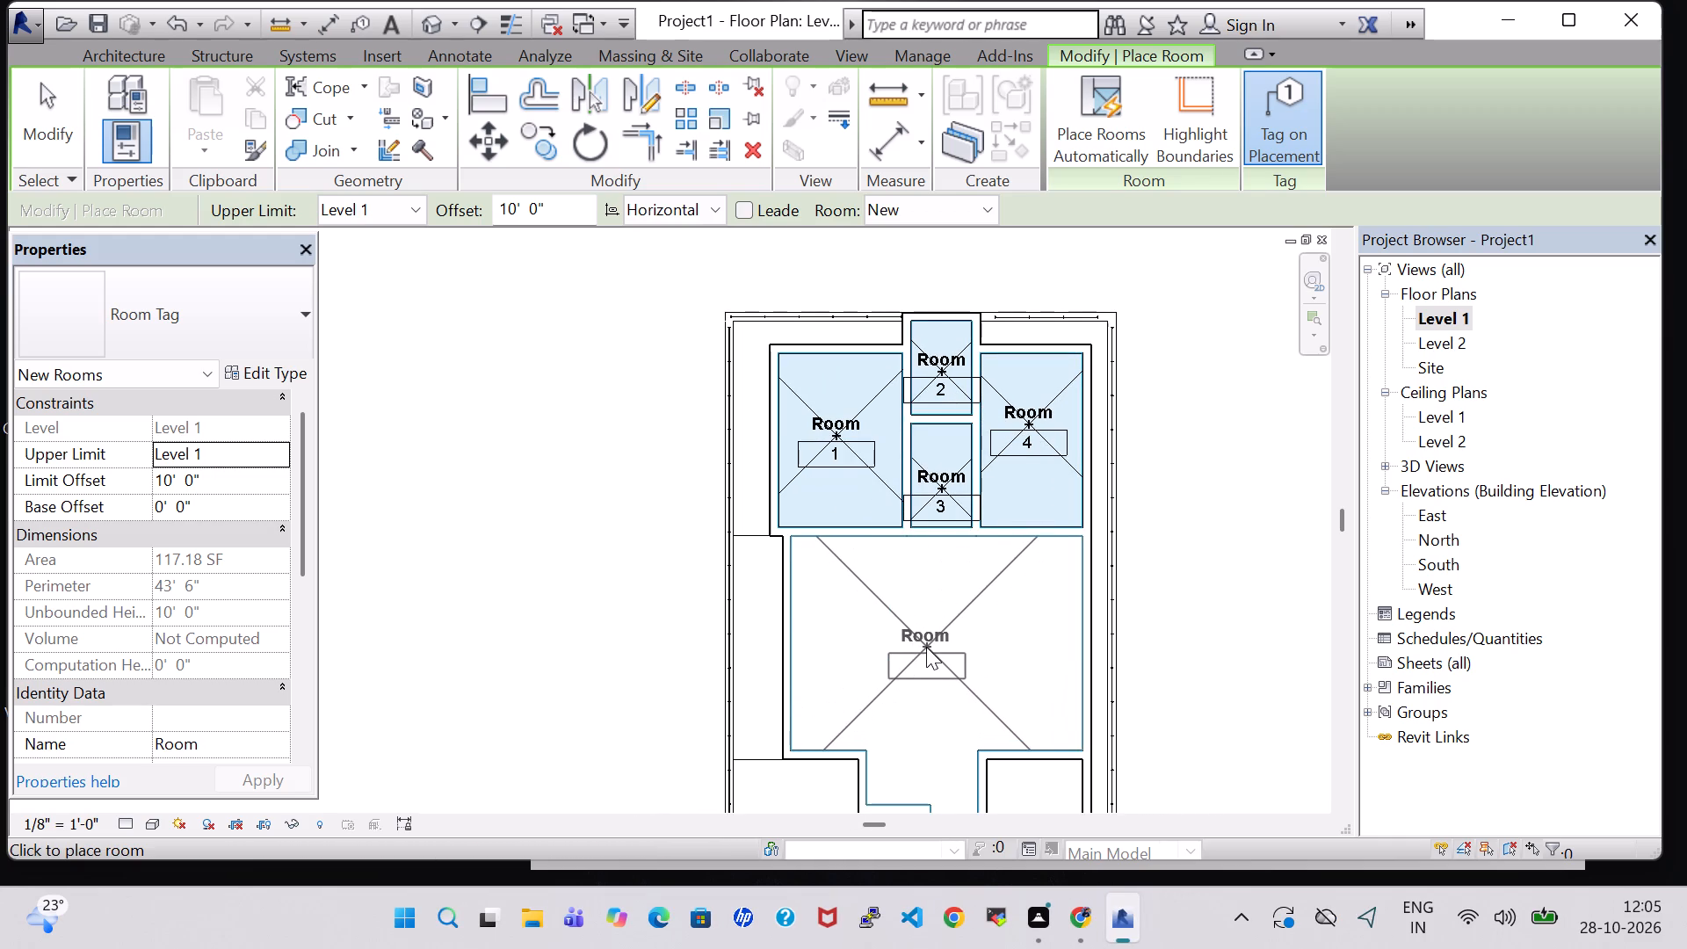
{"action": "left_click", "coordinate": [926, 647]}
{"action": "scroll", "coordinate": [942, 647], "scroll_direction": "down", "scroll_amount": 2}
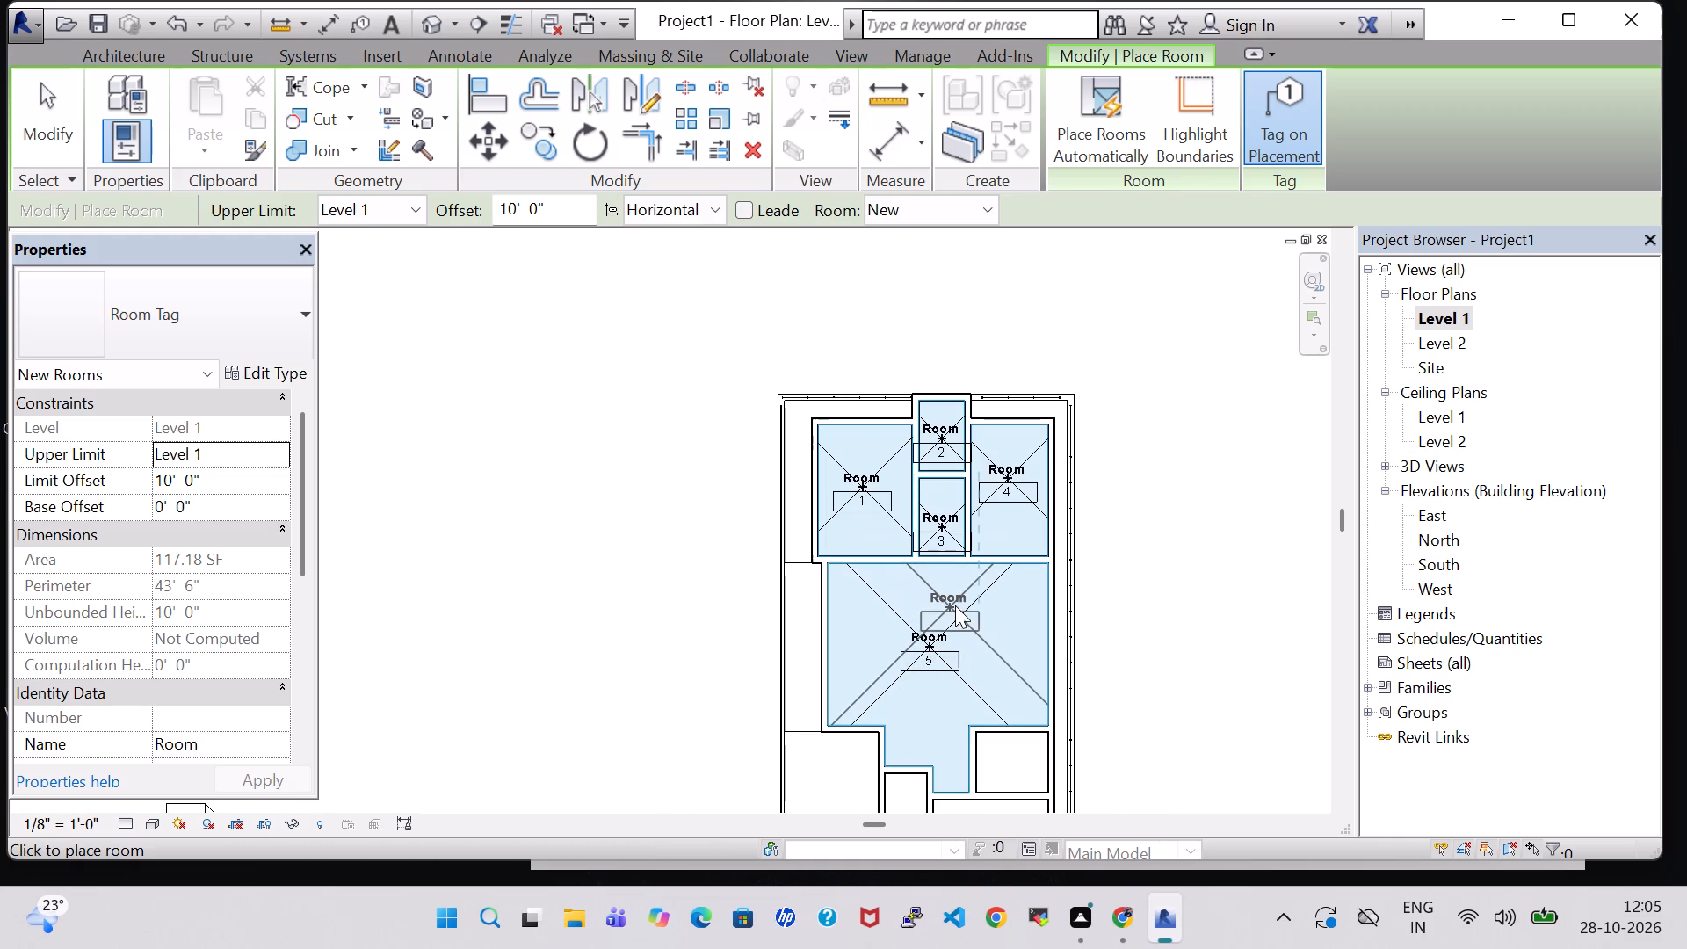
{"action": "key", "text": "Escape"}
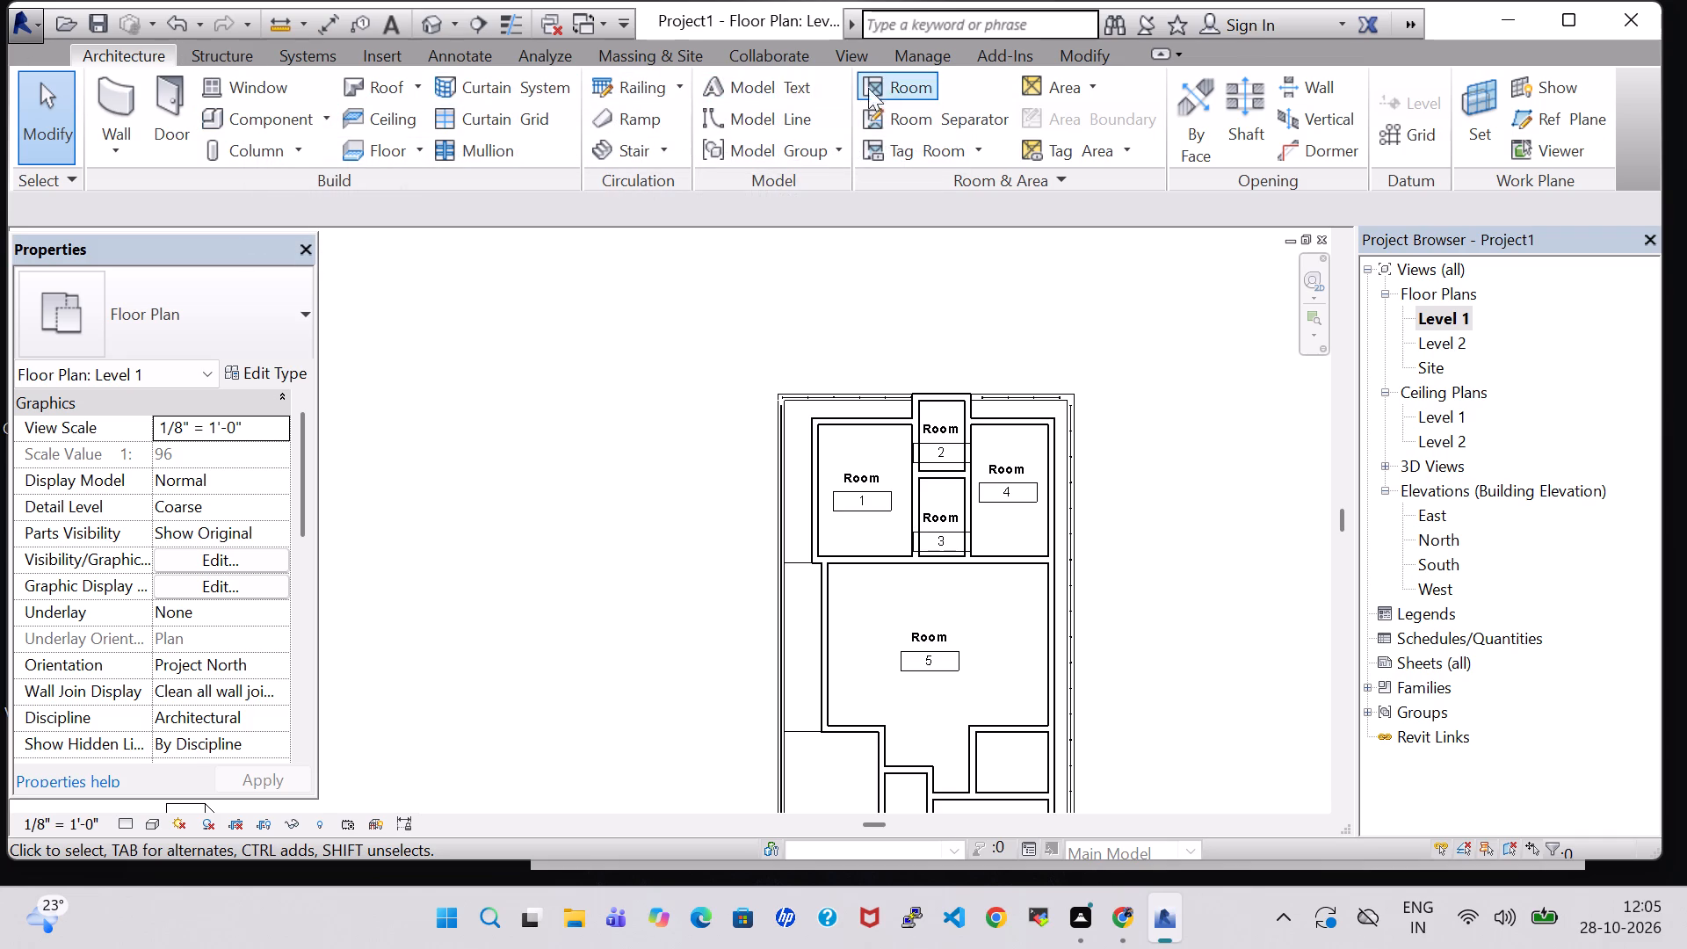
Place tagged rooms in the plan's lower-left open area and in the two small stacked rooms beside it.
{"action": "left_click", "coordinate": [893, 84]}
{"action": "middle_click_drag", "start_coordinate": [897, 664], "coordinate": [914, 283]}
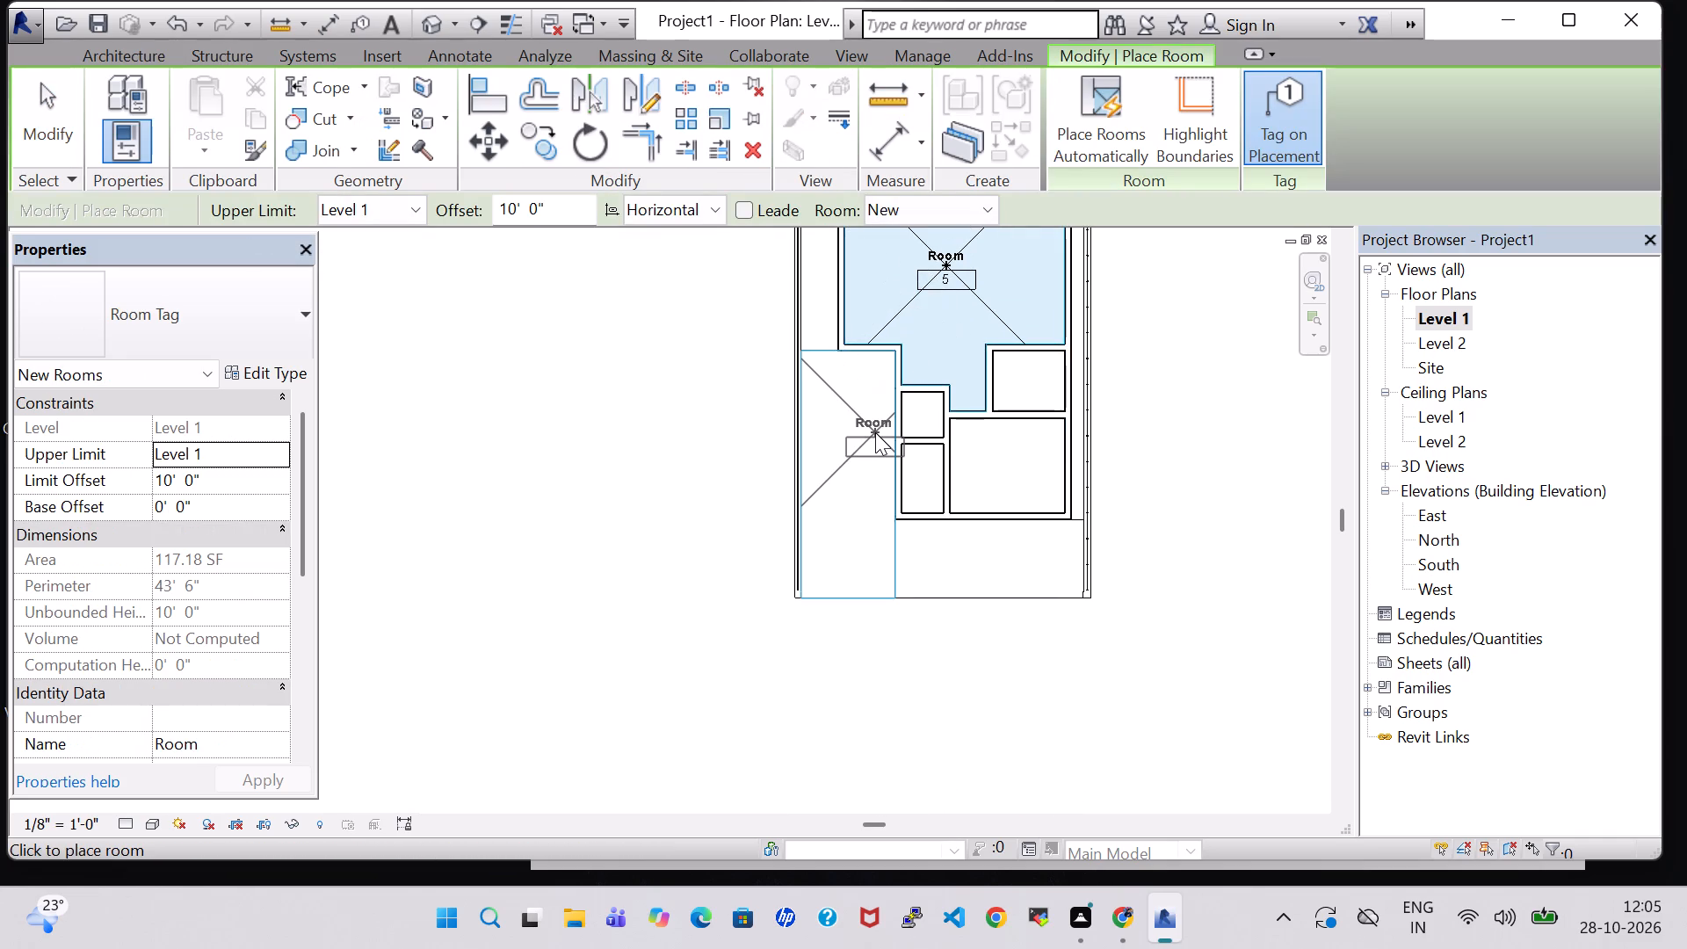
{"action": "scroll", "coordinate": [875, 432], "scroll_direction": "up", "scroll_amount": 3}
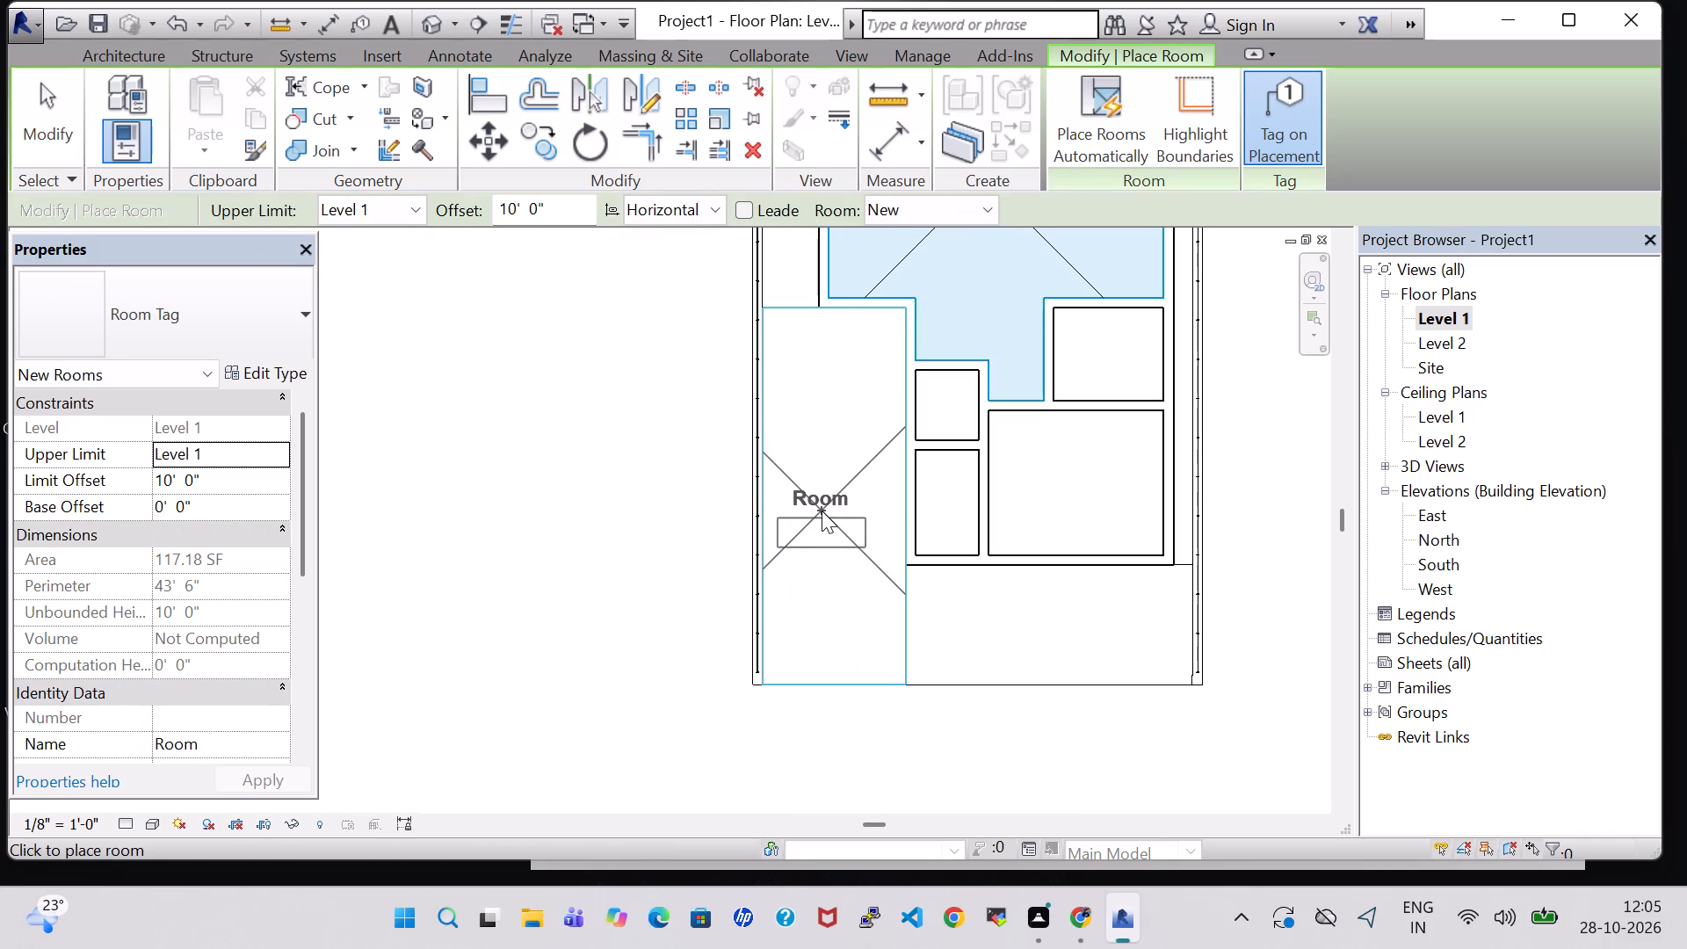
{"action": "left_click", "coordinate": [822, 511]}
{"action": "scroll", "coordinate": [872, 576], "scroll_direction": "up", "scroll_amount": 1}
{"action": "scroll", "coordinate": [872, 576], "scroll_direction": "down", "scroll_amount": 3}
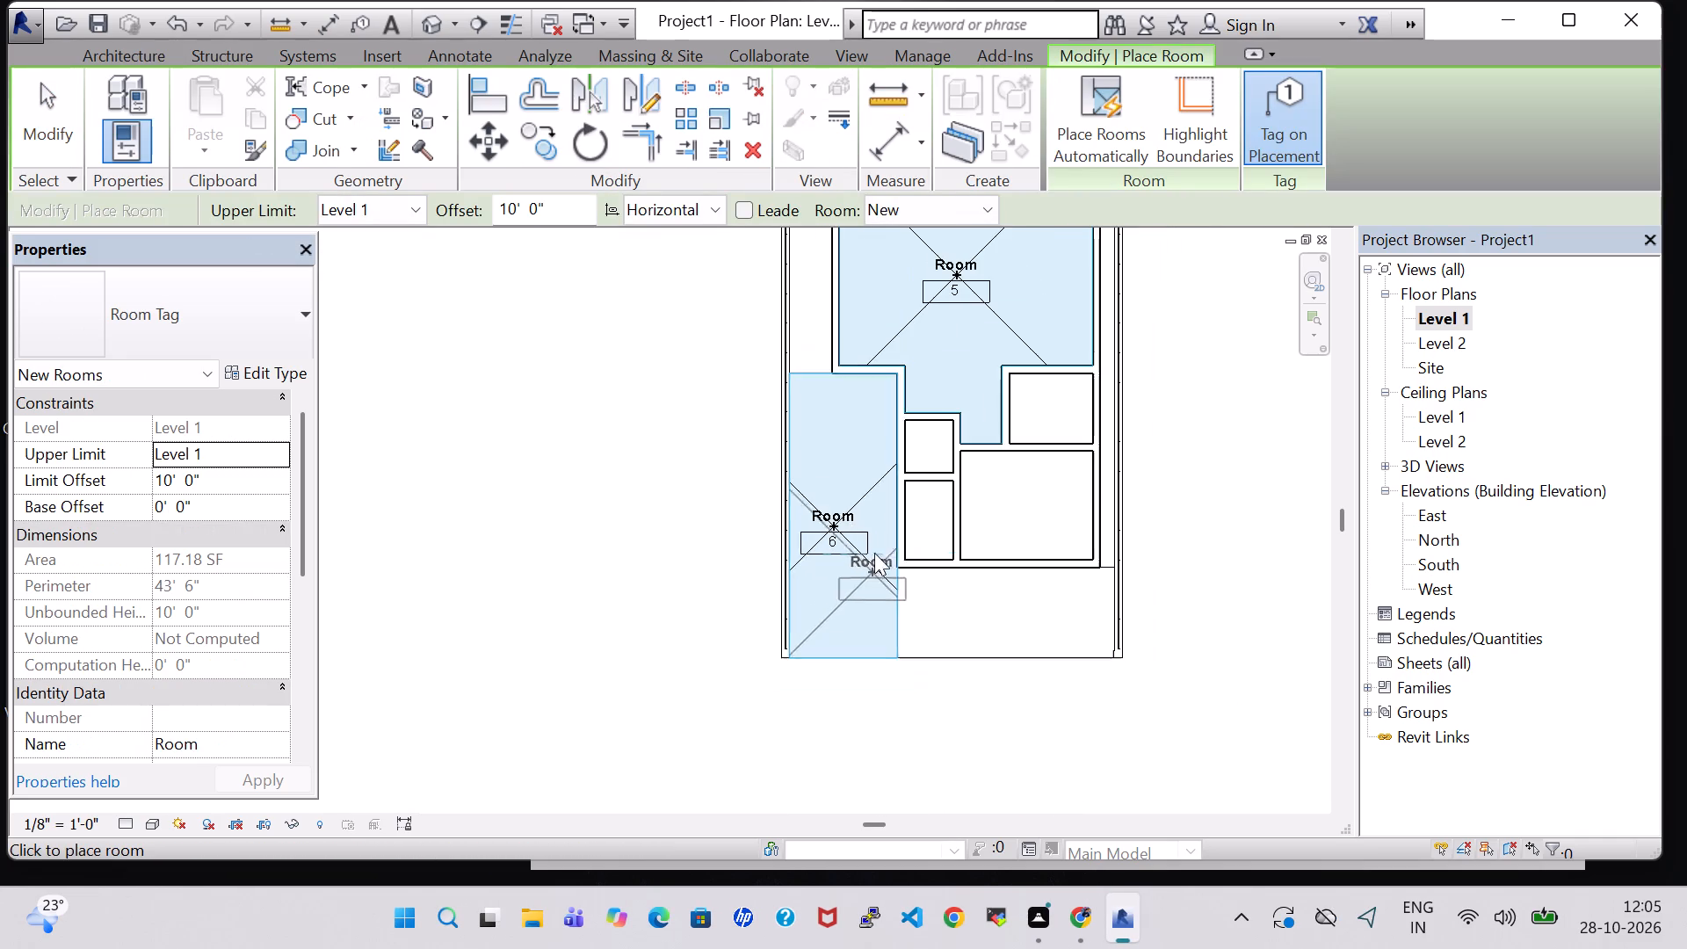
{"action": "middle_click_drag", "start_coordinate": [930, 446], "coordinate": [714, 727]}
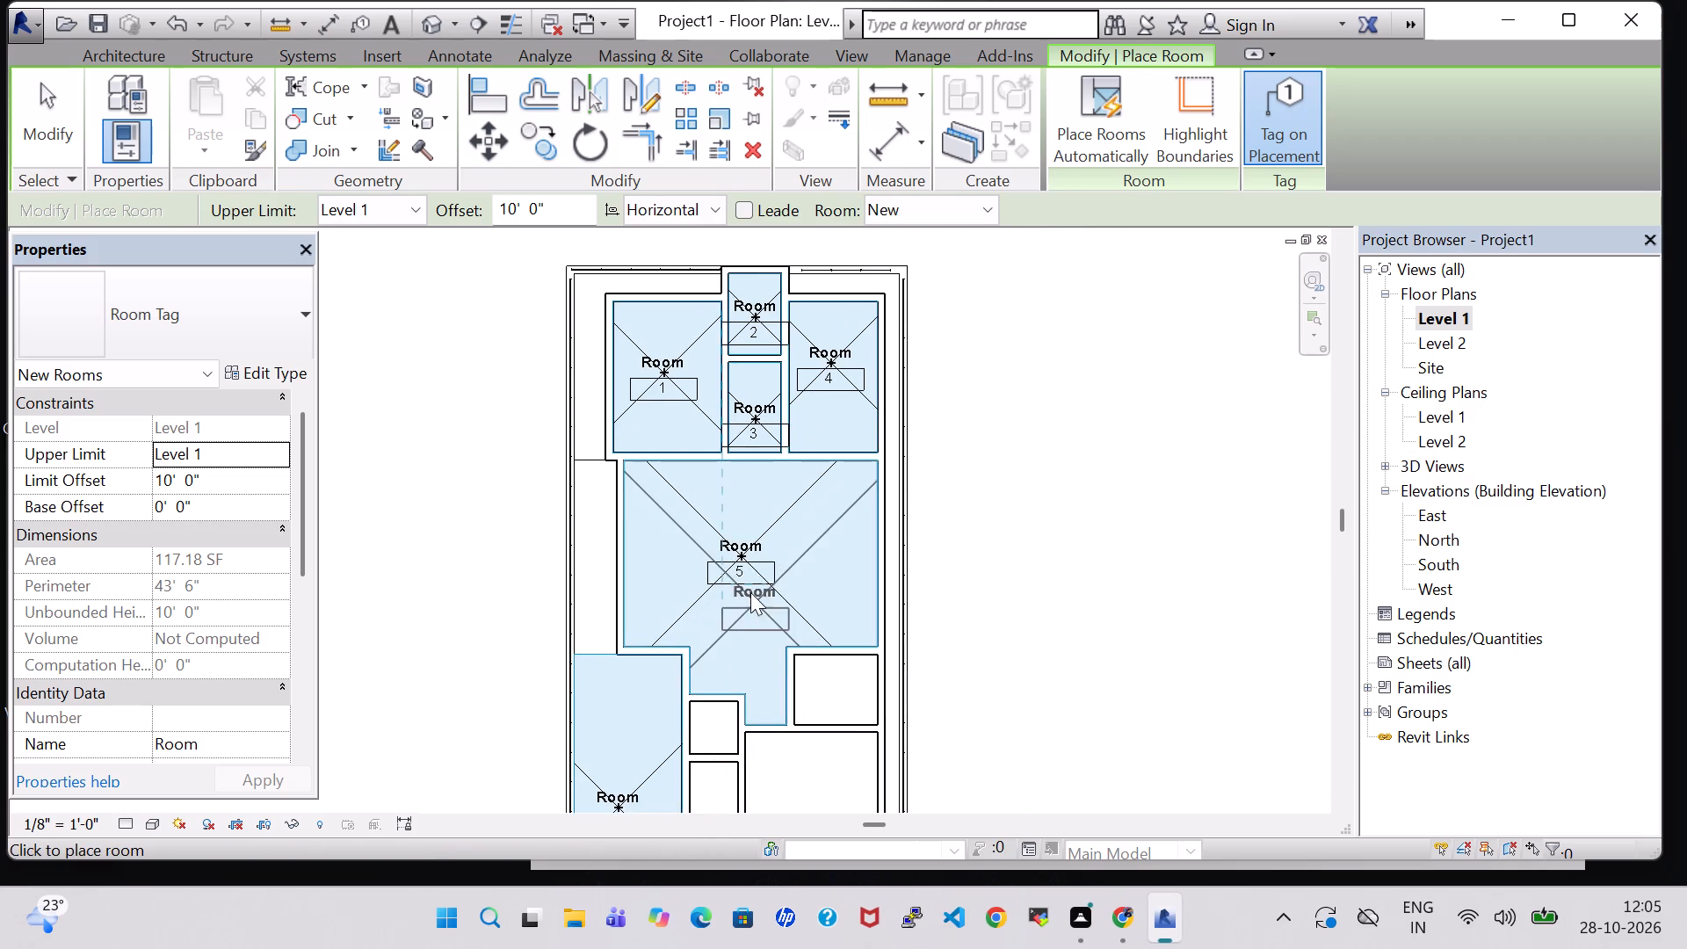
{"action": "middle_click_drag", "start_coordinate": [750, 592], "coordinate": [887, 256]}
{"action": "scroll", "coordinate": [884, 375], "scroll_direction": "up", "scroll_amount": 9}
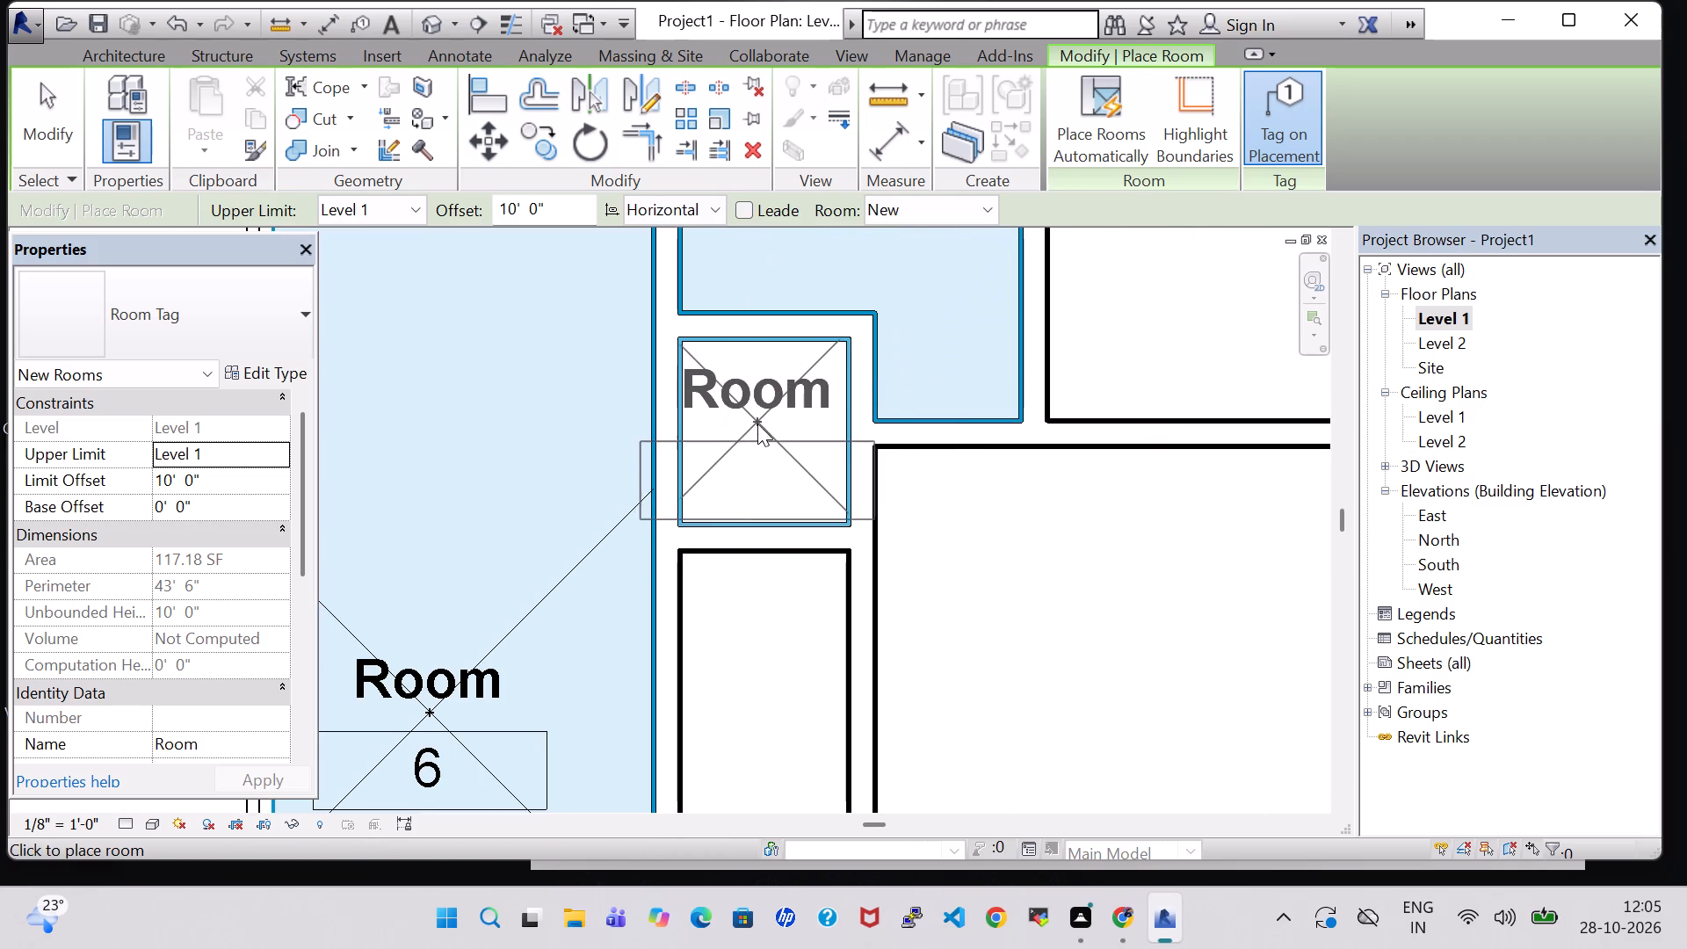
{"action": "left_click", "coordinate": [768, 454]}
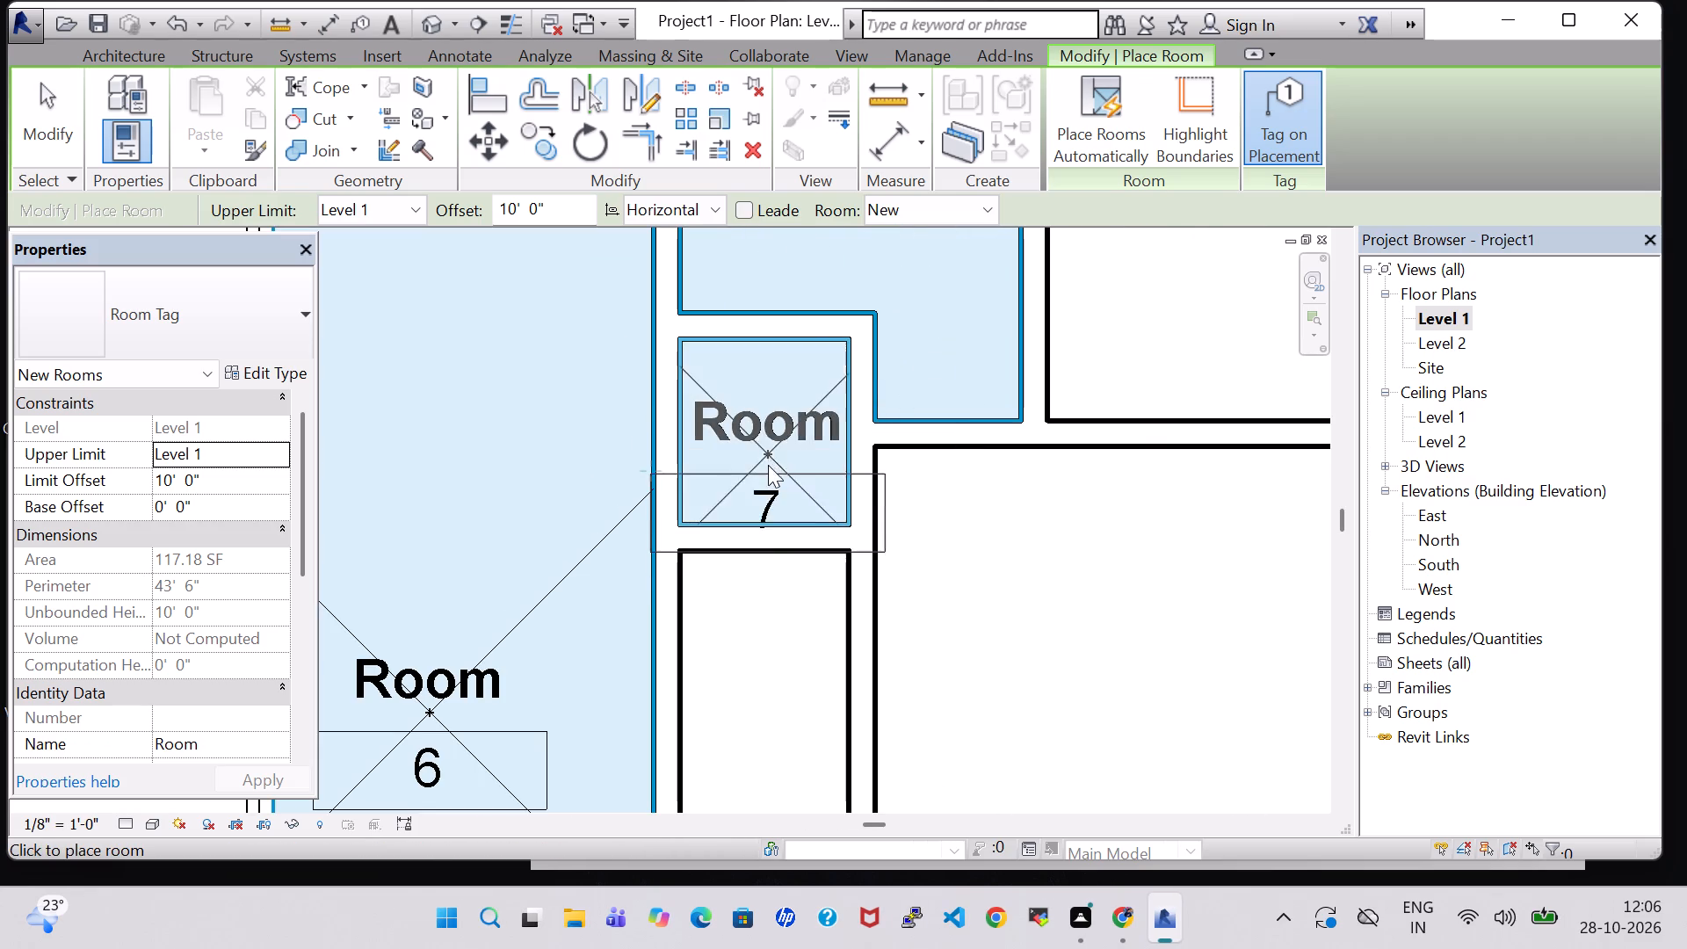
{"action": "middle_click_drag", "start_coordinate": [764, 685], "coordinate": [779, 483]}
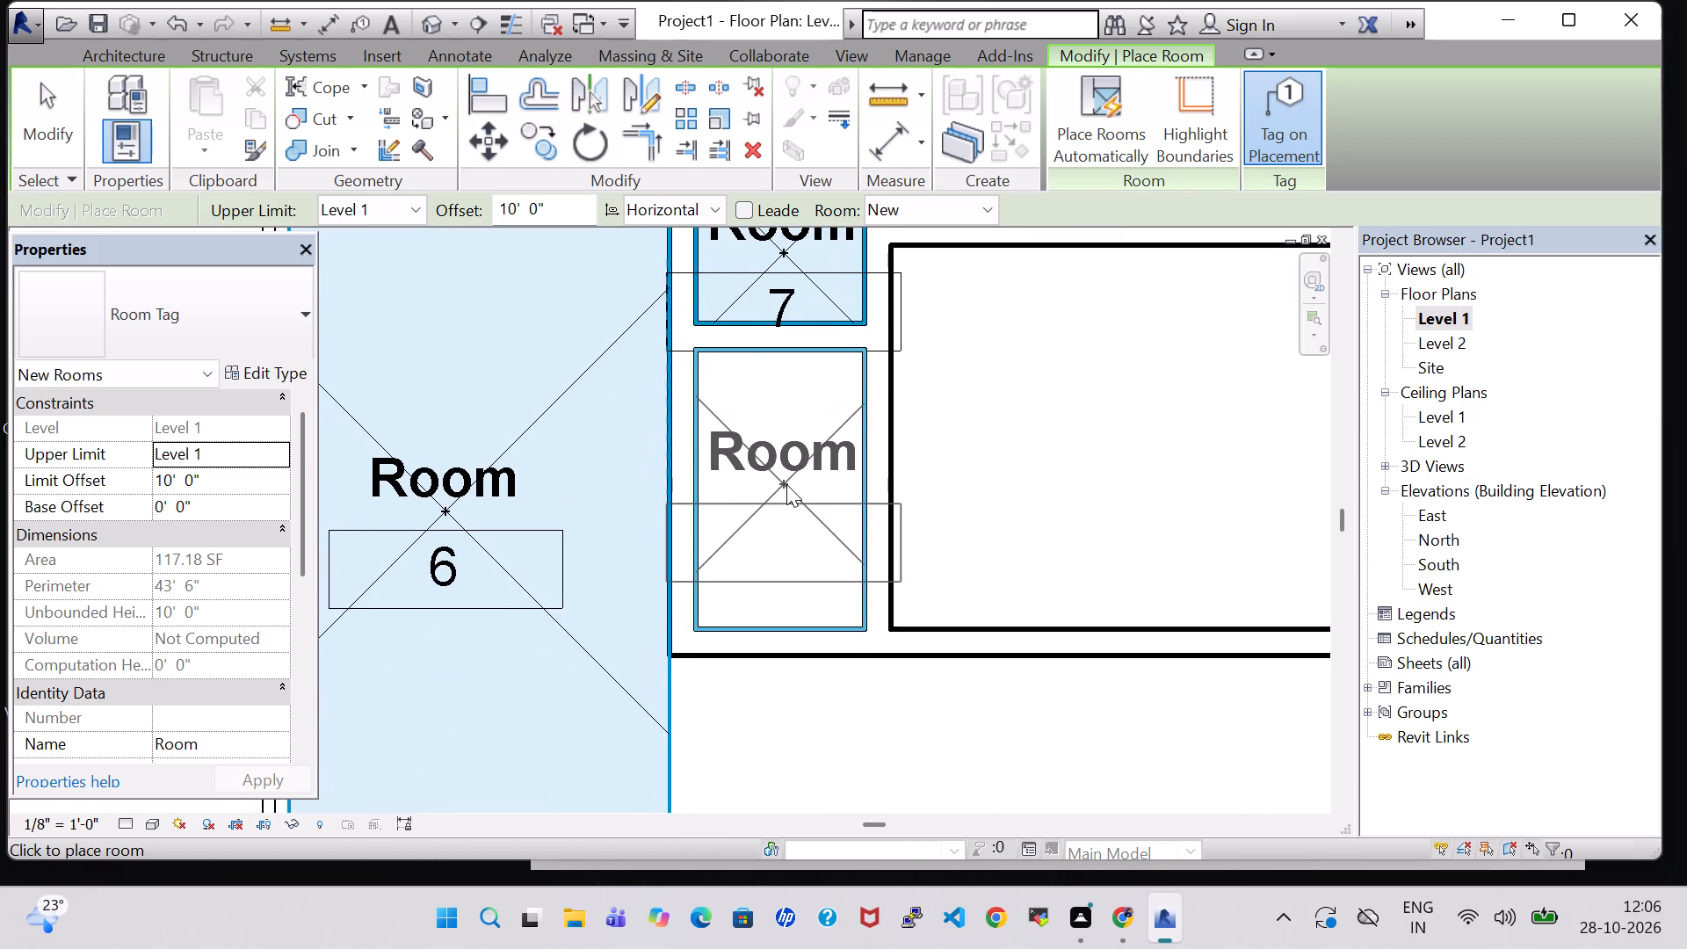
{"action": "left_click", "coordinate": [786, 503]}
Place tagged rooms in the plan's lower-right room and in the smaller room directly above it.
{"action": "middle_click_drag", "start_coordinate": [1017, 476], "coordinate": [659, 586]}
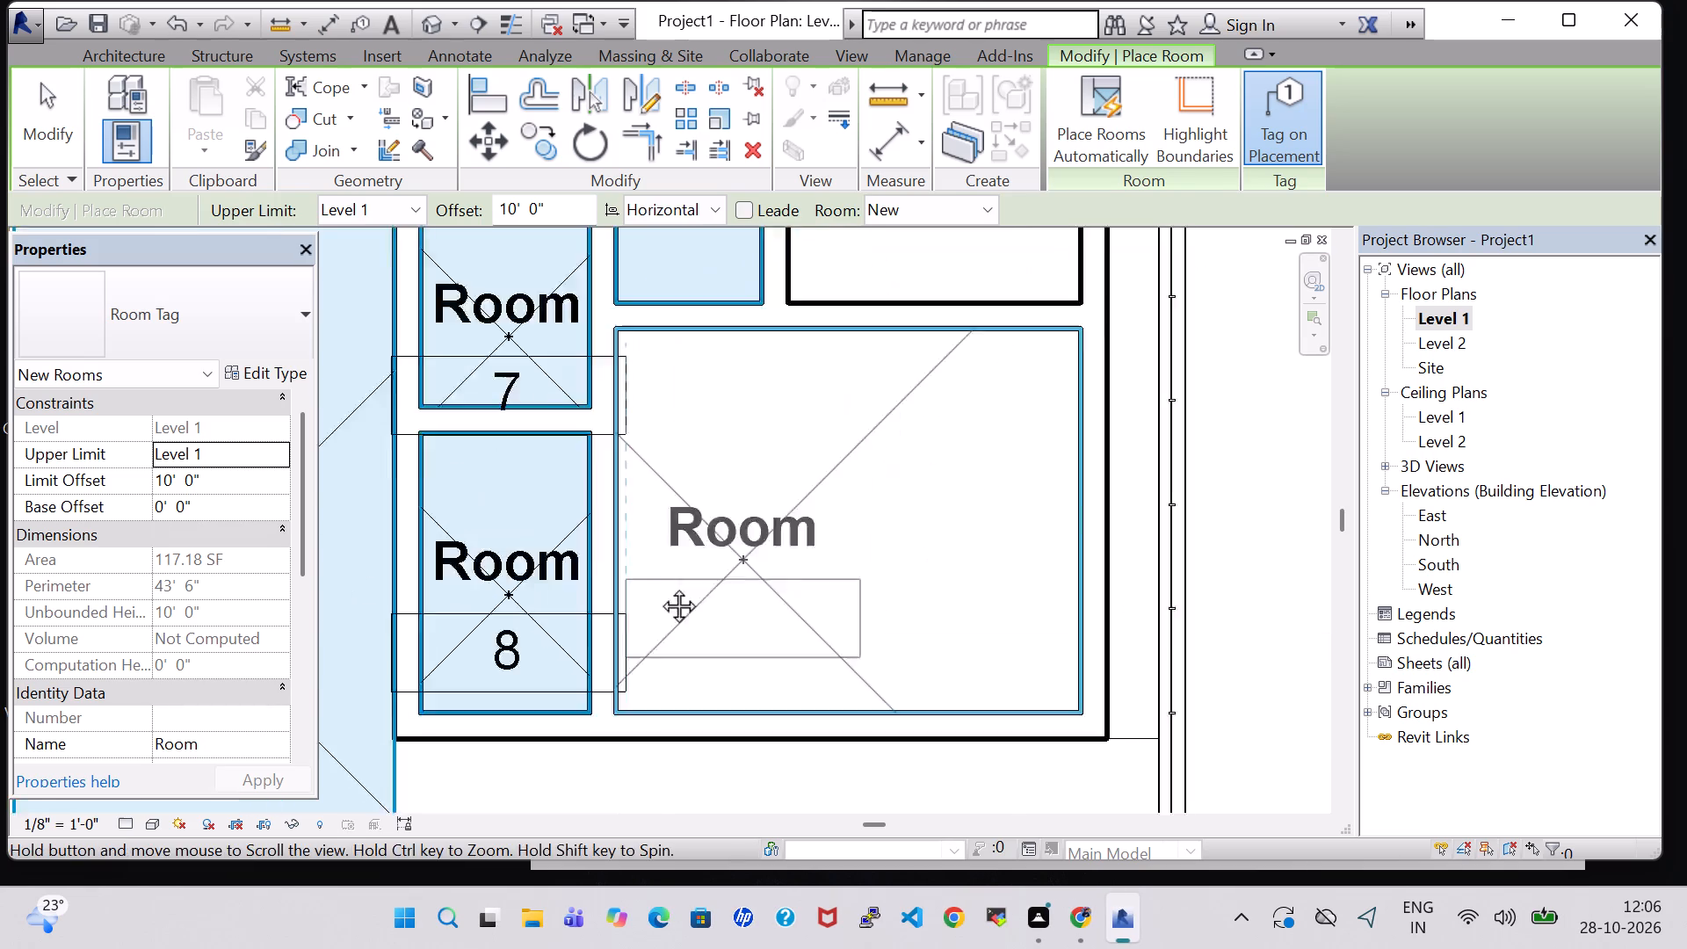
{"action": "middle_click_drag", "start_coordinate": [659, 586], "coordinate": [525, 625]}
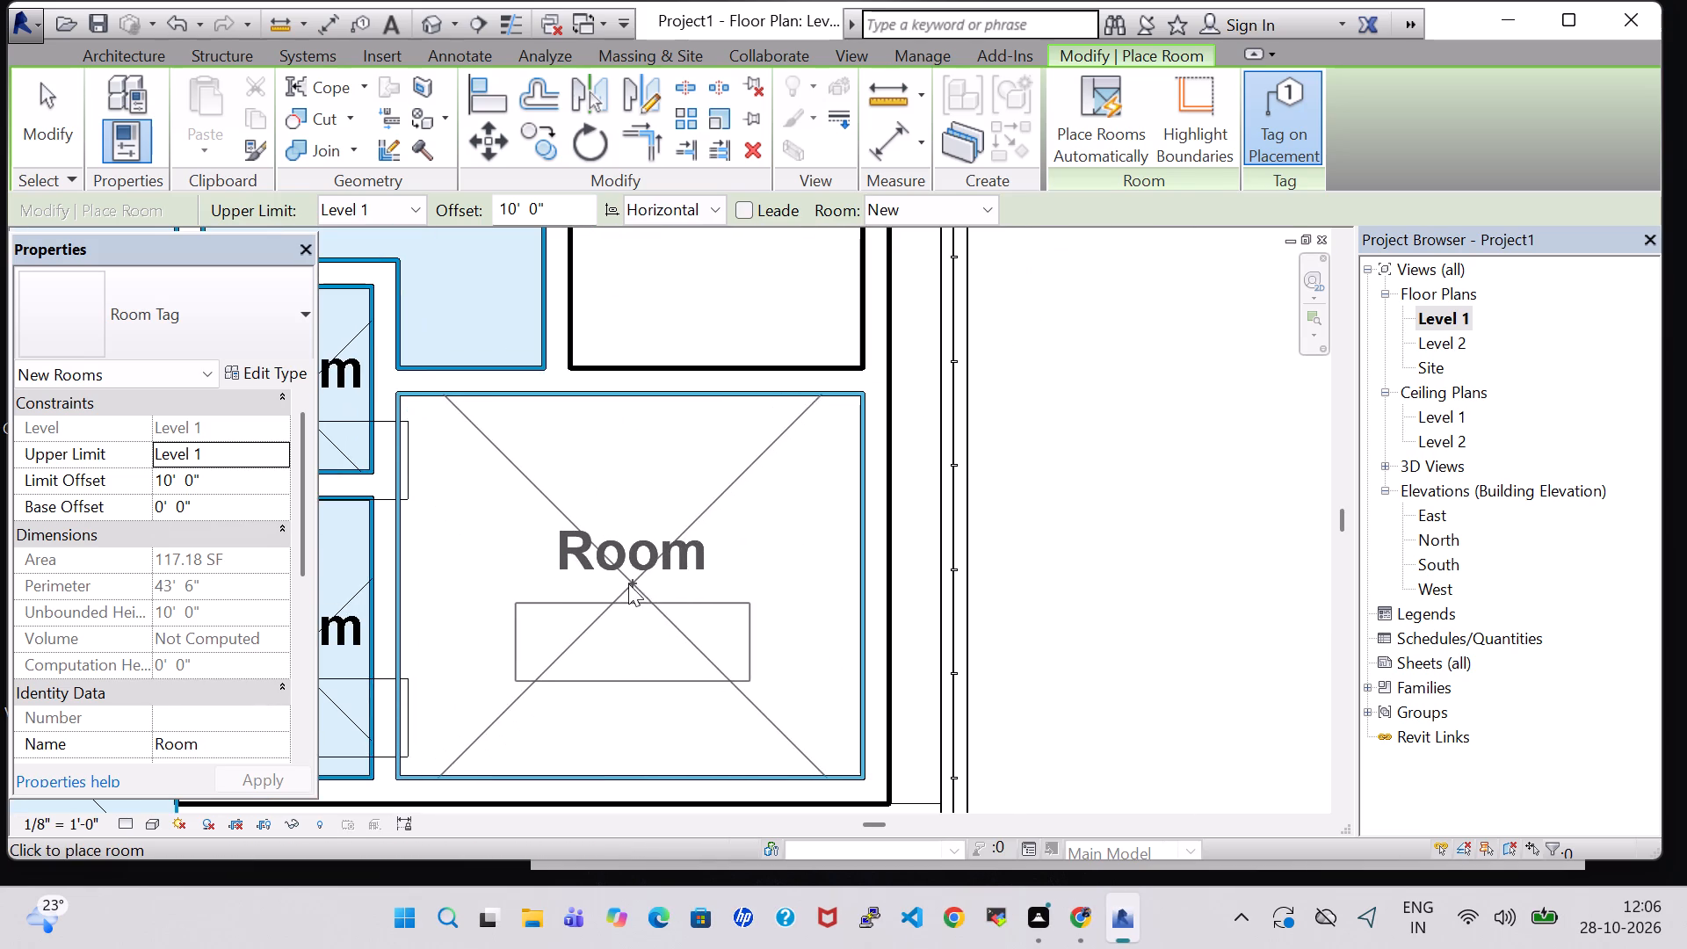
{"action": "left_click", "coordinate": [624, 576]}
{"action": "middle_click_drag", "start_coordinate": [655, 501], "coordinate": [661, 645]}
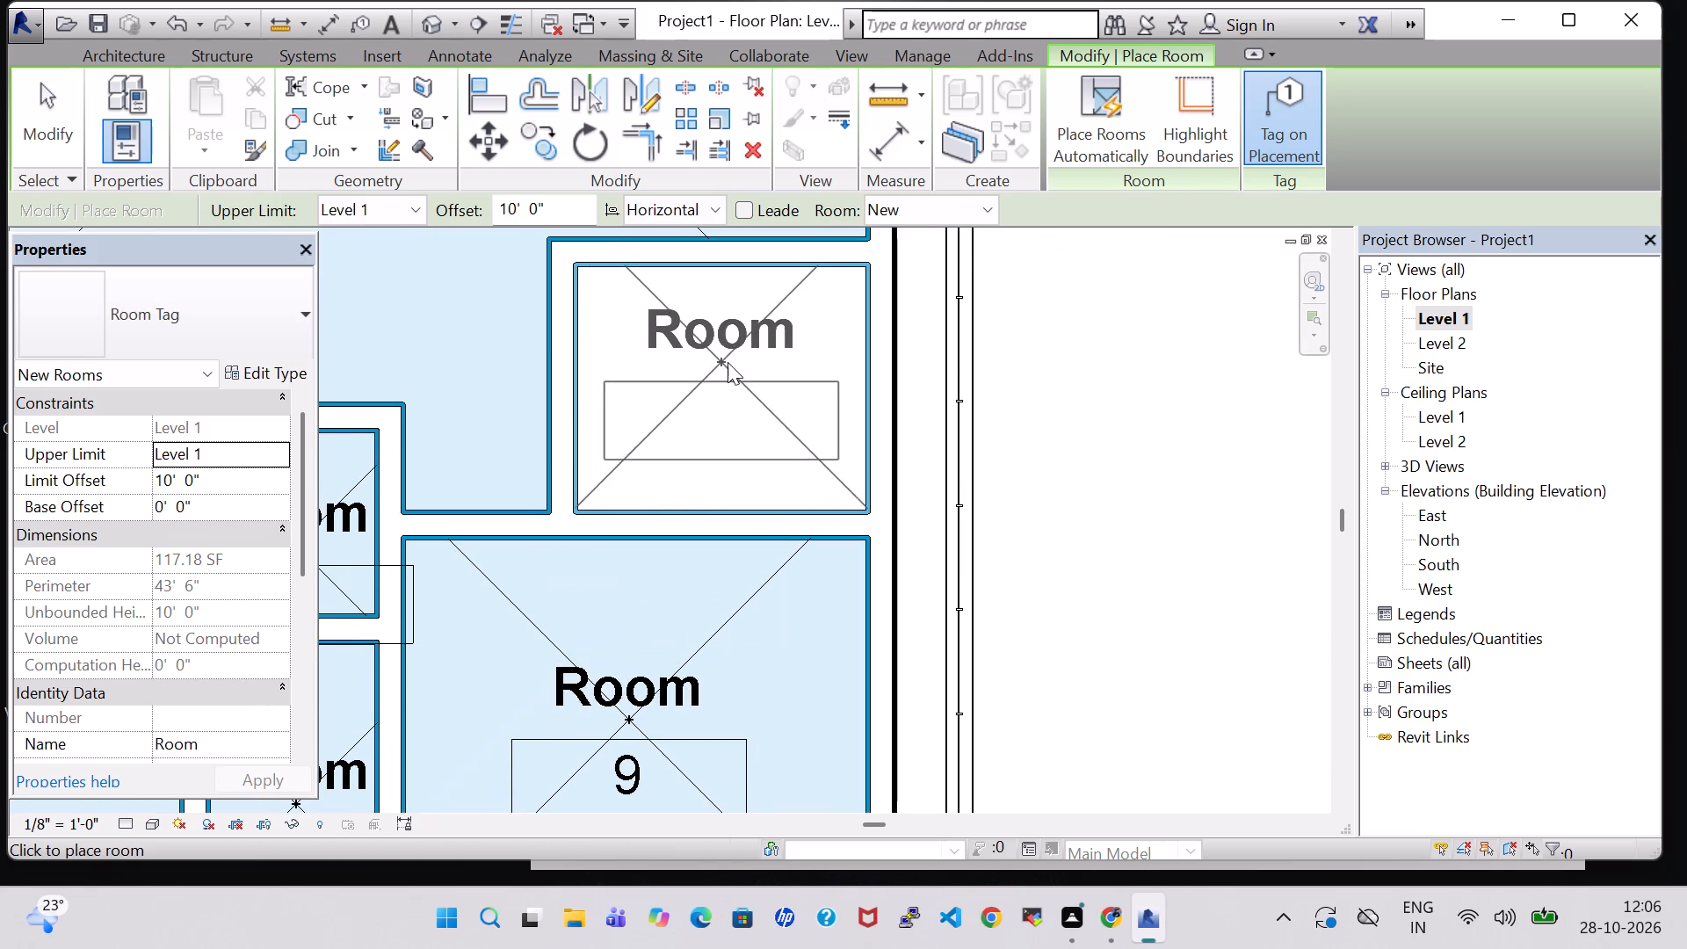
{"action": "left_click", "coordinate": [728, 362]}
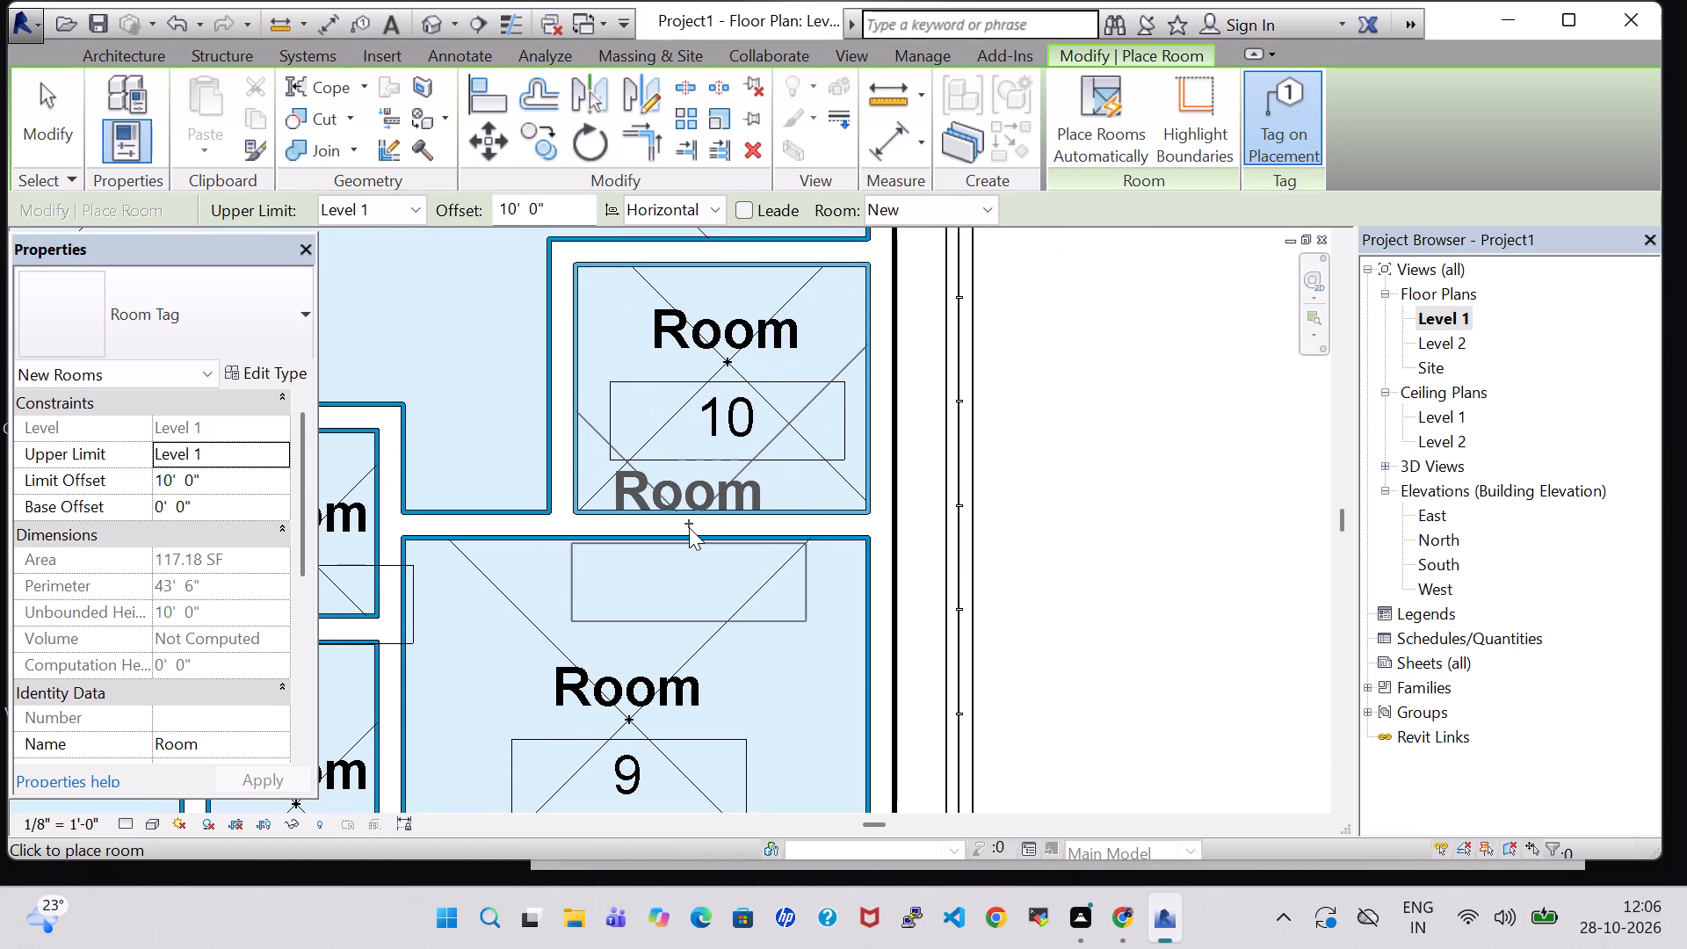
{"action": "scroll", "coordinate": [689, 527], "scroll_direction": "down", "scroll_amount": 9}
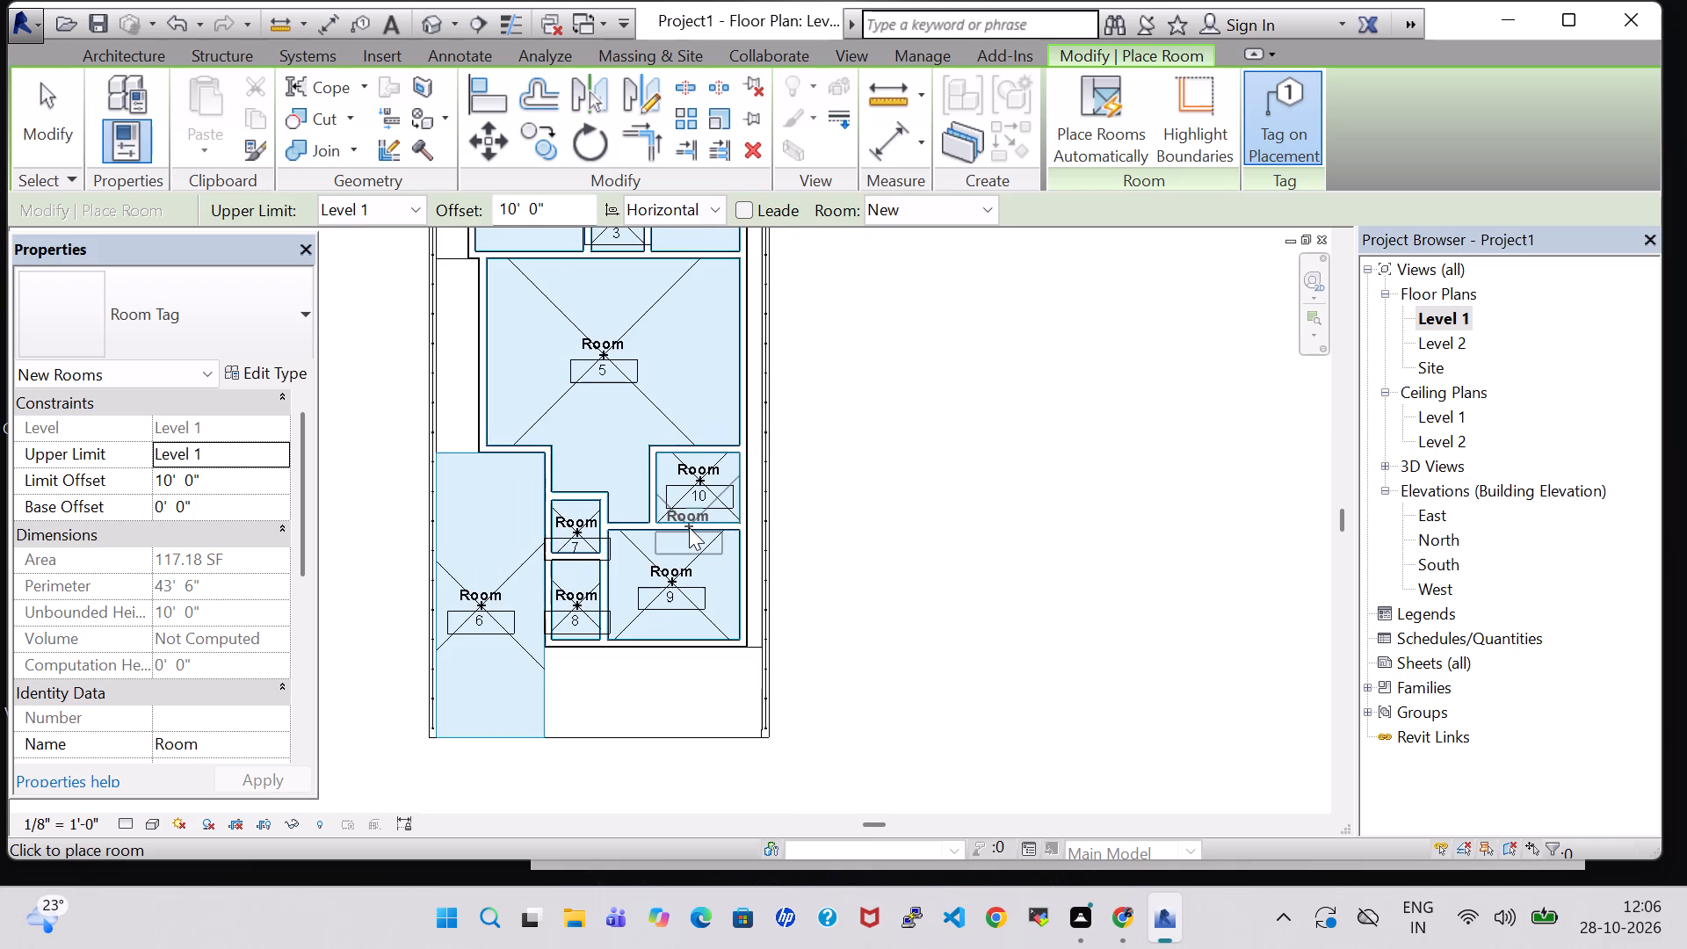
{"action": "scroll", "coordinate": [689, 527], "scroll_direction": "down", "scroll_amount": 1}
{"action": "middle_click_drag", "start_coordinate": [862, 384], "coordinate": [916, 580]}
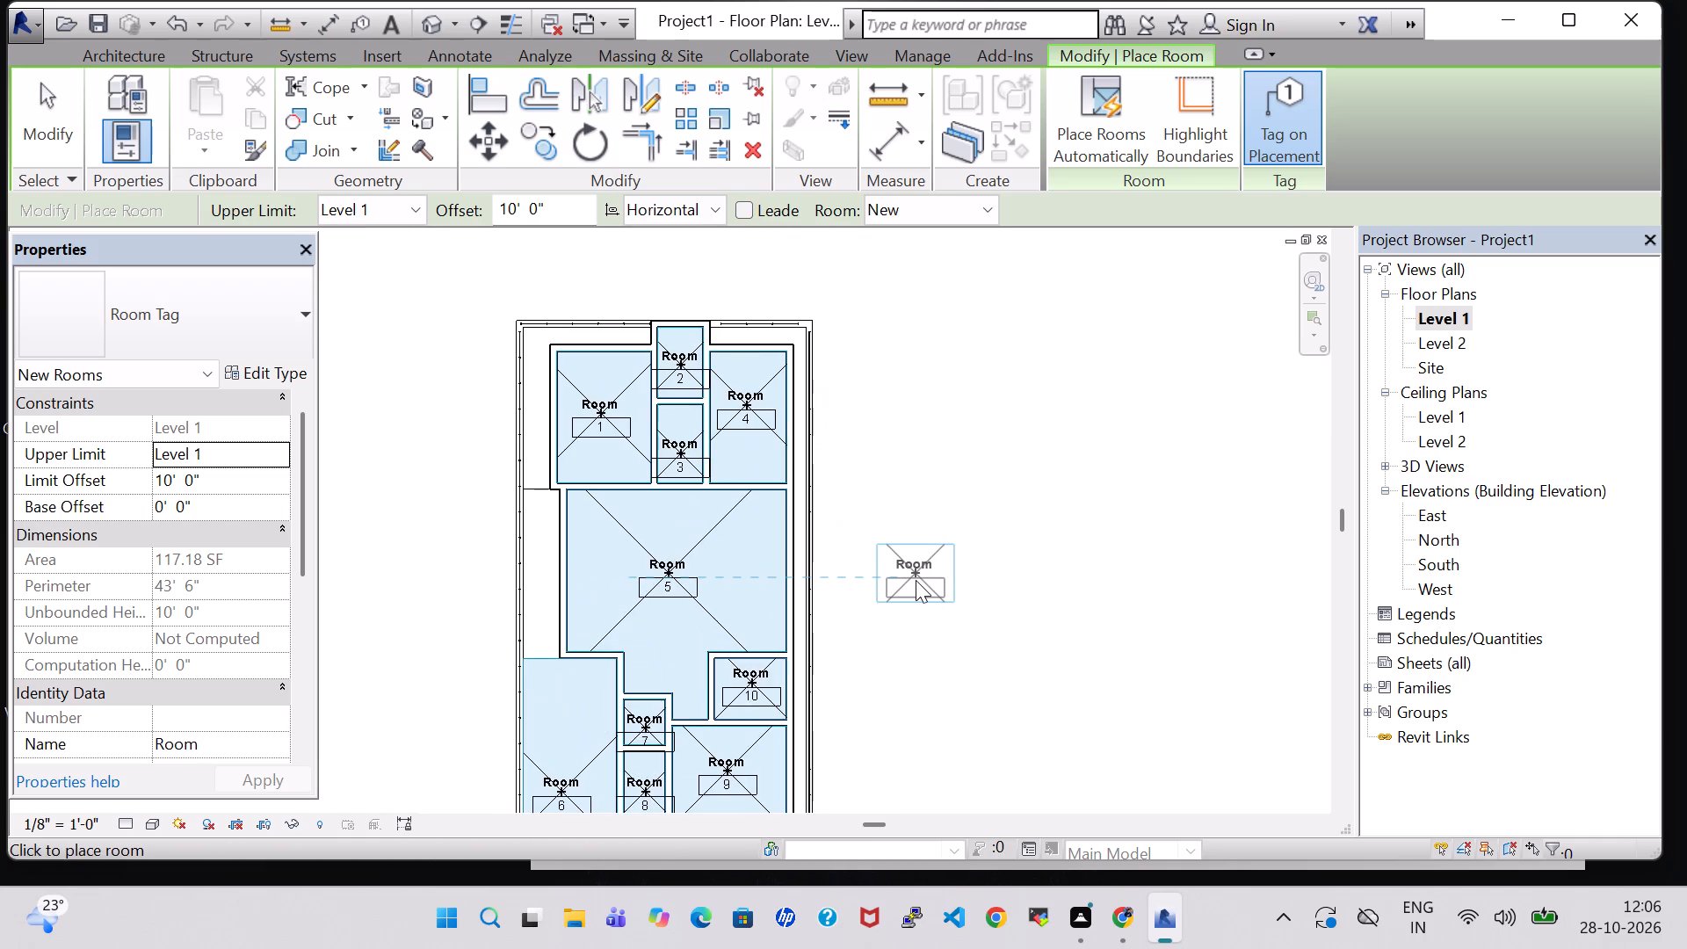
{"action": "key", "text": "Escape"}
{"action": "key", "text": "Escape"}
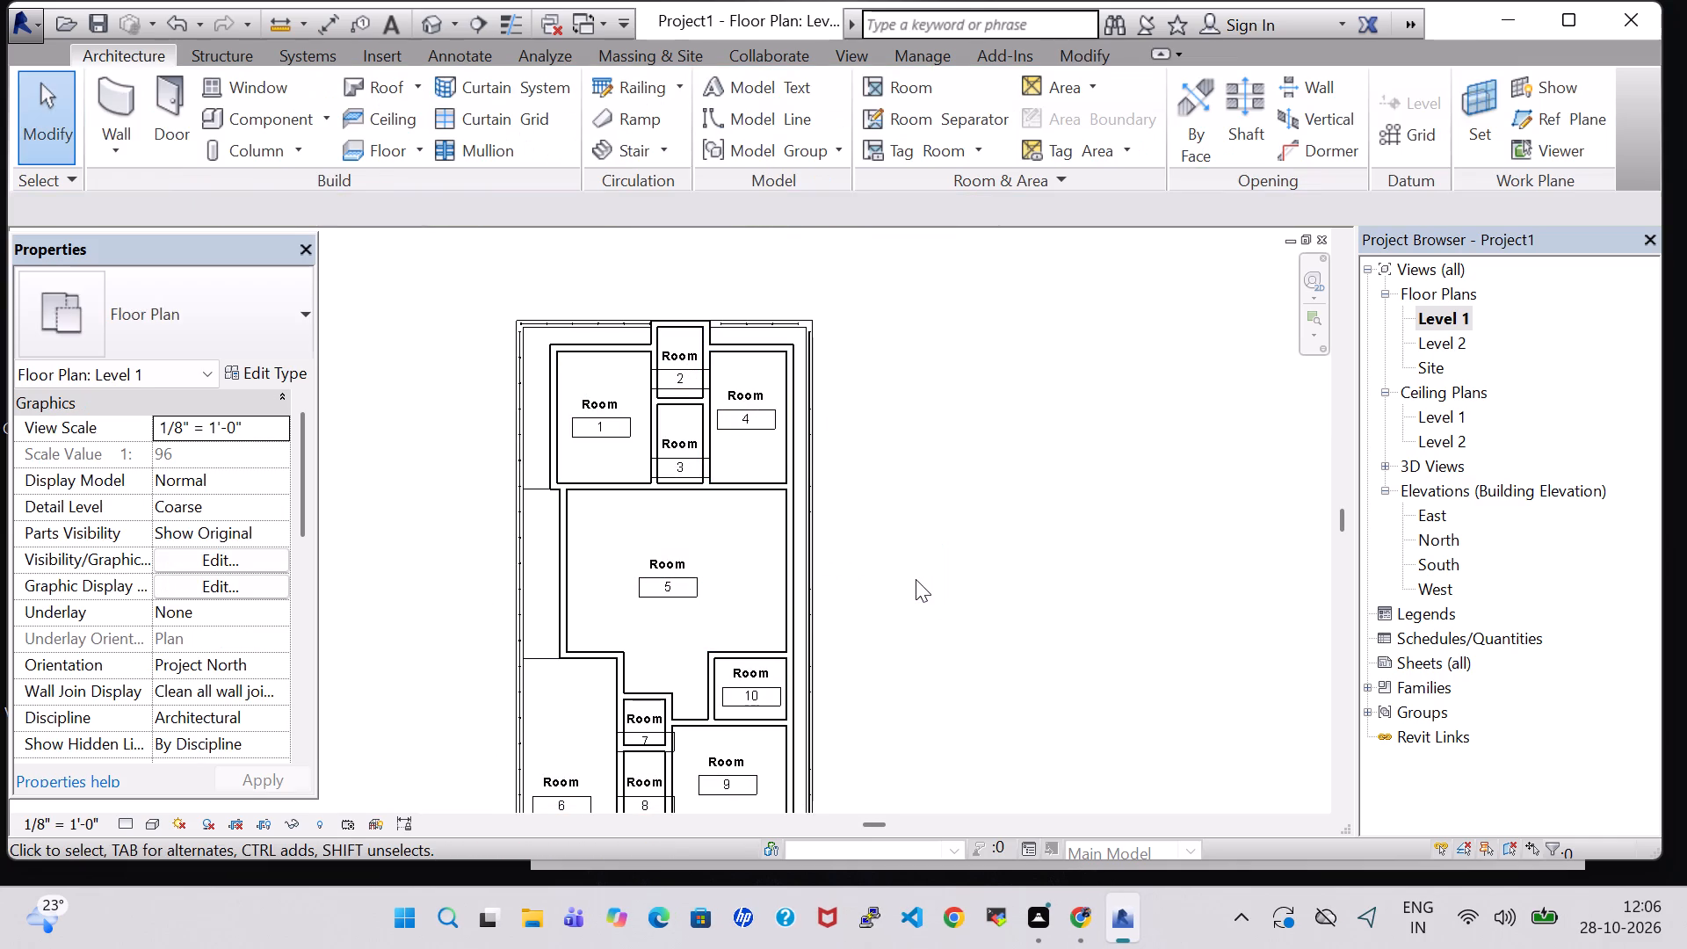
Assign the Brick, Common material to the structure layer of the Generic - 8" wall type.
{"action": "left_click", "coordinate": [741, 487]}
{"action": "left_click", "coordinate": [1083, 424]}
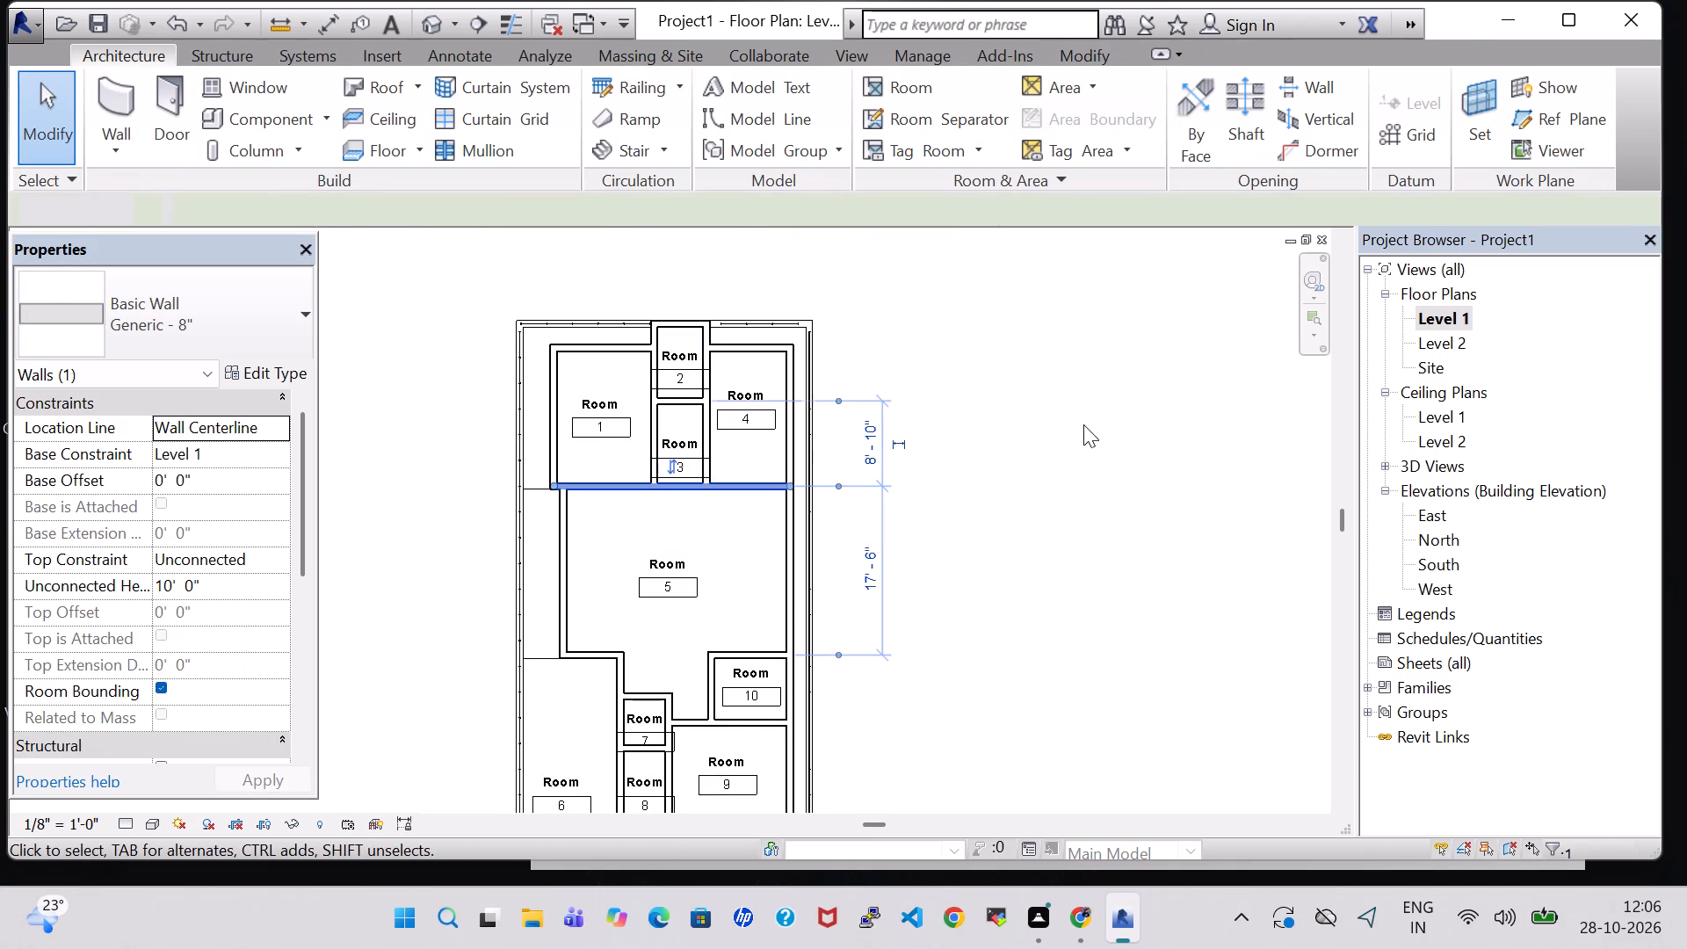
{"action": "left_click", "coordinate": [657, 414]}
{"action": "left_click", "coordinate": [919, 491]}
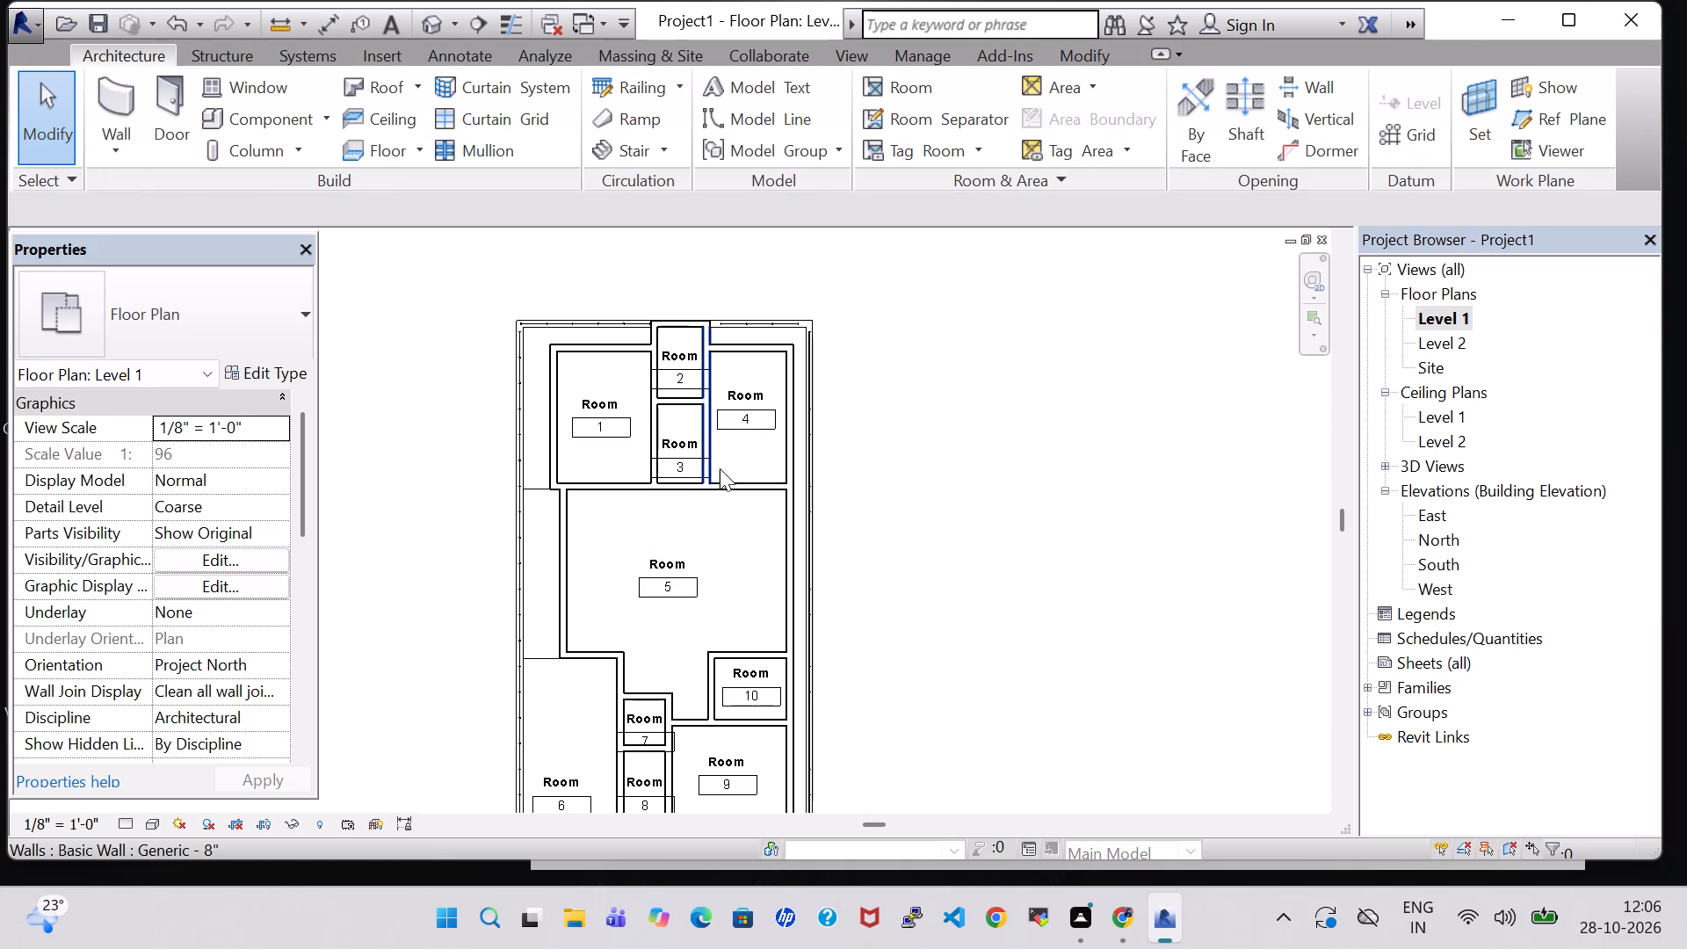
{"action": "left_click", "coordinate": [728, 482]}
{"action": "left_click", "coordinate": [258, 382]}
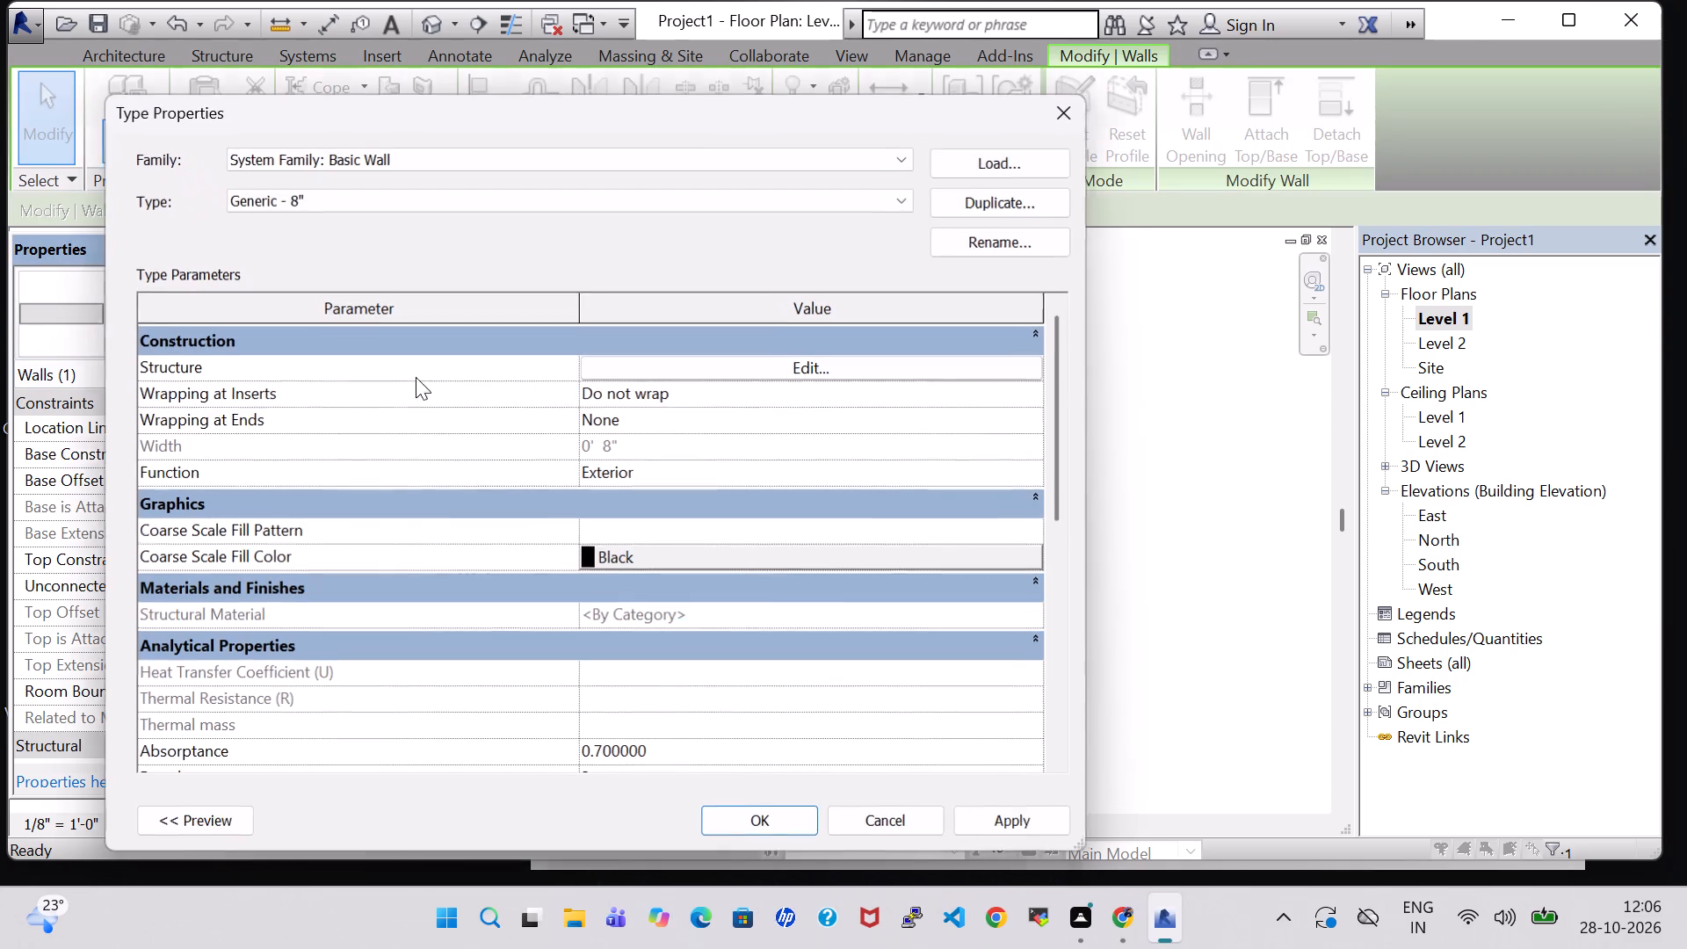
{"action": "left_click", "coordinate": [783, 368]}
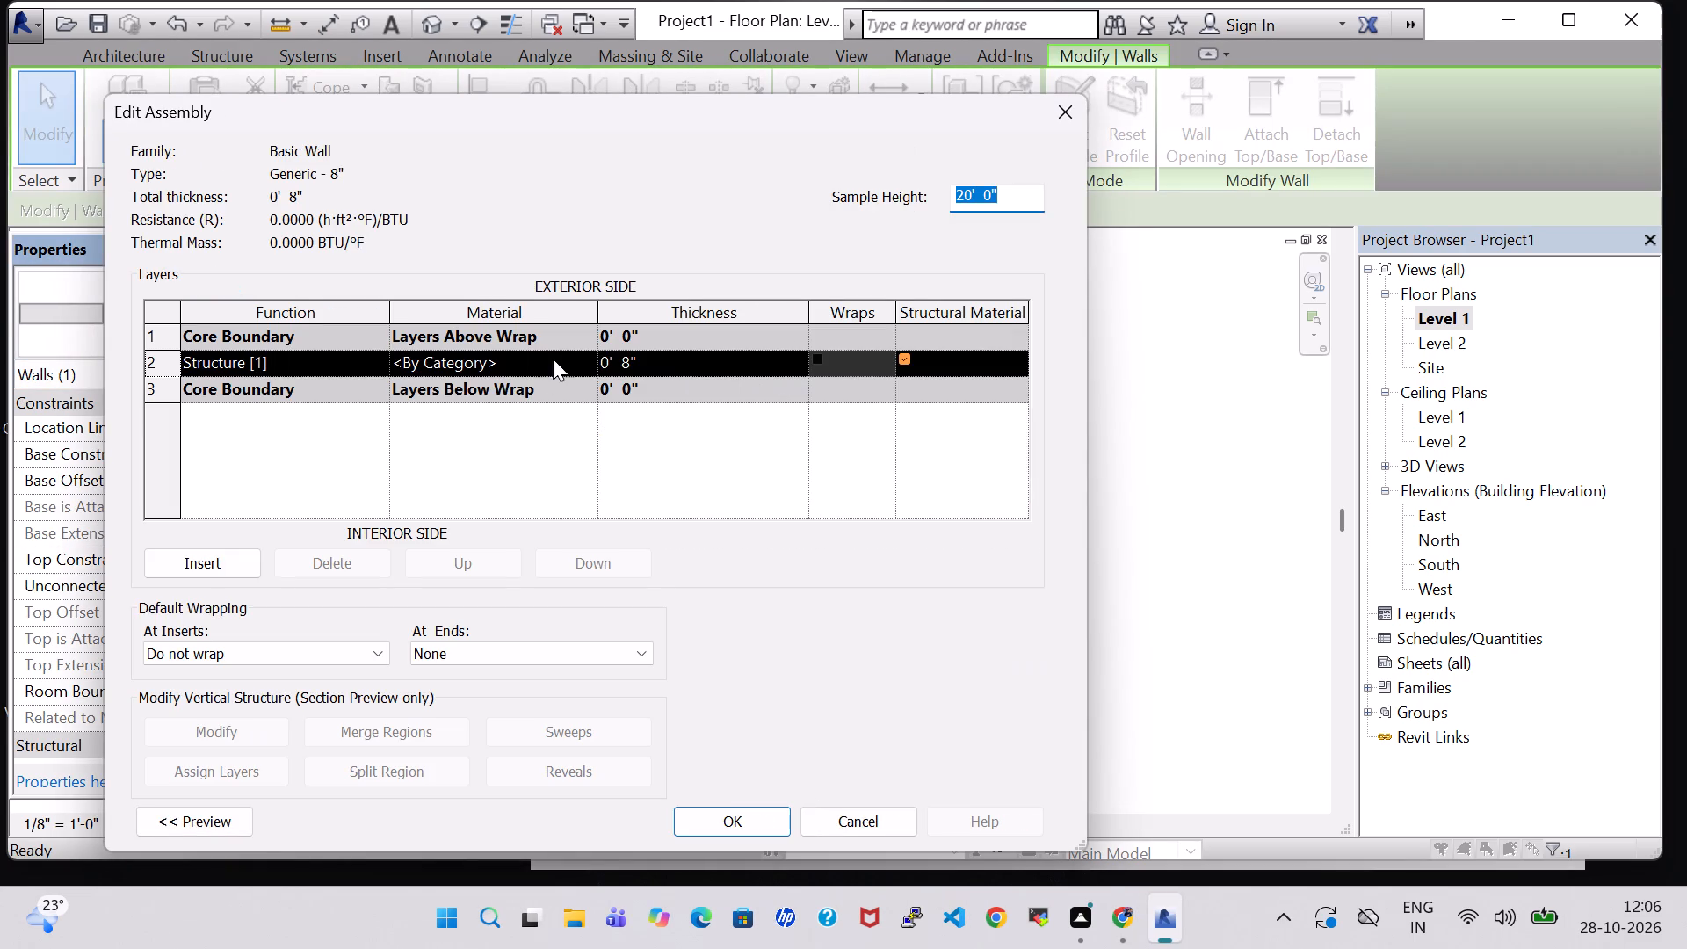
{"action": "left_click", "coordinate": [553, 359]}
{"action": "left_click", "coordinate": [588, 354]}
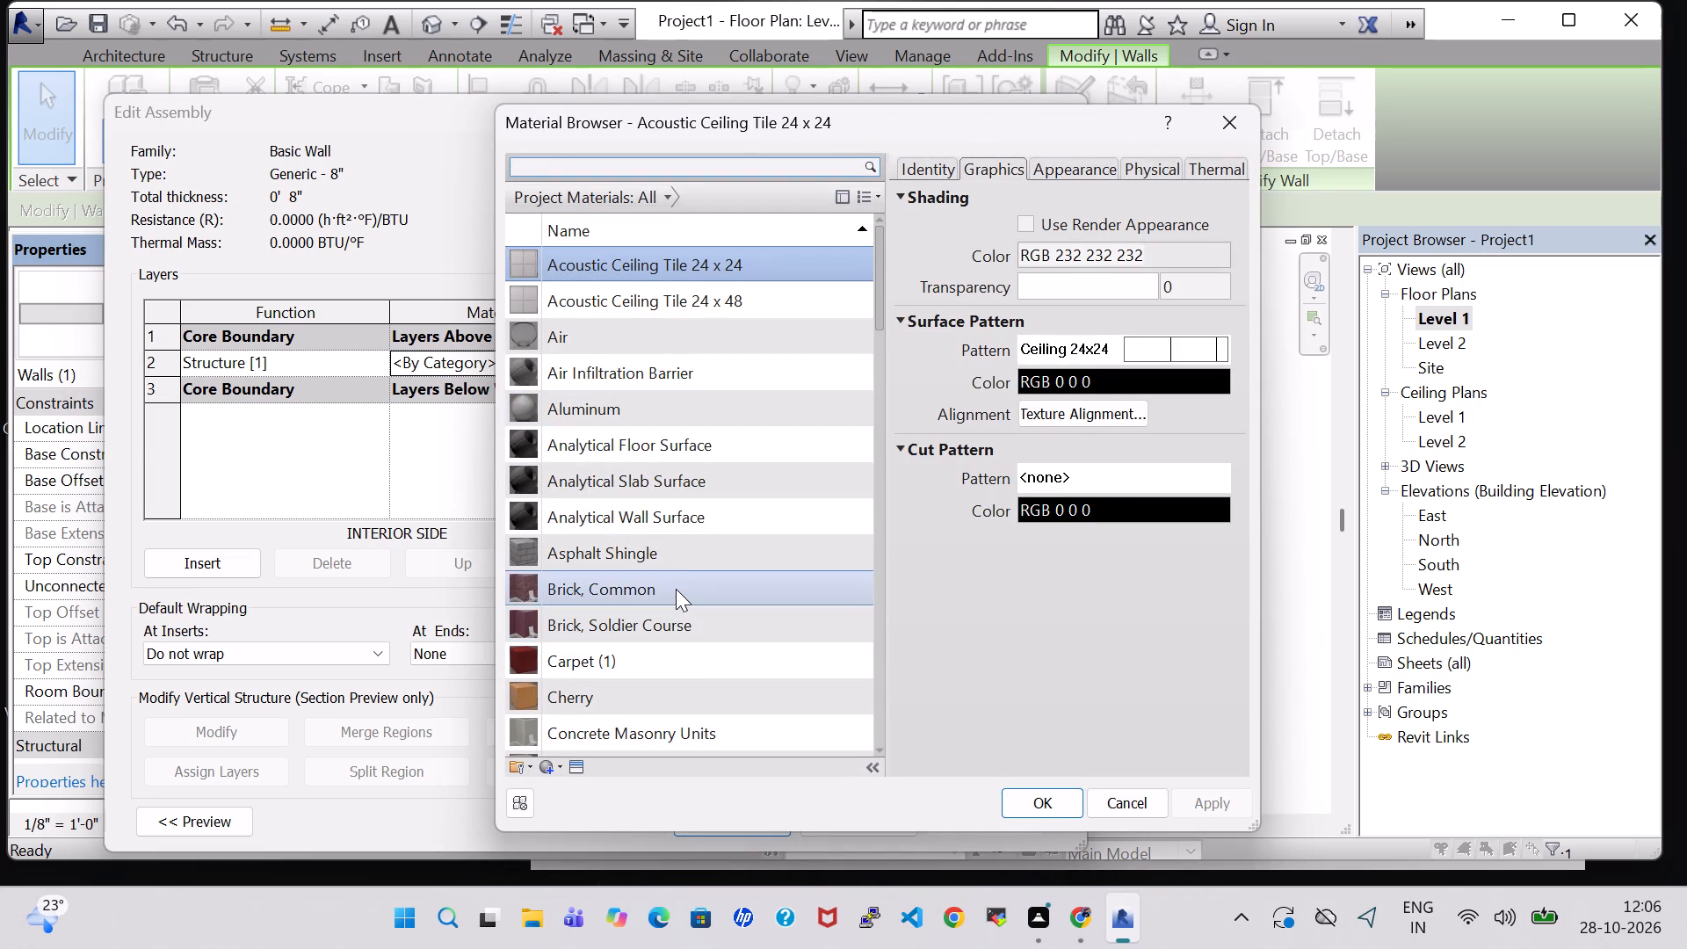
{"action": "left_click", "coordinate": [676, 589]}
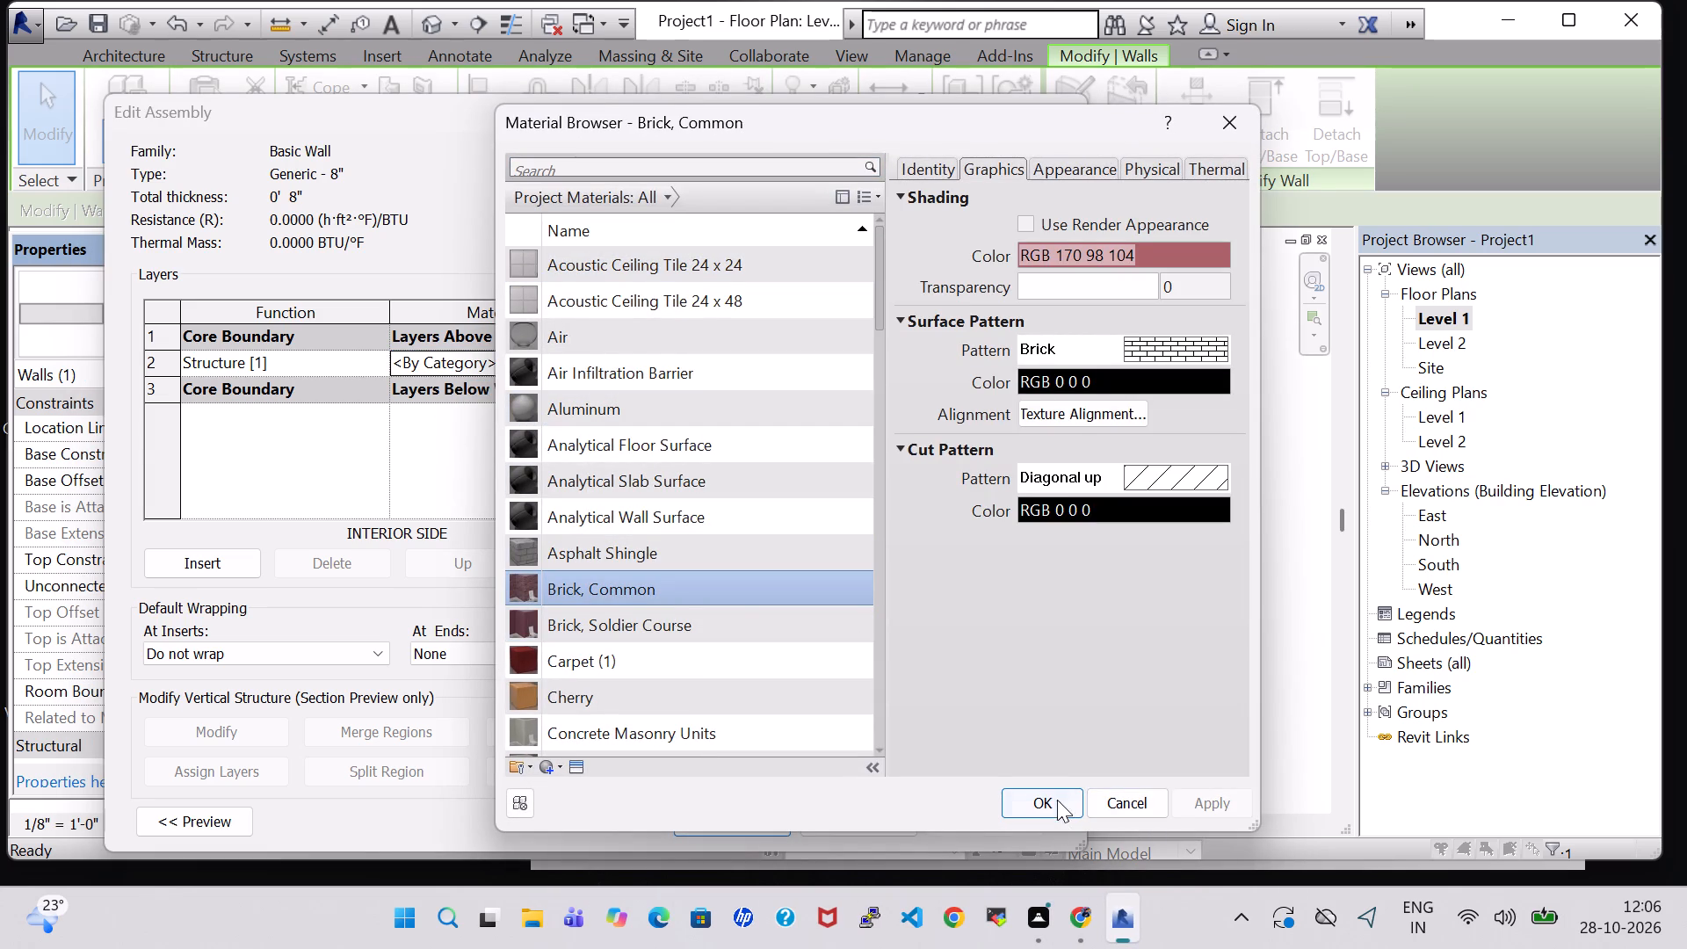
{"action": "left_click", "coordinate": [1057, 800]}
{"action": "left_click", "coordinate": [759, 827]}
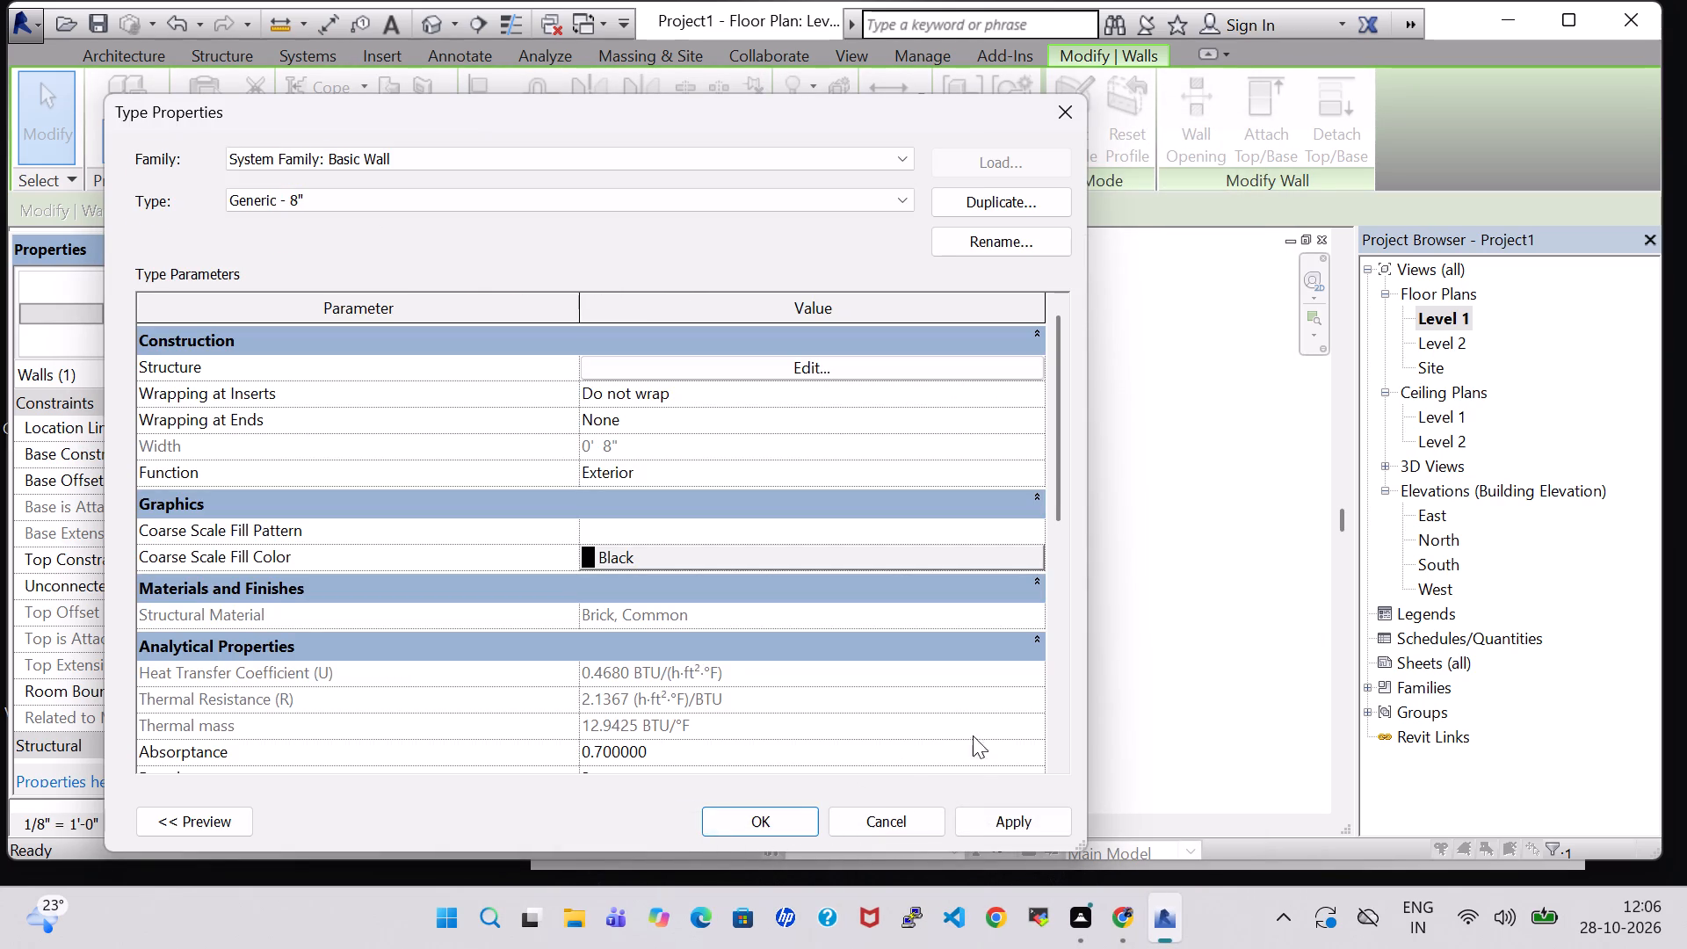
{"action": "left_click", "coordinate": [979, 820]}
{"action": "left_click", "coordinate": [749, 819]}
{"action": "left_click", "coordinate": [1111, 525]}
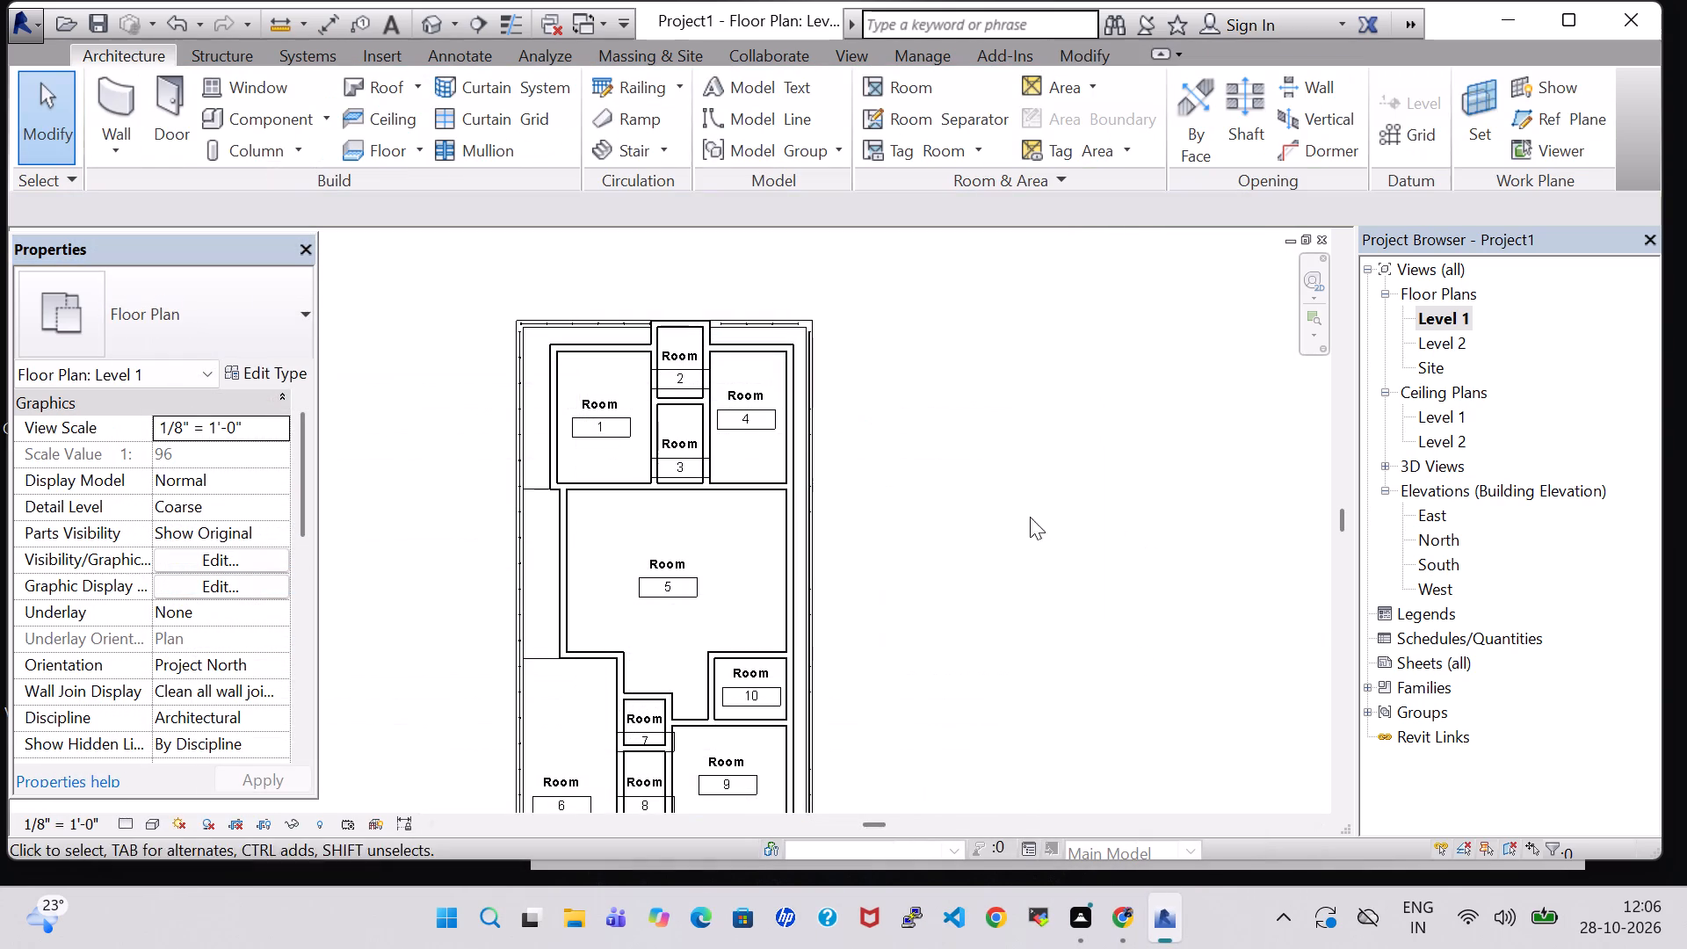
Duplicate the type of the wall separating Room 1 from Rooms 2 and 3 as a new type named INNER WALL.
{"action": "left_click", "coordinate": [655, 413]}
{"action": "left_click", "coordinate": [275, 381]}
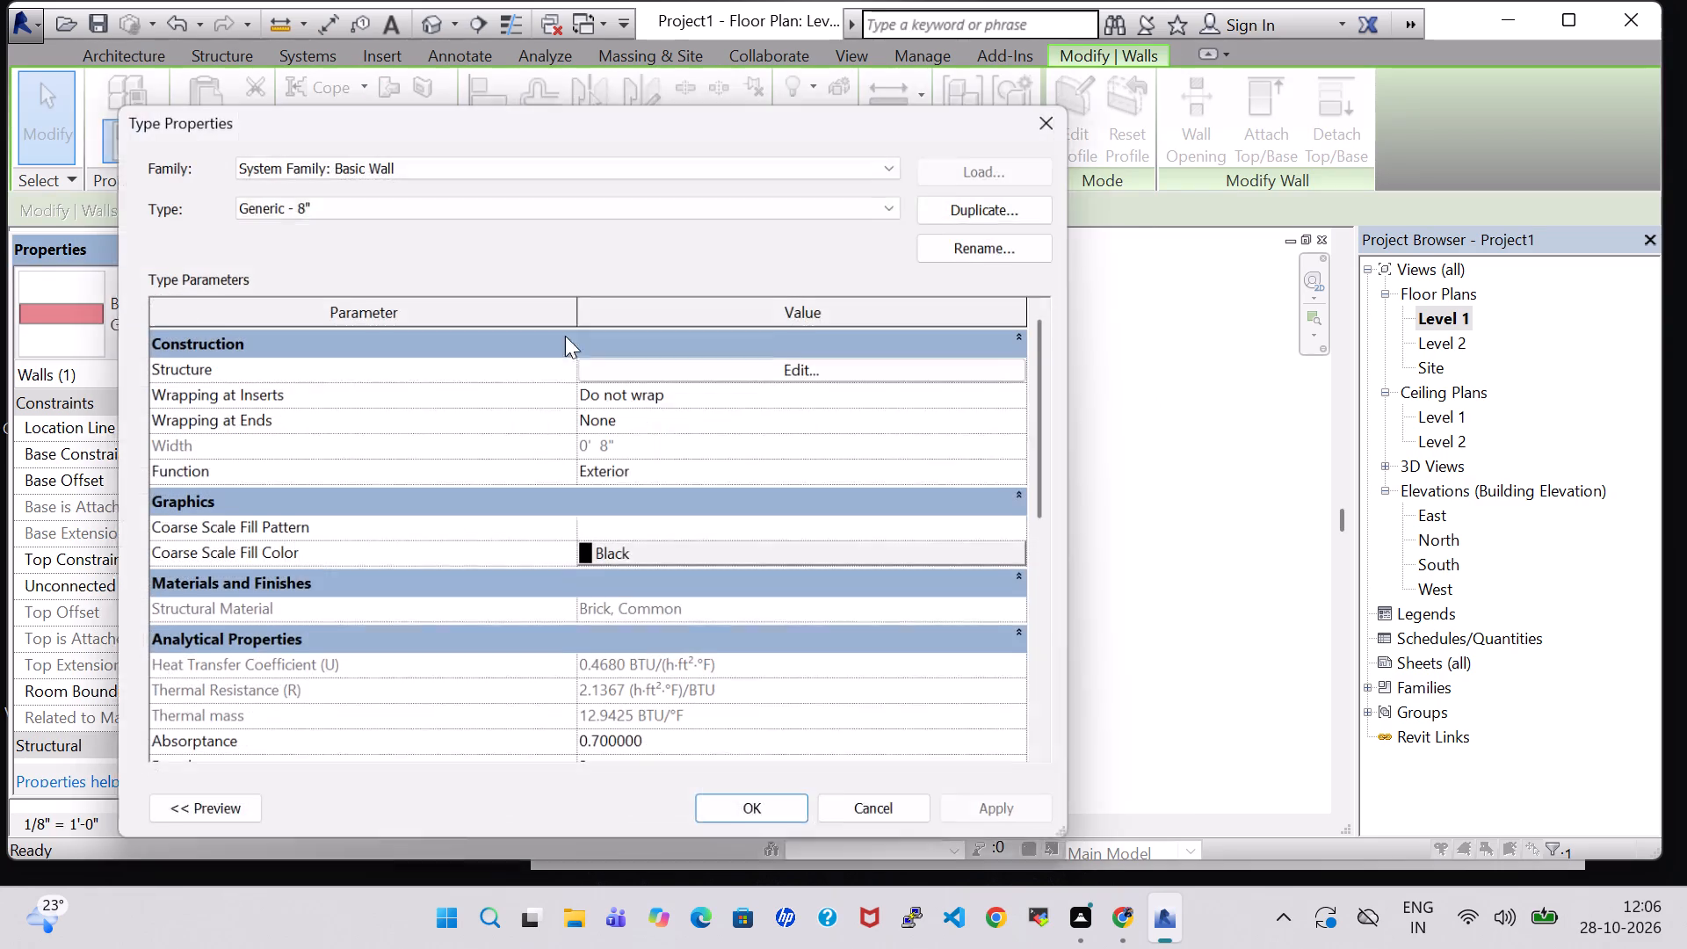
{"action": "left_click", "coordinate": [1023, 202]}
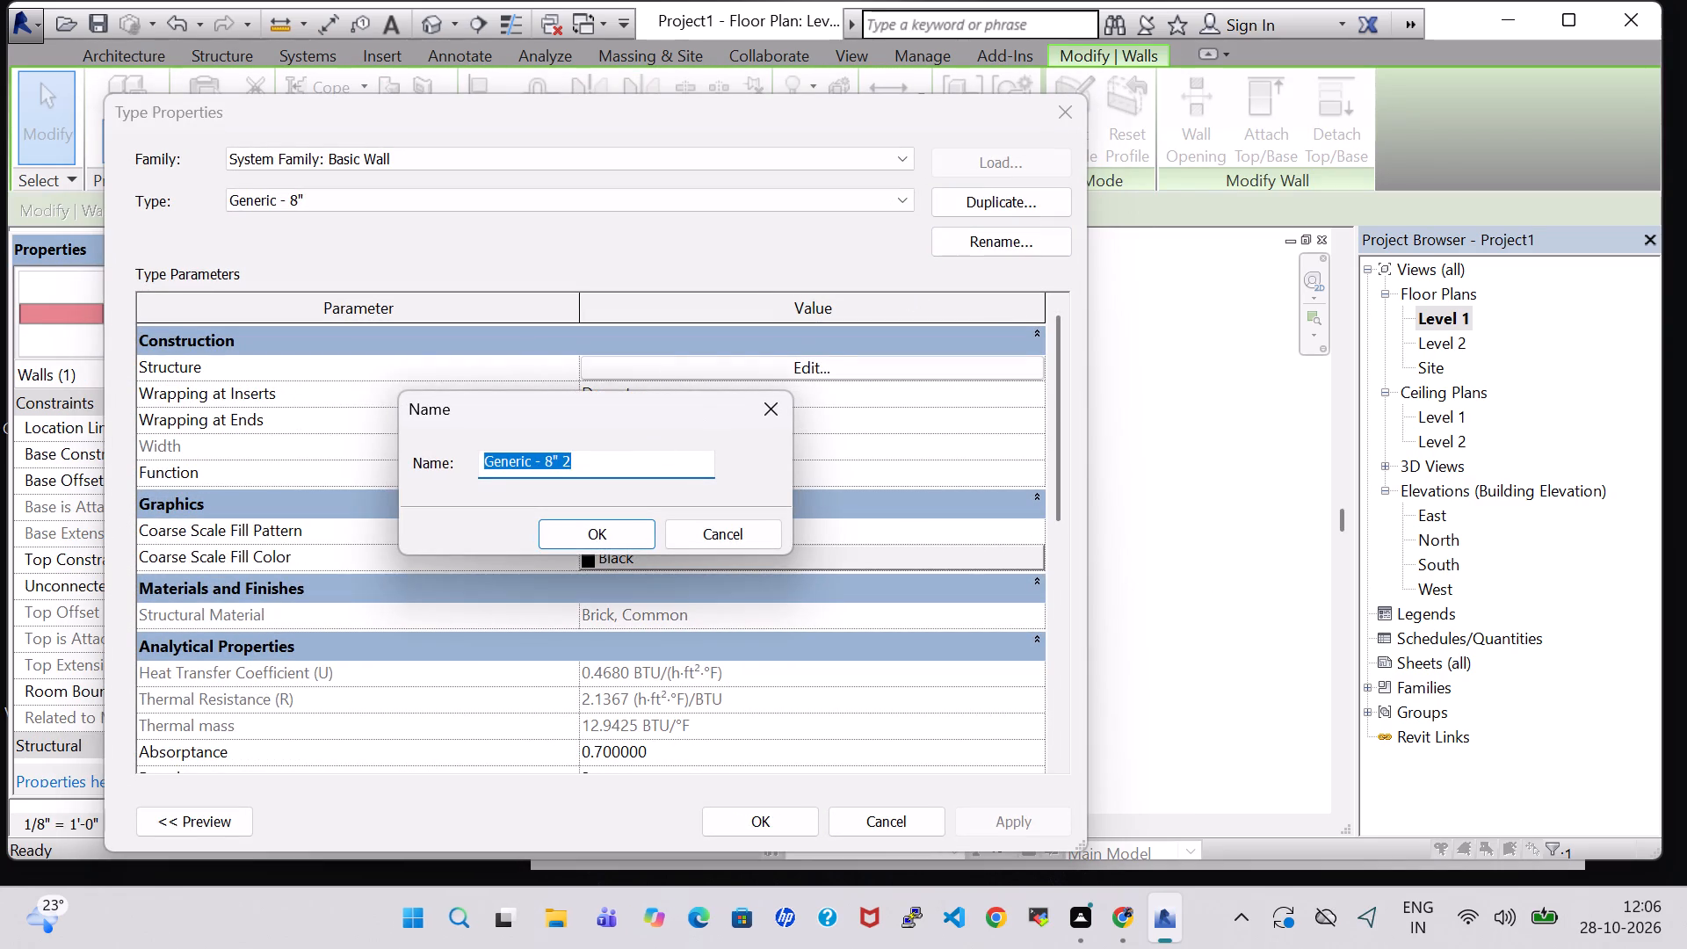
{"action": "key", "text": "BackSpace"}
{"action": "type", "text": "INNER WALL"}
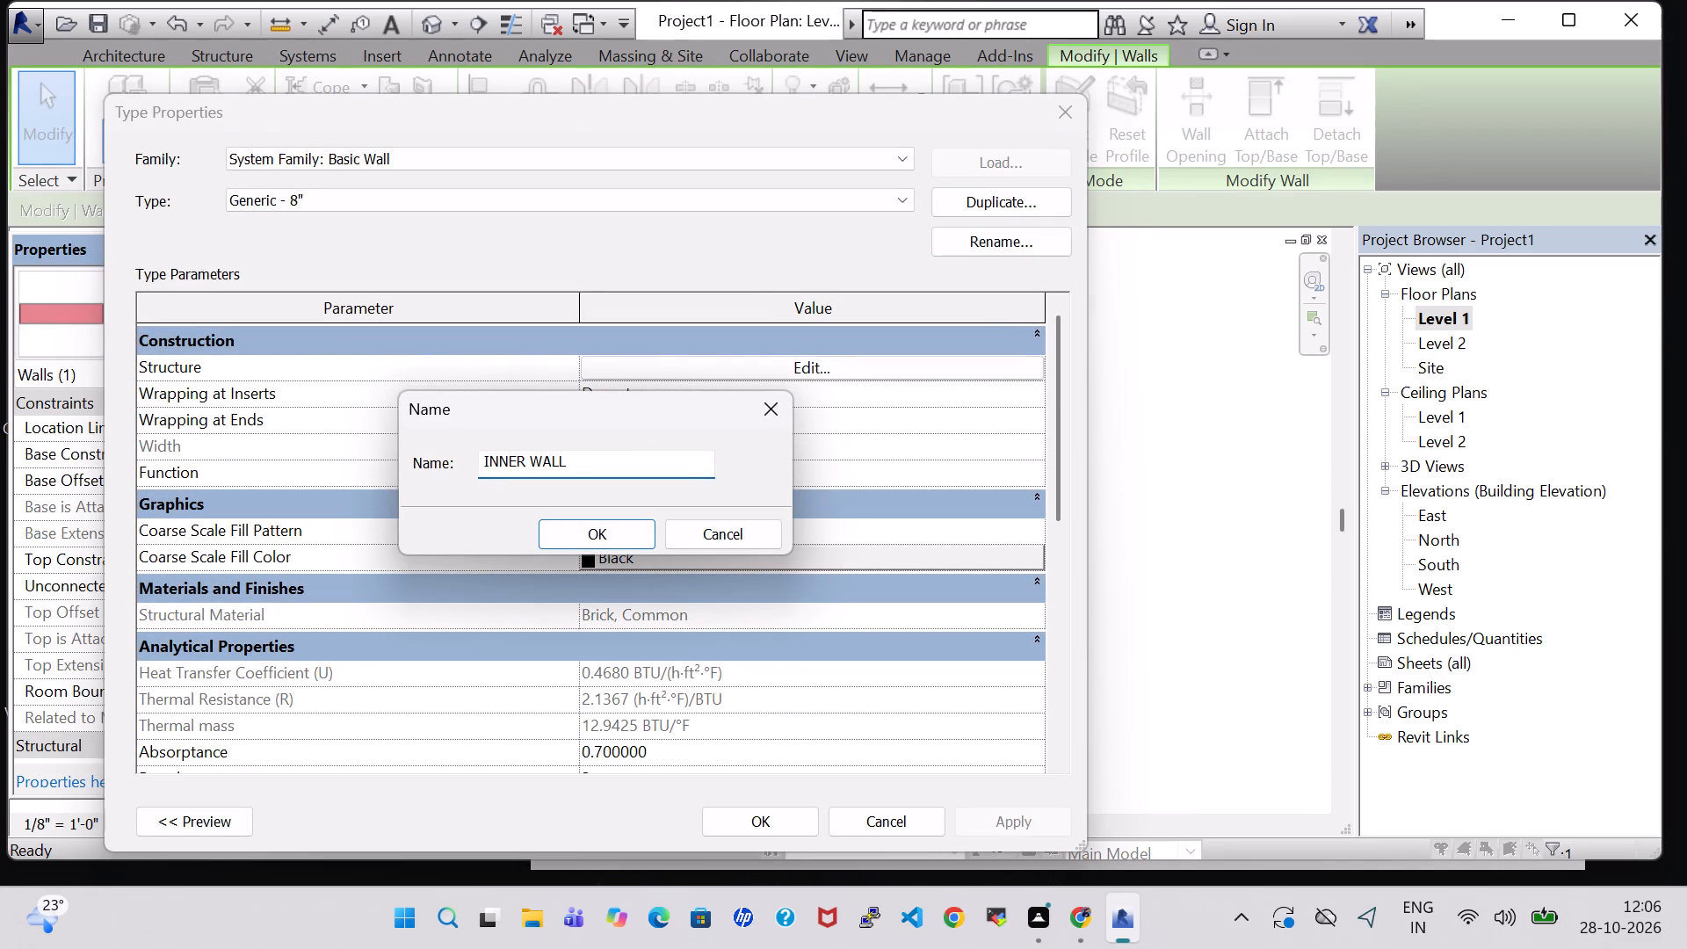
{"action": "key", "text": "Return"}
{"action": "left_click", "coordinate": [782, 823]}
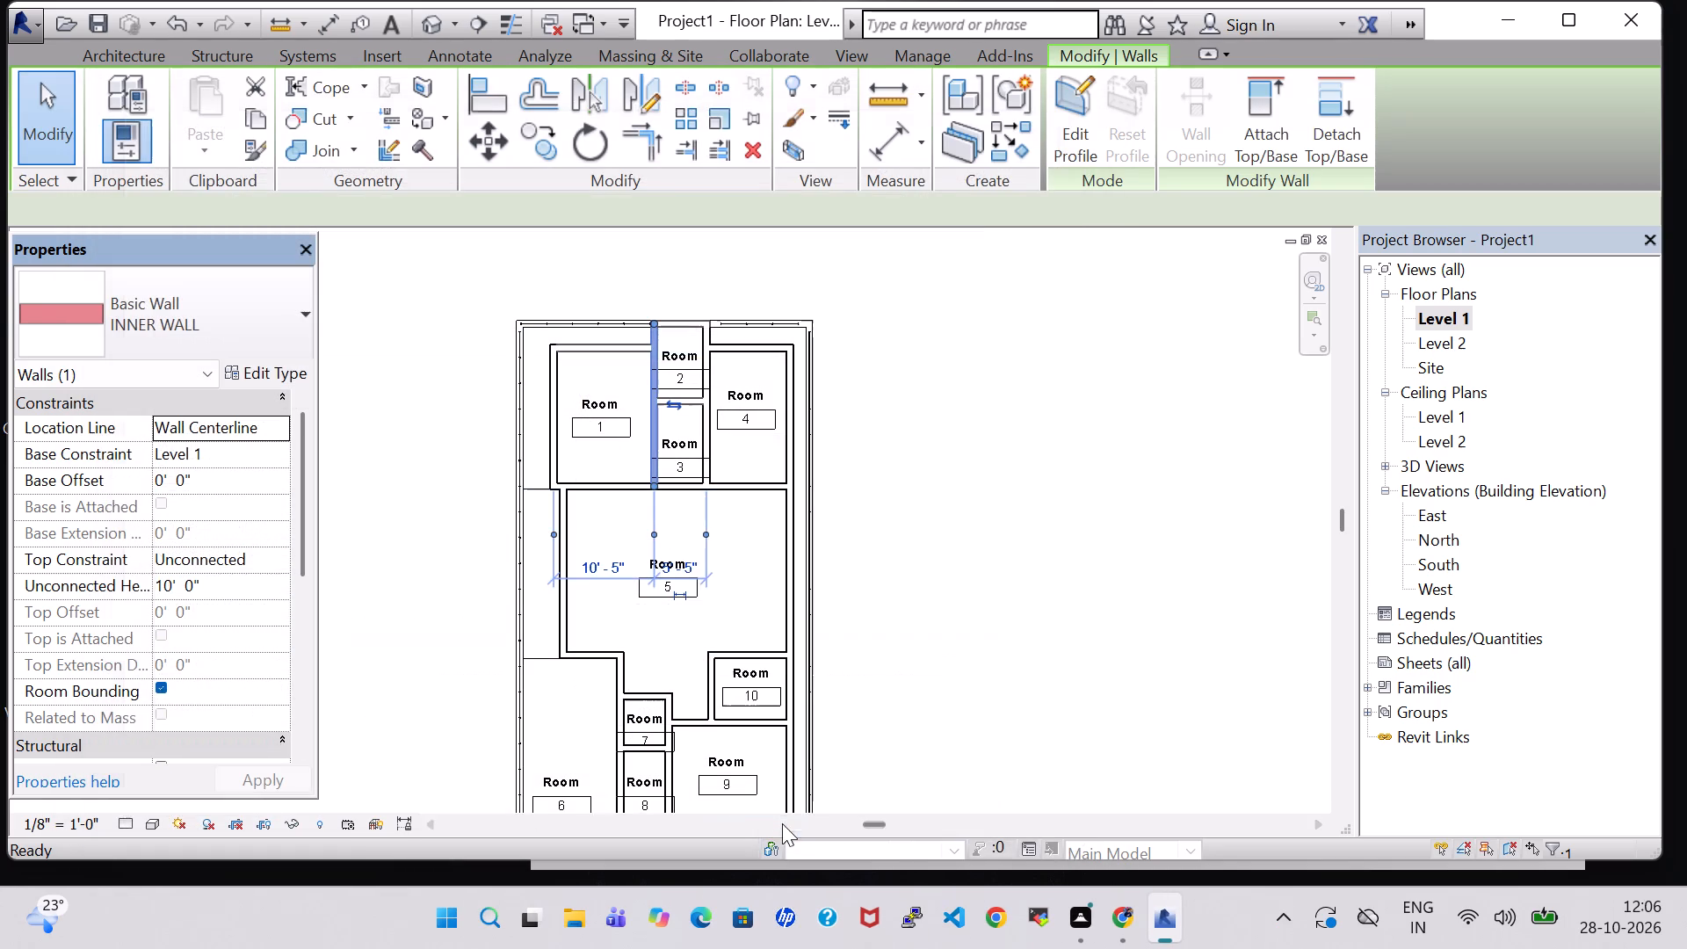
{"action": "left_click", "coordinate": [1010, 405]}
Set the structure layer thickness of the INNER WALL type to 6".
{"action": "scroll", "coordinate": [825, 399], "scroll_direction": "up", "scroll_amount": 2}
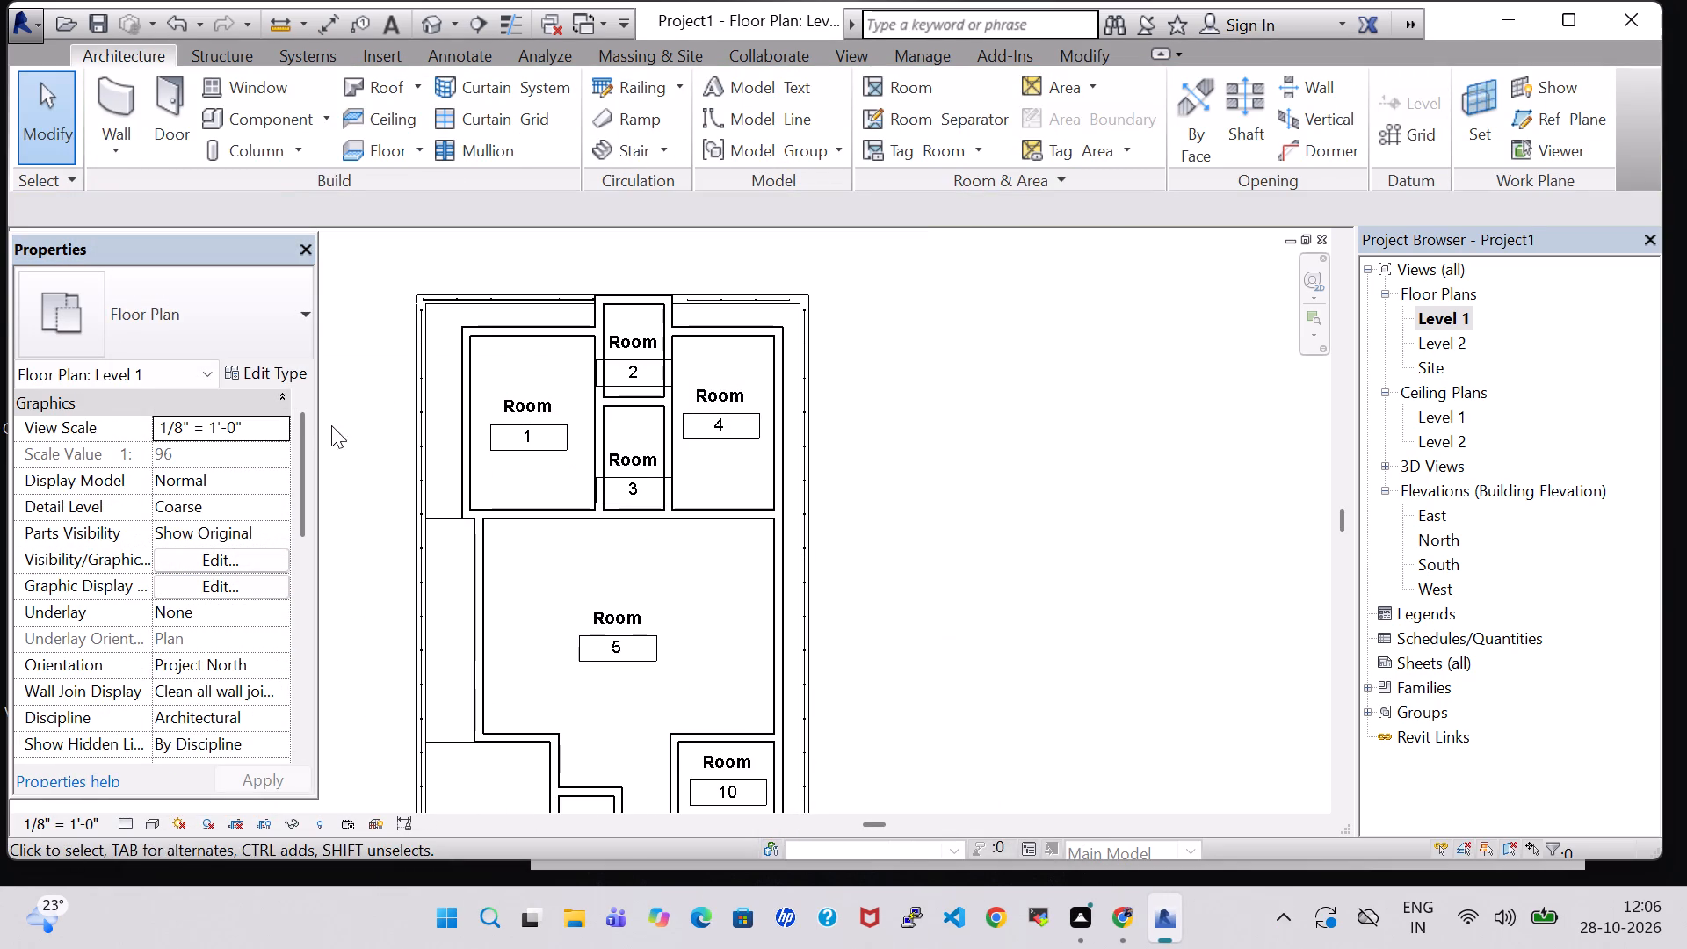
{"action": "left_click", "coordinate": [279, 312]}
{"action": "left_click", "coordinate": [376, 451]}
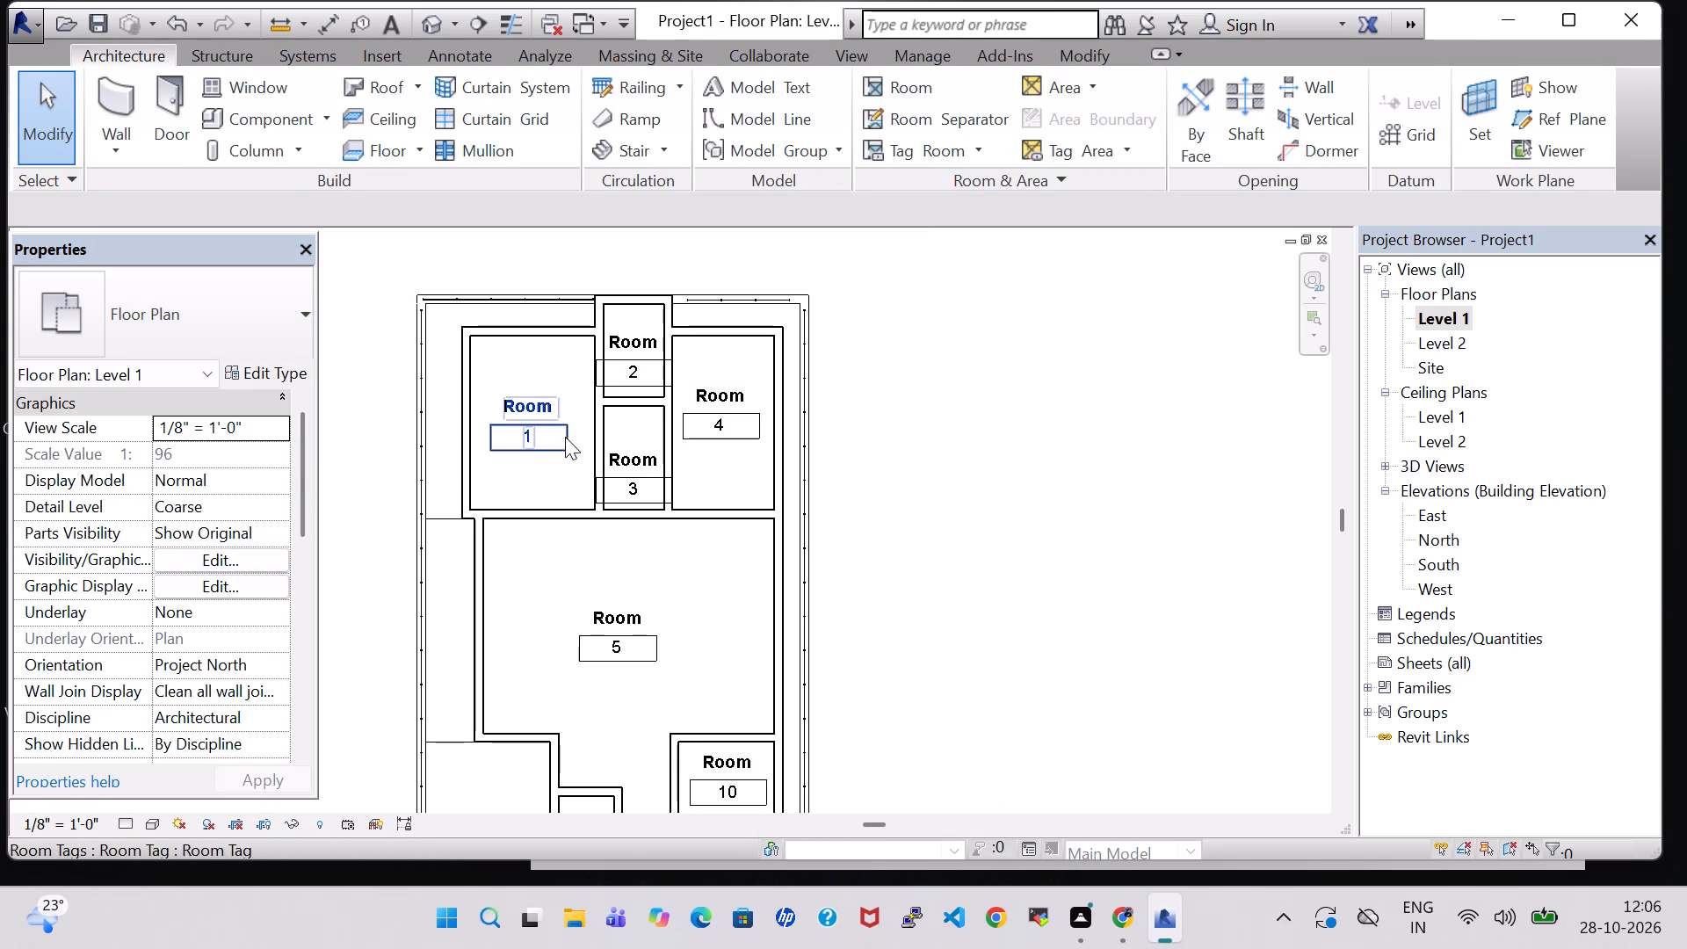
{"action": "left_click", "coordinate": [605, 436]}
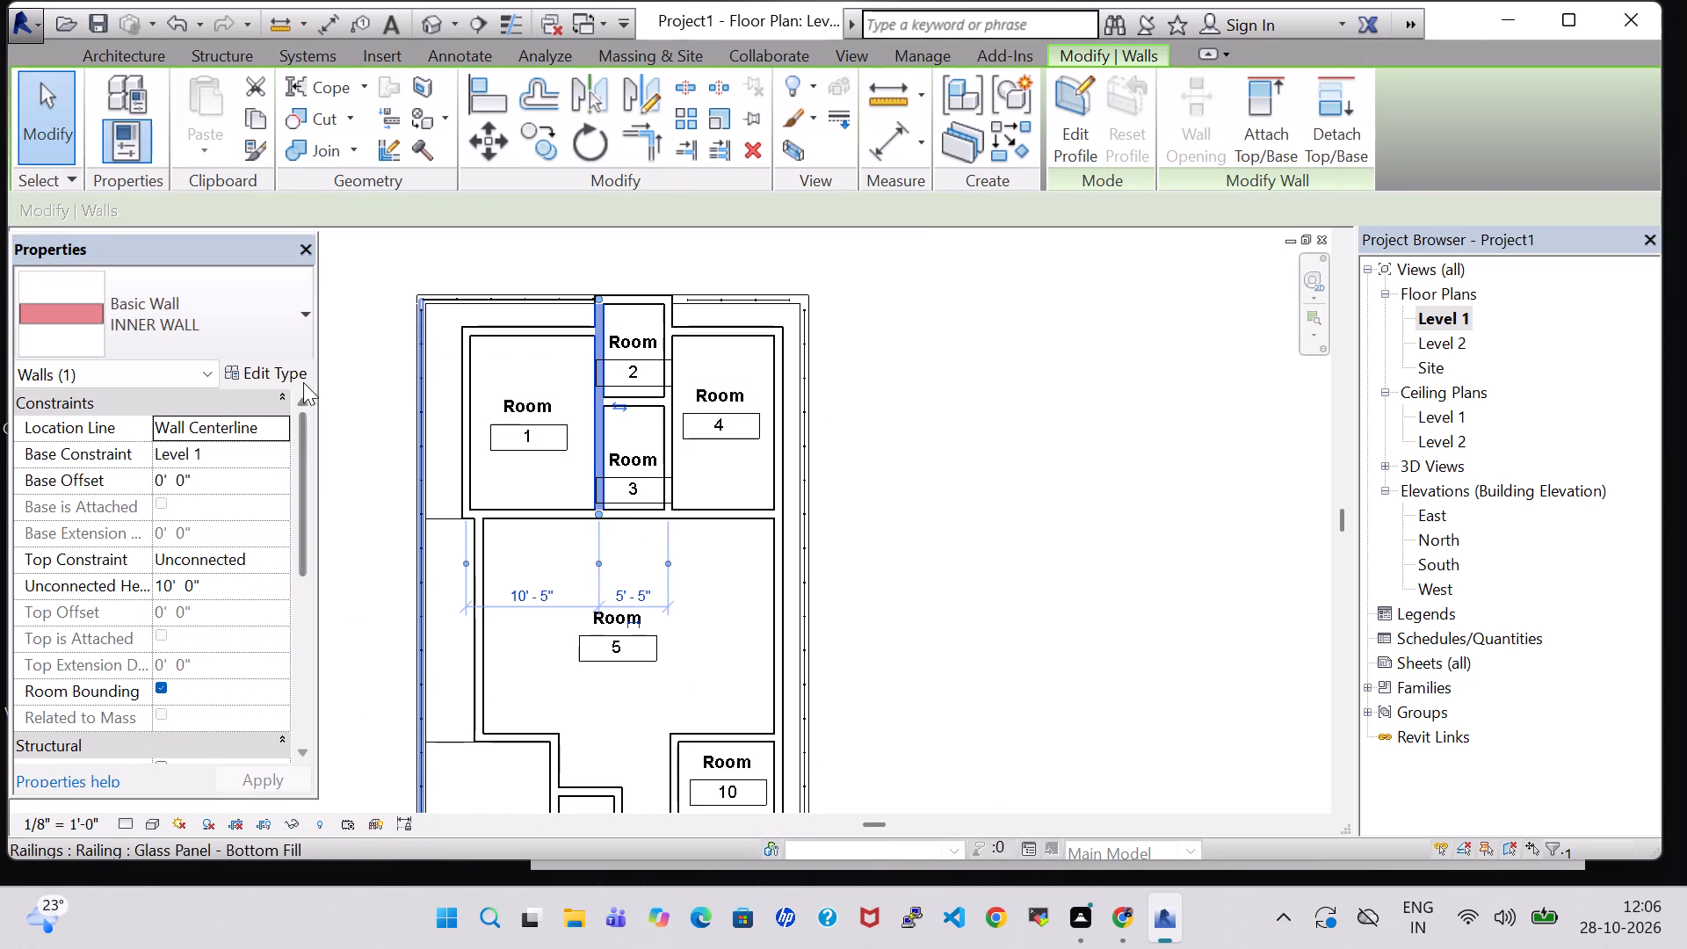
{"action": "left_click", "coordinate": [264, 370]}
{"action": "left_click", "coordinate": [804, 373]}
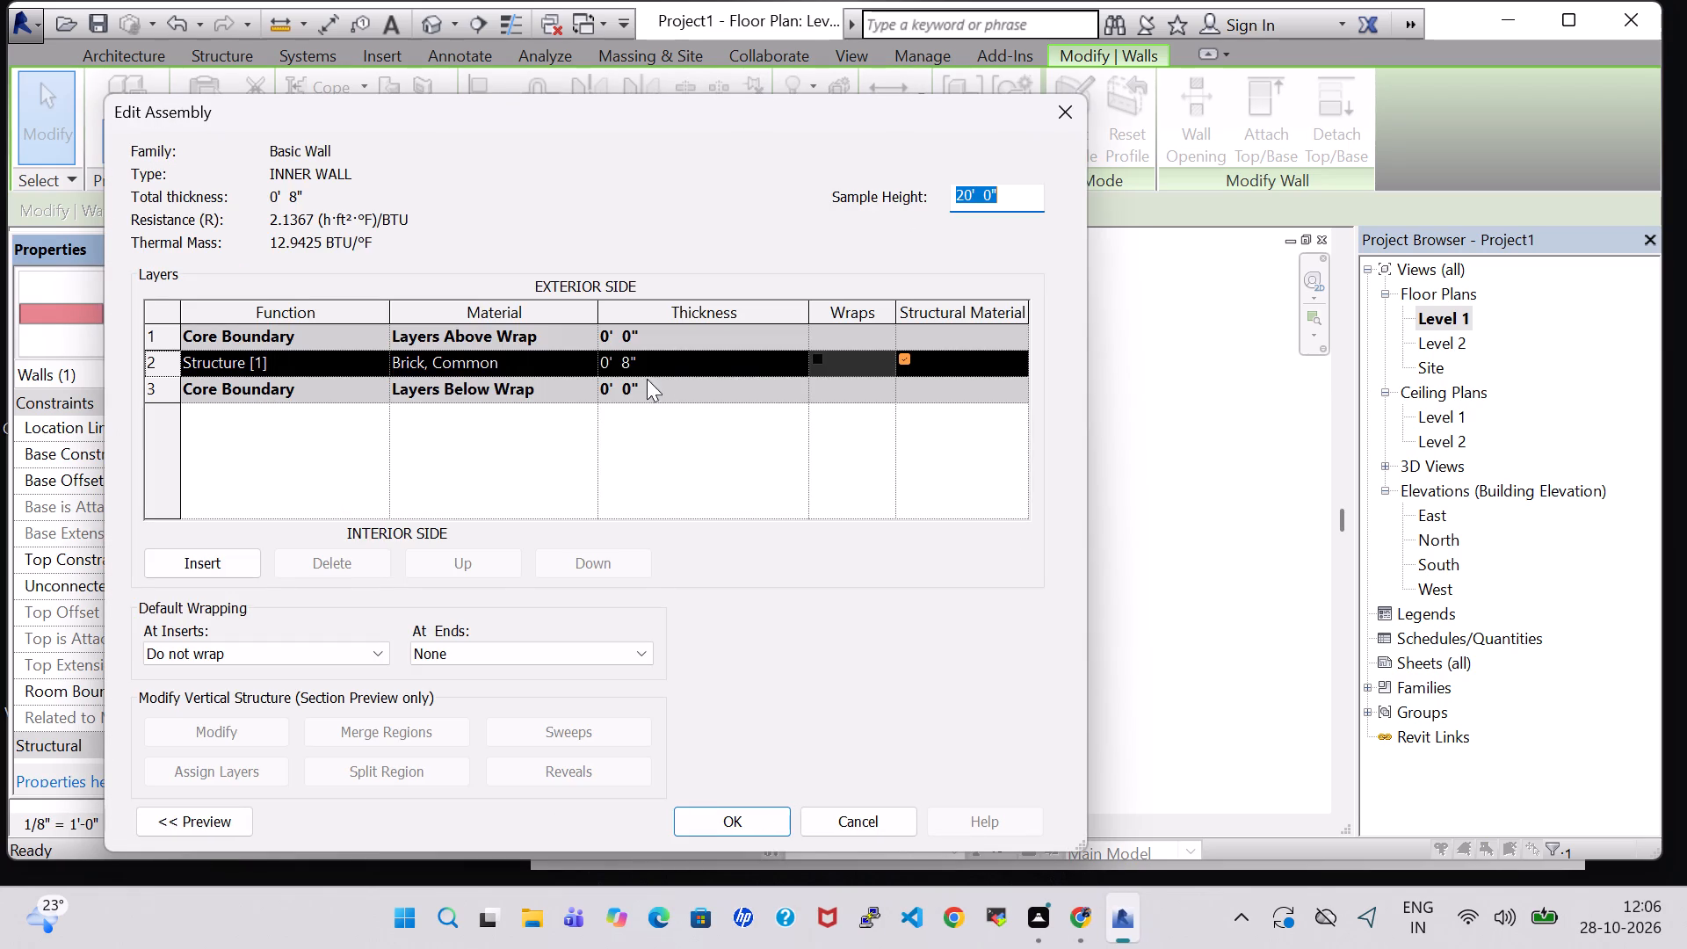
{"action": "left_click", "coordinate": [630, 361]}
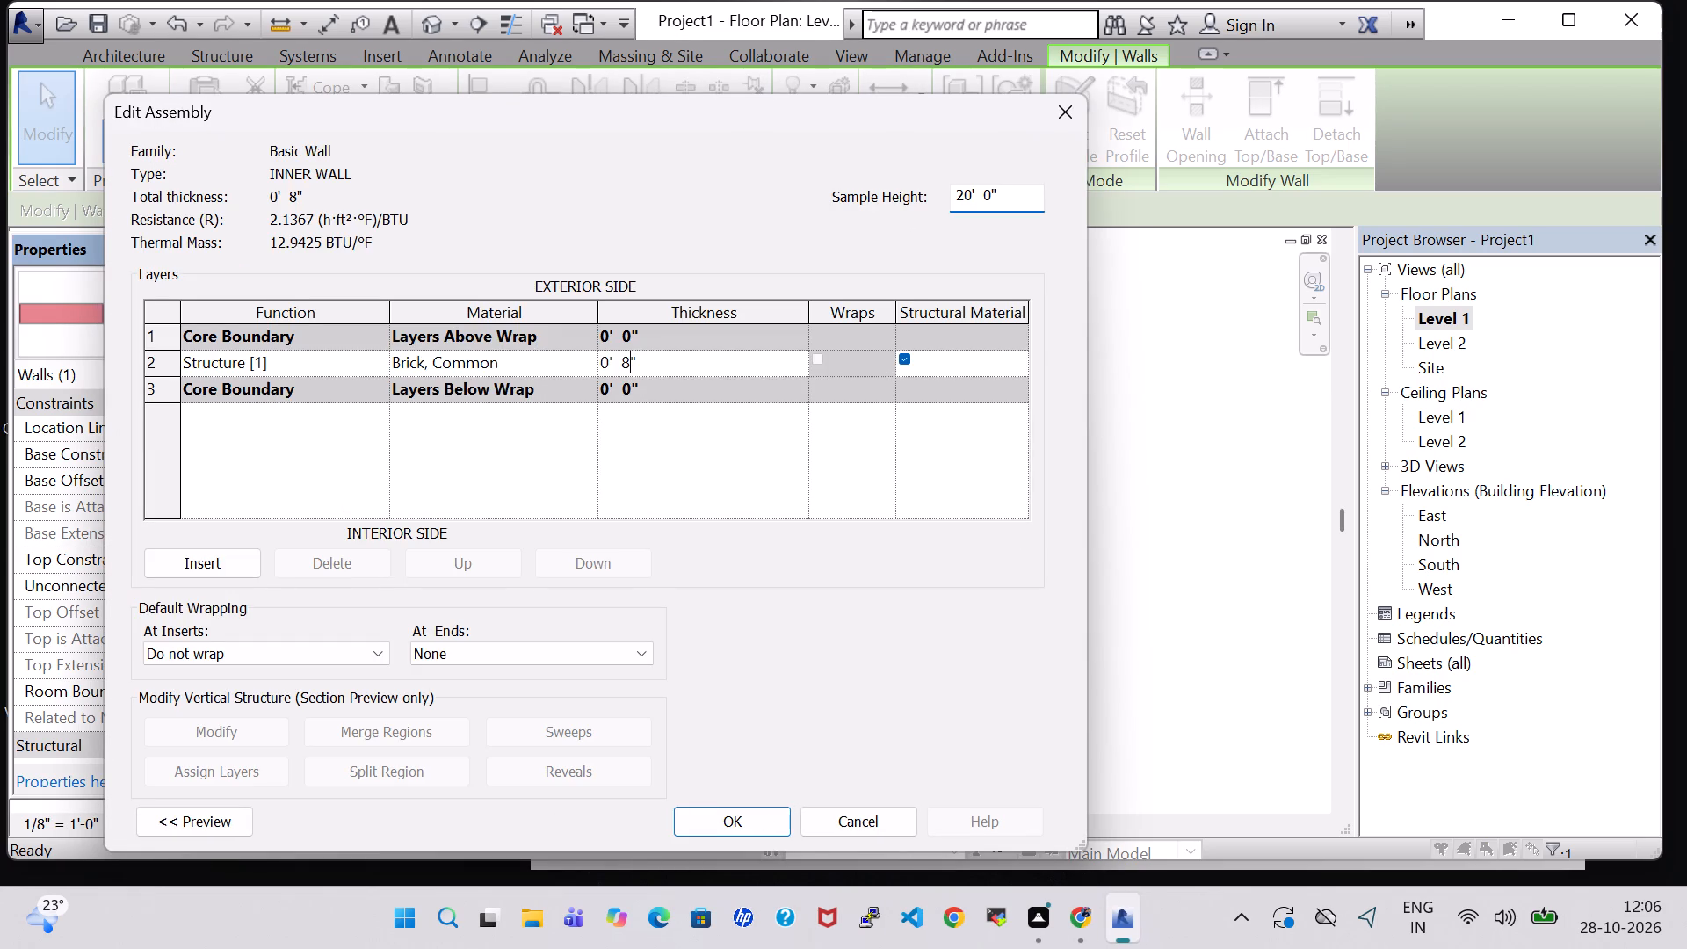
{"action": "key", "text": "BackSpace"}
{"action": "key", "text": "6"}
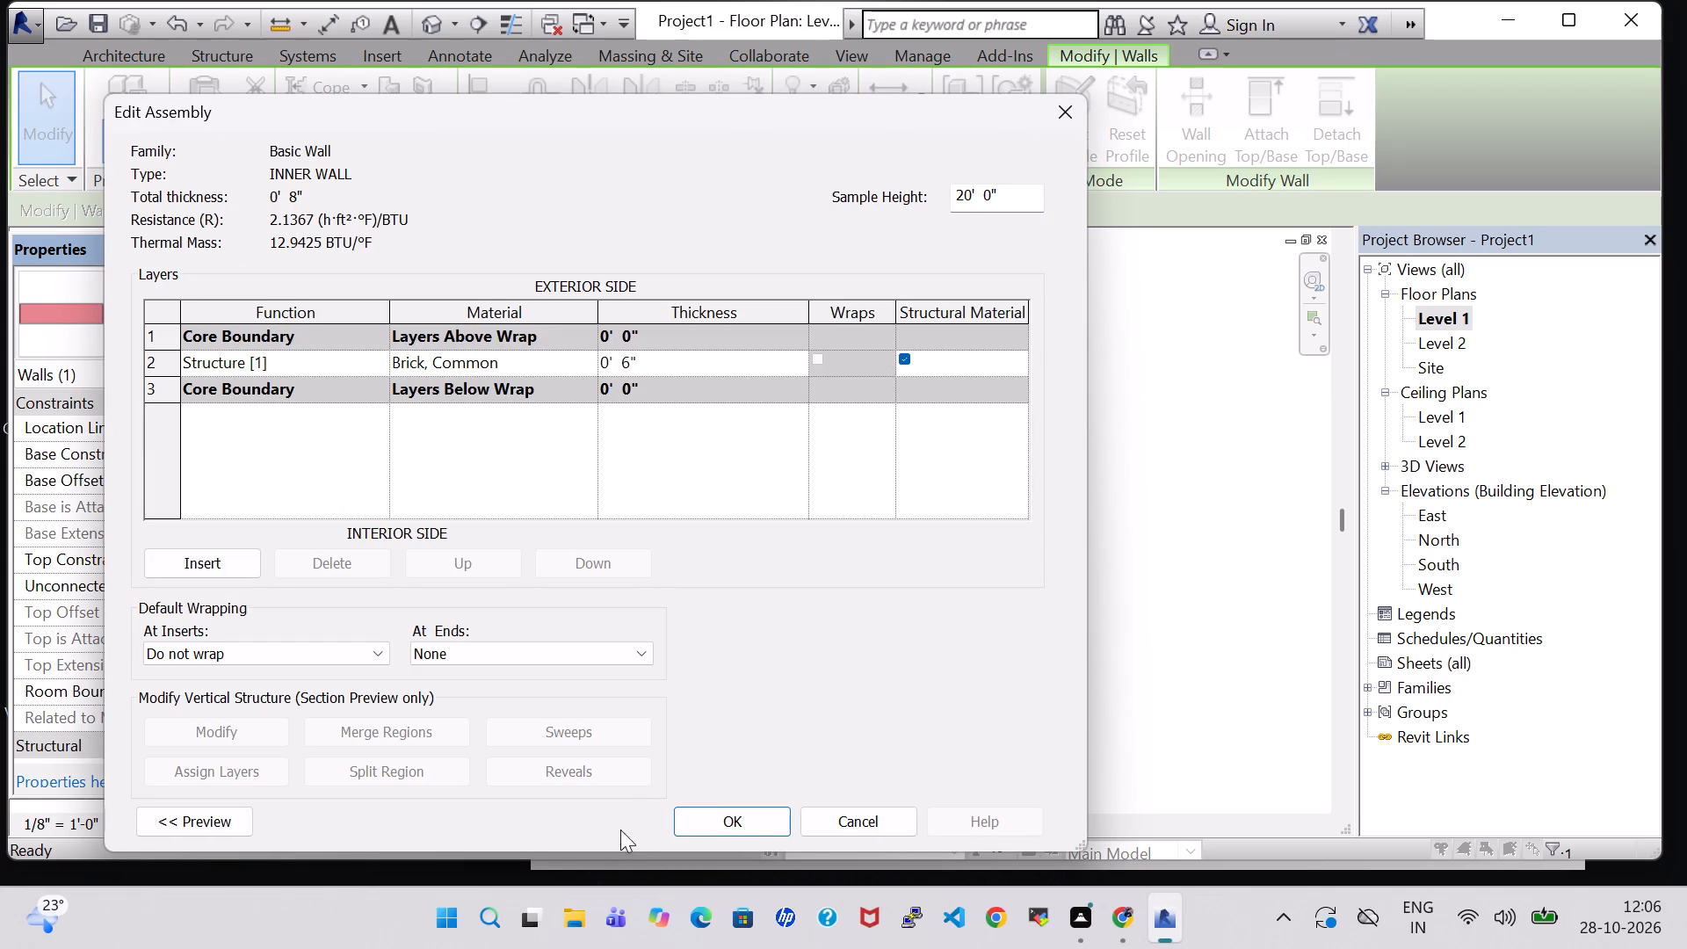
{"action": "left_click", "coordinate": [733, 826]}
{"action": "left_click", "coordinate": [1011, 823]}
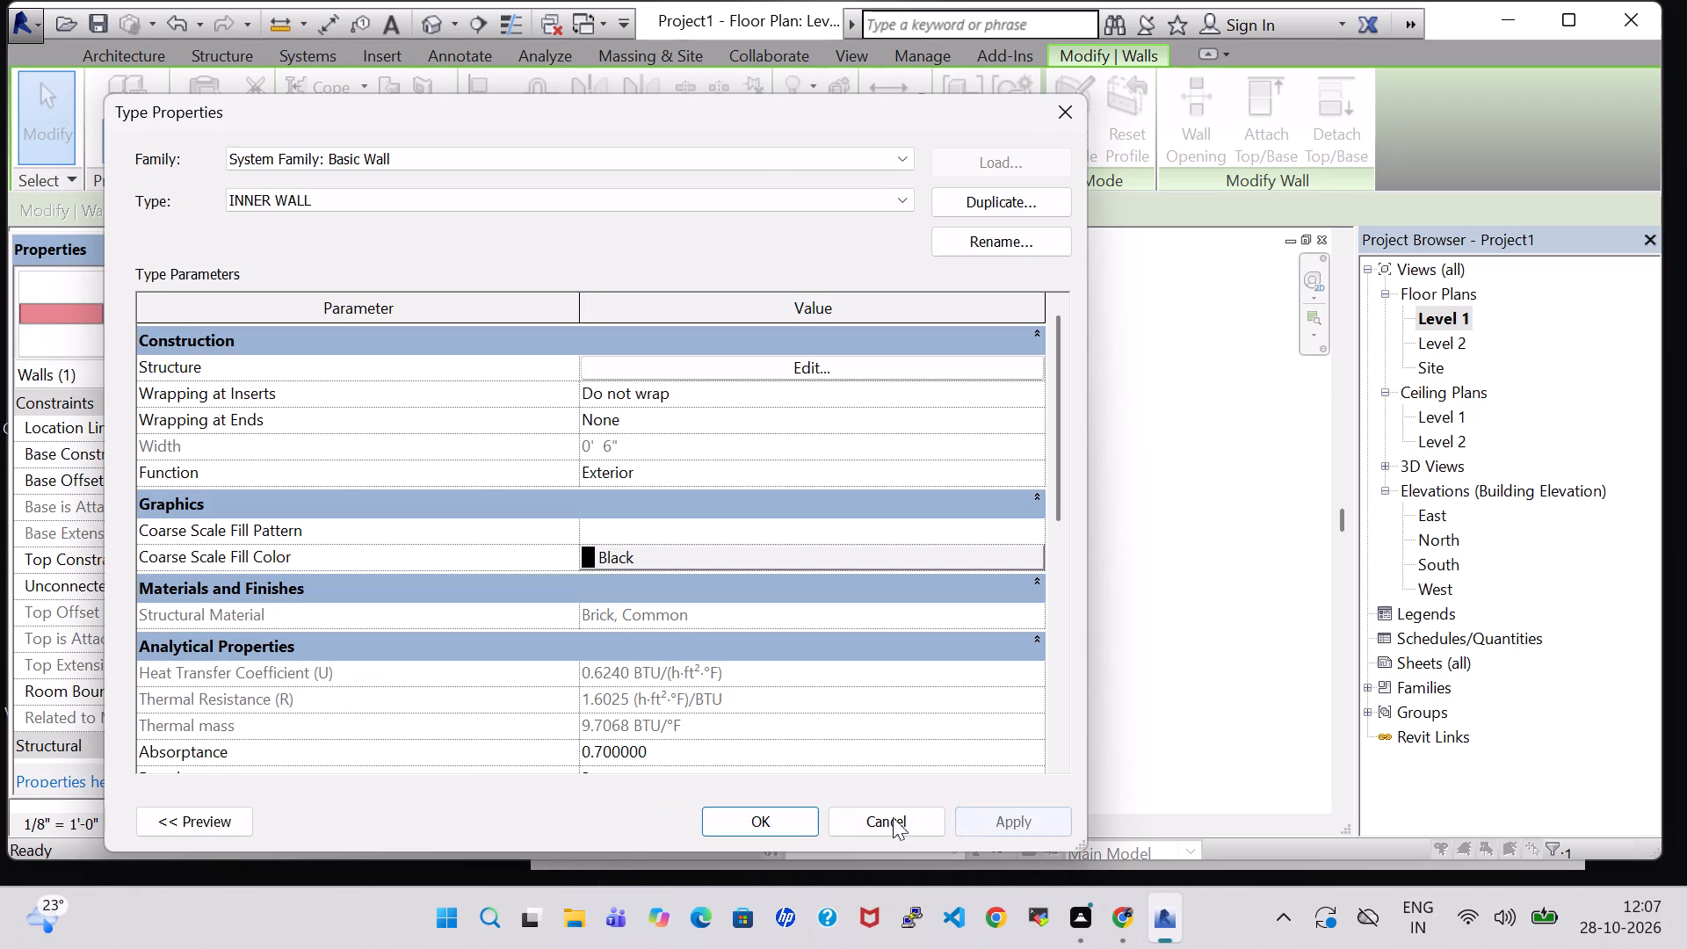
{"action": "left_click", "coordinate": [800, 816]}
{"action": "left_click", "coordinate": [1120, 518]}
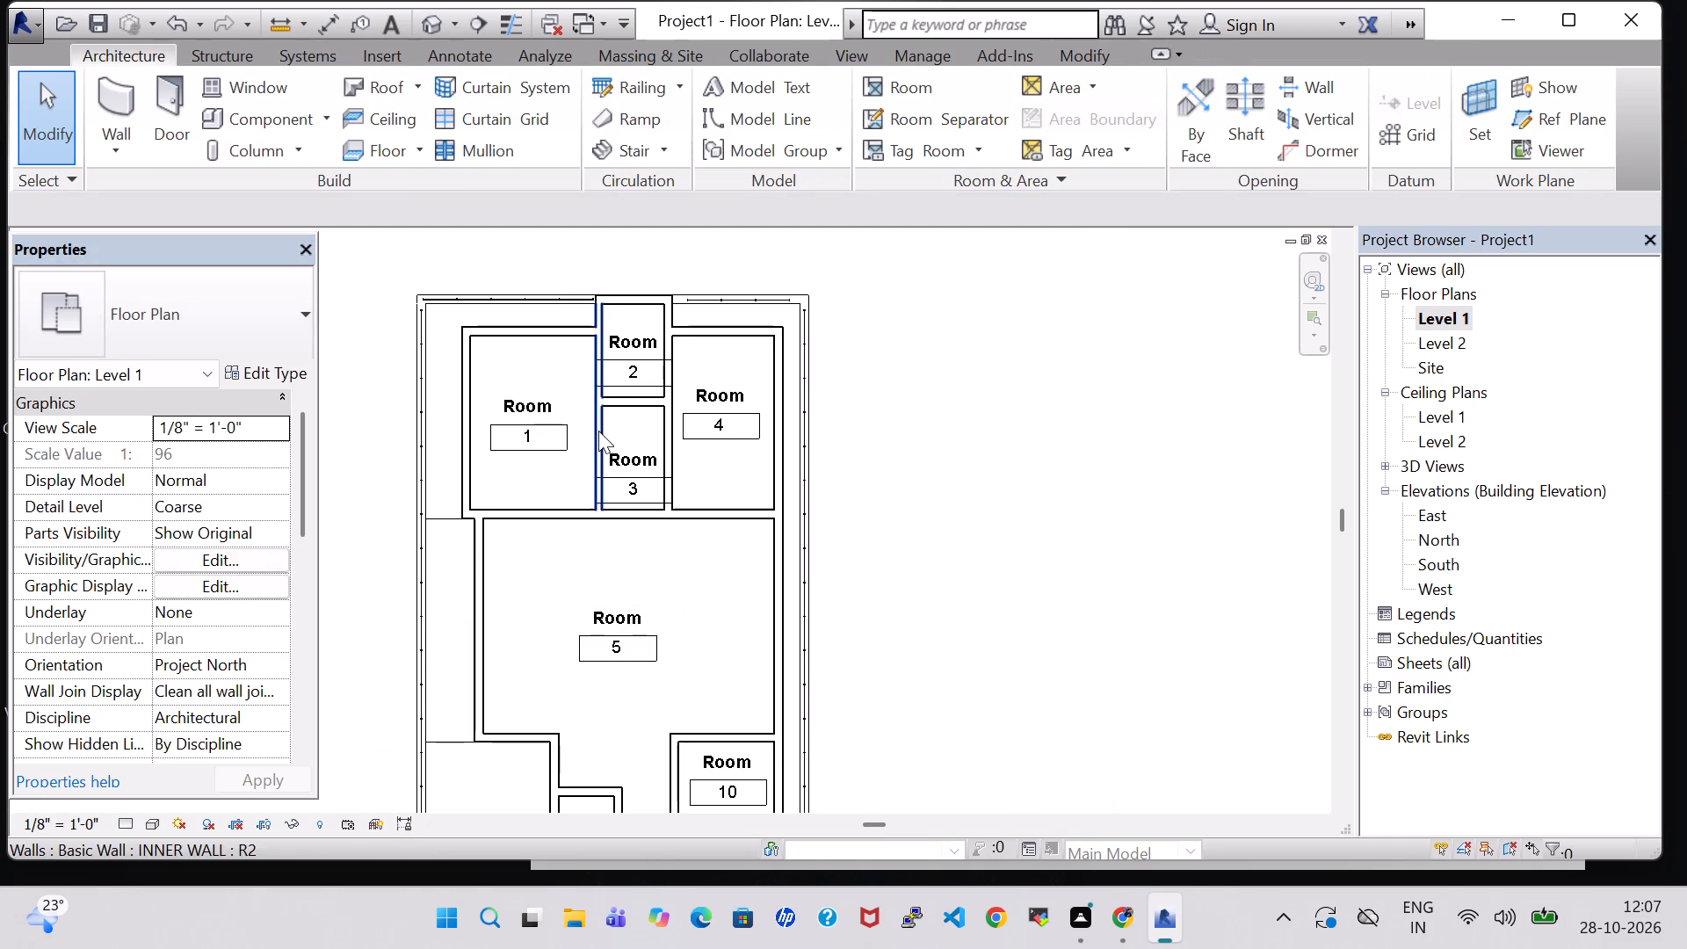
Change the wall separating Rooms 2 and 3 from Room 4, and the short wall between Rooms 2 and 3, to INNER WALL.
{"action": "left_click", "coordinate": [598, 431]}
{"action": "left_click", "coordinate": [667, 456]}
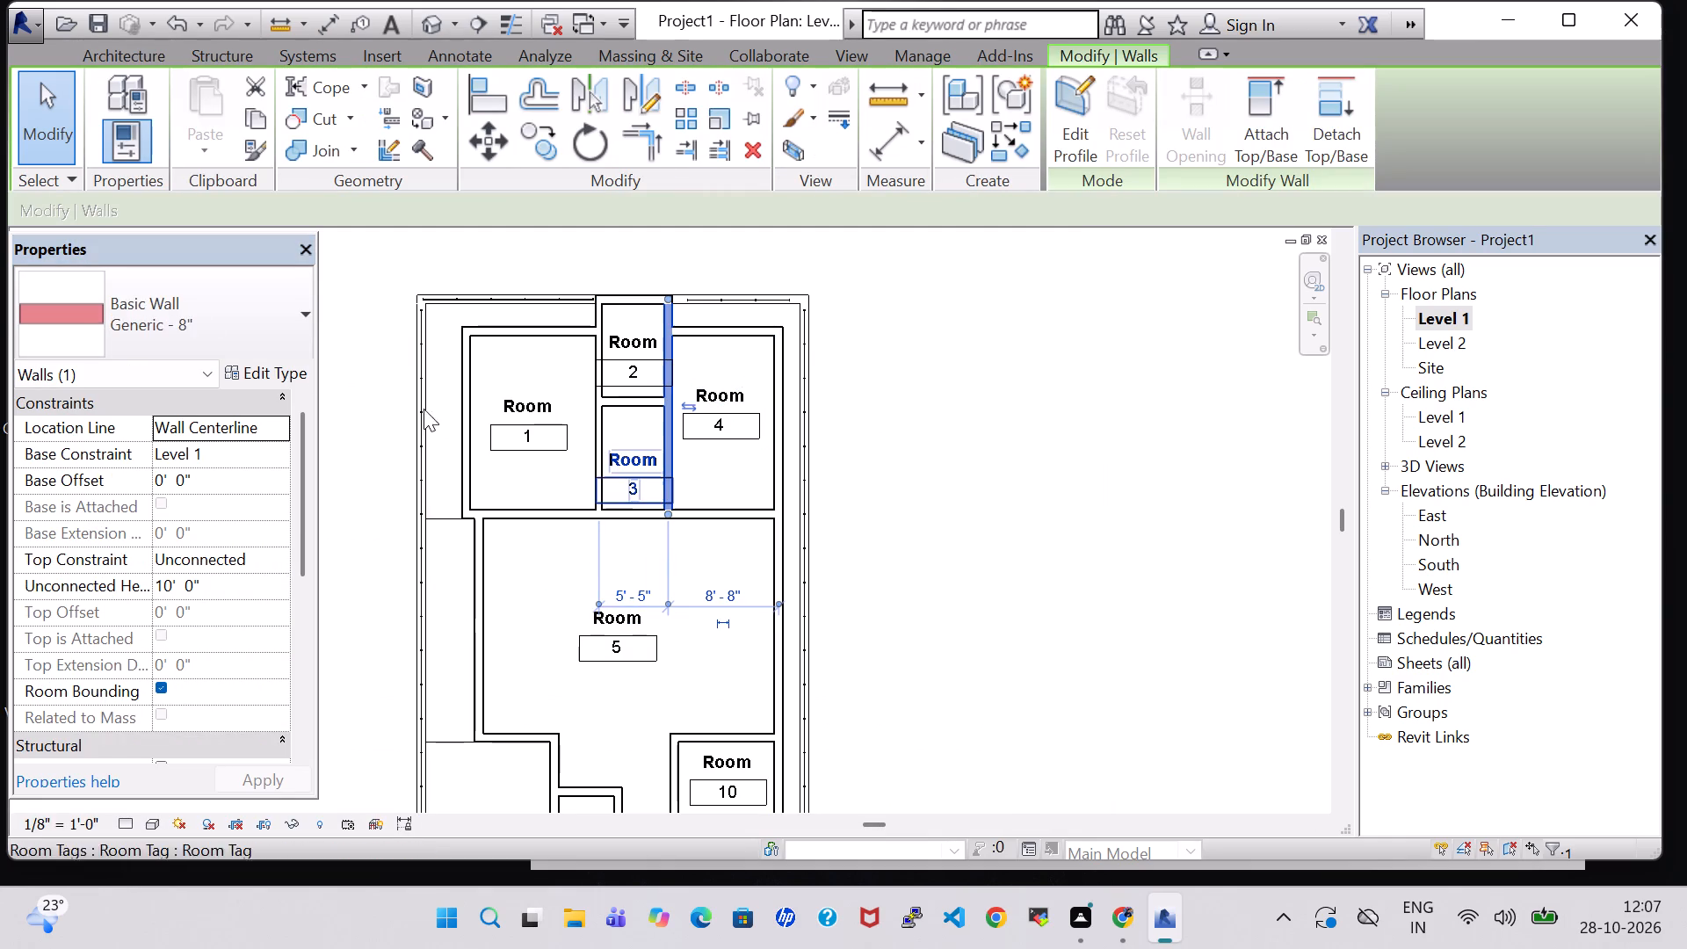
{"action": "left_click", "coordinate": [186, 310]}
{"action": "left_click", "coordinate": [152, 689]}
{"action": "left_click", "coordinate": [911, 539]}
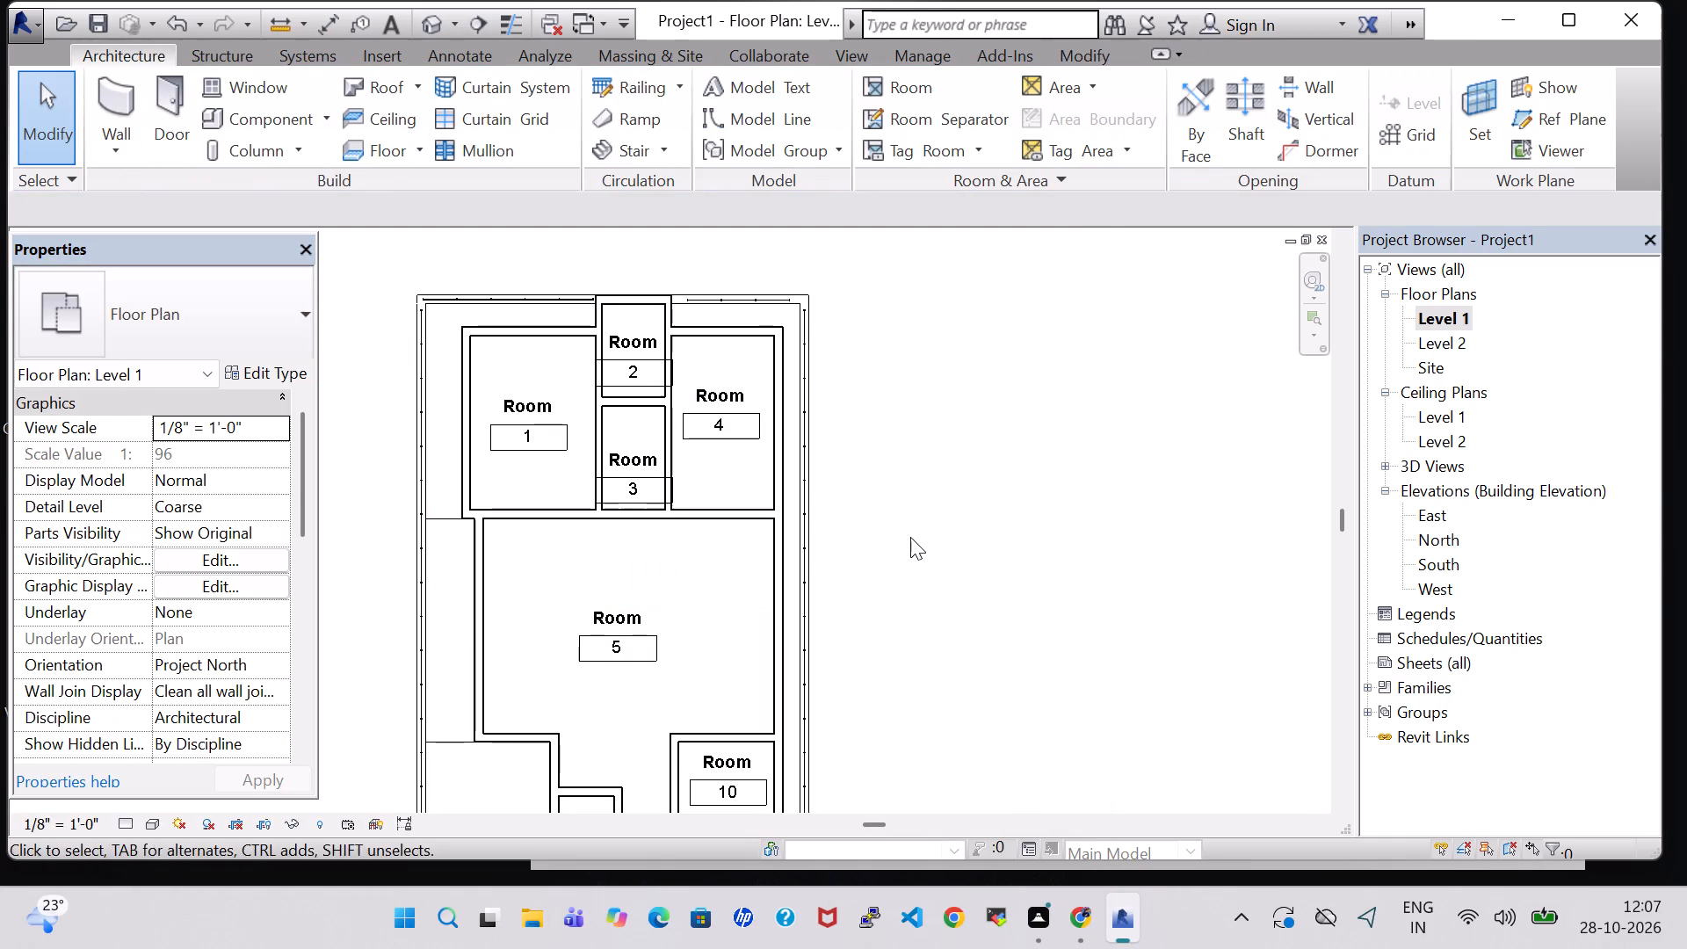
{"action": "left_click", "coordinate": [659, 391]}
{"action": "left_click", "coordinate": [201, 313]}
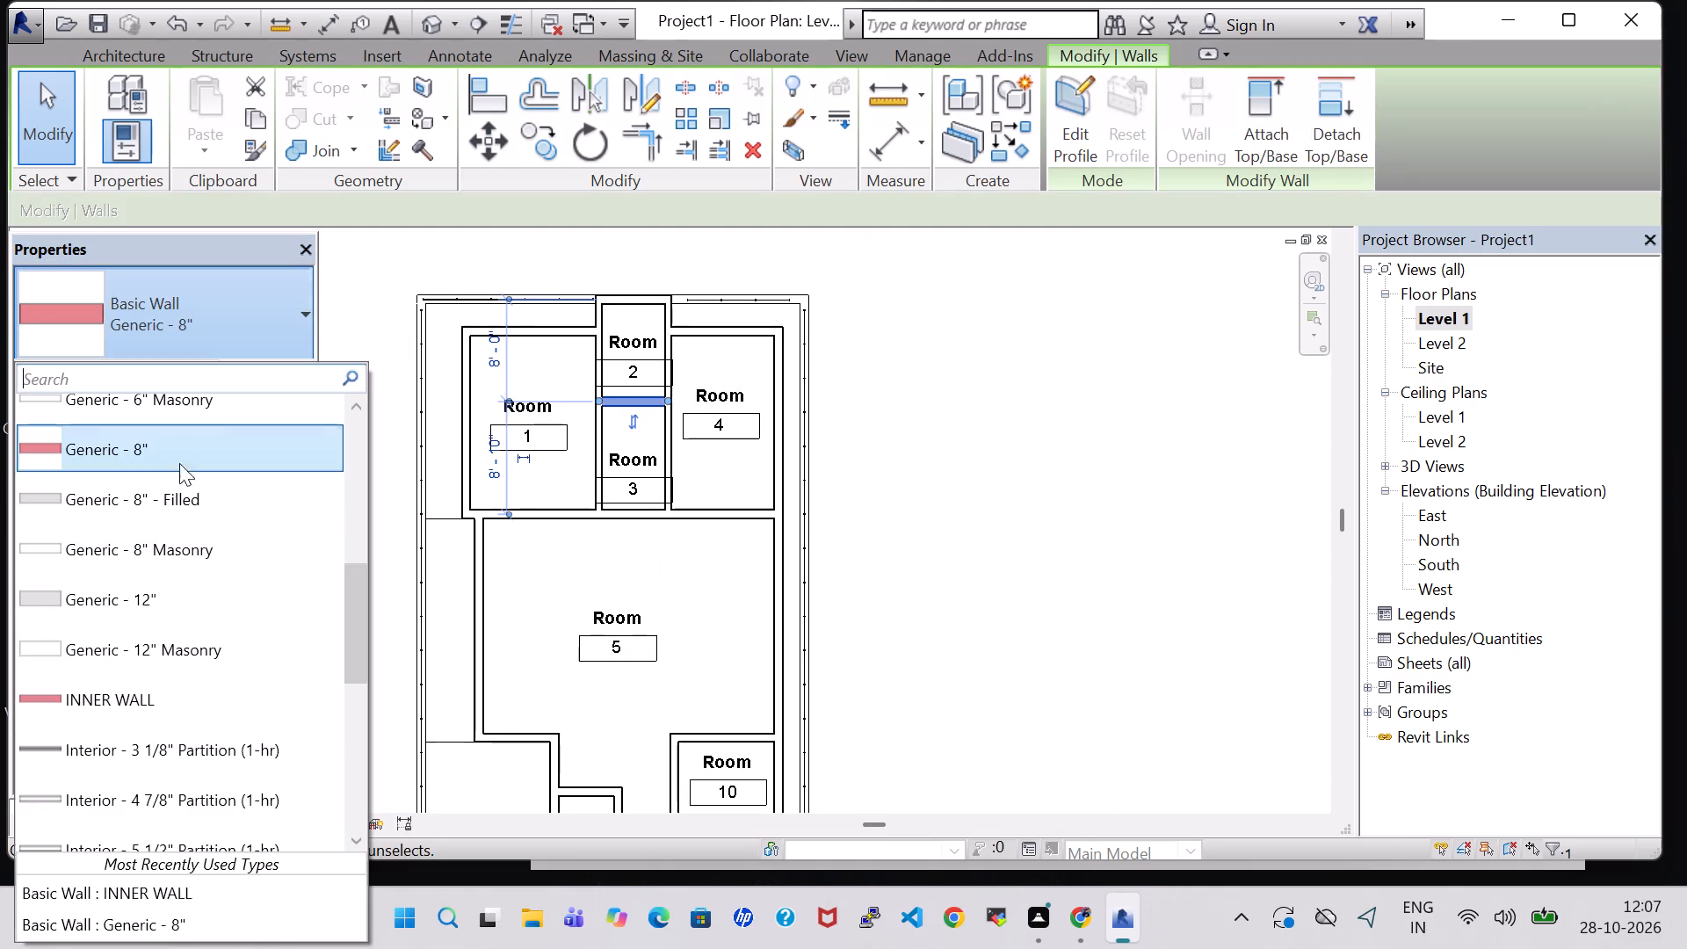
{"action": "left_click", "coordinate": [158, 692]}
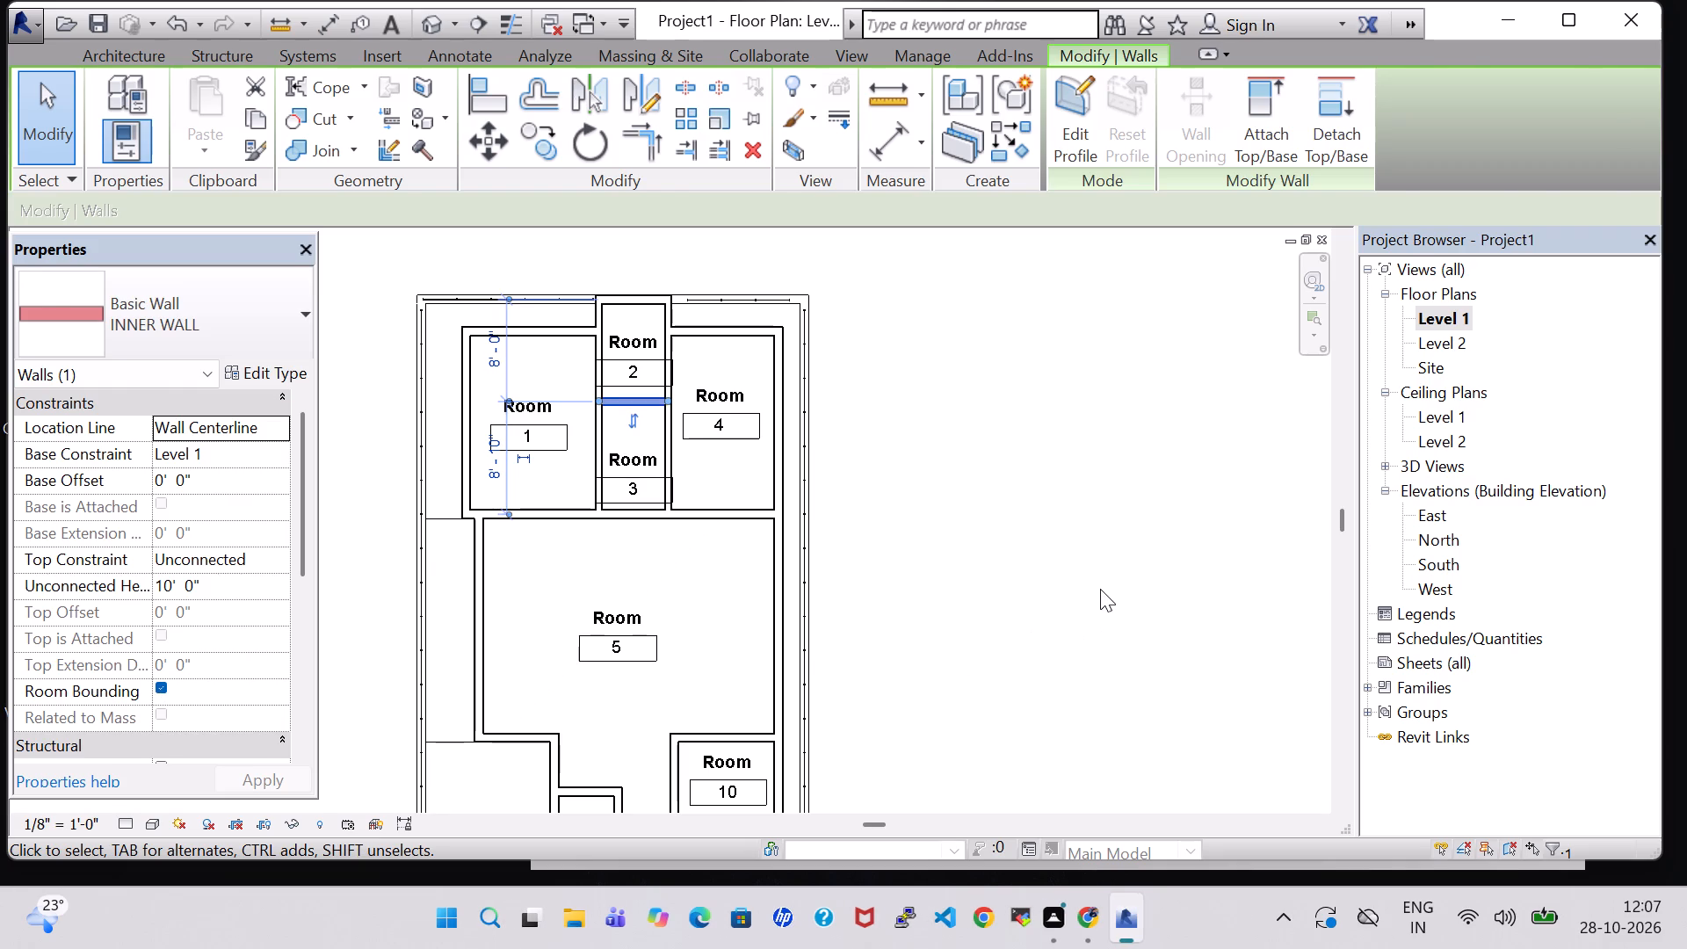
{"action": "left_click", "coordinate": [1100, 589]}
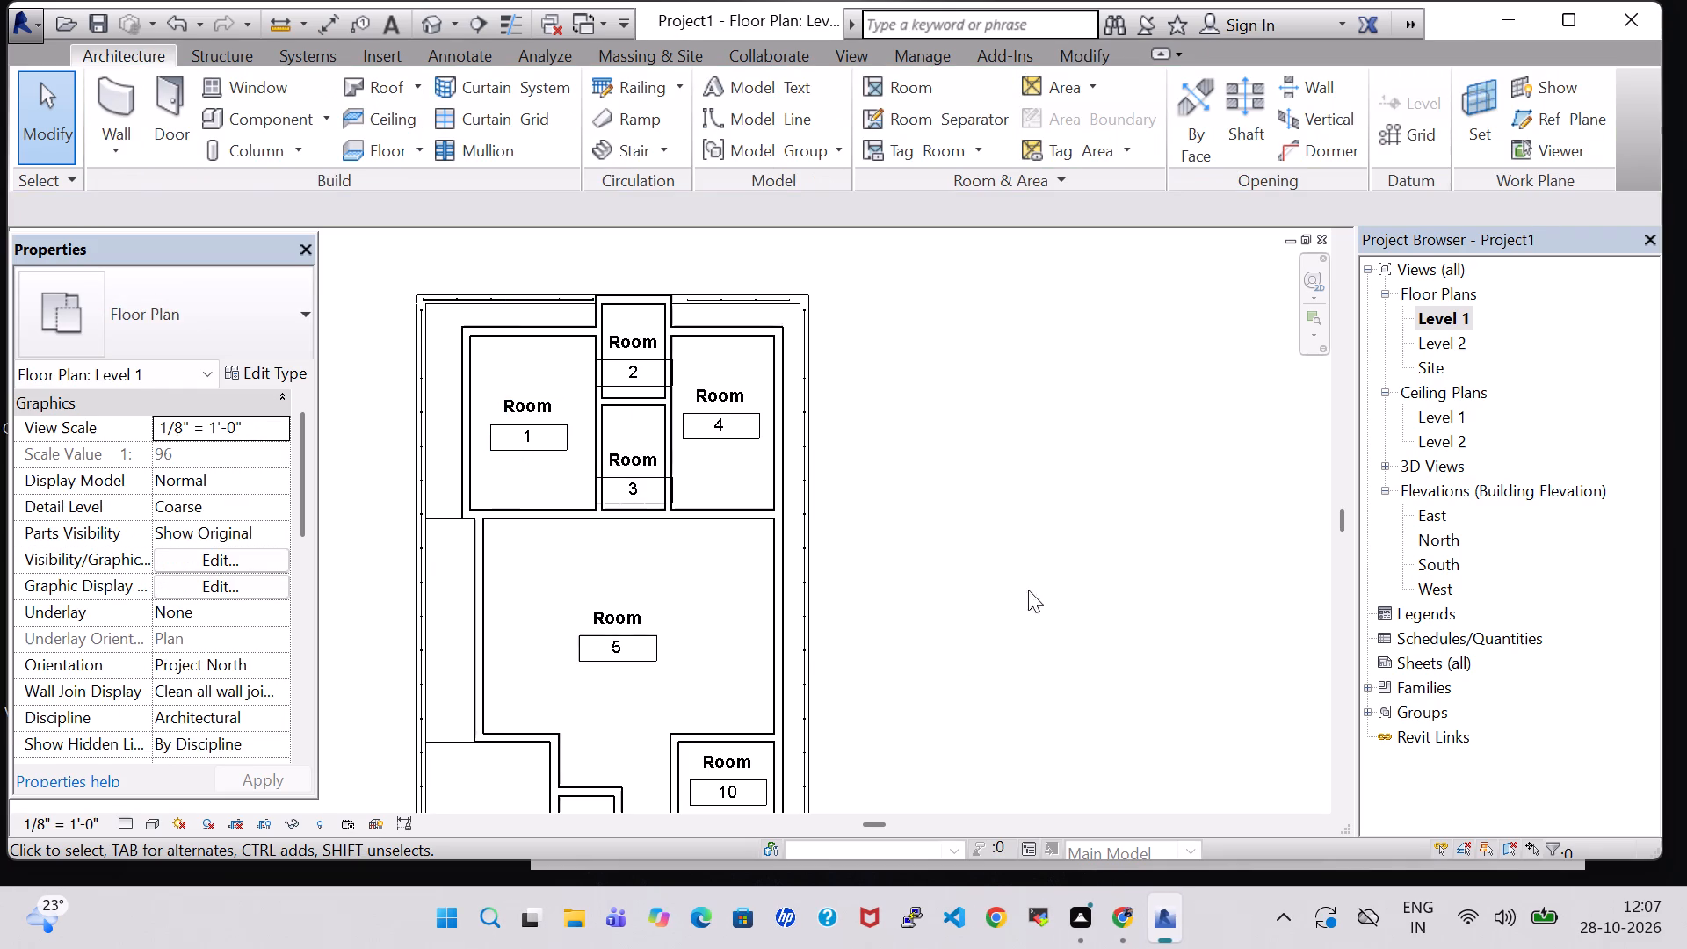
Change the long horizontal wall between the upper rooms and Room 5 to the INNER WALL type.
{"action": "left_click", "coordinate": [670, 514]}
{"action": "left_click", "coordinate": [561, 540]}
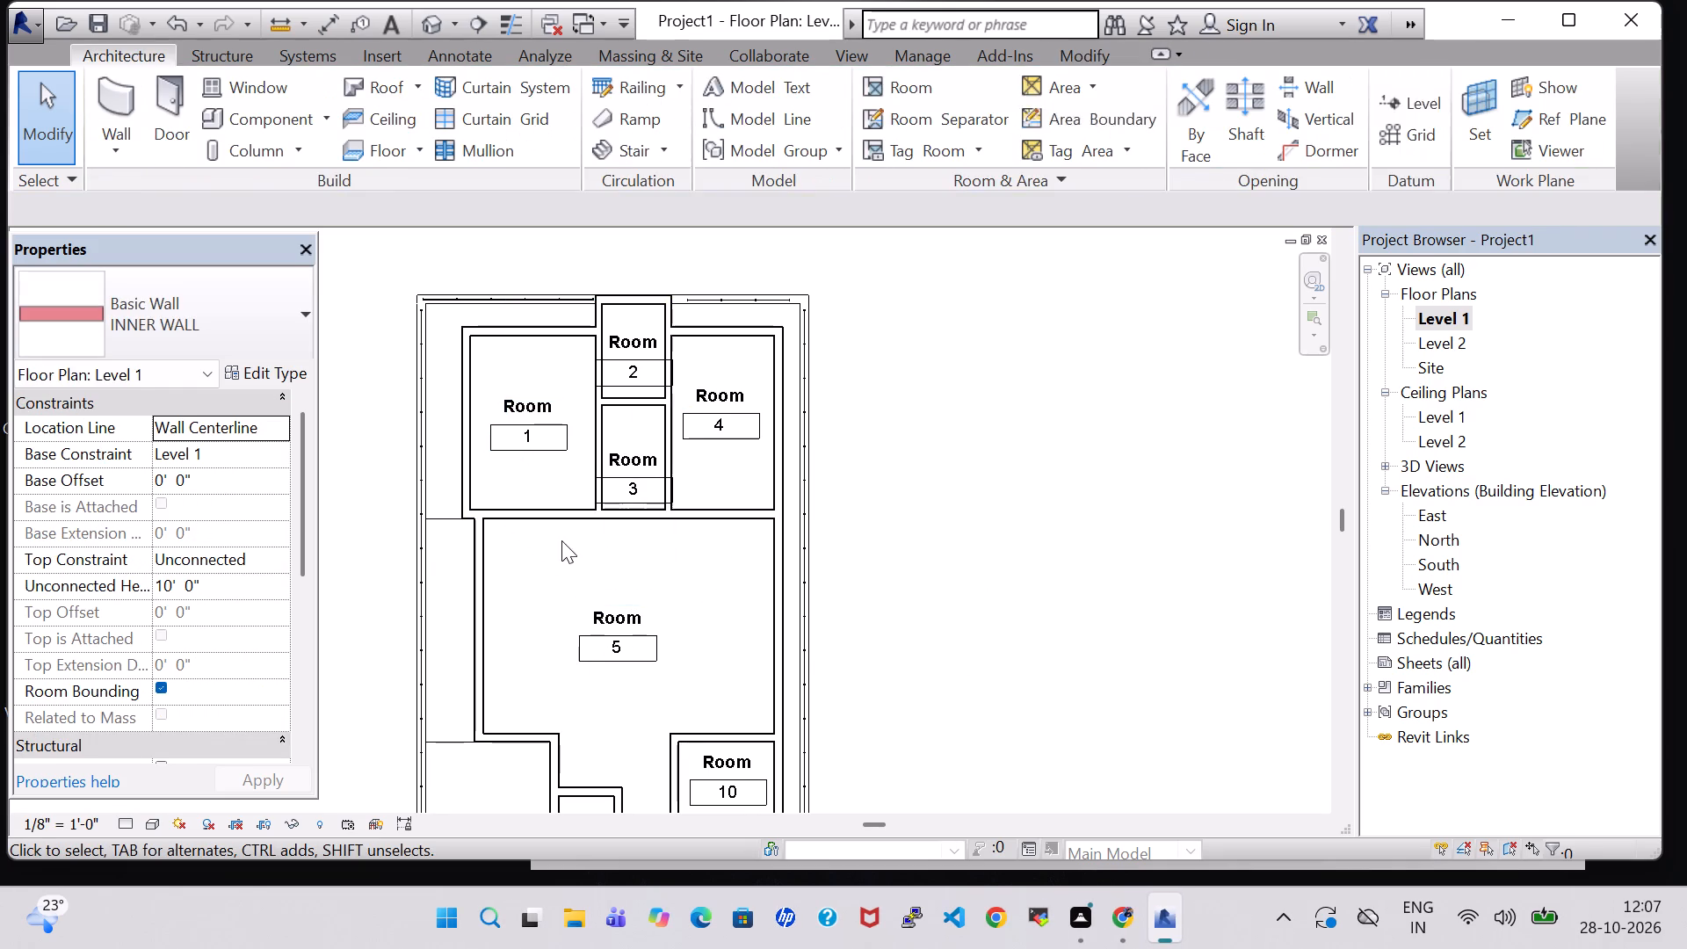
{"action": "left_click", "coordinate": [559, 515]}
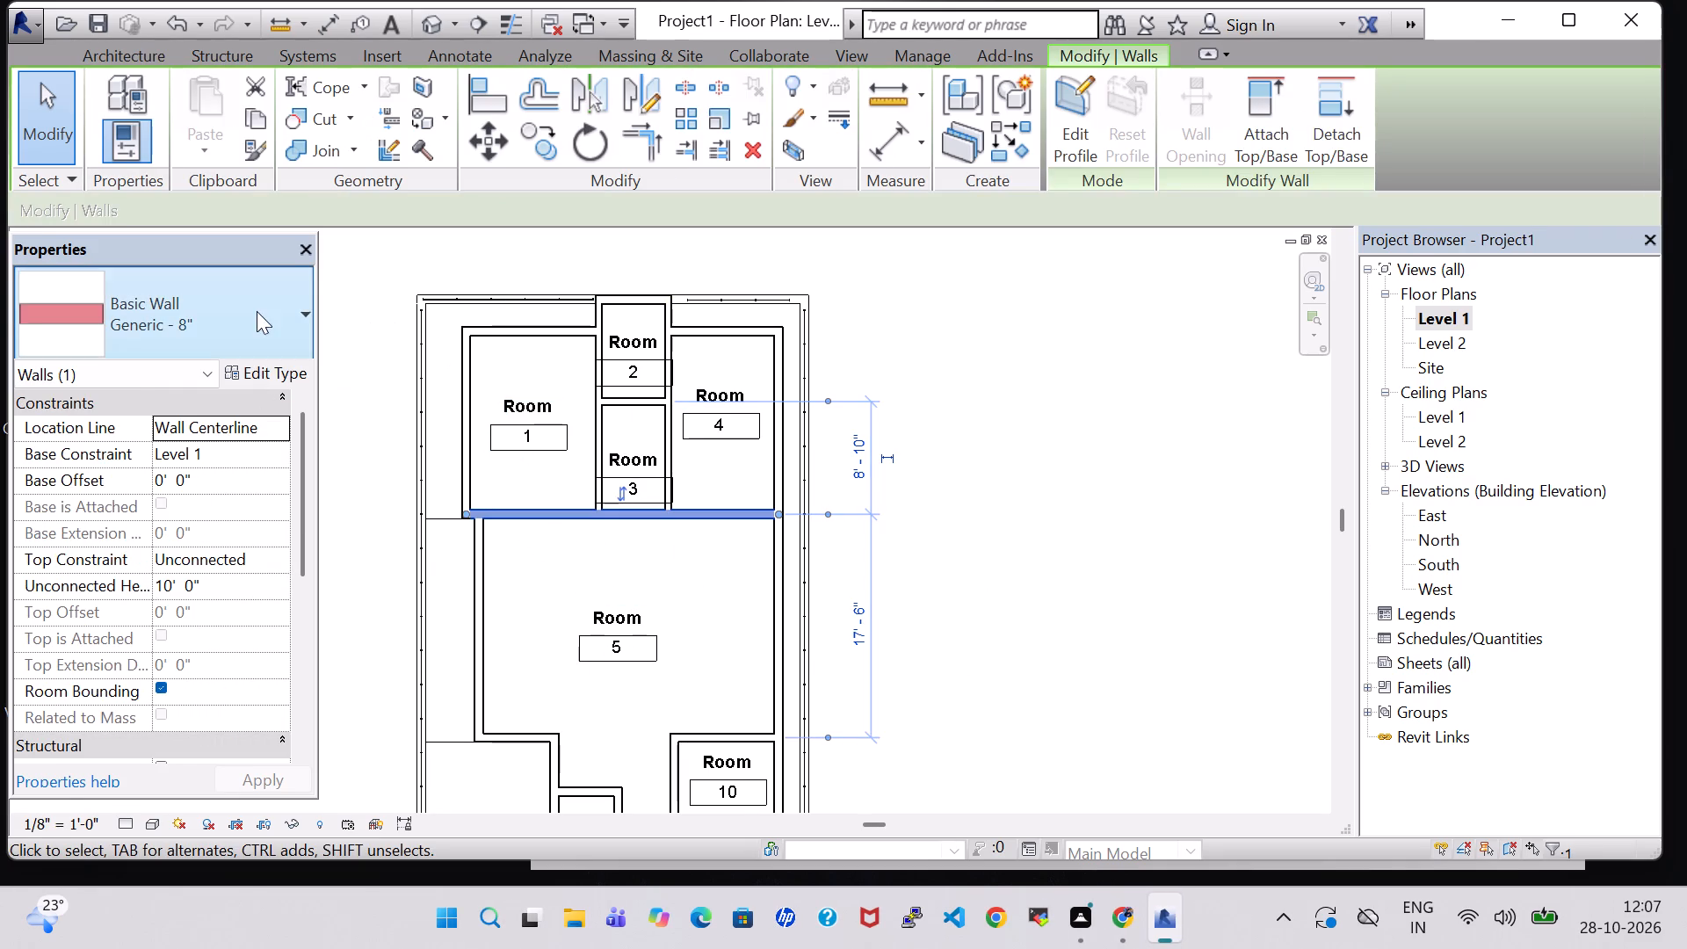
{"action": "left_click", "coordinate": [257, 311]}
{"action": "left_click", "coordinate": [148, 705]}
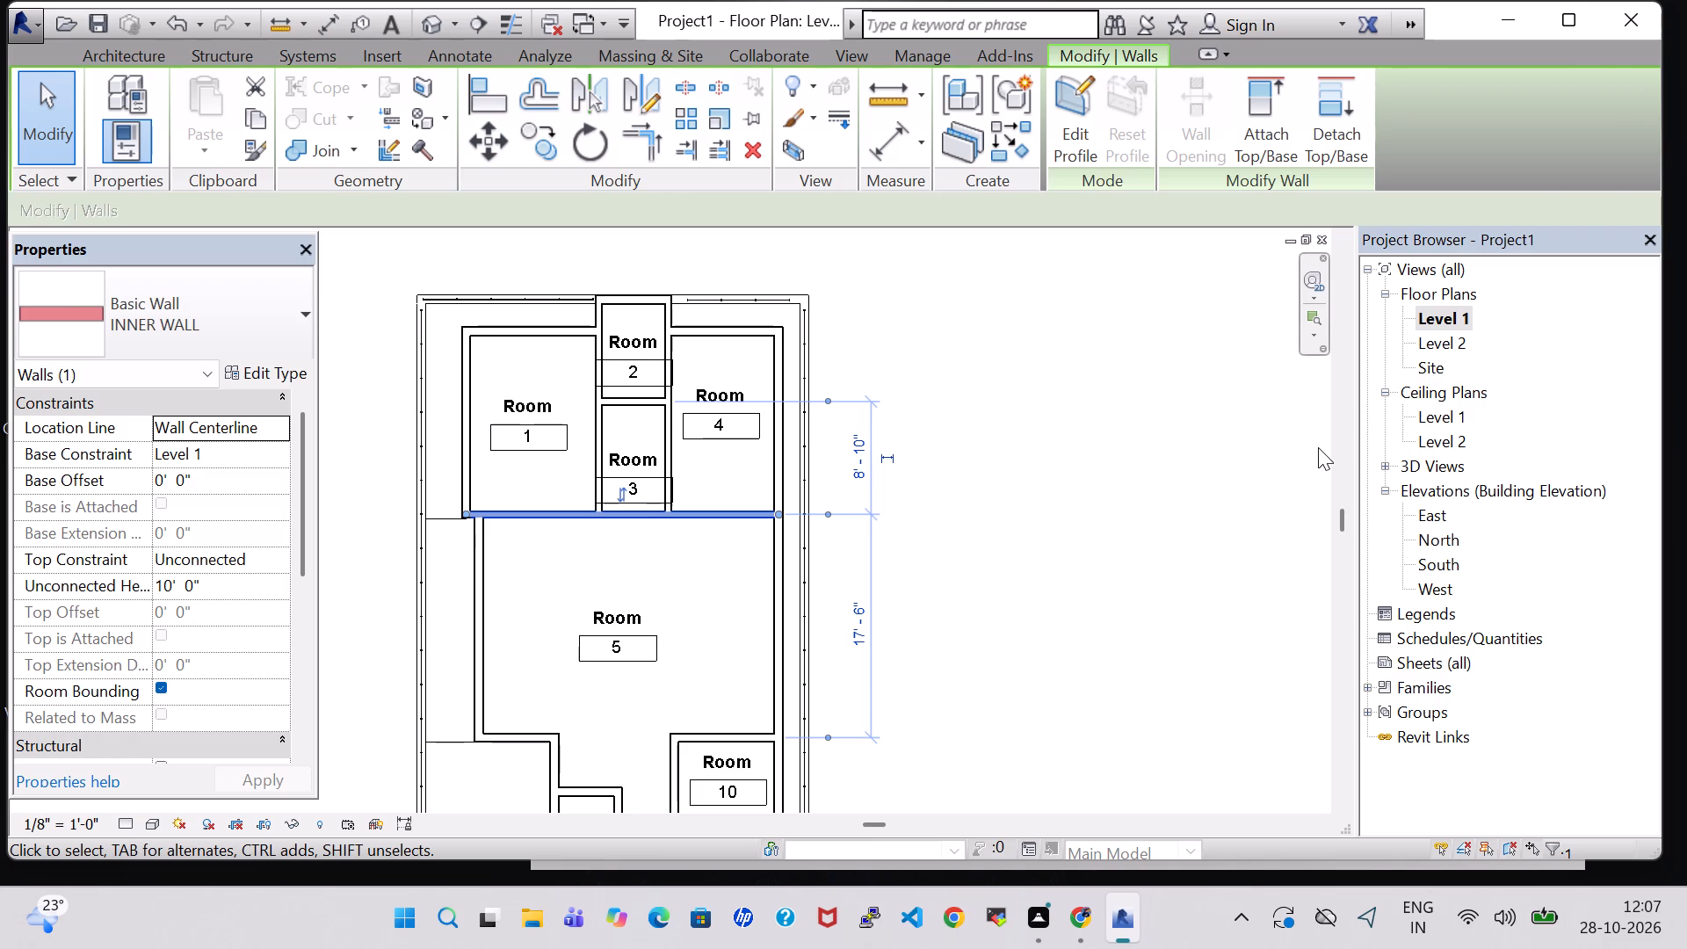
{"action": "left_click", "coordinate": [1318, 447]}
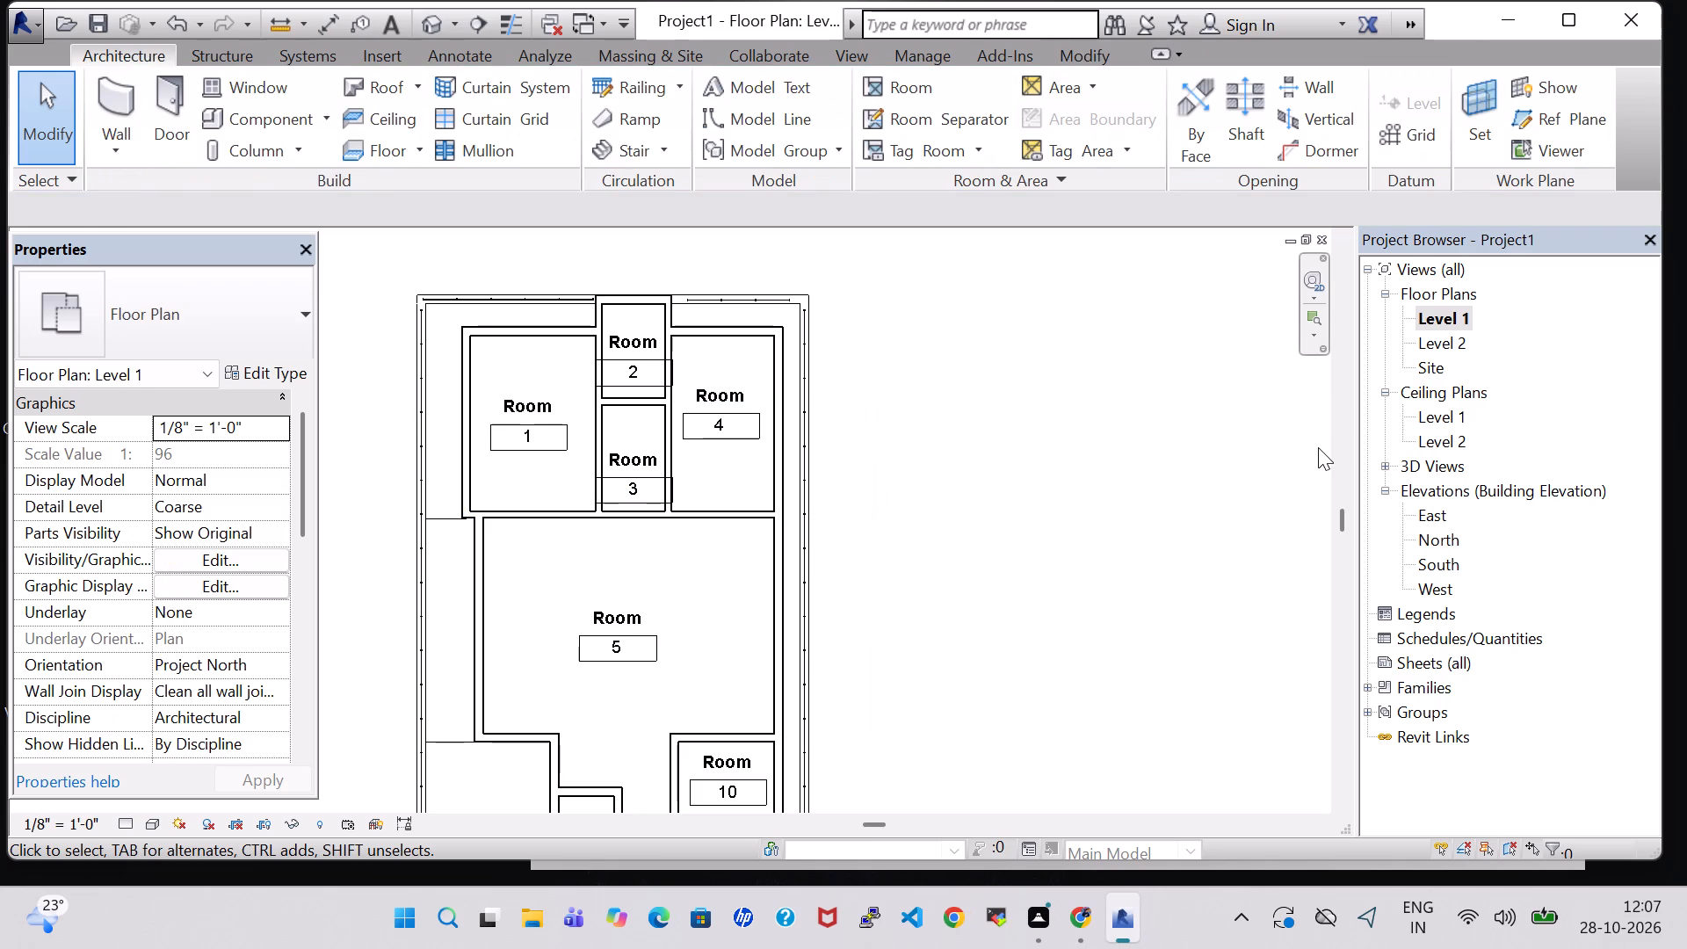
Change the left-hand and upper walls of Room 10 to the INNER WALL type.
{"action": "middle_click_drag", "start_coordinate": [990, 605], "coordinate": [1003, 314]}
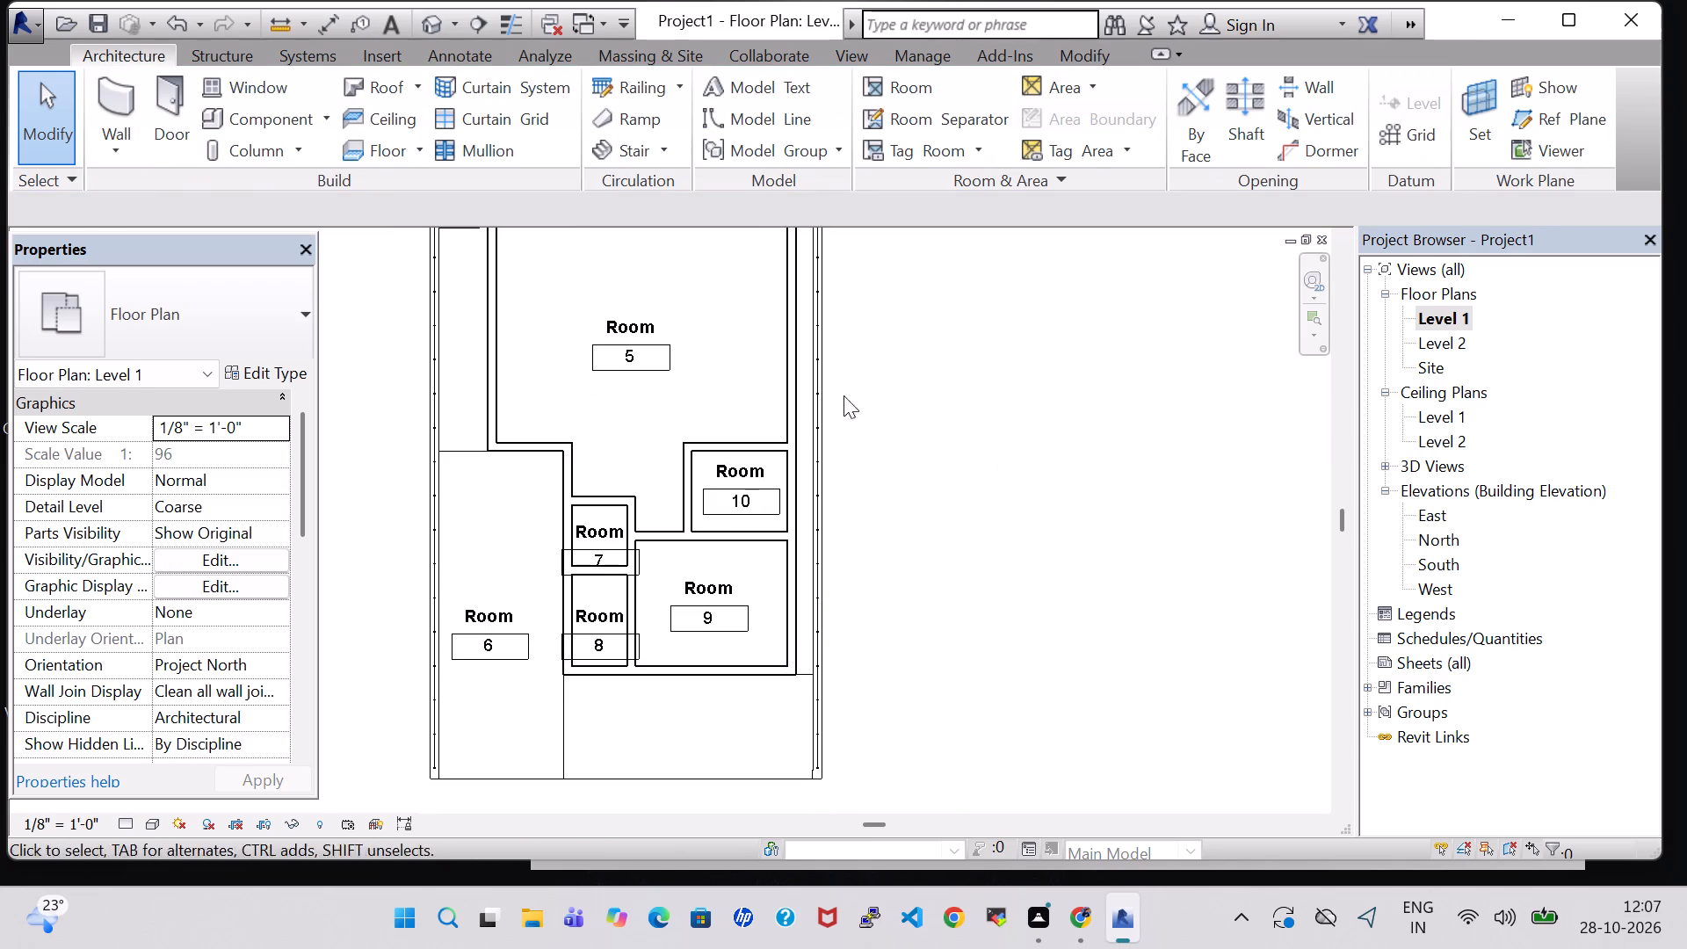
{"action": "left_click", "coordinate": [693, 484]}
{"action": "left_click", "coordinate": [296, 306]}
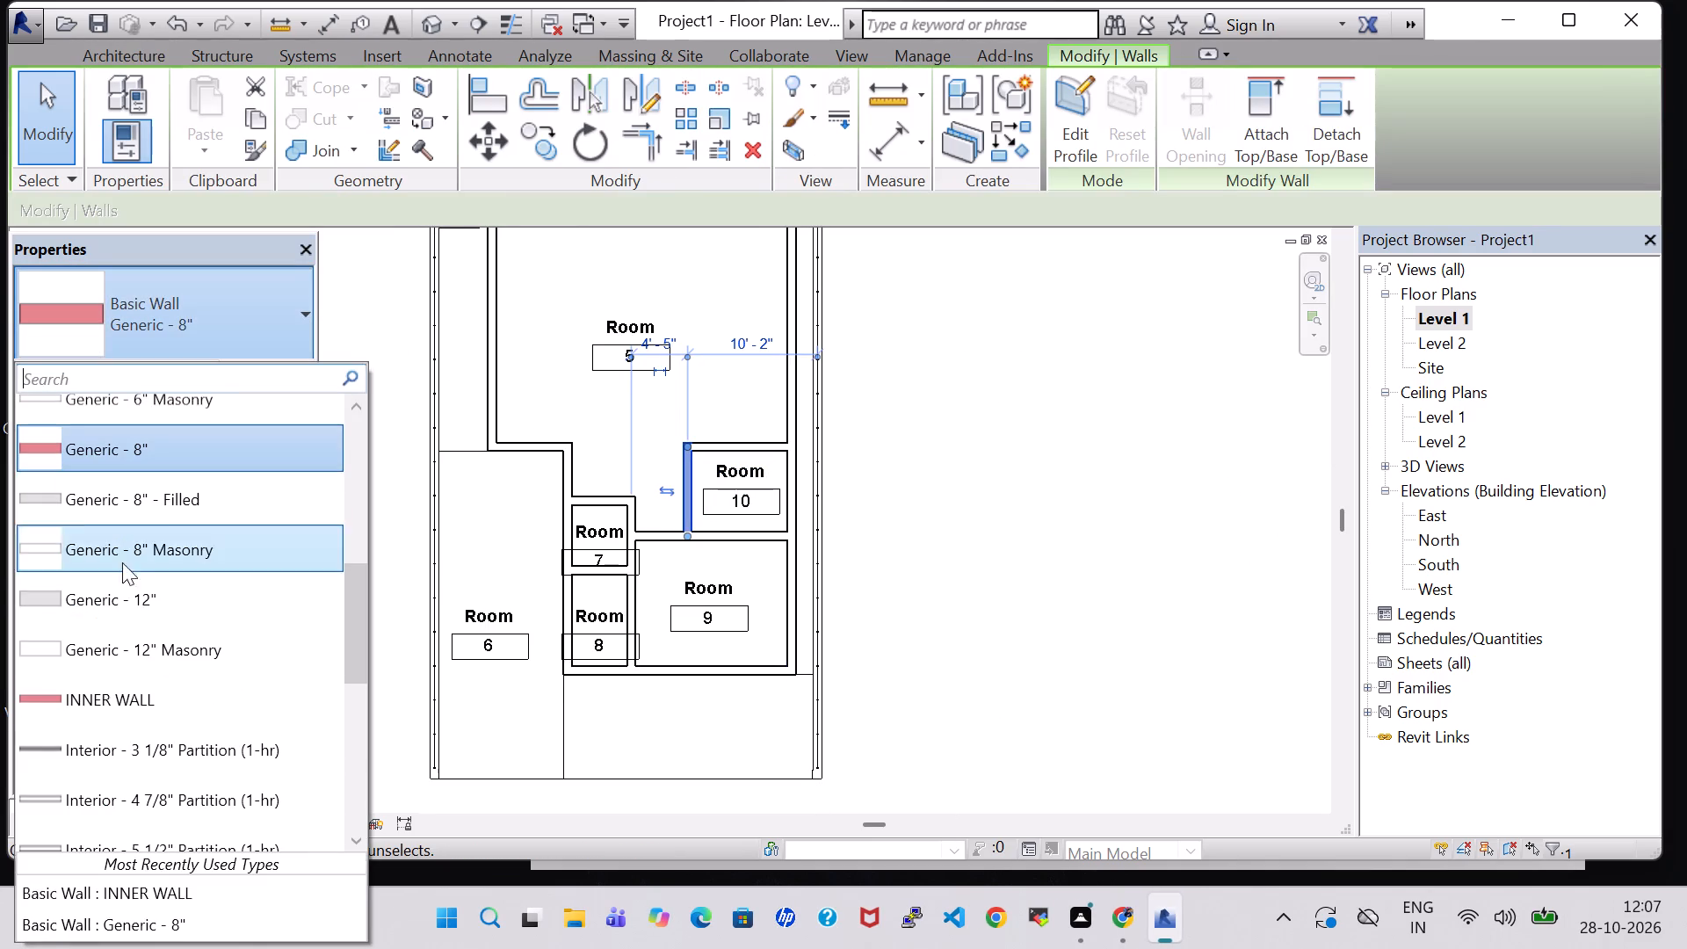
{"action": "left_click", "coordinate": [141, 698]}
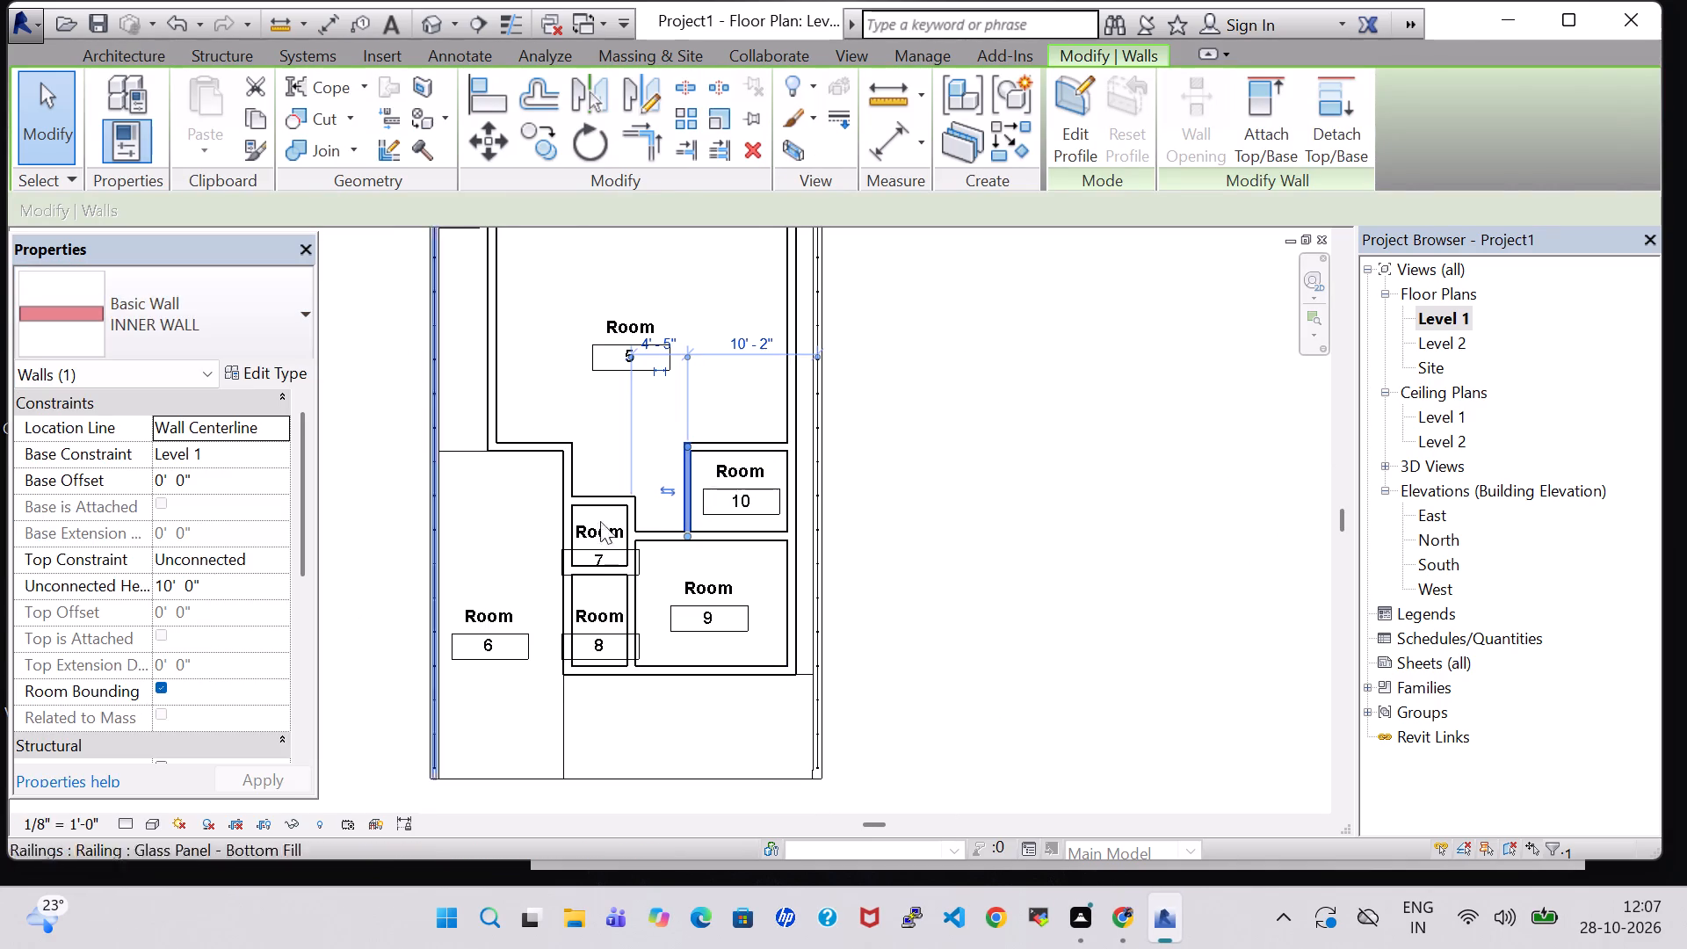
{"action": "left_click", "coordinate": [981, 482]}
{"action": "left_click", "coordinate": [740, 442]}
{"action": "left_click", "coordinate": [173, 306]}
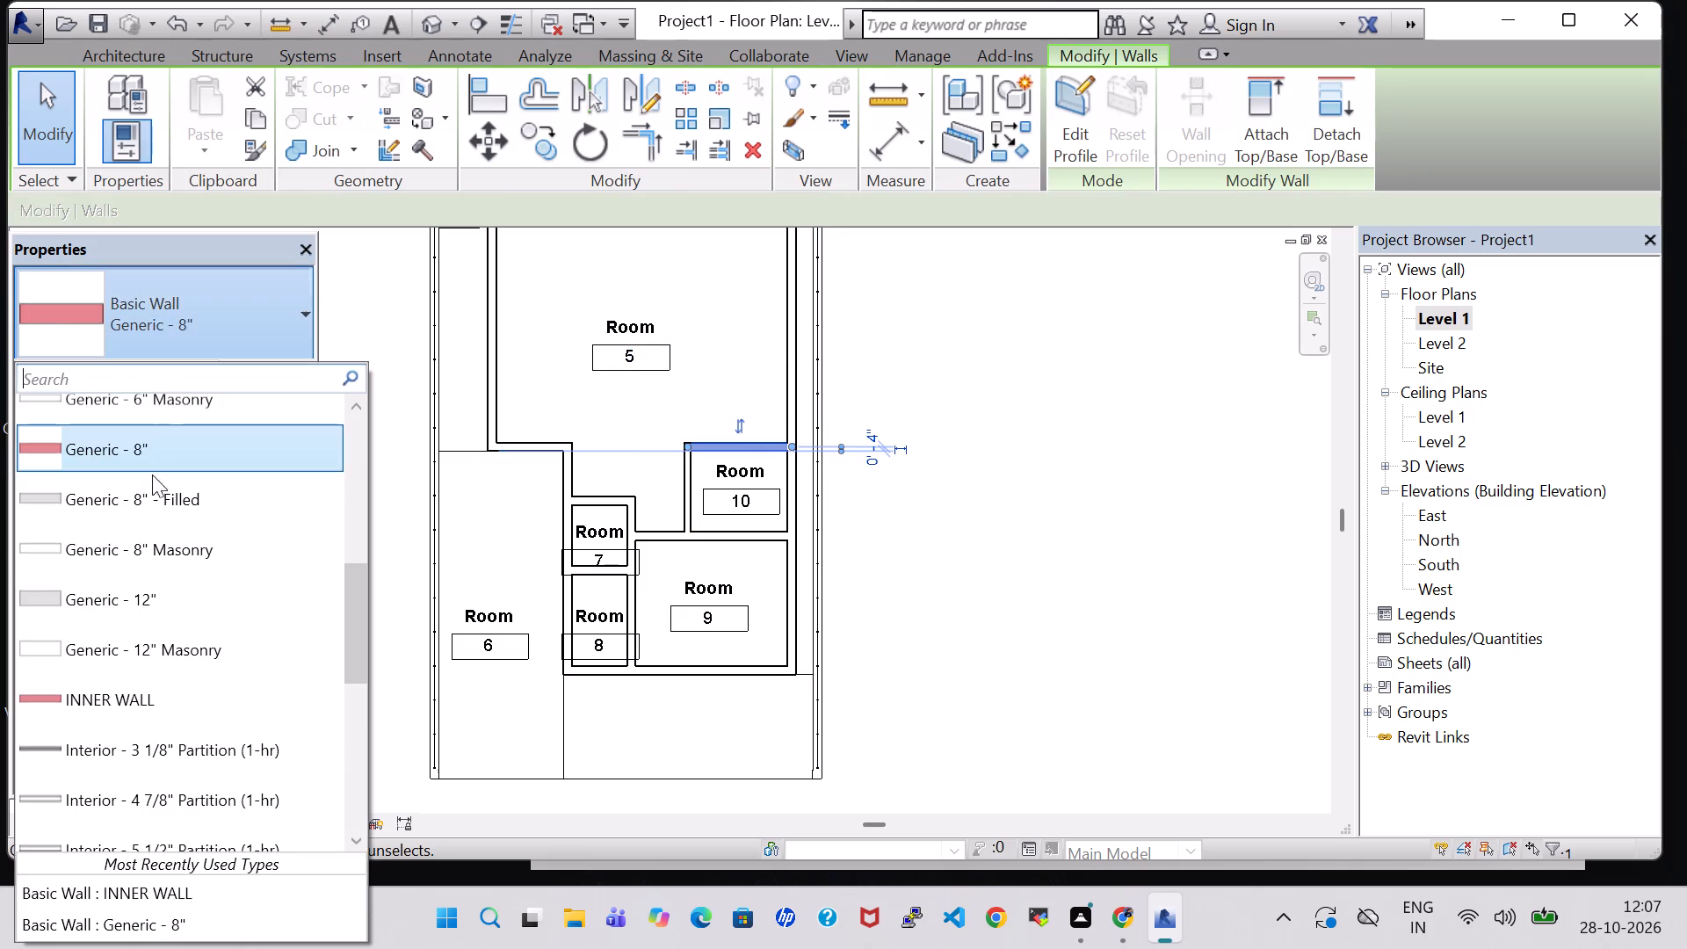
{"action": "left_click", "coordinate": [184, 688]}
{"action": "left_click", "coordinate": [1019, 616]}
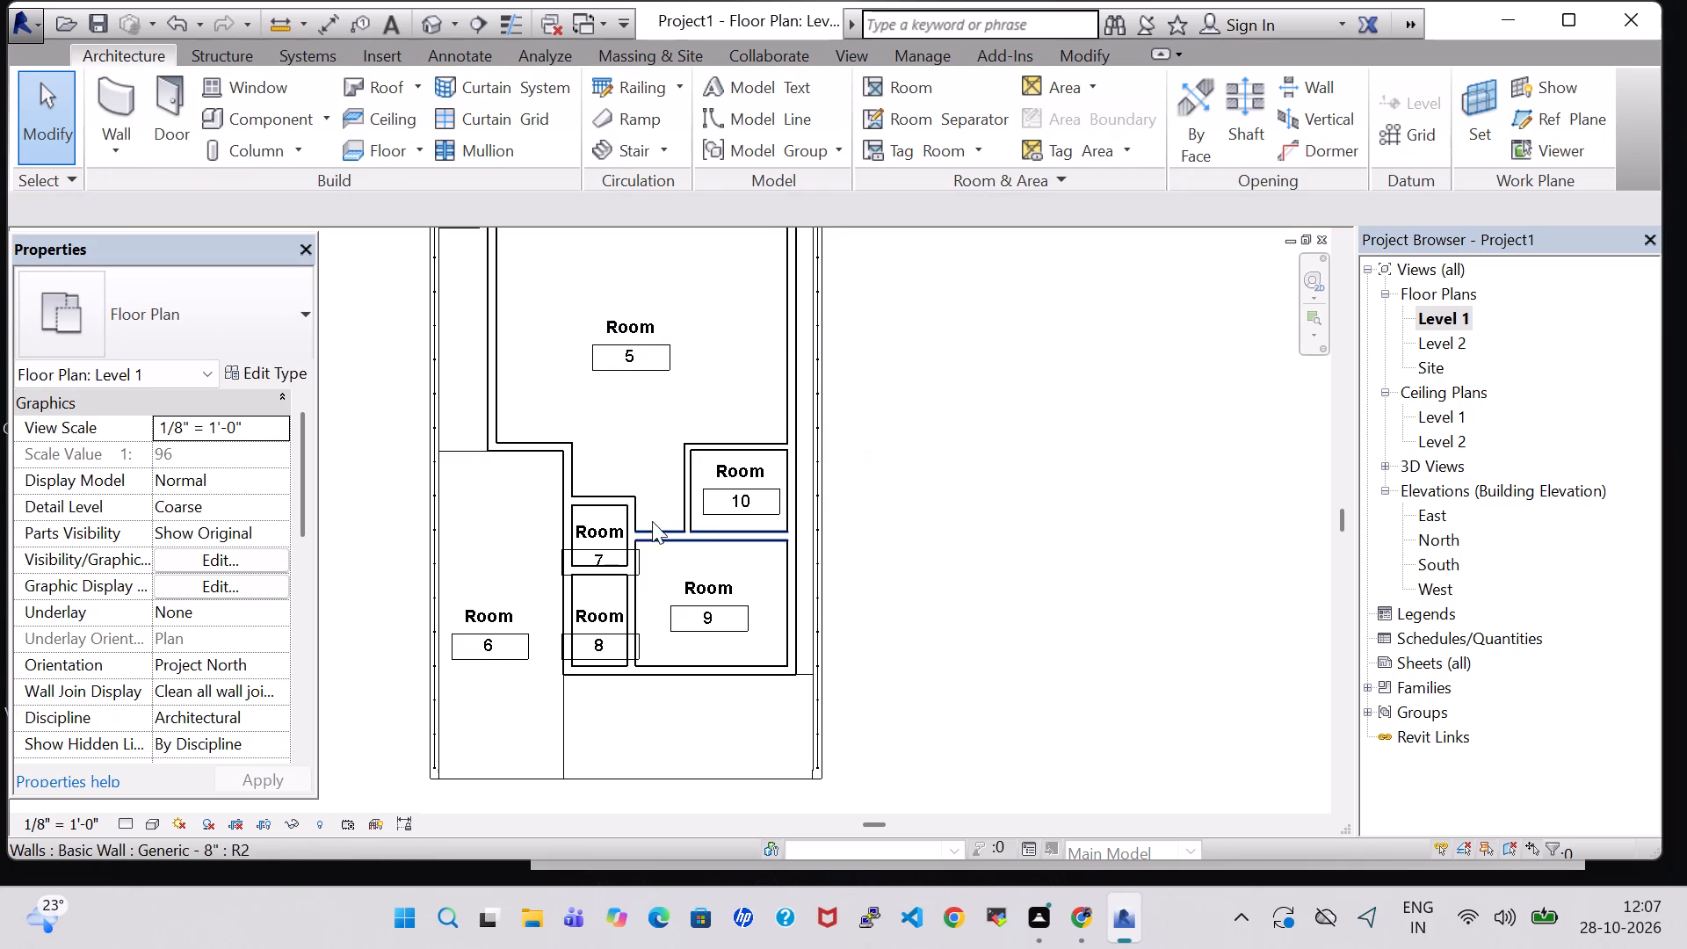
Change the upper wall of Room 7 and the vertical wall separating Rooms 7 and 8 from Room 9 to INNER WALL.
{"action": "left_click", "coordinate": [604, 503]}
{"action": "left_click", "coordinate": [235, 315]}
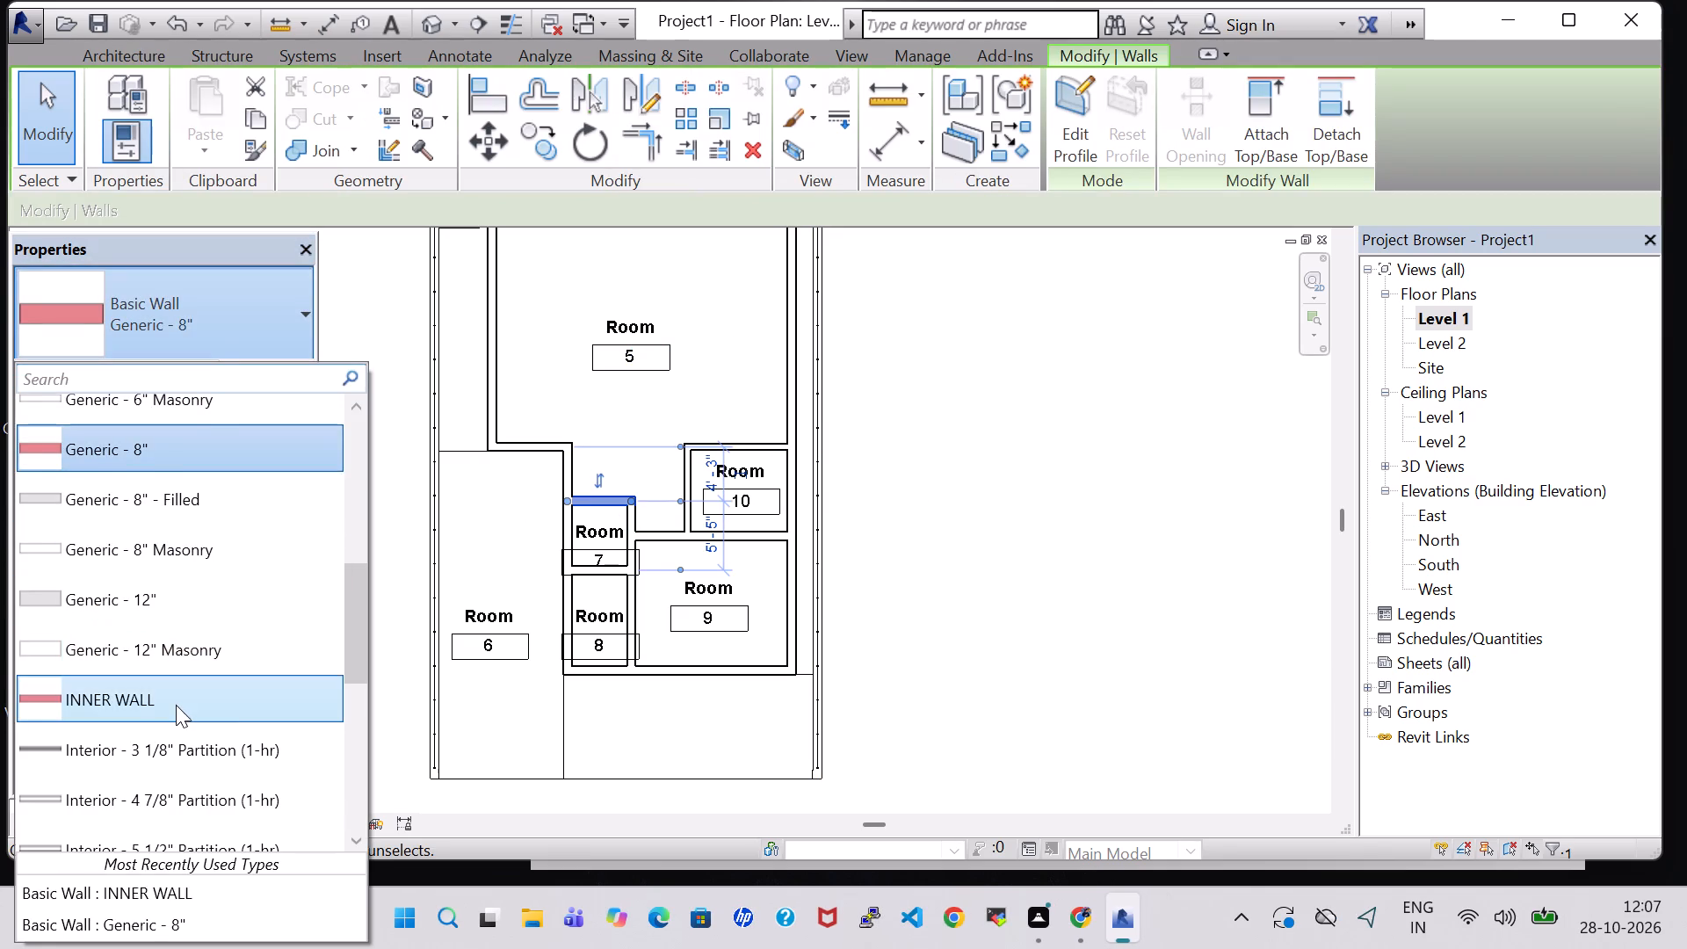
{"action": "left_click", "coordinate": [176, 706]}
{"action": "left_click", "coordinate": [1005, 547]}
{"action": "left_click", "coordinate": [624, 534]}
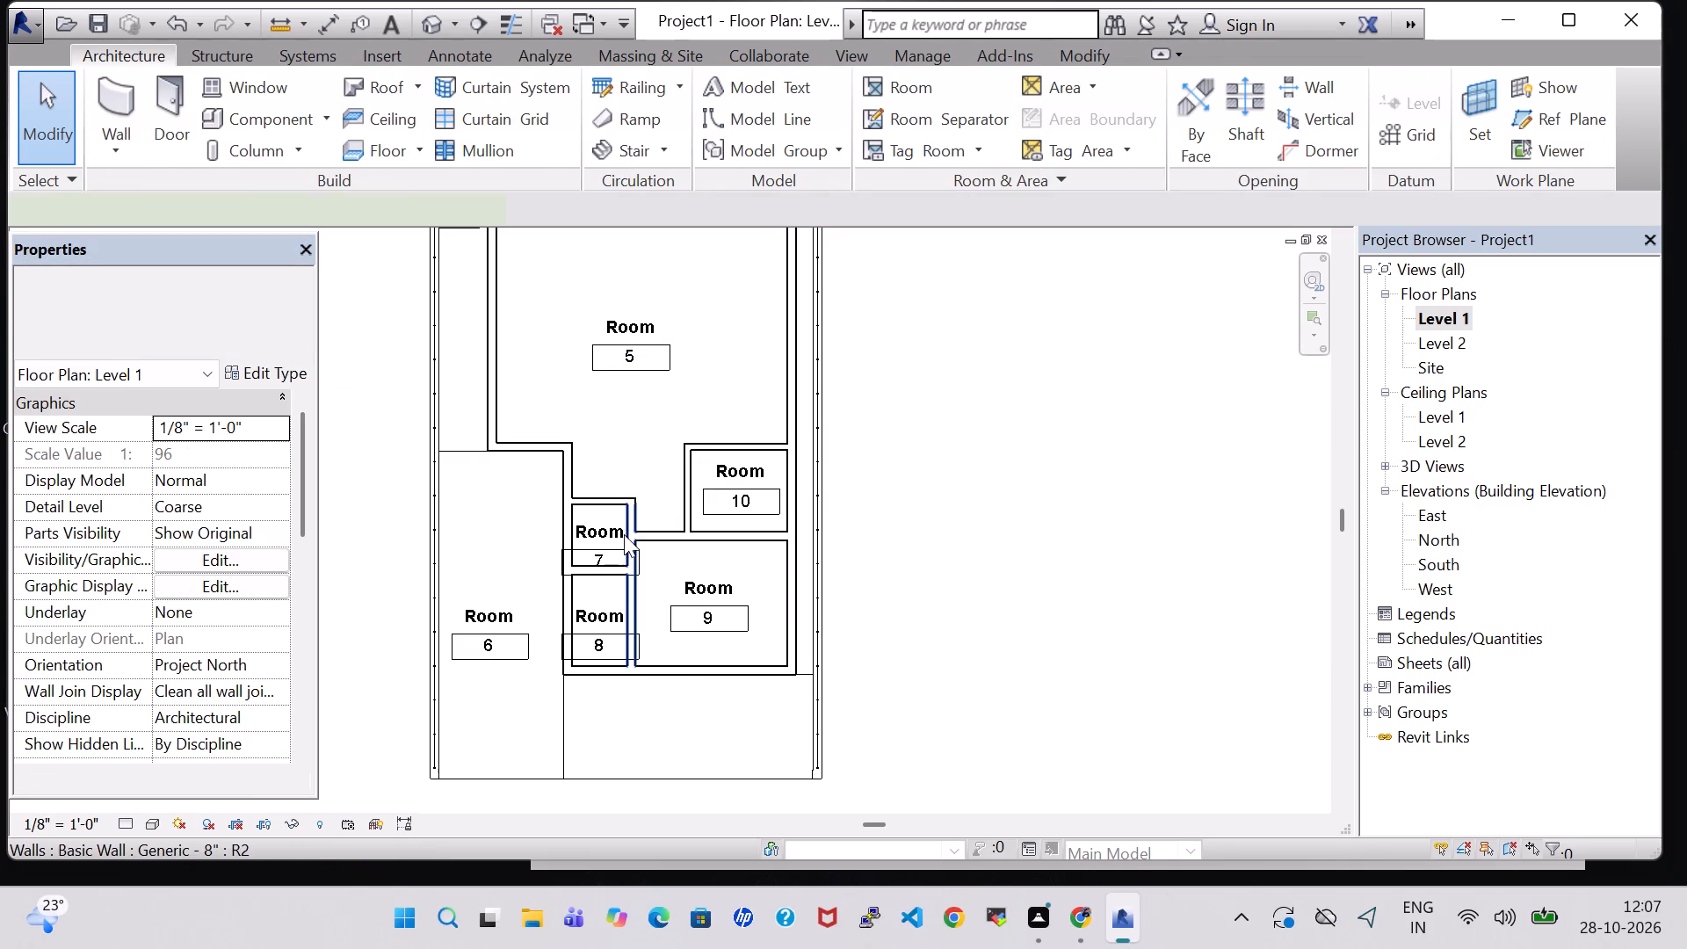
{"action": "left_click", "coordinate": [115, 315]}
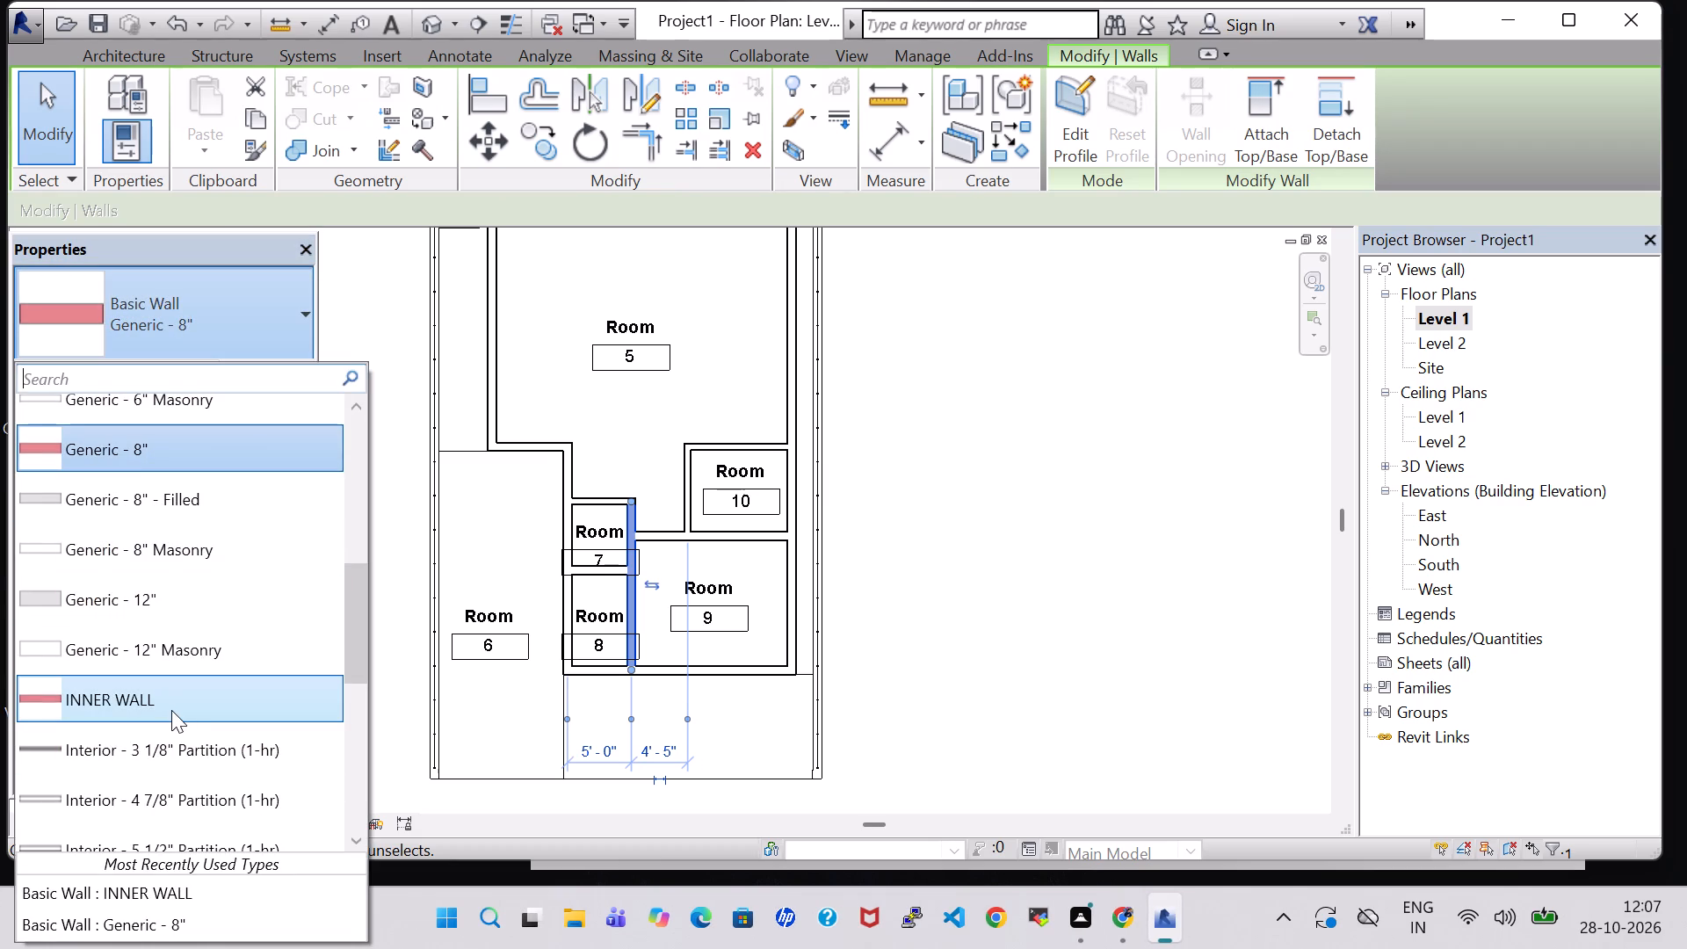
{"action": "left_click", "coordinate": [171, 707]}
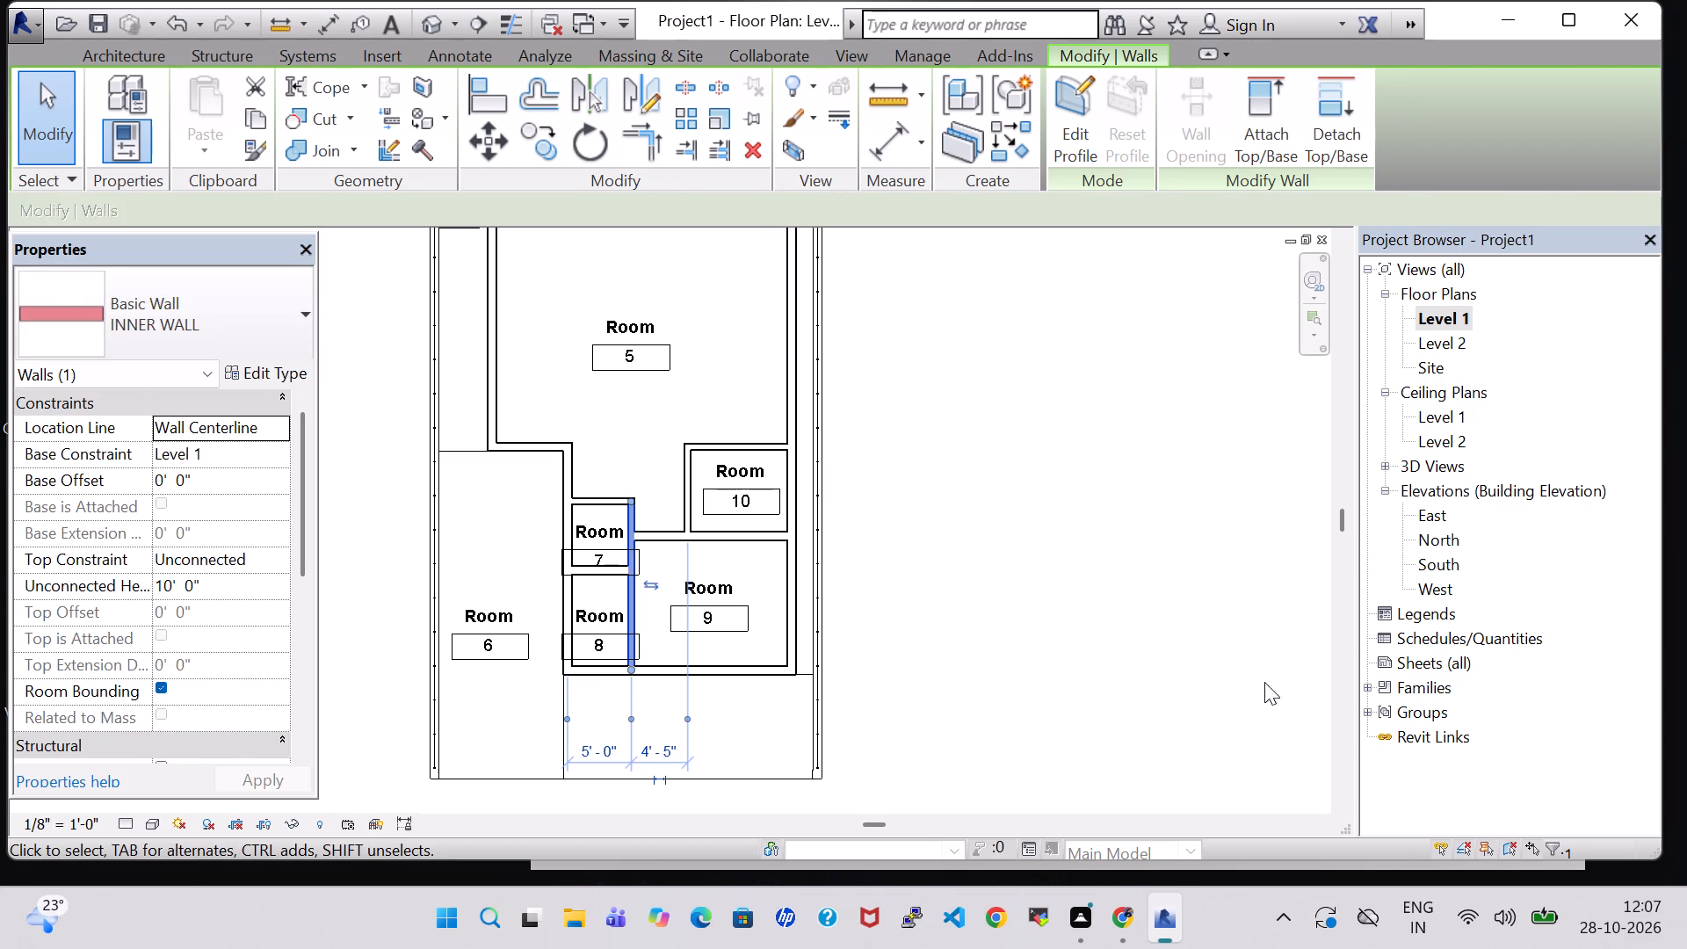
{"action": "left_click", "coordinate": [1277, 626]}
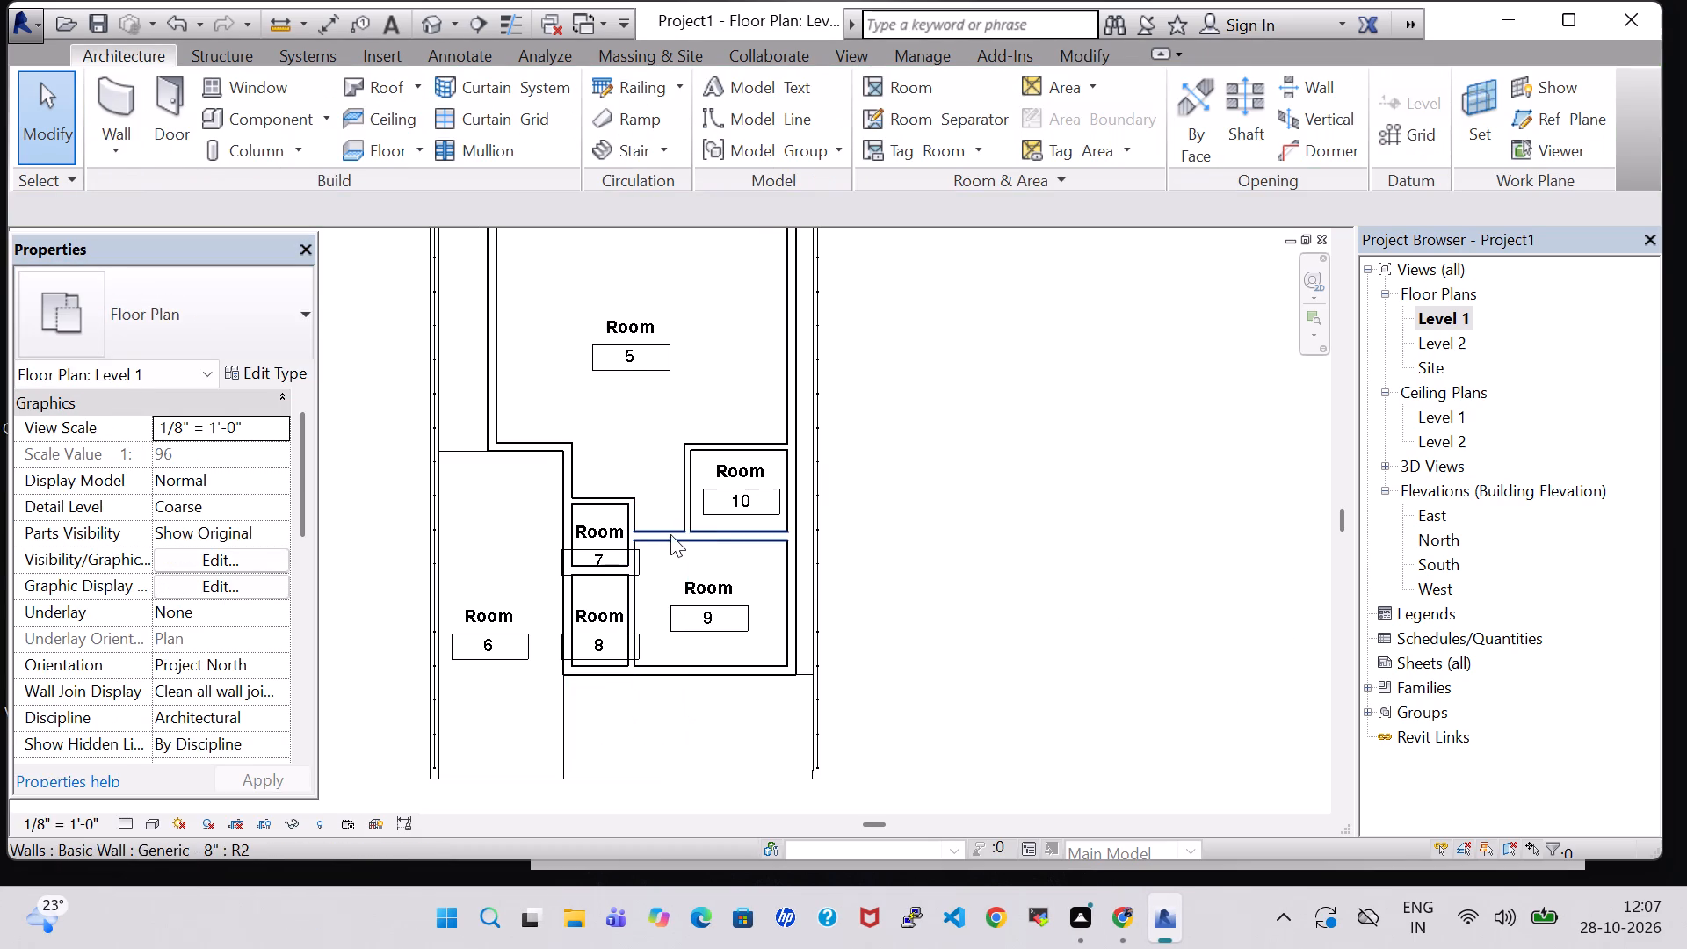
Change the horizontal wall between Room 10 and Room 9 to the INNER WALL type.
{"action": "left_click", "coordinate": [692, 532]}
{"action": "left_click", "coordinate": [944, 544]}
{"action": "left_click", "coordinate": [757, 540]}
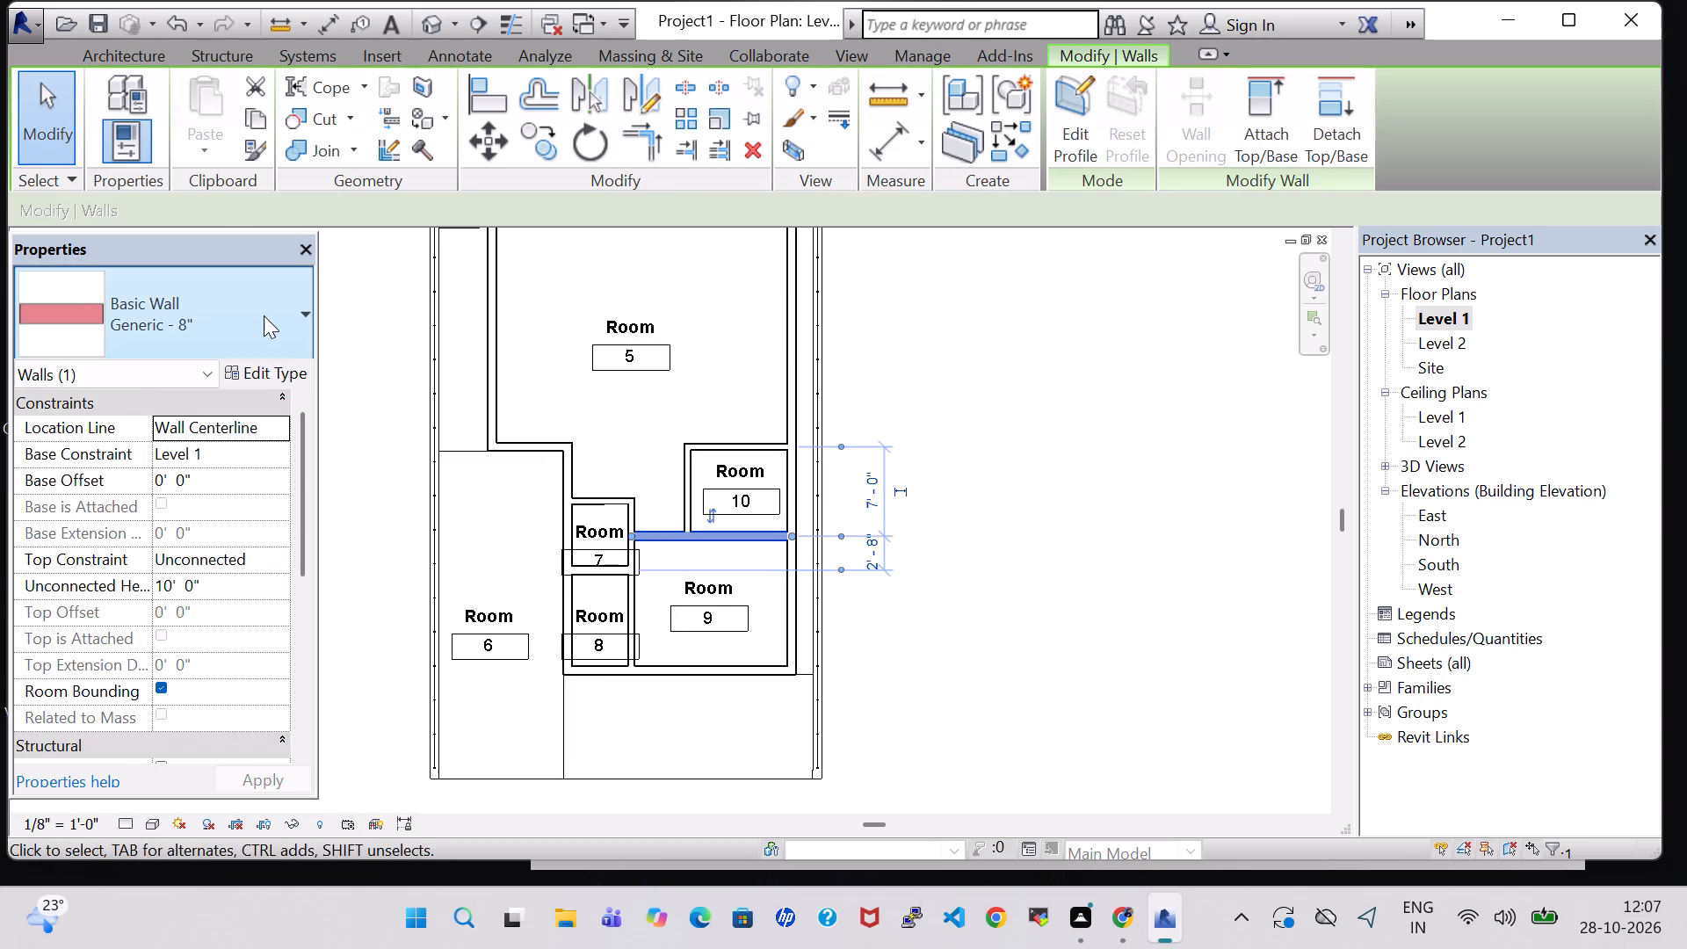
{"action": "left_click", "coordinate": [257, 314]}
{"action": "left_click", "coordinate": [201, 686]}
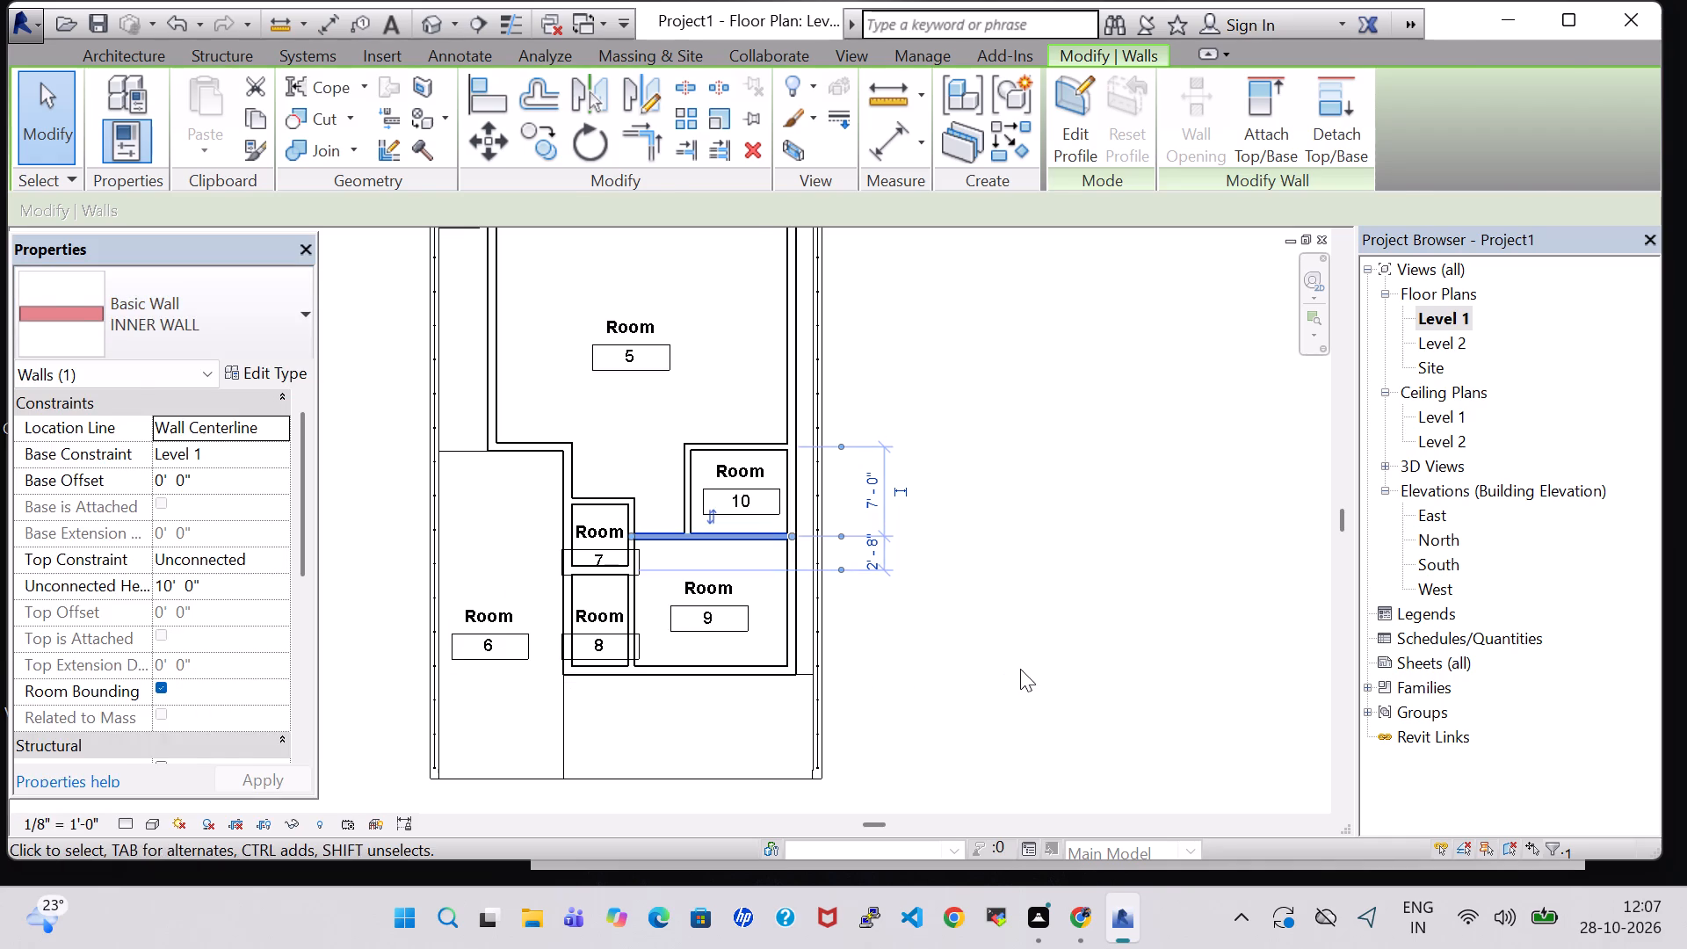
{"action": "left_click", "coordinate": [1020, 669]}
Turn off Show Room Number in the Room Tag type so the tags show only room names.
{"action": "left_click", "coordinate": [655, 340]}
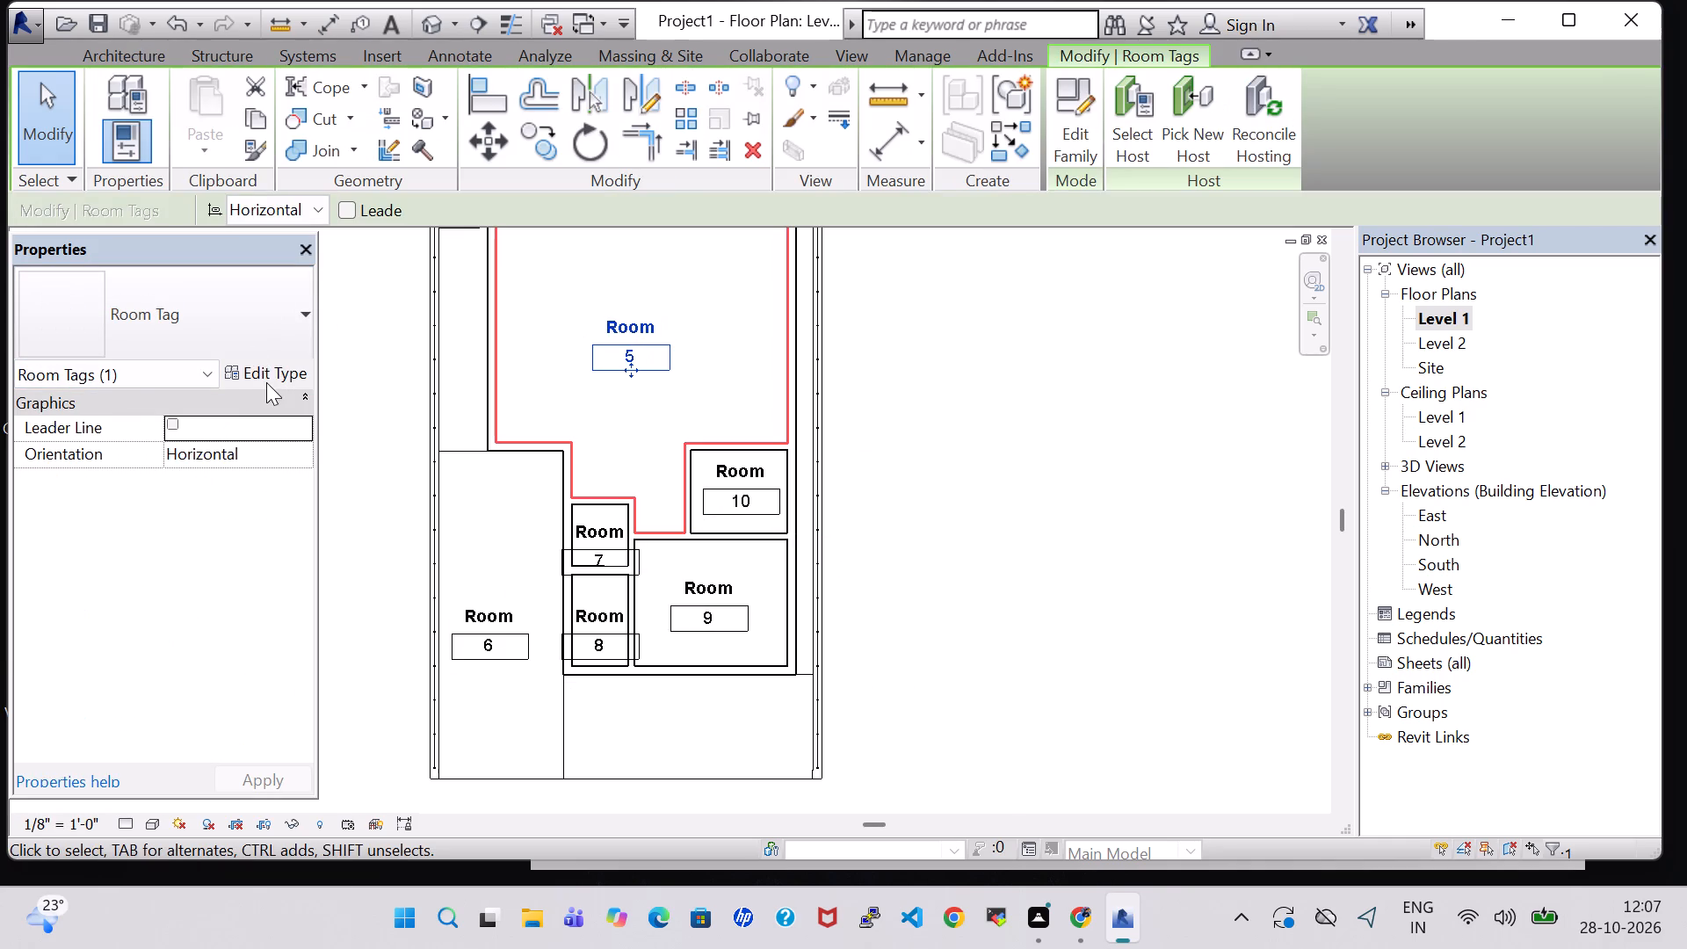
{"action": "left_click", "coordinate": [266, 382]}
{"action": "left_click", "coordinate": [608, 388]}
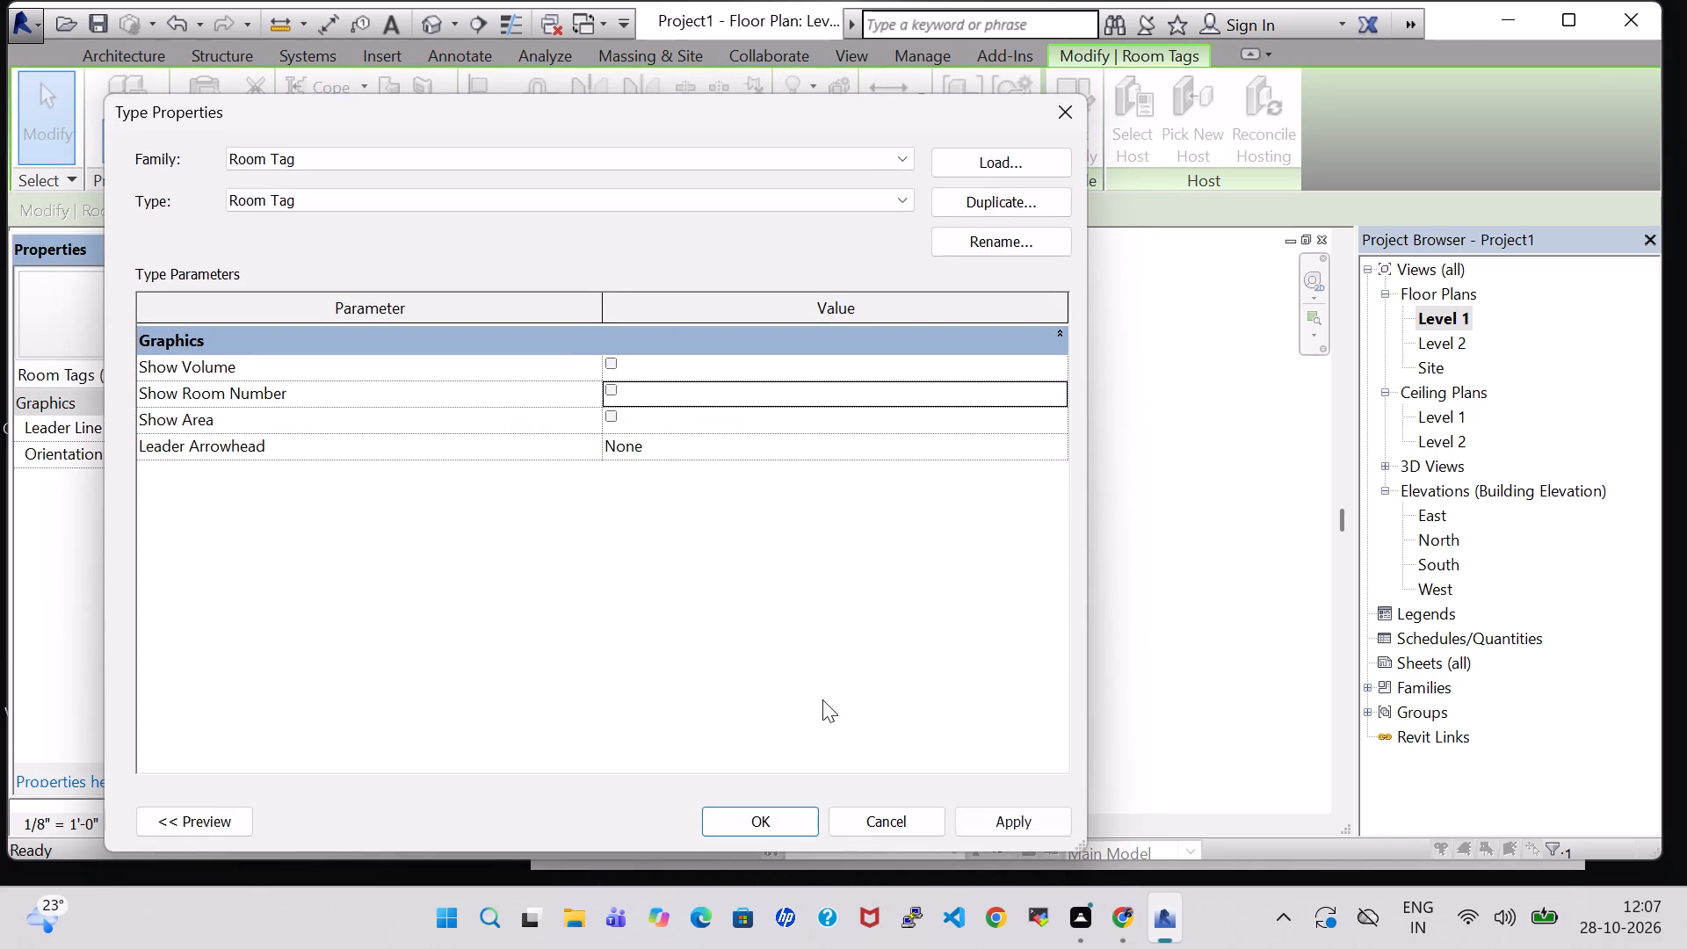
{"action": "left_click", "coordinate": [1026, 814]}
{"action": "left_click", "coordinate": [783, 815]}
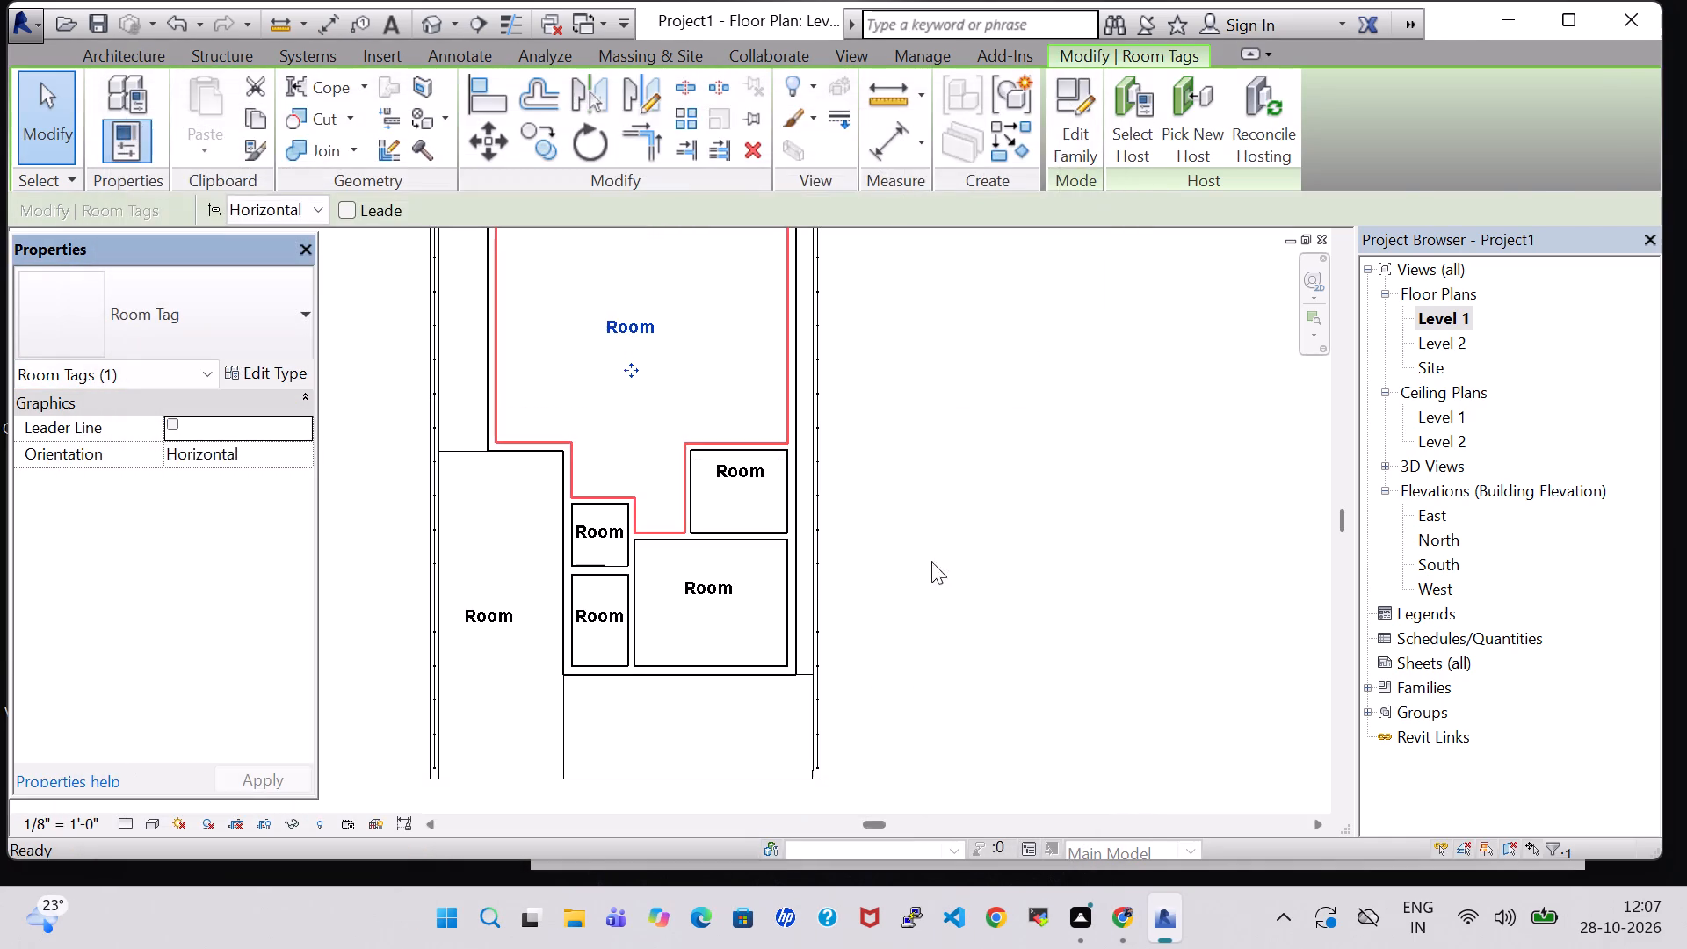
{"action": "left_click", "coordinate": [938, 496]}
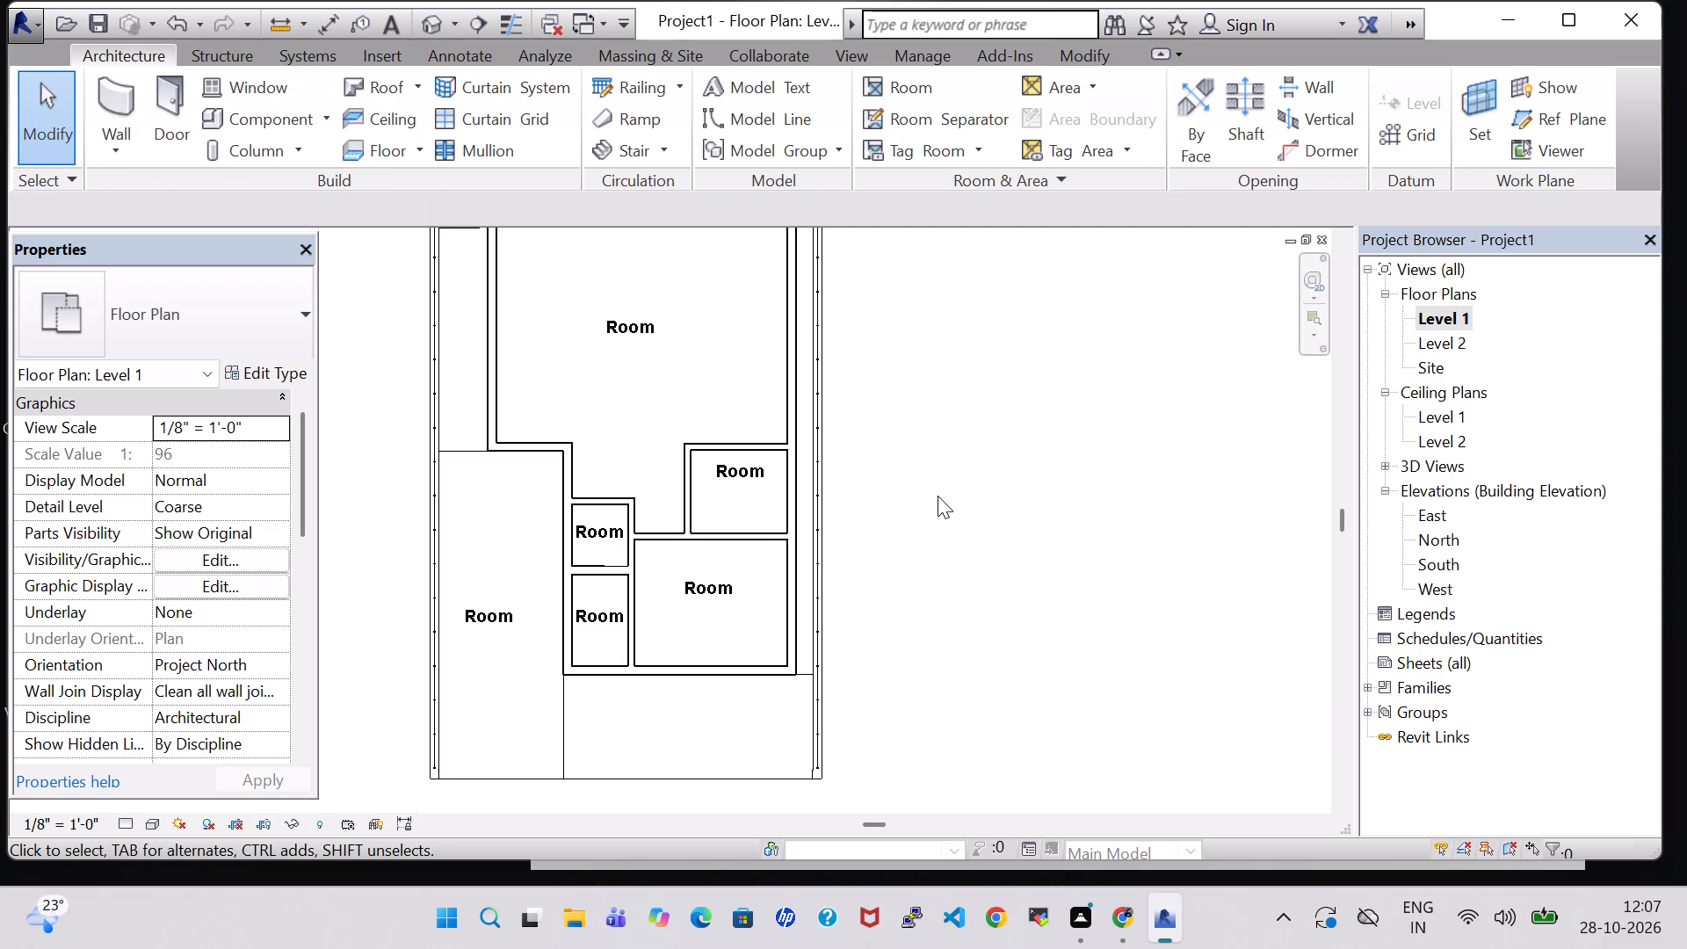
Inspect the layer structure of the INNER WALL type and of the Generic - 8" exterior wall type.
{"action": "scroll", "coordinate": [938, 496], "scroll_direction": "down", "scroll_amount": 1}
{"action": "middle_click_drag", "start_coordinate": [938, 496], "coordinate": [908, 555]}
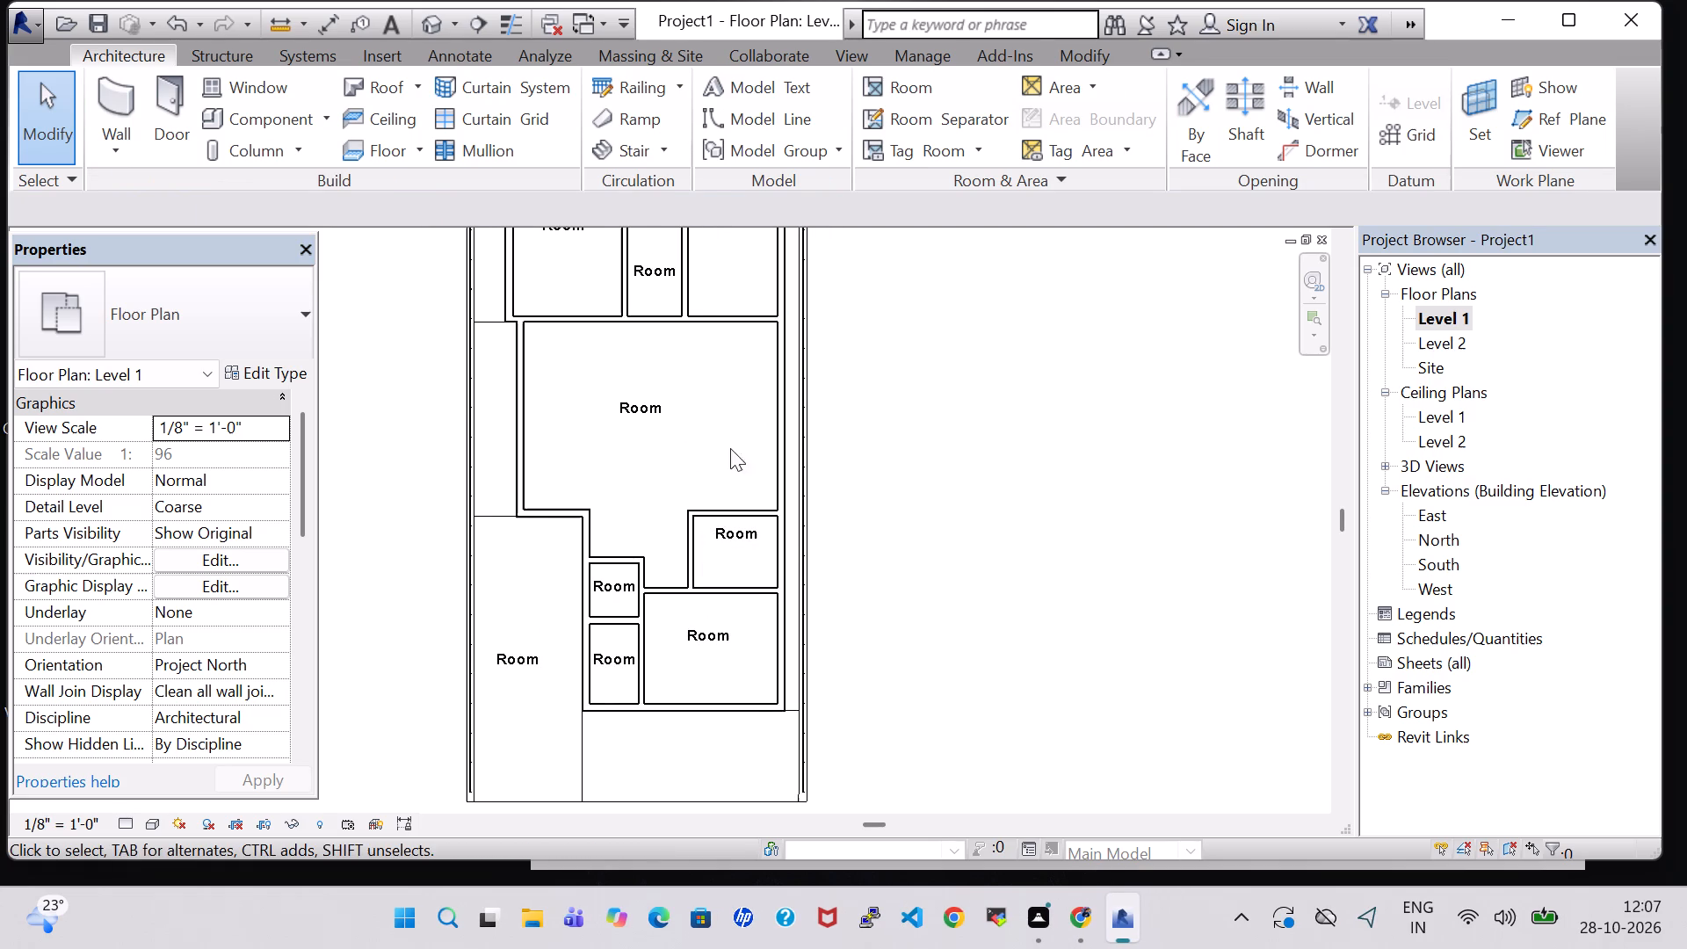
{"action": "left_click", "coordinate": [685, 299]}
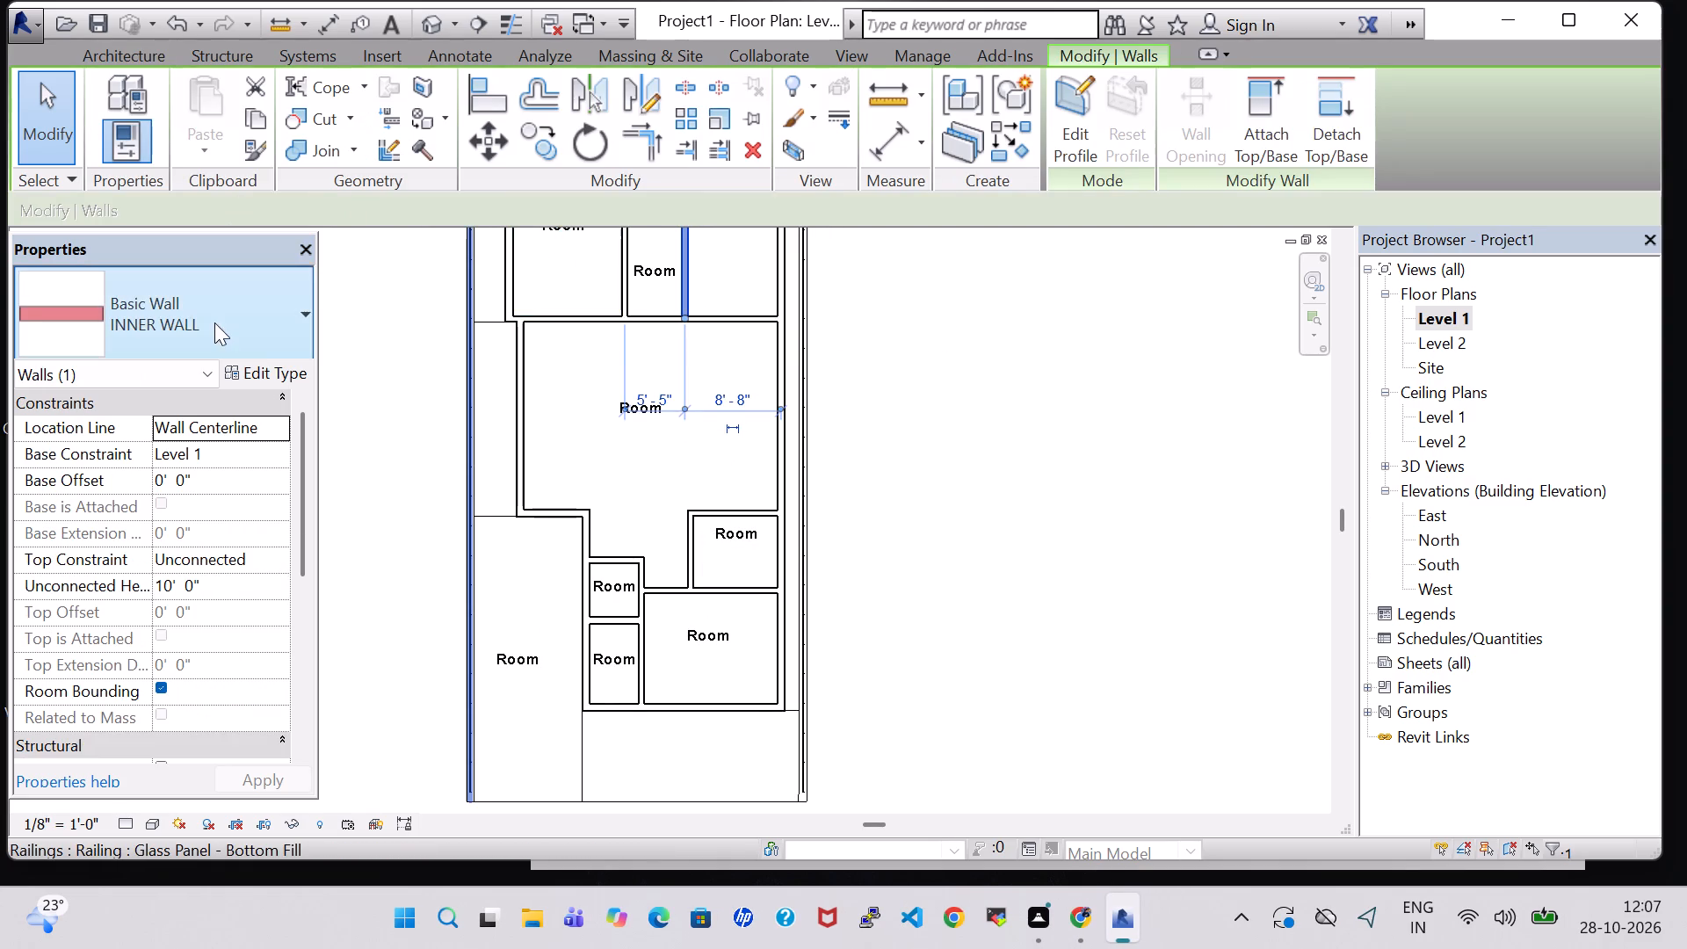
{"action": "left_click", "coordinate": [258, 367]}
{"action": "left_click", "coordinate": [807, 363]}
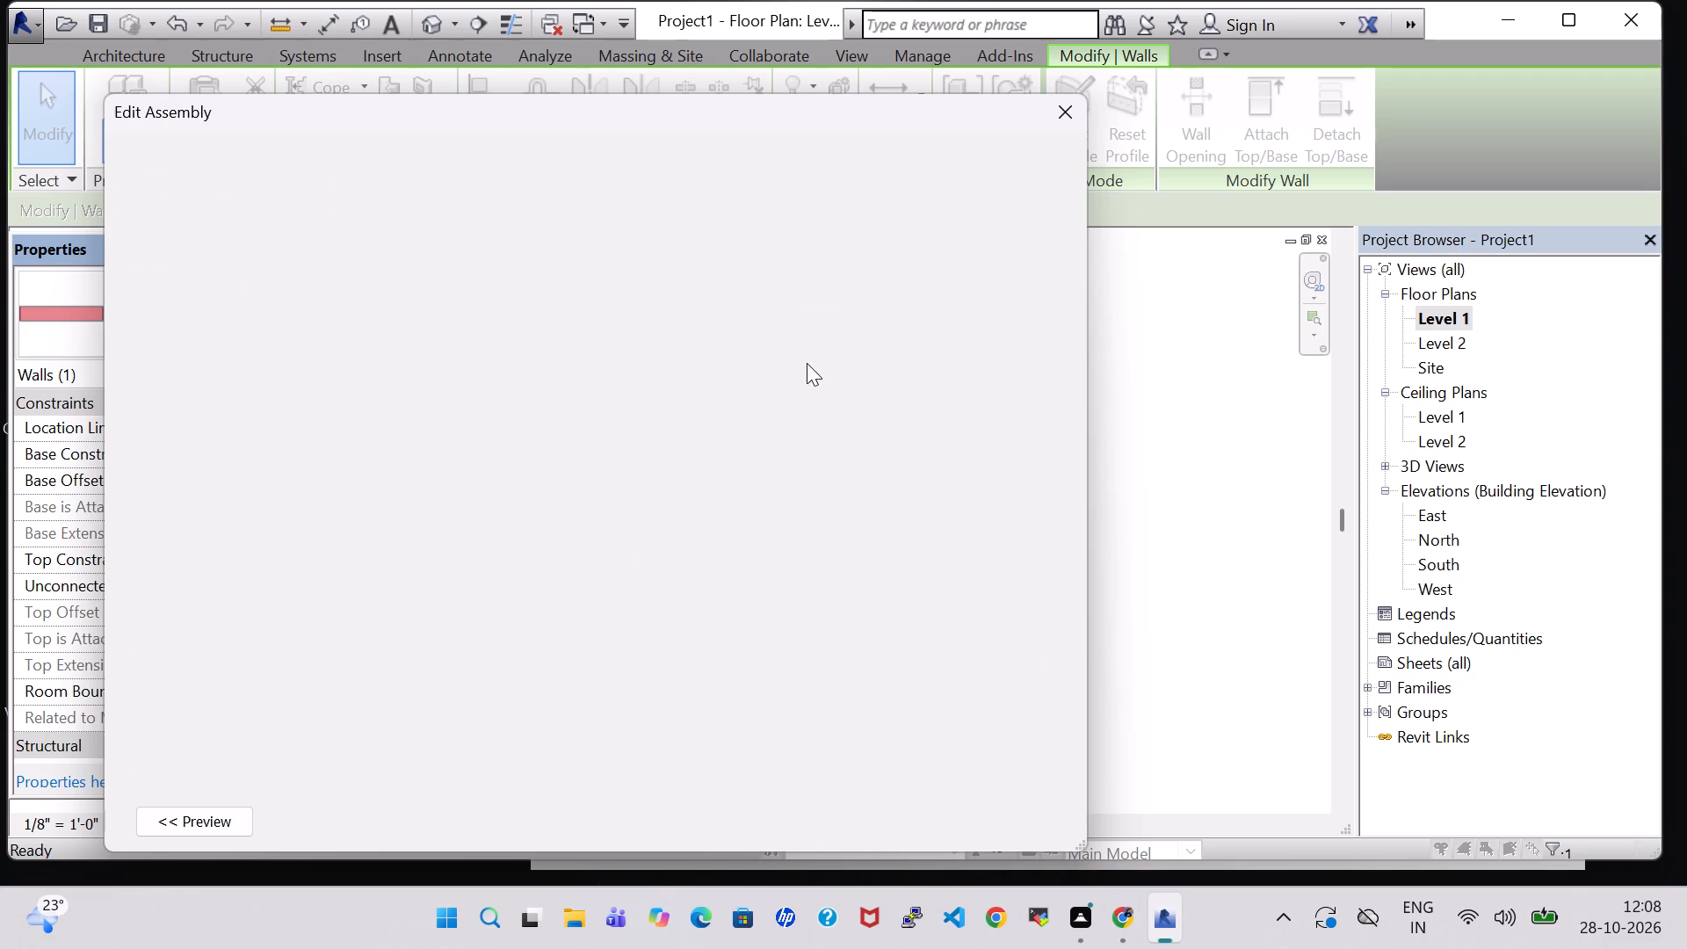
{"action": "left_click", "coordinate": [556, 357]}
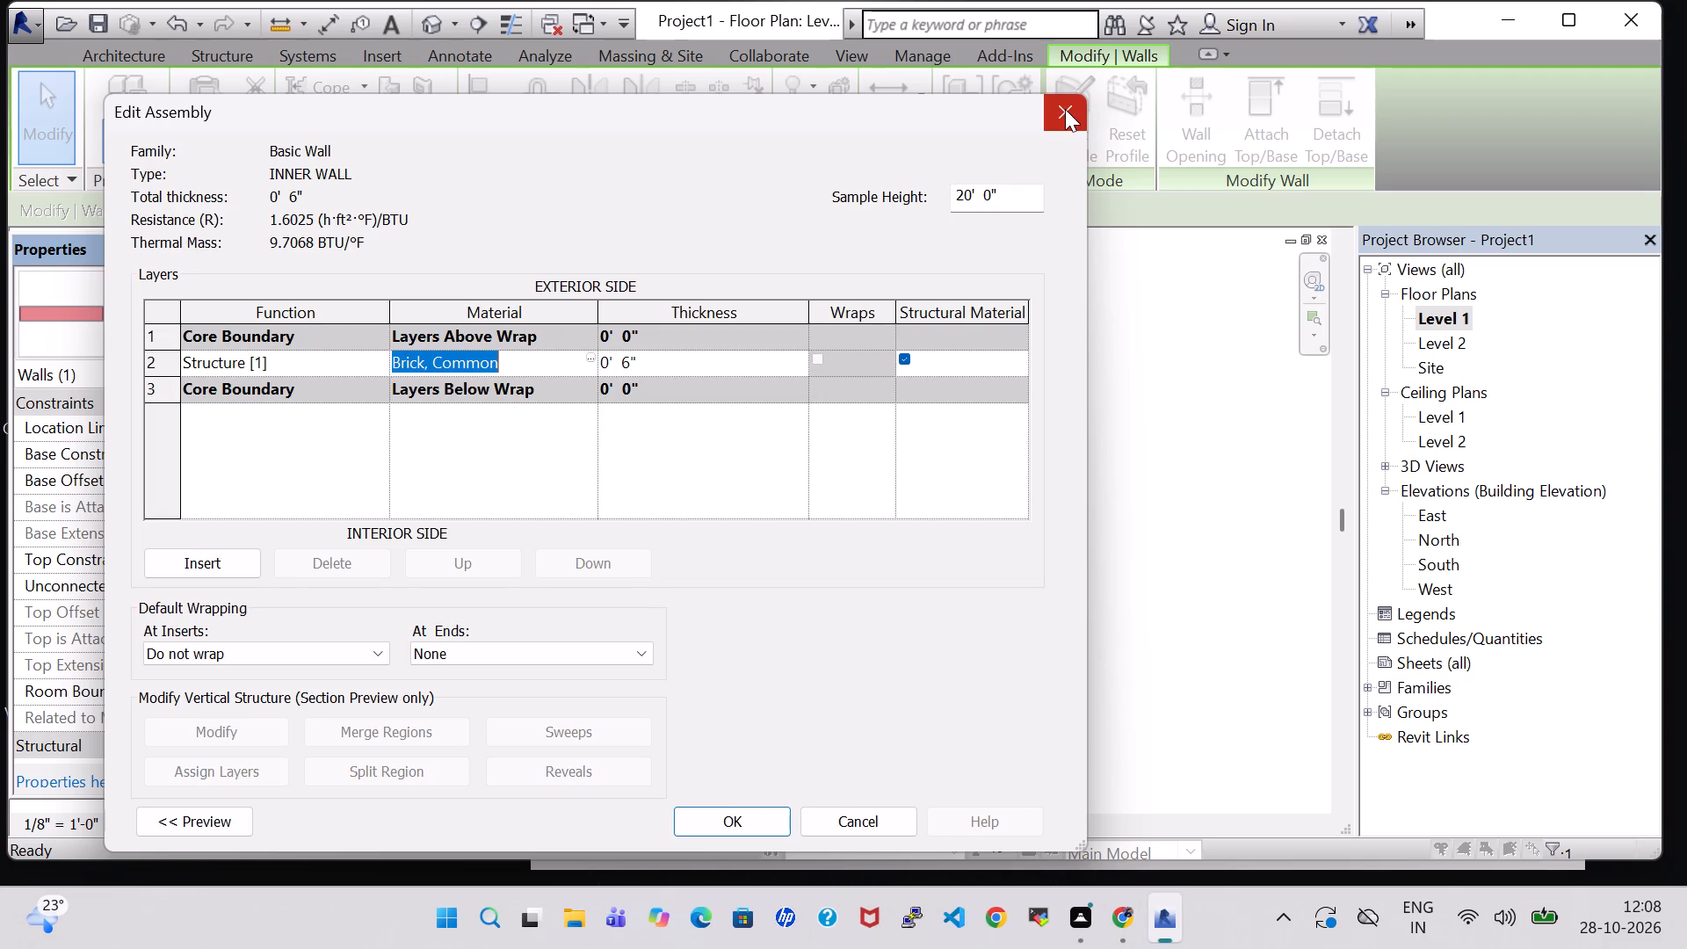
{"action": "left_click", "coordinate": [1065, 109]}
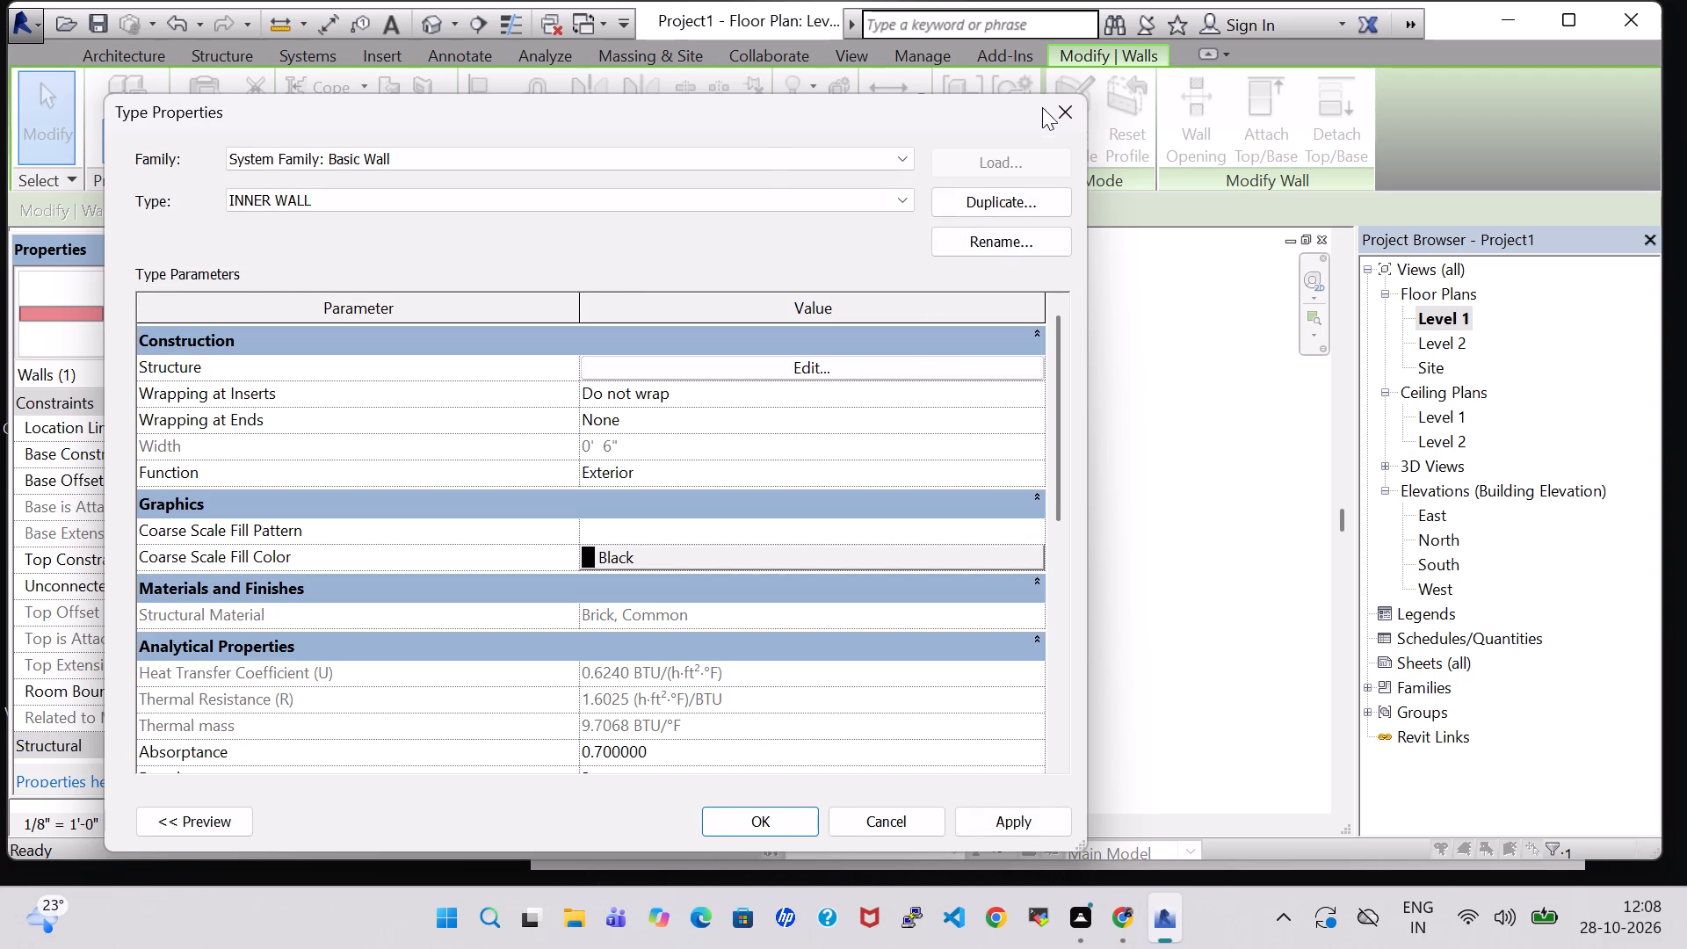
{"action": "left_click", "coordinate": [1048, 105]}
{"action": "left_click", "coordinate": [880, 456]}
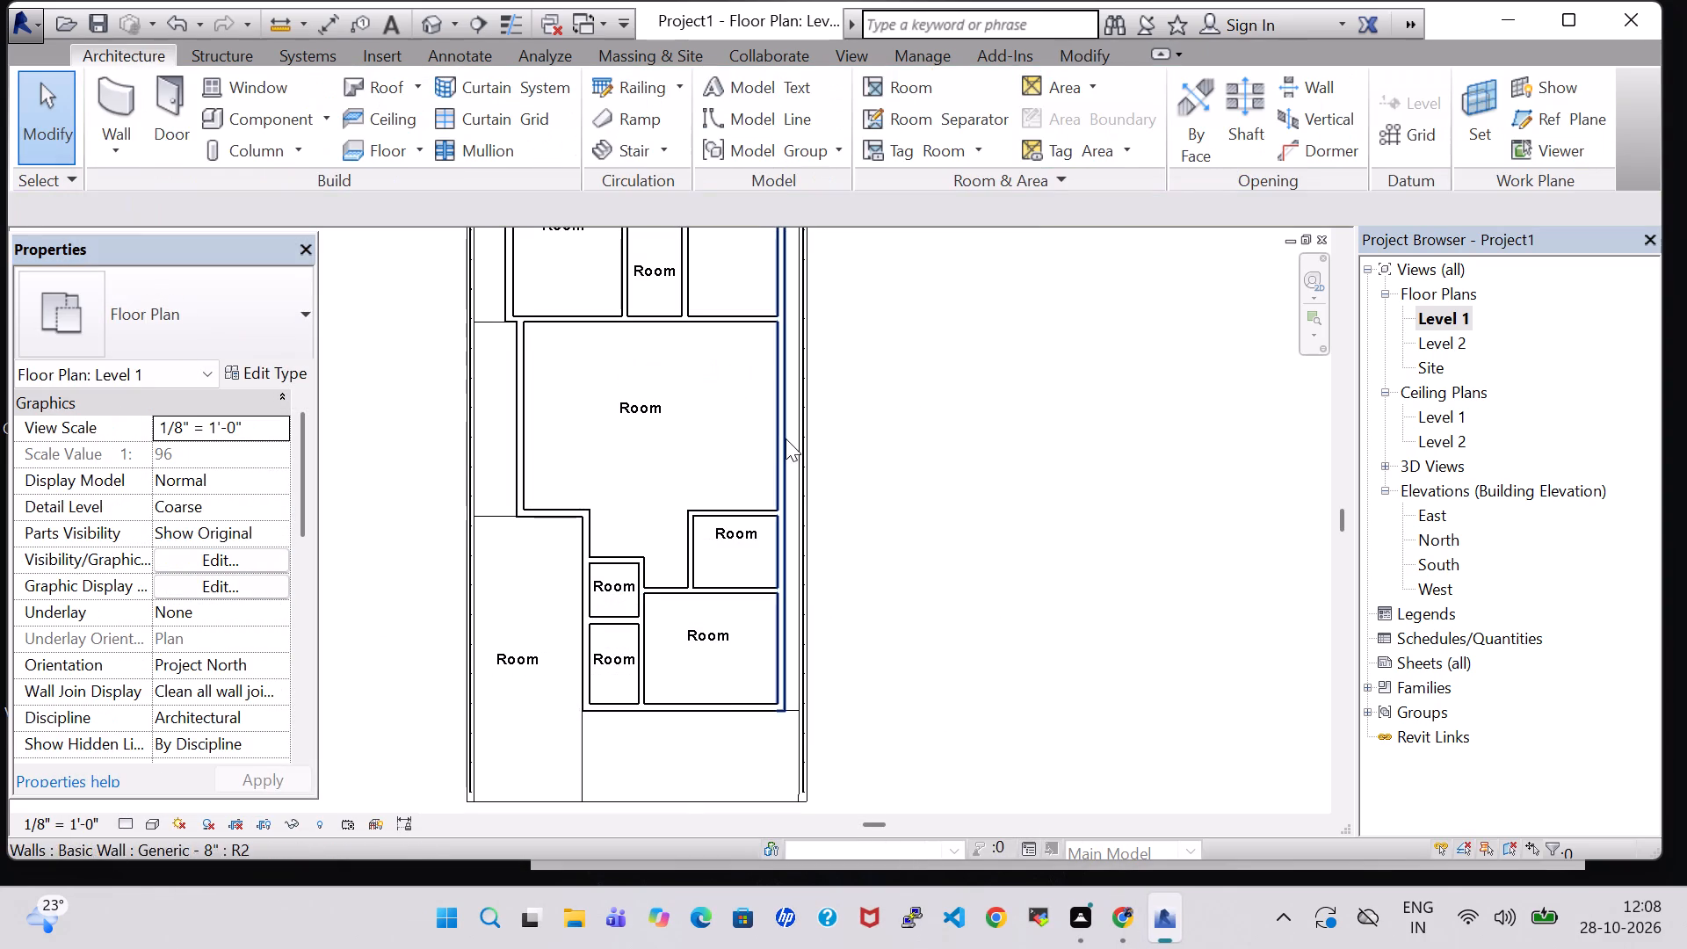
{"action": "left_click", "coordinate": [786, 438]}
{"action": "left_click", "coordinate": [265, 373]}
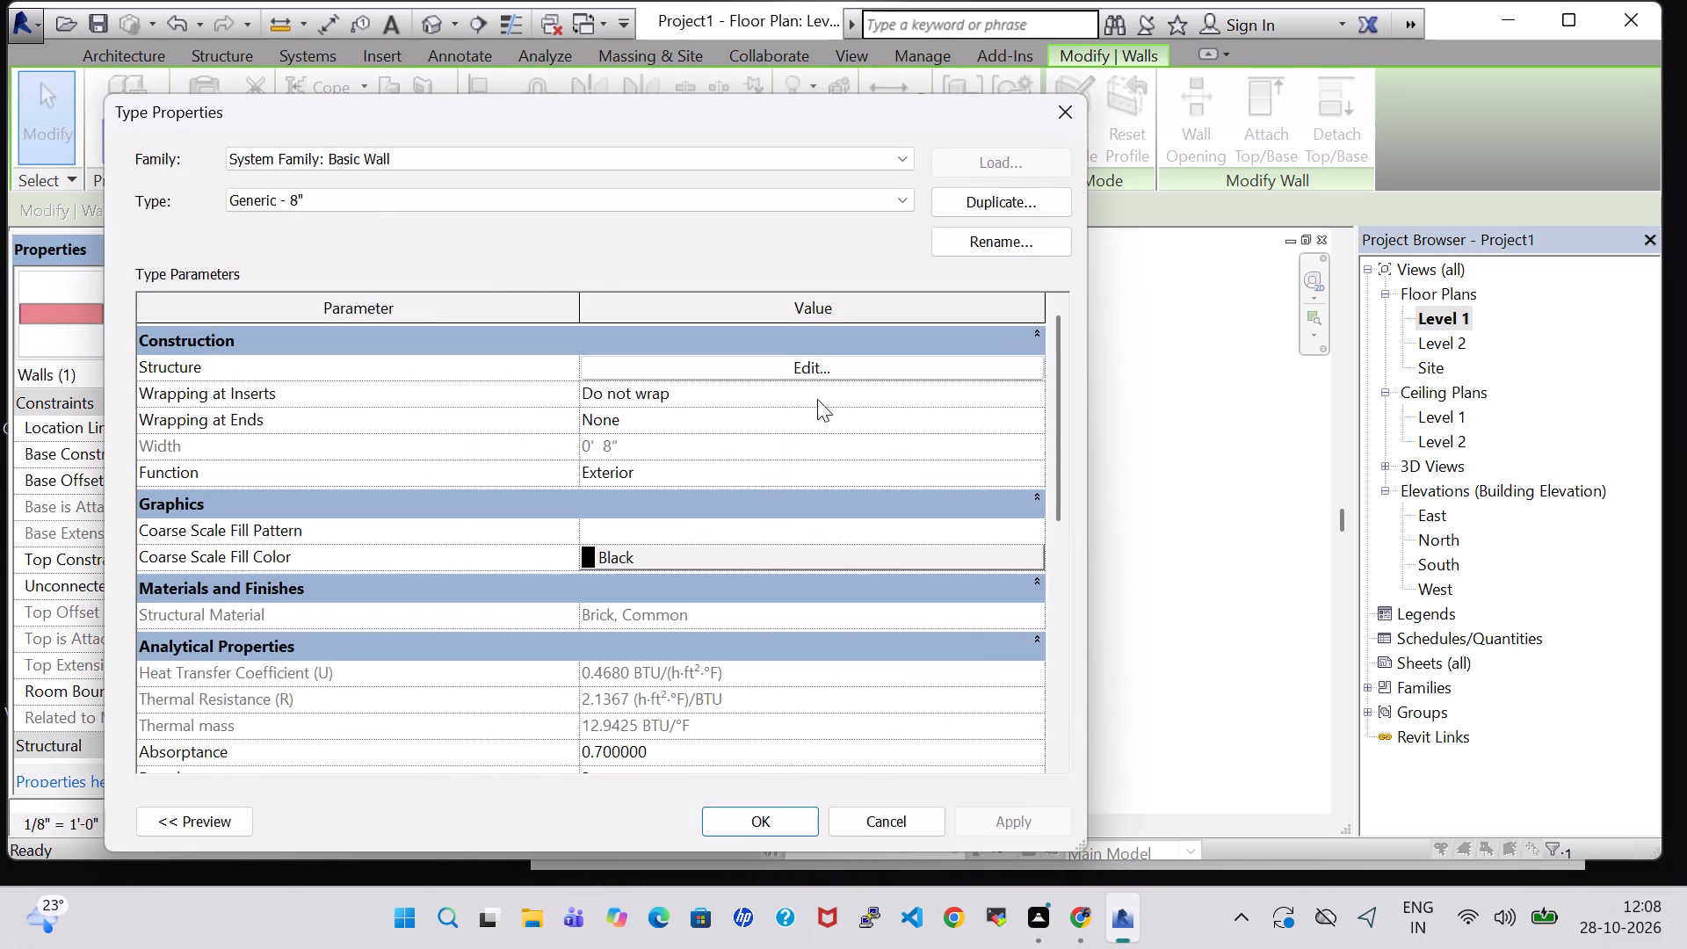
{"action": "left_click", "coordinate": [823, 366]}
{"action": "left_click", "coordinate": [1075, 118]}
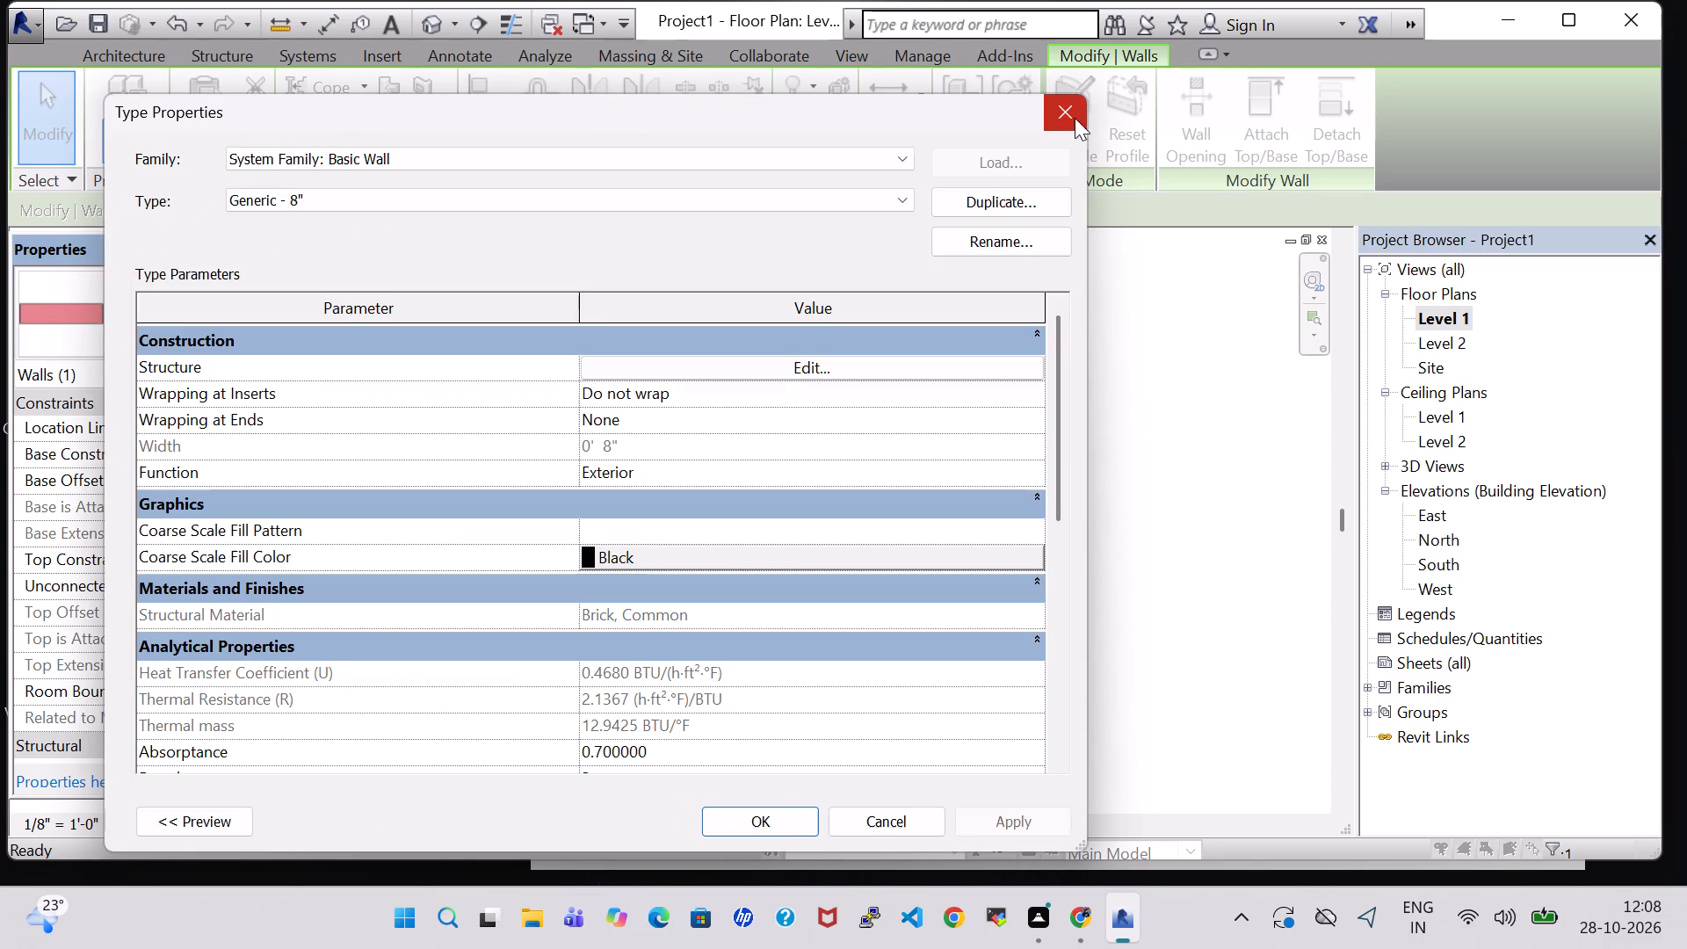
{"action": "left_click", "coordinate": [1059, 115]}
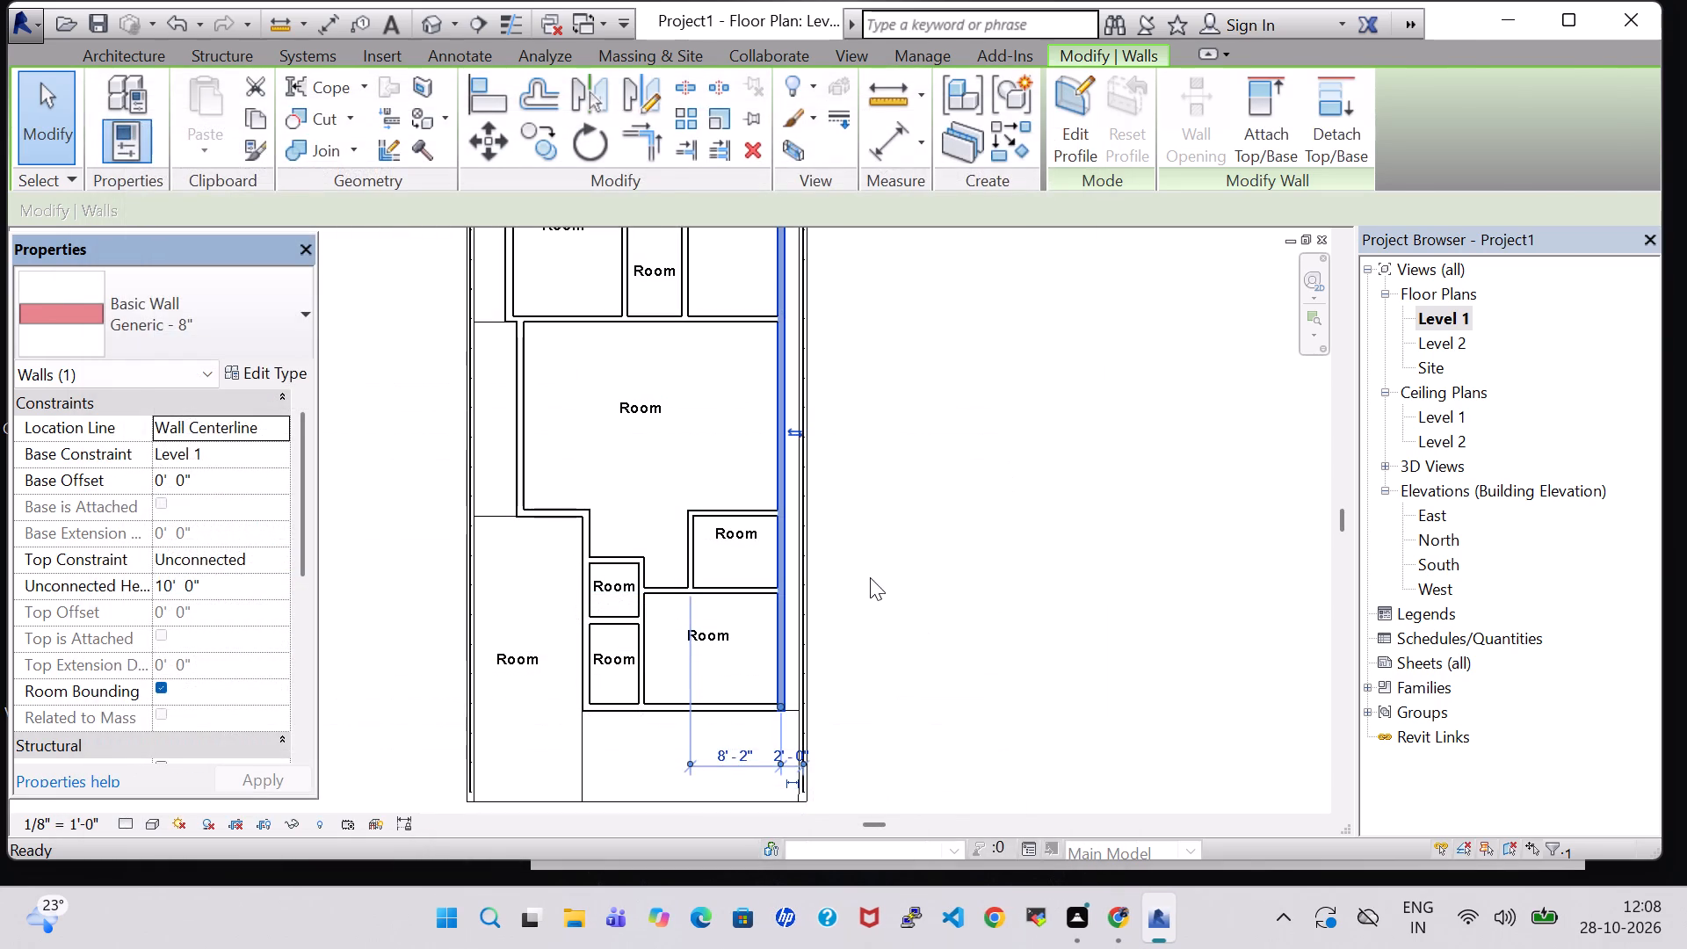
{"action": "left_click", "coordinate": [876, 573]}
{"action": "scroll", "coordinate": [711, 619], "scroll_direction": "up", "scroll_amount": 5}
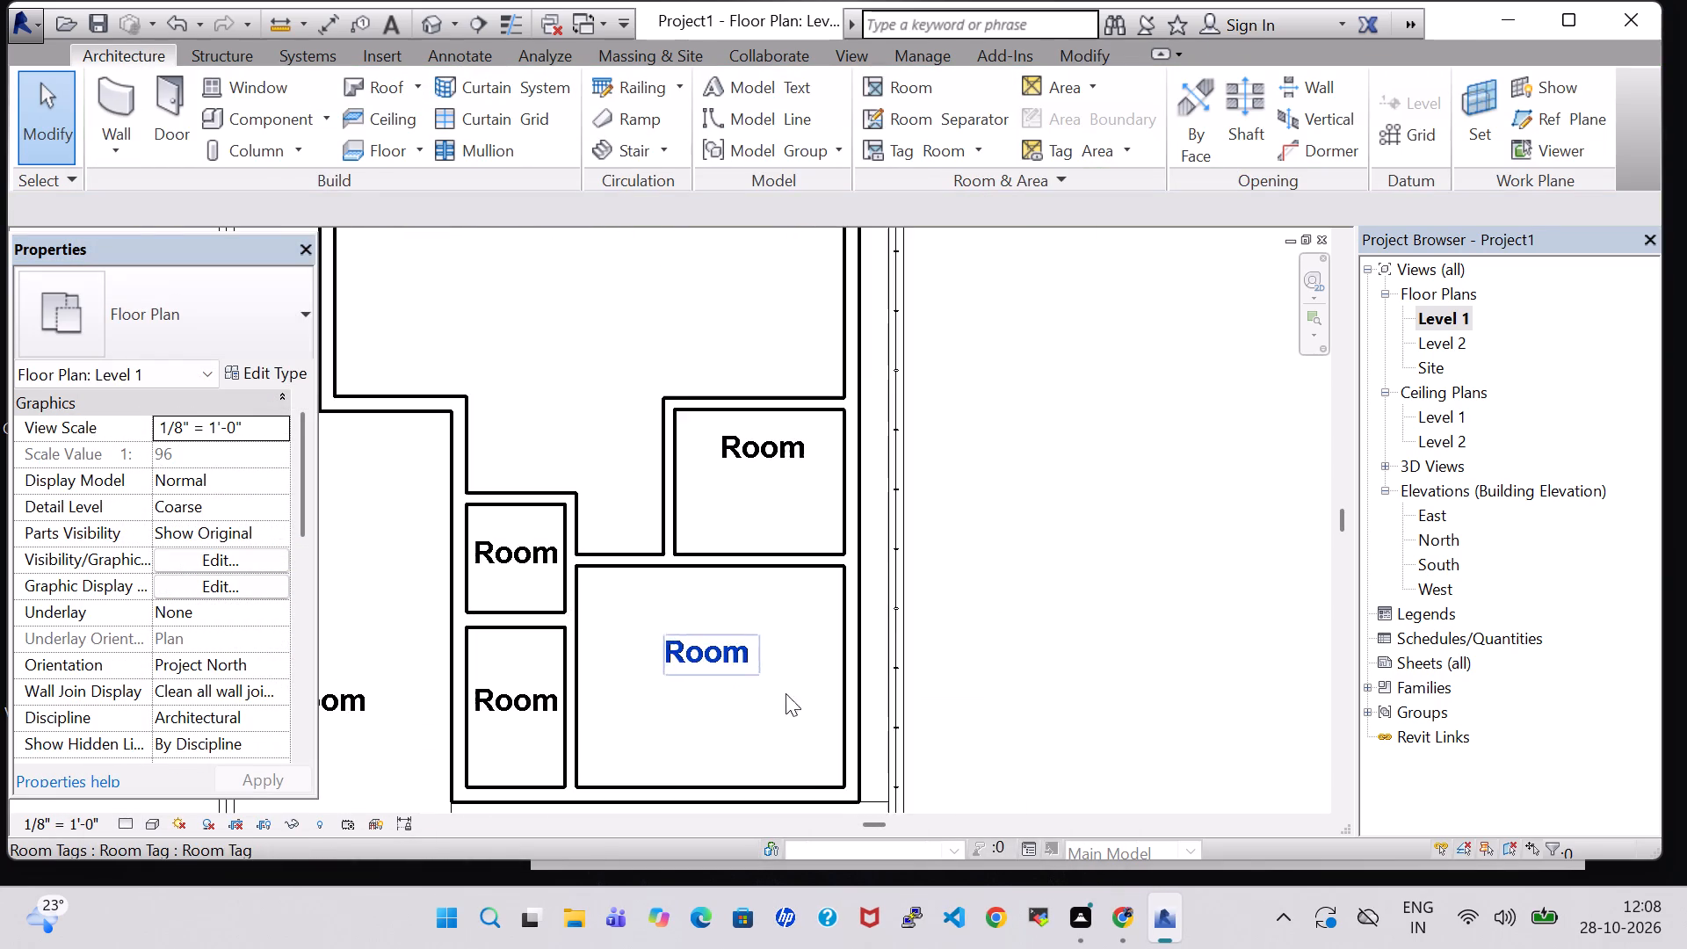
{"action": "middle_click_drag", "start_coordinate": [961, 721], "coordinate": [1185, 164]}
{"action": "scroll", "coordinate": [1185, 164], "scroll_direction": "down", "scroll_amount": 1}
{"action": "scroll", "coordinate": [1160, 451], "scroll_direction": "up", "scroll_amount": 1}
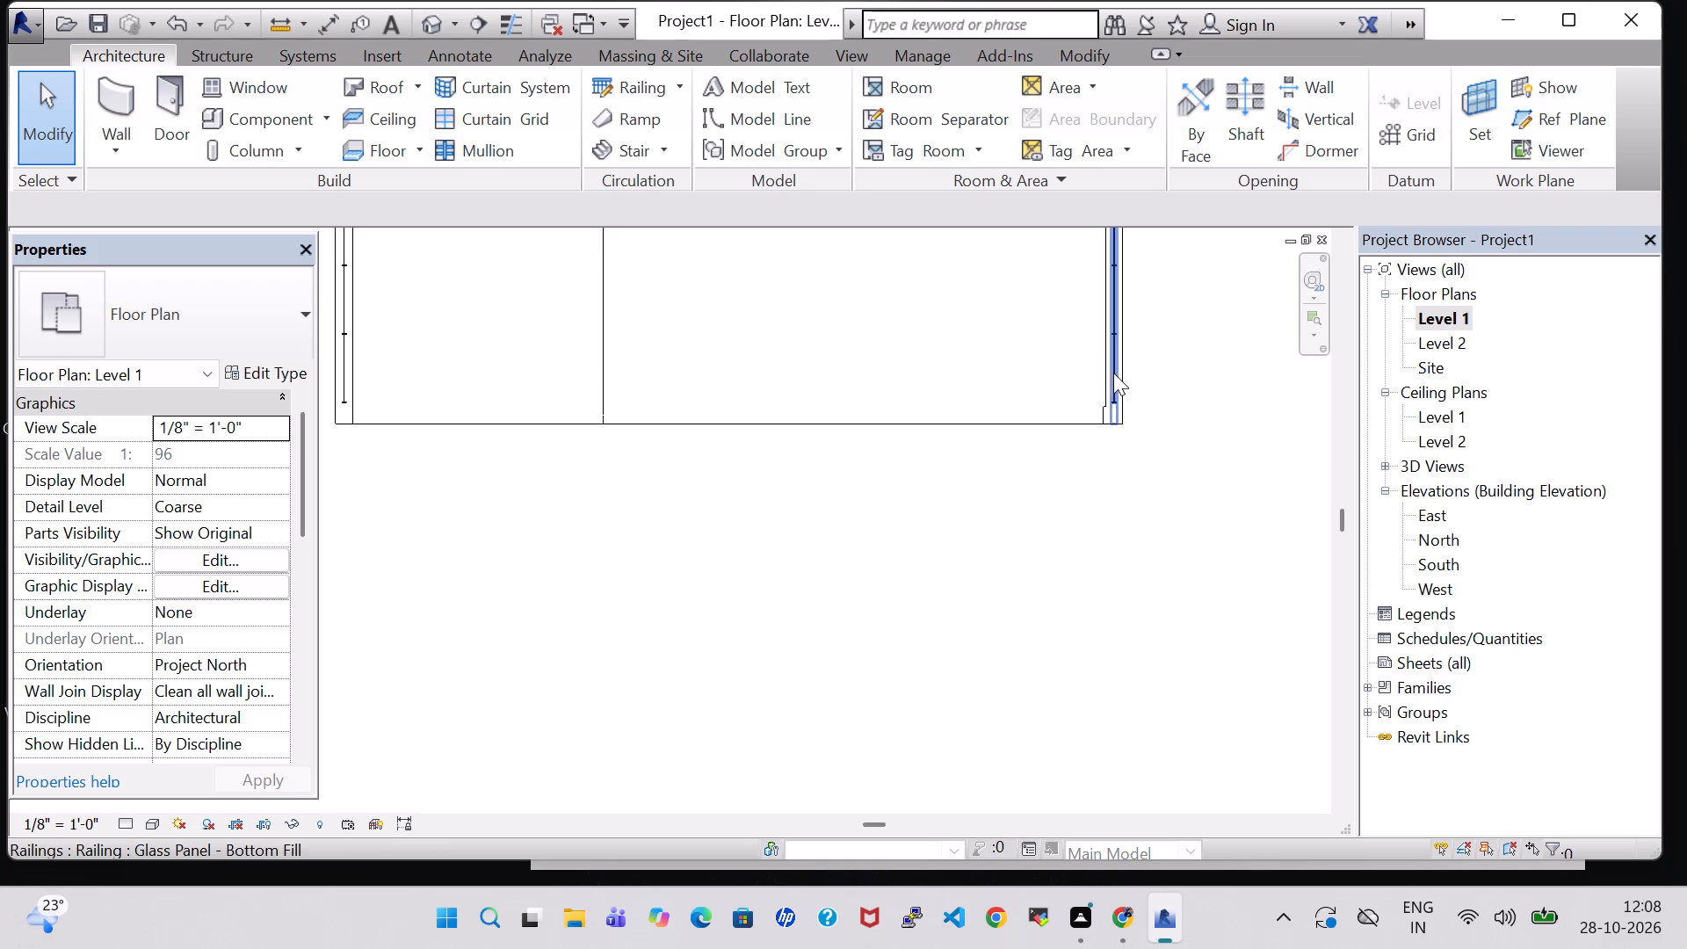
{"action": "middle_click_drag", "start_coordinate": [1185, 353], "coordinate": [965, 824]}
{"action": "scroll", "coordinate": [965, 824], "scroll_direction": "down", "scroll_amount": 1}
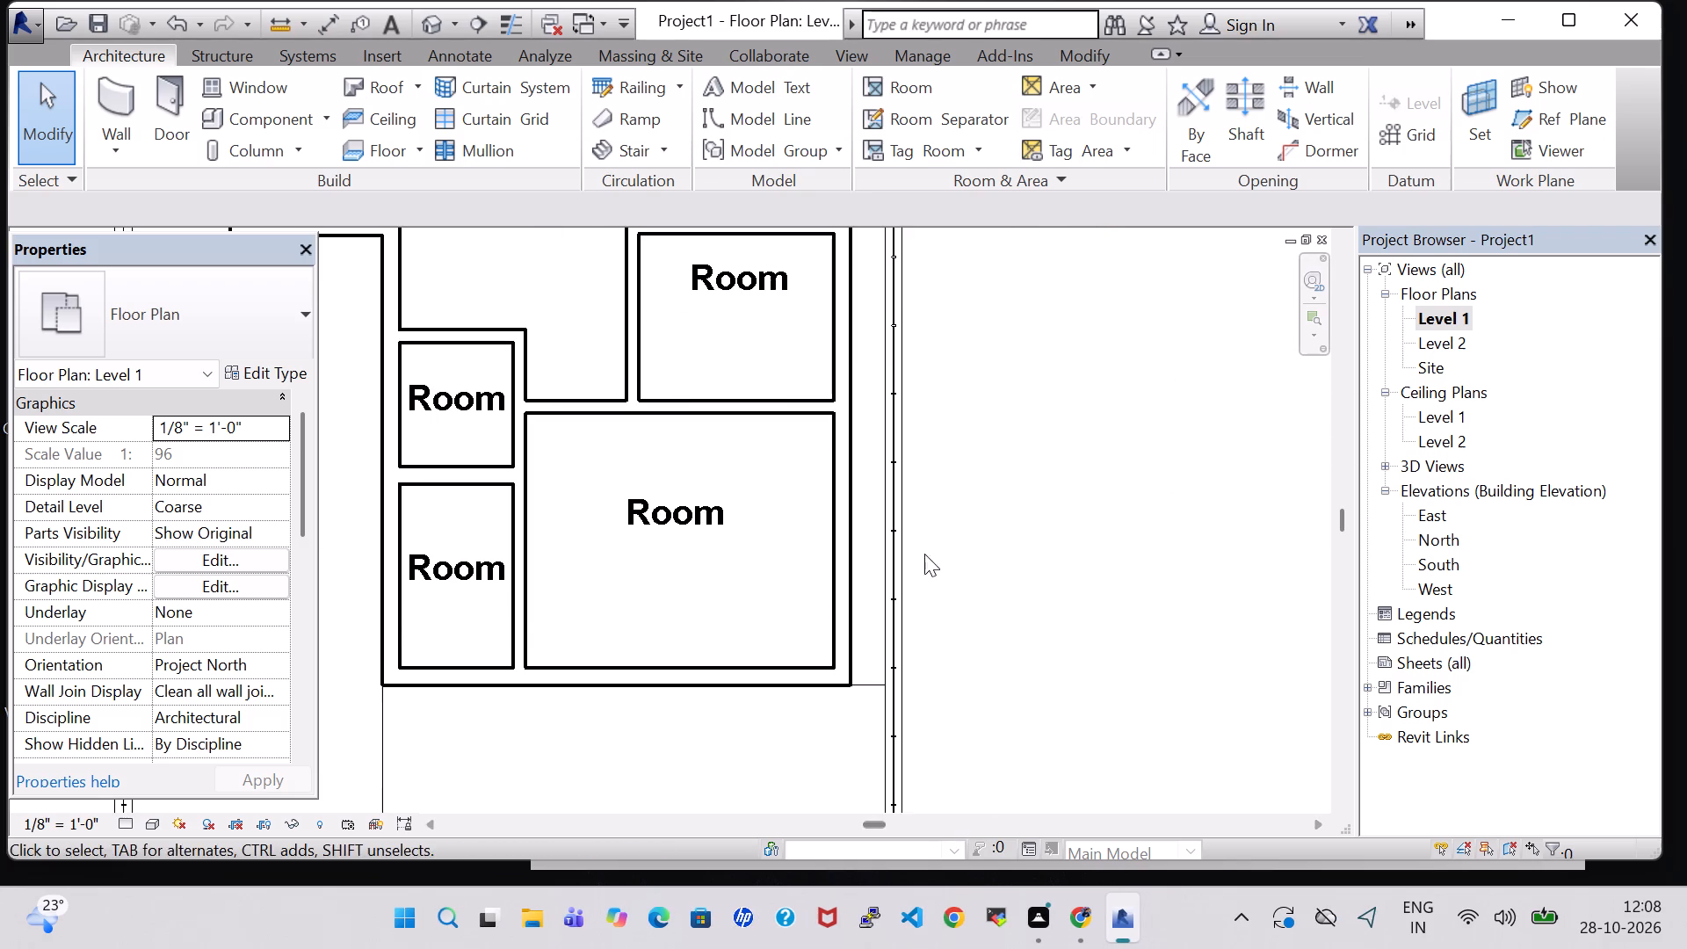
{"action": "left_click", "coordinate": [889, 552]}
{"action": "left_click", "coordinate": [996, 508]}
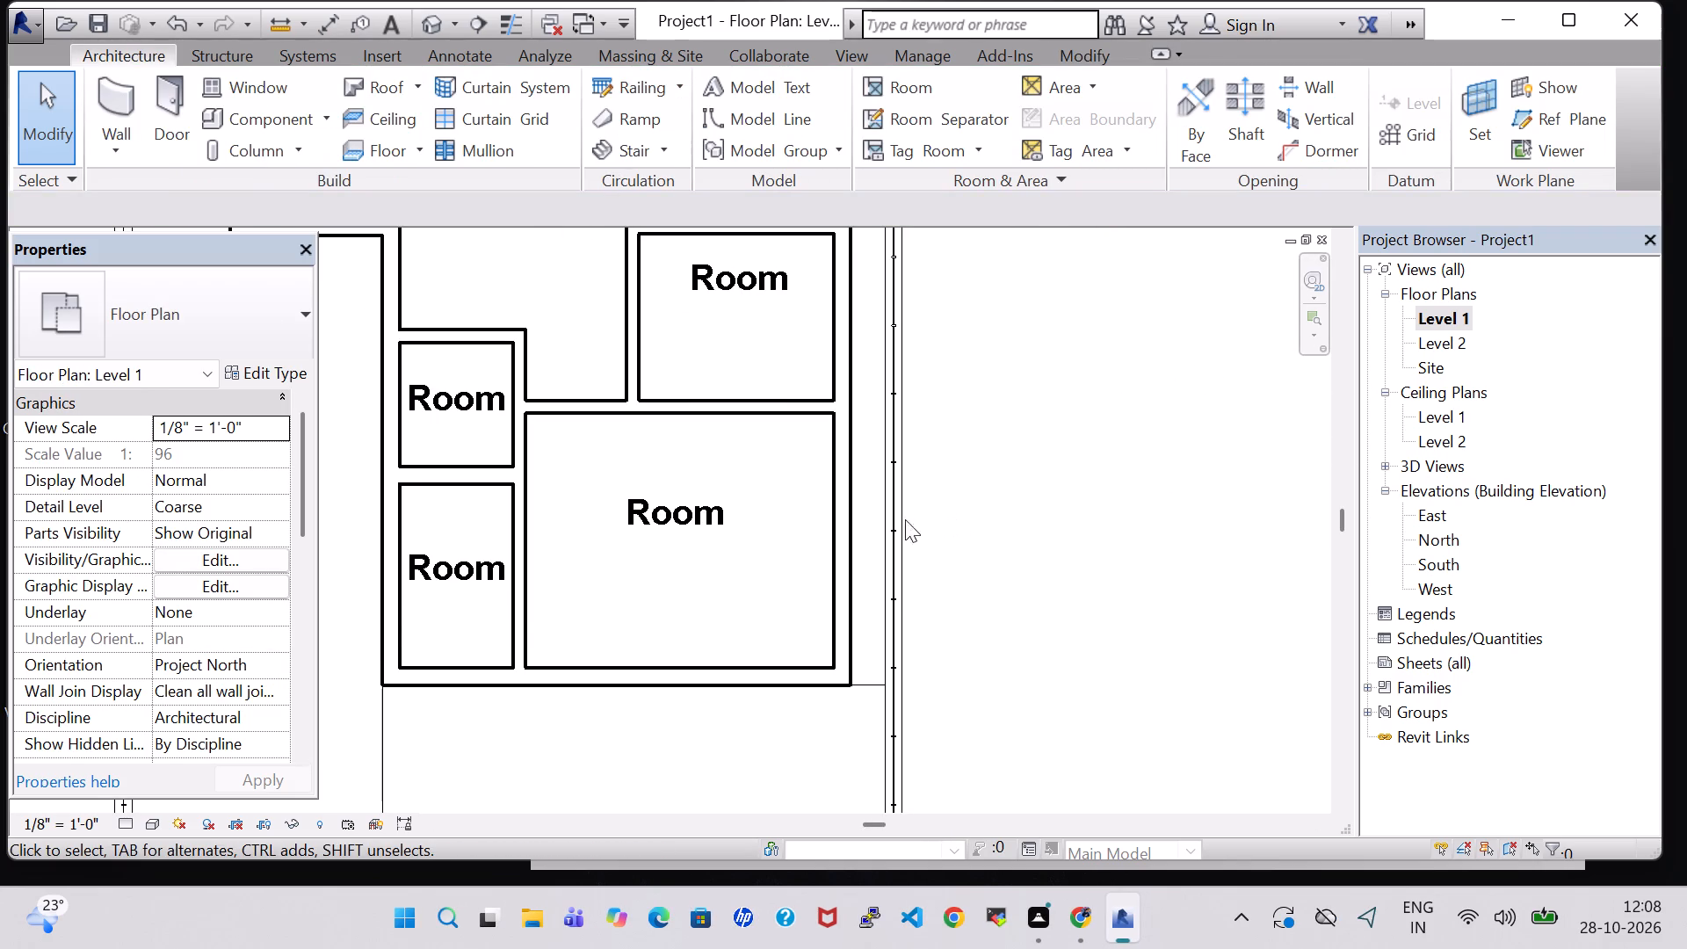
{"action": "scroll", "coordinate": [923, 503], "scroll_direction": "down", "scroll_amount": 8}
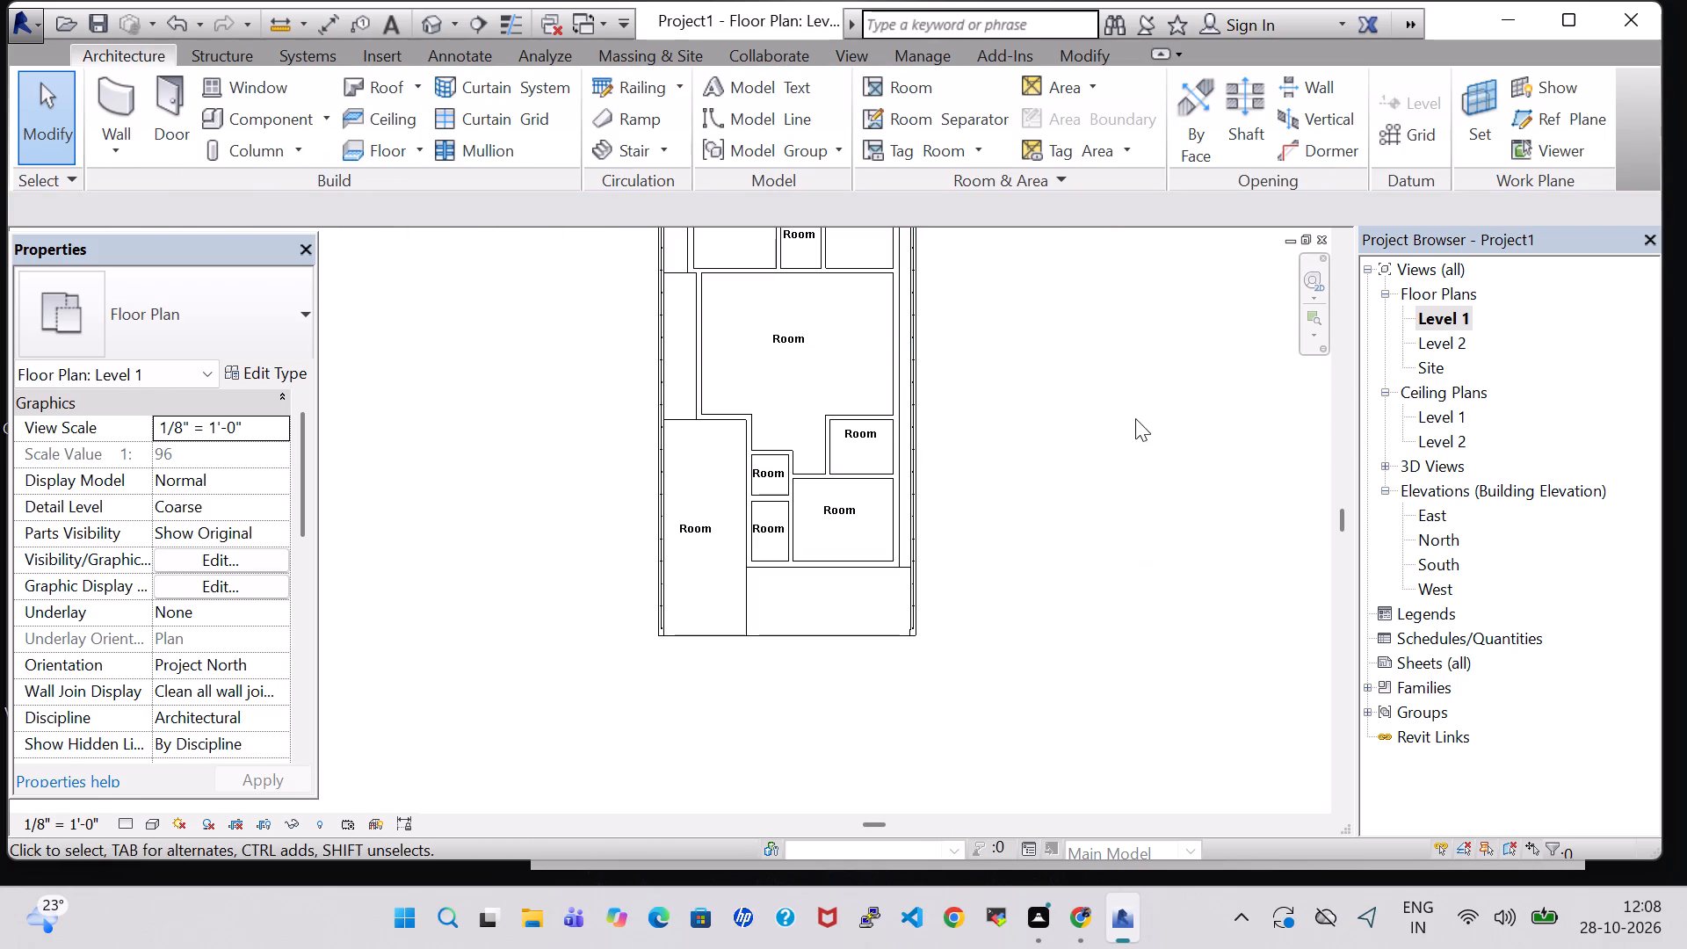
In the 3D view, duplicate the wall type of the low right-hand perimeter wall under the name OUTER WALL.
{"action": "left_click", "coordinate": [440, 18]}
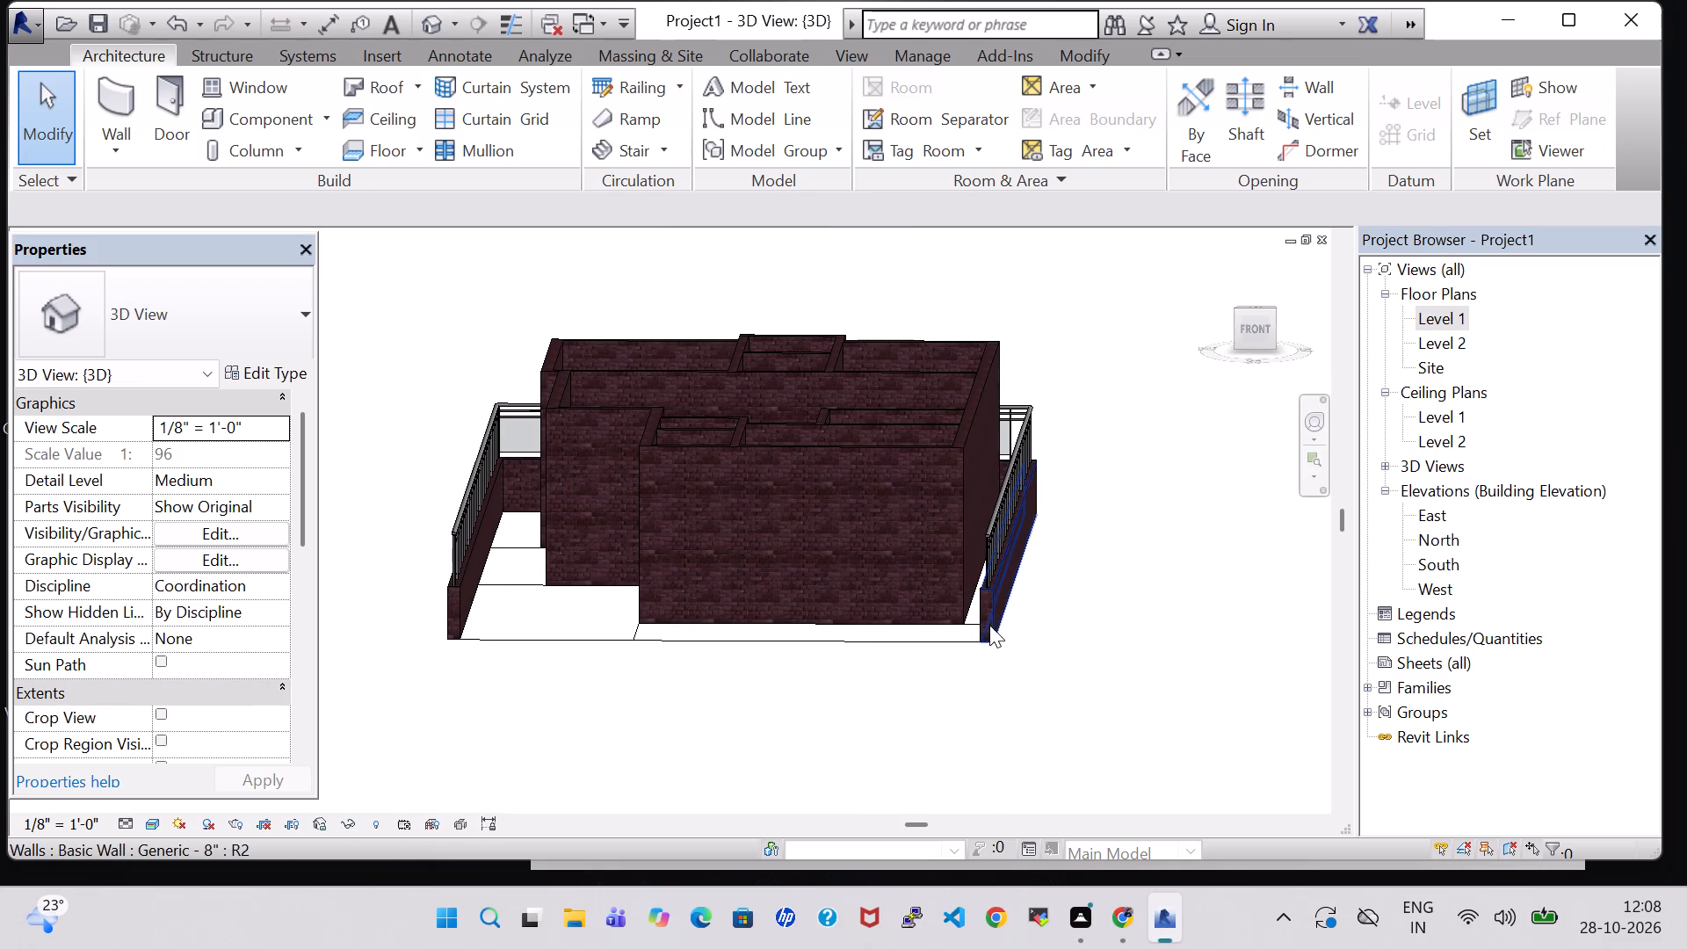
{"action": "left_click", "coordinate": [989, 623]}
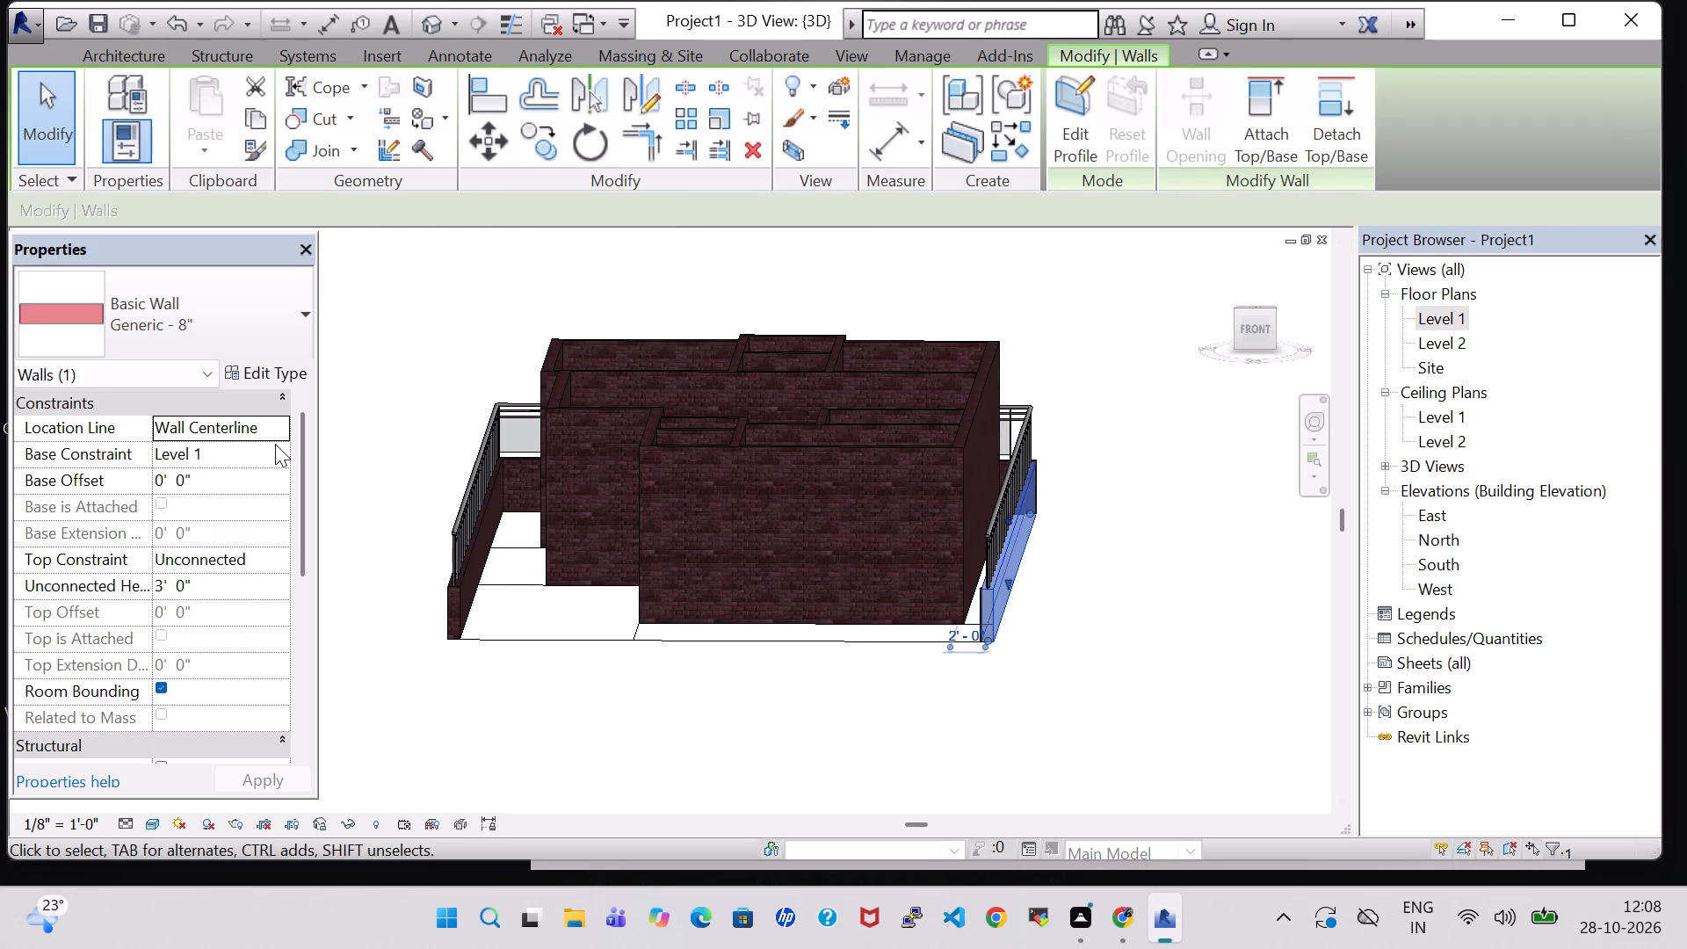
{"action": "left_click", "coordinate": [277, 366]}
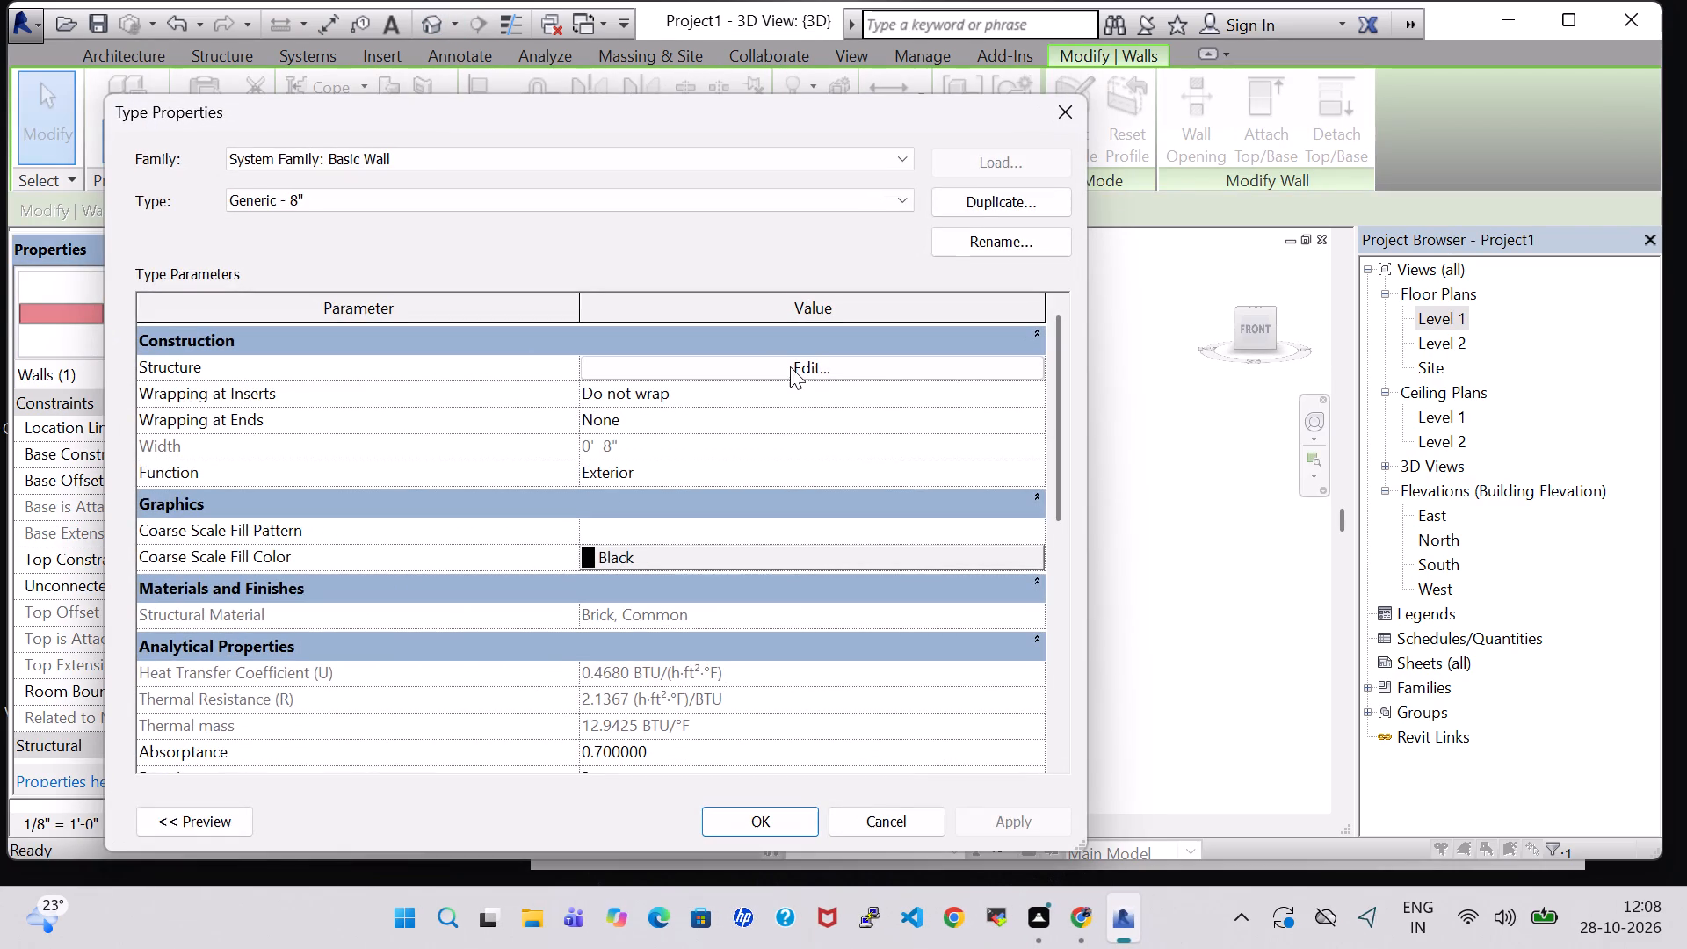
{"action": "left_click", "coordinate": [994, 207]}
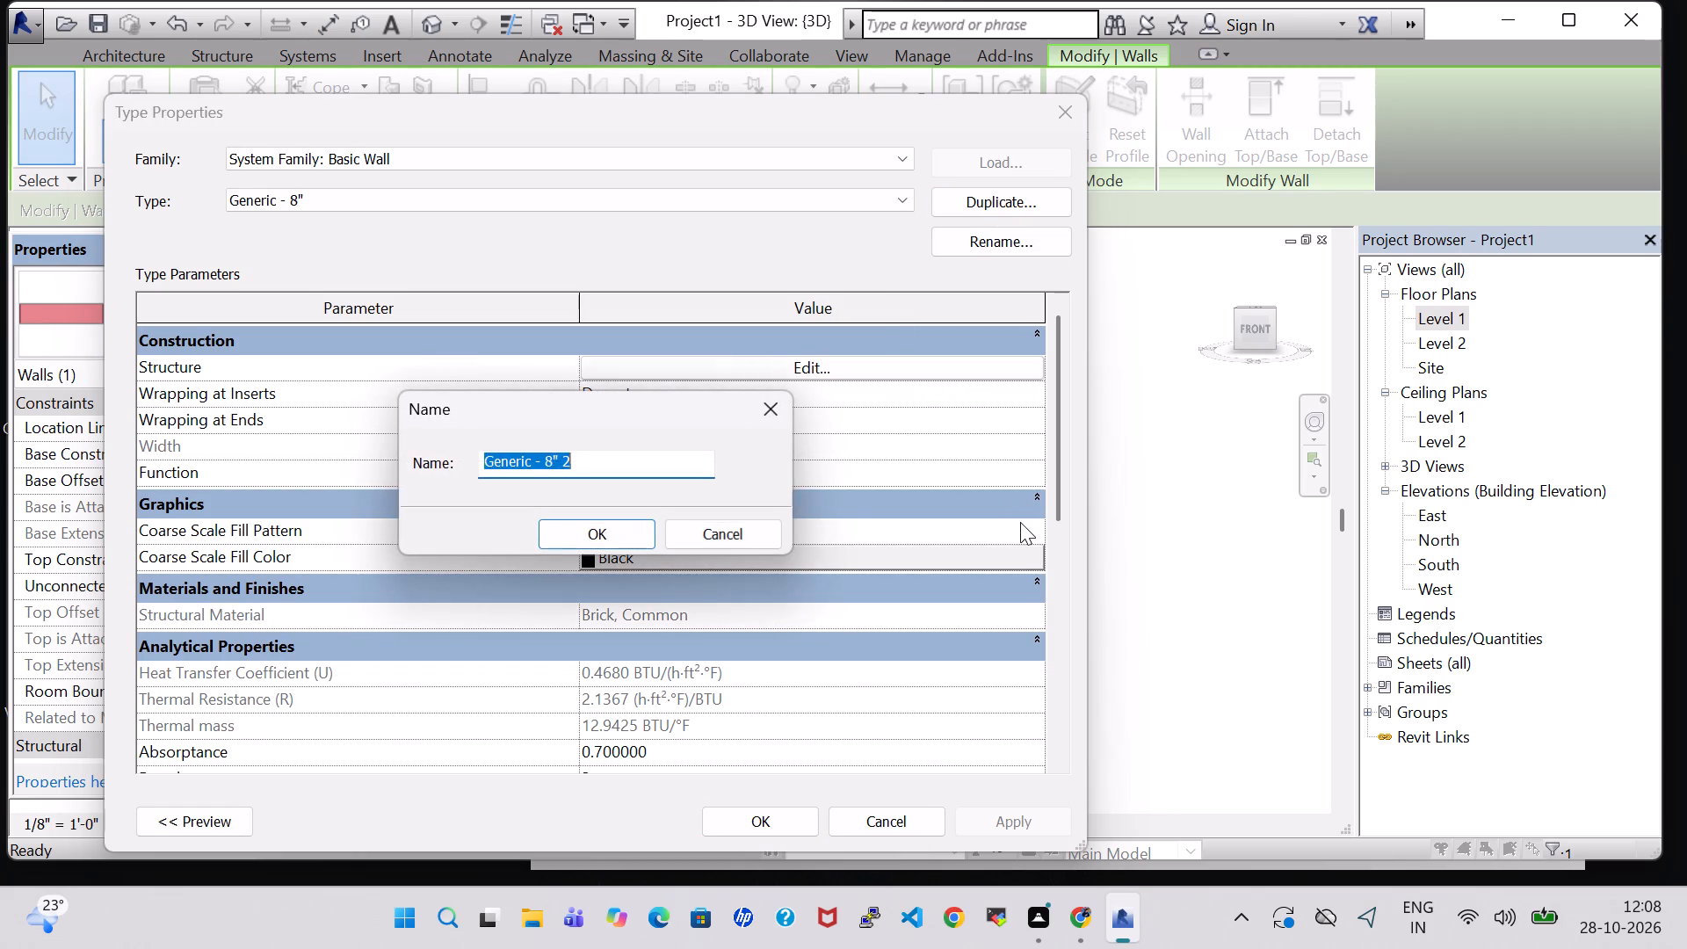
{"action": "key", "text": "BackSpace"}
{"action": "key", "text": "o"}
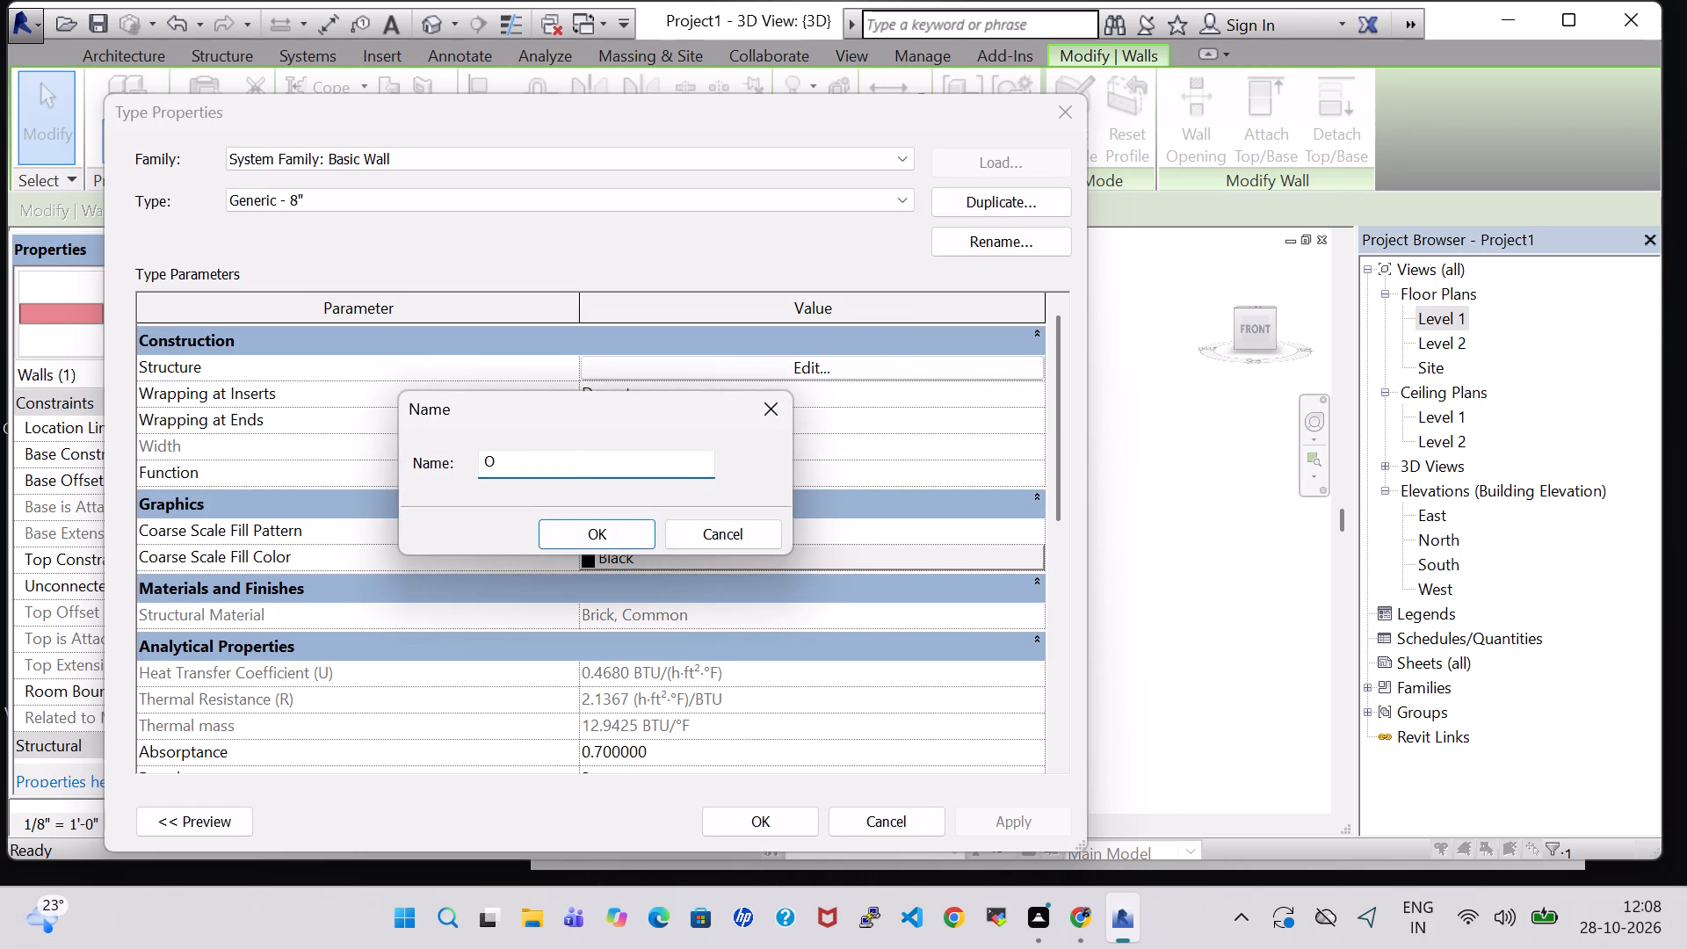
{"action": "type", "text": "UTER WALL"}
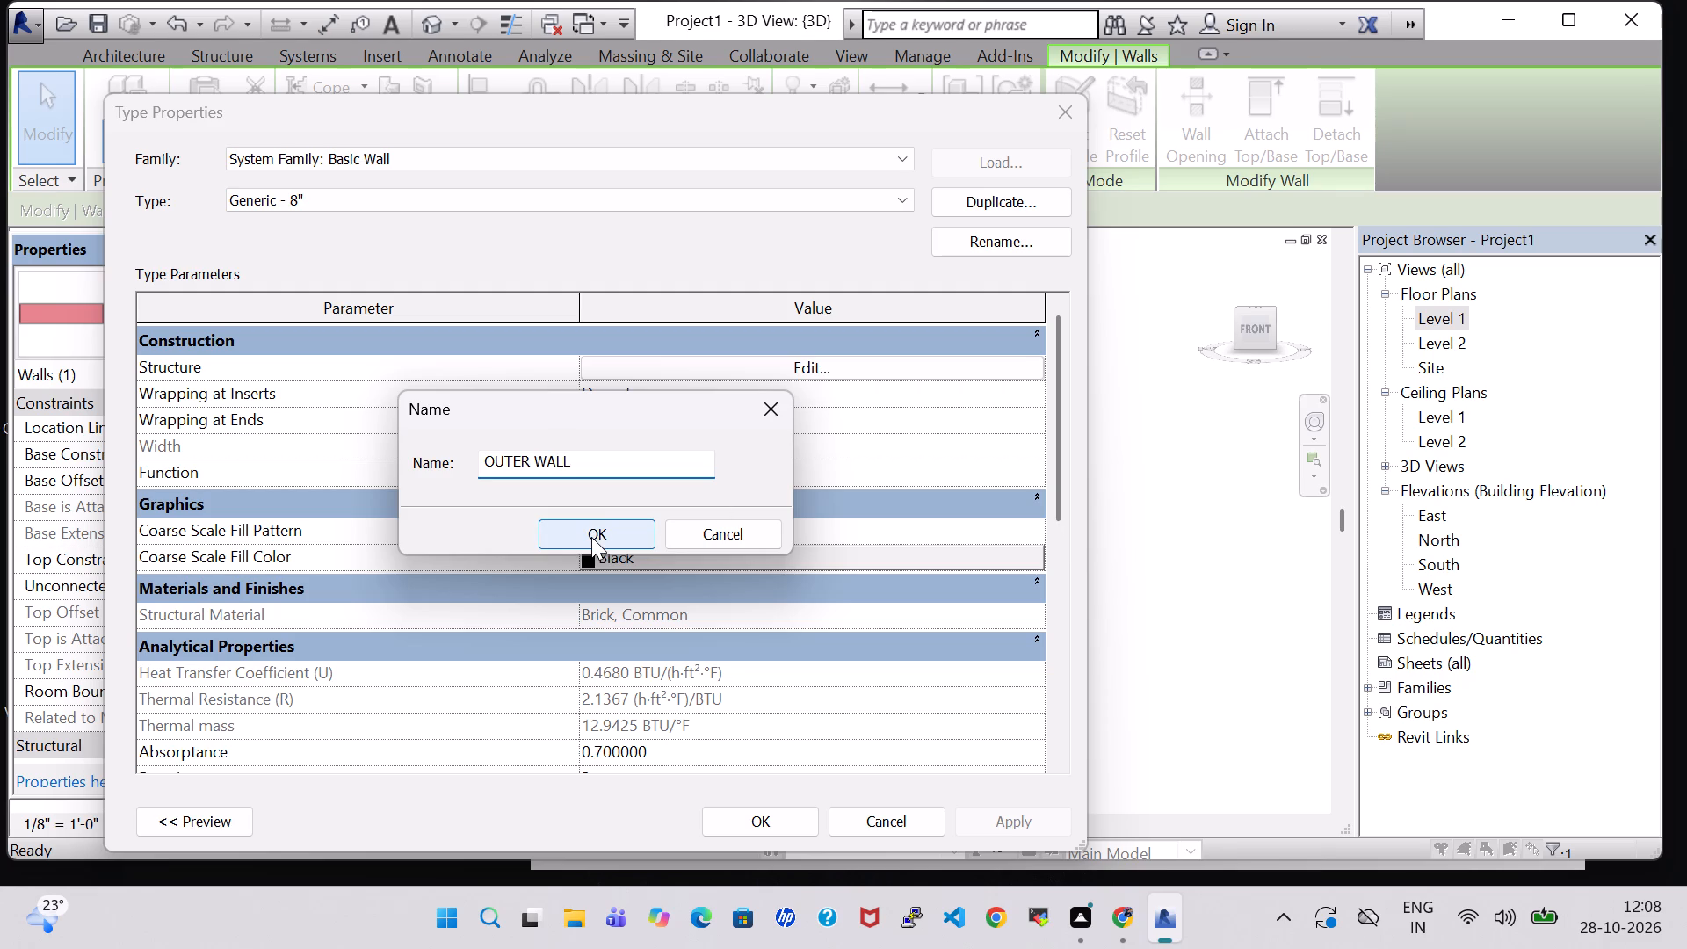
{"action": "left_click", "coordinate": [591, 537]}
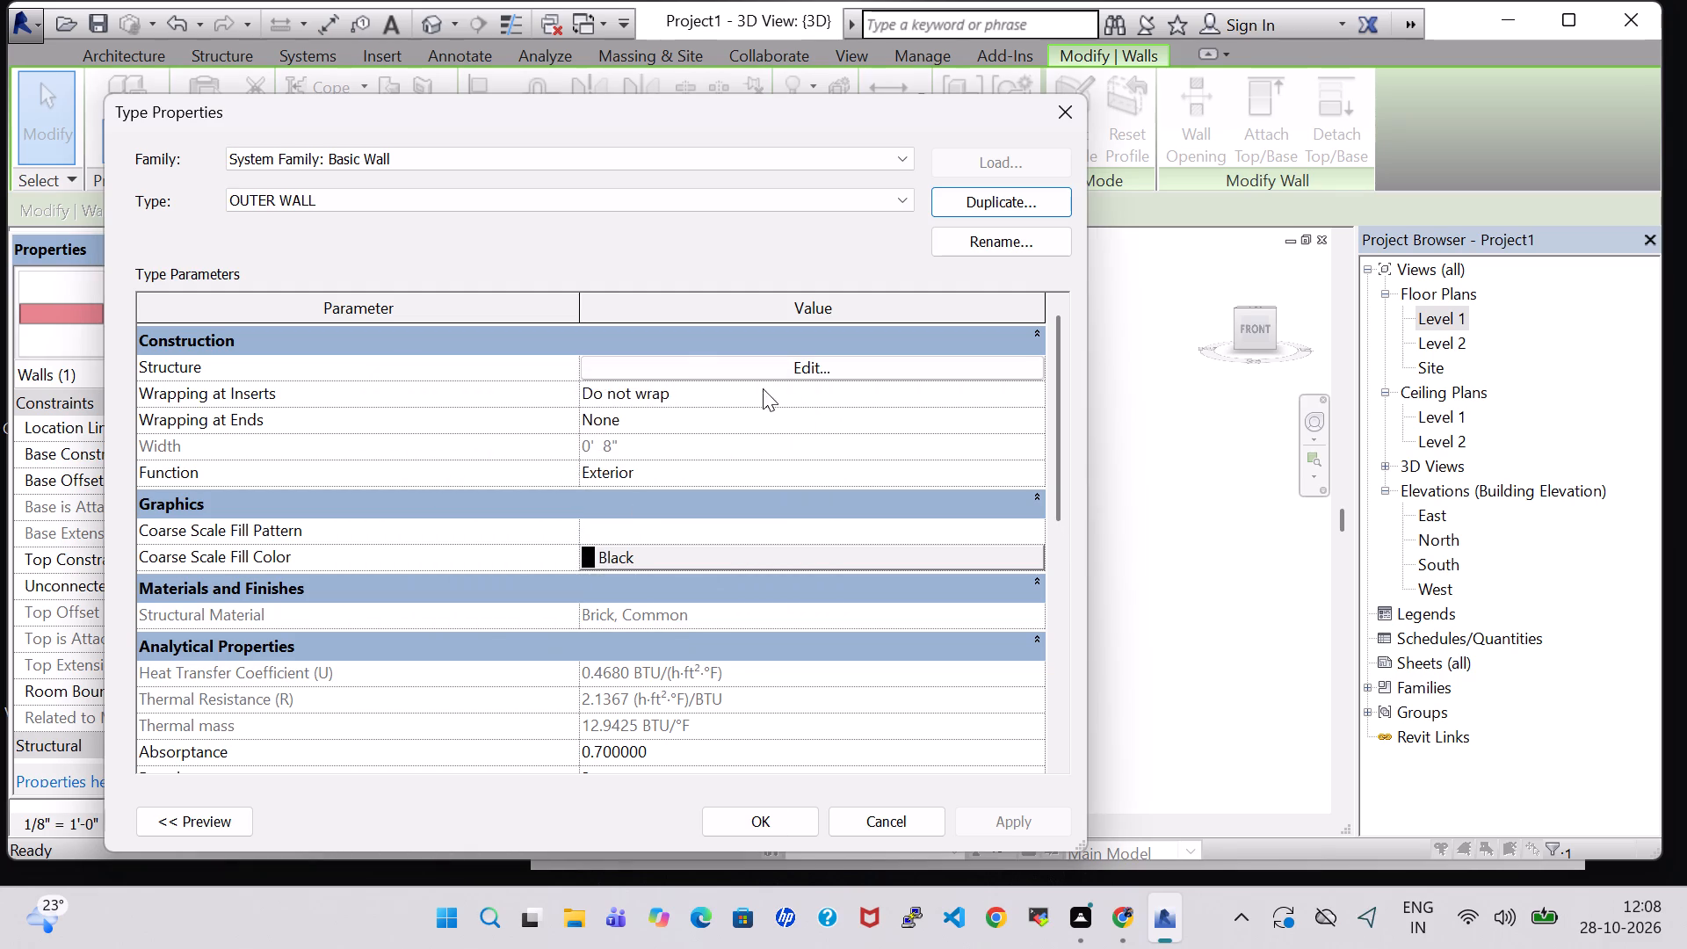
Change the structure layer material of the OUTER WALL type to Brick, Soldier Course and apply the type.
{"action": "left_click", "coordinate": [778, 373]}
{"action": "left_click", "coordinate": [580, 368]}
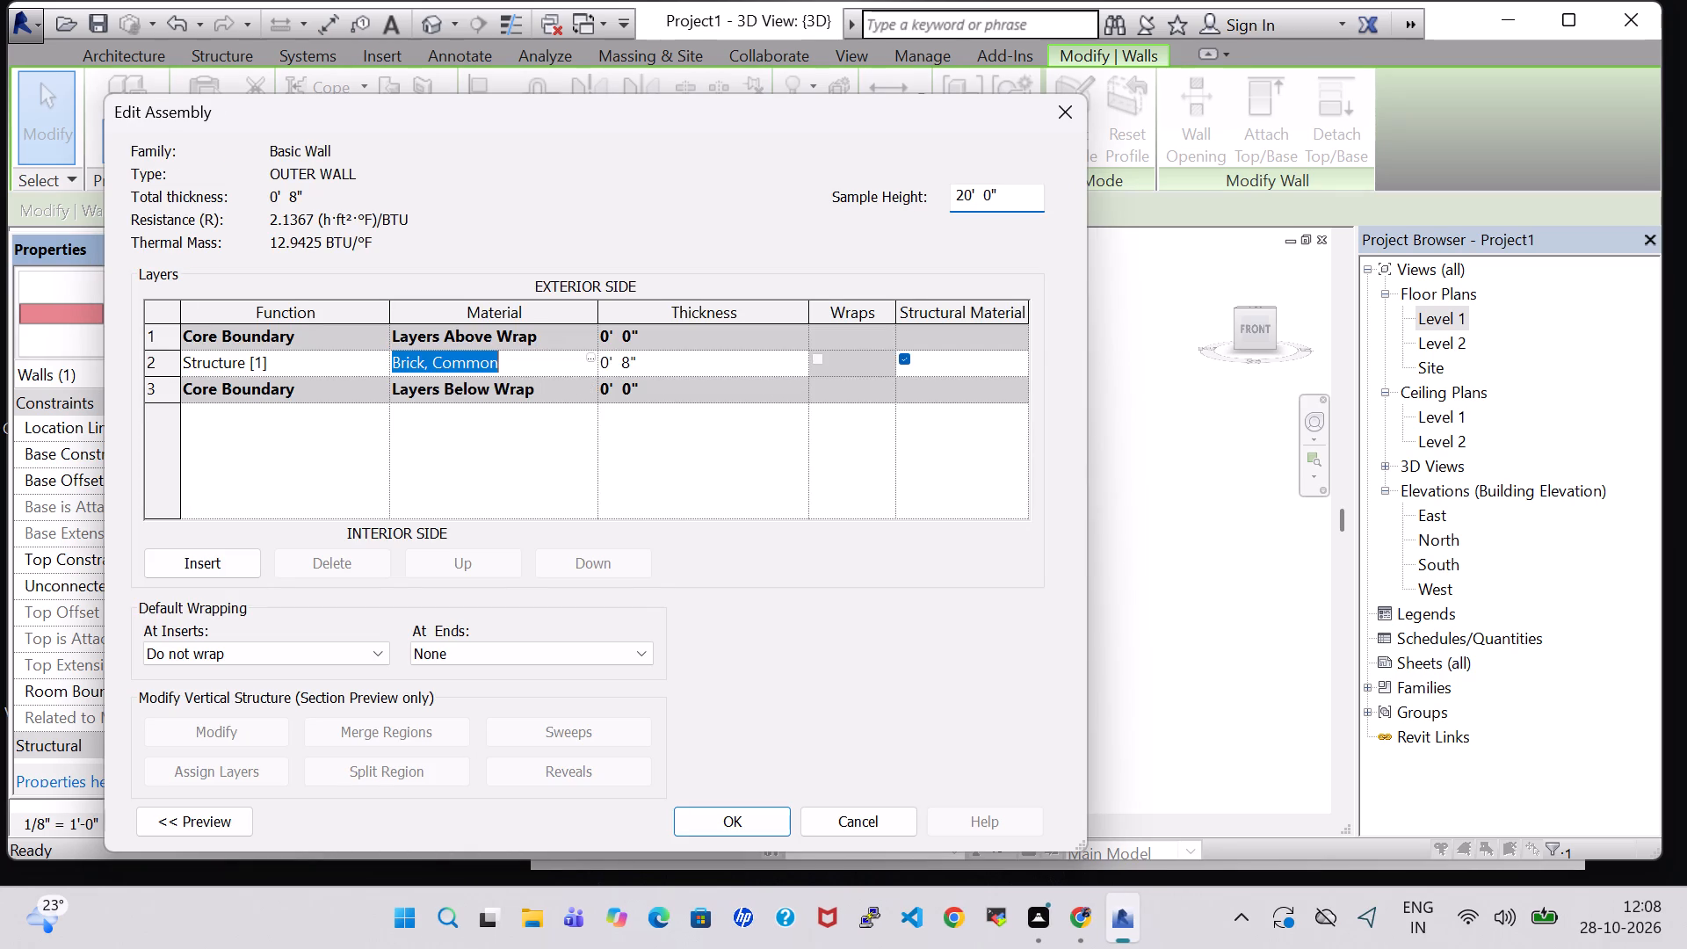
{"action": "left_click", "coordinate": [590, 353]}
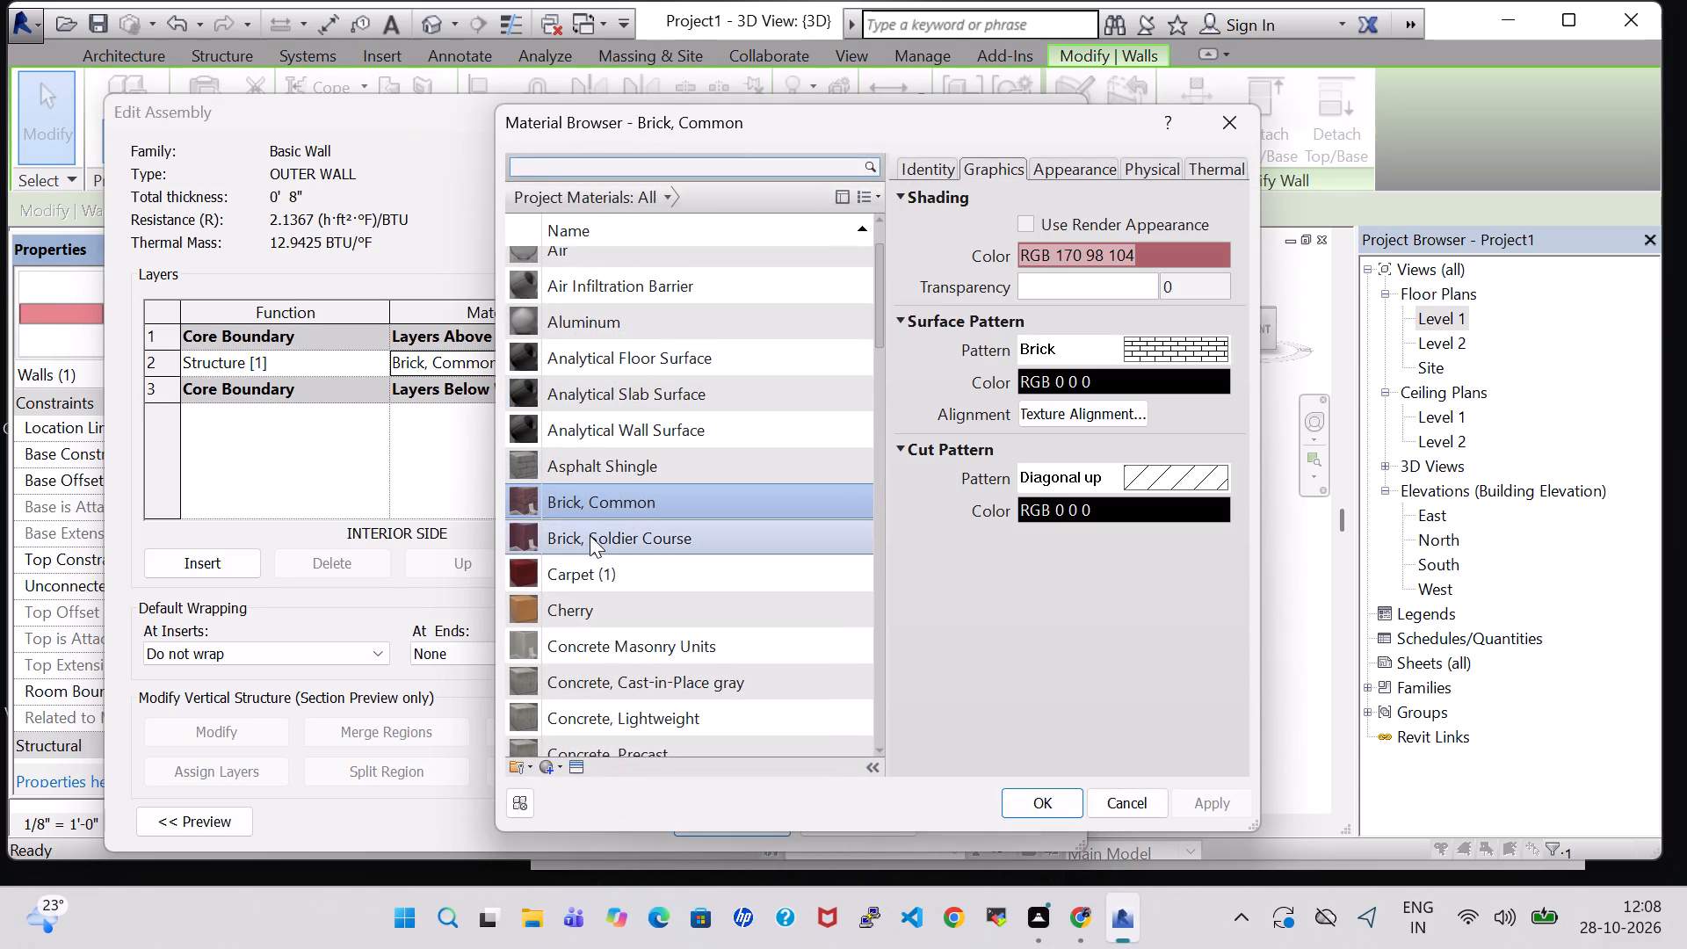
{"action": "left_click", "coordinate": [590, 535]}
{"action": "left_click", "coordinate": [1052, 809]}
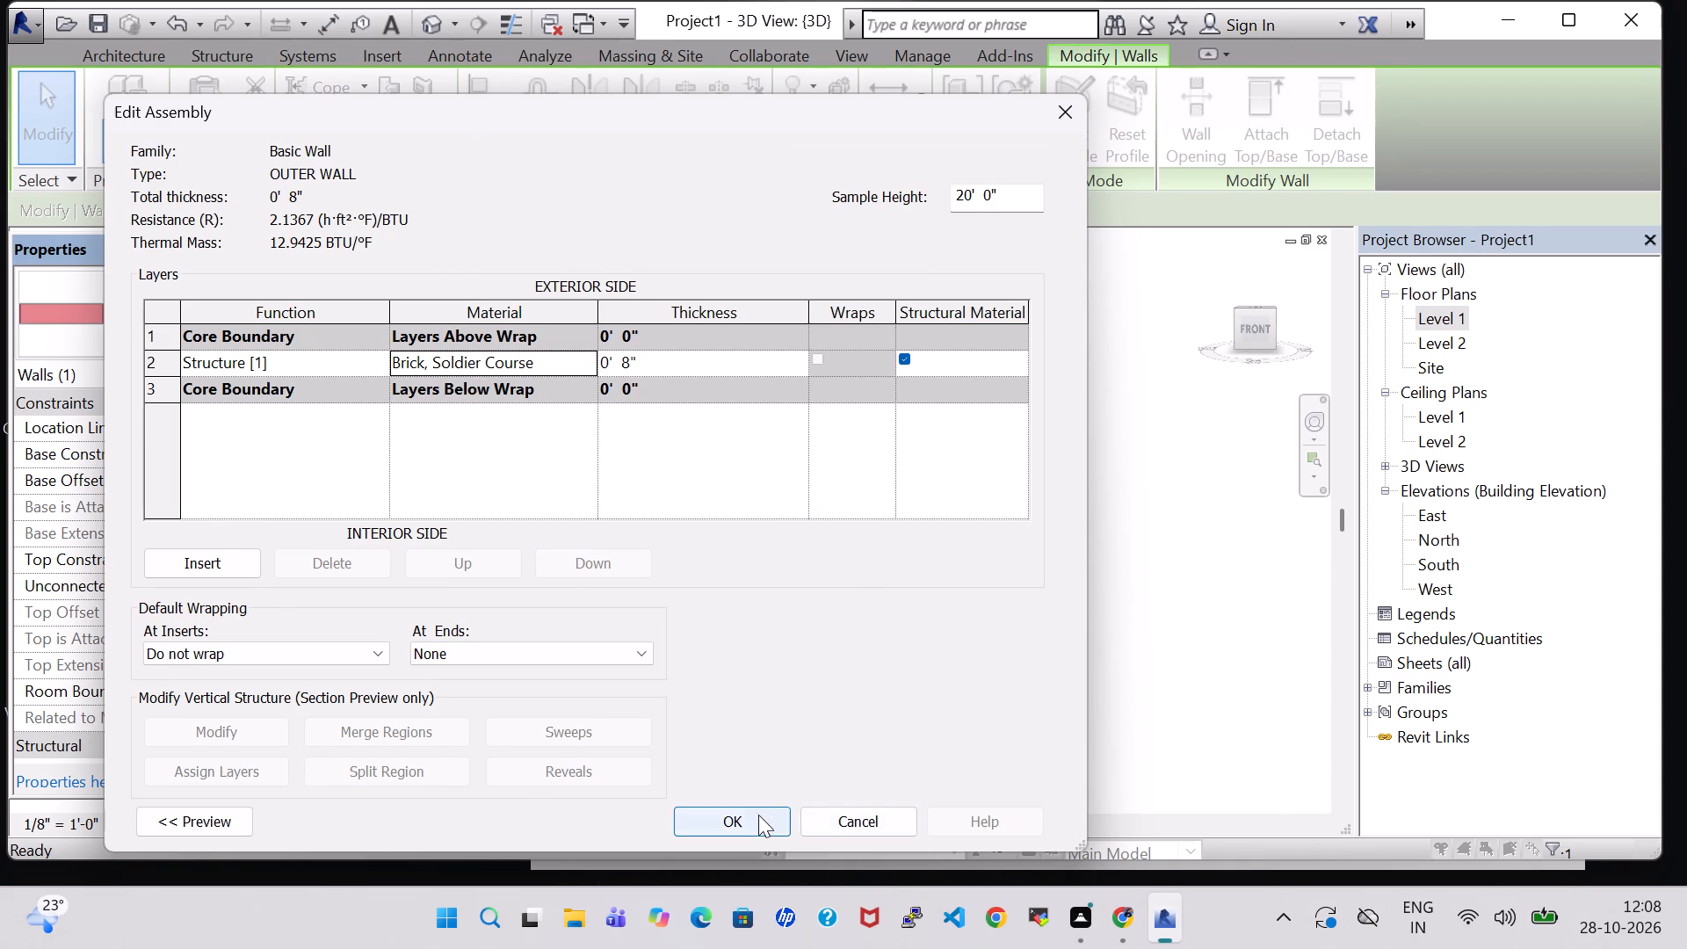
{"action": "left_click", "coordinate": [754, 816]}
{"action": "left_click", "coordinate": [795, 815]}
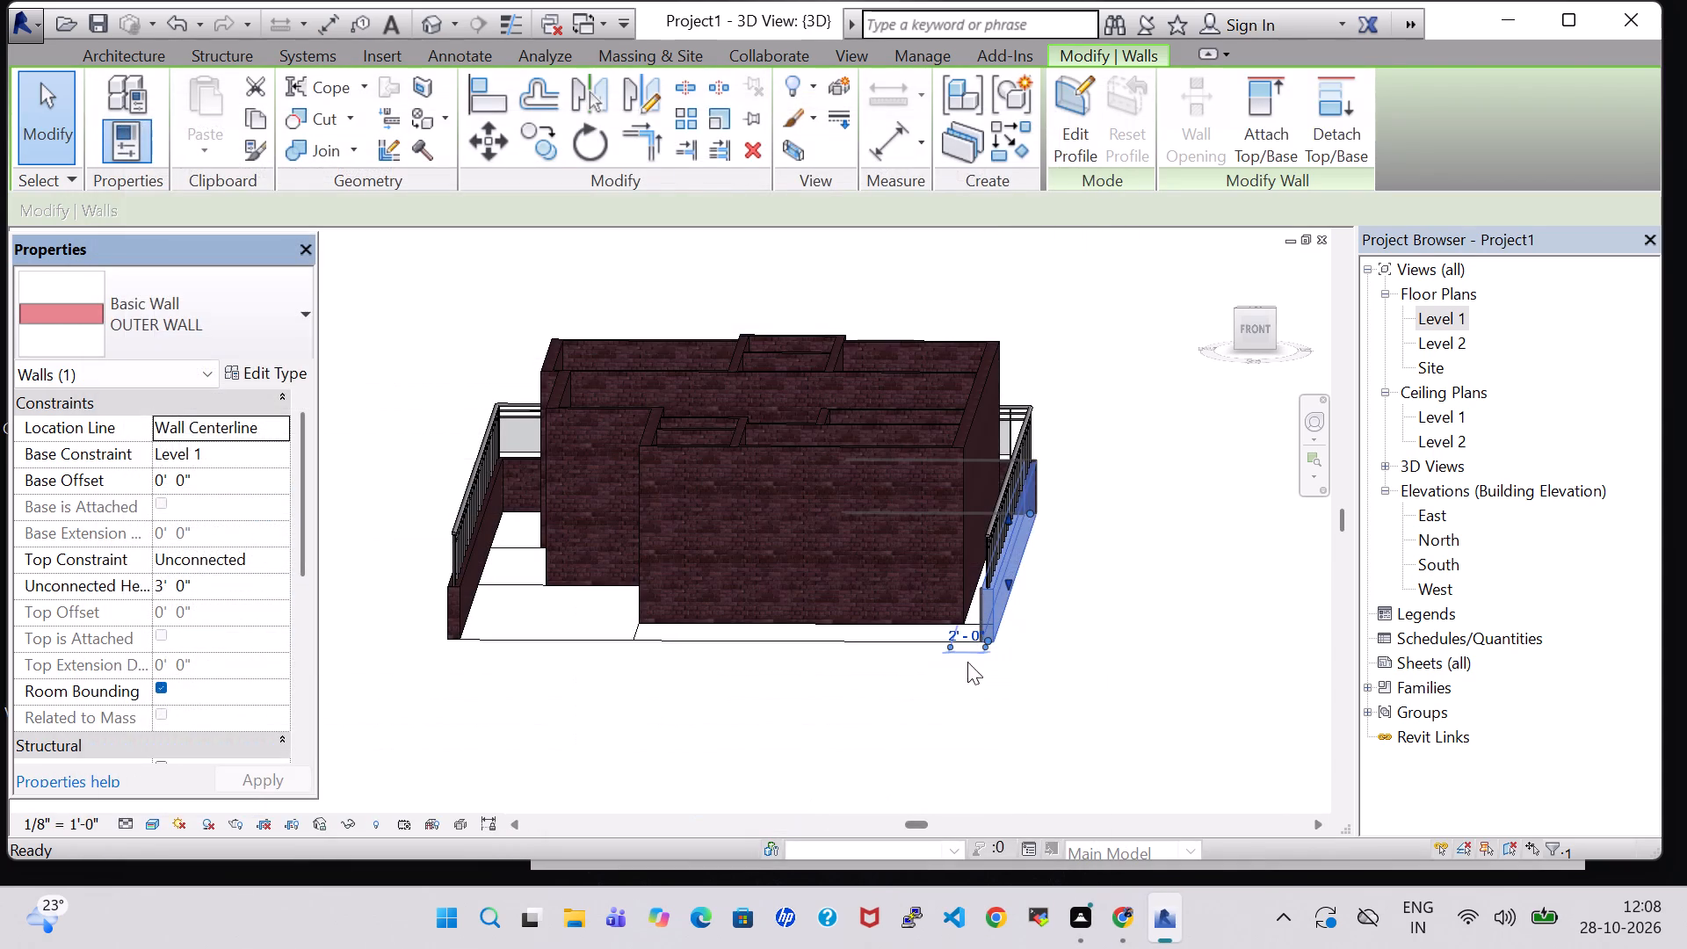
{"action": "left_click", "coordinate": [1153, 634]}
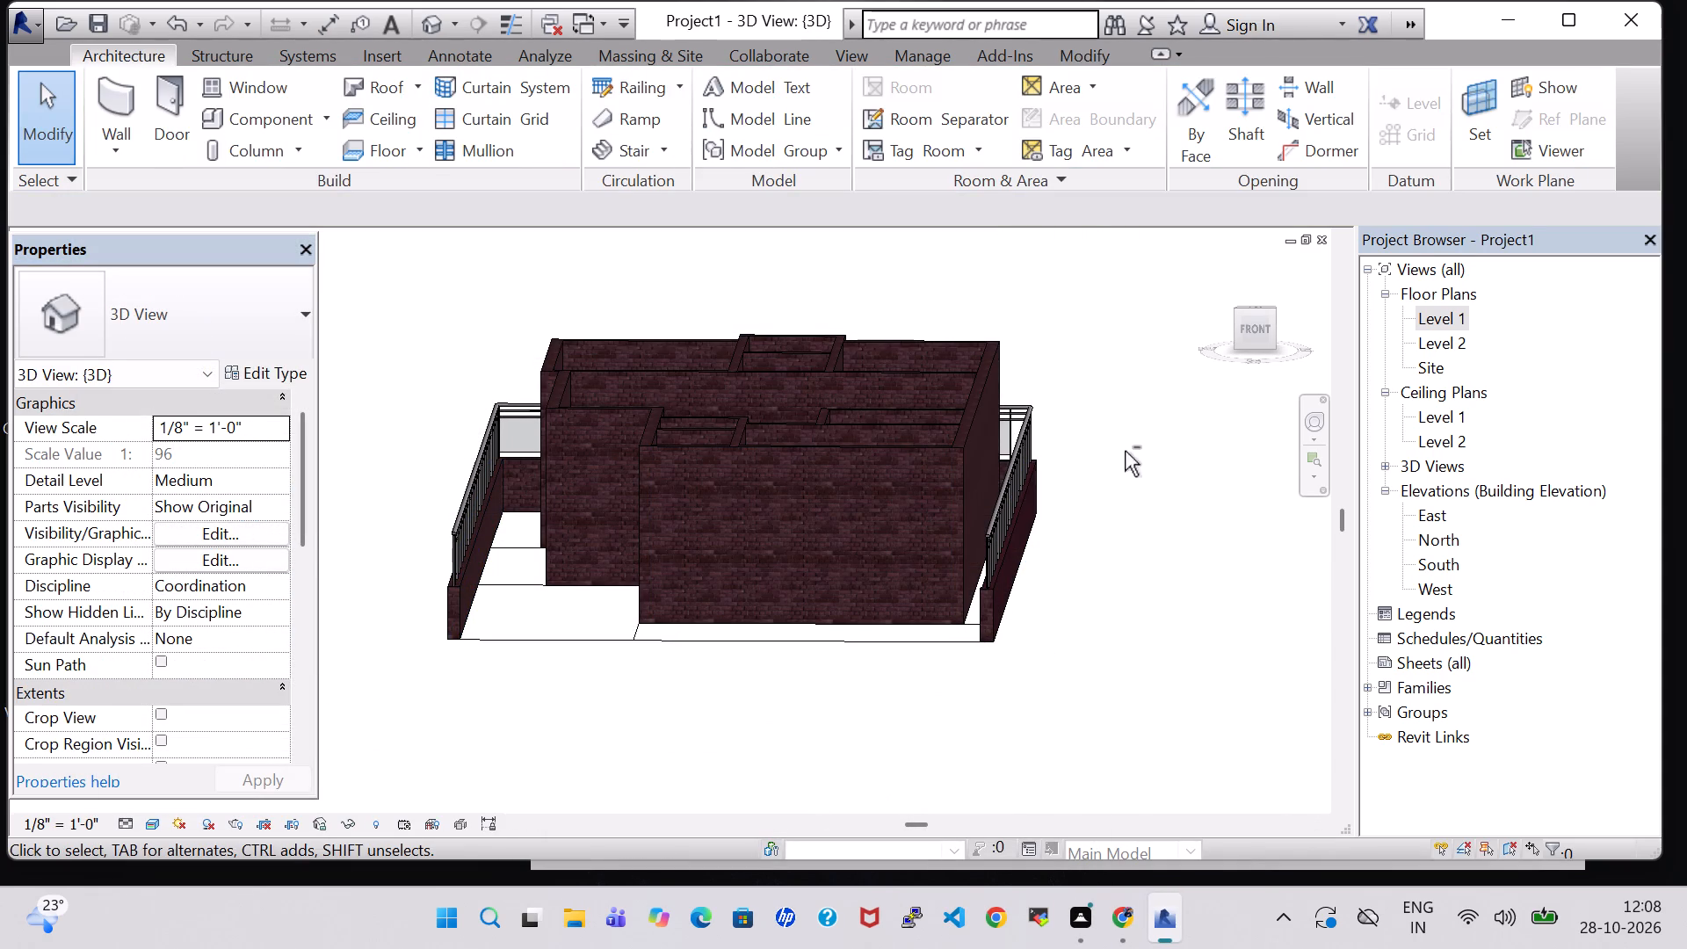
Examine the perimeter walls and railings in the Level 1 floor plan.
{"action": "middle_click_drag", "start_coordinate": [1125, 451], "coordinate": [1133, 462], "text": "shift"}
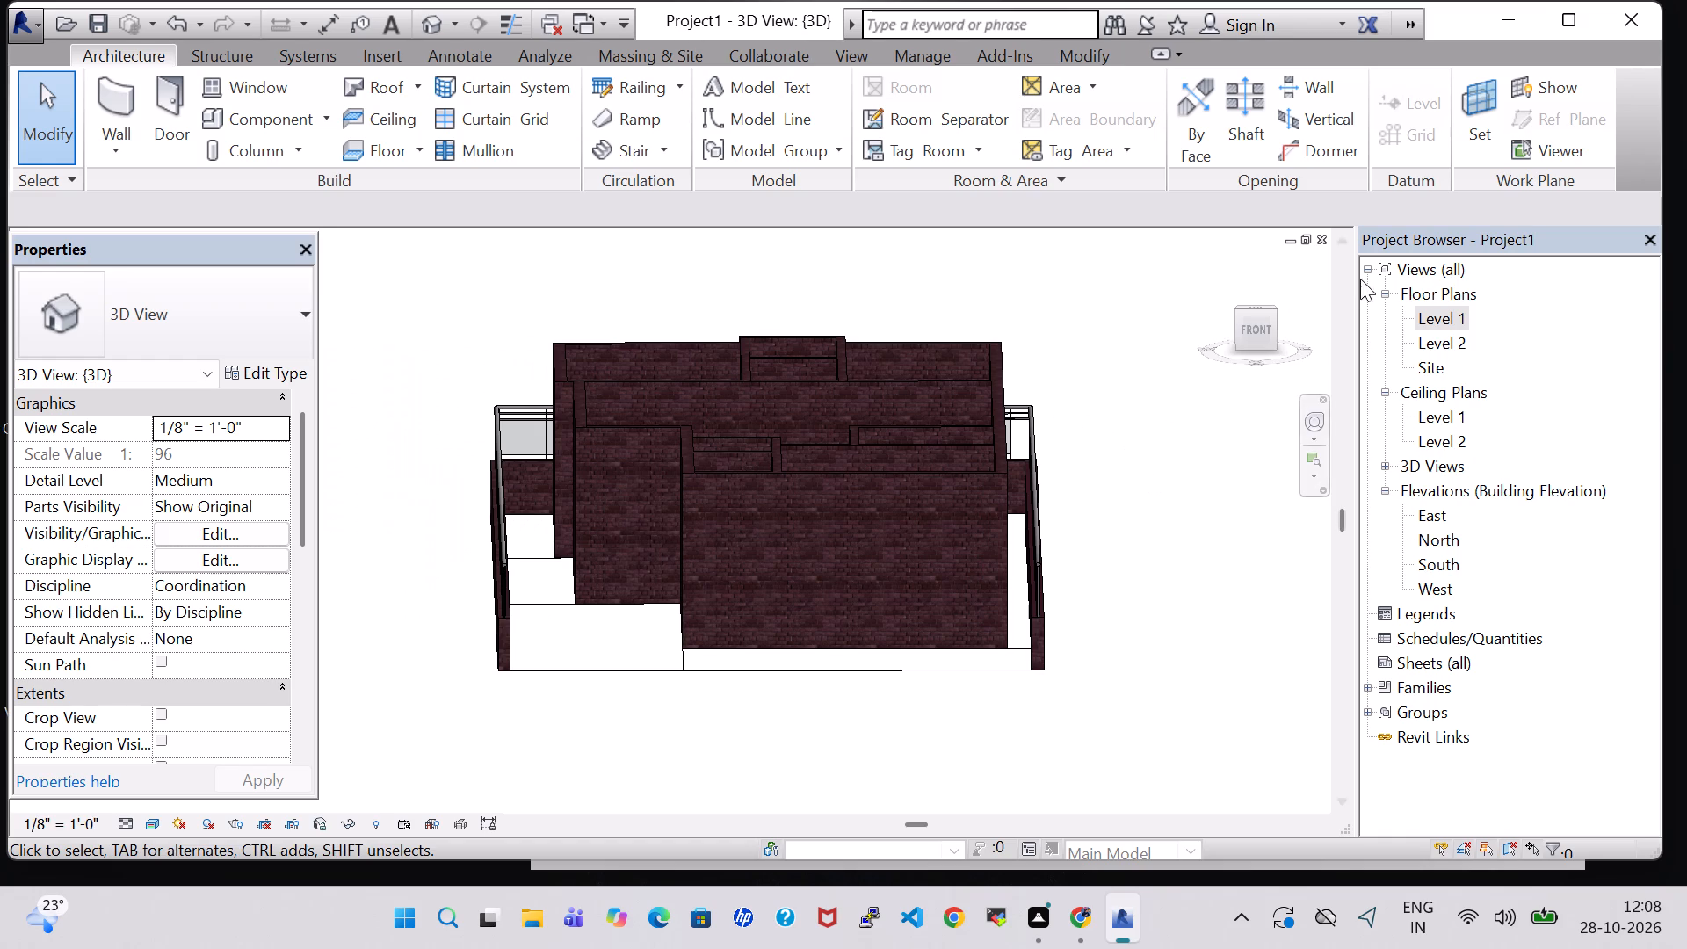
{"action": "double_click", "coordinate": [1459, 314]}
{"action": "scroll", "coordinate": [1133, 379], "scroll_direction": "down", "scroll_amount": 2}
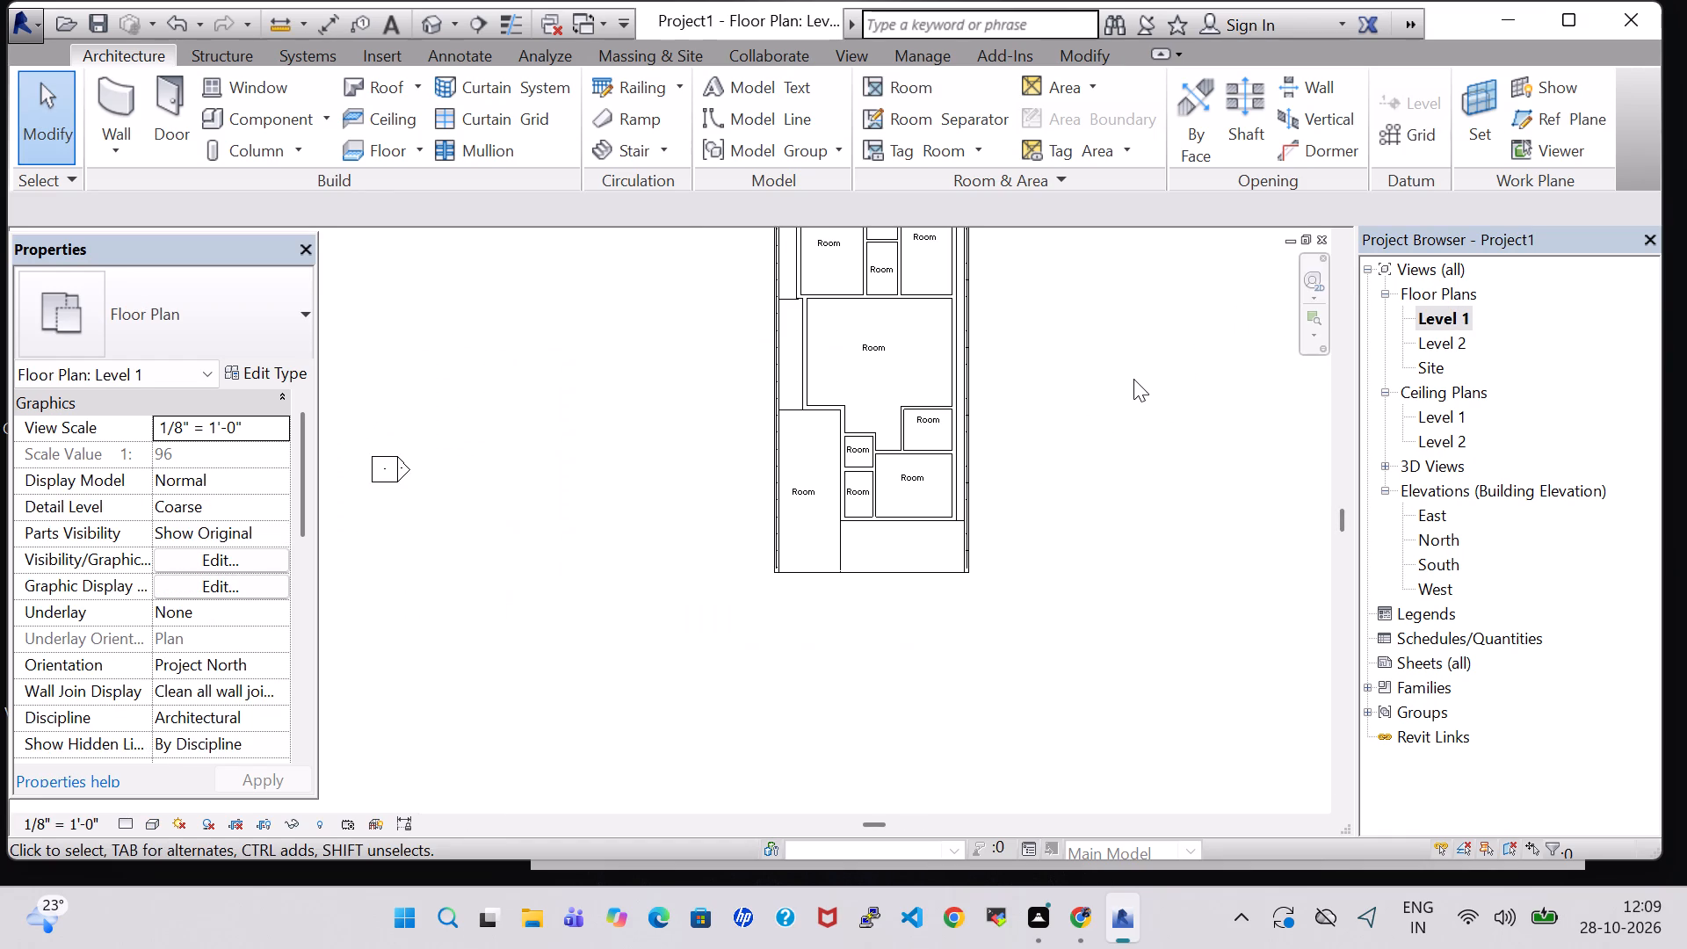
{"action": "scroll", "coordinate": [773, 571], "scroll_direction": "up", "scroll_amount": 4}
{"action": "left_click", "coordinate": [773, 571]}
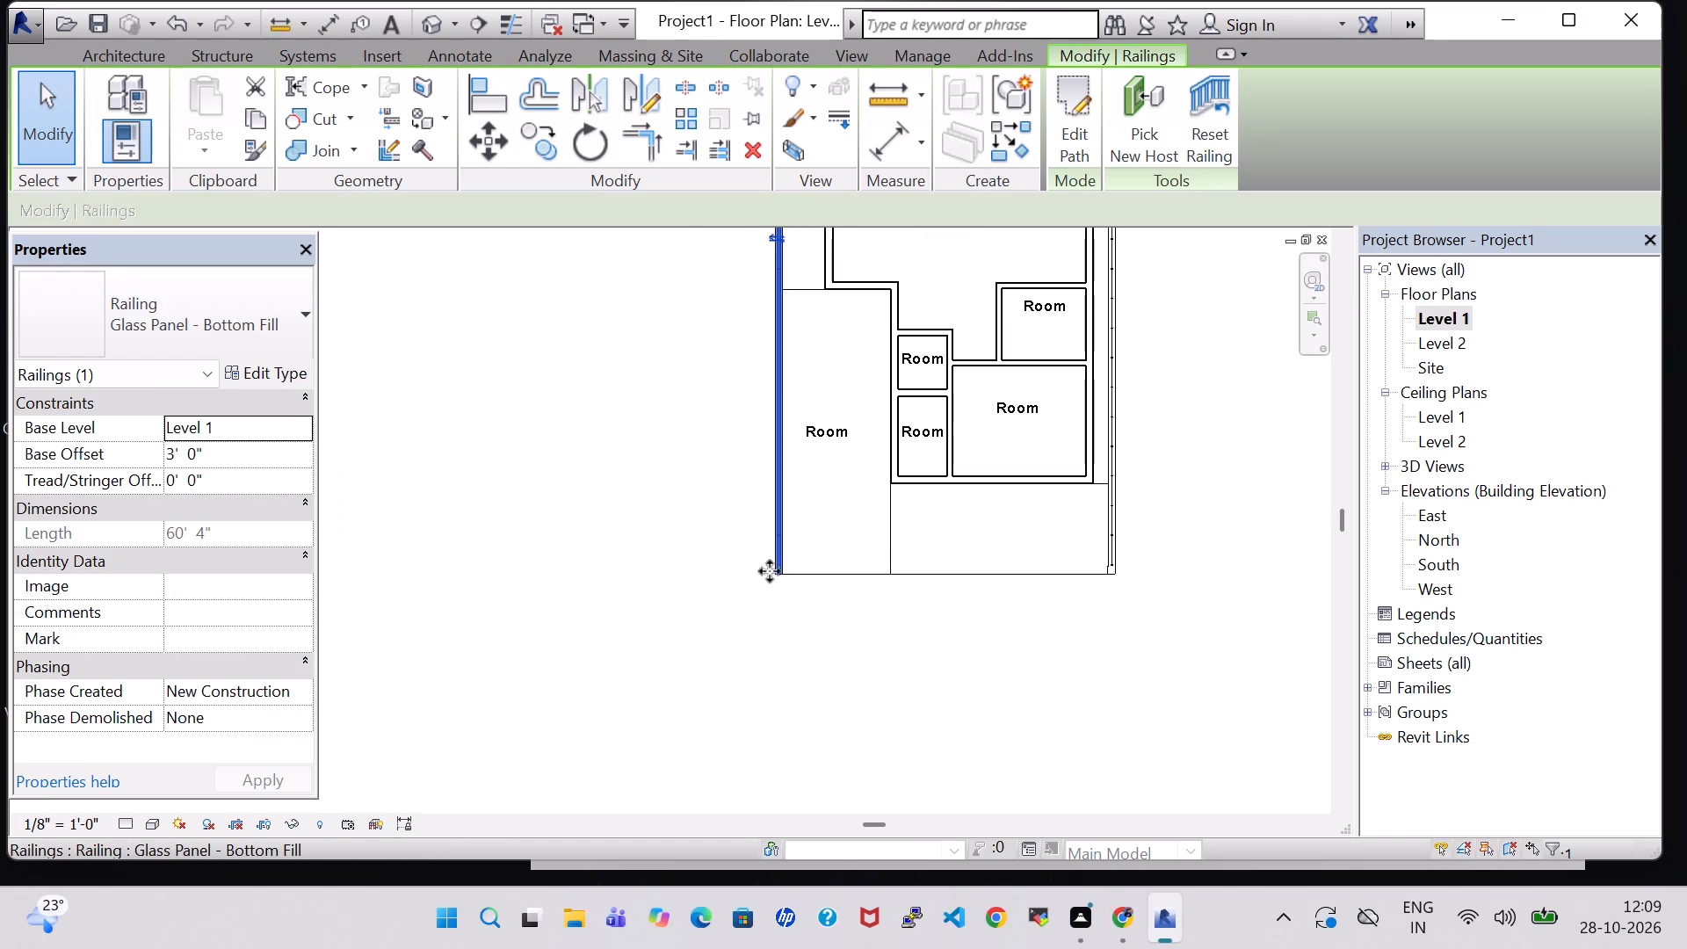
{"action": "left_click", "coordinate": [687, 466]}
{"action": "scroll", "coordinate": [689, 466], "scroll_direction": "up", "scroll_amount": 4}
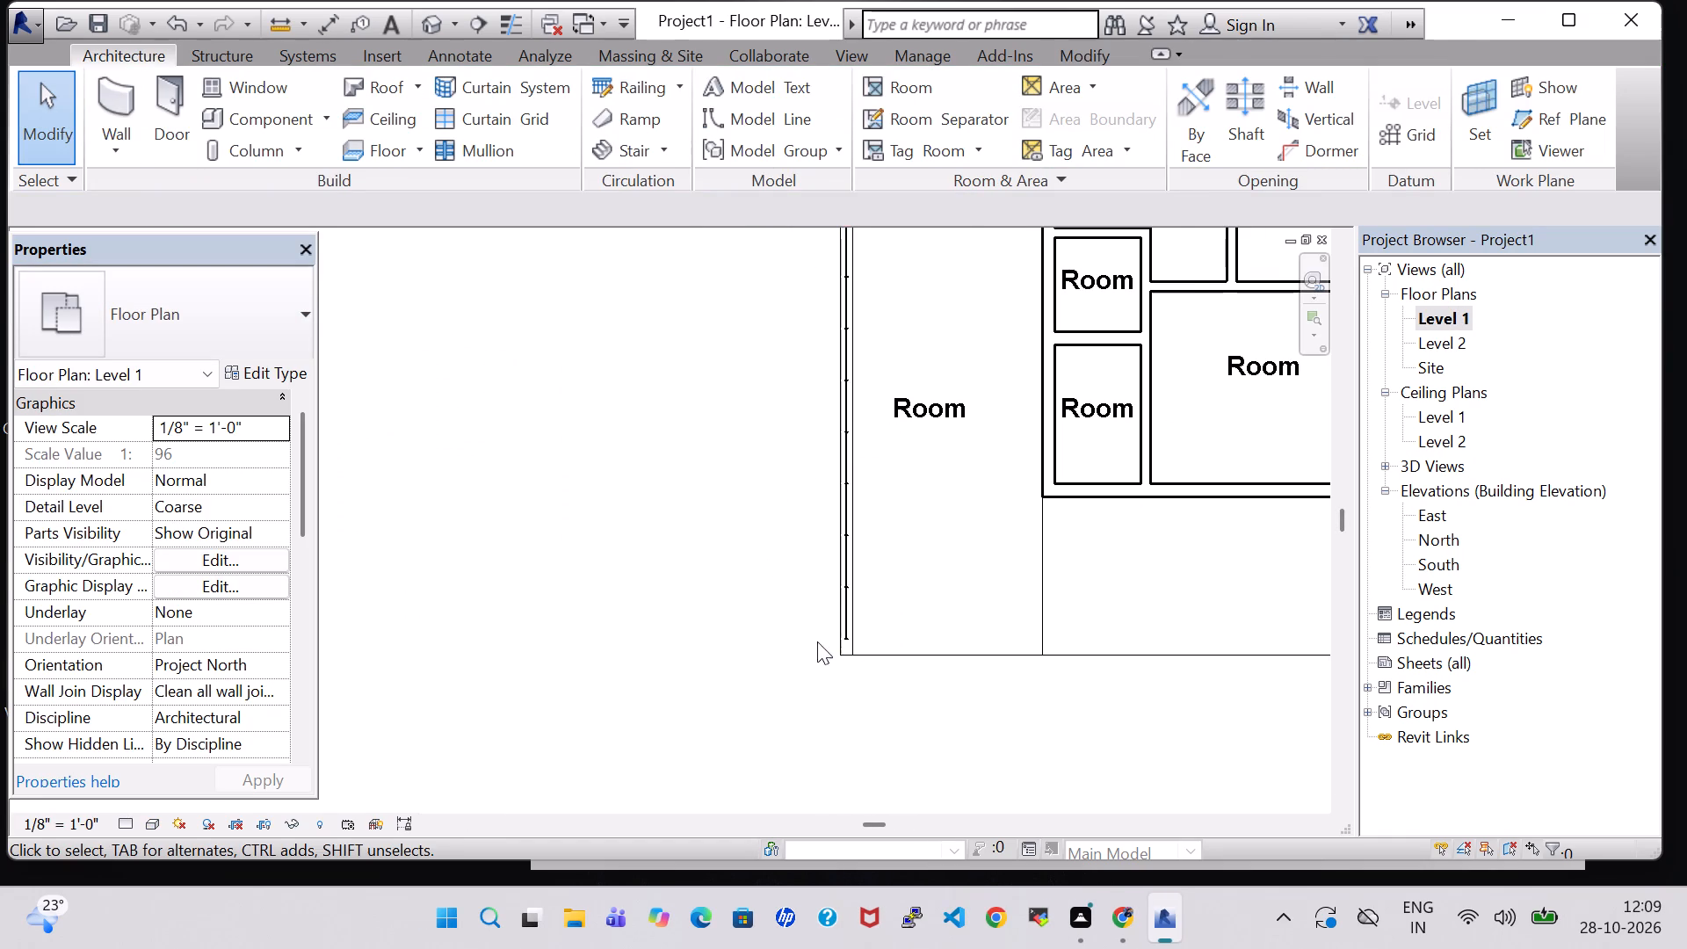
{"action": "scroll", "coordinate": [817, 641], "scroll_direction": "up", "scroll_amount": 5}
{"action": "scroll", "coordinate": [839, 425], "scroll_direction": "down", "scroll_amount": 9}
{"action": "middle_click_drag", "start_coordinate": [795, 305], "coordinate": [295, 774]}
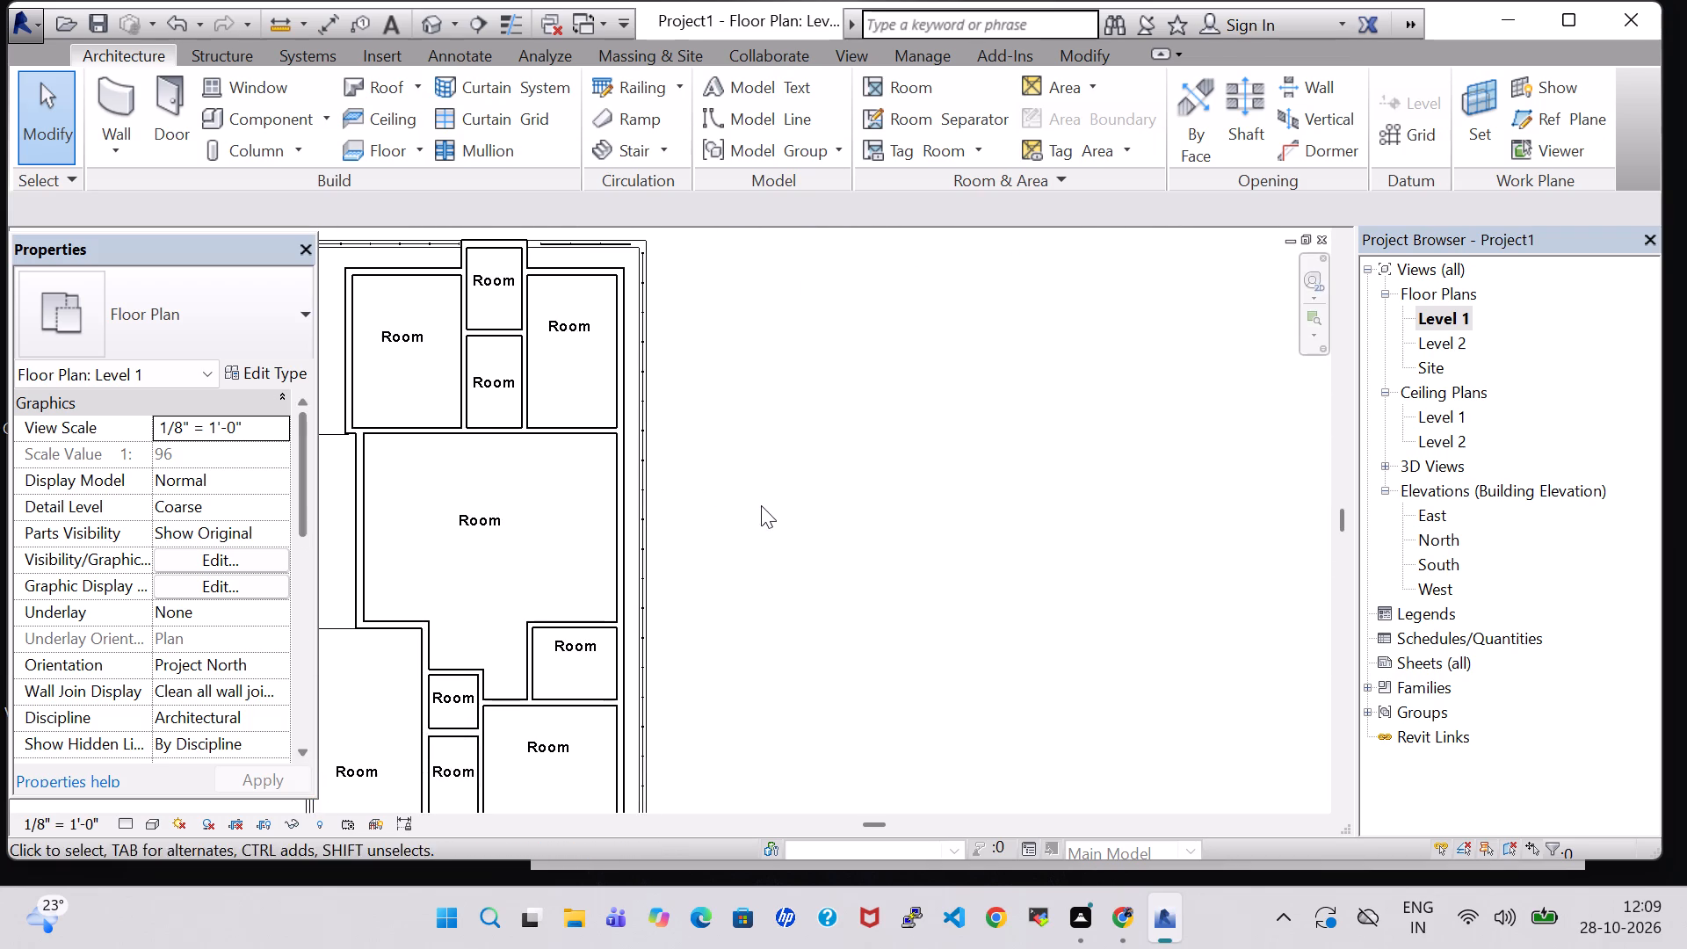
{"action": "middle_click_drag", "start_coordinate": [761, 504], "coordinate": [987, 590]}
{"action": "double_click", "coordinate": [1454, 308]}
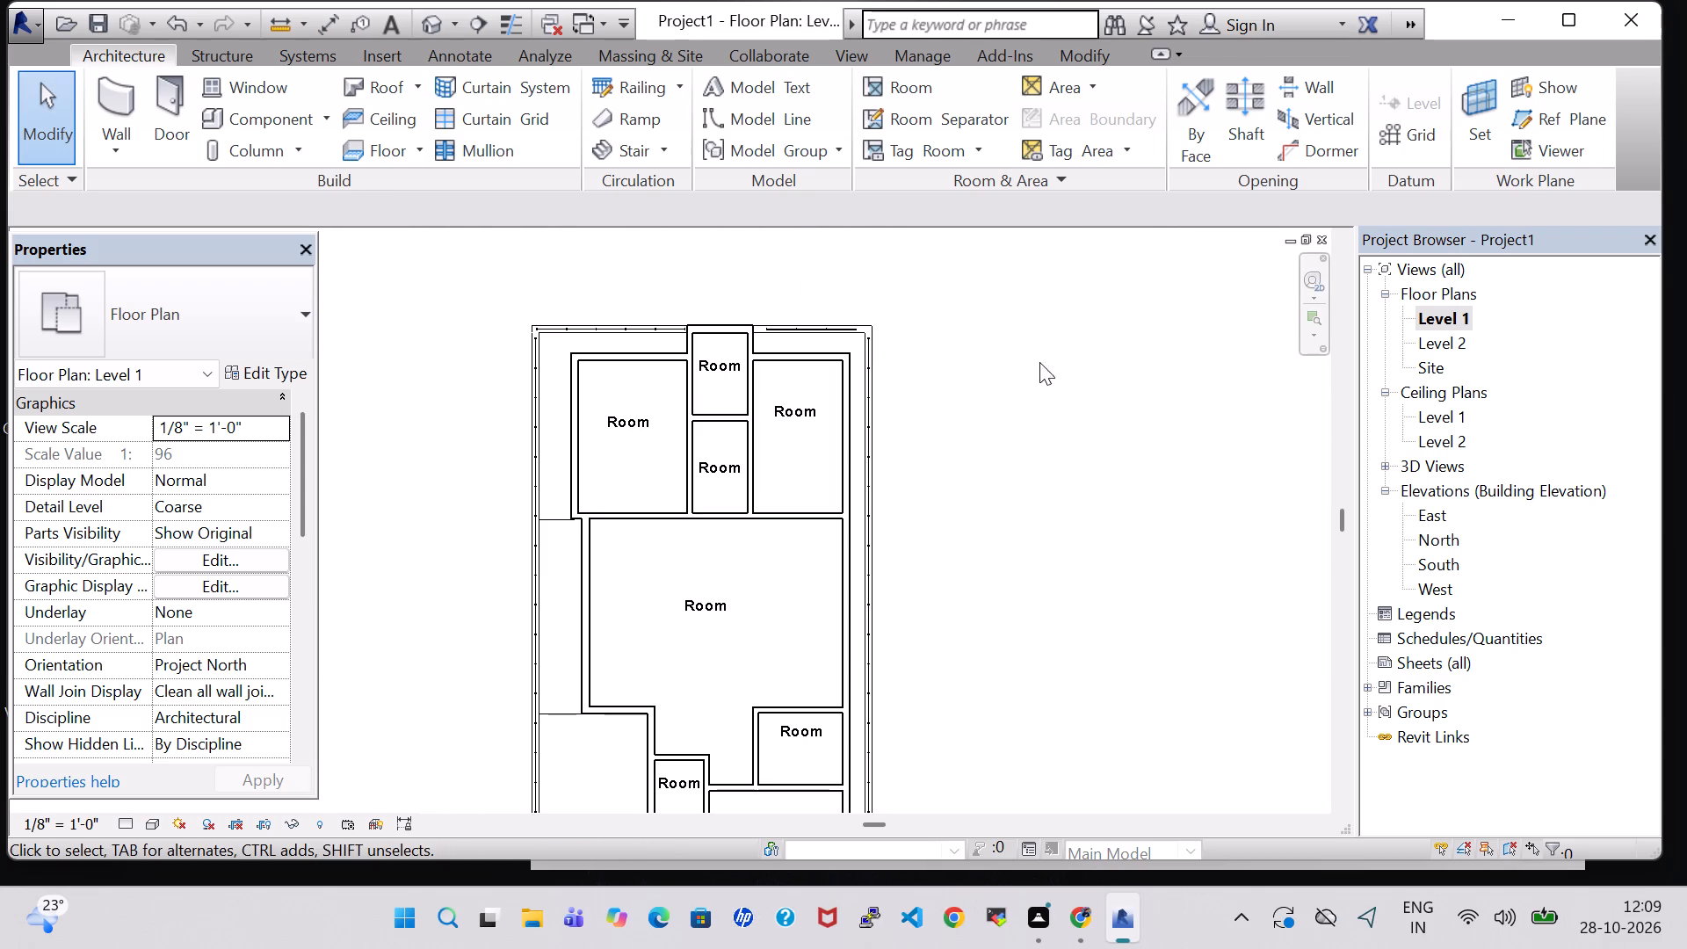
In the 3D view, change the low wall at the front end of the left perimeter to the OUTER WALL type.
{"action": "left_click", "coordinate": [424, 23]}
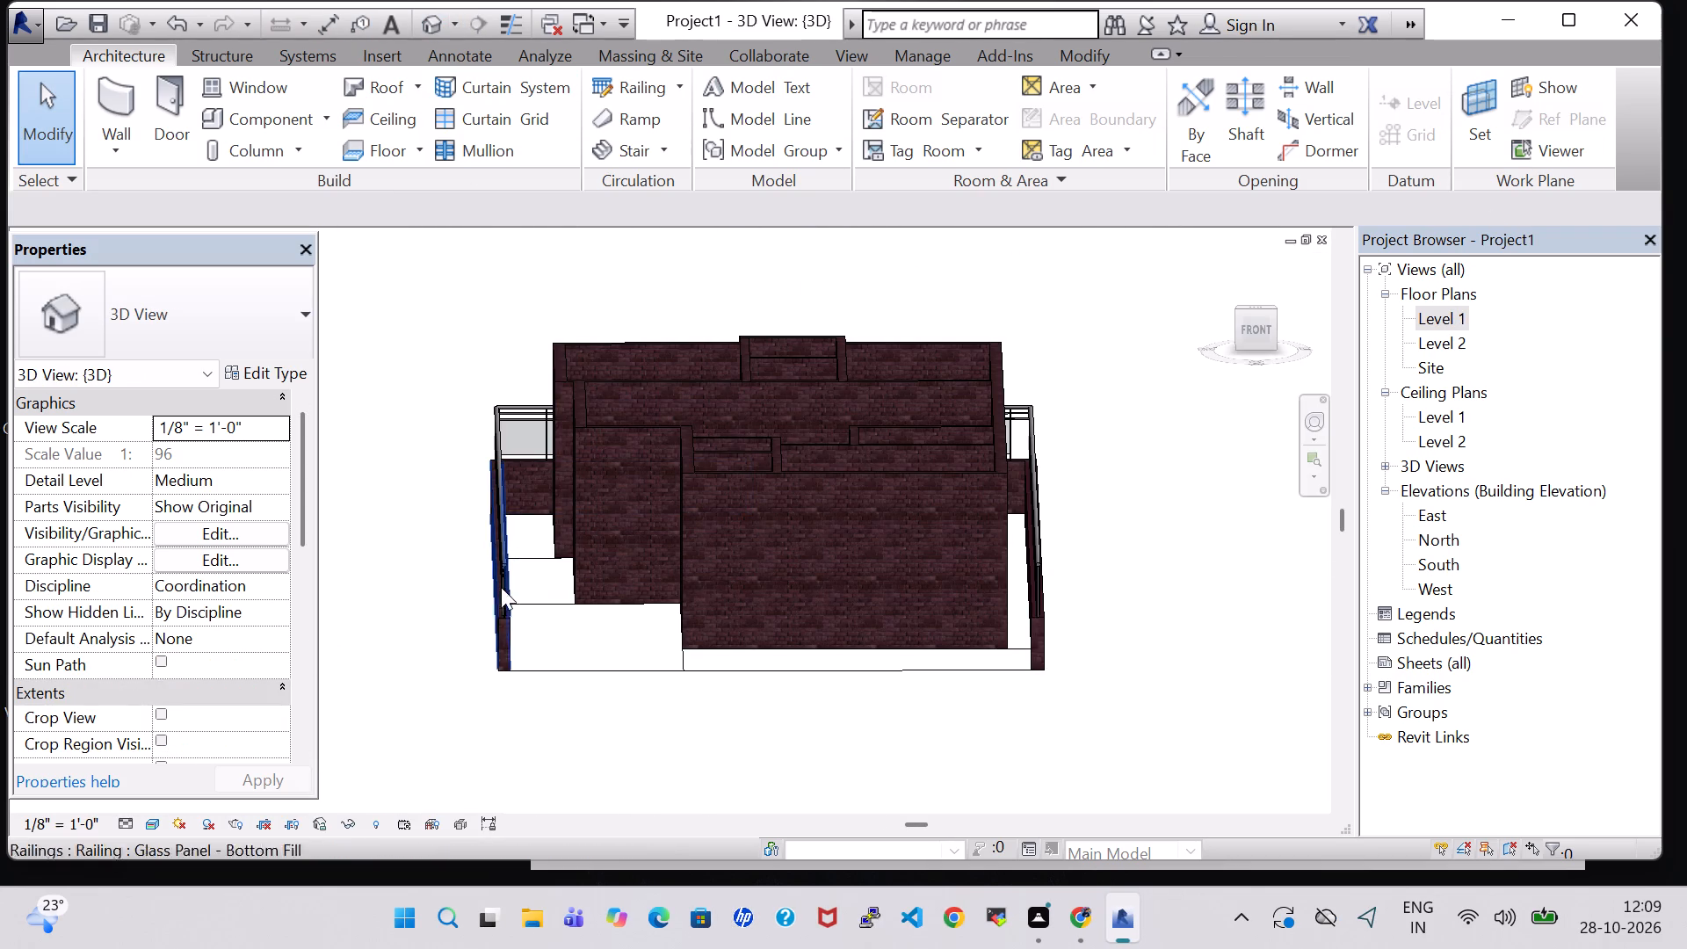
{"action": "scroll", "coordinate": [491, 596], "scroll_direction": "up", "scroll_amount": 7}
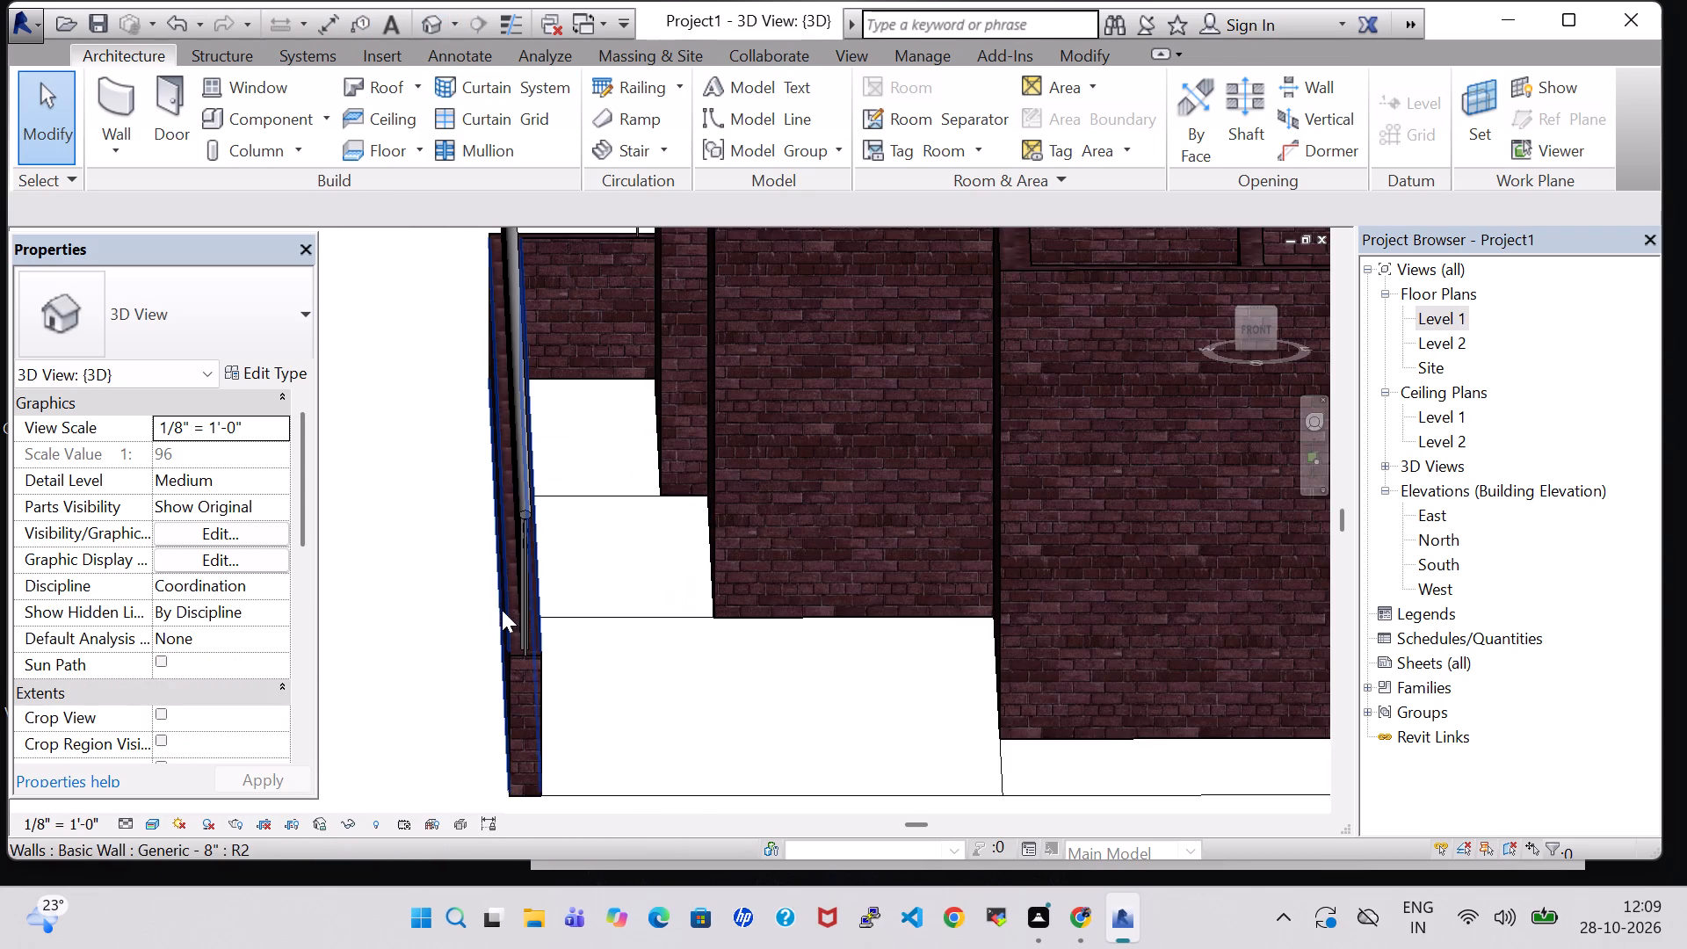
{"action": "left_click", "coordinate": [535, 668]}
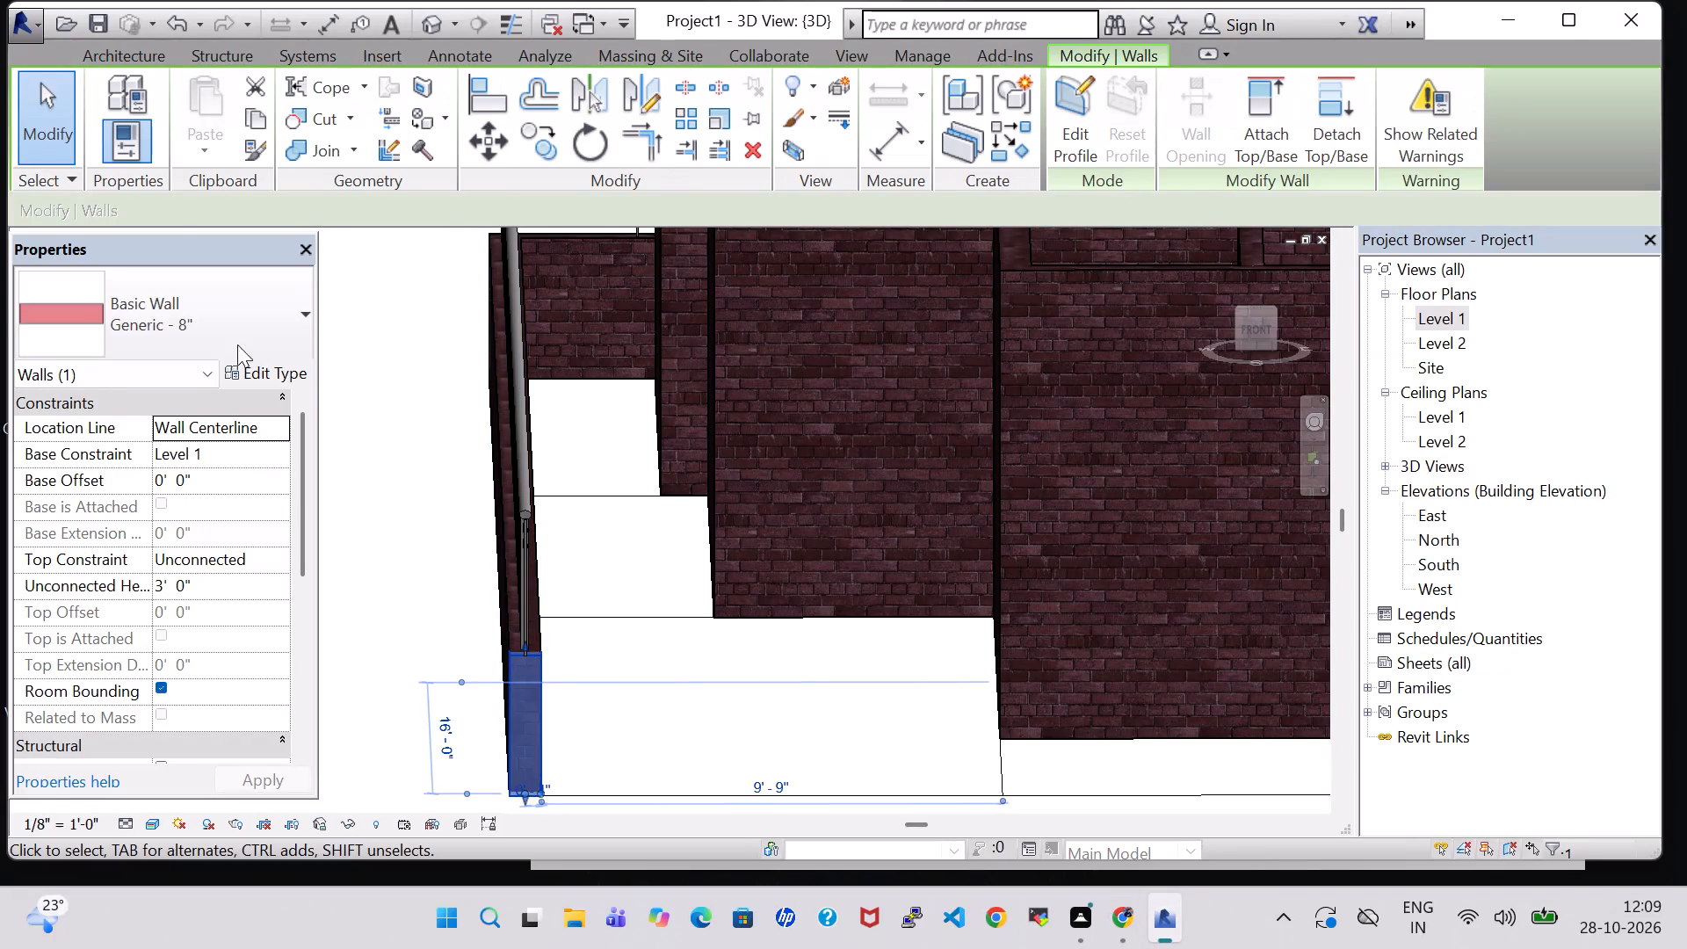
{"action": "left_click", "coordinate": [178, 230]}
{"action": "left_click", "coordinate": [540, 706]}
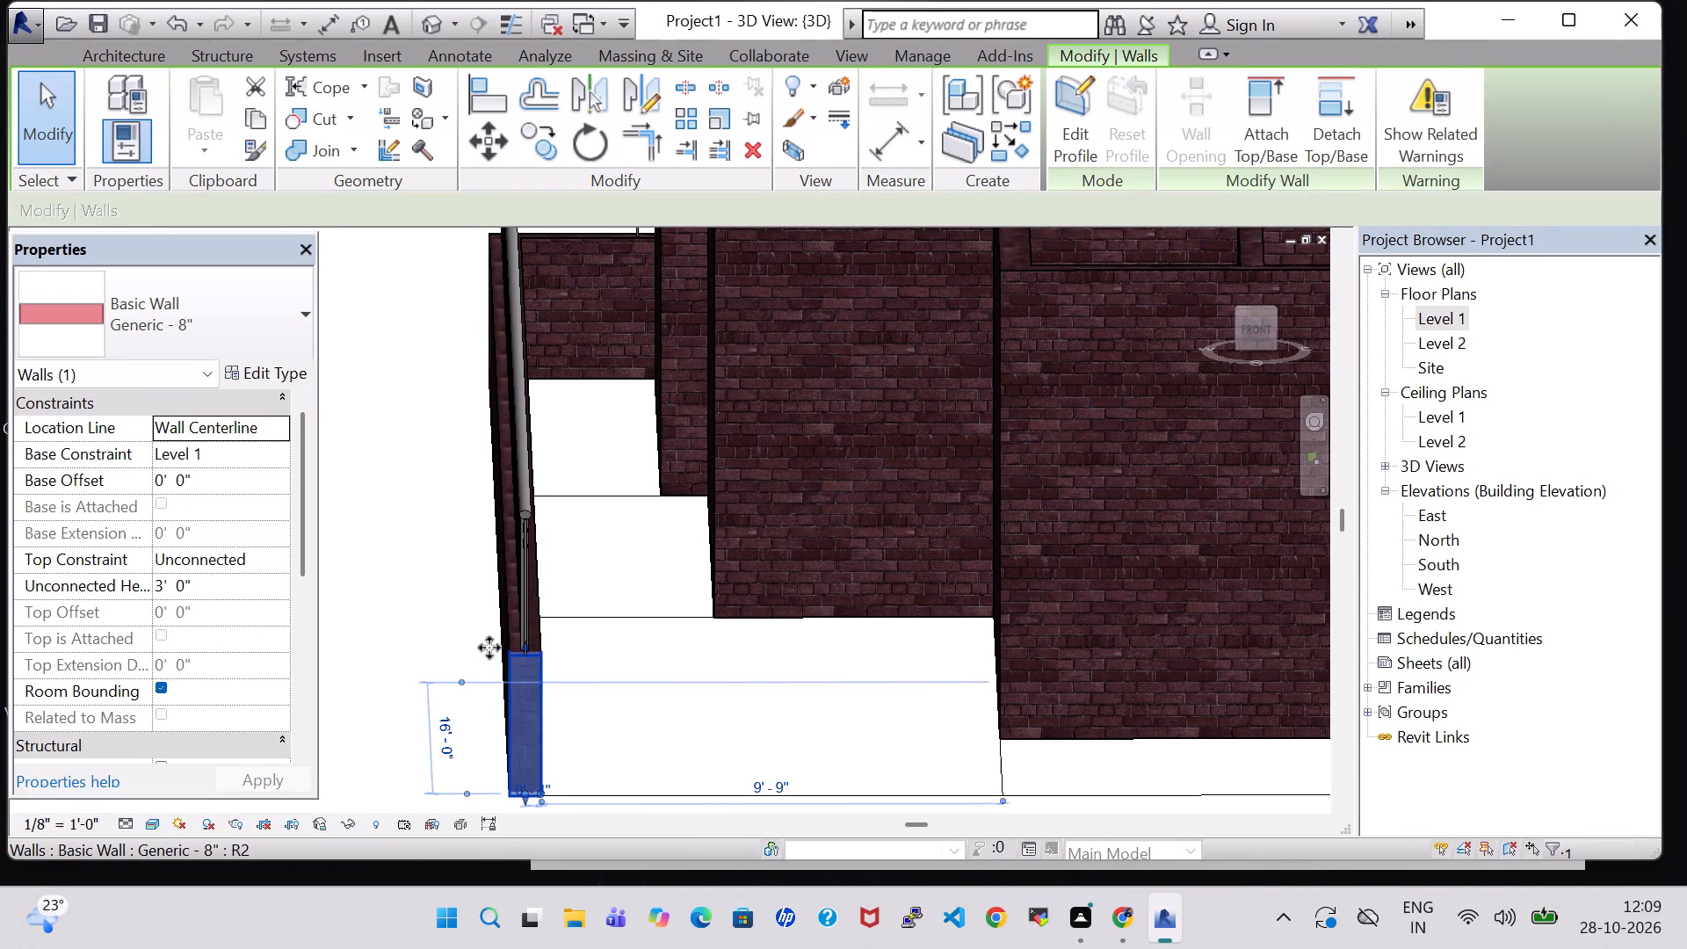
{"action": "left_click", "coordinate": [243, 311]}
{"action": "scroll", "coordinate": [156, 624], "scroll_direction": "down", "scroll_amount": 3}
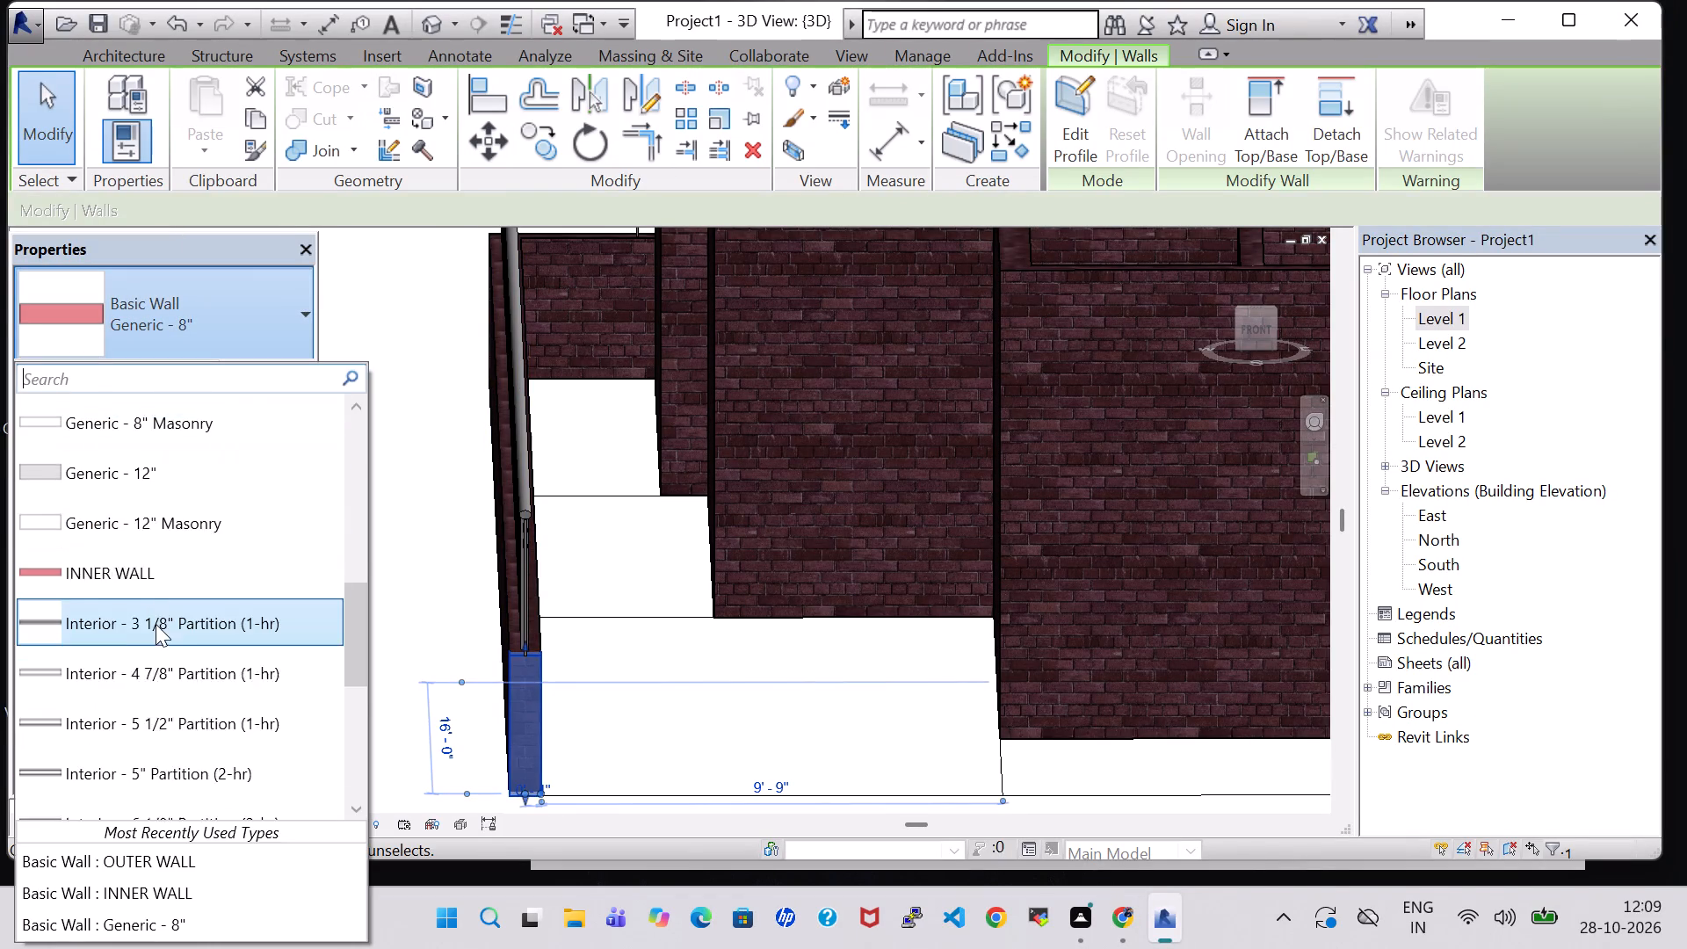
{"action": "left_click", "coordinate": [153, 796]}
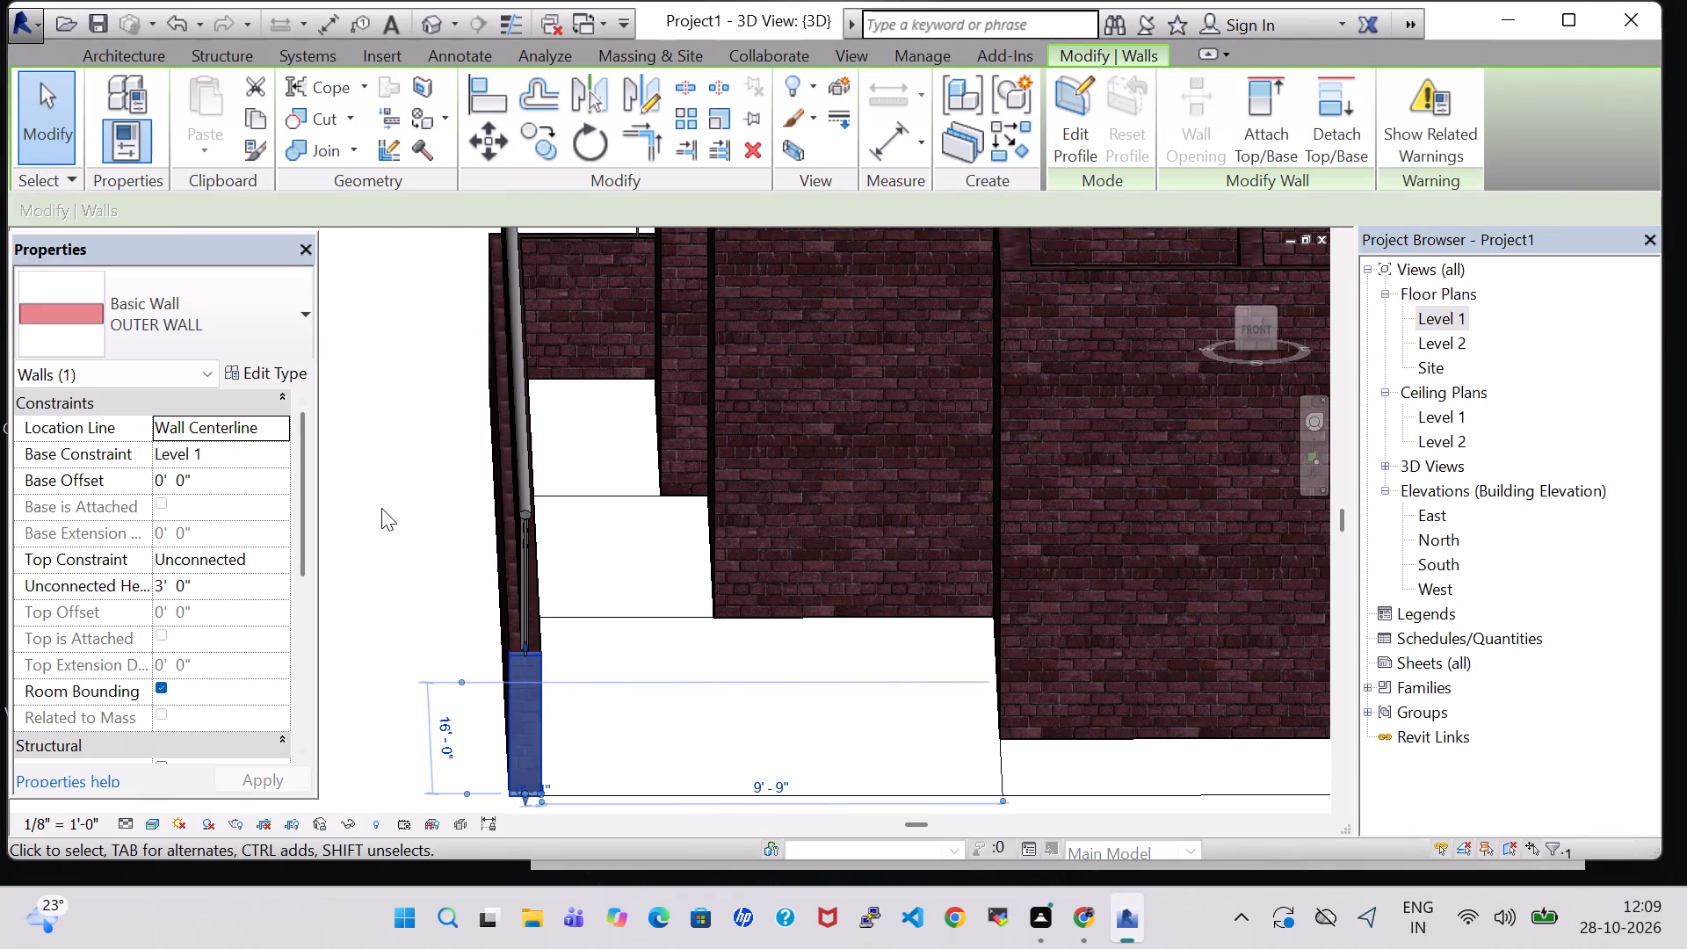
{"action": "left_click", "coordinate": [381, 508]}
Change the low rear perimeter wall at the back-left corner of the building to the OUTER WALL type.
{"action": "middle_click_drag", "start_coordinate": [381, 508], "coordinate": [482, 499], "text": "shift"}
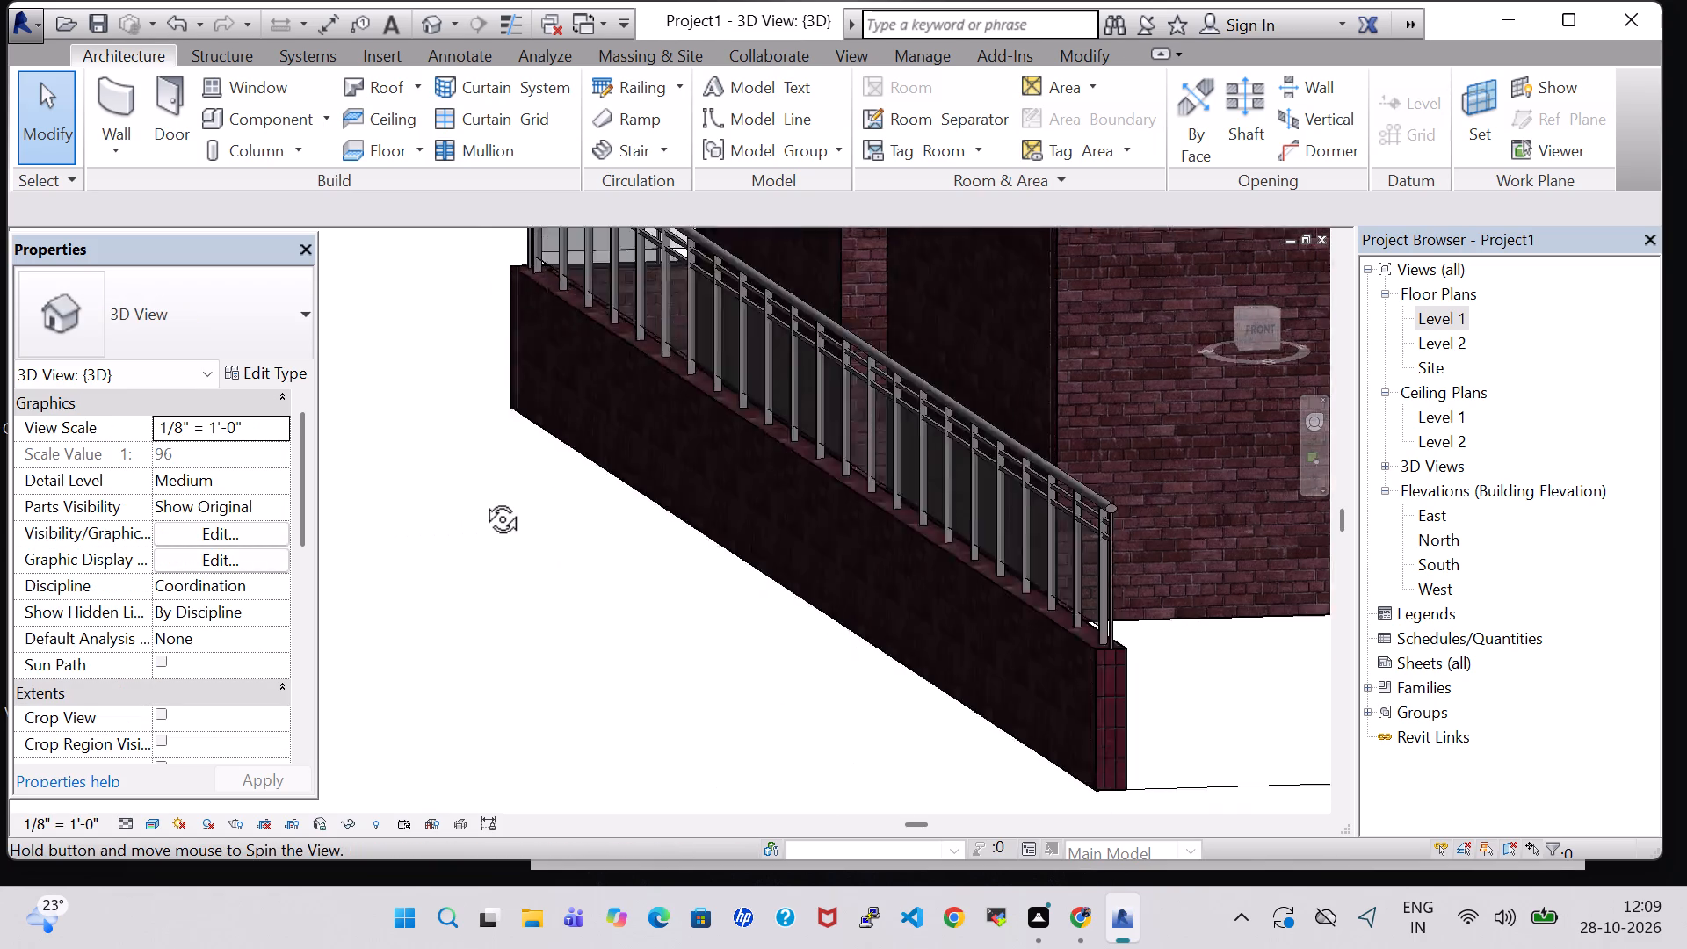
{"action": "middle_click_drag", "start_coordinate": [482, 499], "coordinate": [490, 499], "text": "shift"}
{"action": "middle_click_drag", "start_coordinate": [887, 561], "coordinate": [755, 587]}
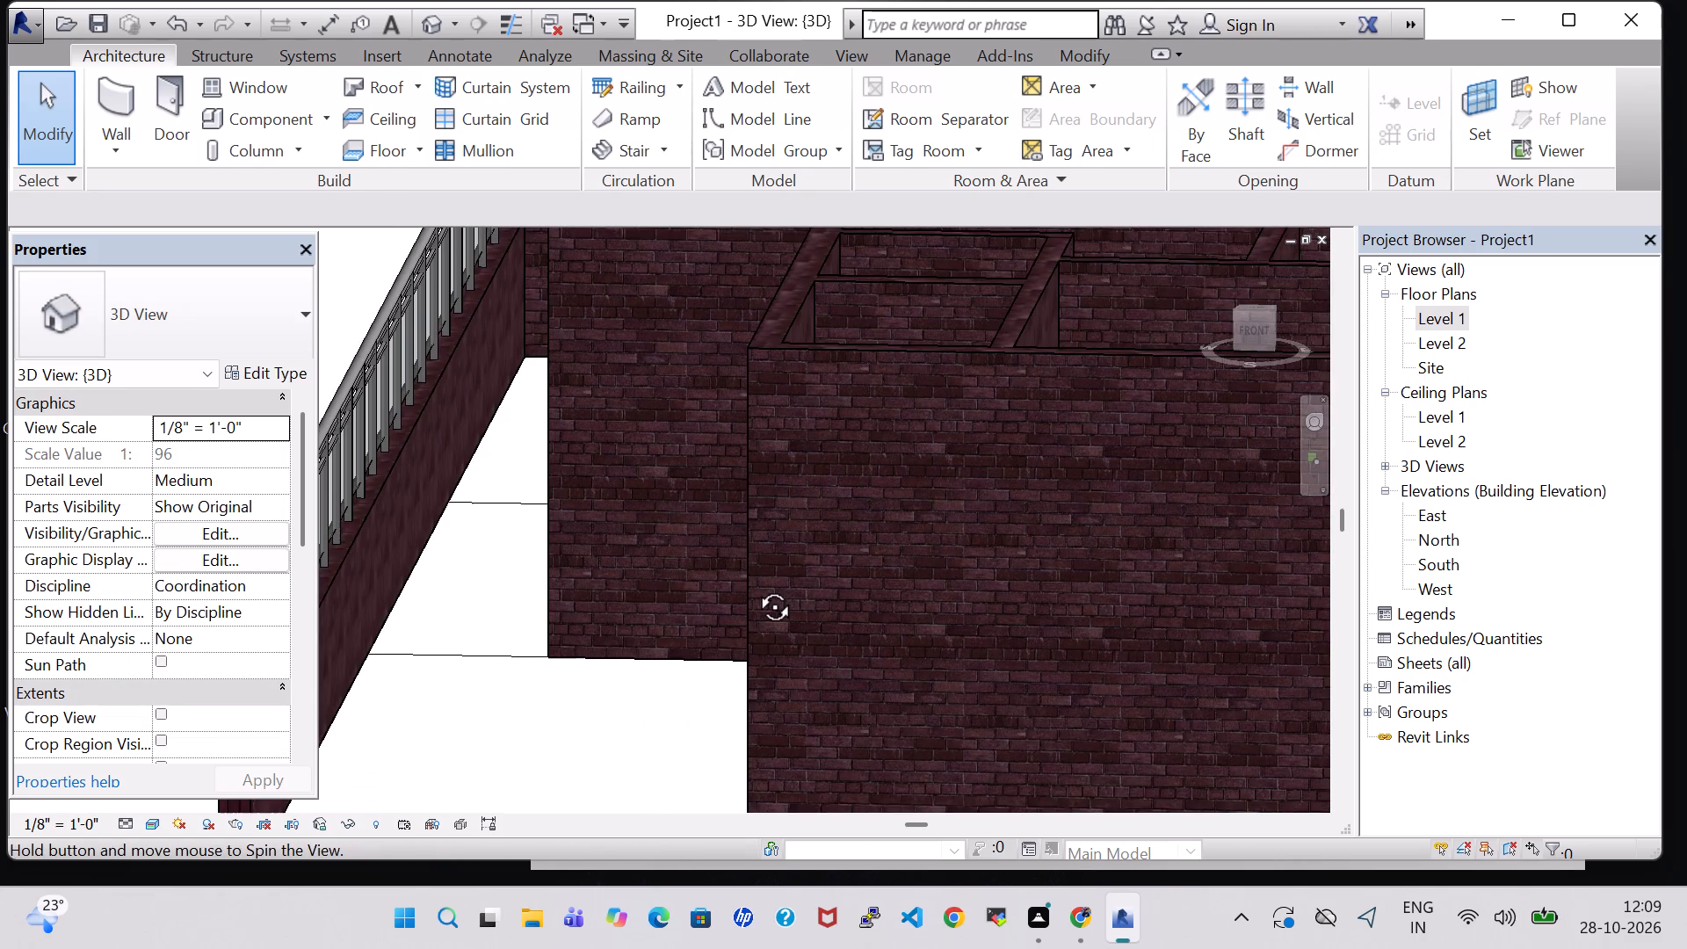
{"action": "middle_click_drag", "start_coordinate": [755, 587], "coordinate": [860, 572]}
{"action": "middle_click_drag", "start_coordinate": [918, 579], "coordinate": [981, 591], "text": "shift"}
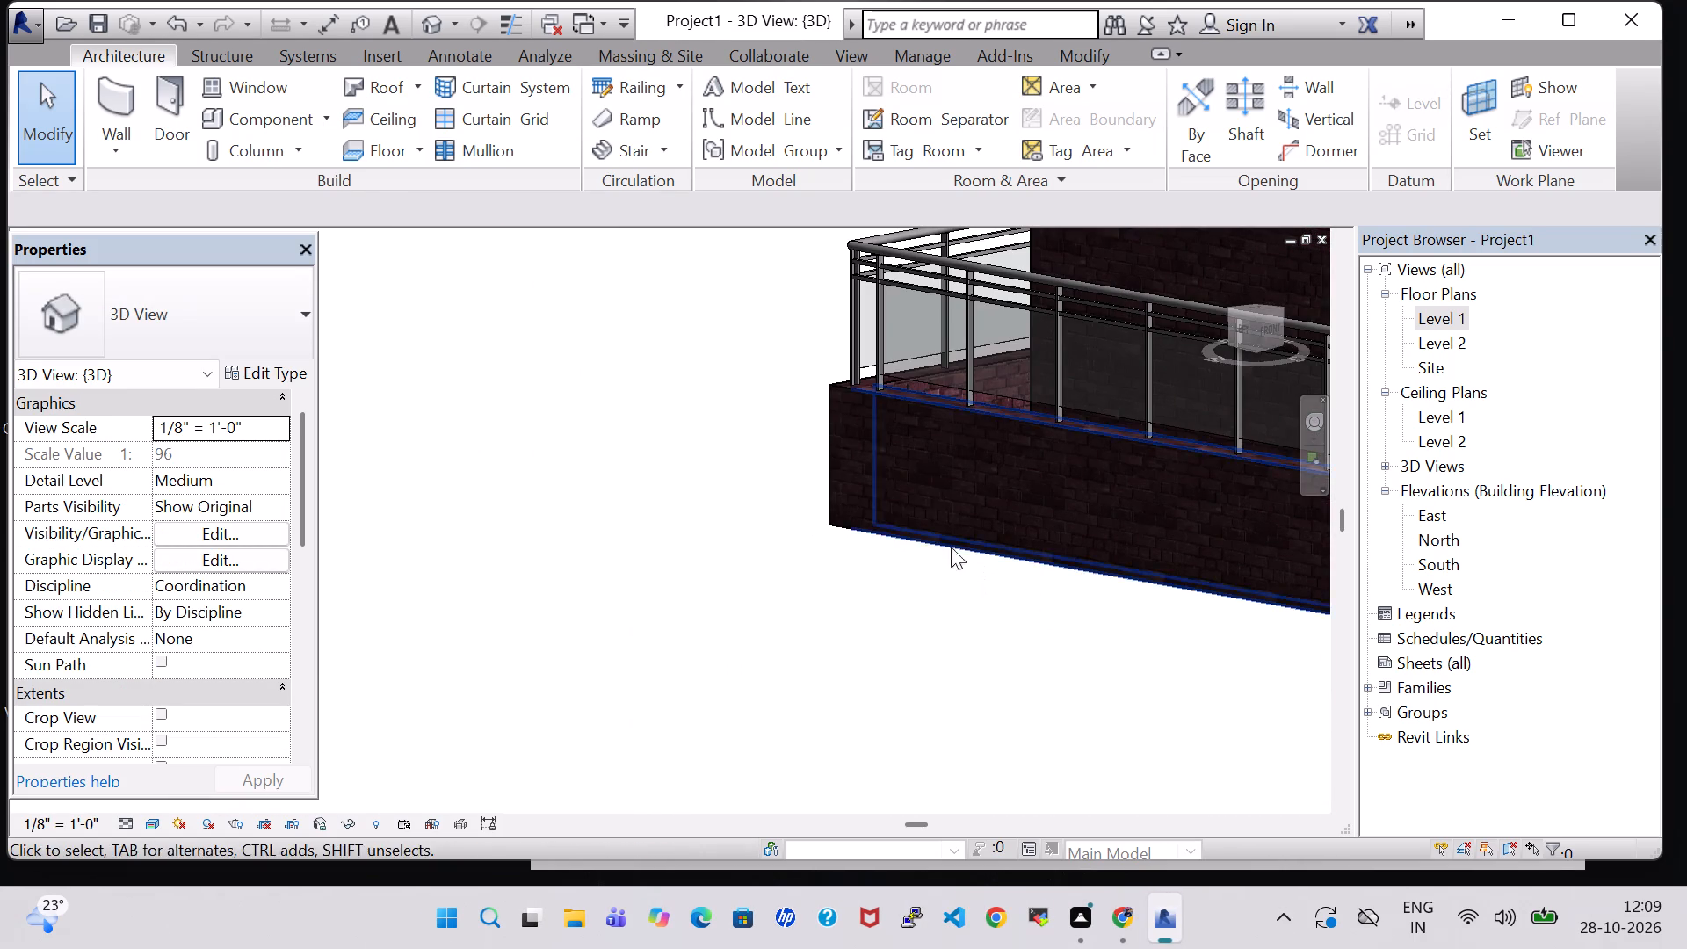
{"action": "left_click", "coordinate": [835, 398]}
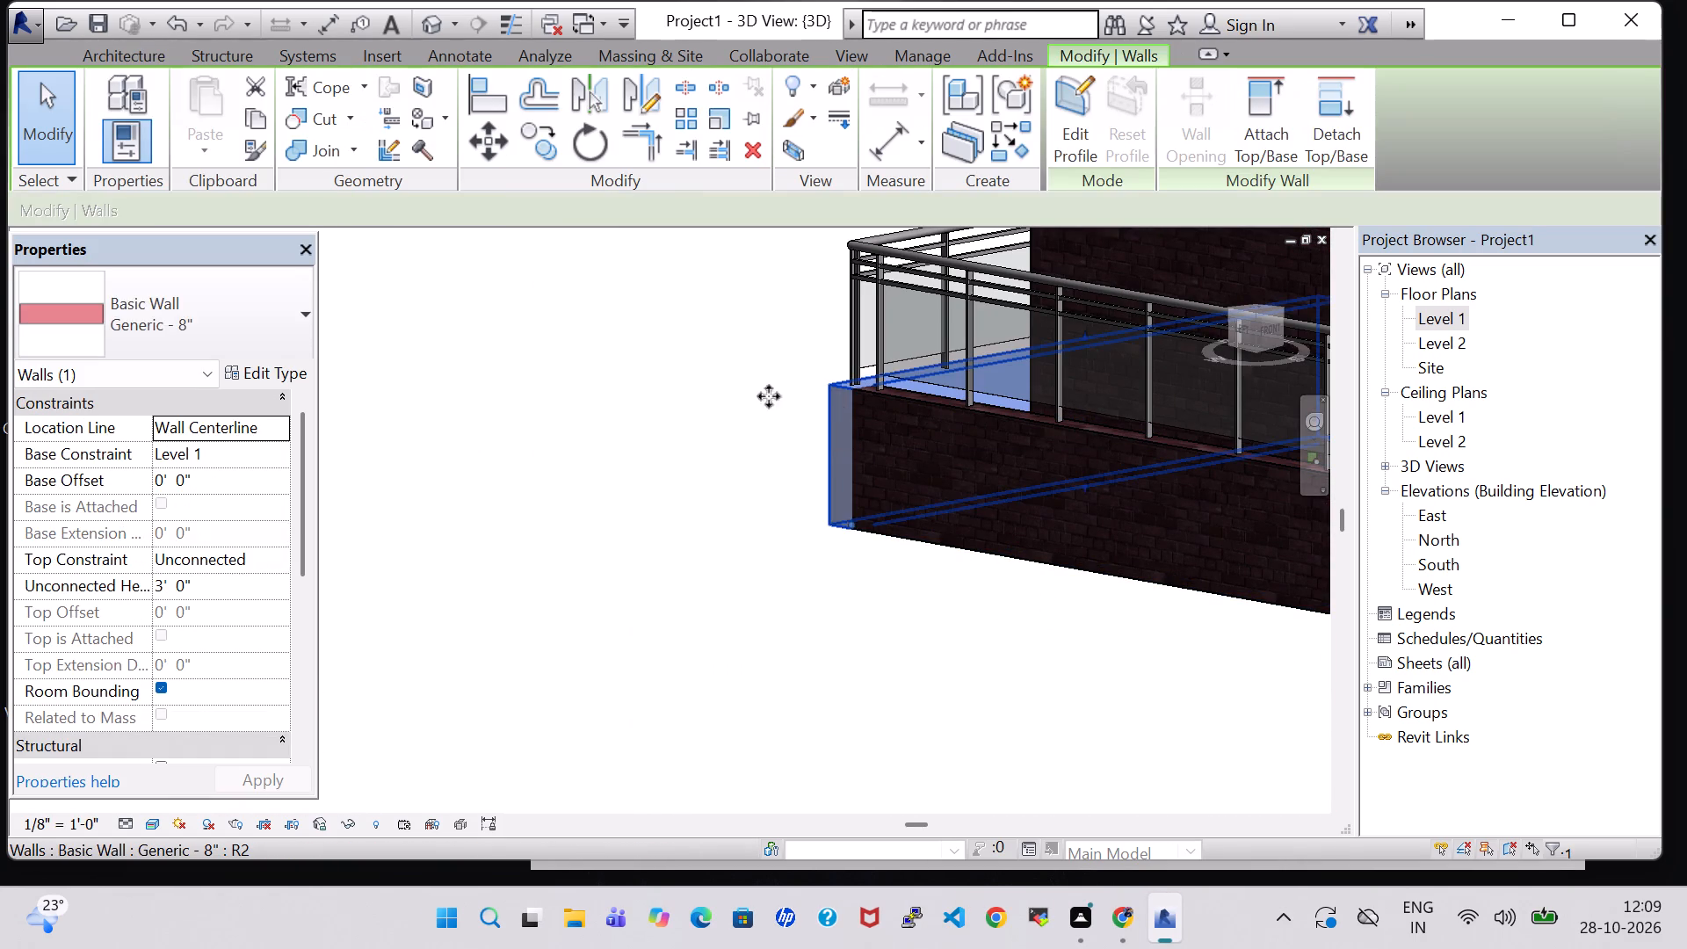
{"action": "left_click", "coordinate": [129, 298]}
{"action": "scroll", "coordinate": [125, 718], "scroll_direction": "down", "scroll_amount": 3}
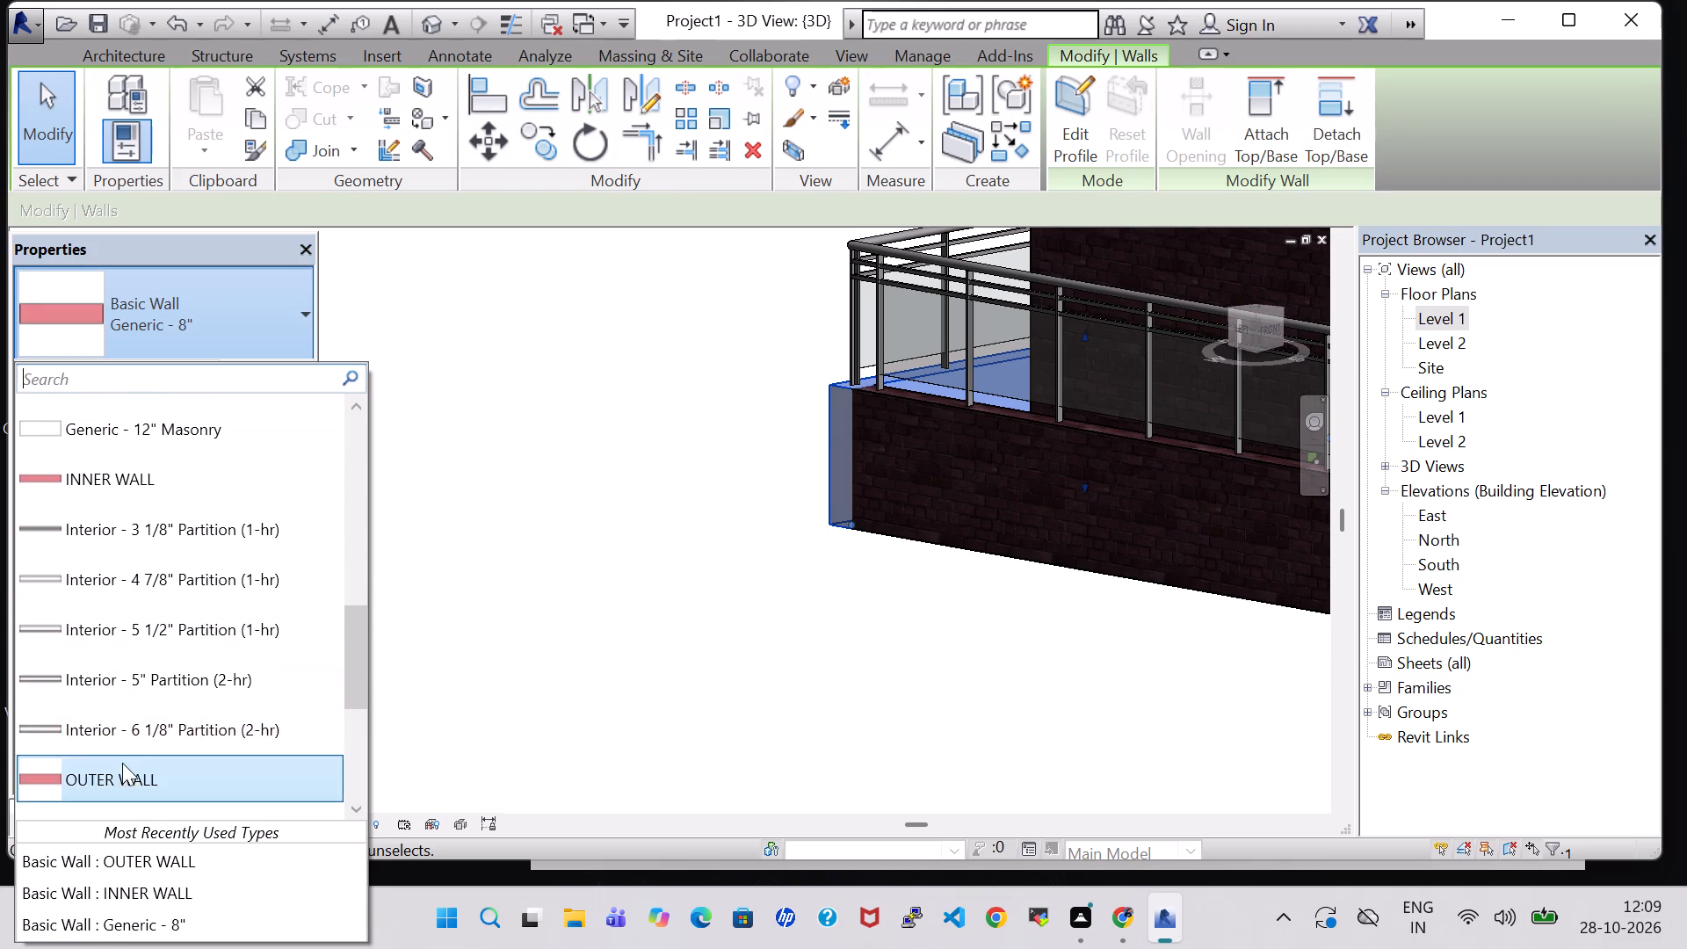
{"action": "left_click", "coordinate": [122, 767]}
{"action": "left_click", "coordinate": [590, 654]}
Change the short low rear perimeter wall at the back-right corner of the building to the OUTER WALL type.
{"action": "middle_click_drag", "start_coordinate": [807, 713], "coordinate": [600, 714]}
{"action": "middle_click_drag", "start_coordinate": [819, 654], "coordinate": [574, 648], "text": "shift"}
{"action": "middle_click_drag", "start_coordinate": [1091, 531], "coordinate": [990, 548]}
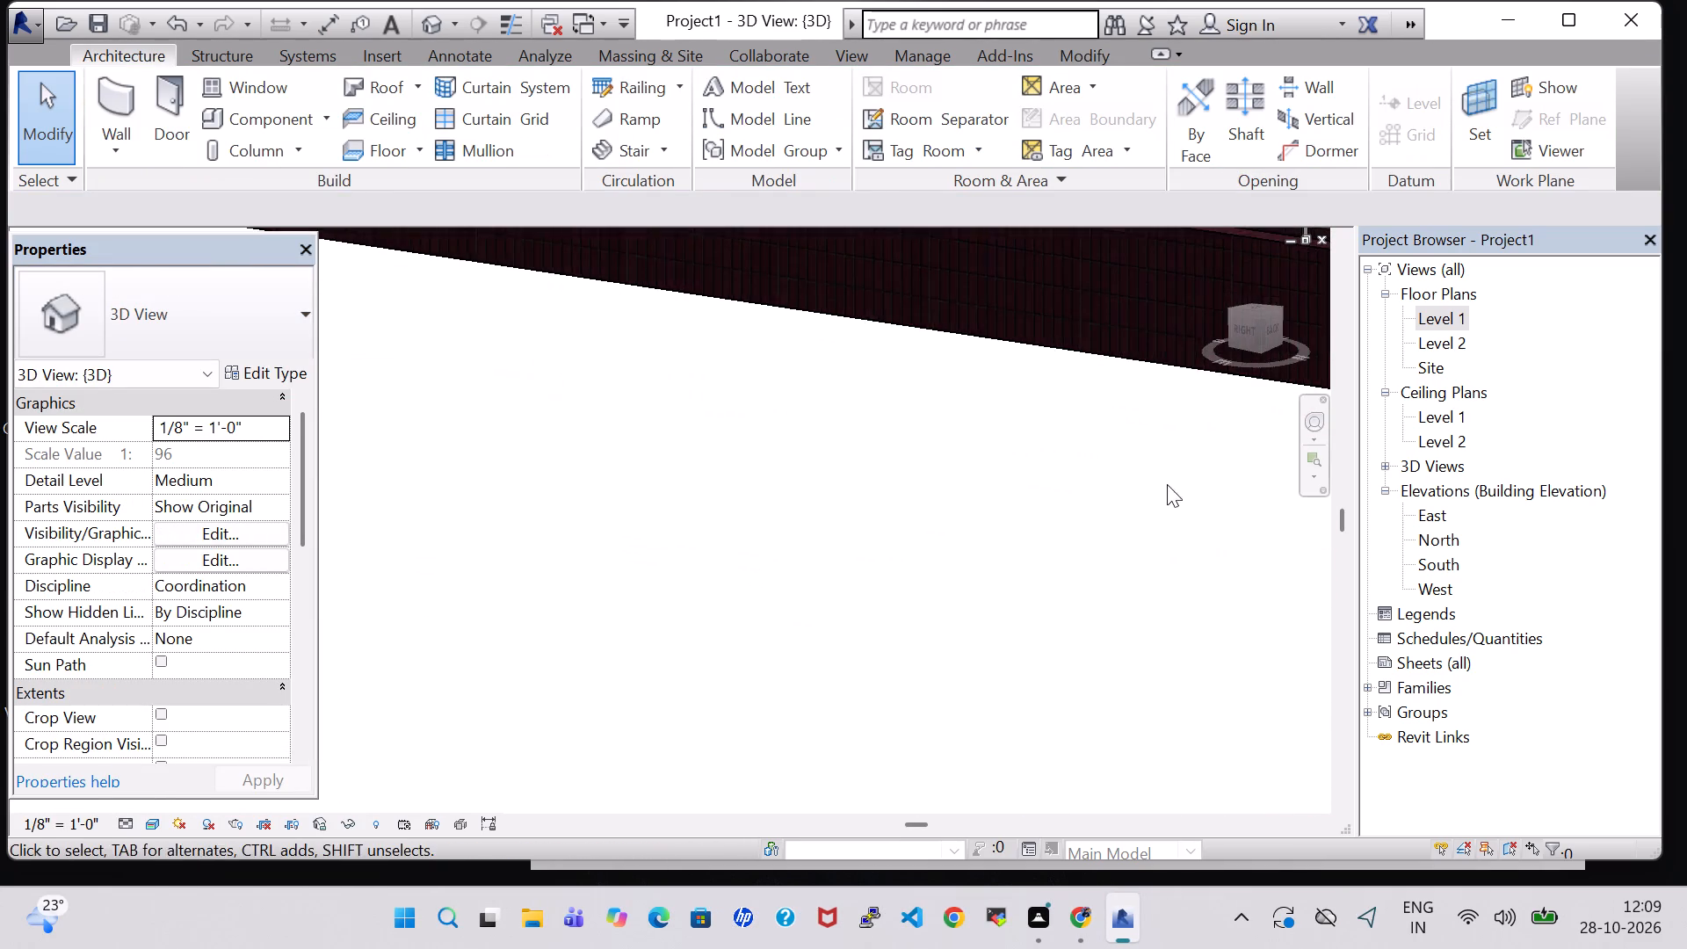
{"action": "middle_click_drag", "start_coordinate": [1167, 484], "coordinate": [601, 608]}
{"action": "left_click", "coordinate": [1039, 444]}
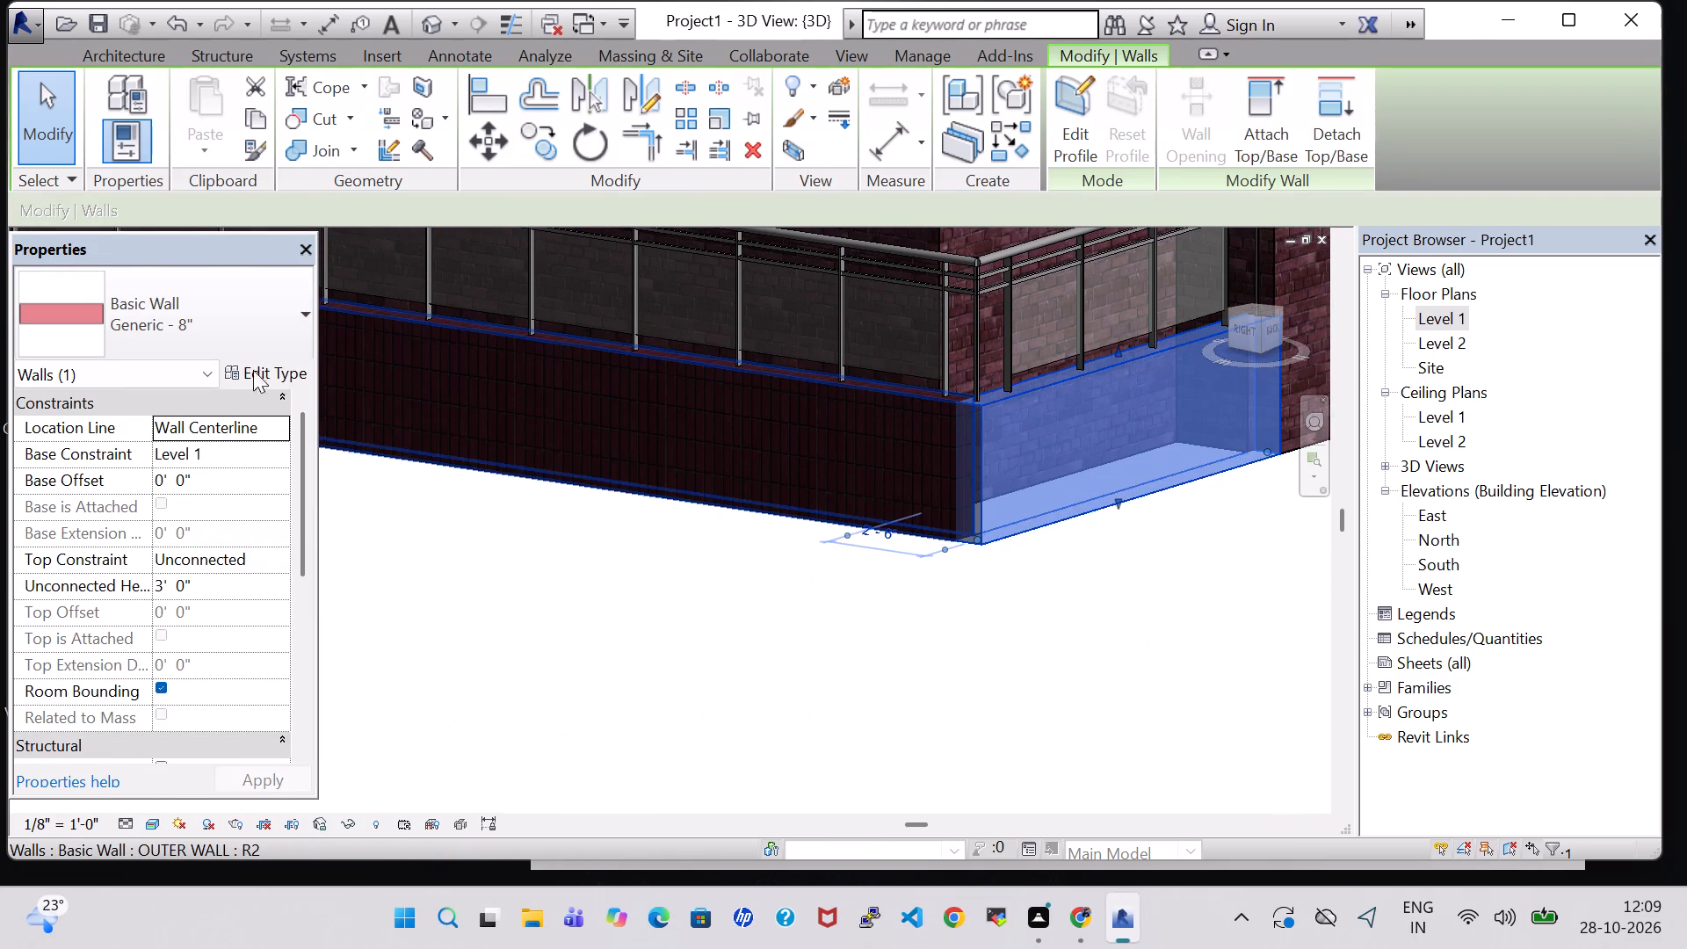
{"action": "left_click", "coordinate": [159, 303]}
{"action": "scroll", "coordinate": [144, 667], "scroll_direction": "down", "scroll_amount": 4}
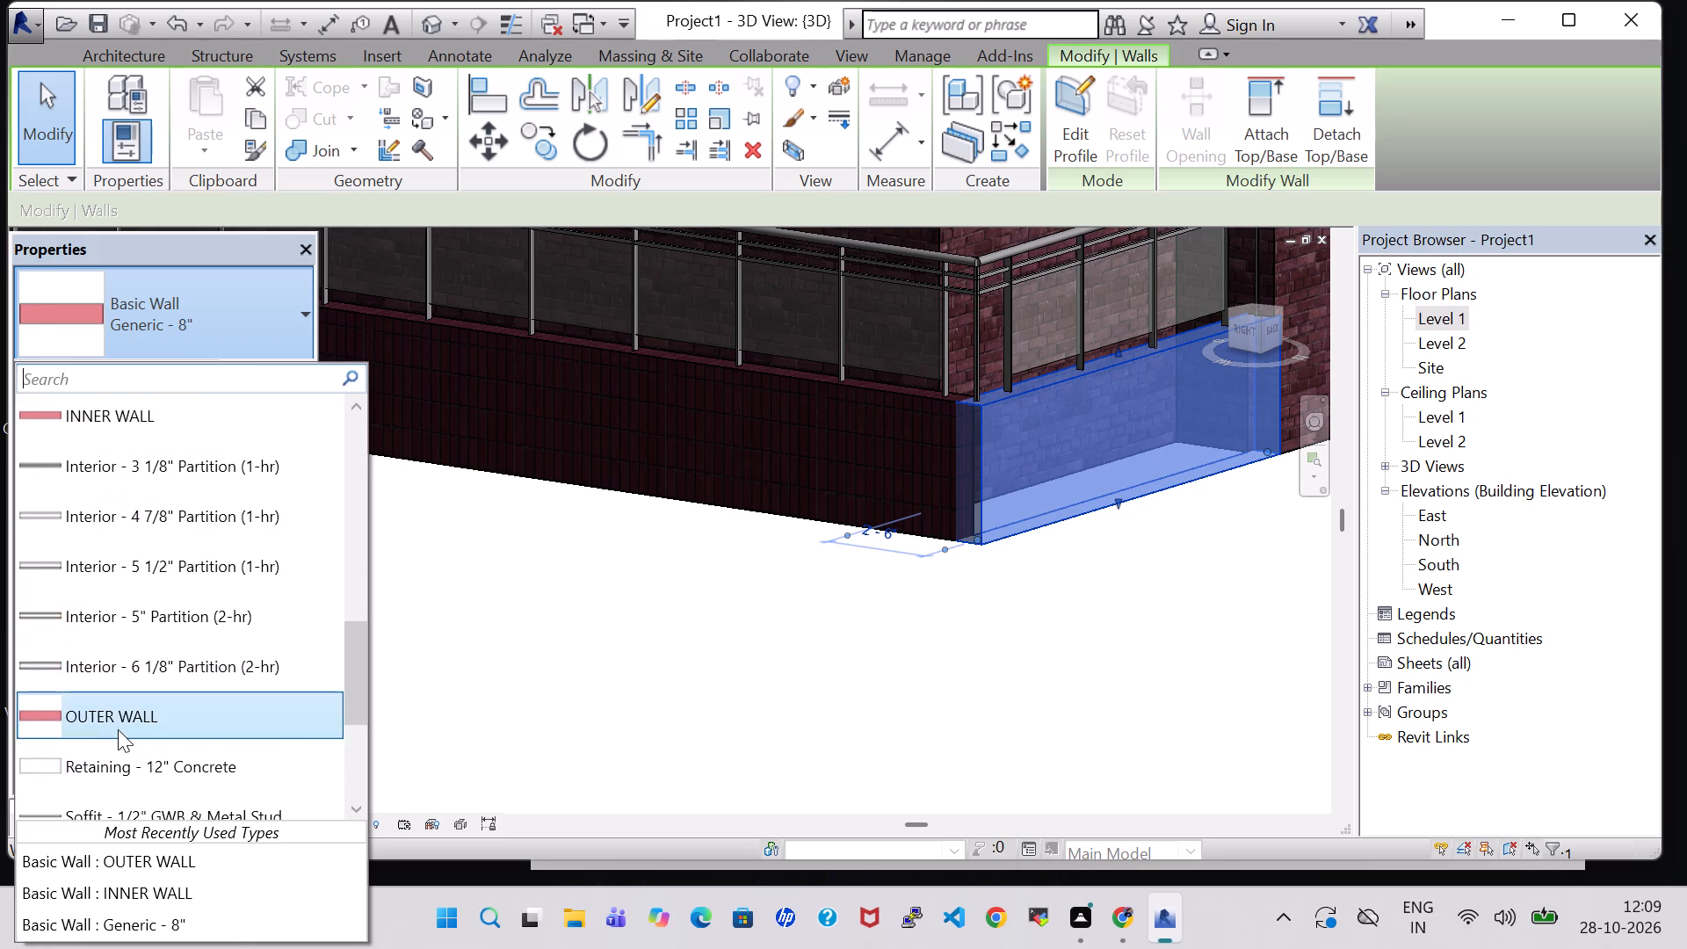
{"action": "left_click", "coordinate": [118, 729]}
{"action": "left_click", "coordinate": [875, 693]}
Change the full-height rear wall between the two low rear perimeter walls to the OUTER WALL type.
{"action": "middle_click_drag", "start_coordinate": [1104, 693], "coordinate": [568, 767]}
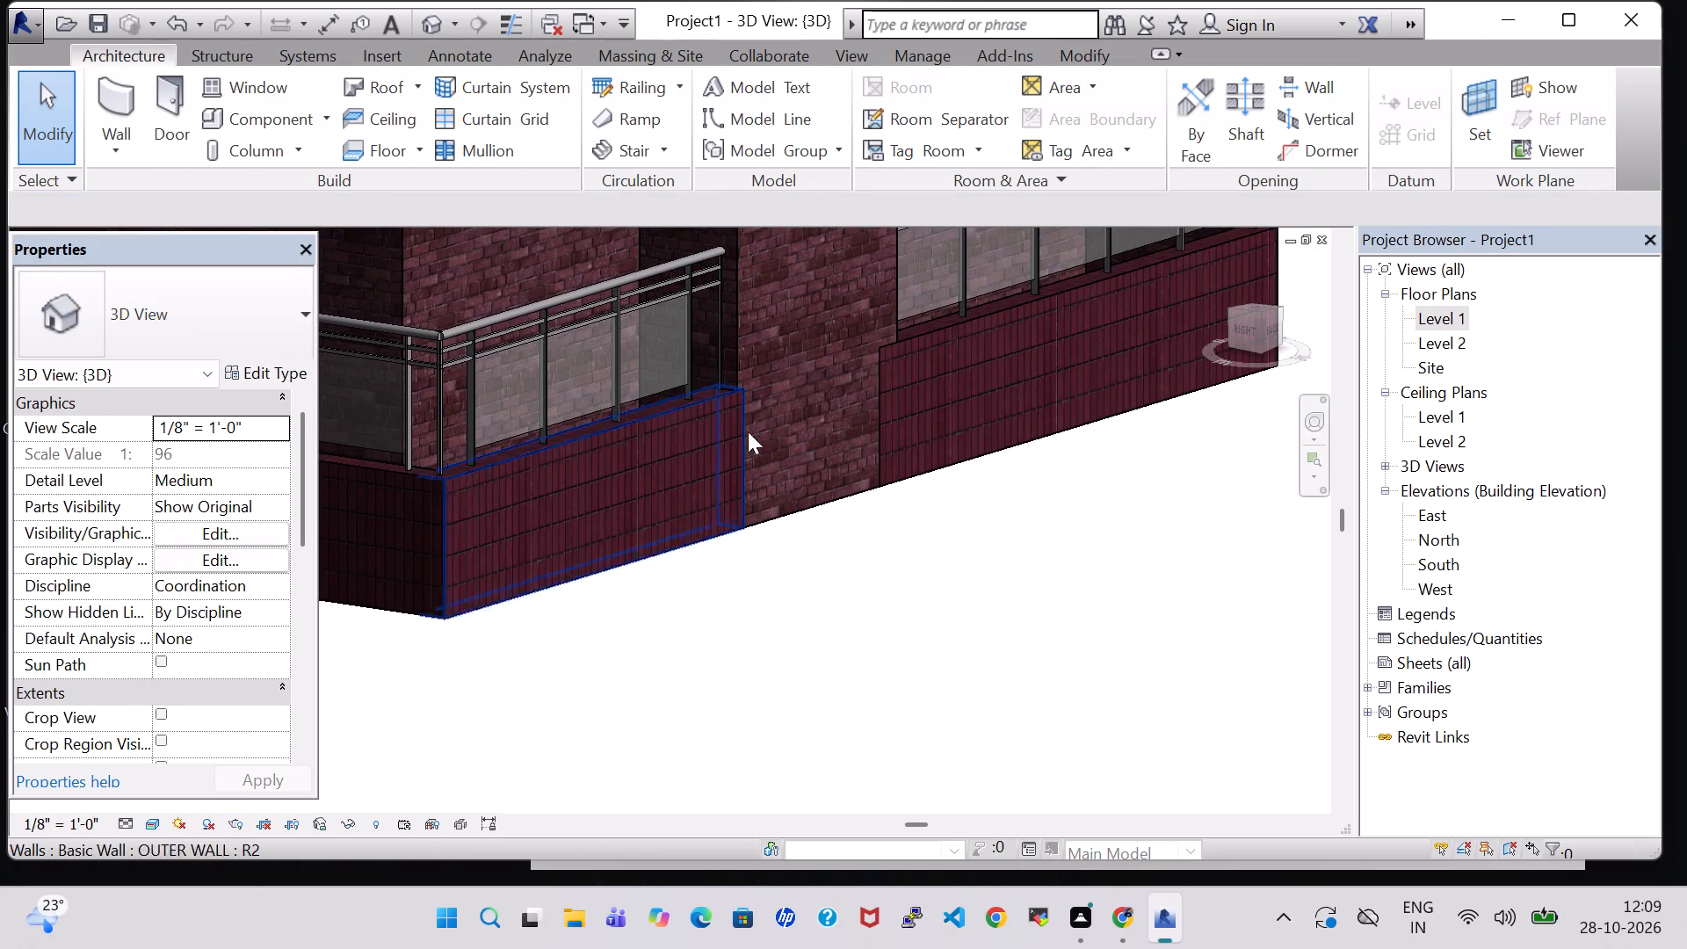
{"action": "left_click", "coordinate": [797, 360]}
{"action": "left_click", "coordinate": [204, 331]}
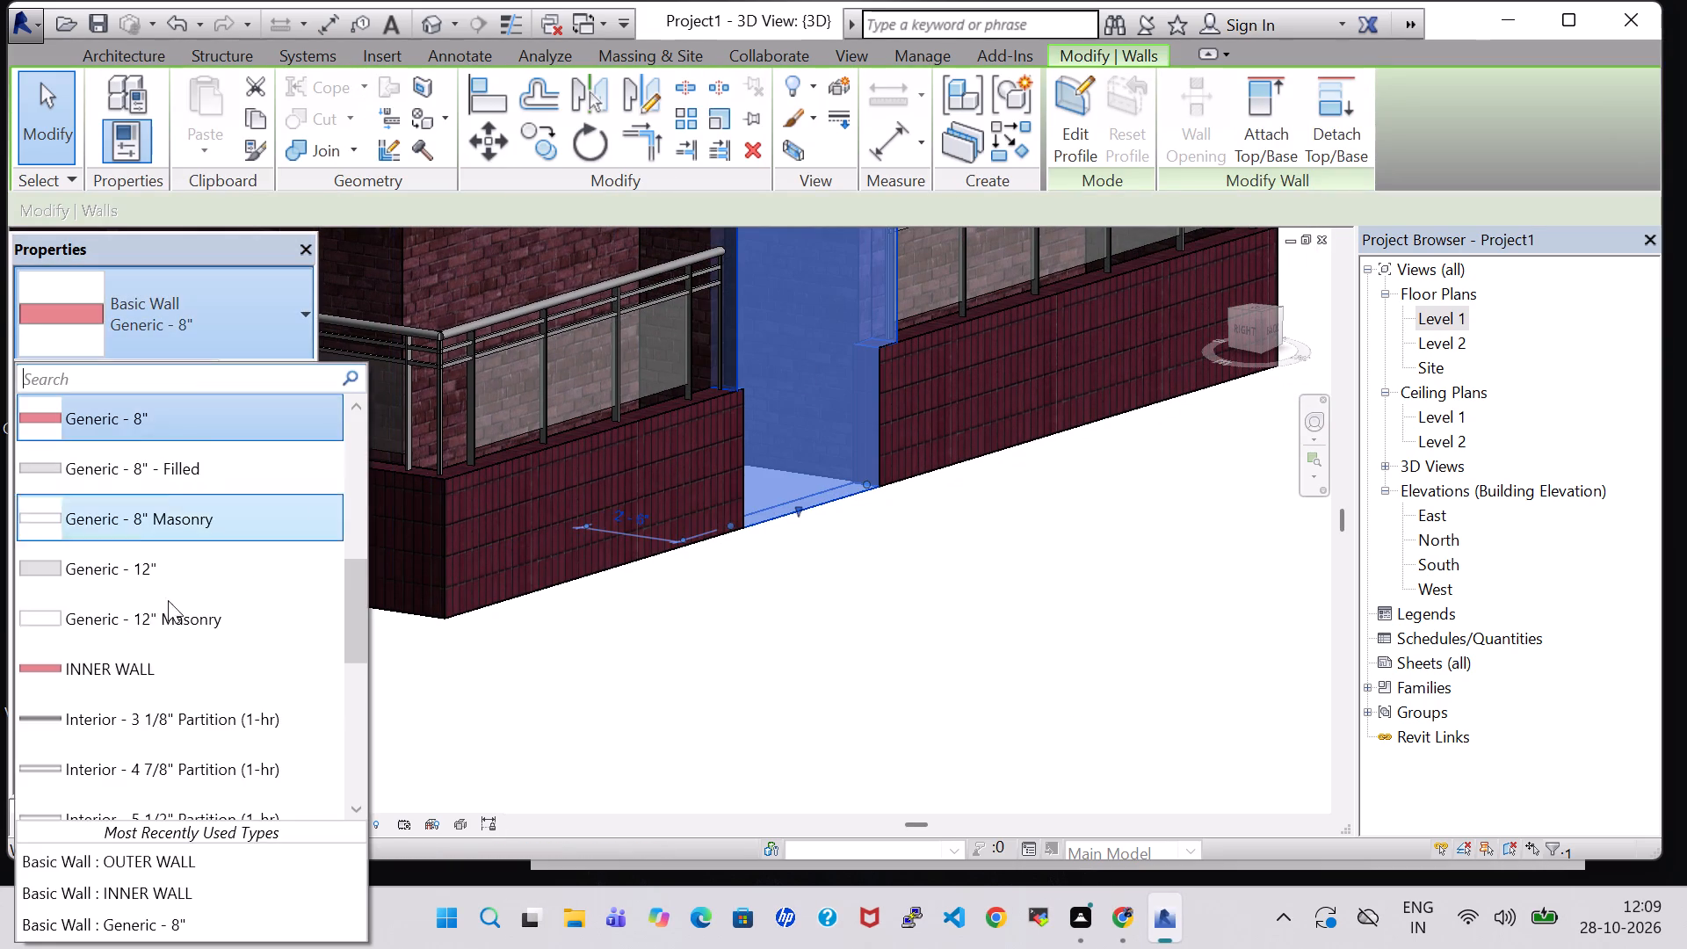
{"action": "scroll", "coordinate": [162, 709], "scroll_direction": "down", "scroll_amount": 4}
{"action": "left_click", "coordinate": [132, 725]}
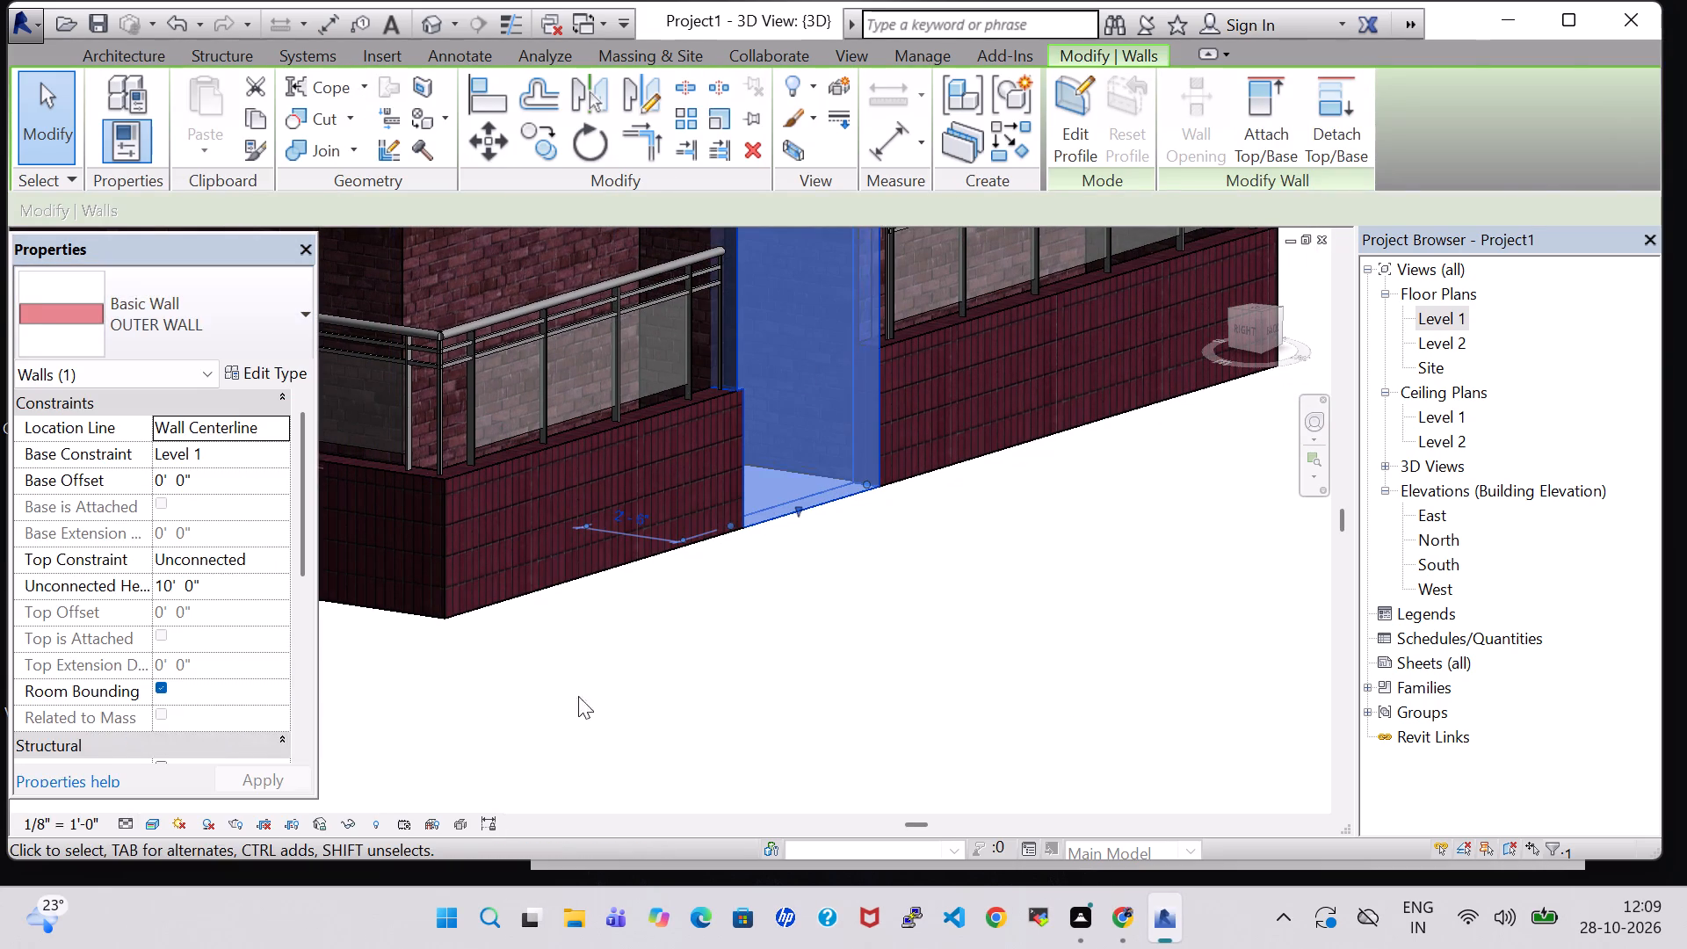
{"action": "left_click", "coordinate": [740, 657]}
Change the long low perimeter wall along the left side of the building to the OUTER WALL type.
{"action": "middle_click_drag", "start_coordinate": [966, 634], "coordinate": [839, 635], "text": "shift"}
{"action": "middle_click_drag", "start_coordinate": [937, 628], "coordinate": [582, 628]}
{"action": "scroll", "coordinate": [610, 628], "scroll_direction": "down", "scroll_amount": 2}
{"action": "middle_click_drag", "start_coordinate": [875, 606], "coordinate": [764, 608], "text": "shift"}
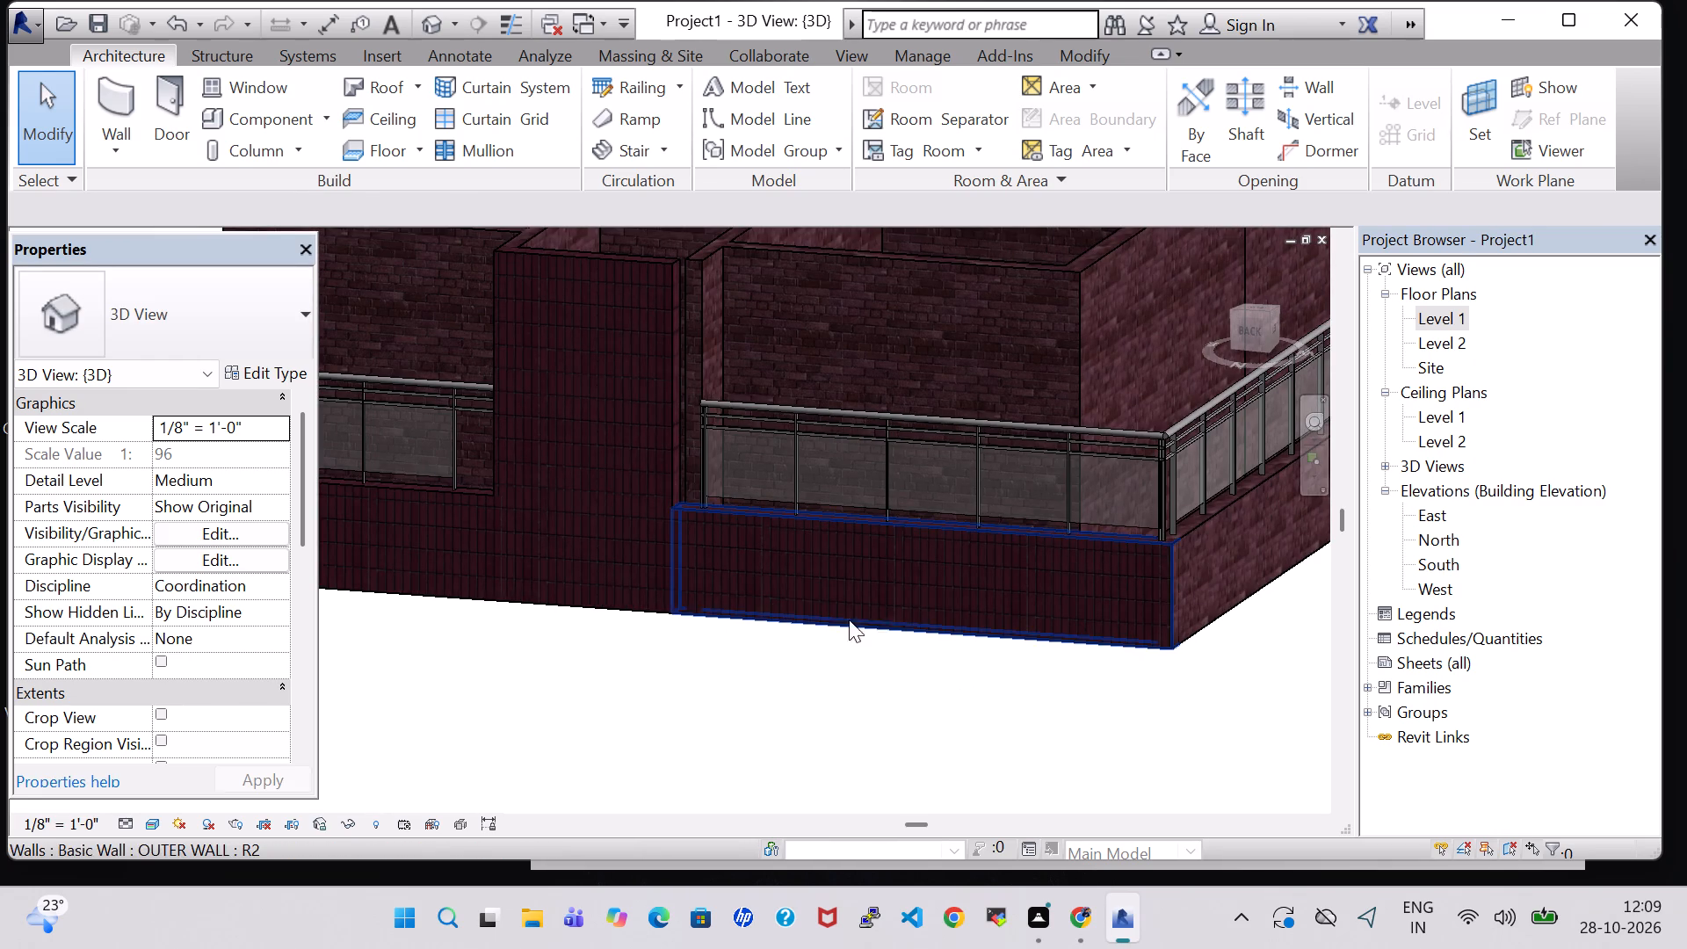
{"action": "left_click", "coordinate": [1256, 582]}
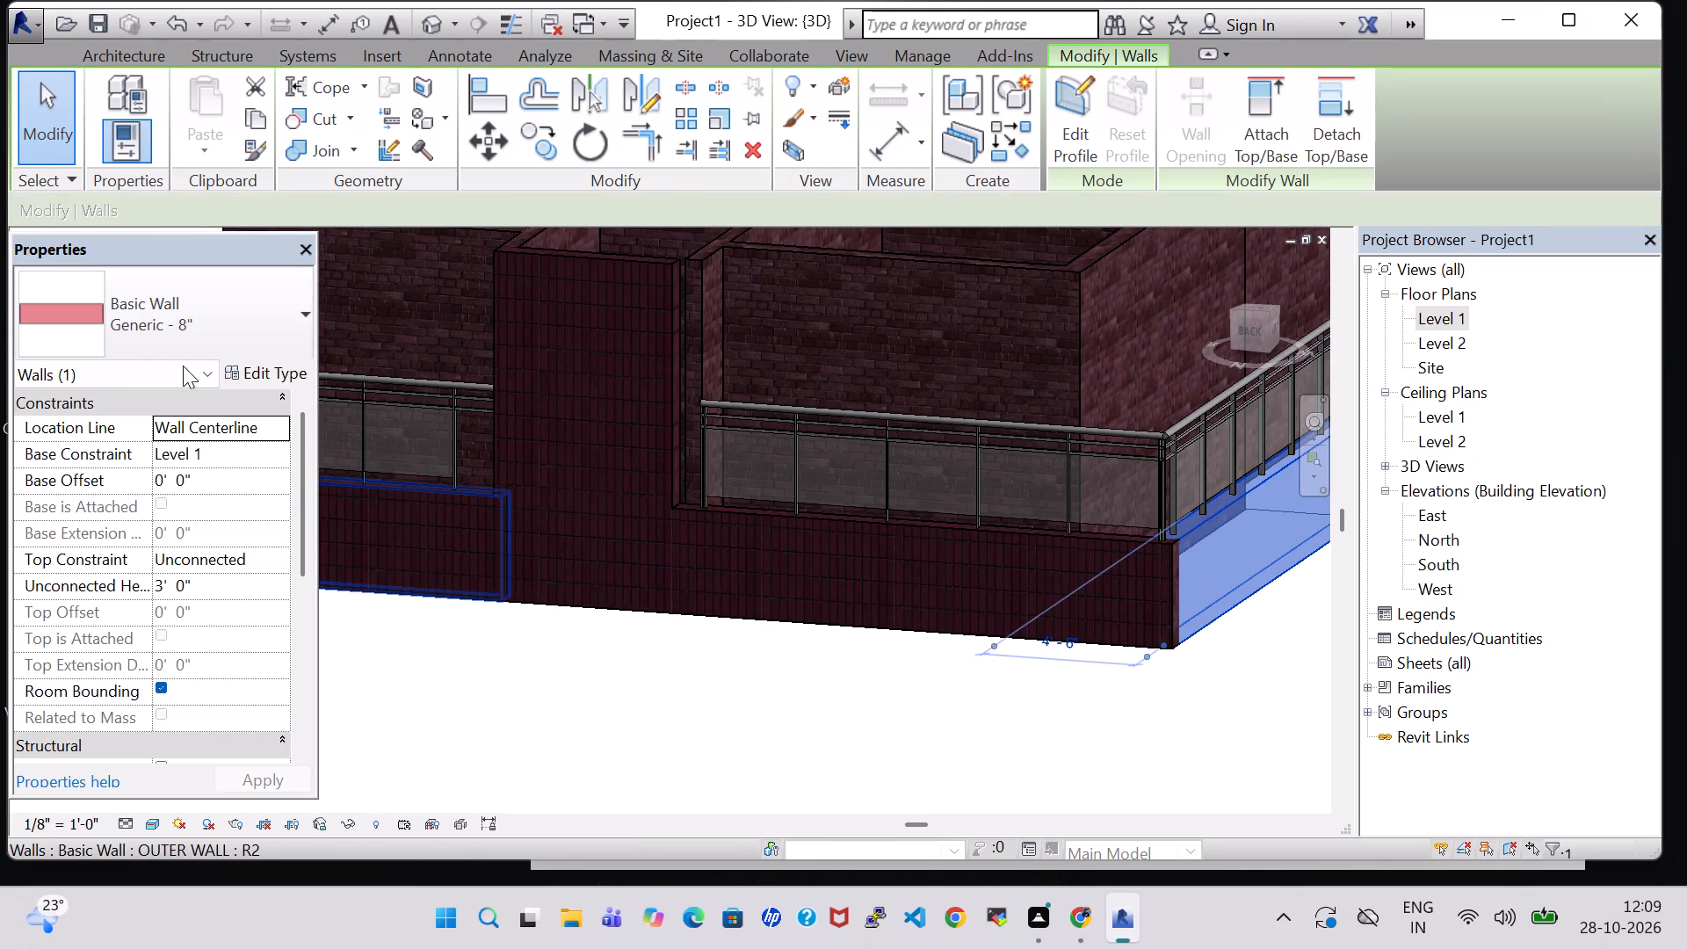
{"action": "left_click", "coordinate": [192, 308]}
{"action": "scroll", "coordinate": [146, 652], "scroll_direction": "down", "scroll_amount": 4}
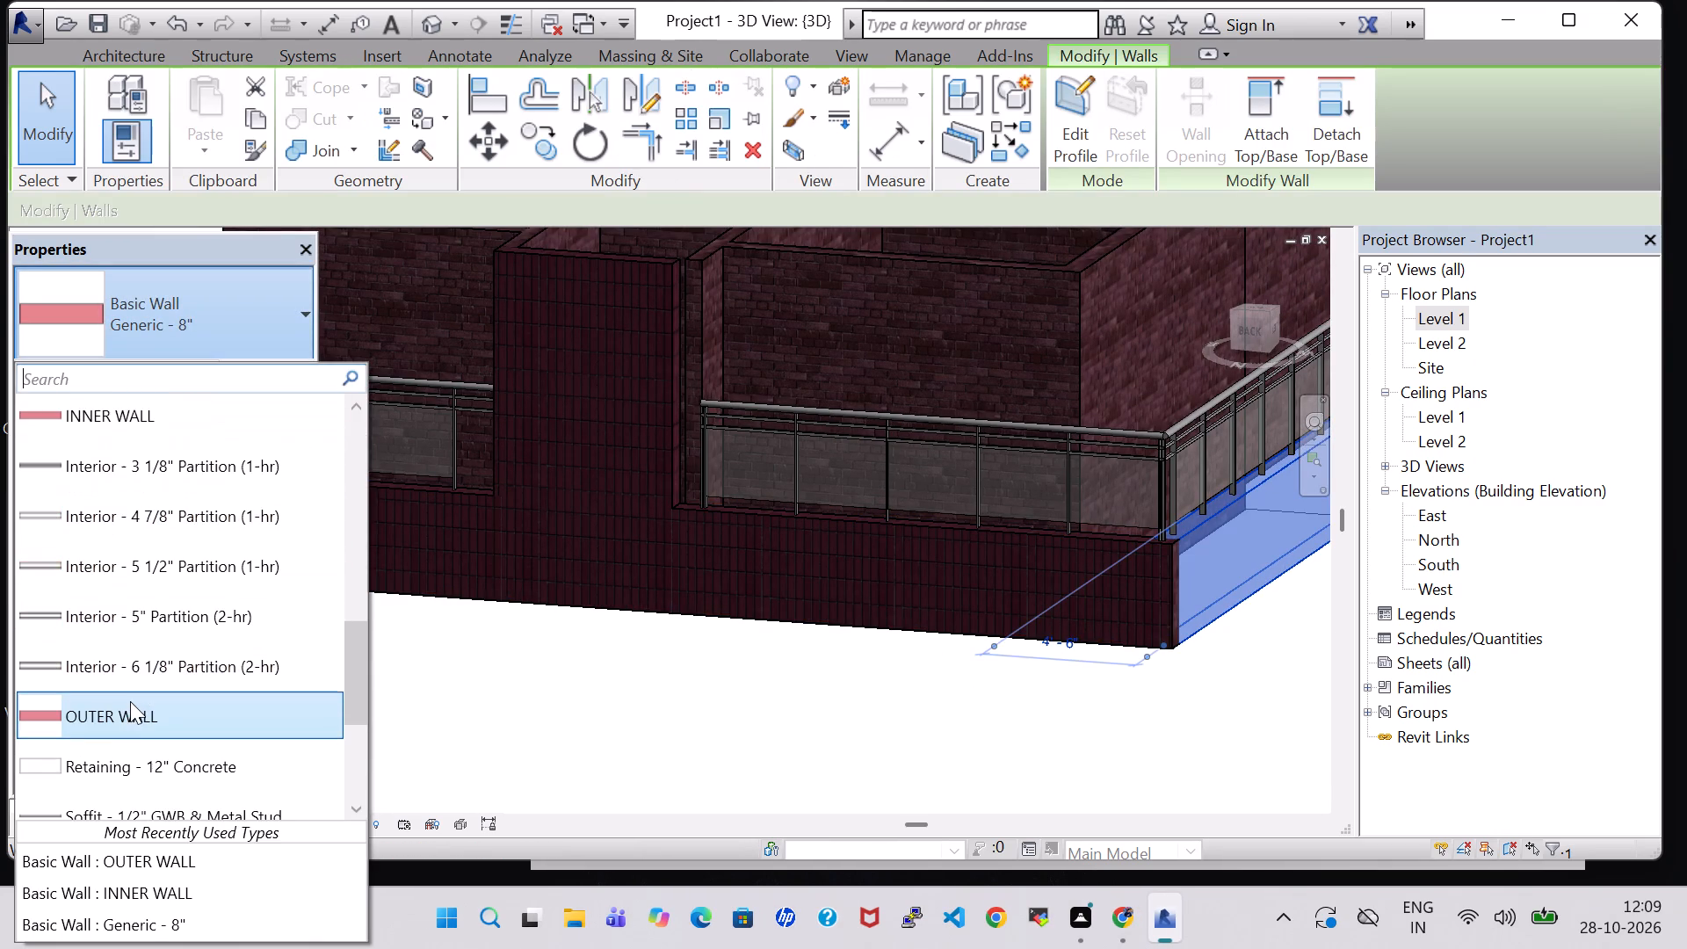
{"action": "left_click", "coordinate": [130, 720]}
{"action": "left_click", "coordinate": [707, 681]}
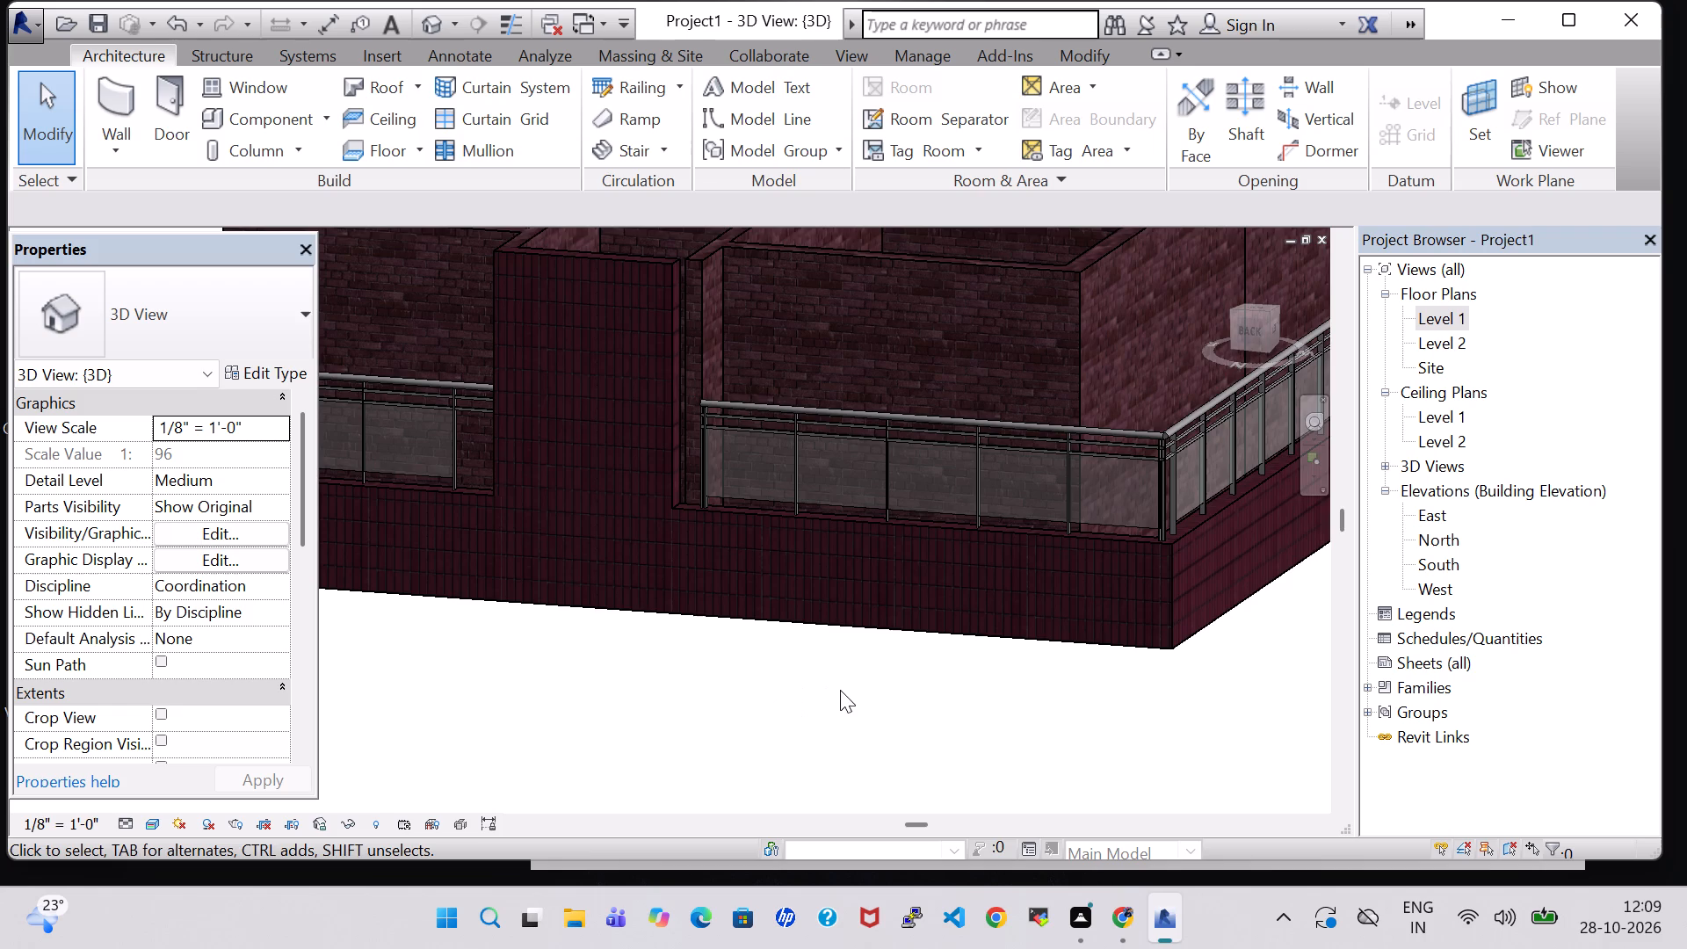
Examine the perimeter walls around the whole building in the 3D view.
{"action": "middle_click_drag", "start_coordinate": [819, 697], "coordinate": [706, 702], "text": "shift"}
{"action": "middle_click_drag", "start_coordinate": [1043, 749], "coordinate": [812, 685]}
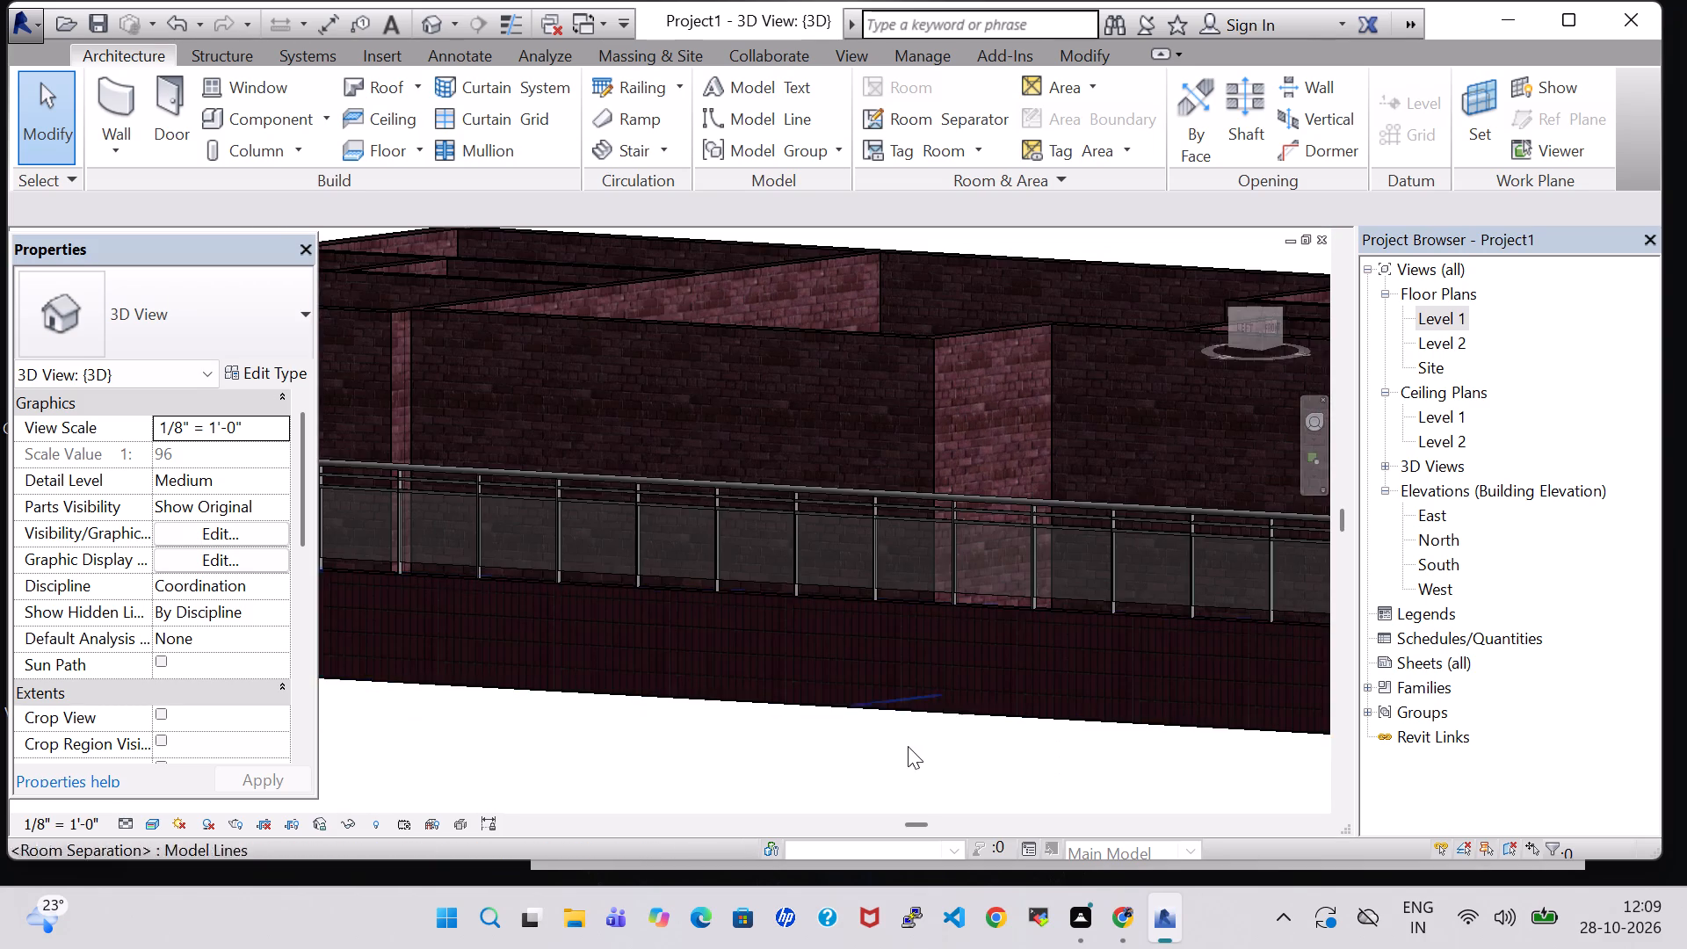
{"action": "middle_click_drag", "start_coordinate": [920, 752], "coordinate": [633, 726], "text": "shift"}
{"action": "middle_click_drag", "start_coordinate": [587, 665], "coordinate": [828, 665]}
{"action": "scroll", "coordinate": [828, 665], "scroll_direction": "down", "scroll_amount": 6}
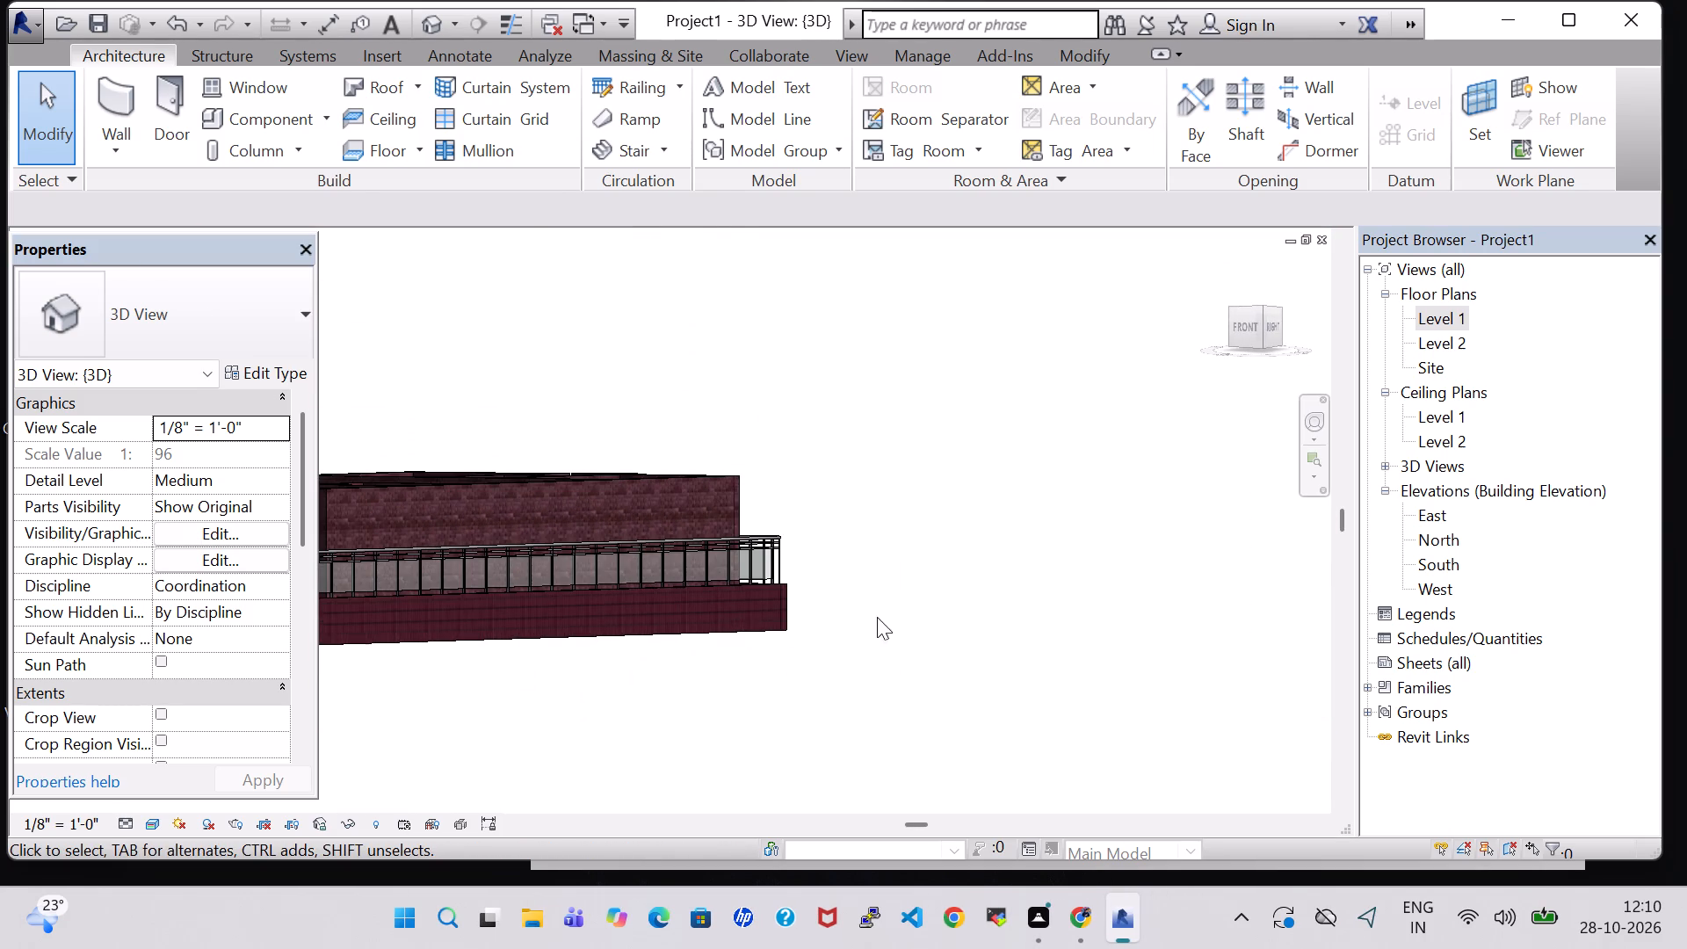
{"action": "middle_click_drag", "start_coordinate": [671, 670], "coordinate": [792, 697], "text": "shift"}
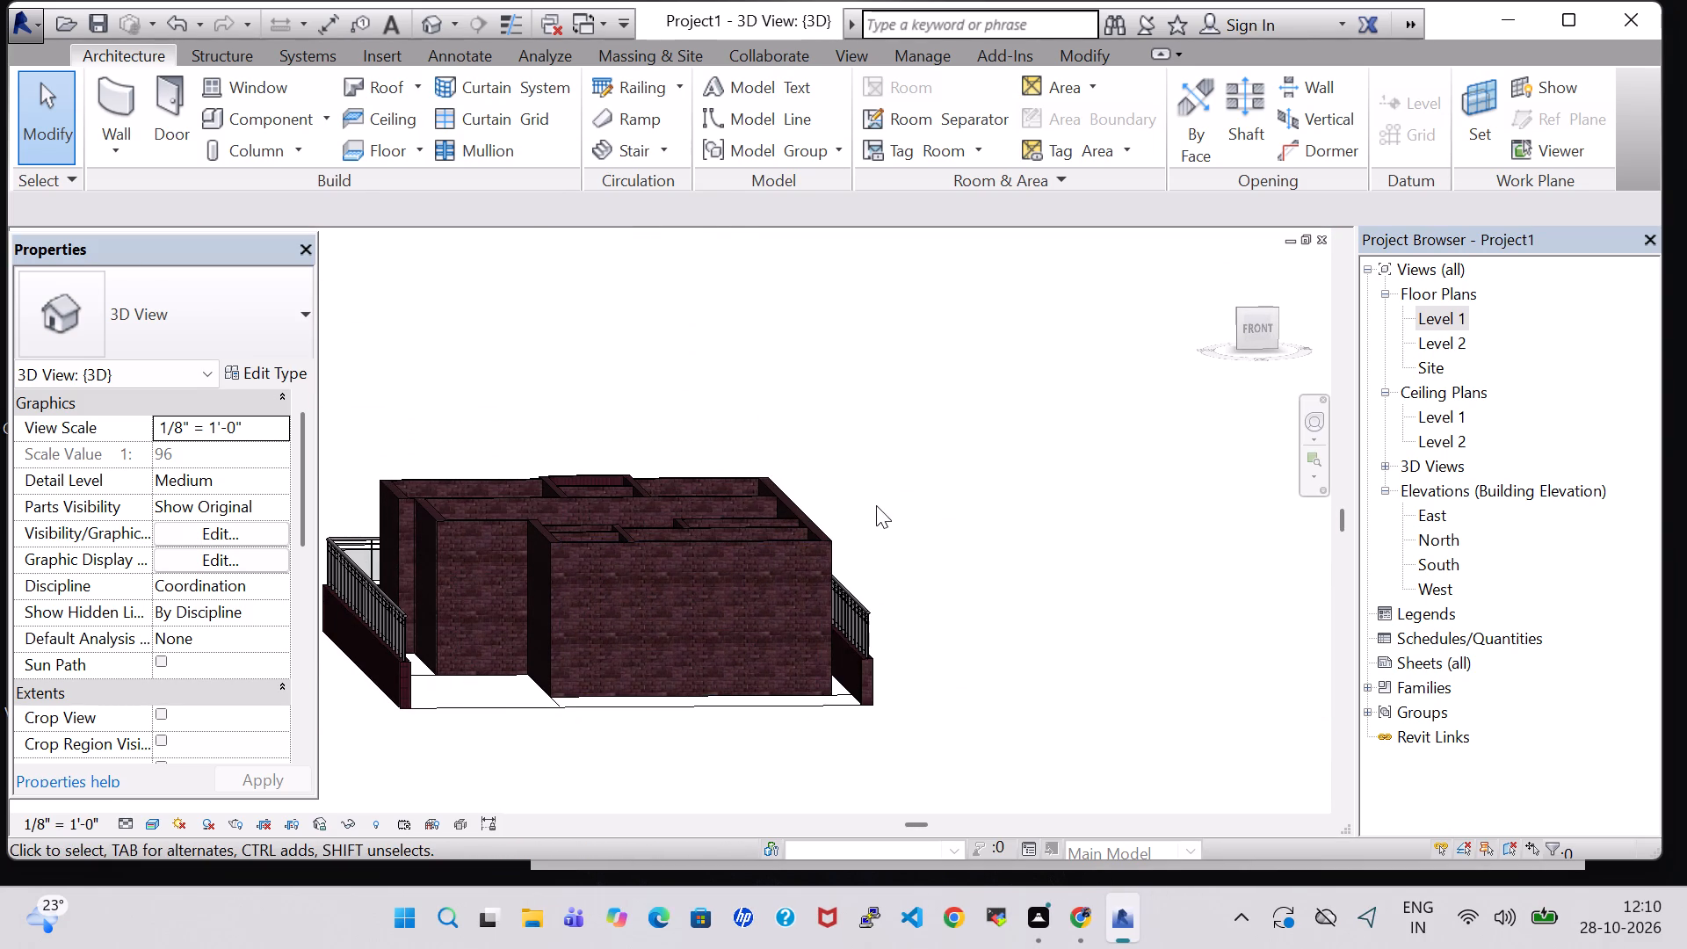
Review the building in the 3D view and compare it with the Level 1 floor plan.
{"action": "middle_click_drag", "start_coordinate": [897, 497], "coordinate": [865, 509]}
{"action": "middle_click_drag", "start_coordinate": [865, 512], "coordinate": [1066, 474]}
{"action": "middle_click_drag", "start_coordinate": [1066, 561], "coordinate": [1075, 554], "text": "shift"}
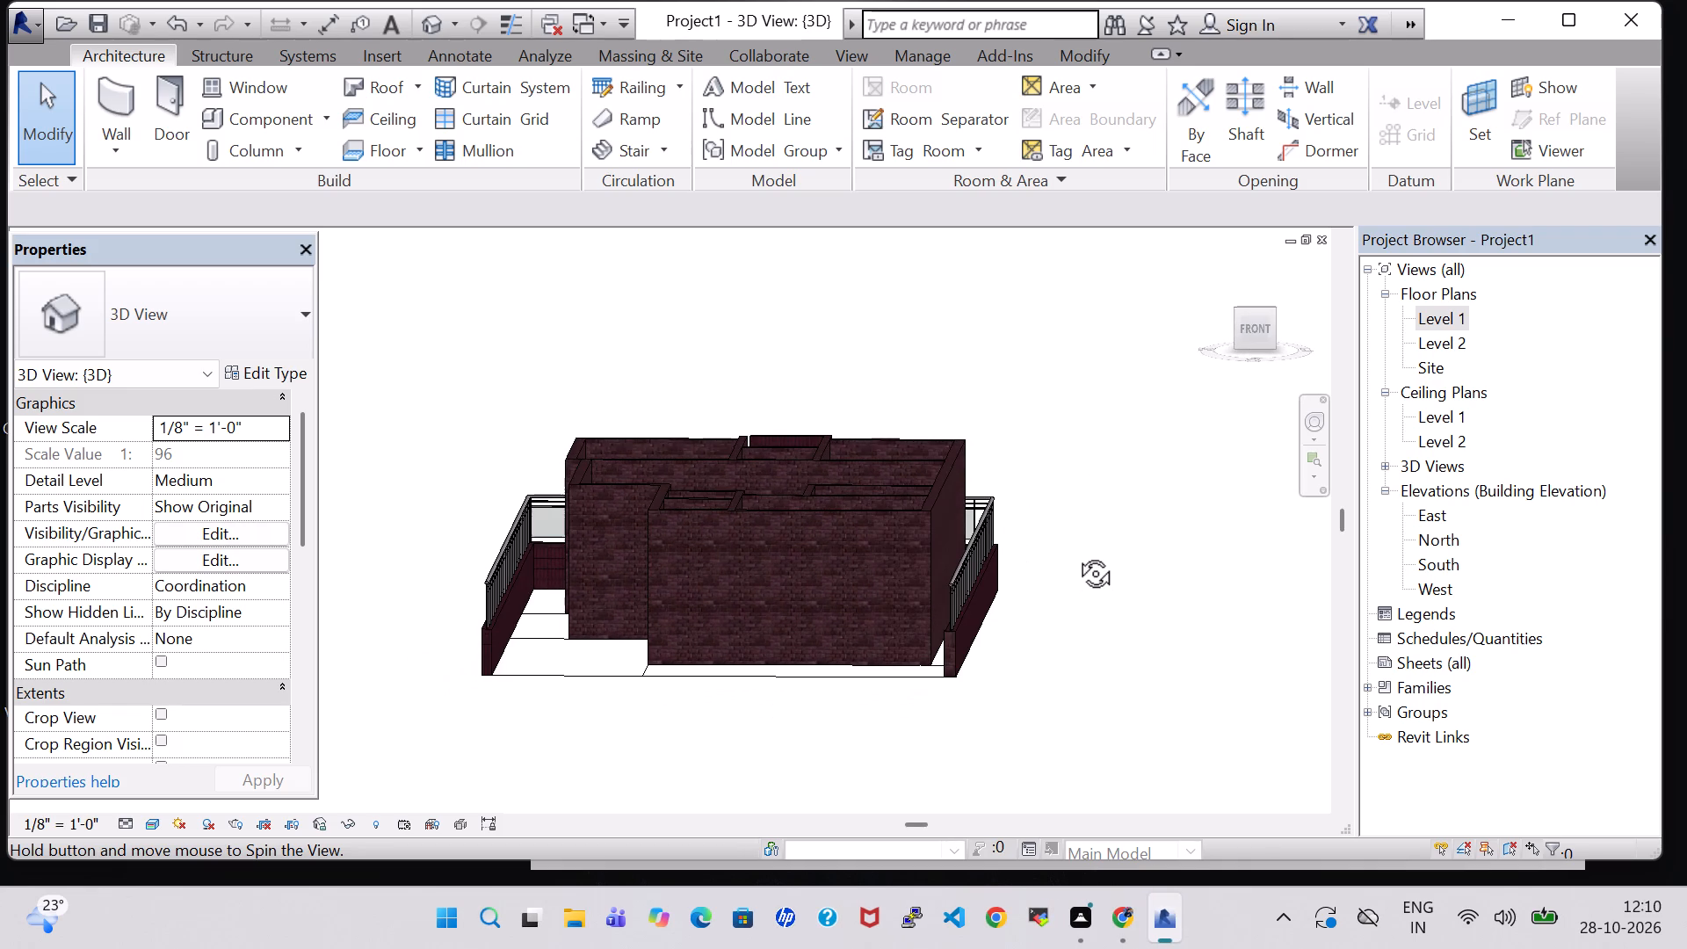
{"action": "middle_click_drag", "start_coordinate": [1075, 554], "coordinate": [1075, 558], "text": "shift"}
{"action": "double_click", "coordinate": [1457, 317]}
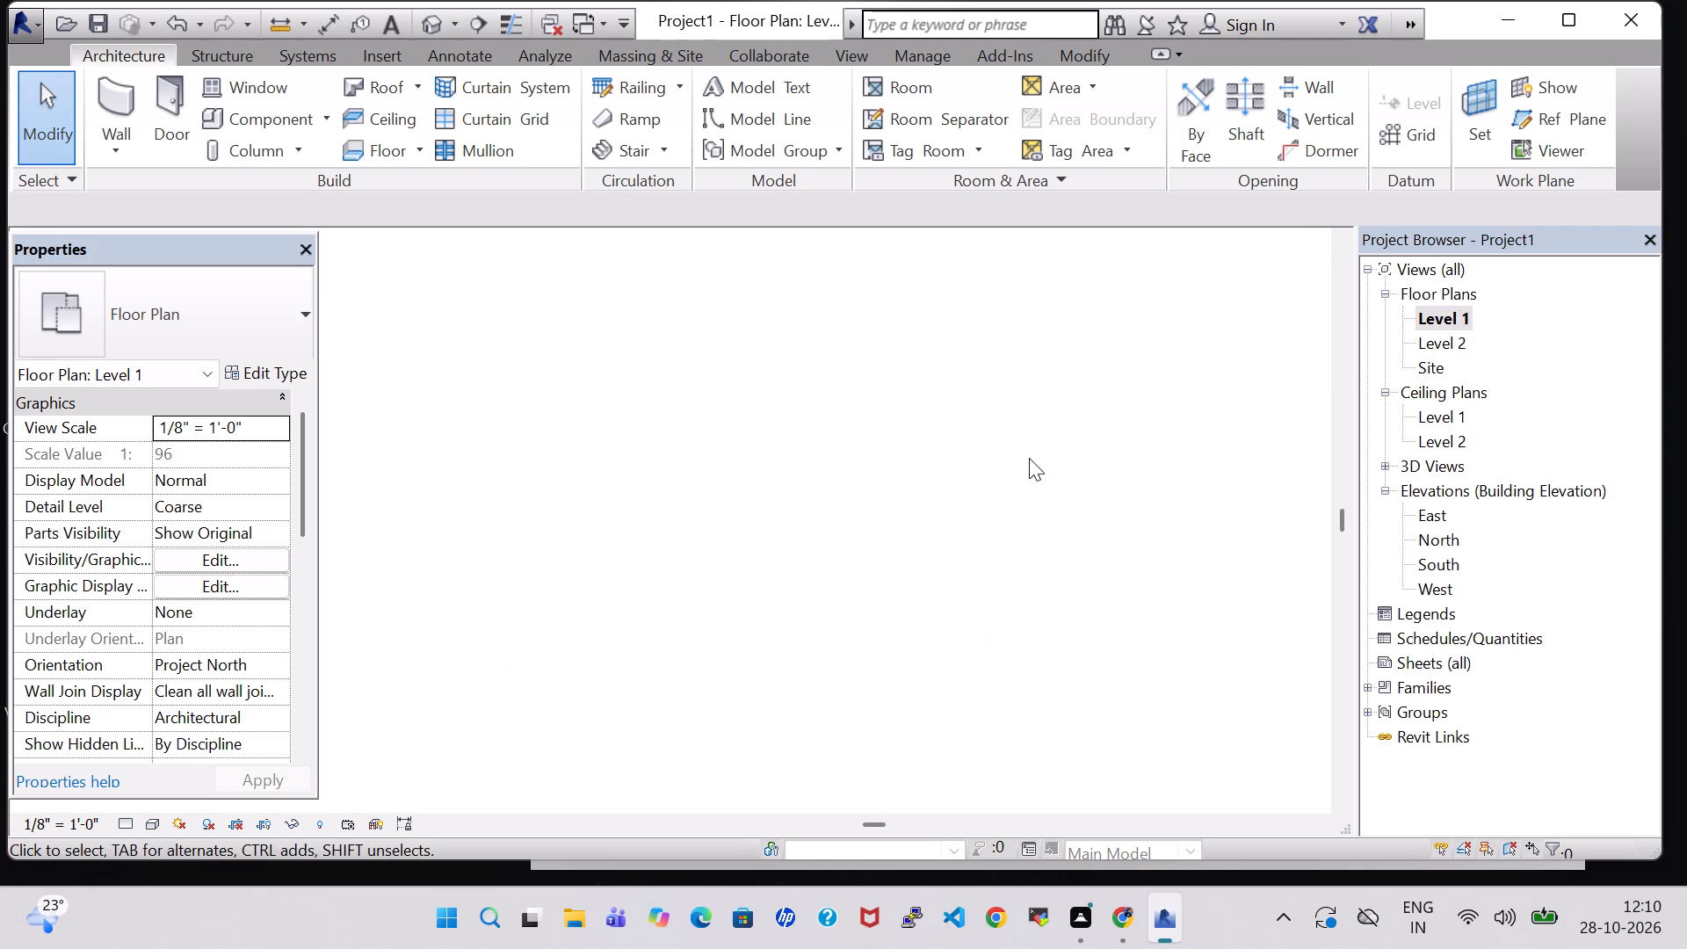
{"action": "scroll", "coordinate": [1029, 458], "scroll_direction": "down", "scroll_amount": 2}
{"action": "middle_click_drag", "start_coordinate": [1005, 641], "coordinate": [995, 555]}
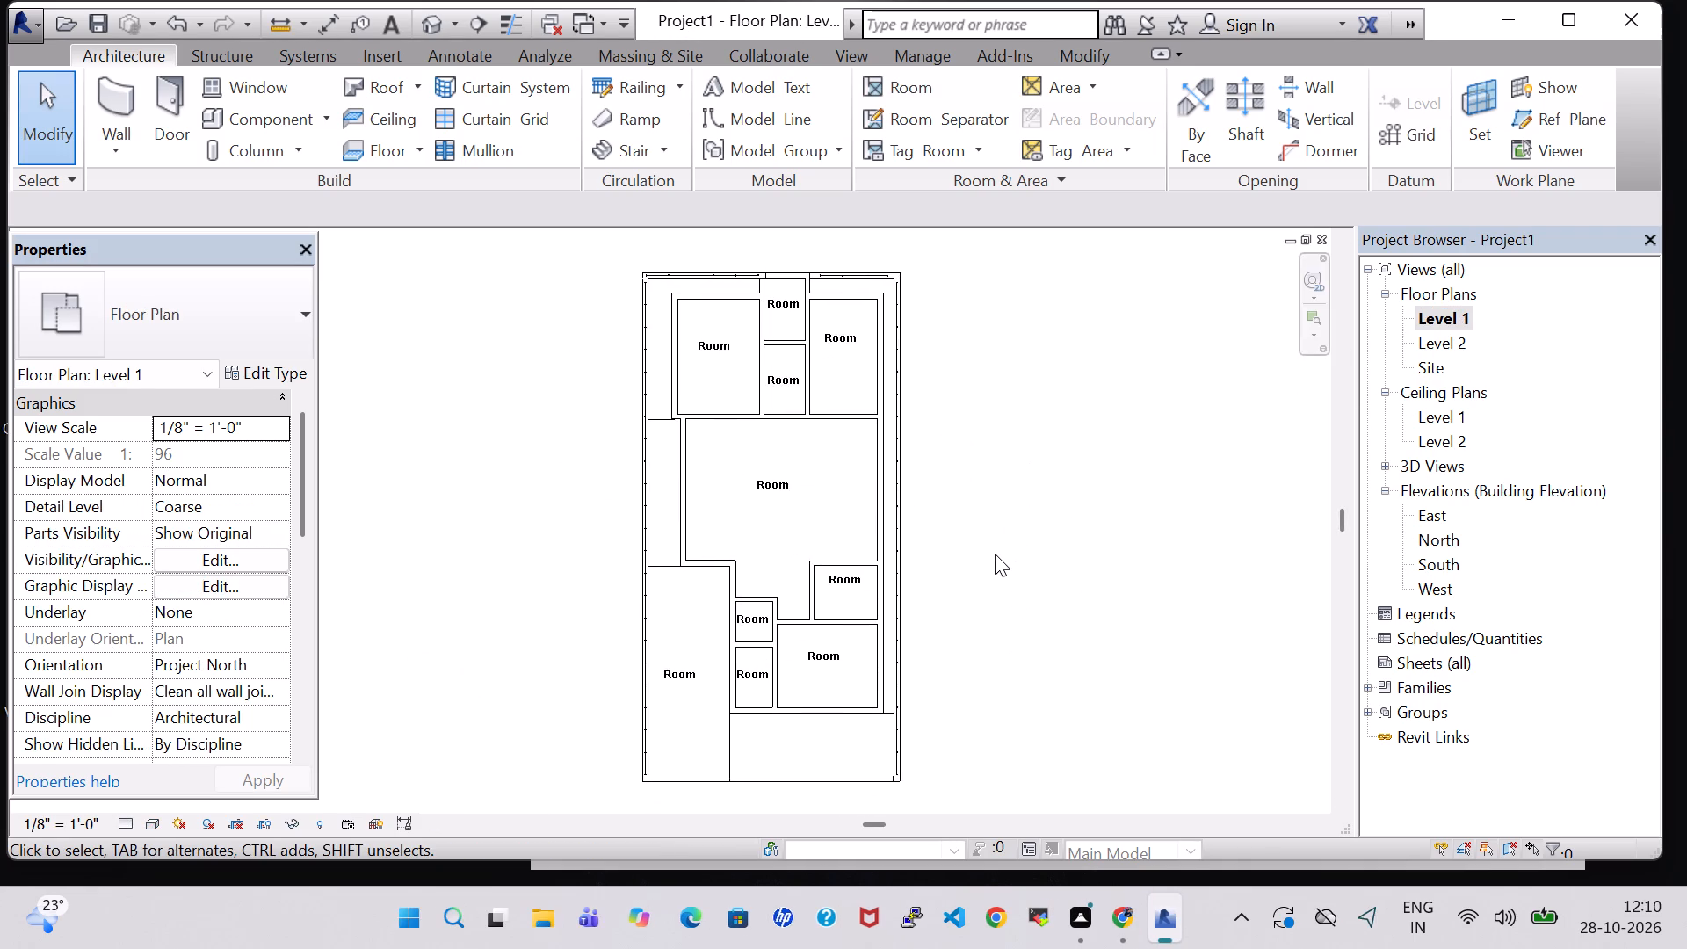
{"action": "scroll", "coordinate": [995, 554], "scroll_direction": "up", "scroll_amount": 1}
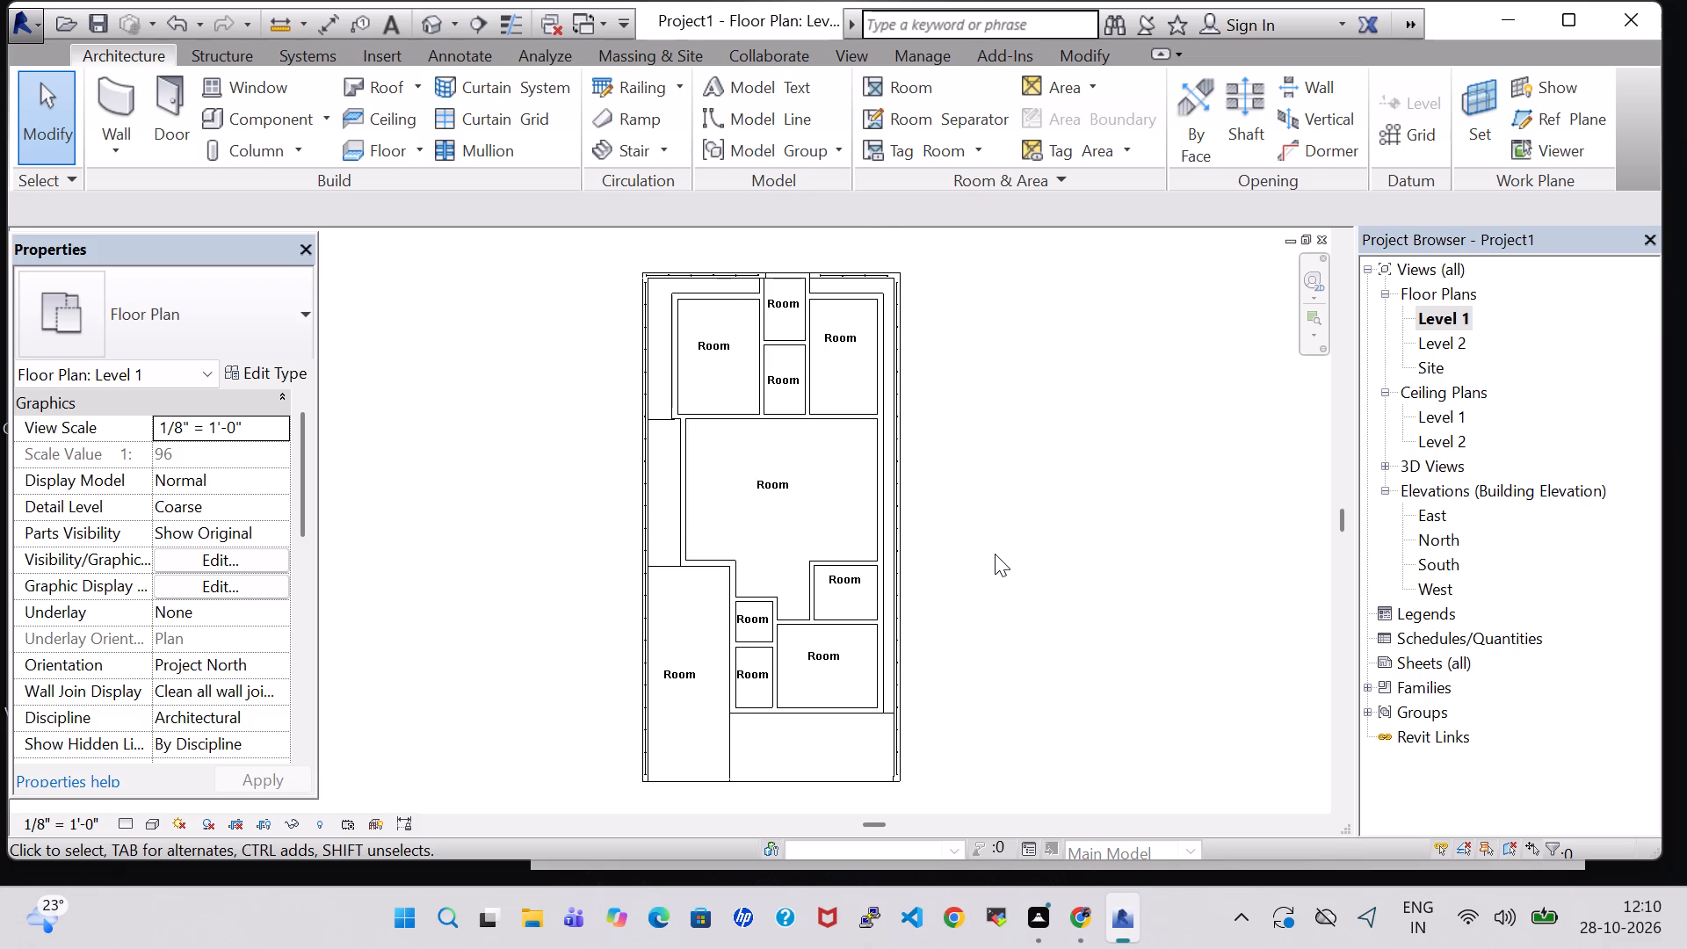
{"action": "scroll", "coordinate": [995, 554], "scroll_direction": "down", "scroll_amount": 1}
{"action": "middle_click_drag", "start_coordinate": [995, 554], "coordinate": [984, 520]}
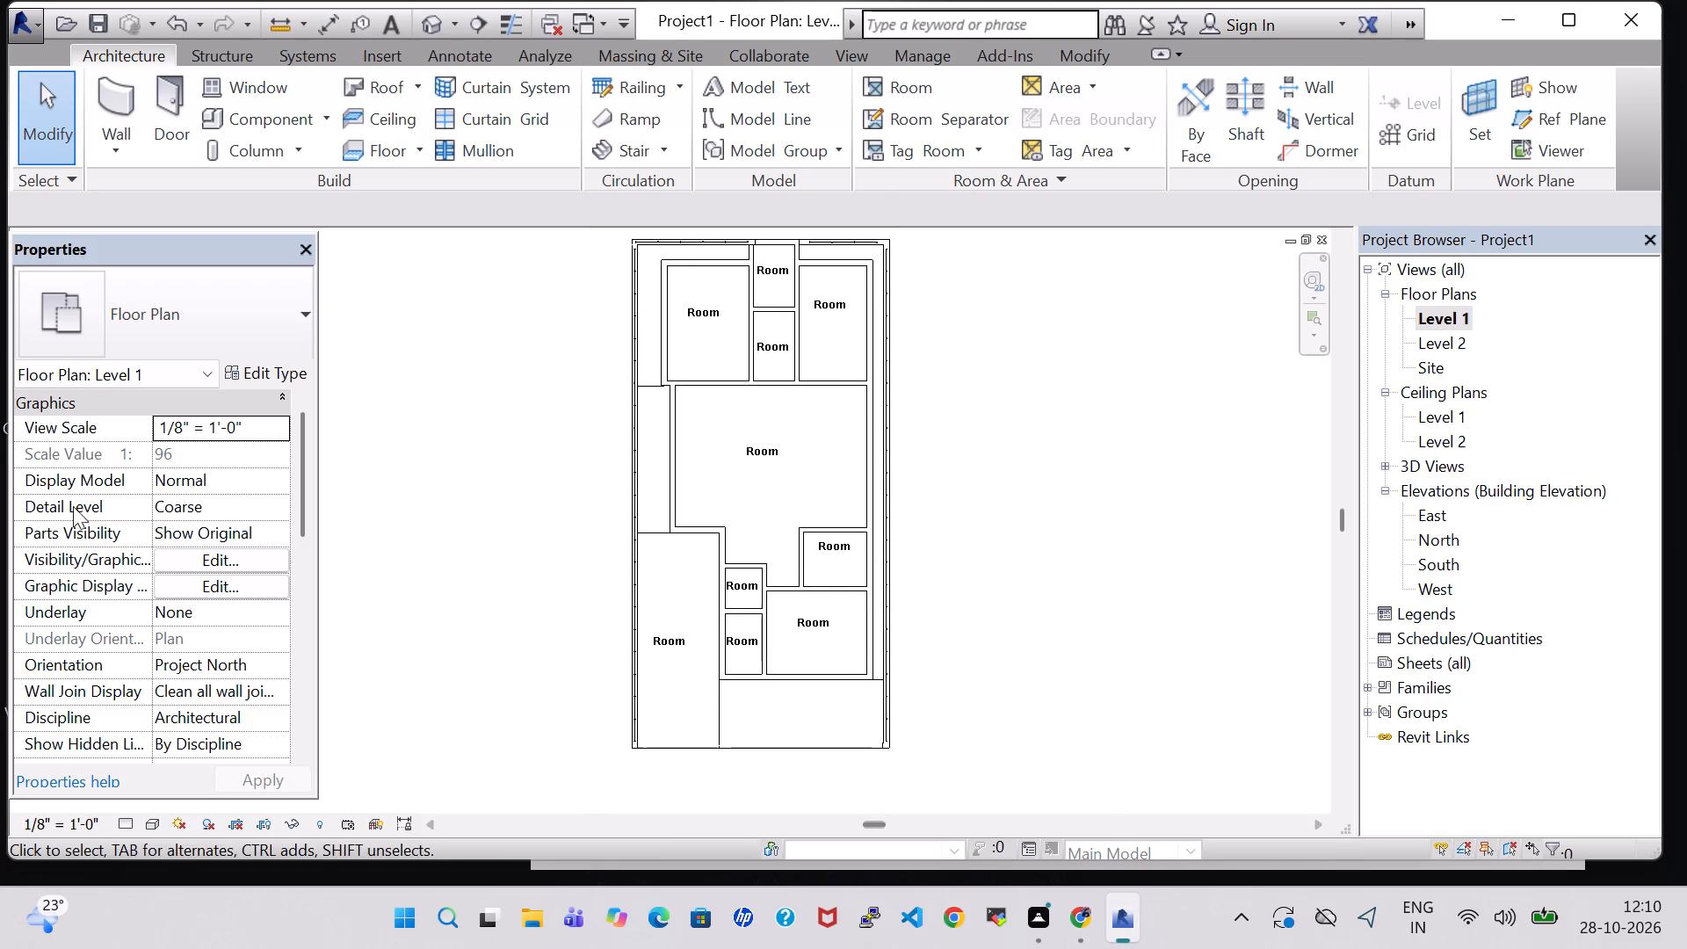
{"action": "left_click", "coordinate": [430, 26]}
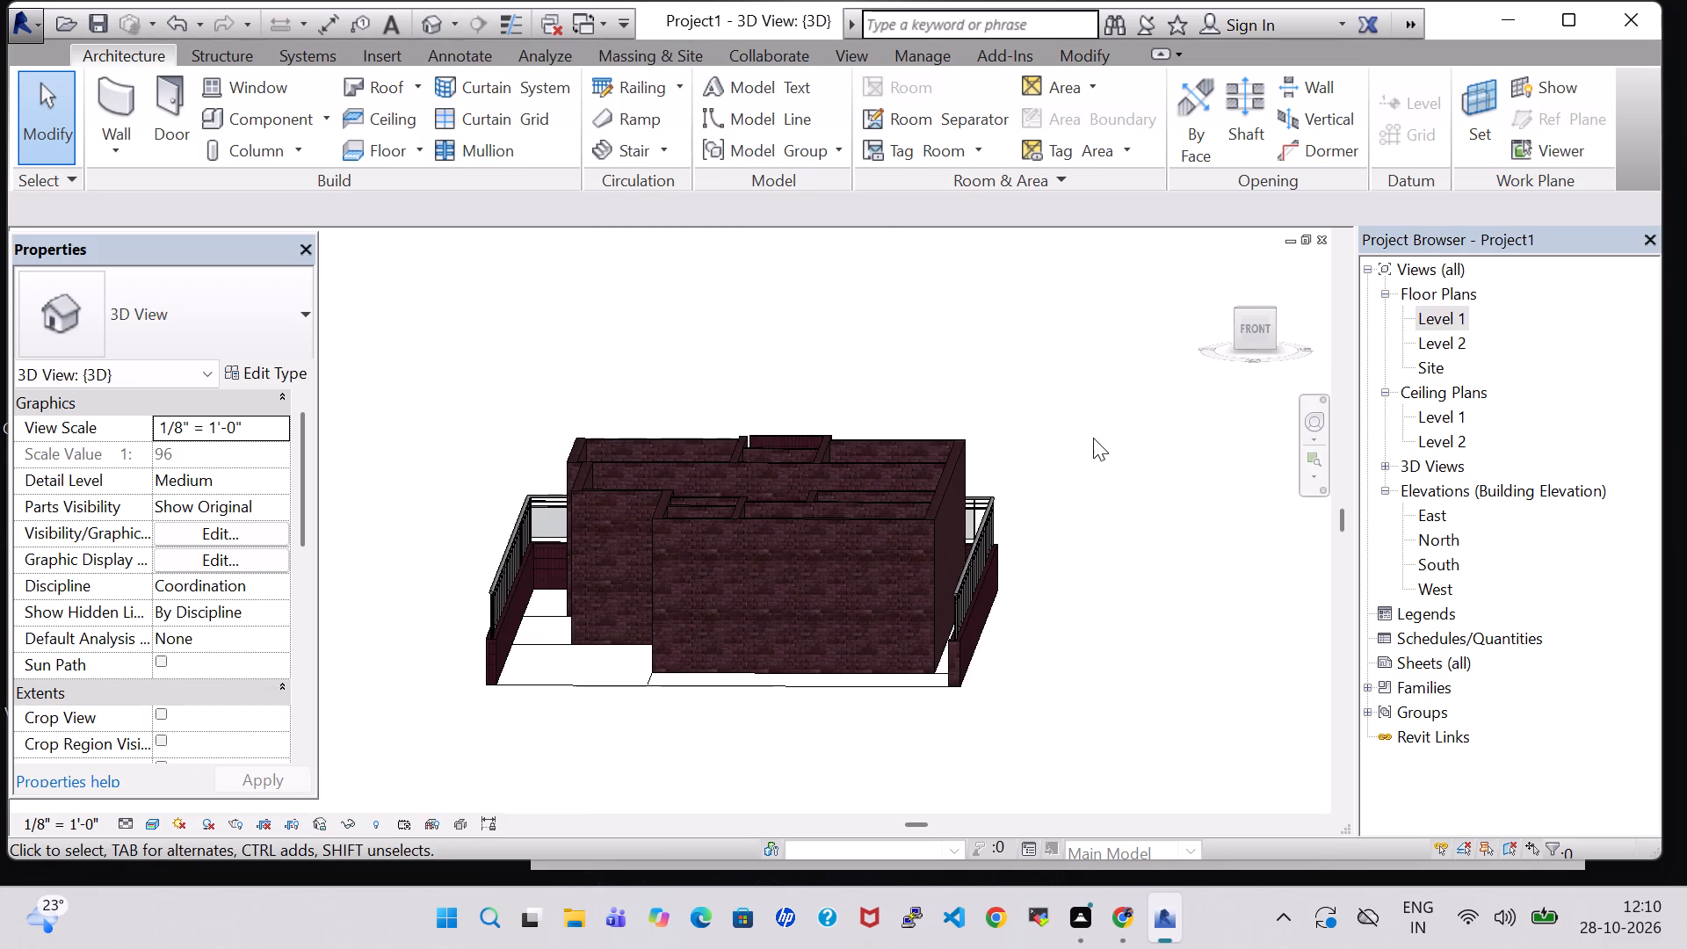
{"action": "double_click", "coordinate": [1439, 315]}
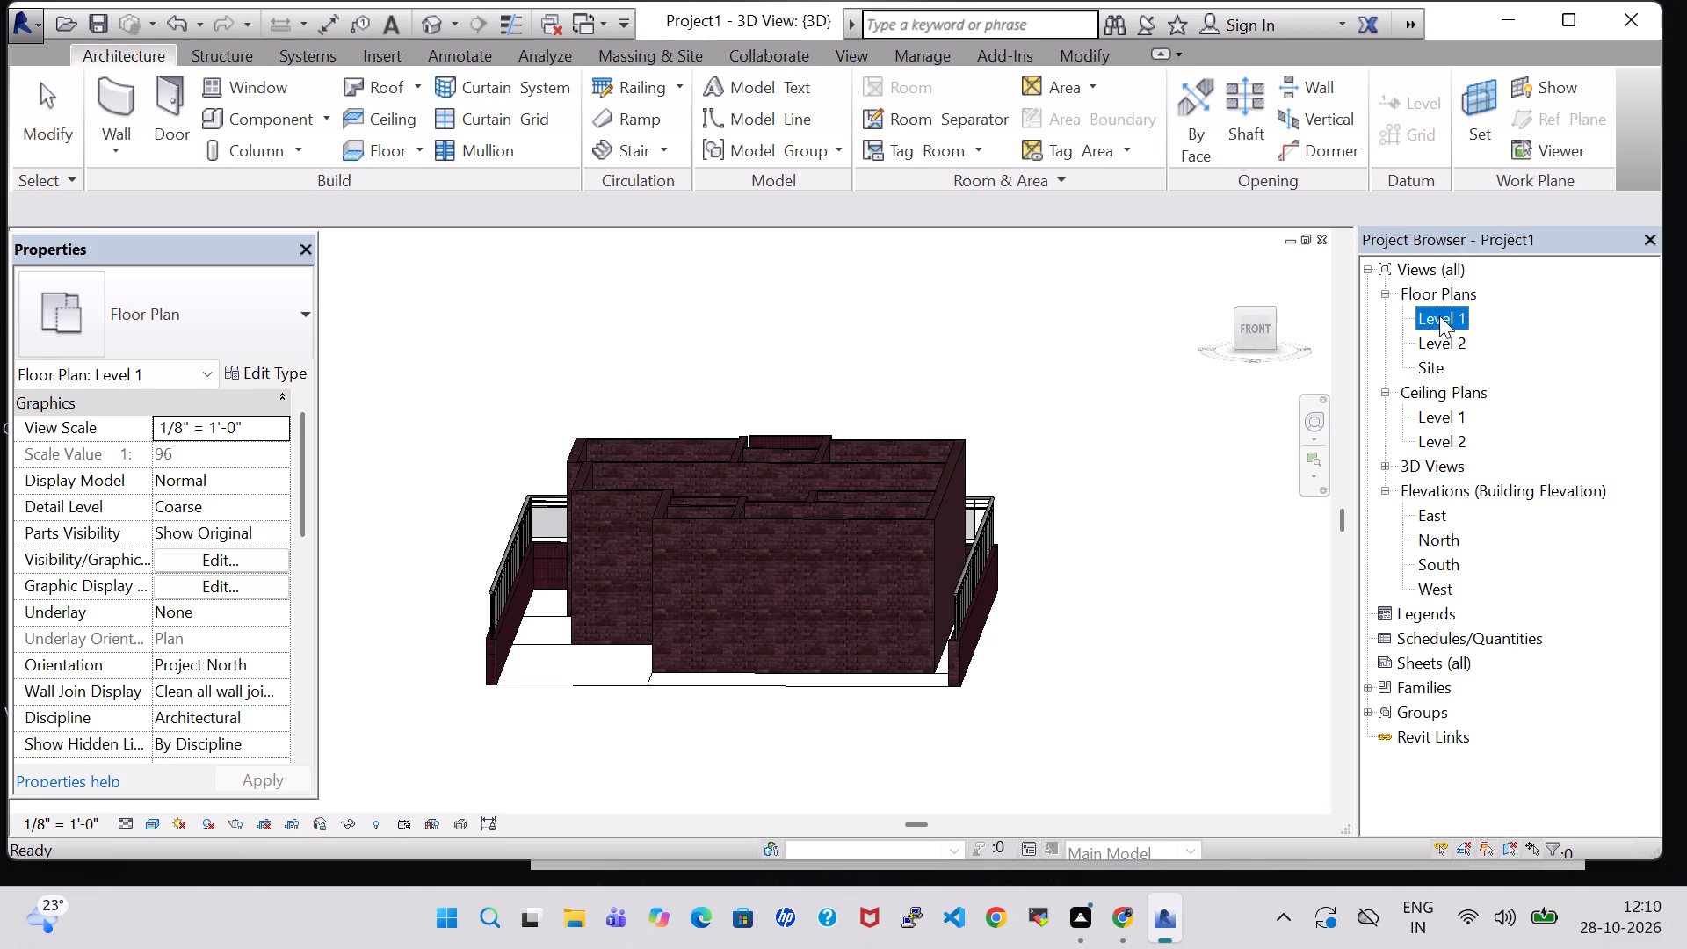
{"action": "scroll", "coordinate": [974, 361], "scroll_direction": "down", "scroll_amount": 1}
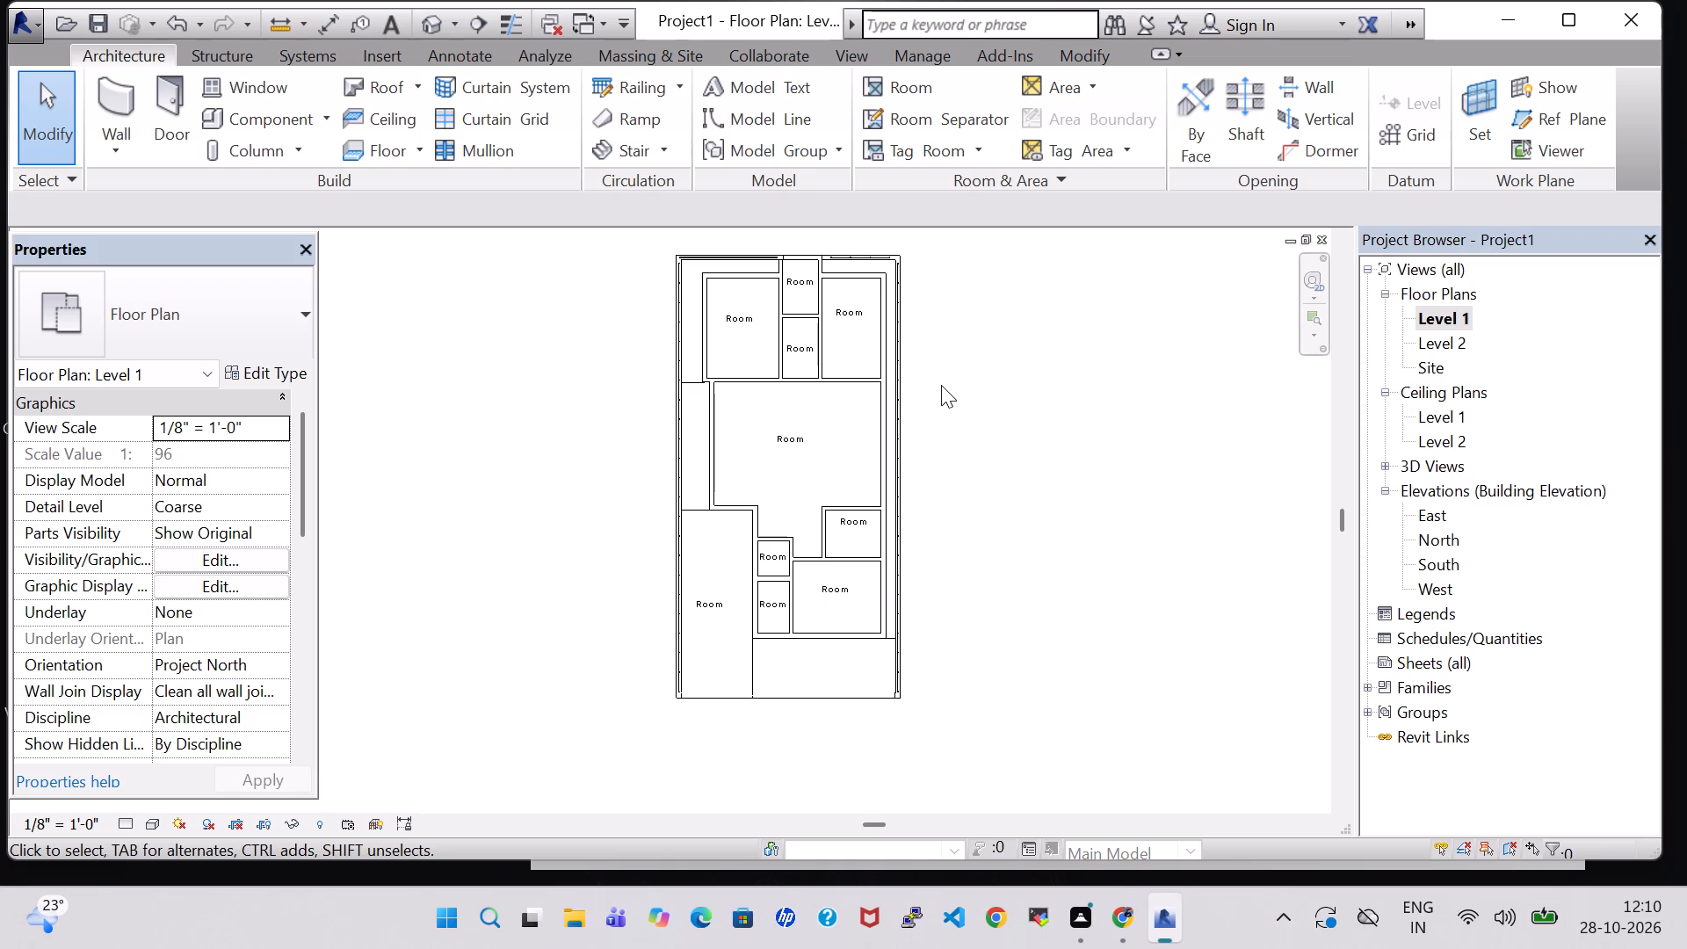
{"action": "scroll", "coordinate": [941, 385], "scroll_direction": "up", "scroll_amount": 1}
{"action": "middle_click_drag", "start_coordinate": [941, 385], "coordinate": [938, 442]}
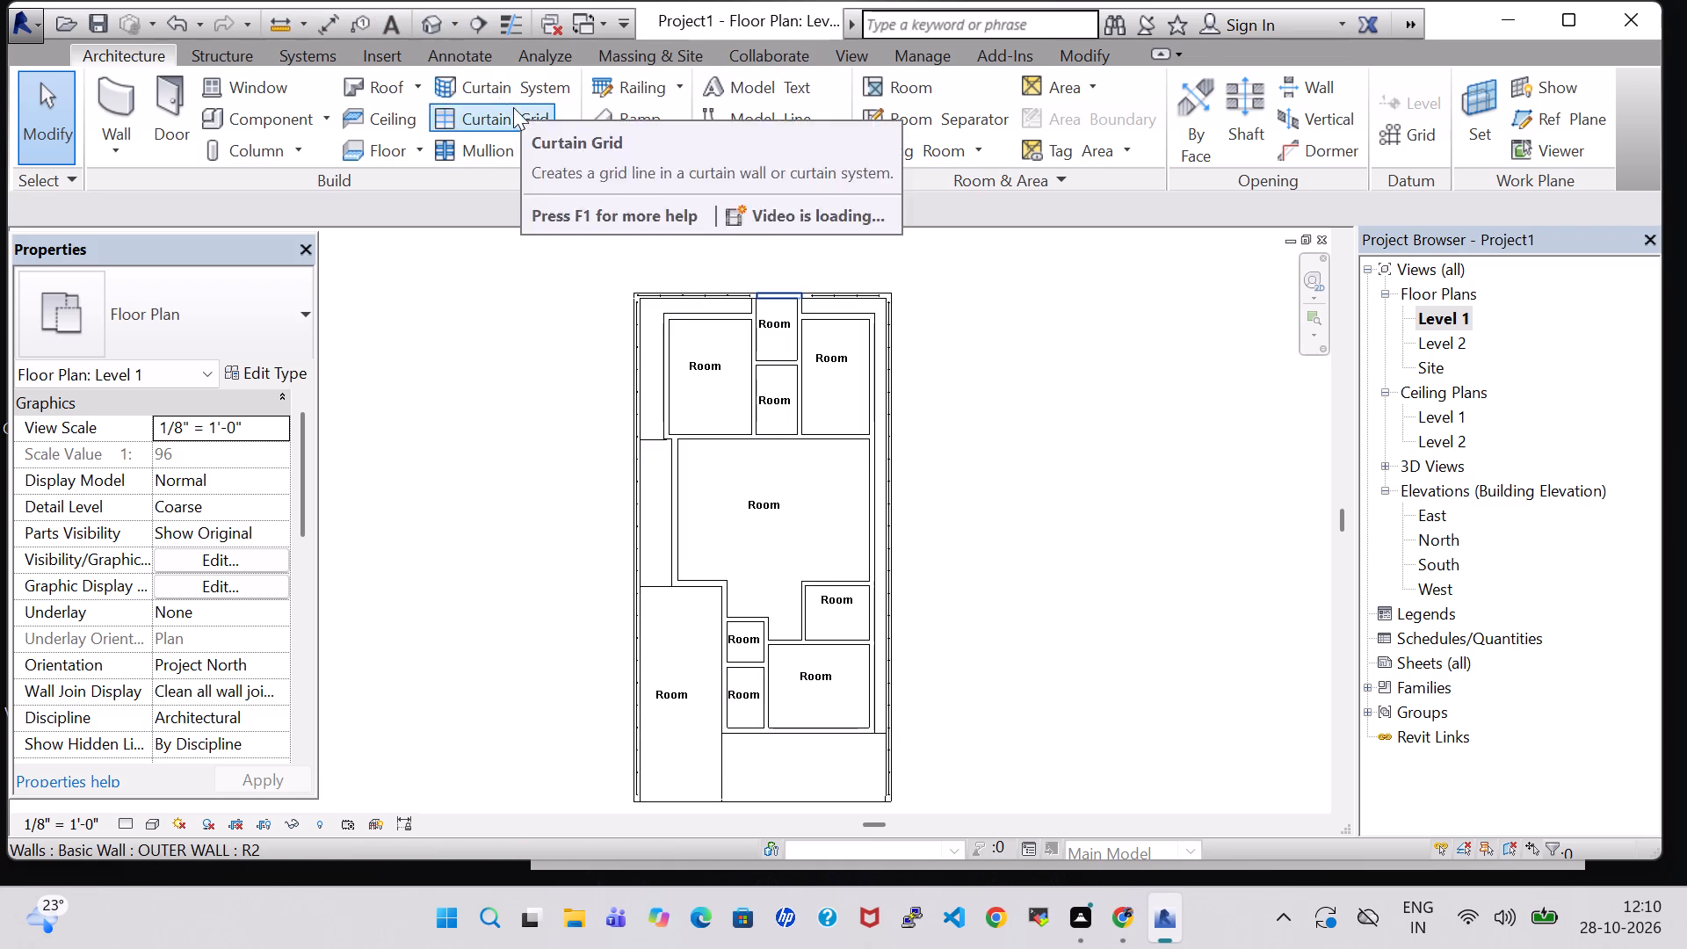
{"action": "left_click", "coordinate": [1039, 443]}
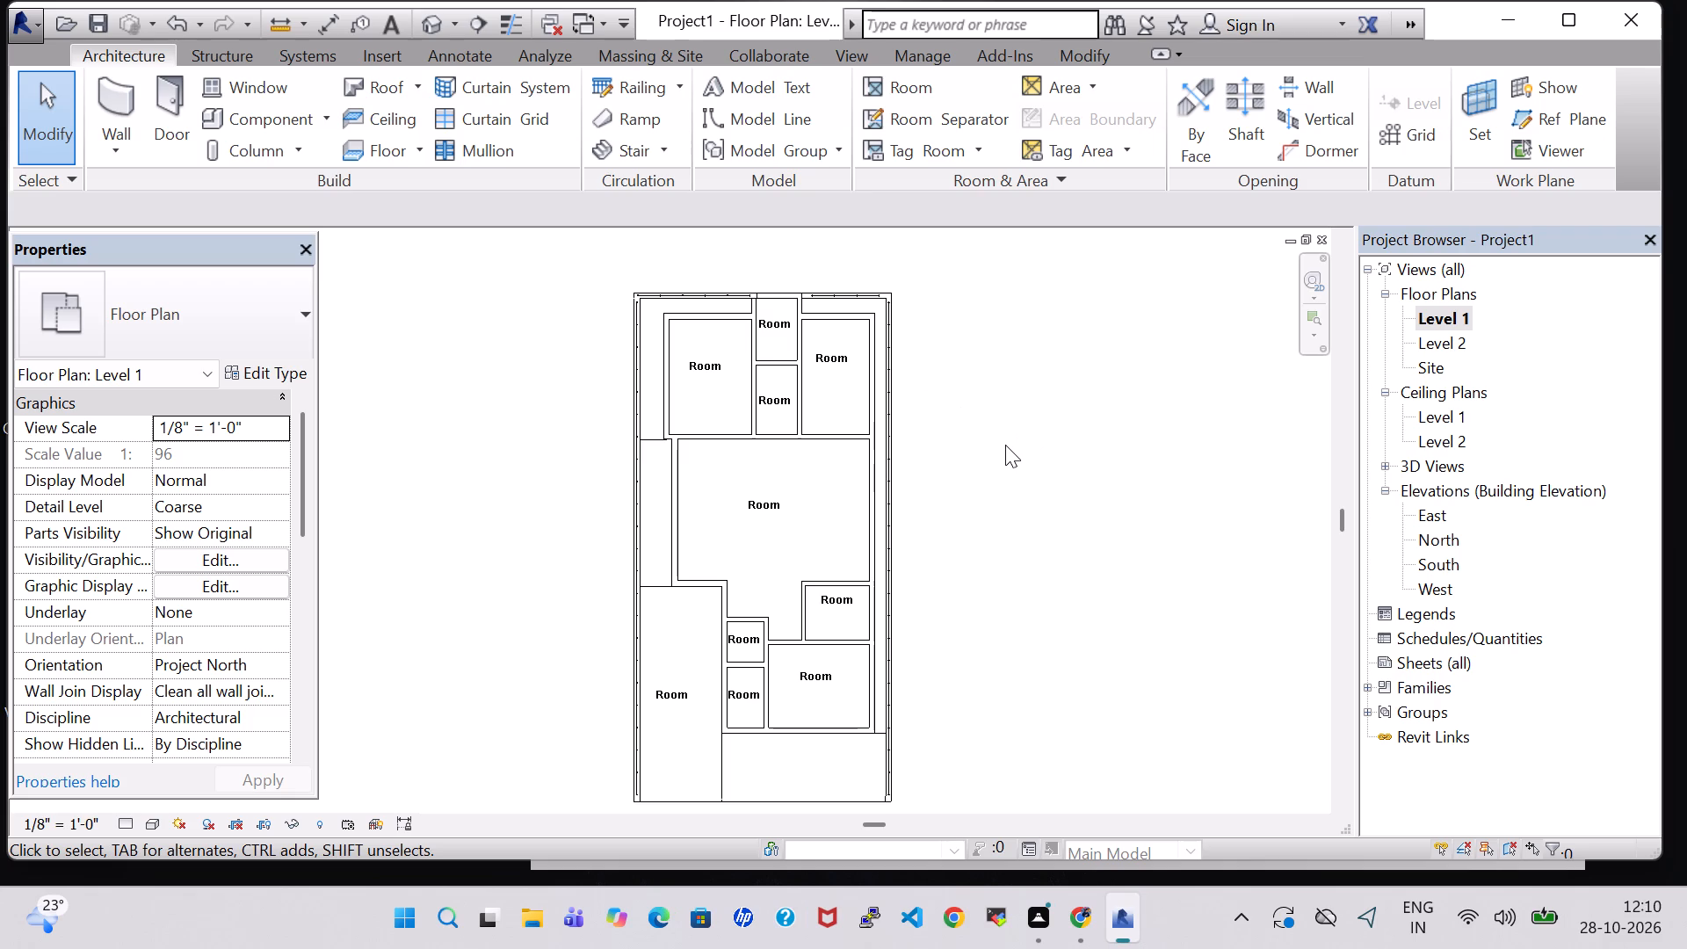
{"action": "middle_click_drag", "start_coordinate": [1003, 460], "coordinate": [987, 445]}
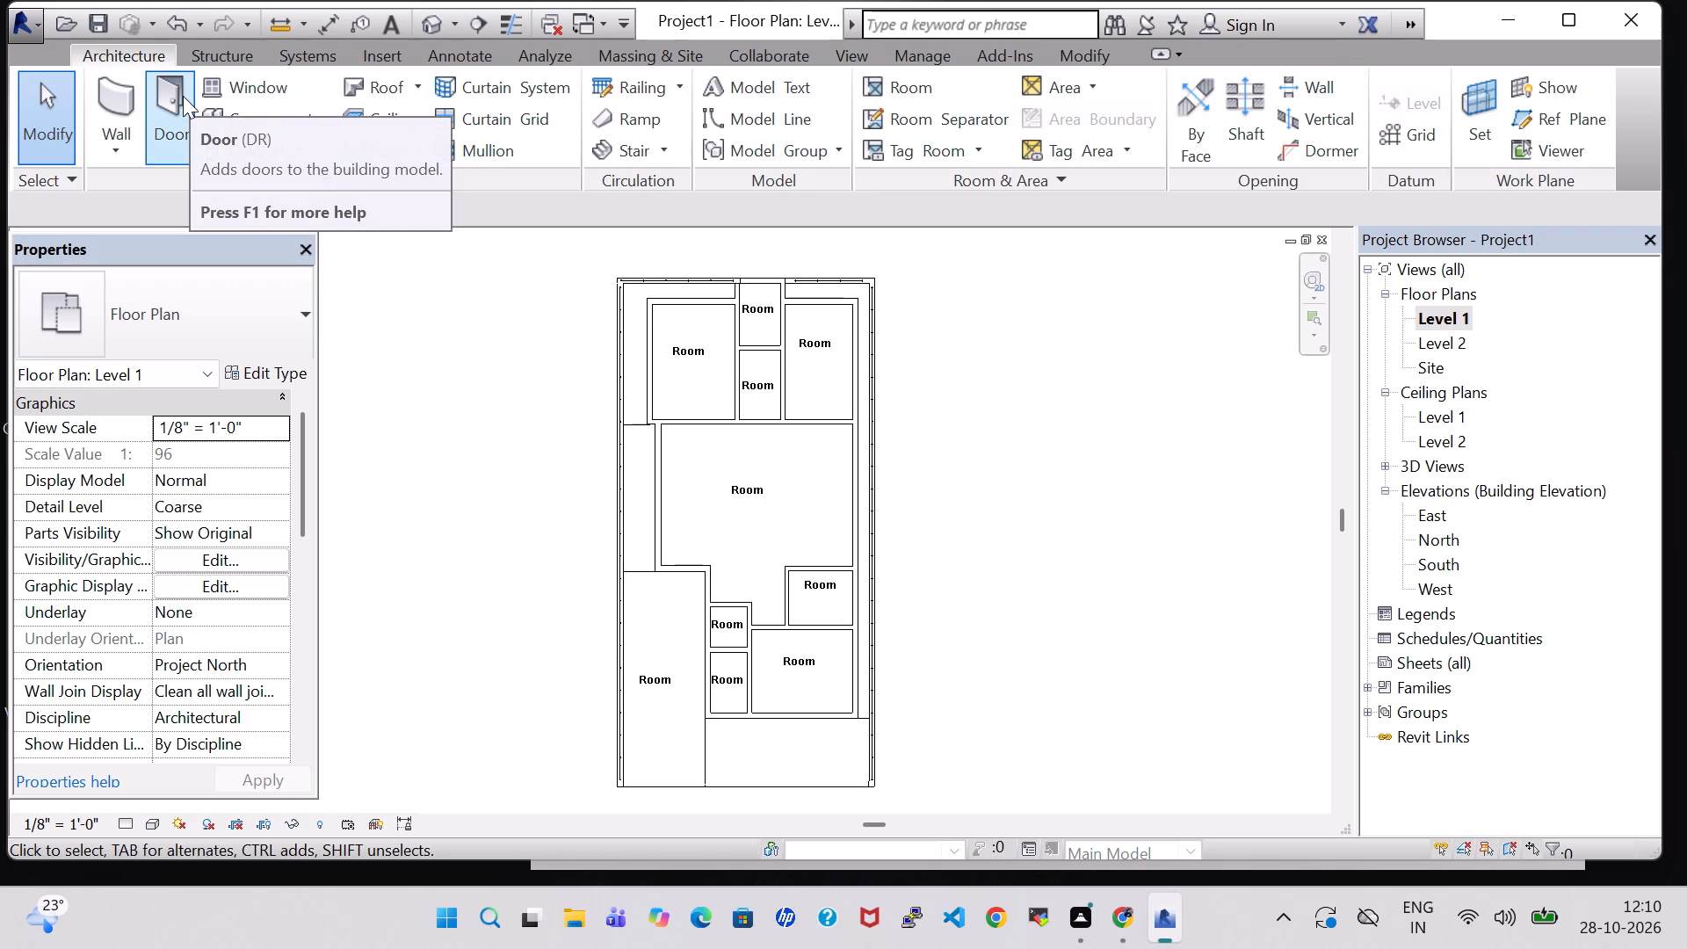
{"action": "left_click", "coordinate": [438, 12]}
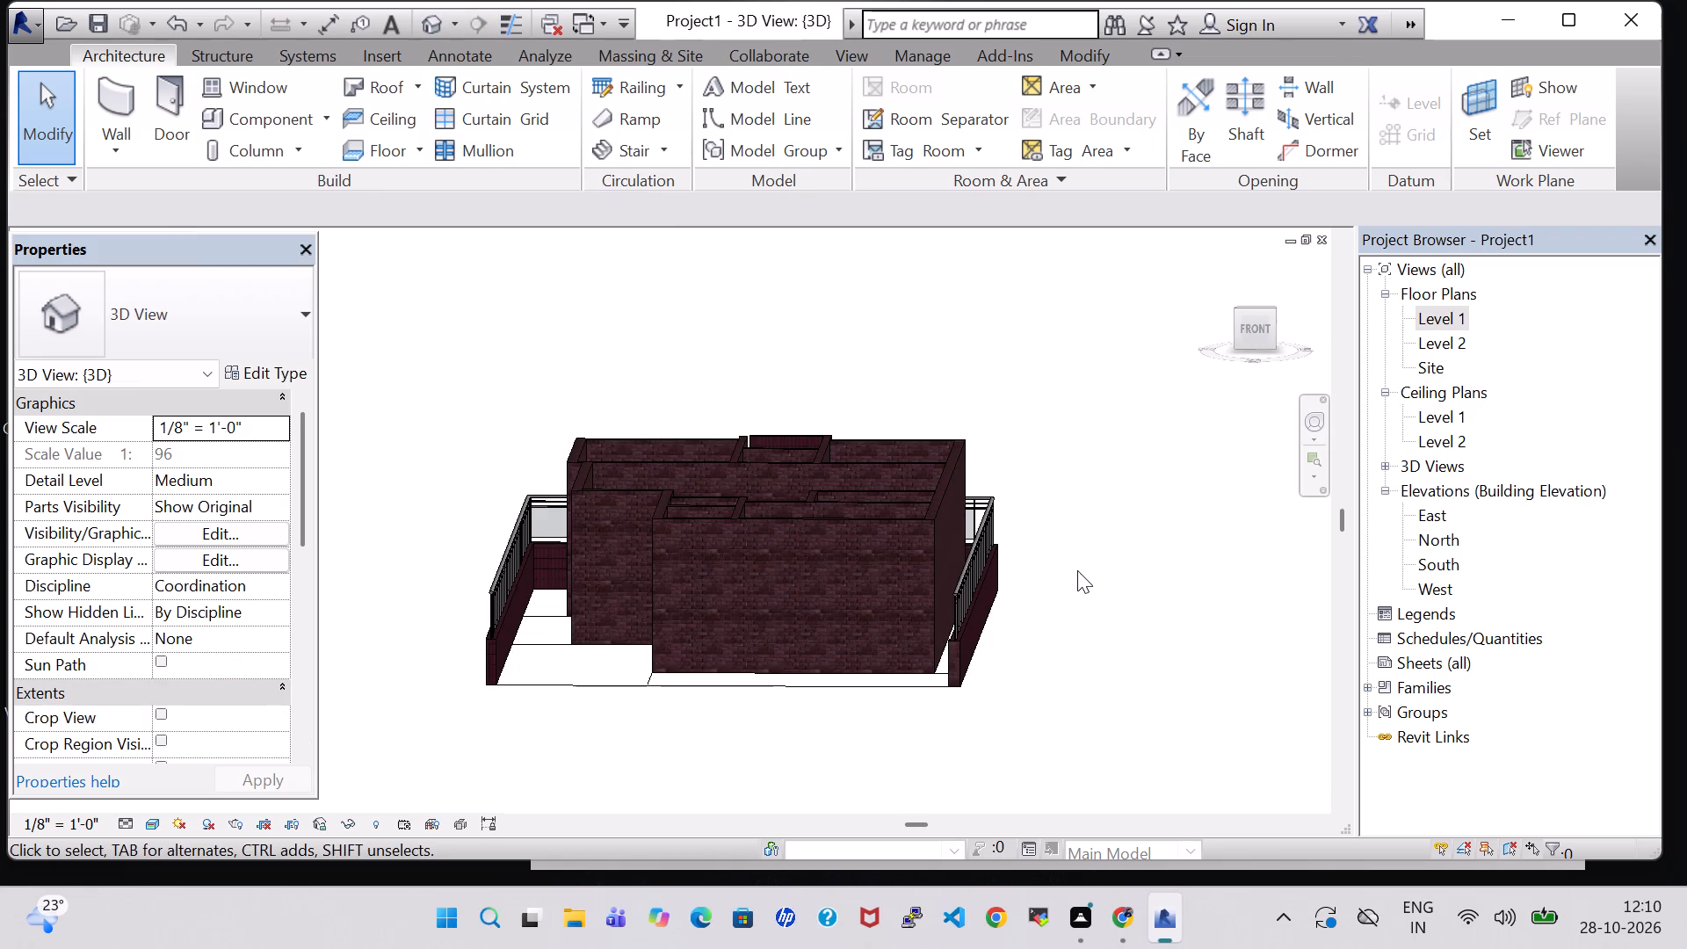
Start a Generic - 12" footprint roof from the Level 1 plan, based on Level 2, and sketch its boundary line along the full rear perimeter.
{"action": "double_click", "coordinate": [1438, 320]}
{"action": "scroll", "coordinate": [801, 412], "scroll_direction": "down", "scroll_amount": 2}
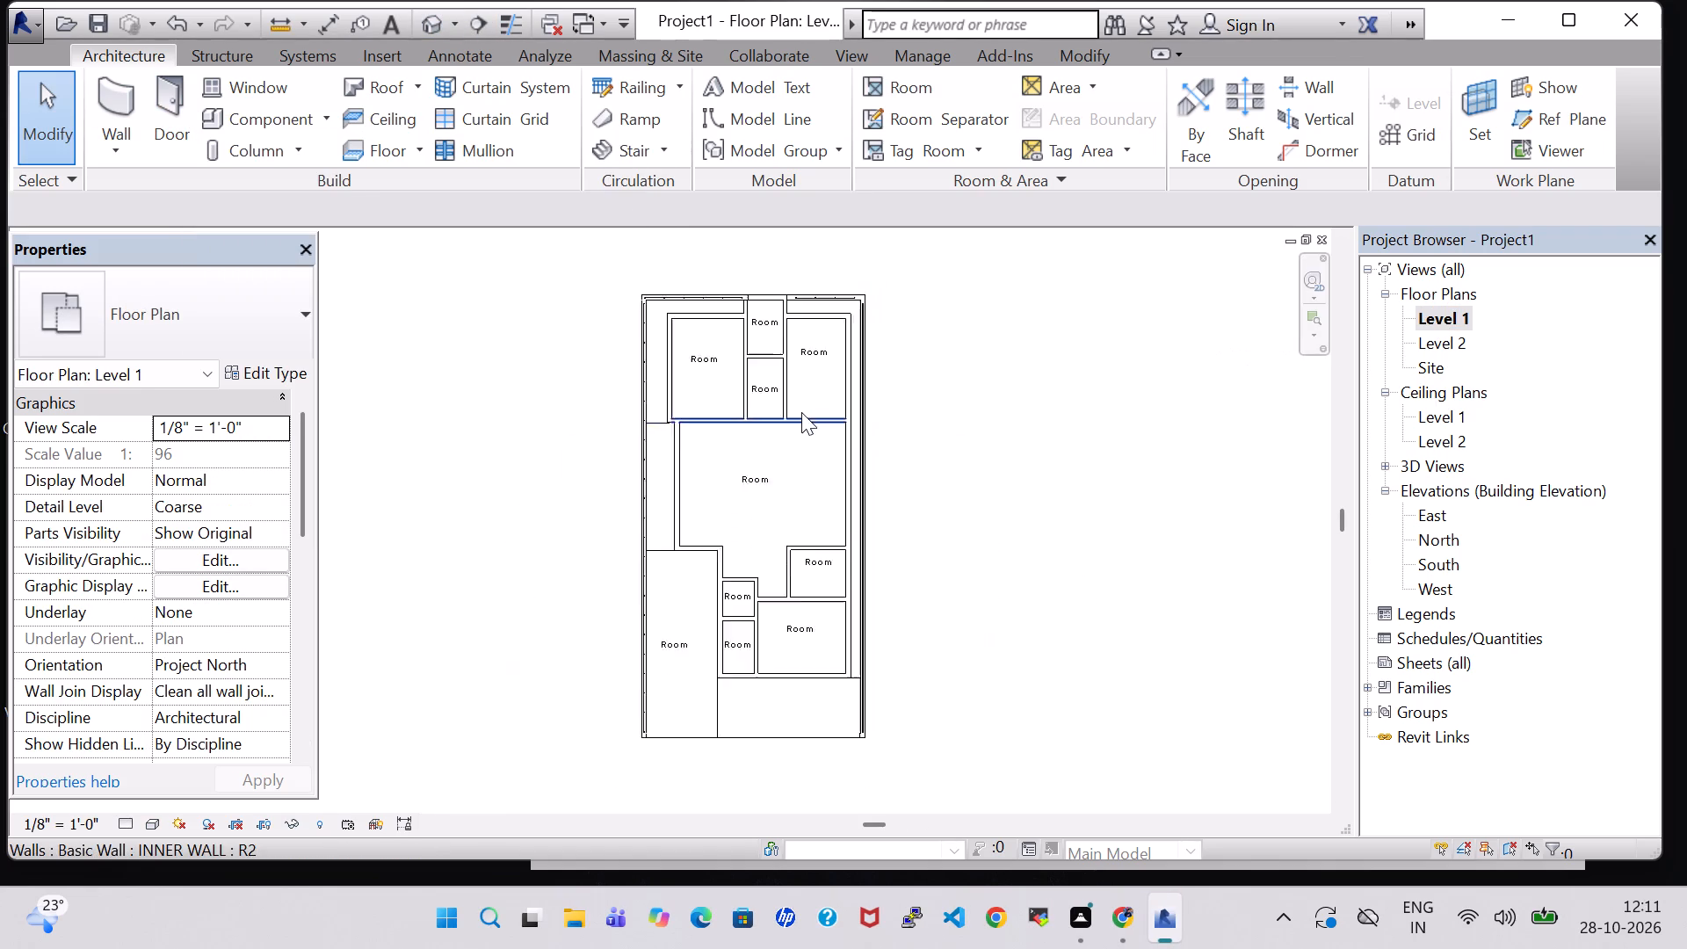
{"action": "scroll", "coordinate": [801, 412], "scroll_direction": "down", "scroll_amount": 1}
{"action": "scroll", "coordinate": [1088, 439], "scroll_direction": "up", "scroll_amount": 3}
{"action": "left_click", "coordinate": [357, 82]}
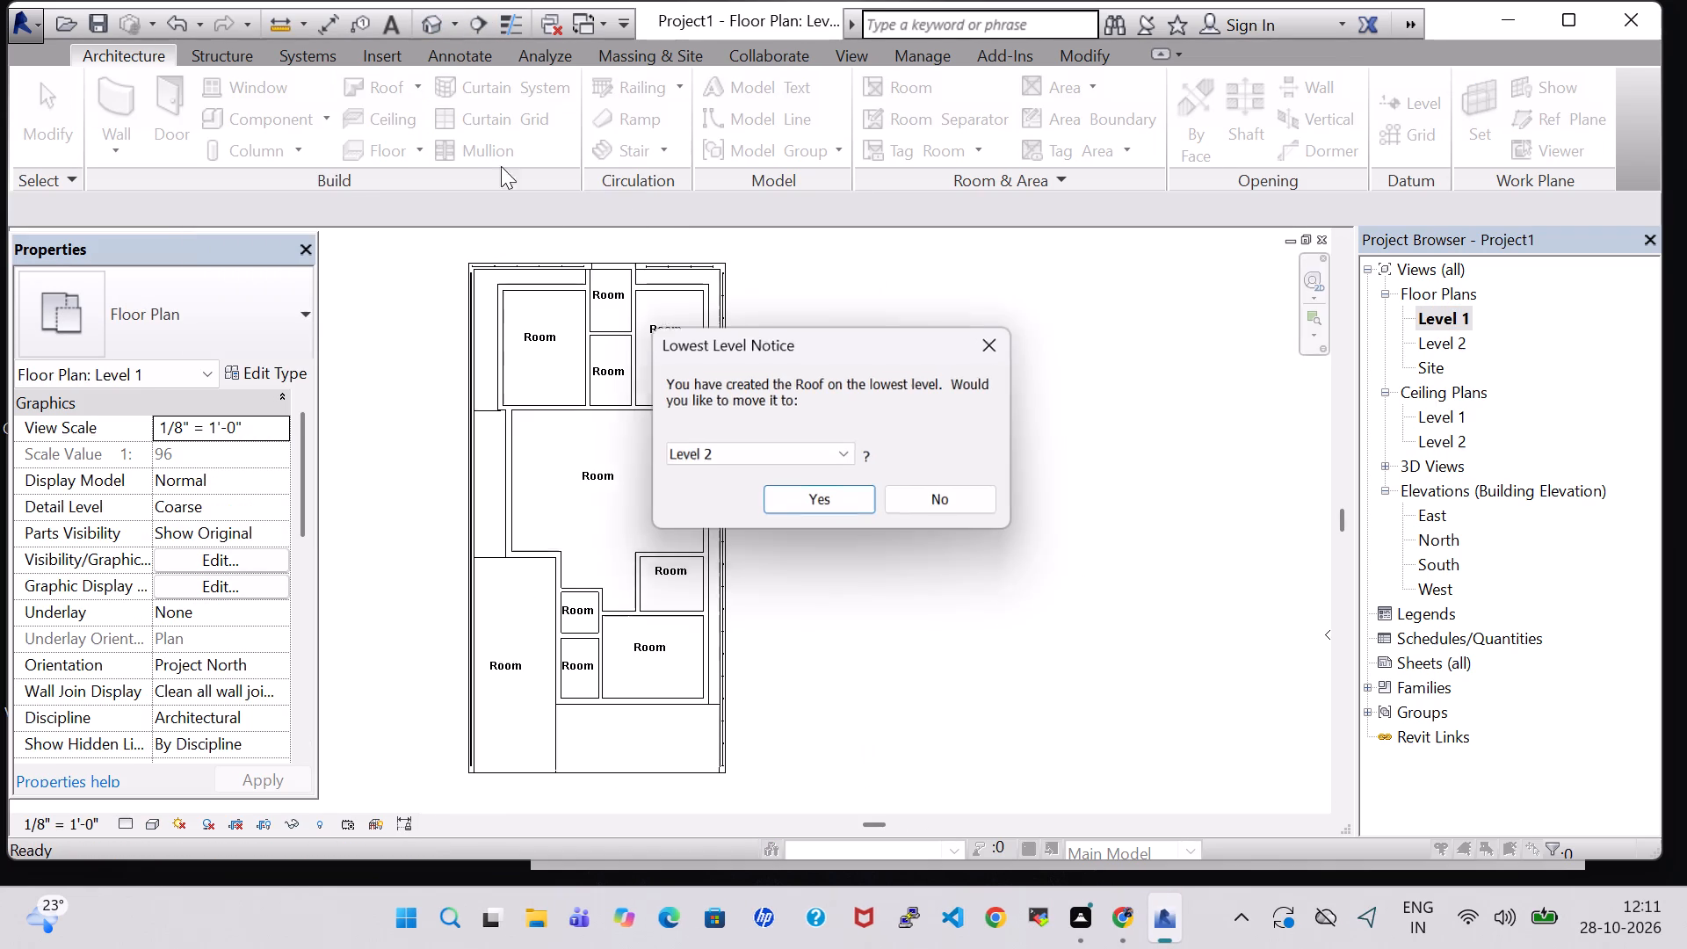
{"action": "left_click", "coordinate": [858, 496]}
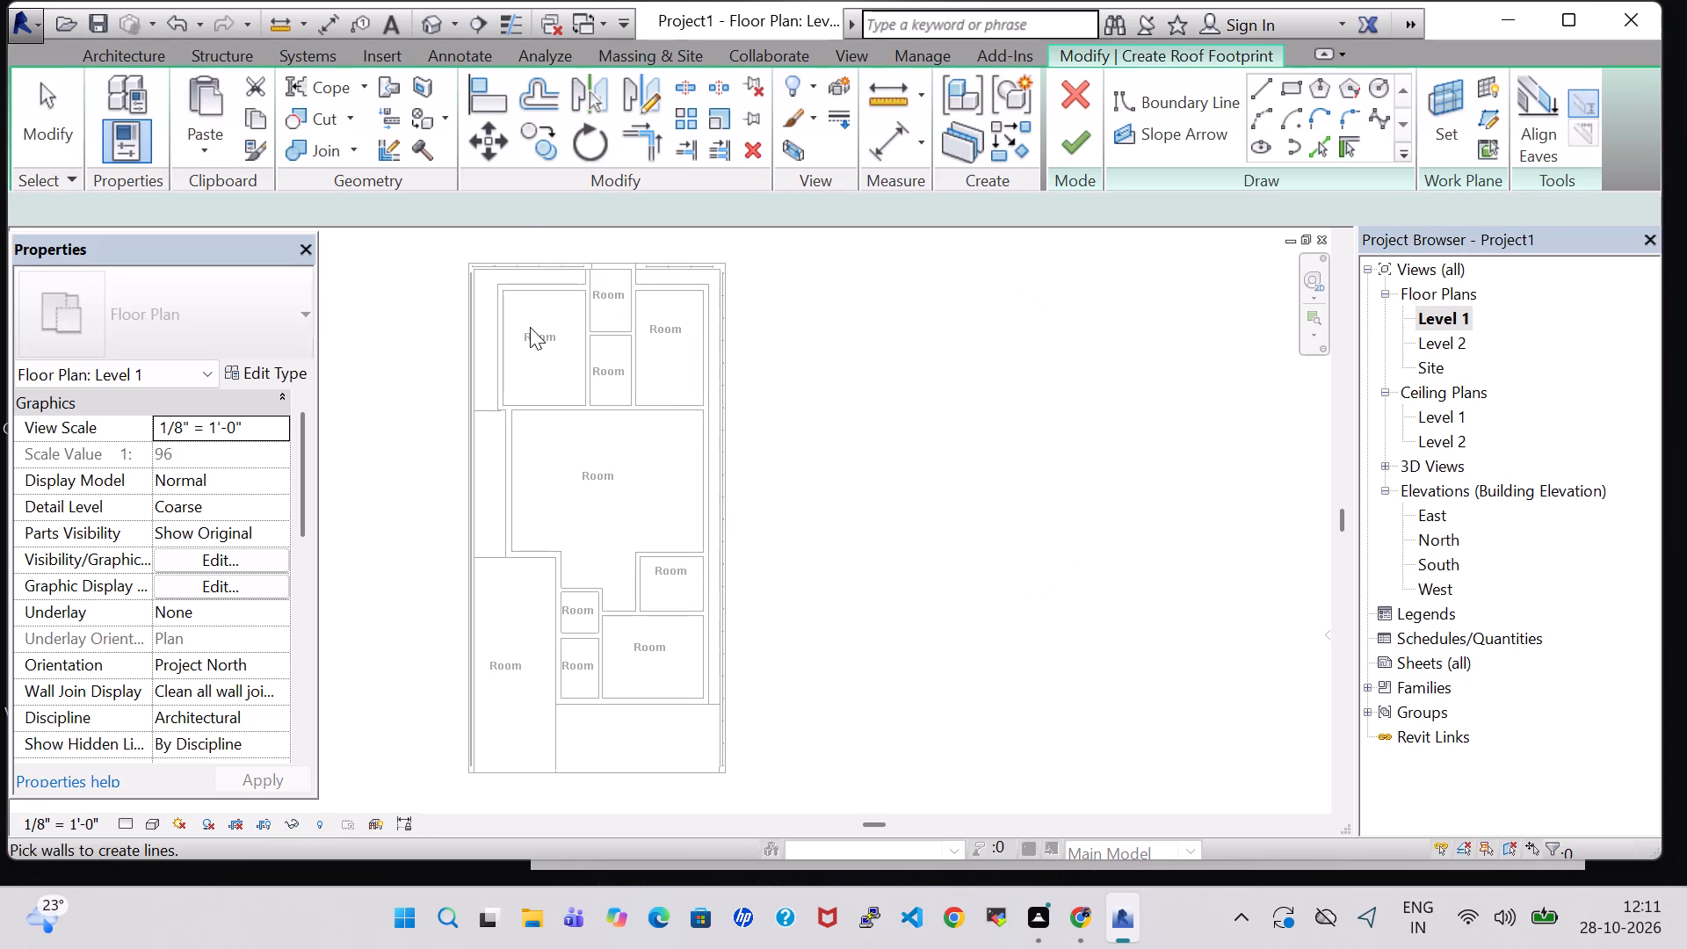
{"action": "scroll", "coordinate": [530, 327], "scroll_direction": "up", "scroll_amount": 4}
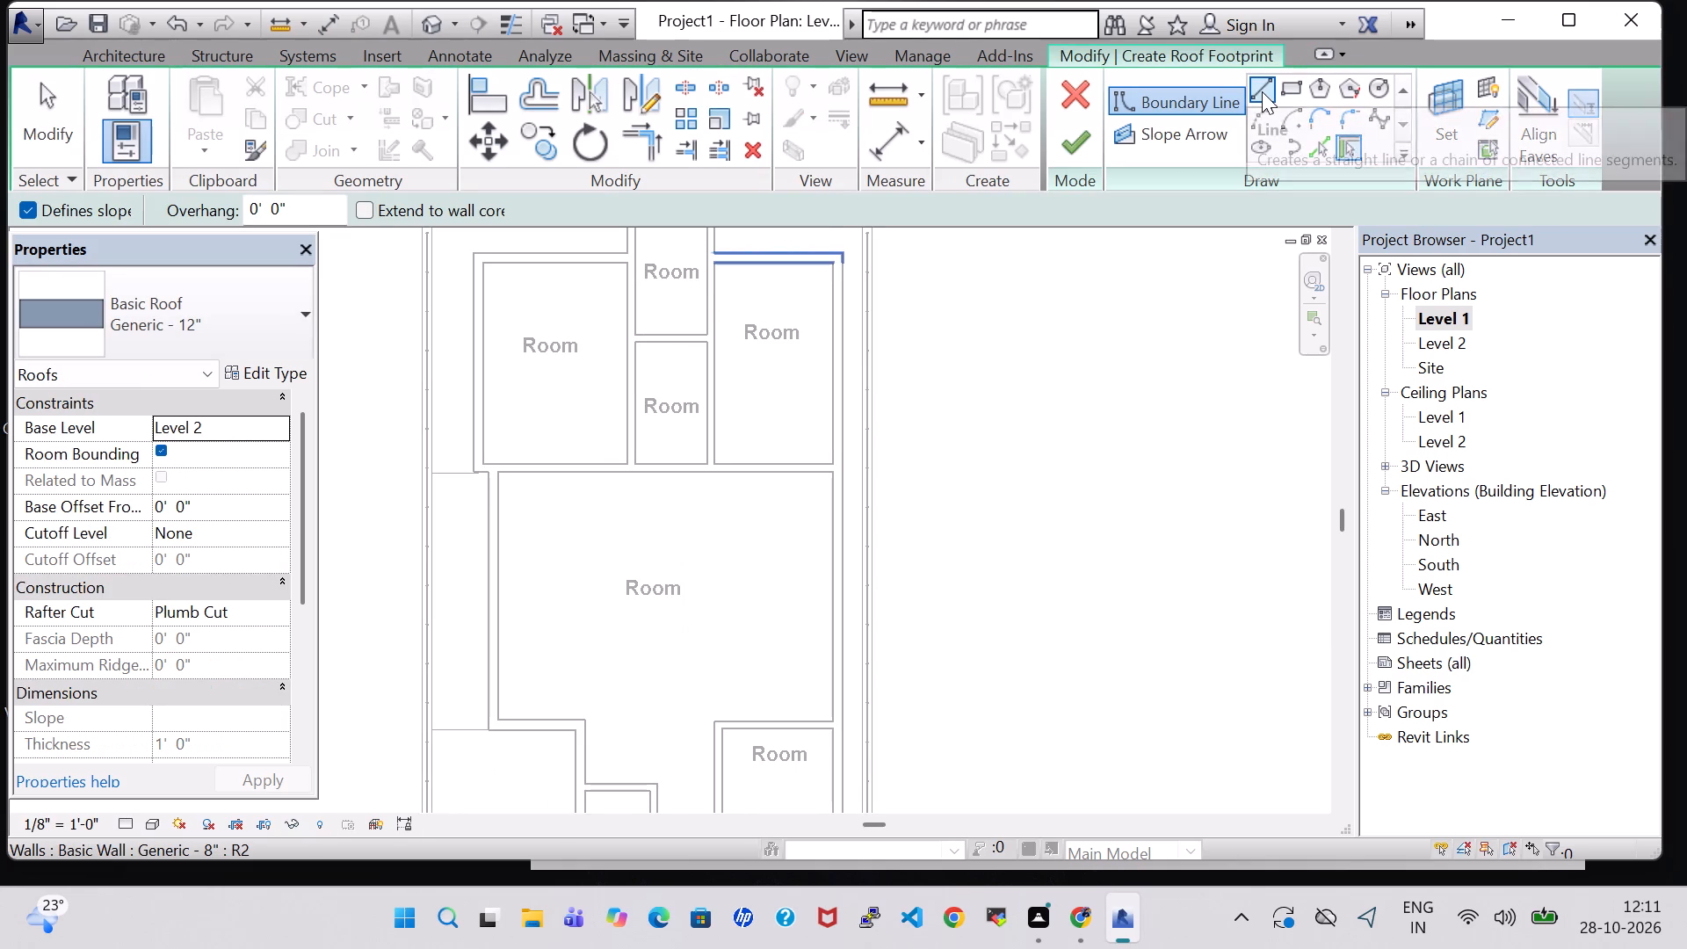
{"action": "left_click", "coordinate": [1262, 91]}
{"action": "scroll", "coordinate": [545, 255], "scroll_direction": "up", "scroll_amount": 1}
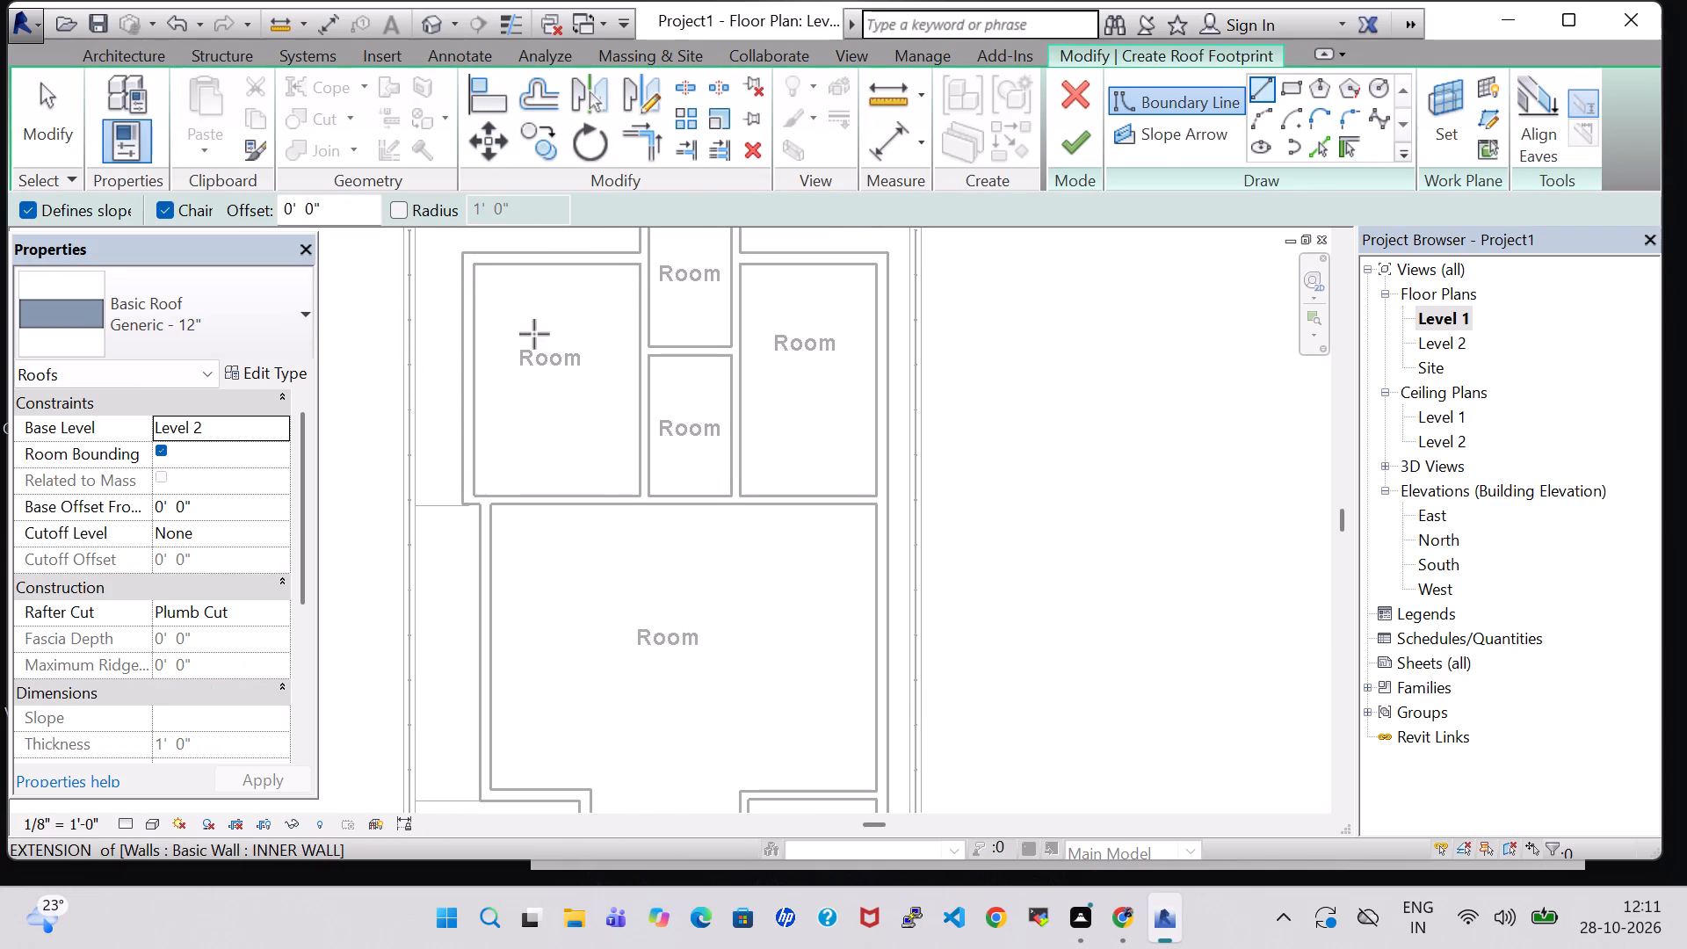
{"action": "middle_click_drag", "start_coordinate": [534, 334], "coordinate": [637, 393]}
{"action": "scroll", "coordinate": [563, 304], "scroll_direction": "up", "scroll_amount": 2}
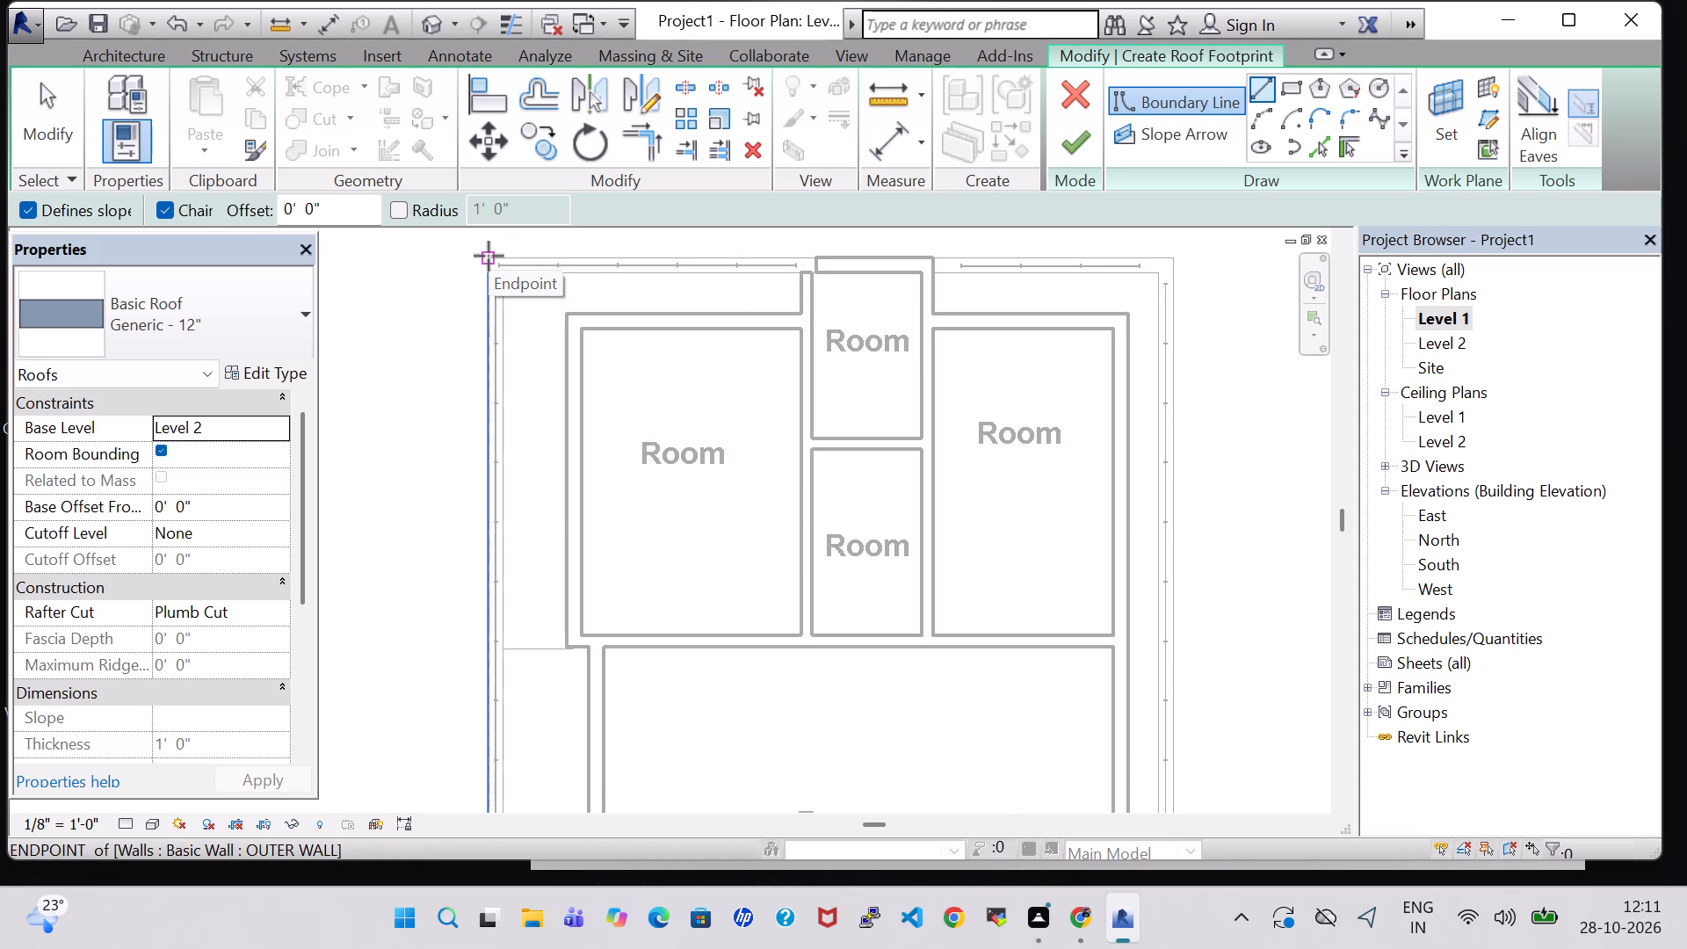
{"action": "left_click", "coordinate": [489, 256]}
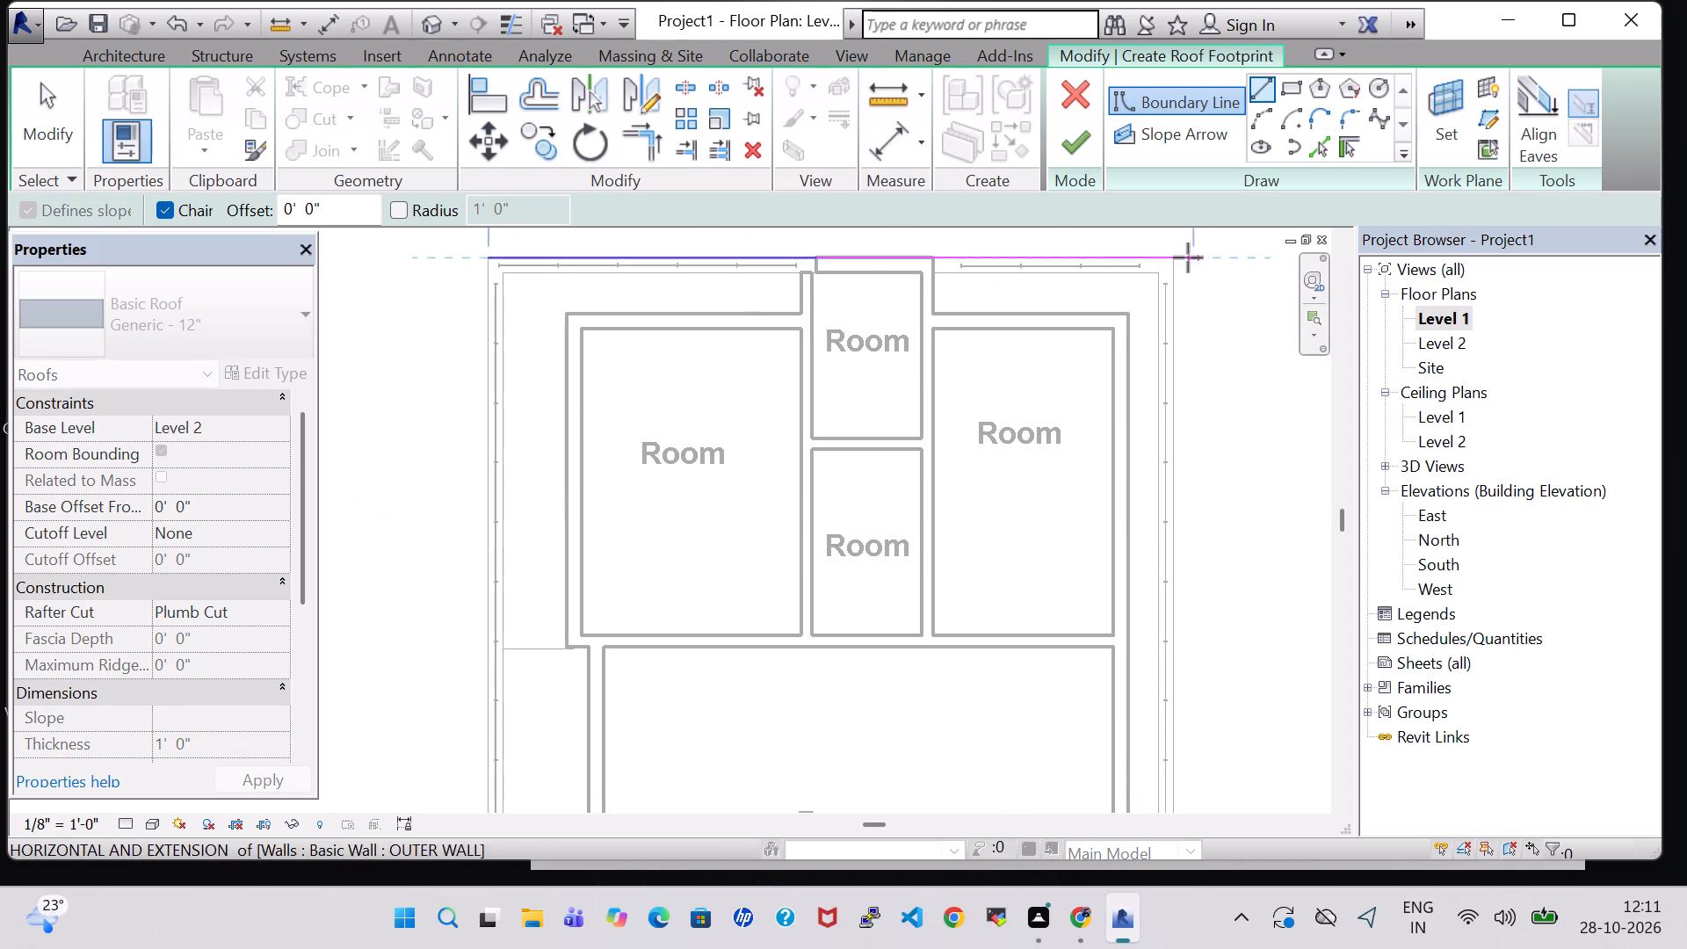
{"action": "left_click", "coordinate": [1173, 257]}
Continue the roof boundary along the right perimeter wall, 20'-3" across the front edge, and 25'-8" back to the brick wall's inside corner.
{"action": "middle_click_drag", "start_coordinate": [1181, 615], "coordinate": [1178, 381]}
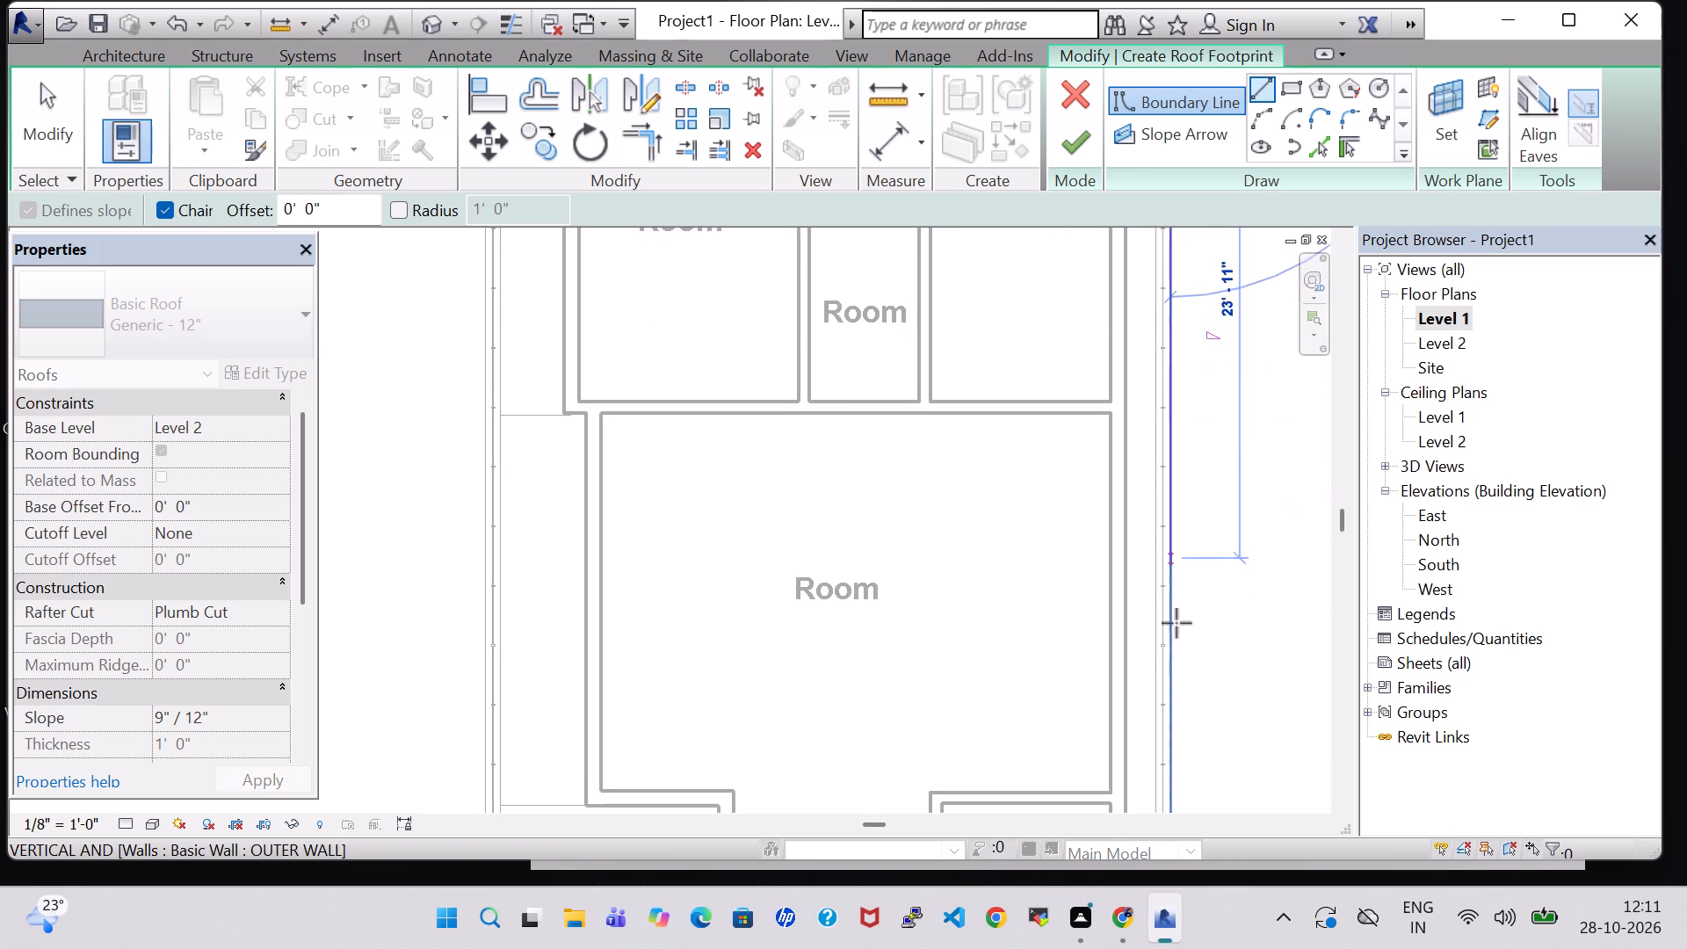
{"action": "middle_click_drag", "start_coordinate": [1175, 652], "coordinate": [1178, 244]}
{"action": "middle_click_drag", "start_coordinate": [1176, 759], "coordinate": [1178, 466]}
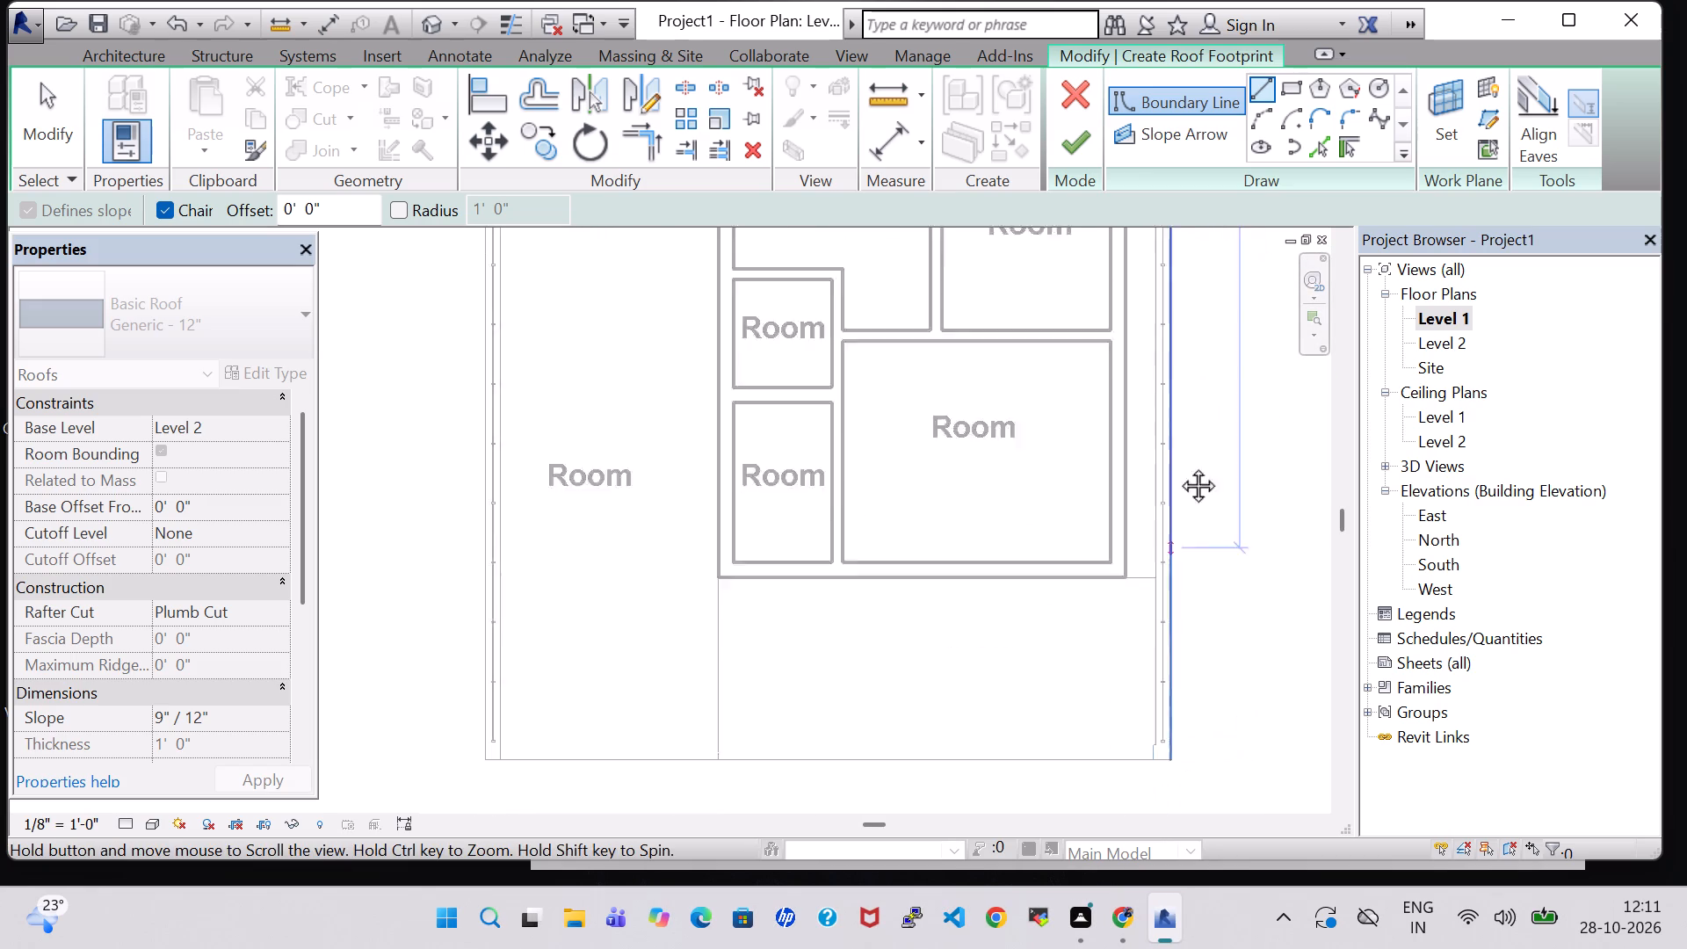
{"action": "middle_click_drag", "start_coordinate": [1178, 466], "coordinate": [1184, 383]}
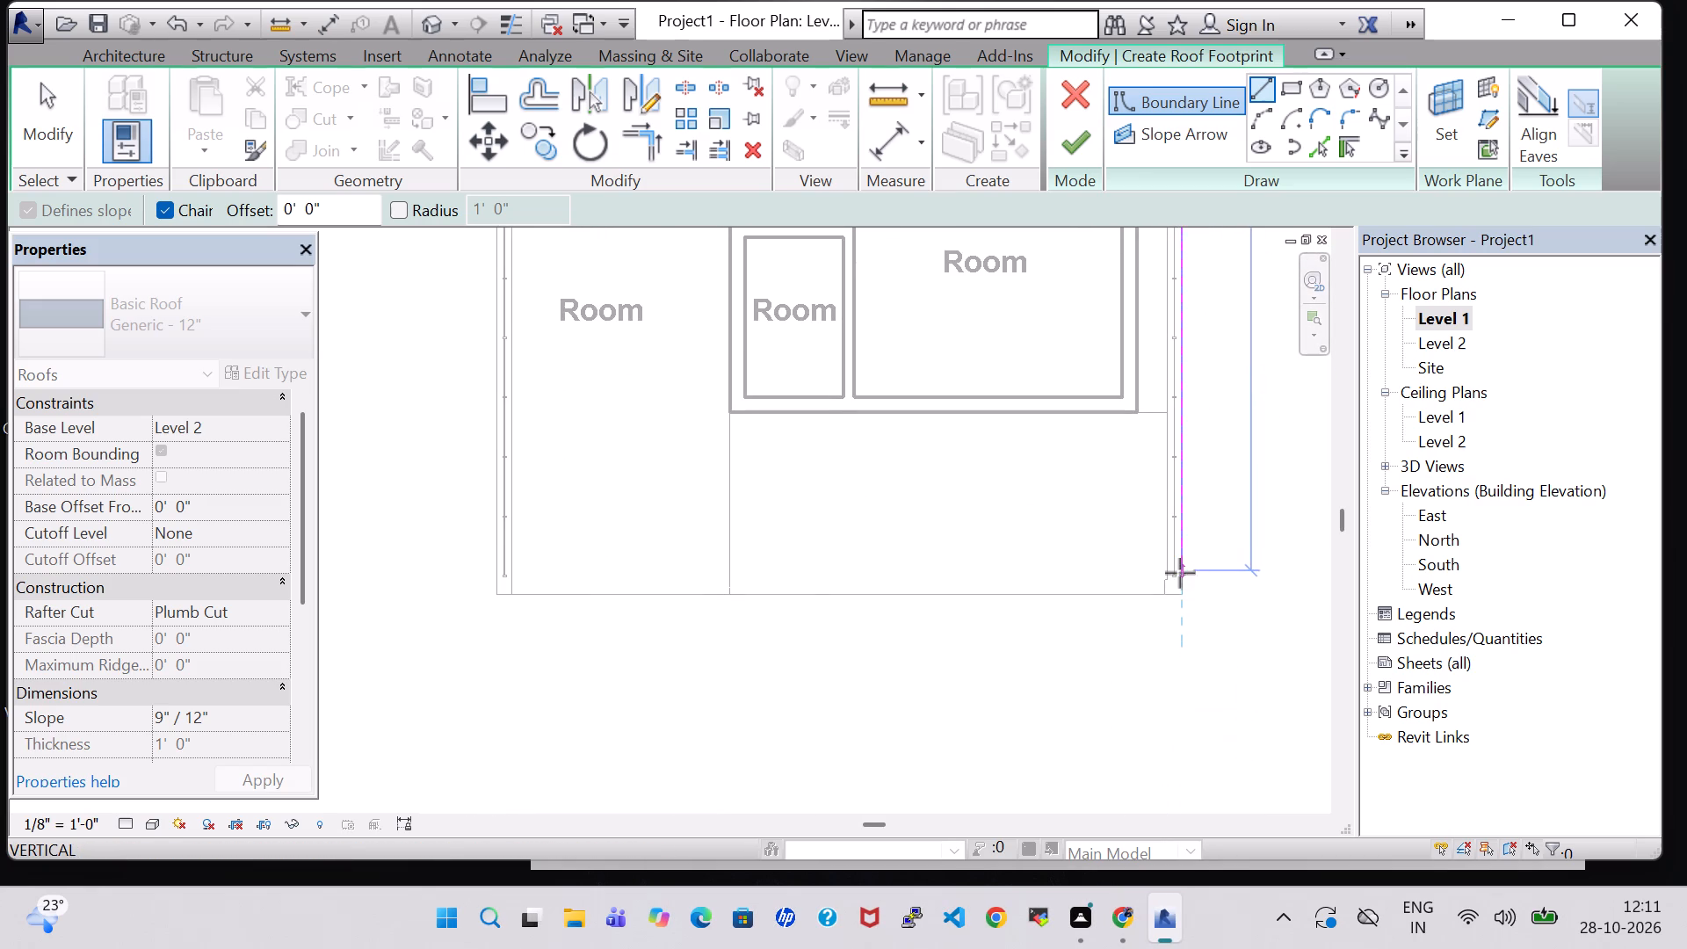
{"action": "left_click", "coordinate": [1184, 588]}
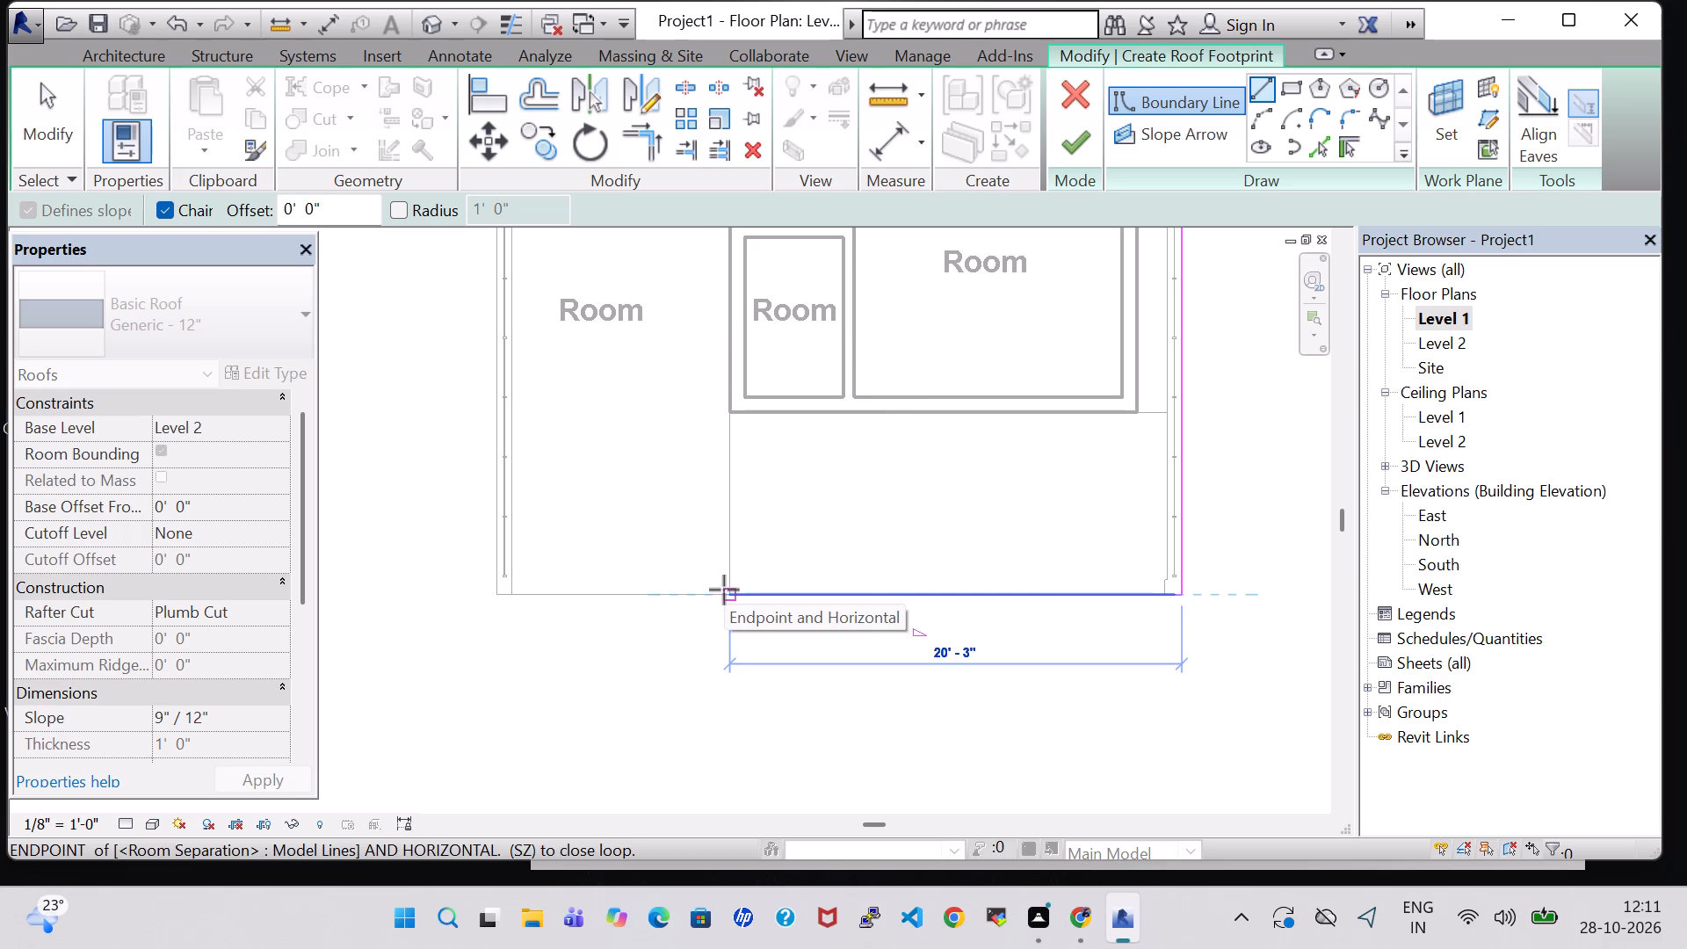
{"action": "left_click", "coordinate": [724, 590]}
{"action": "middle_click_drag", "start_coordinate": [735, 330], "coordinate": [703, 544]}
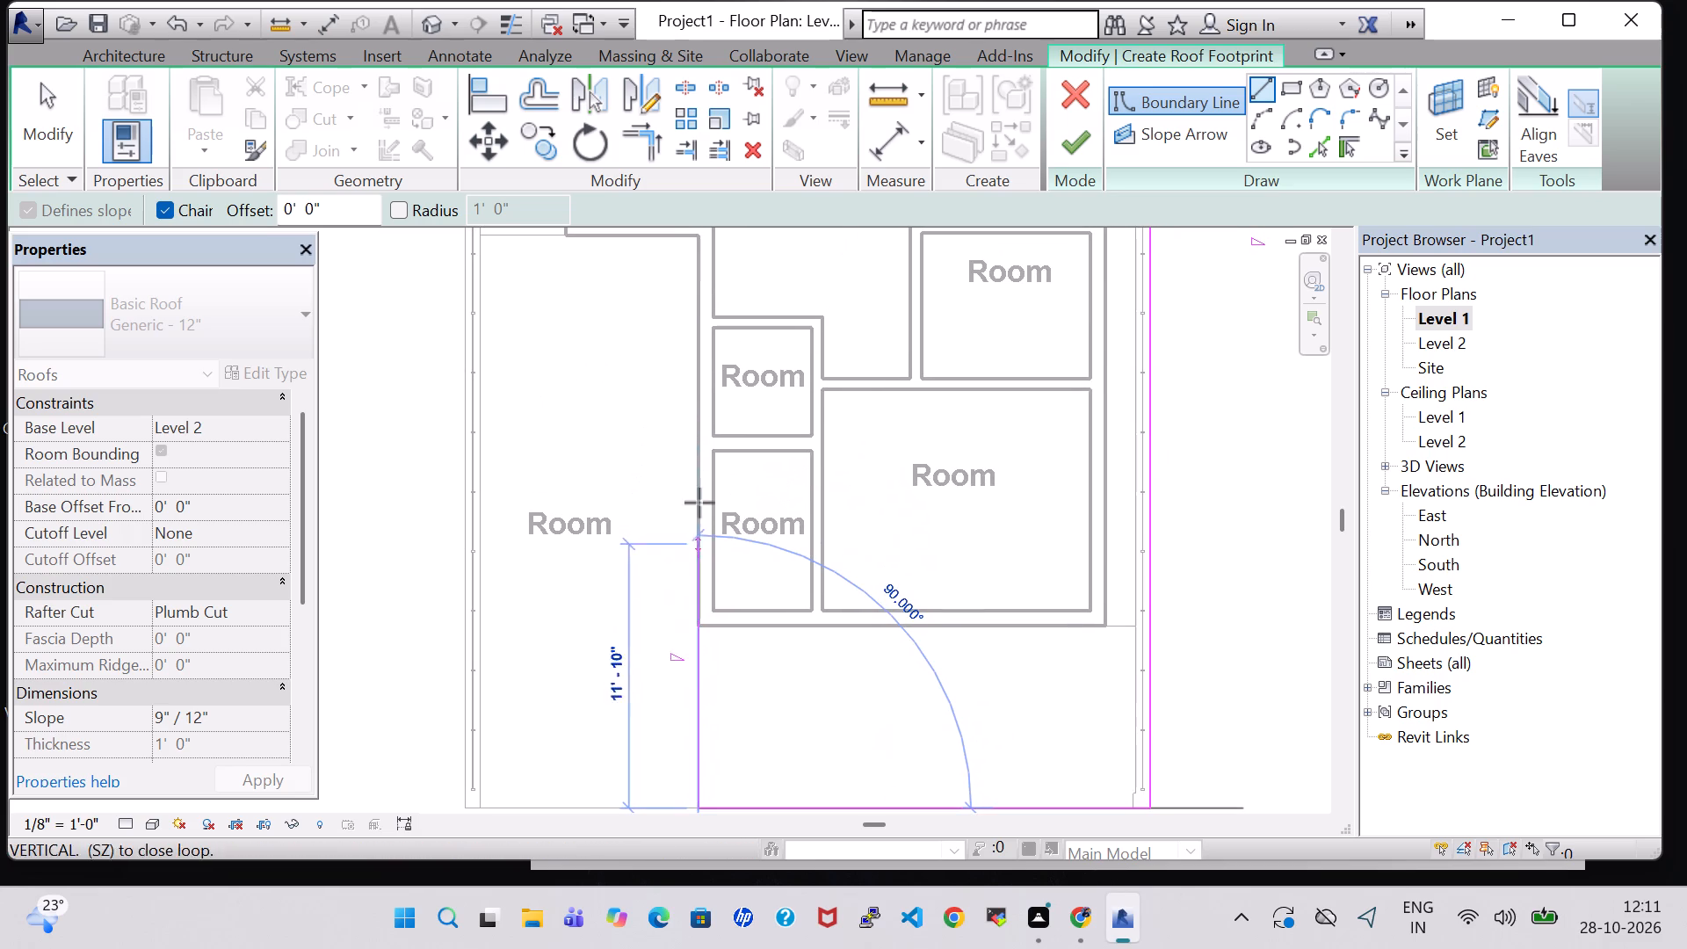
{"action": "left_click", "coordinate": [696, 237]}
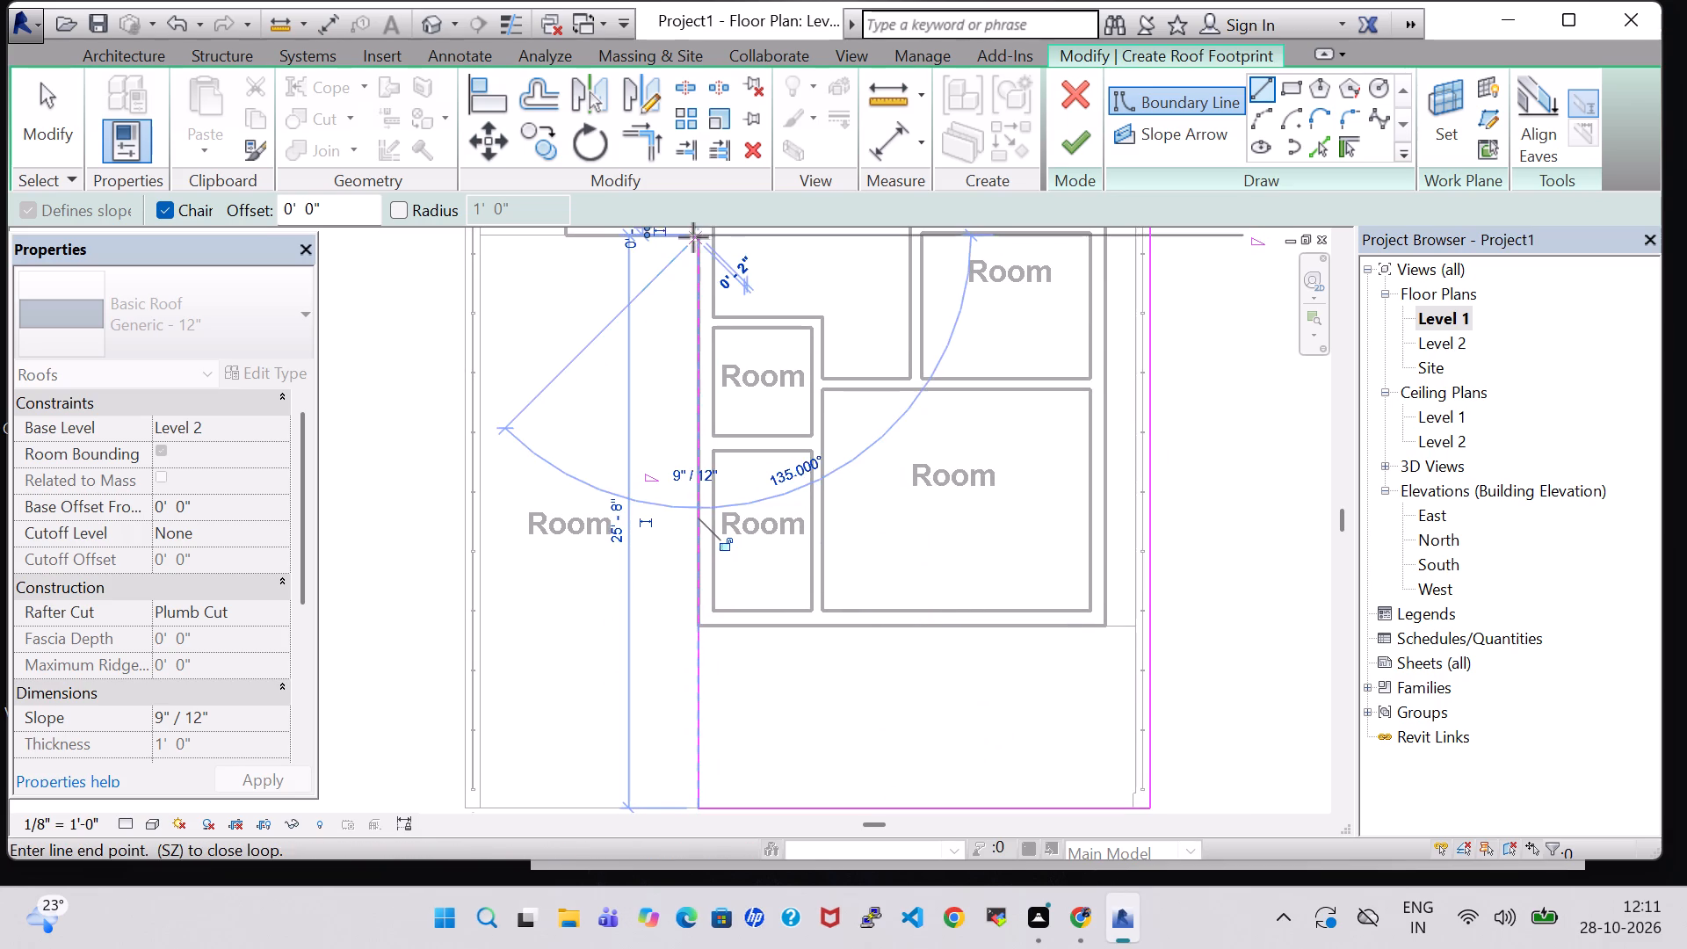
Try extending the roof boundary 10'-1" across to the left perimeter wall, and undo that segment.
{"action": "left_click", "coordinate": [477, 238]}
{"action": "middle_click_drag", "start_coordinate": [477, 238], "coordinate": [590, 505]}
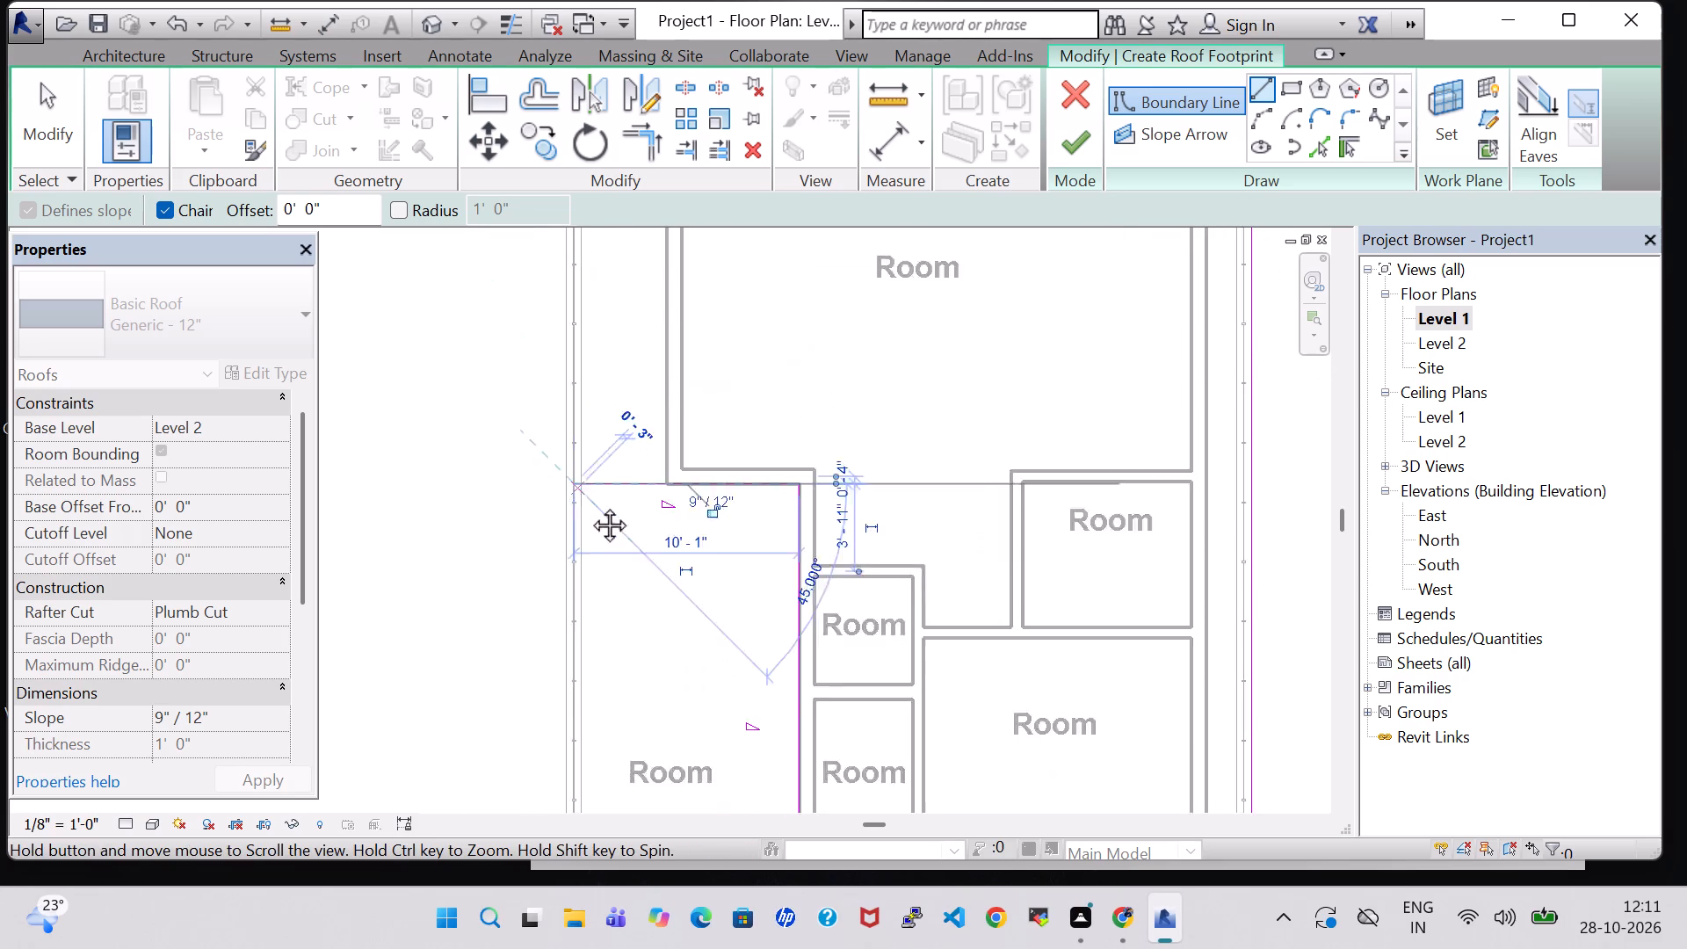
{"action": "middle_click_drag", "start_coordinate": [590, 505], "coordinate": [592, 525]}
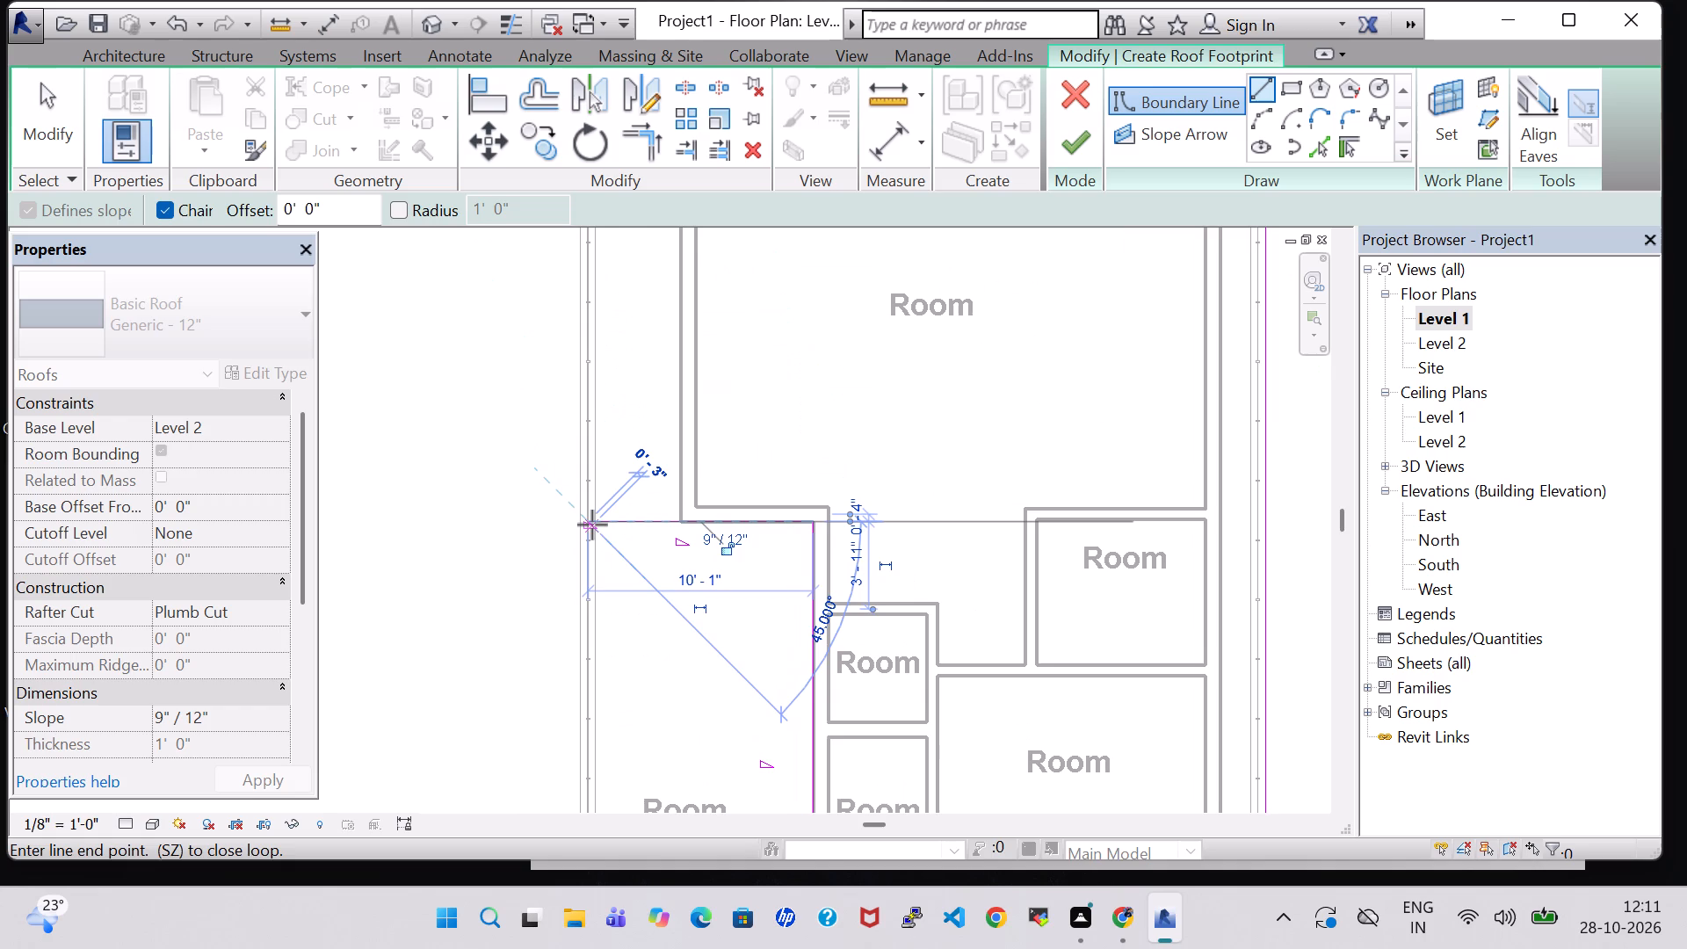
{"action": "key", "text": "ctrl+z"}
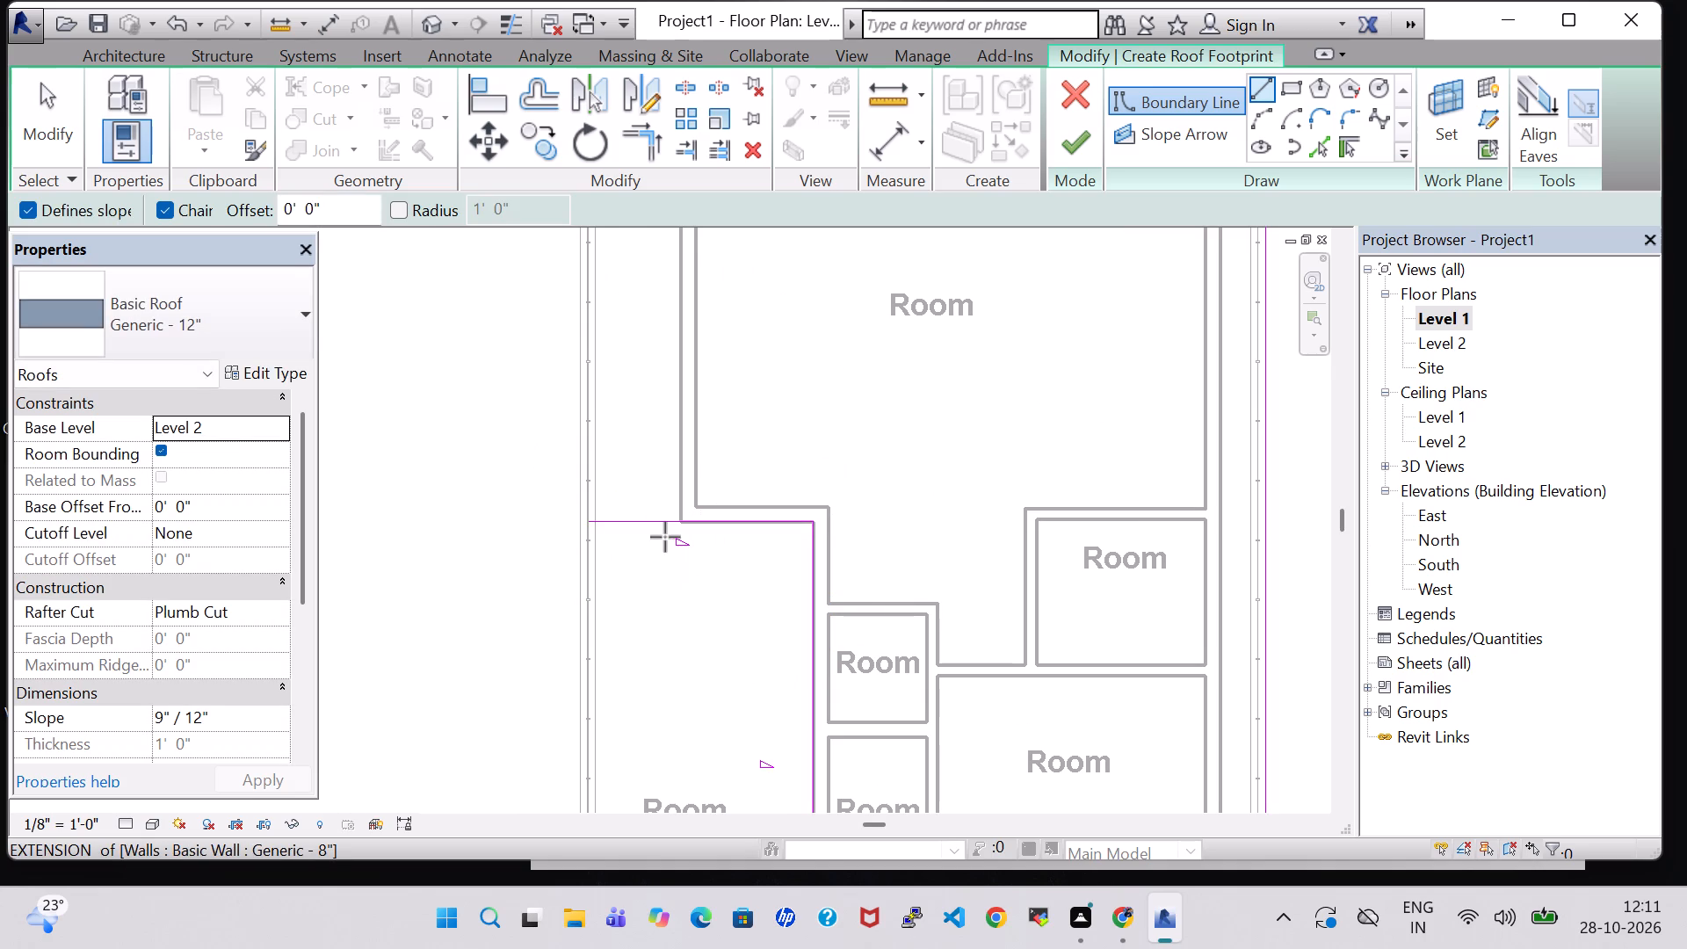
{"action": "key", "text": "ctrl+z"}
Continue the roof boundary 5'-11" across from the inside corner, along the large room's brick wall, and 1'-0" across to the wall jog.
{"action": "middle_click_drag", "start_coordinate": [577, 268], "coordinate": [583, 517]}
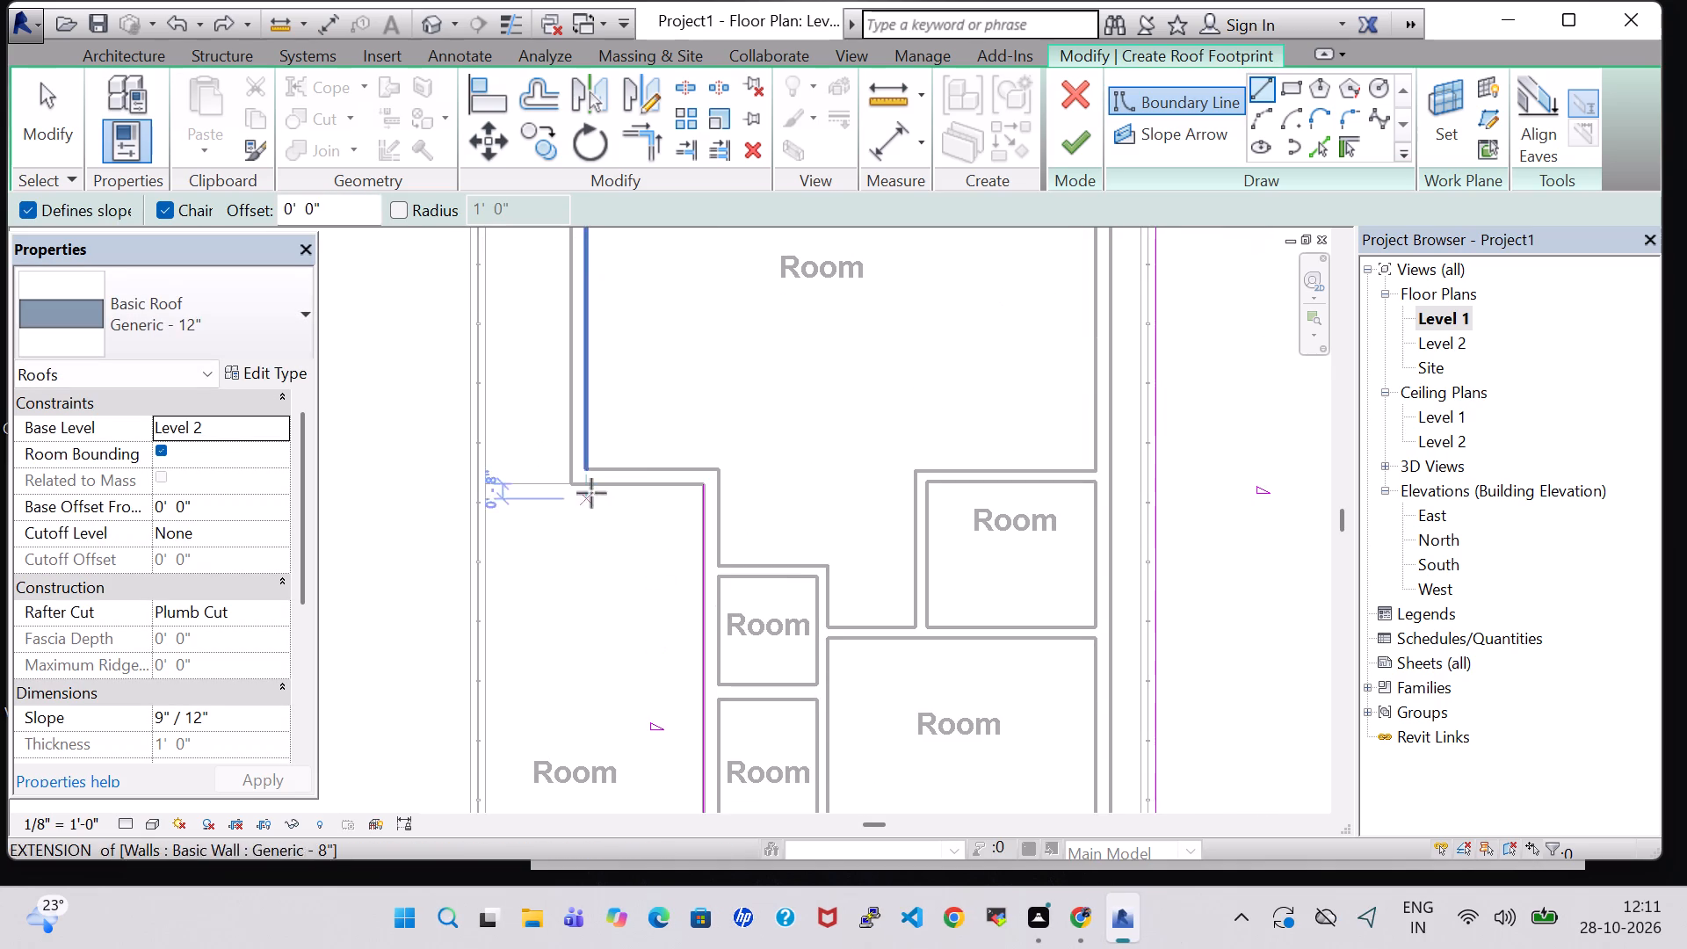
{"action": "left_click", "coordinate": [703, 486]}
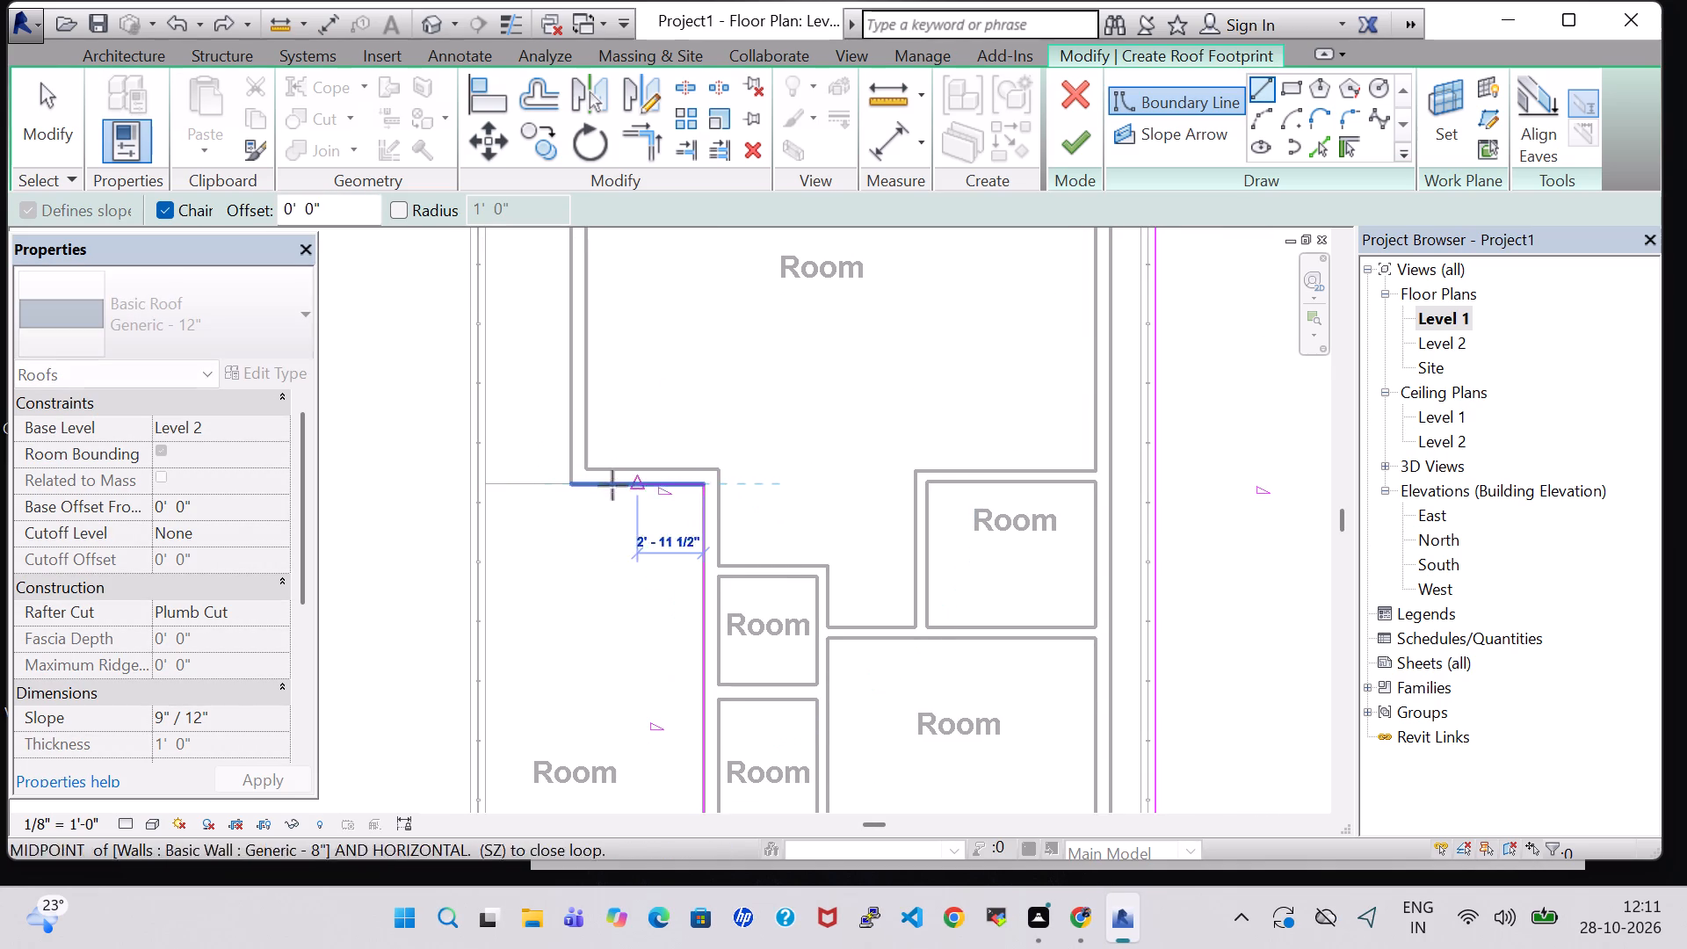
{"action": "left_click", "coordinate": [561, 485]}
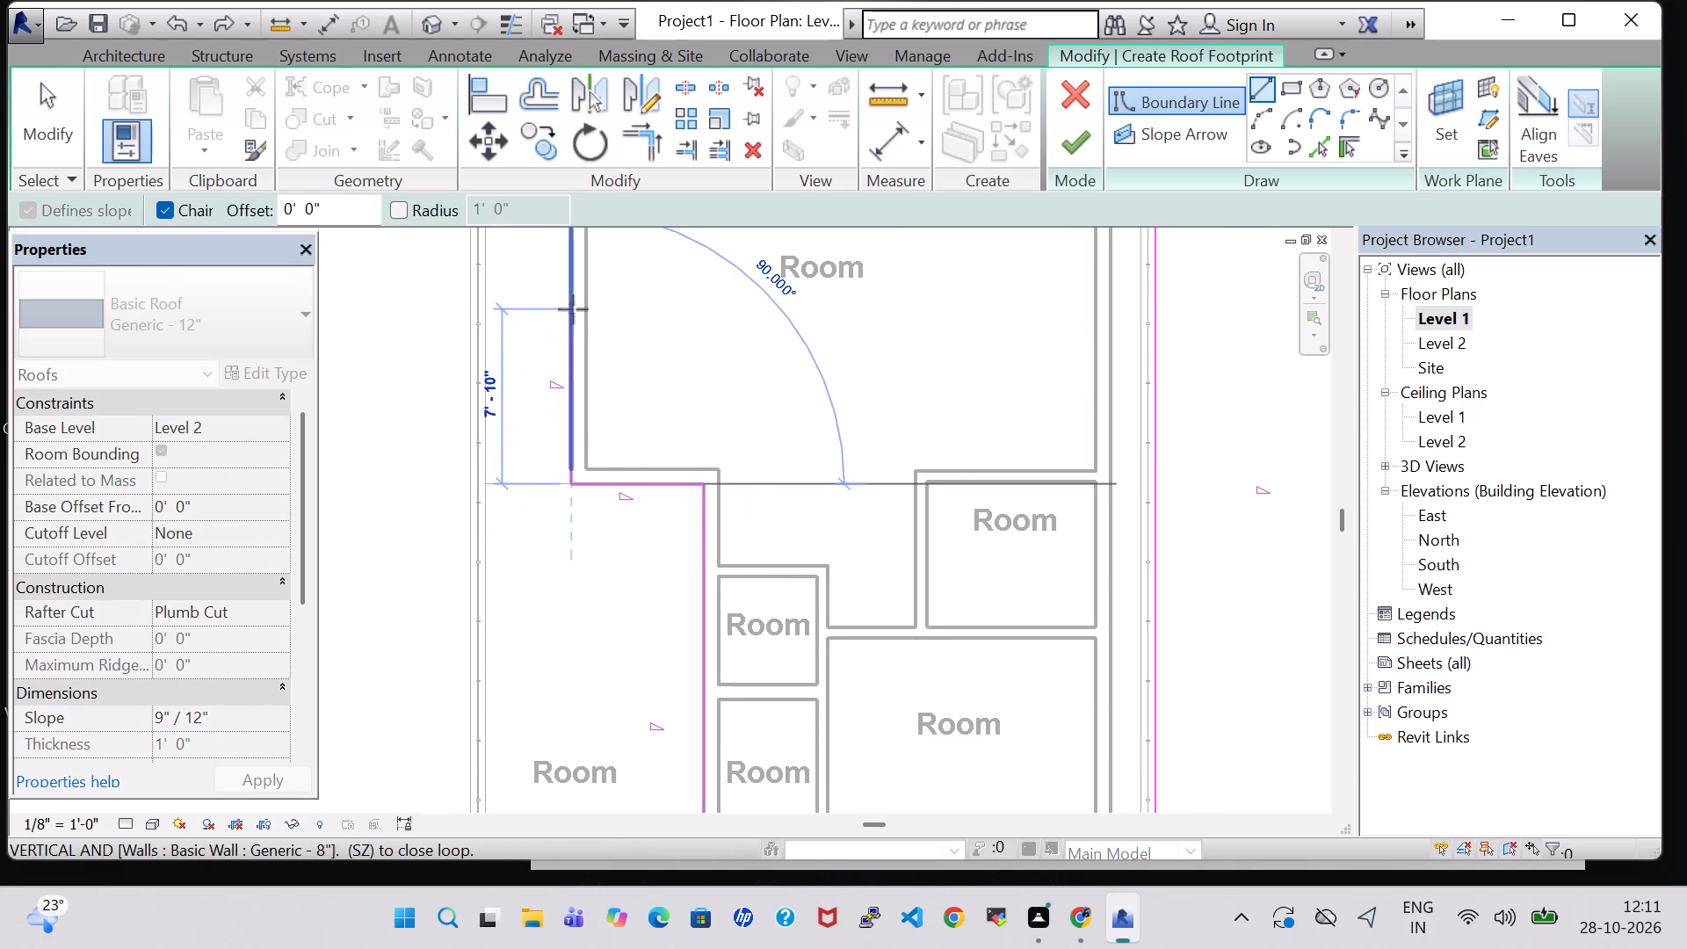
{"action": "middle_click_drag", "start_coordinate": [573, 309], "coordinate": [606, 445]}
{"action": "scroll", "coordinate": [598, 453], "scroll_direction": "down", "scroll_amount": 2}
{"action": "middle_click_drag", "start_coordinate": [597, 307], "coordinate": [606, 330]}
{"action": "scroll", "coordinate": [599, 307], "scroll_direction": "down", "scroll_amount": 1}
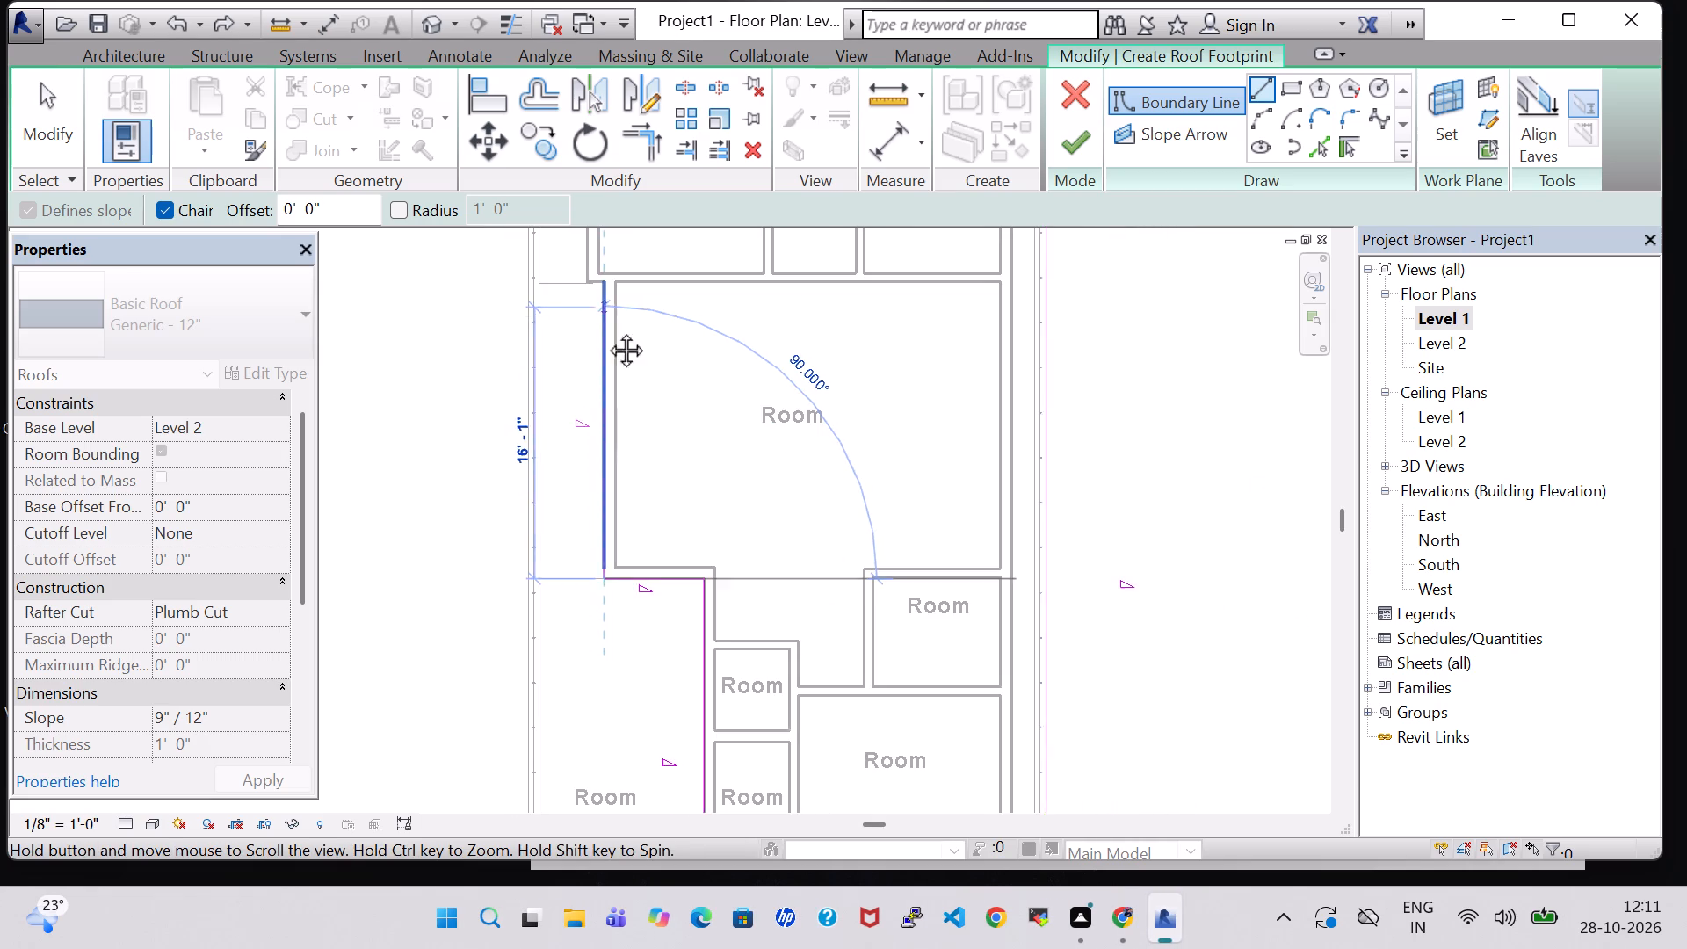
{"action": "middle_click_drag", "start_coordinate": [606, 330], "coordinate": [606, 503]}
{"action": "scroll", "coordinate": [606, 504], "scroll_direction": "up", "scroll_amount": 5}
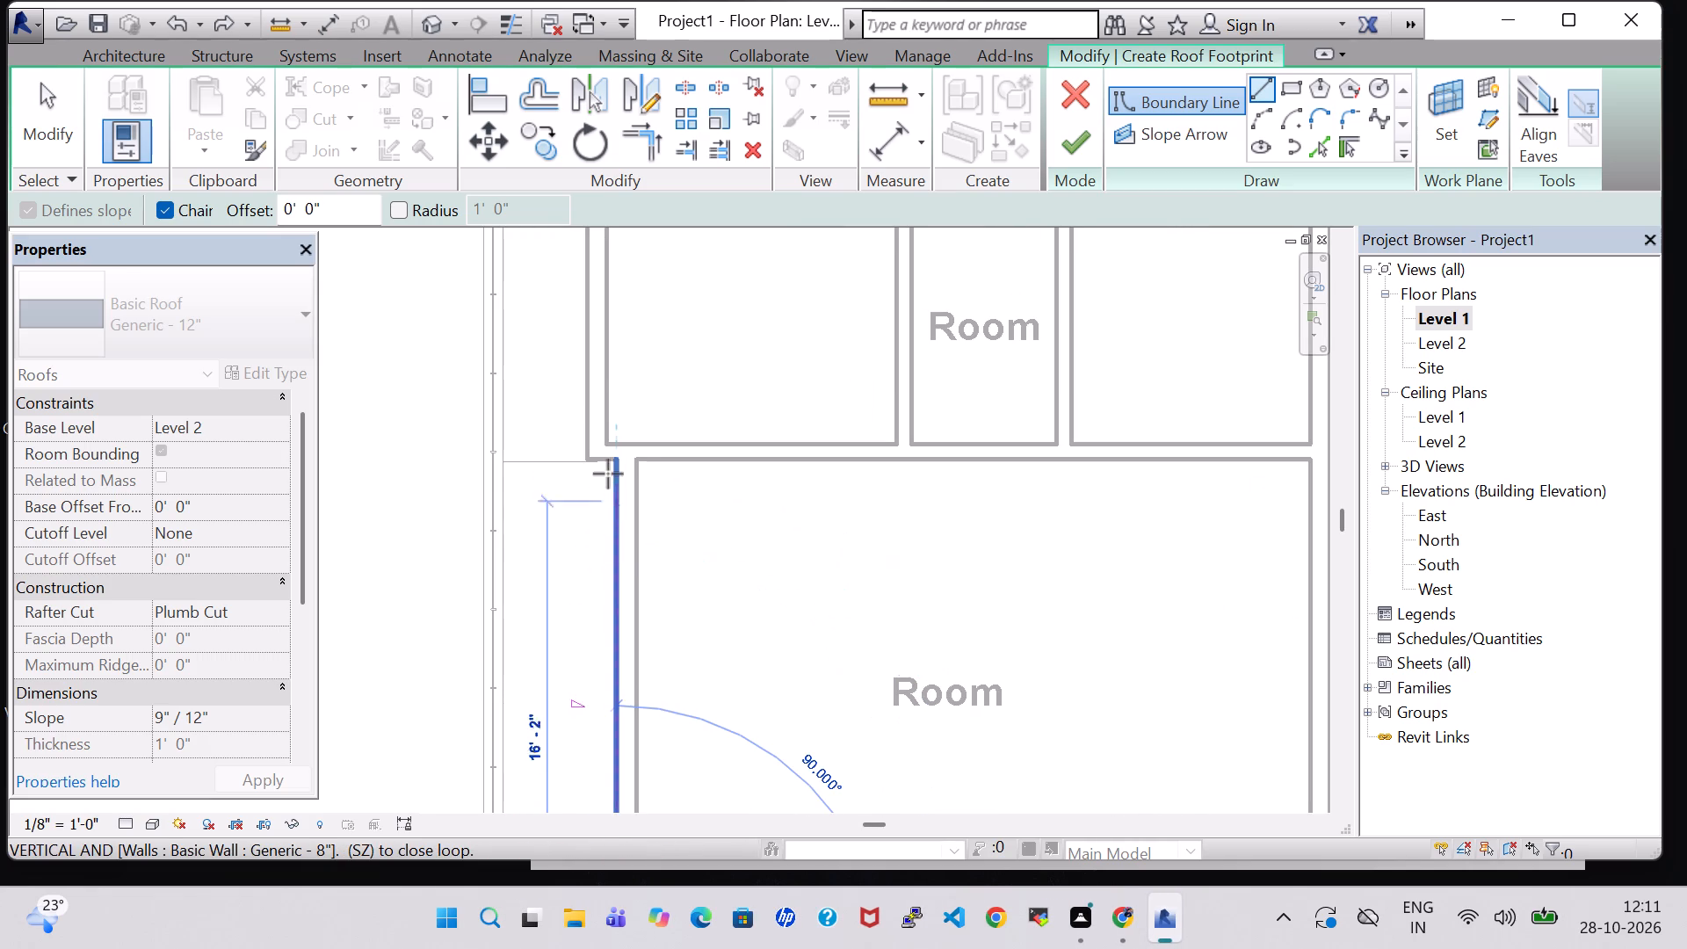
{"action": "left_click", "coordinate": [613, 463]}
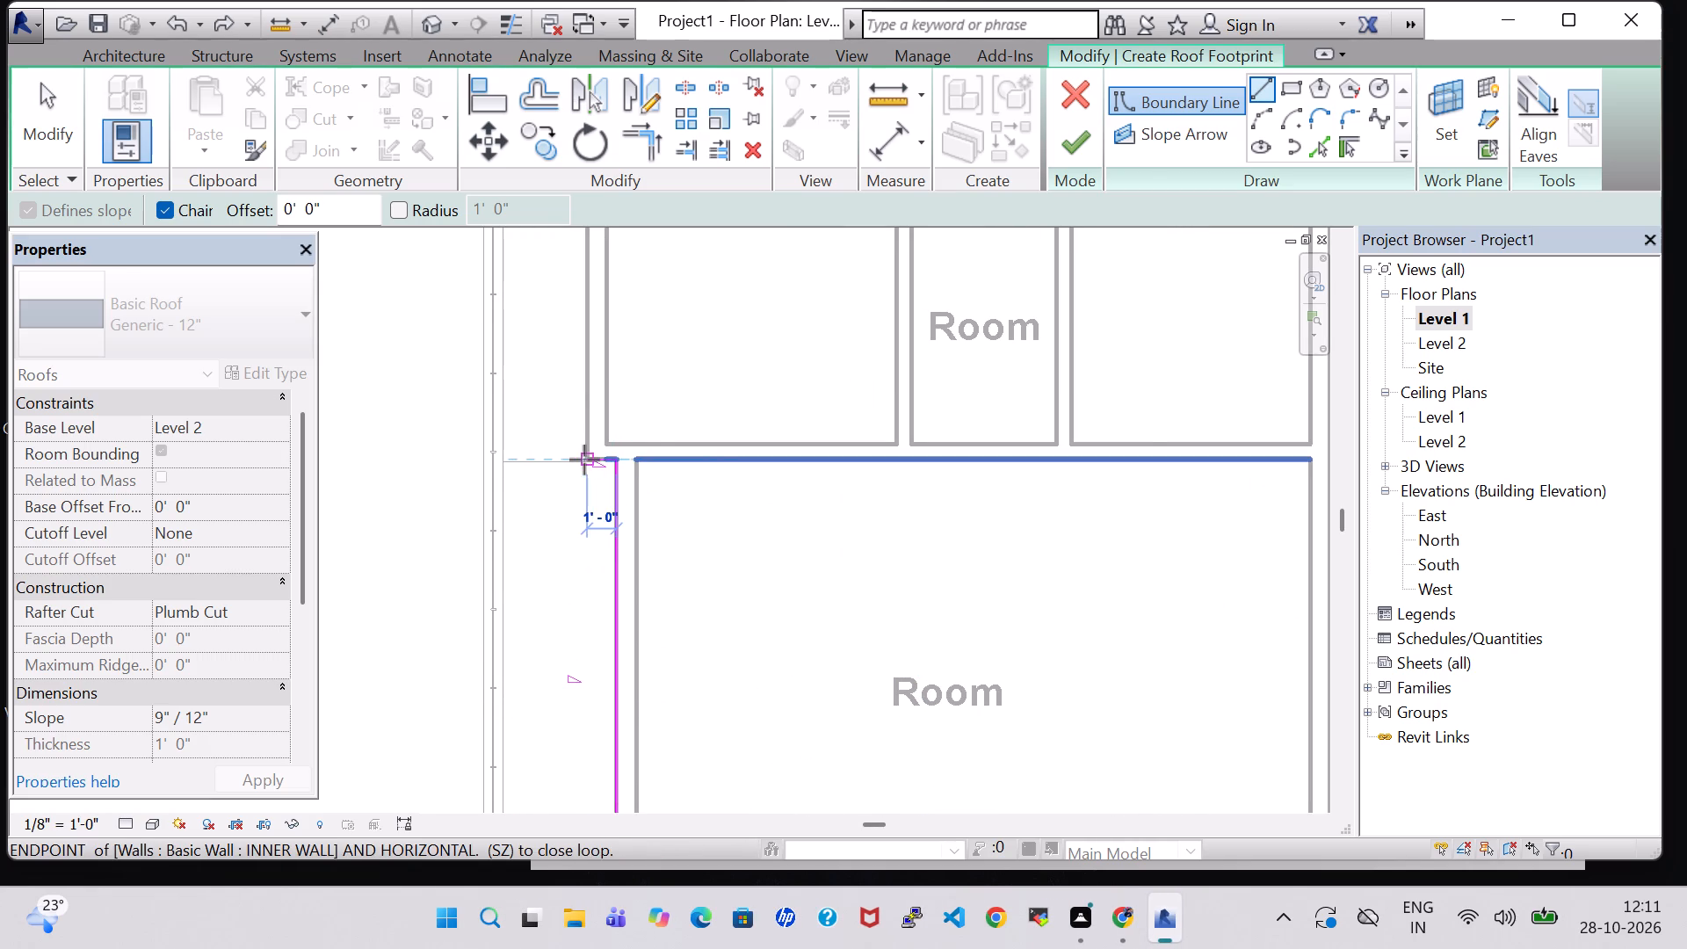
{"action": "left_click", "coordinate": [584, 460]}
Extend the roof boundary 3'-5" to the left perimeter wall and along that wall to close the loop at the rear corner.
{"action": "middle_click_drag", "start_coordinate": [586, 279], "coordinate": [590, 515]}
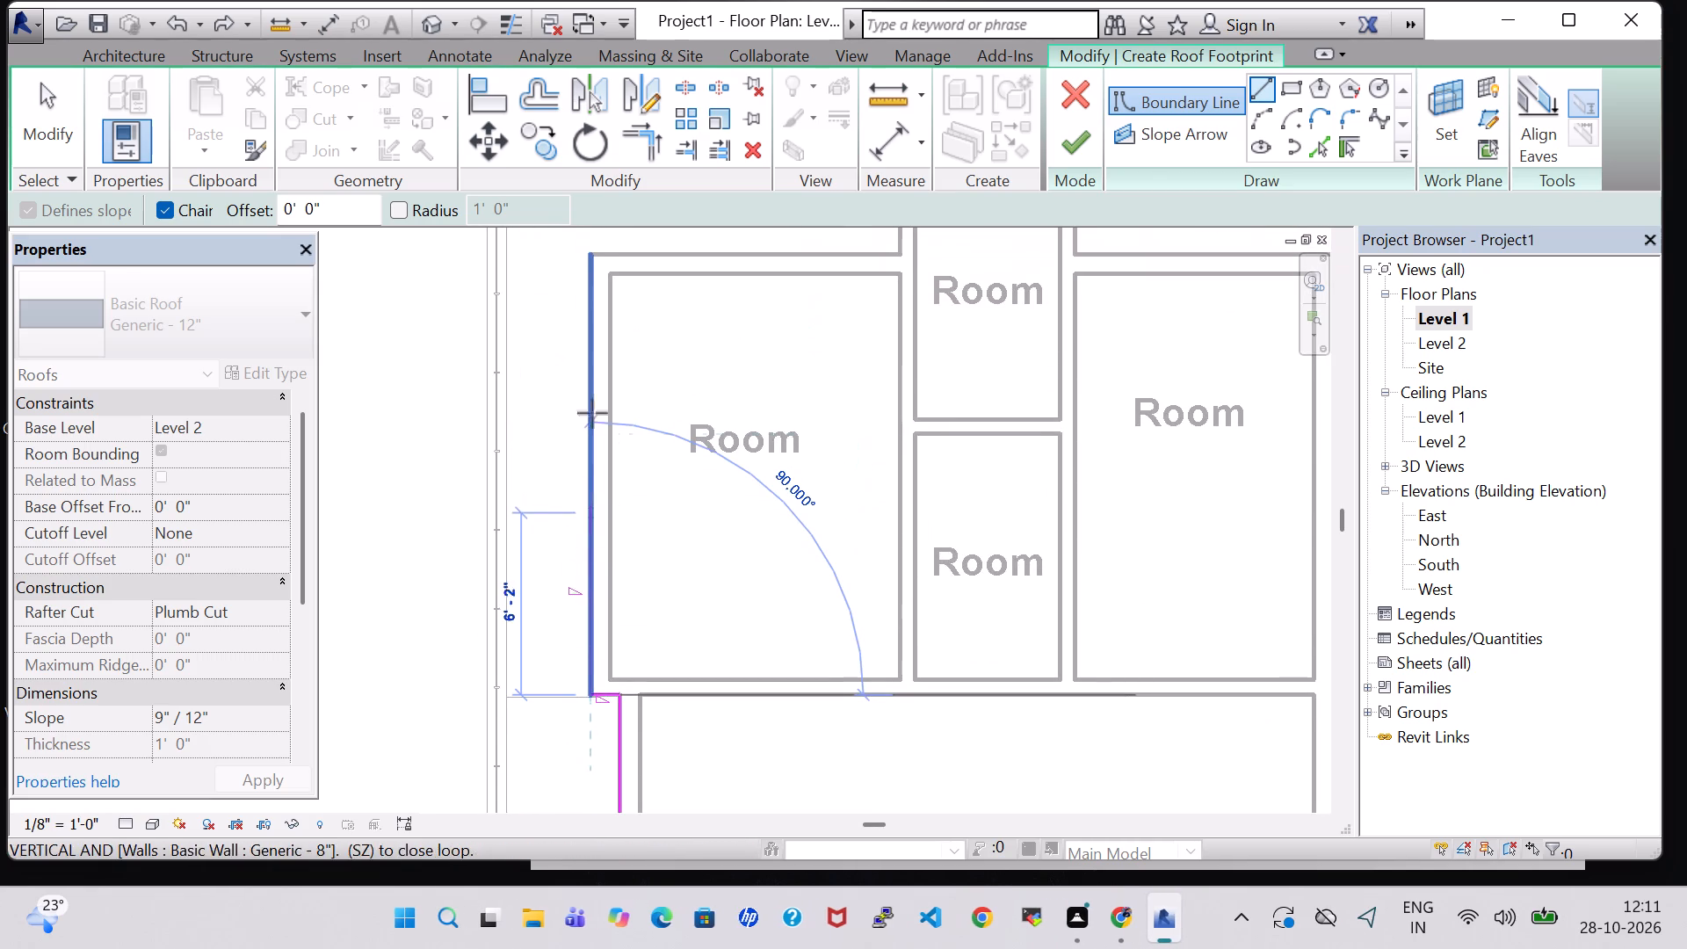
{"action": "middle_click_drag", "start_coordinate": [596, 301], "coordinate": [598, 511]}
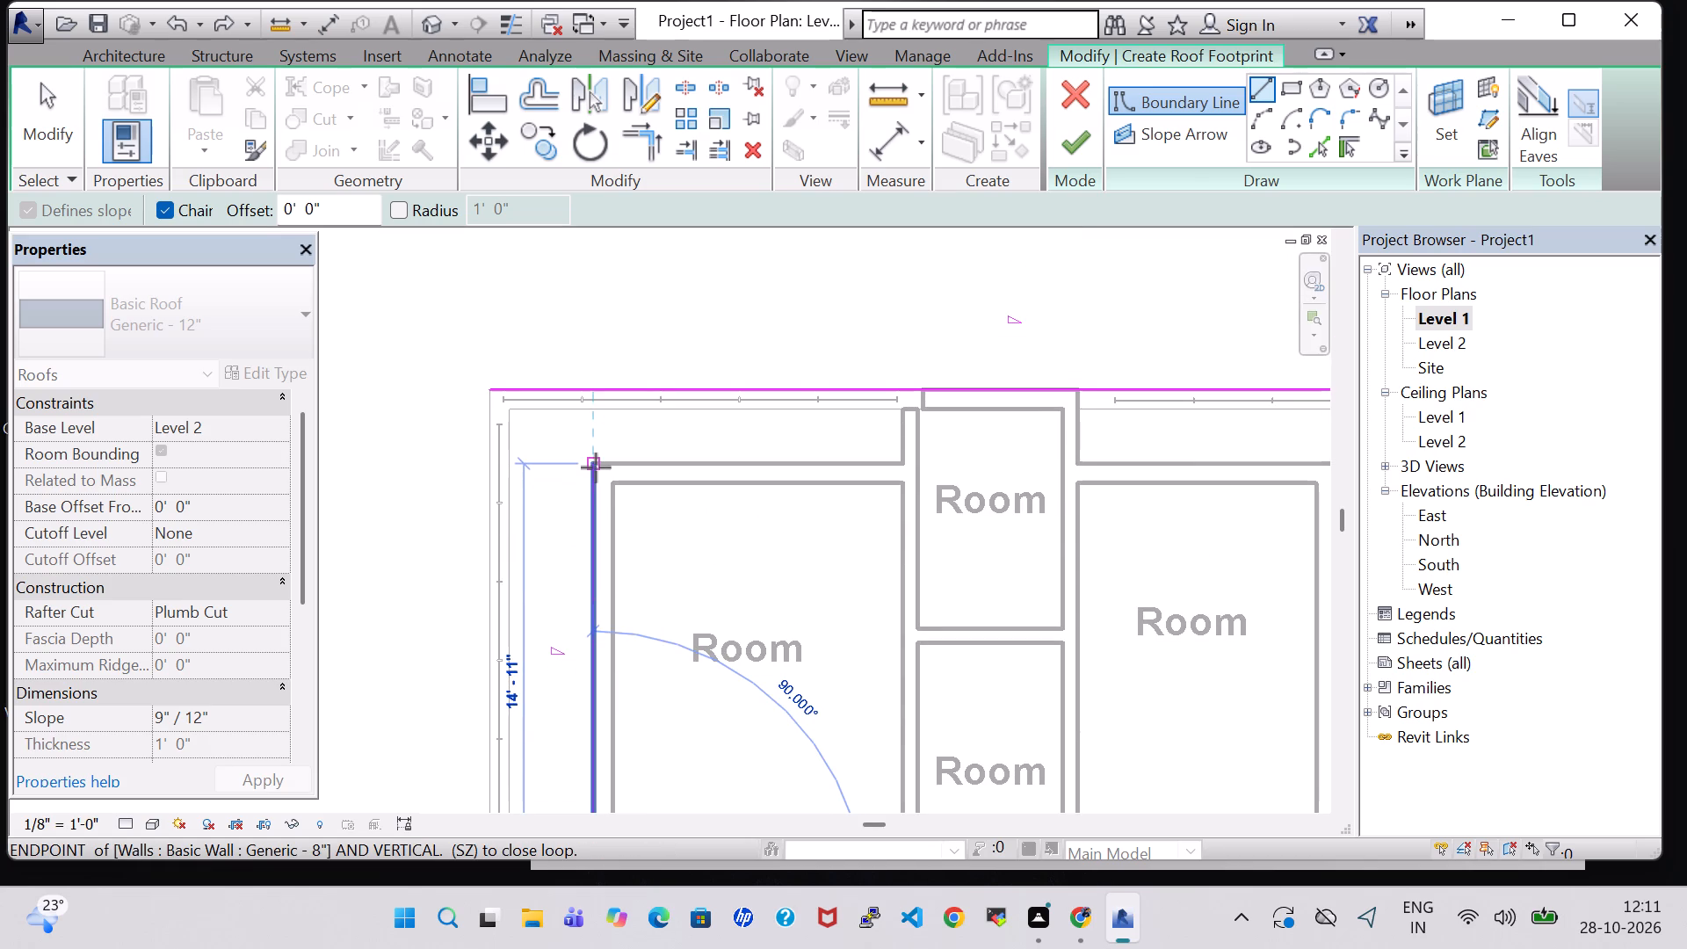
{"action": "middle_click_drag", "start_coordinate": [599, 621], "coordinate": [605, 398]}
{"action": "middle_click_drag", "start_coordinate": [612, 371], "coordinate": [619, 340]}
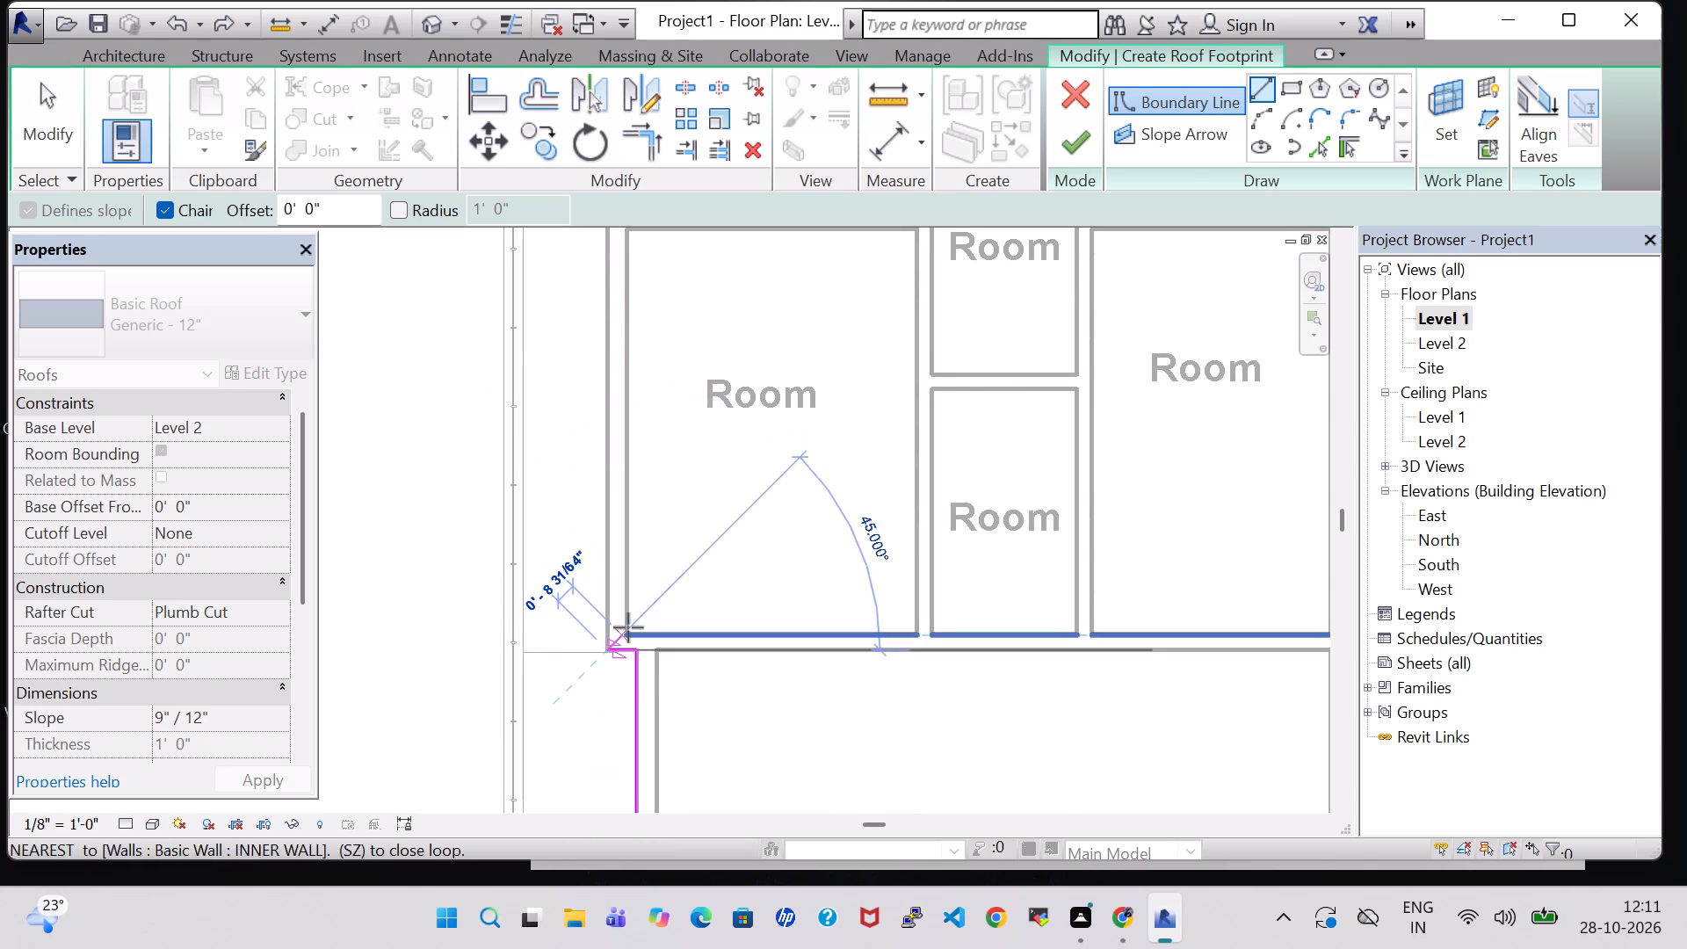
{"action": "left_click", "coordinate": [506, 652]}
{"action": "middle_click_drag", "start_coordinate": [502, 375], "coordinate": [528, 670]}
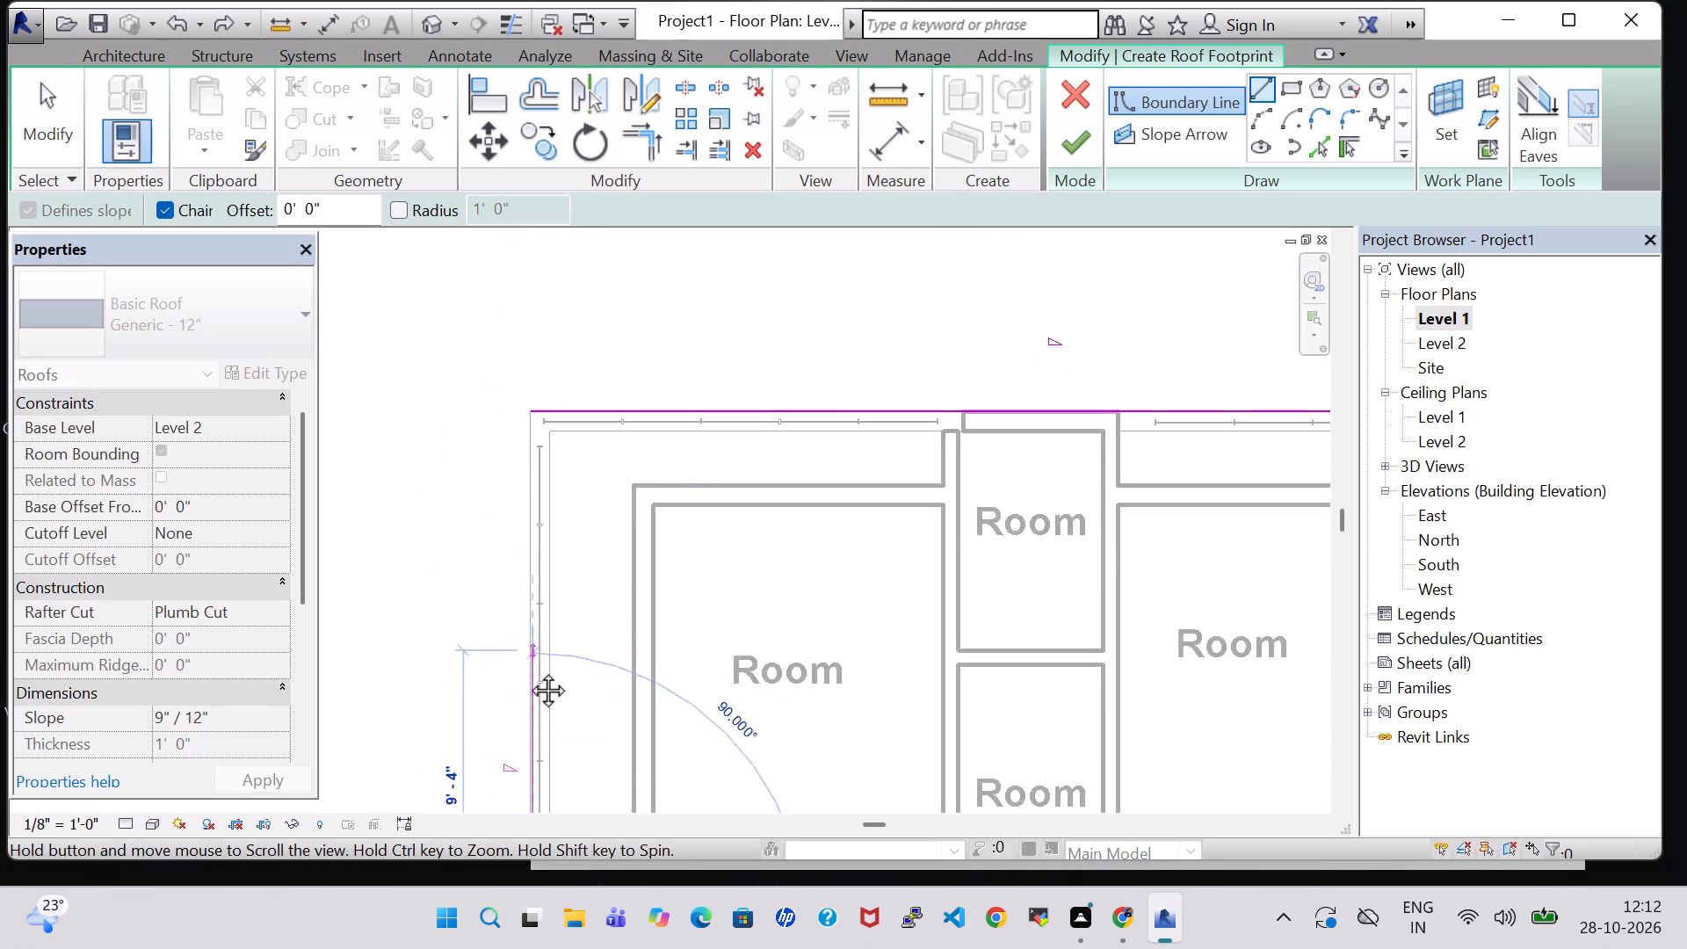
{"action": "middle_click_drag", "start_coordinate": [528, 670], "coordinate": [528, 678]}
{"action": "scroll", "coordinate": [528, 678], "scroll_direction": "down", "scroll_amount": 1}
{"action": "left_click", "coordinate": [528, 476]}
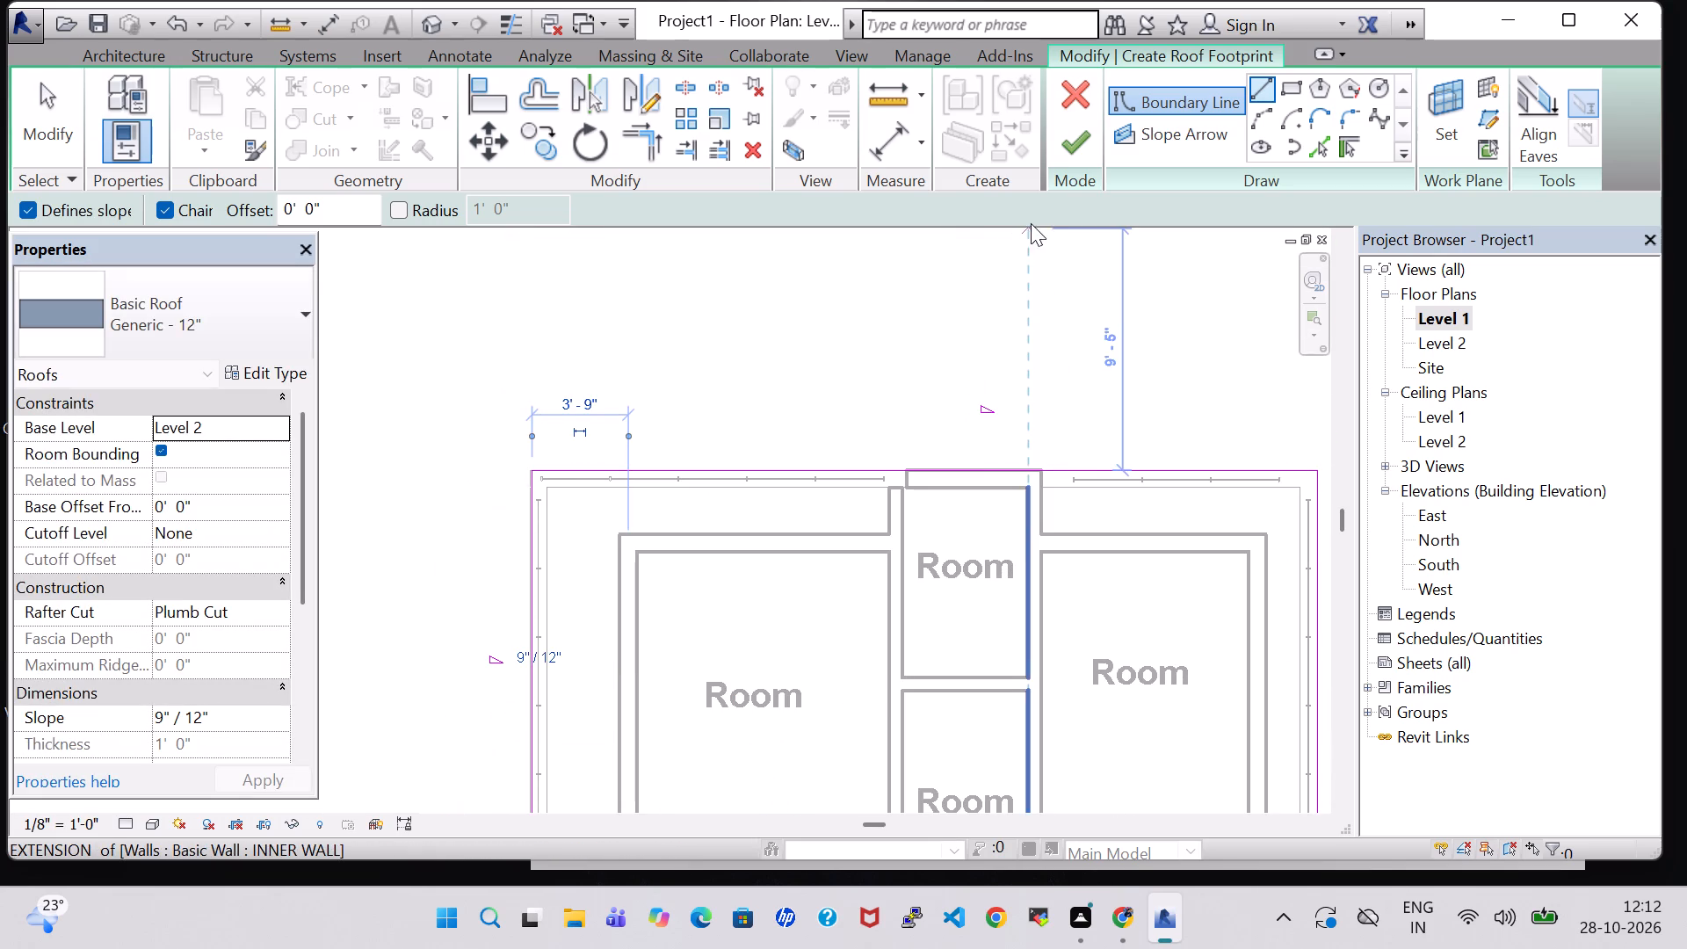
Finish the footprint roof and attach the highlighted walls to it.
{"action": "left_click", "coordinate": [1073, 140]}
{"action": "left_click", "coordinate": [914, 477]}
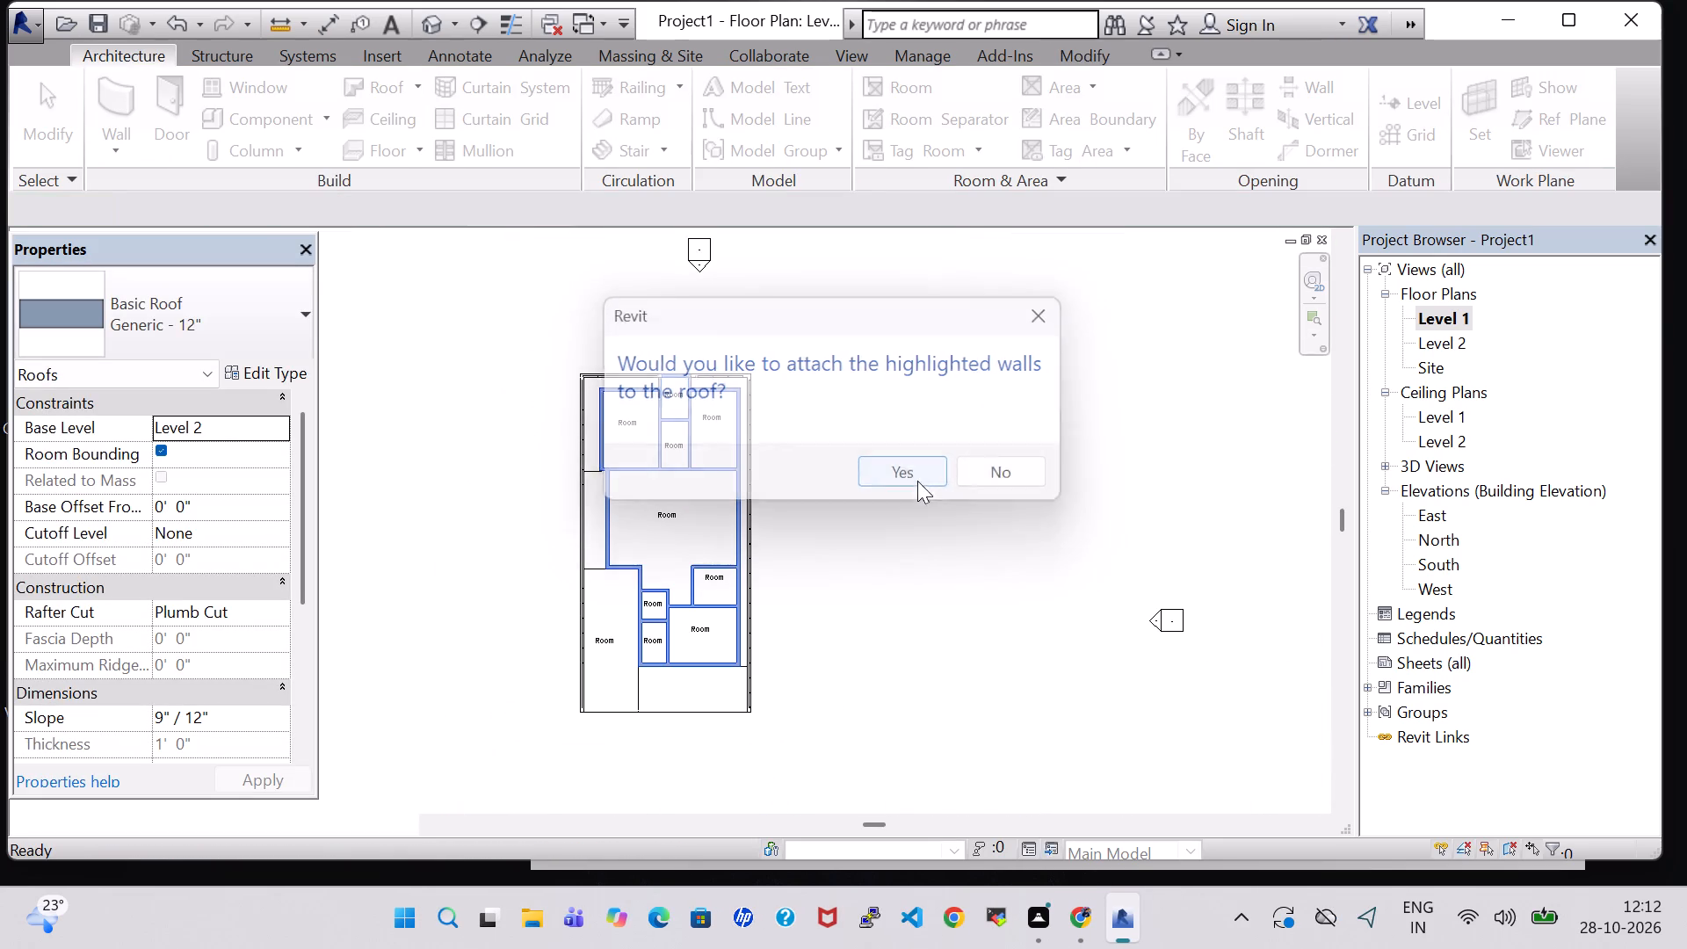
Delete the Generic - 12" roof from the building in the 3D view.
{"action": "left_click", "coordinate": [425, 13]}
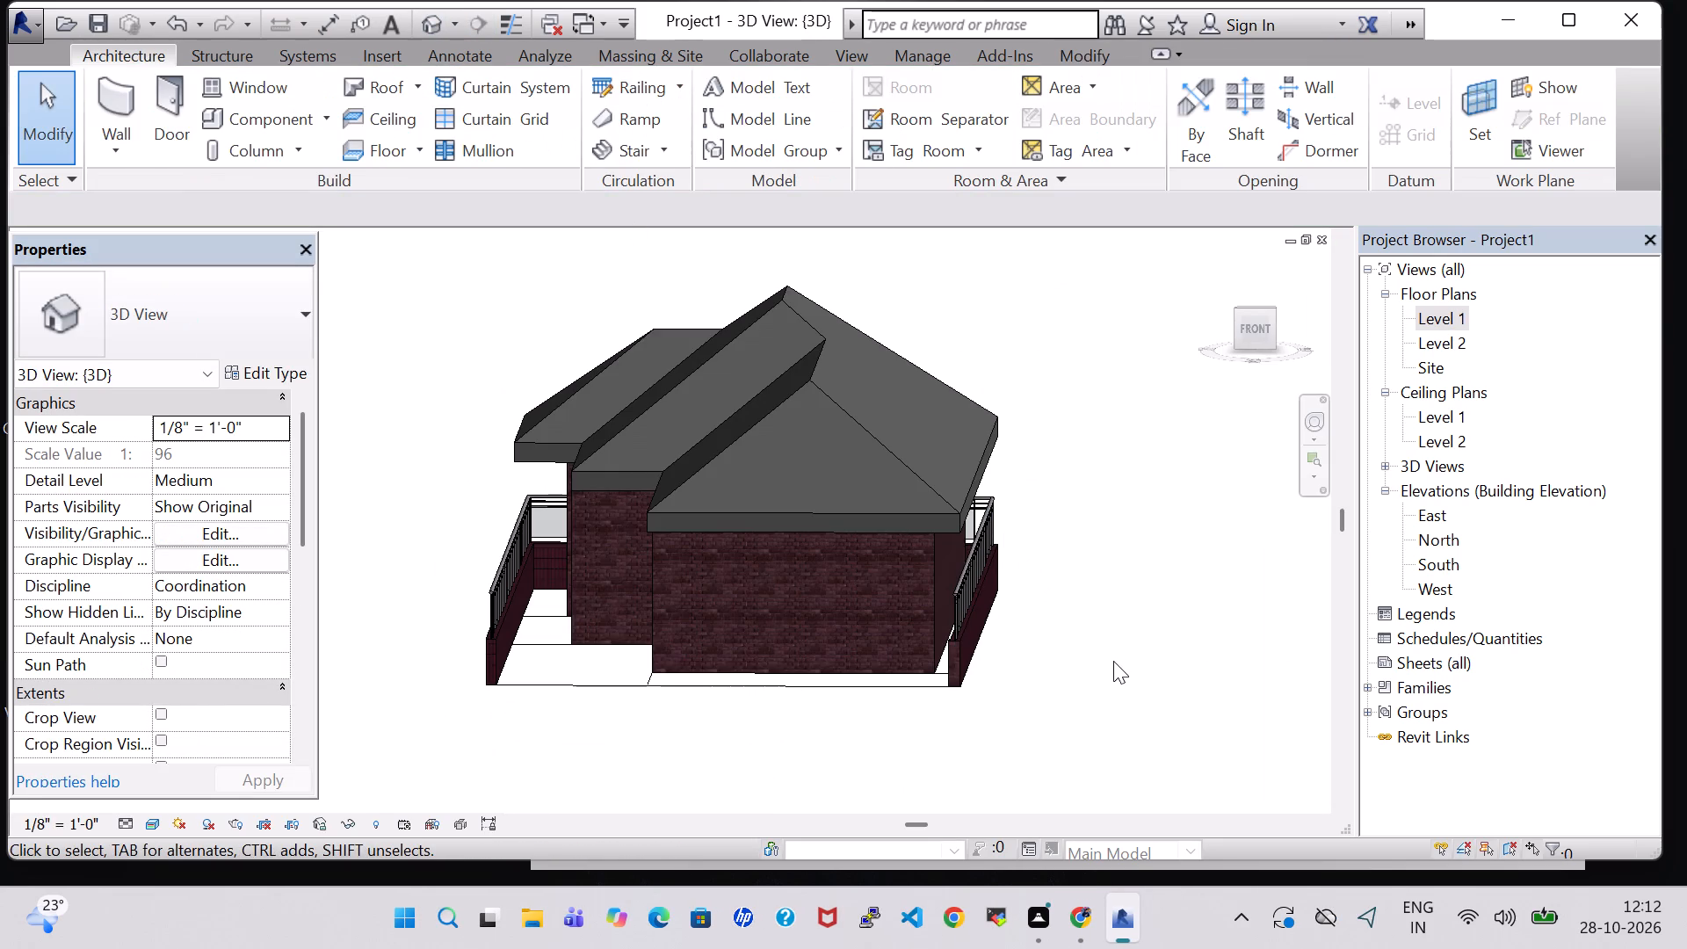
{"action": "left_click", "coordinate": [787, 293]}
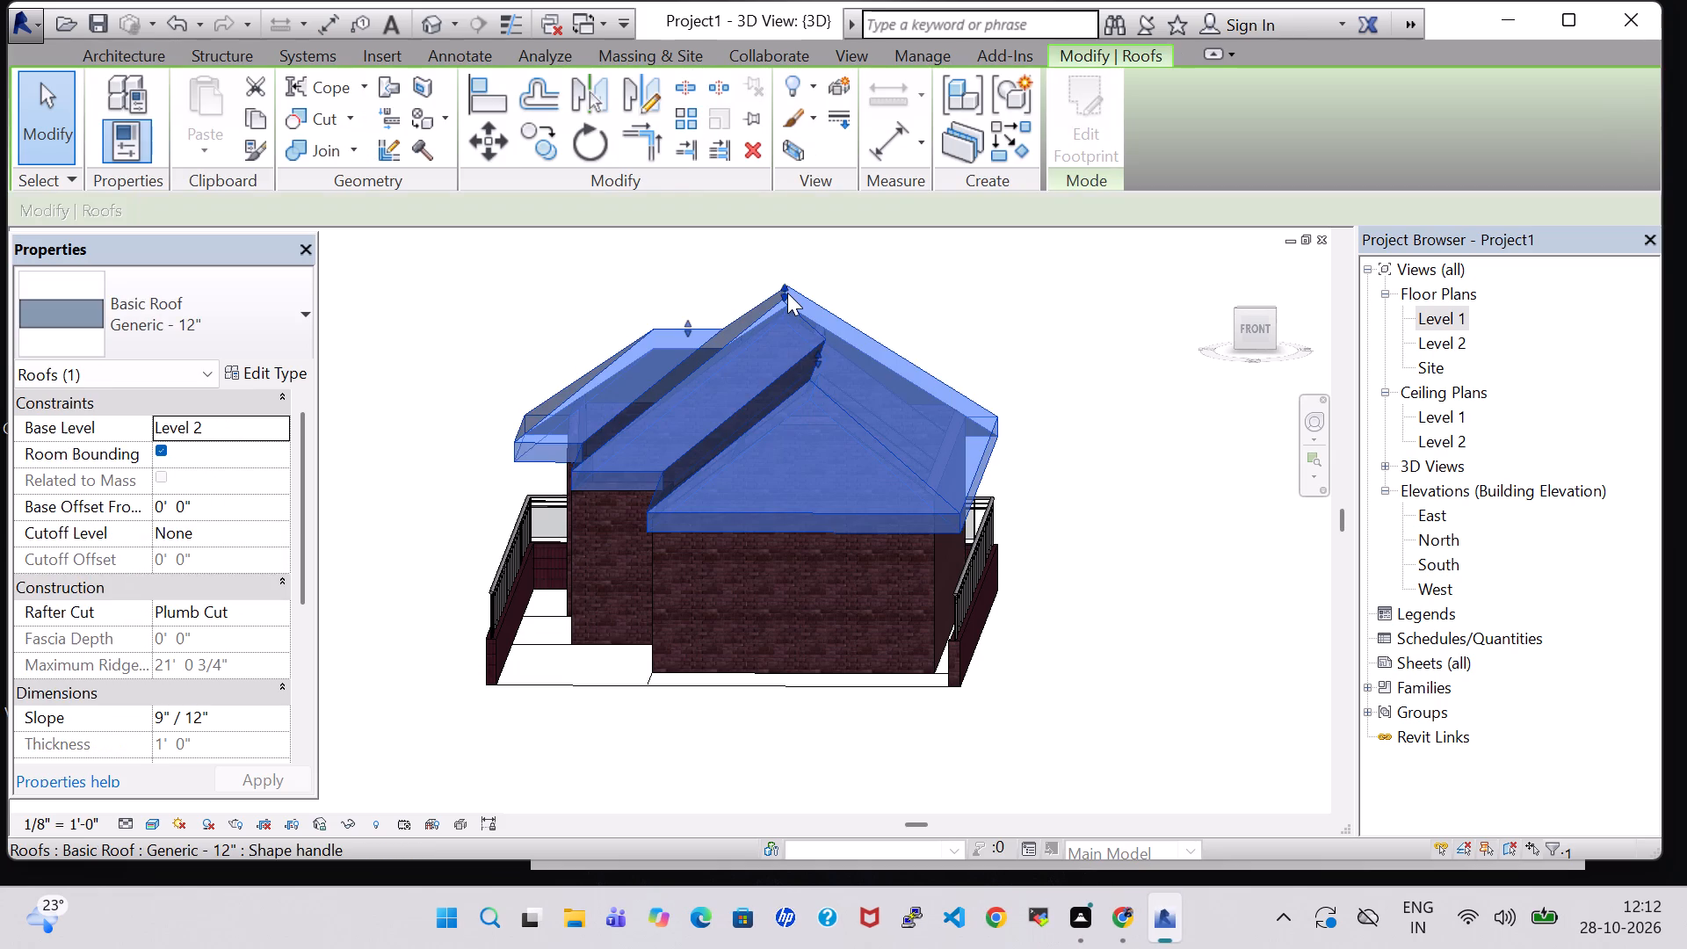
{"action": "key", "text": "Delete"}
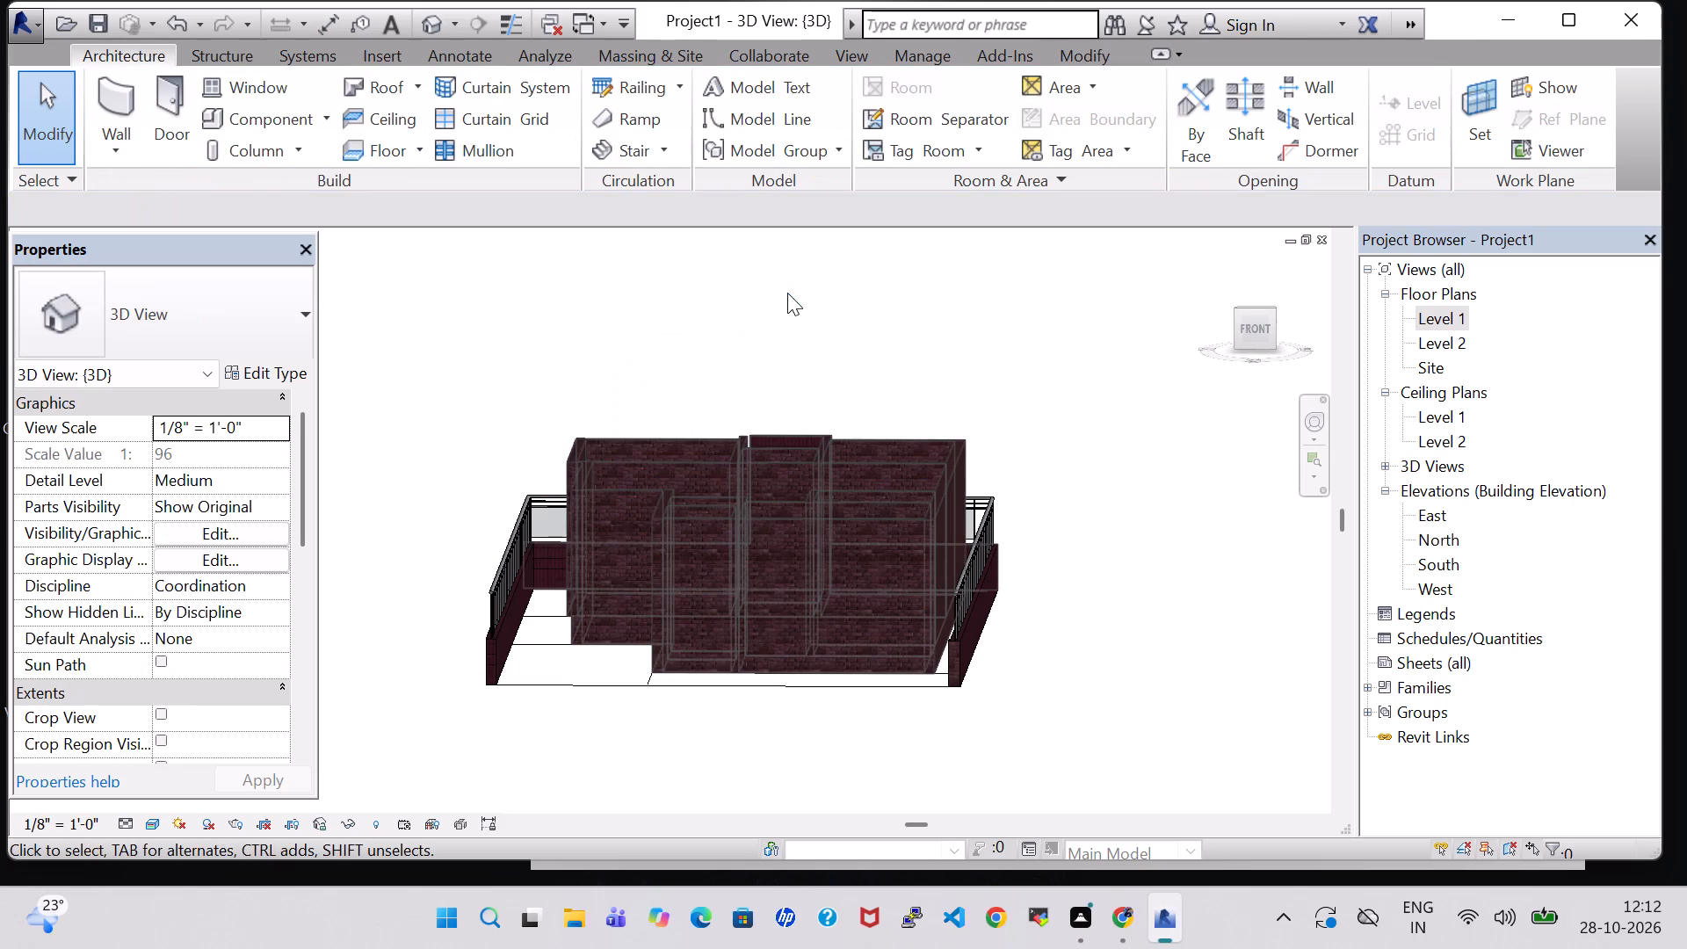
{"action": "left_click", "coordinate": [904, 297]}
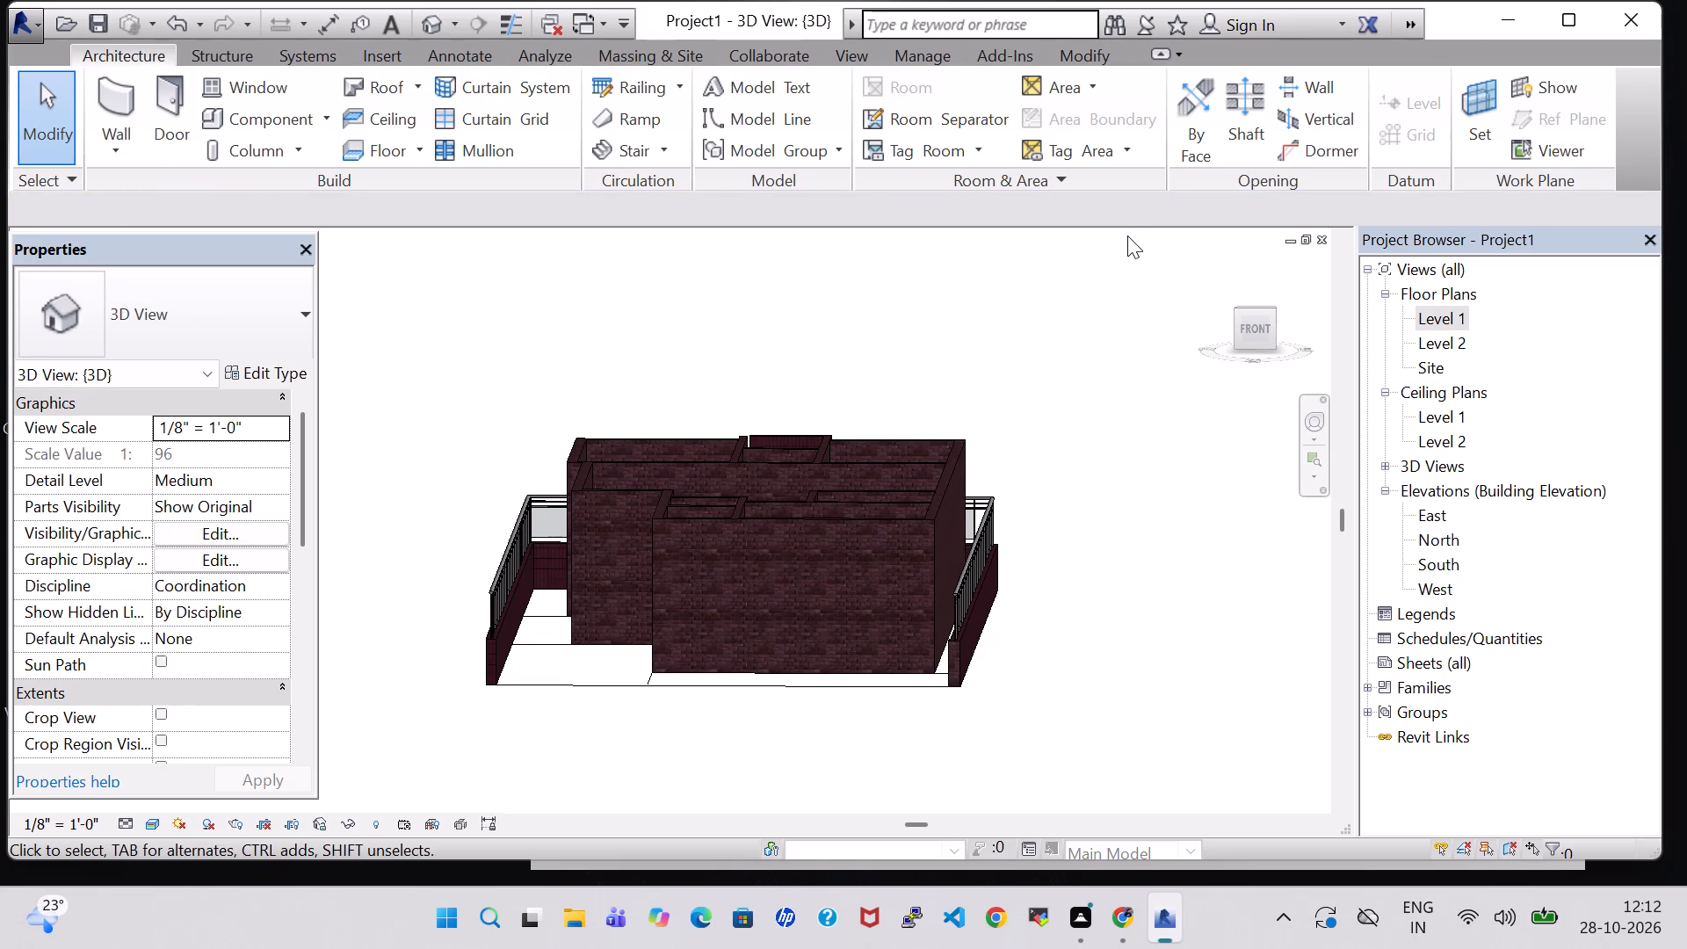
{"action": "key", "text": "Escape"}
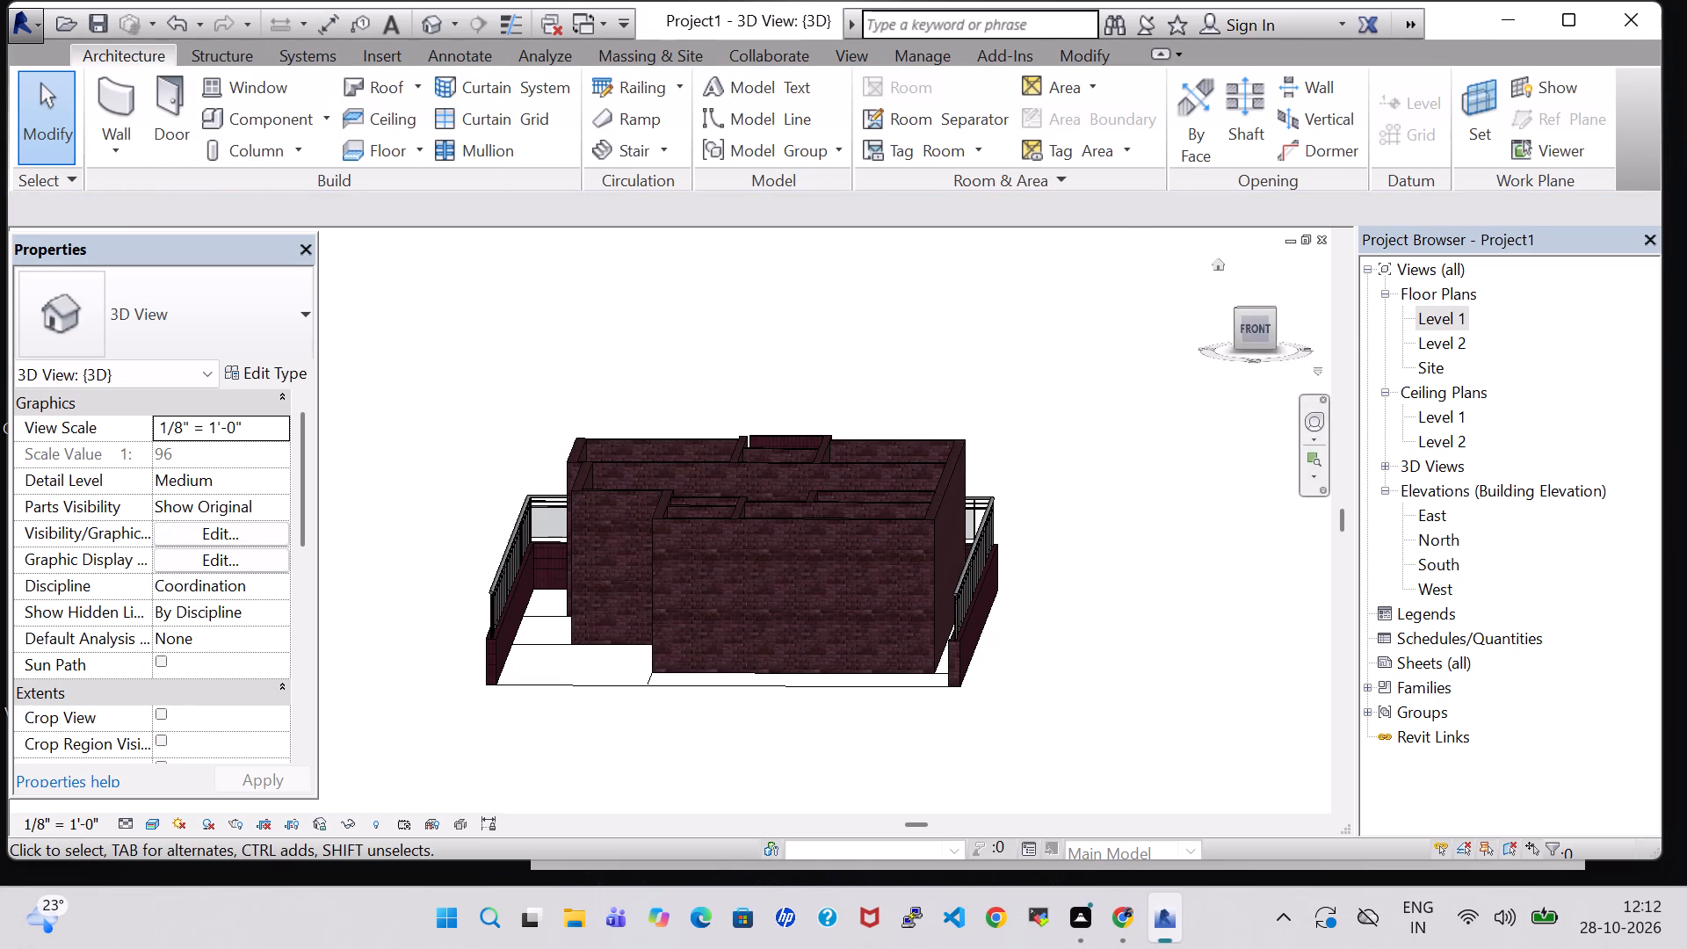
Start a Generic - 12" floor on the Level 1 plan and sketch its boundary line along the full rear perimeter.
{"action": "double_click", "coordinate": [1452, 308]}
{"action": "scroll", "coordinate": [578, 429], "scroll_direction": "down", "scroll_amount": 3}
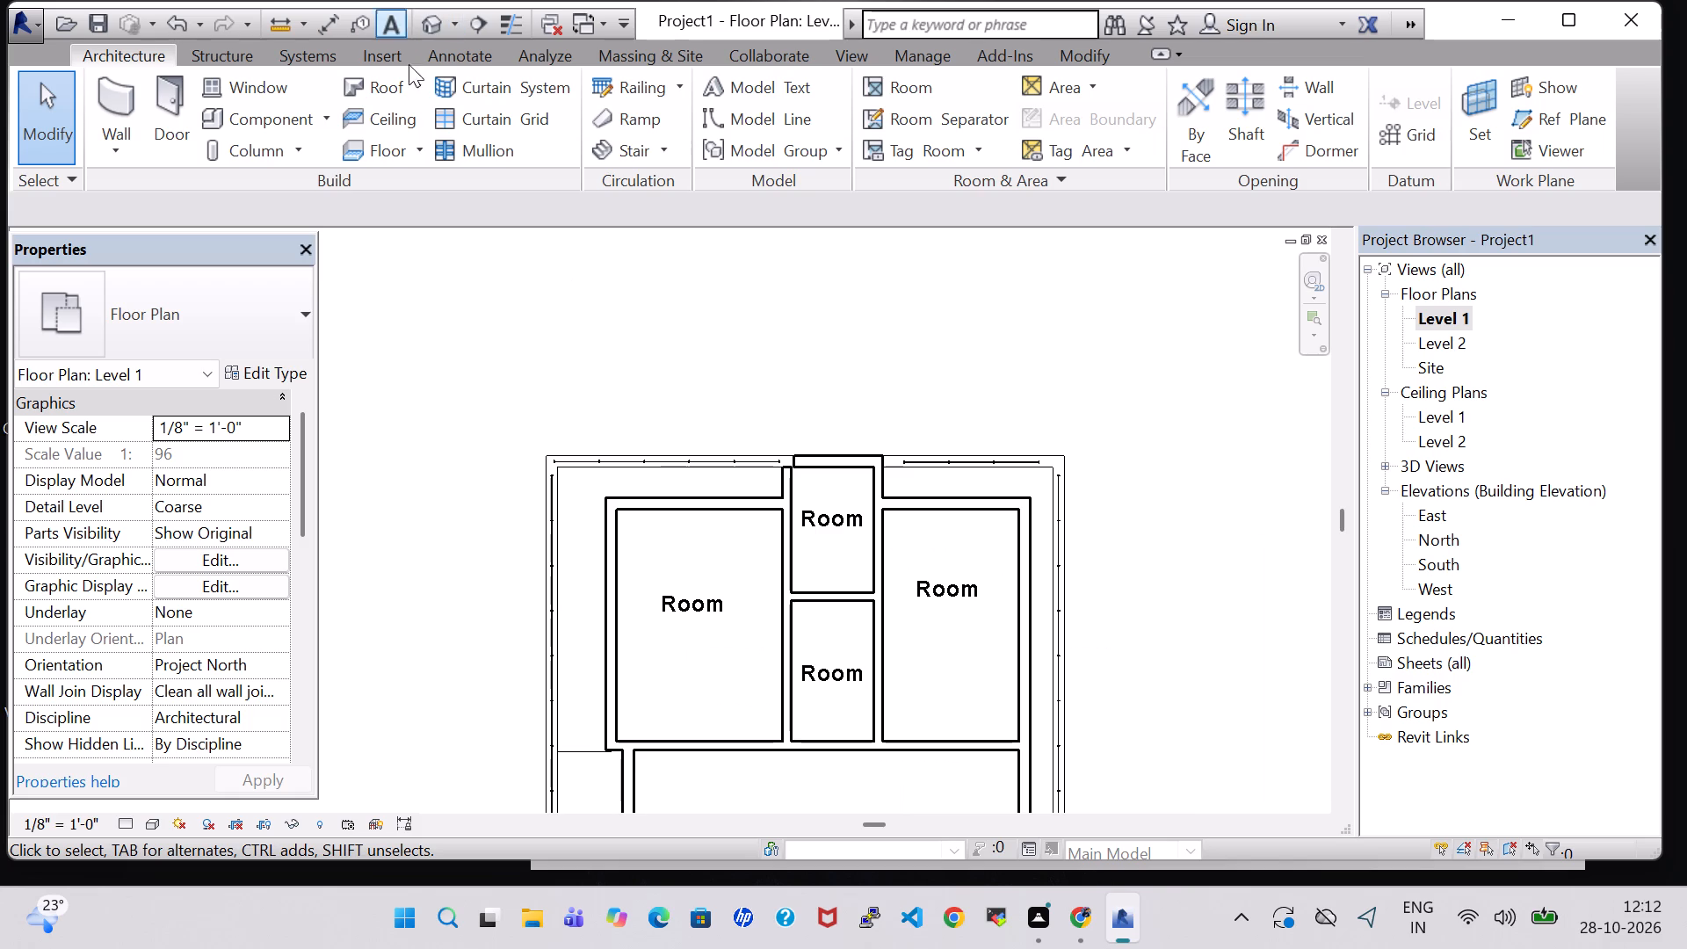
{"action": "left_click", "coordinate": [403, 153]}
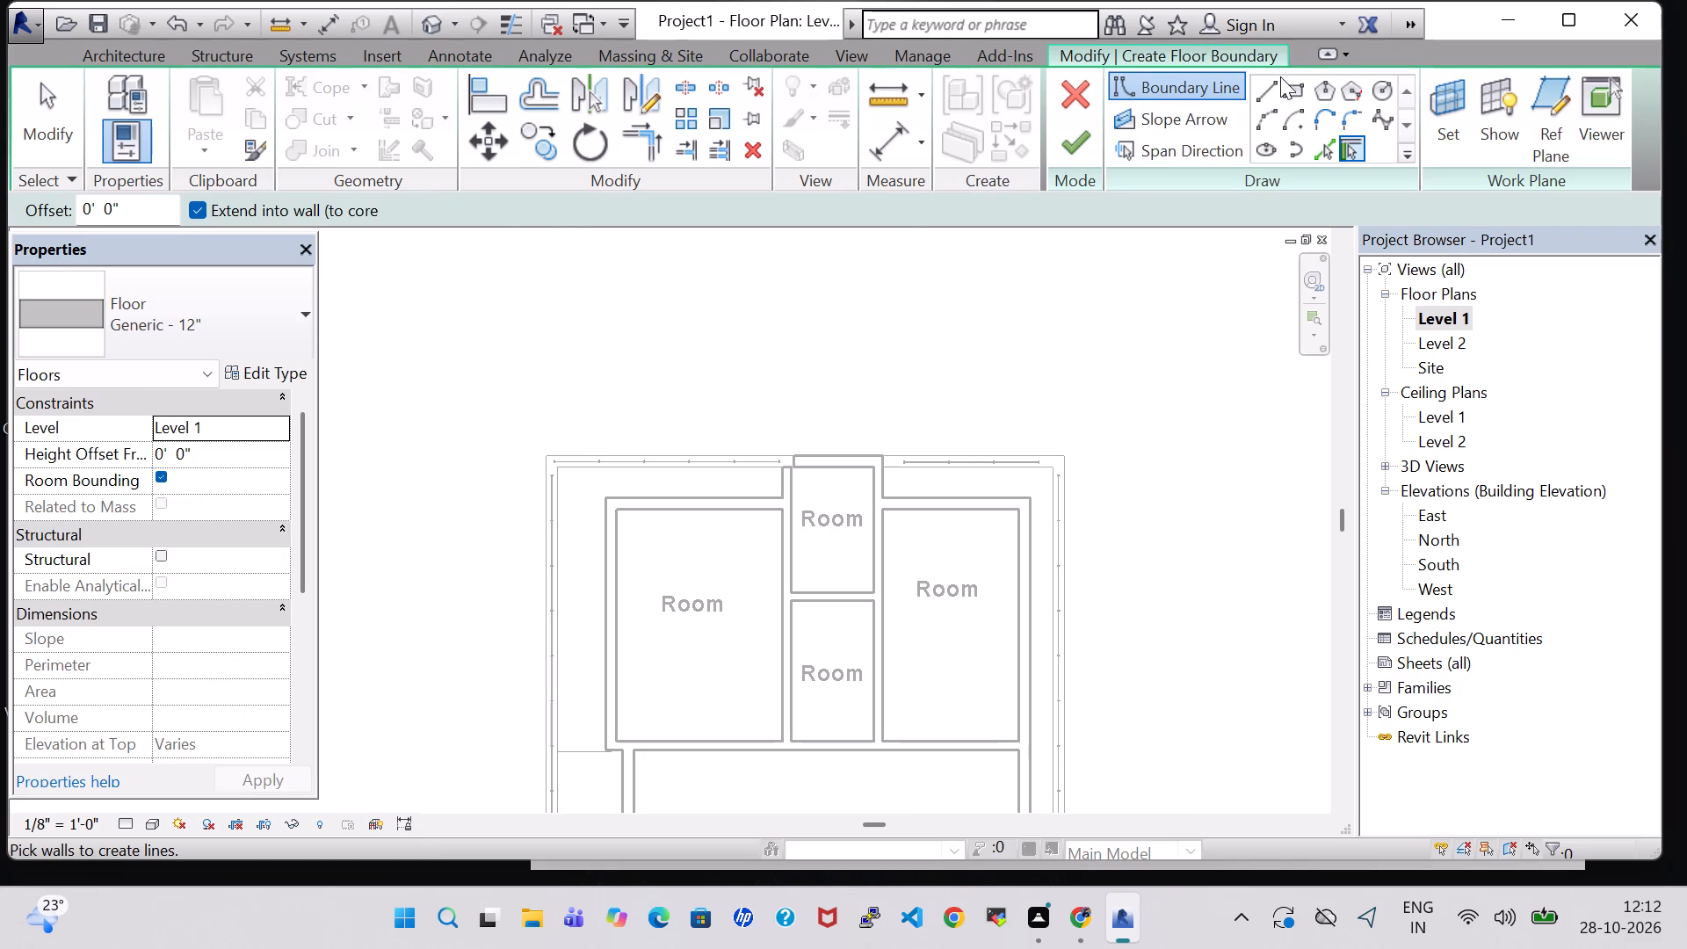
{"action": "left_click", "coordinate": [1274, 91]}
{"action": "scroll", "coordinate": [605, 406], "scroll_direction": "up", "scroll_amount": 2}
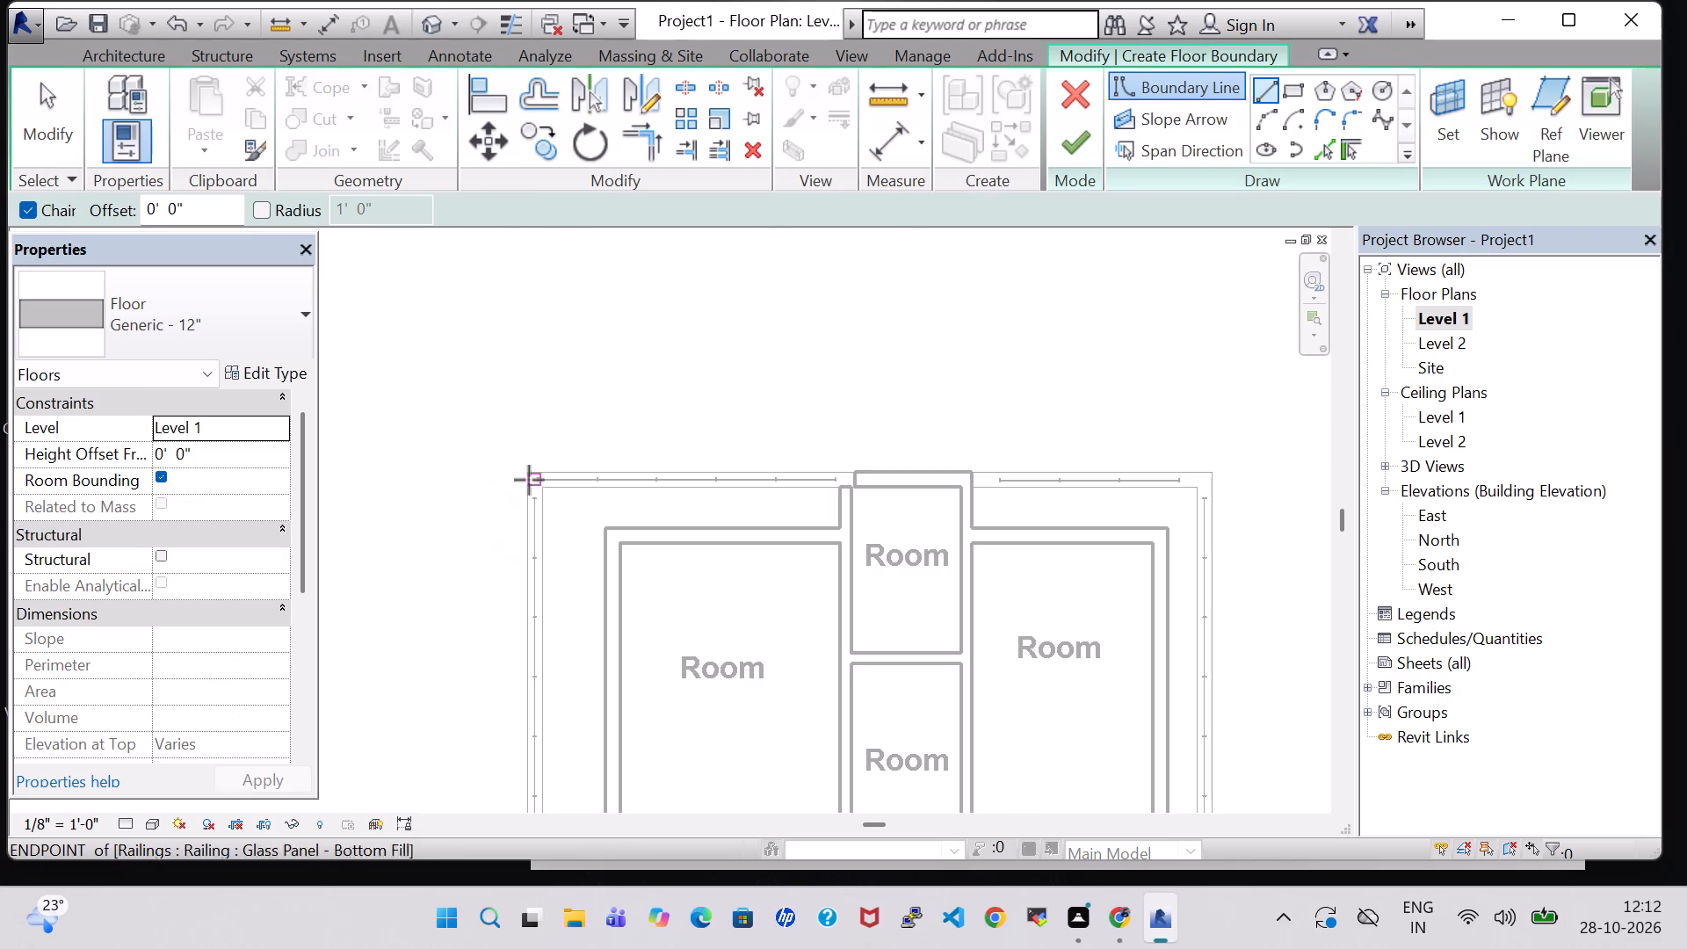
{"action": "left_click", "coordinate": [529, 471]}
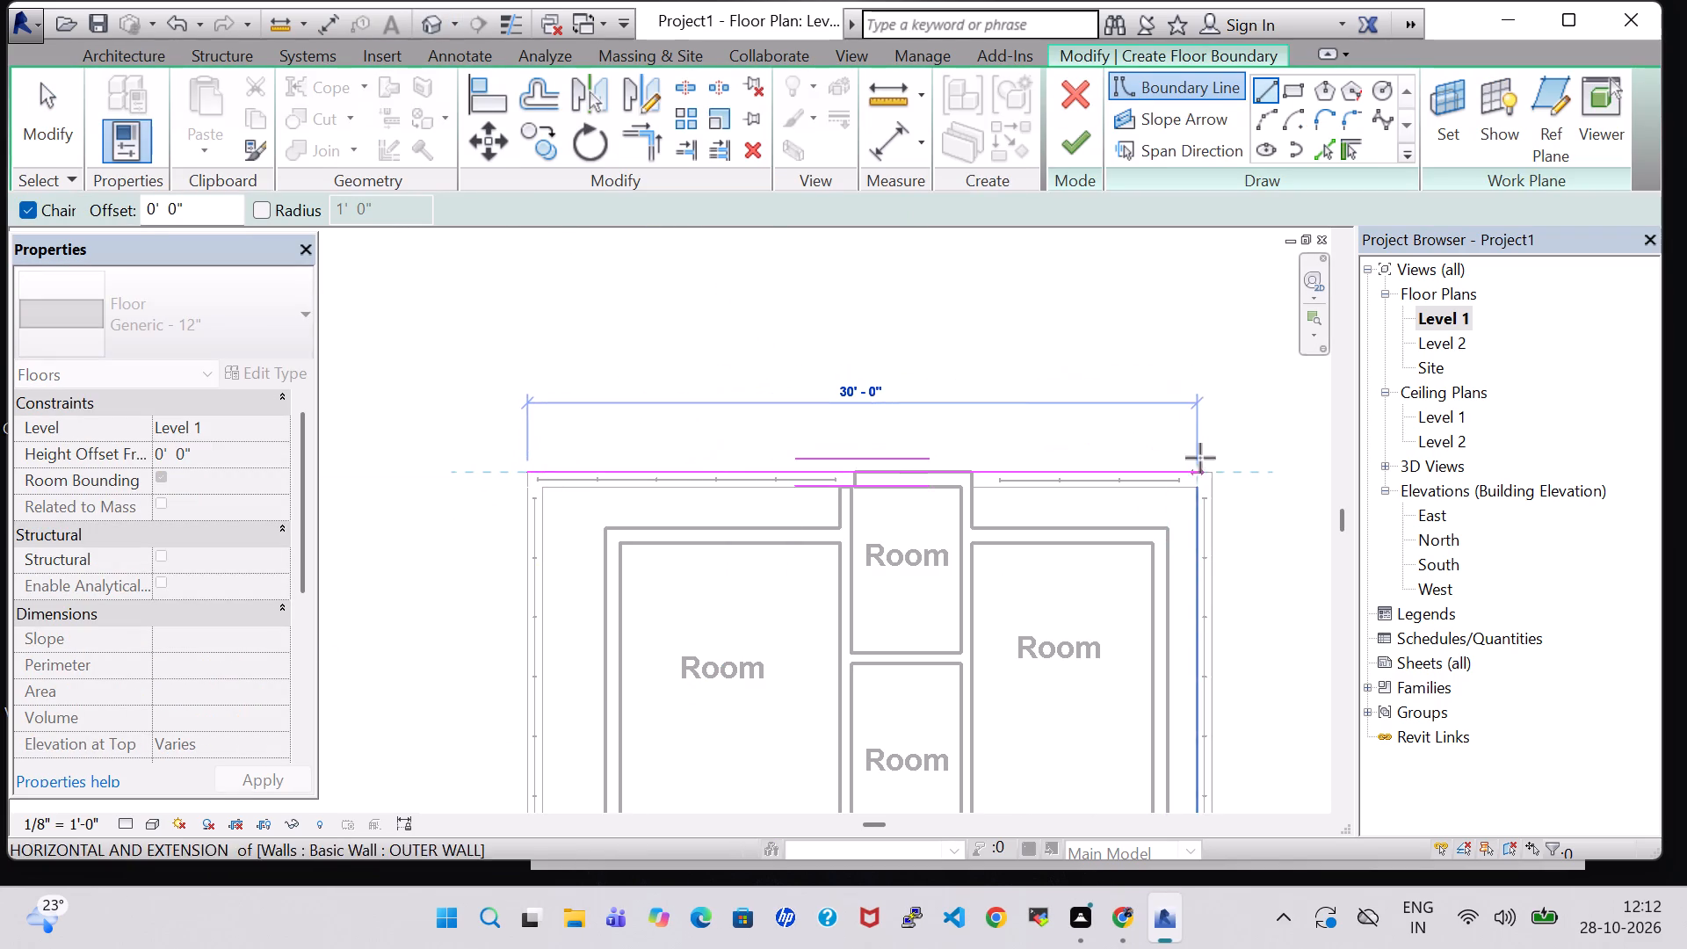
{"action": "left_click", "coordinate": [1212, 478]}
Continue the floor boundary along the full right perimeter wall and 20'-3" across the front edge to the room separation line.
{"action": "middle_click_drag", "start_coordinate": [1211, 641], "coordinate": [1162, 470]}
{"action": "middle_click_drag", "start_coordinate": [1162, 446], "coordinate": [1165, 355]}
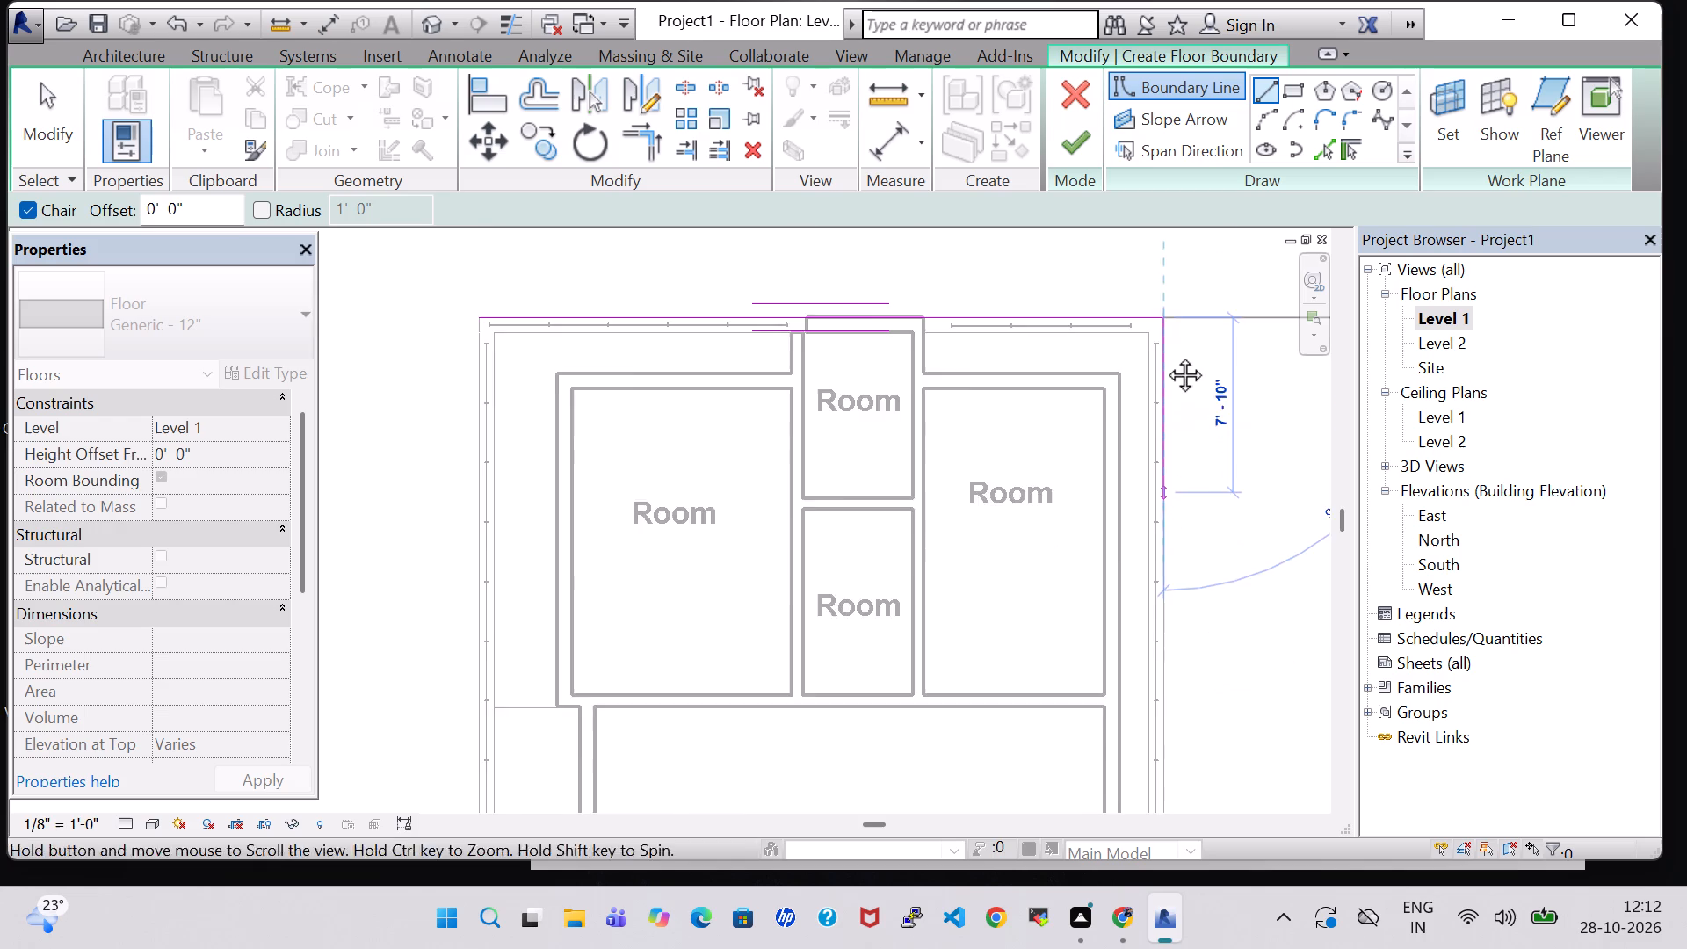
{"action": "middle_click_drag", "start_coordinate": [1165, 355], "coordinate": [1165, 351]}
{"action": "scroll", "coordinate": [1165, 351], "scroll_direction": "down", "scroll_amount": 1}
{"action": "middle_click_drag", "start_coordinate": [1176, 635], "coordinate": [1172, 269]}
{"action": "middle_click_drag", "start_coordinate": [1169, 648], "coordinate": [1117, 232]}
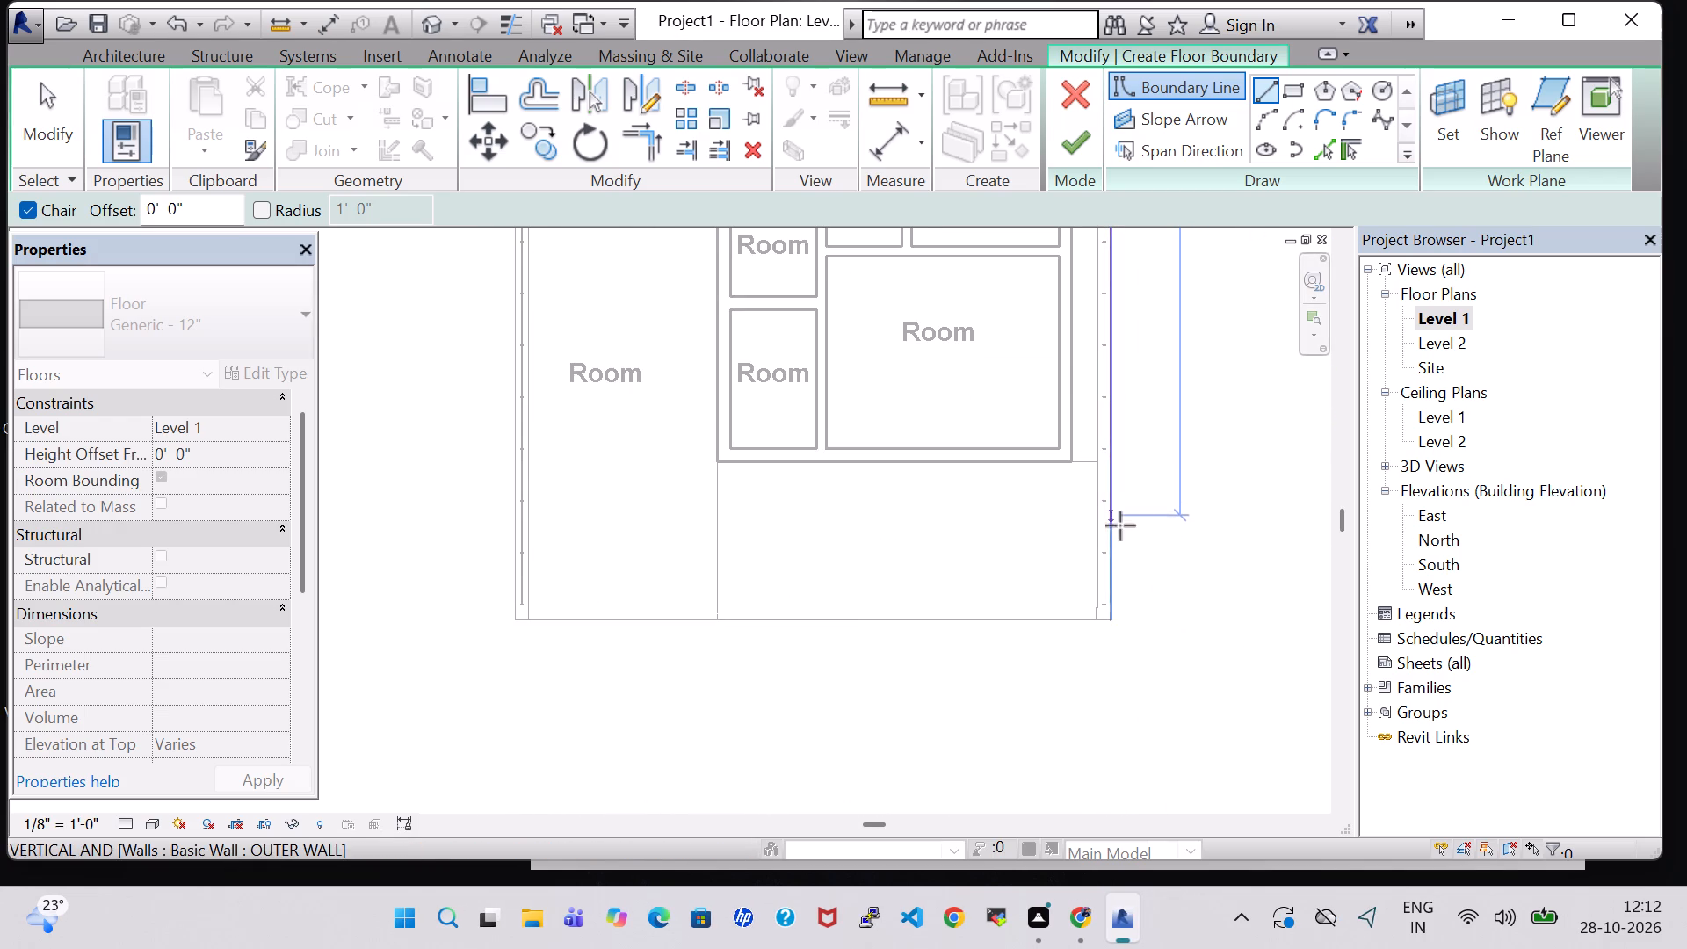
{"action": "left_click", "coordinate": [1113, 622]}
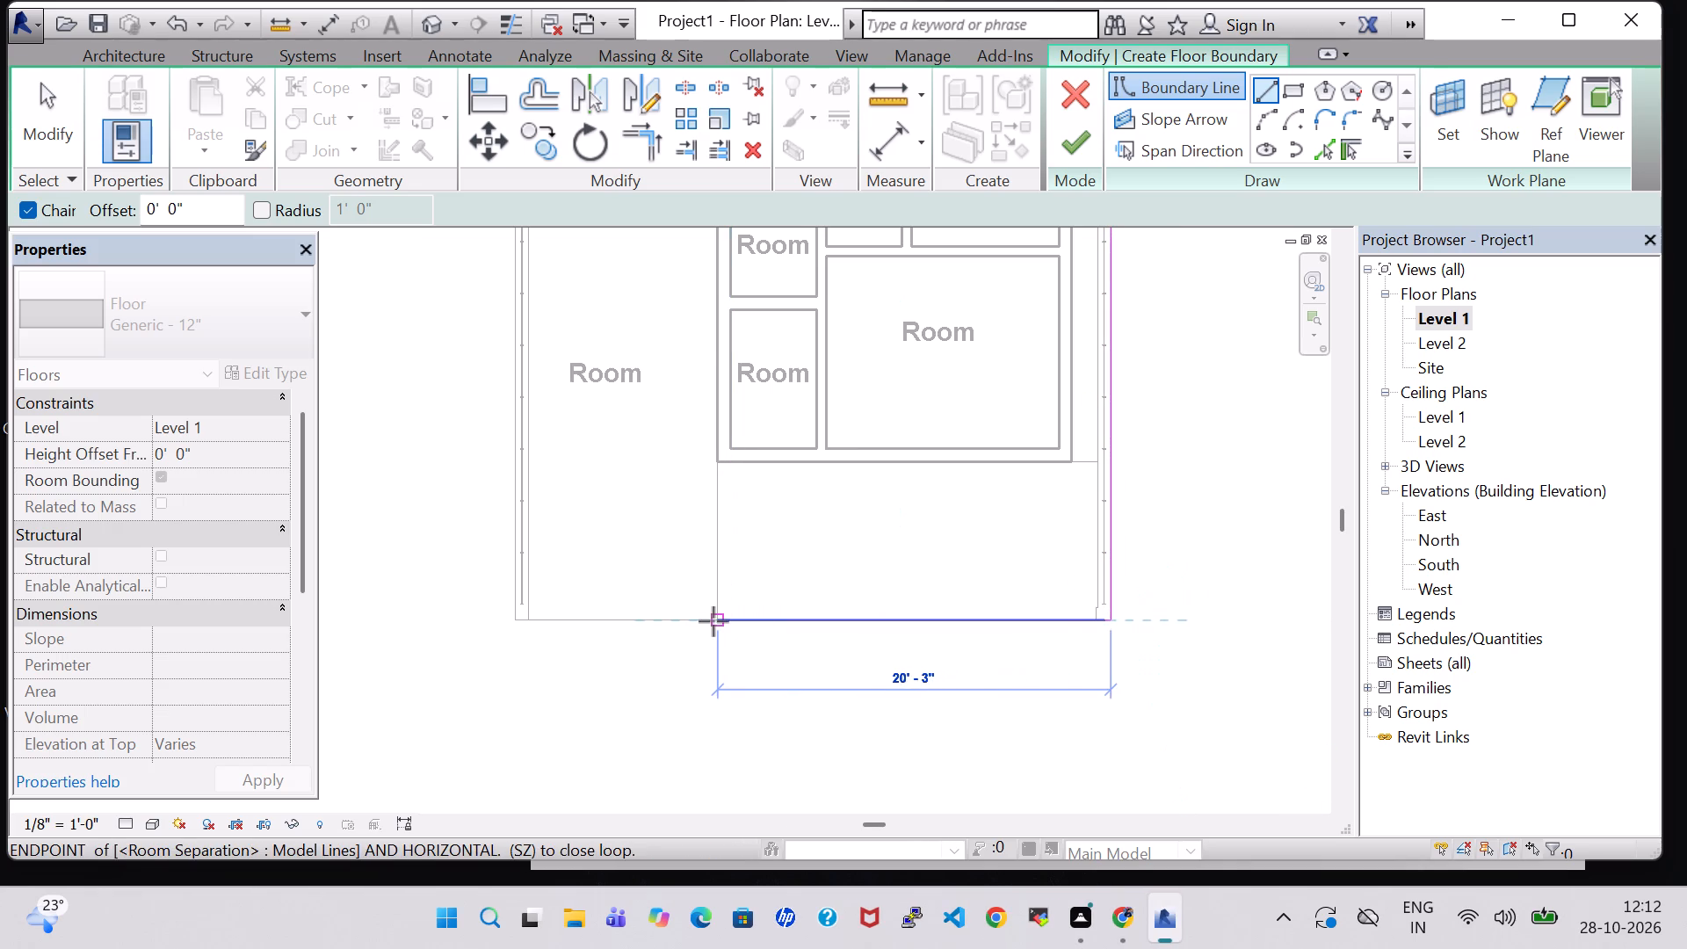
{"action": "left_click", "coordinate": [713, 621]}
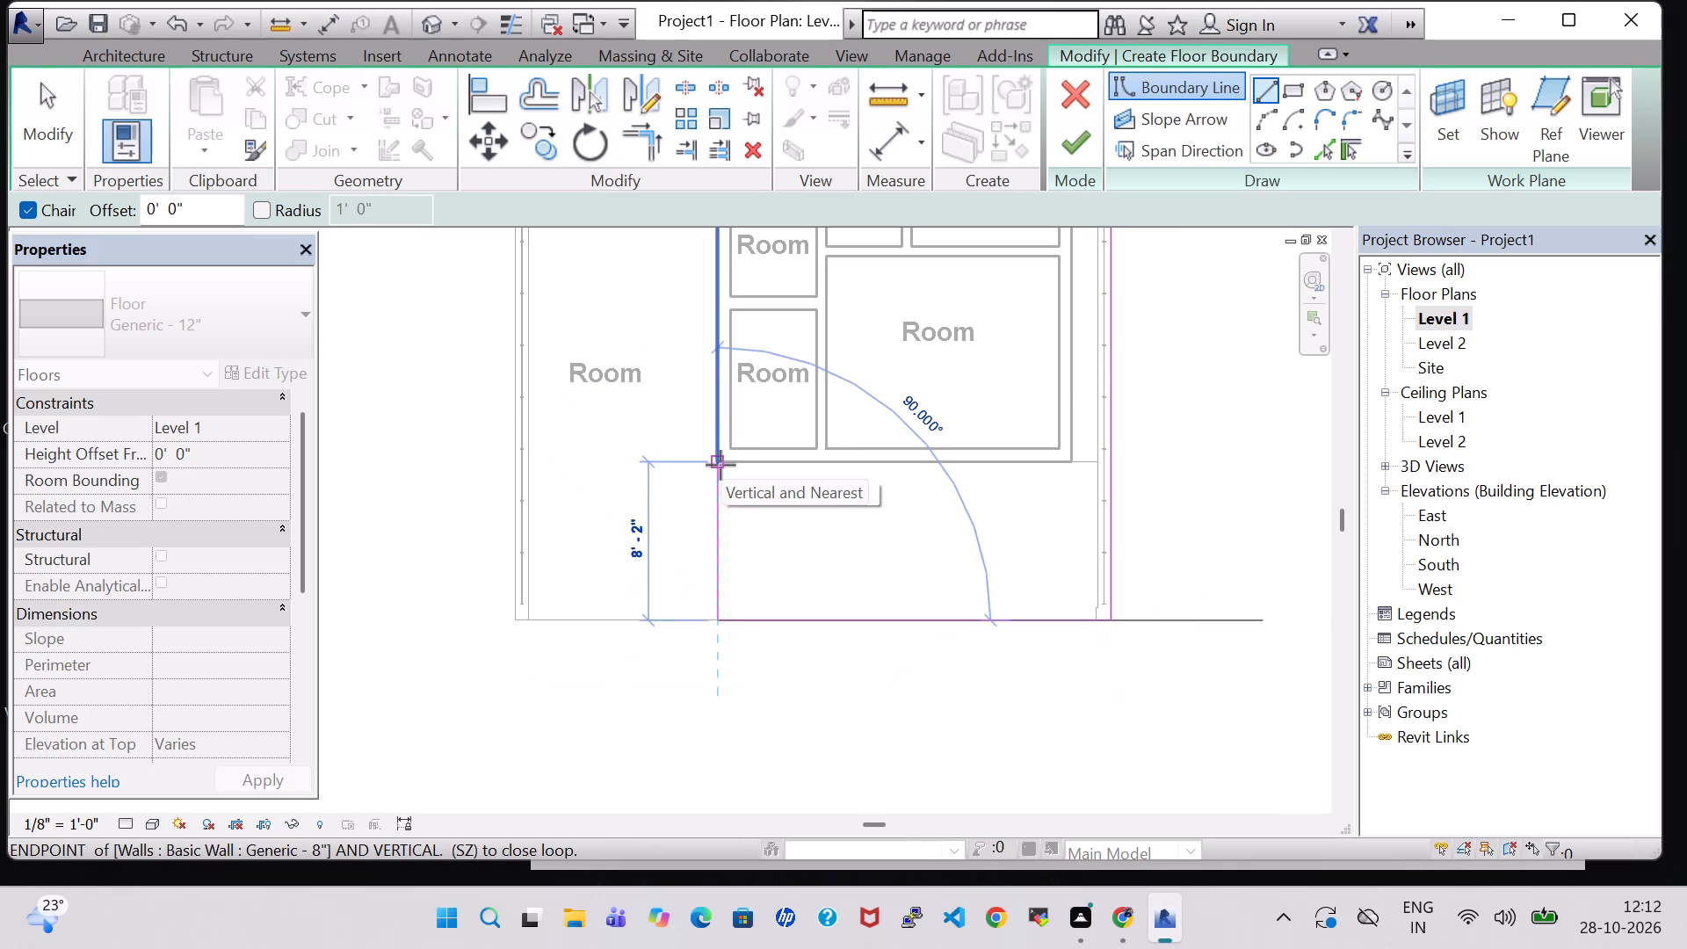
Continue the floor boundary back to the brick wall's inside corner, 5'-11" across, and along the large room's wall to the jog.
{"action": "middle_click_drag", "start_coordinate": [718, 373], "coordinate": [718, 692]}
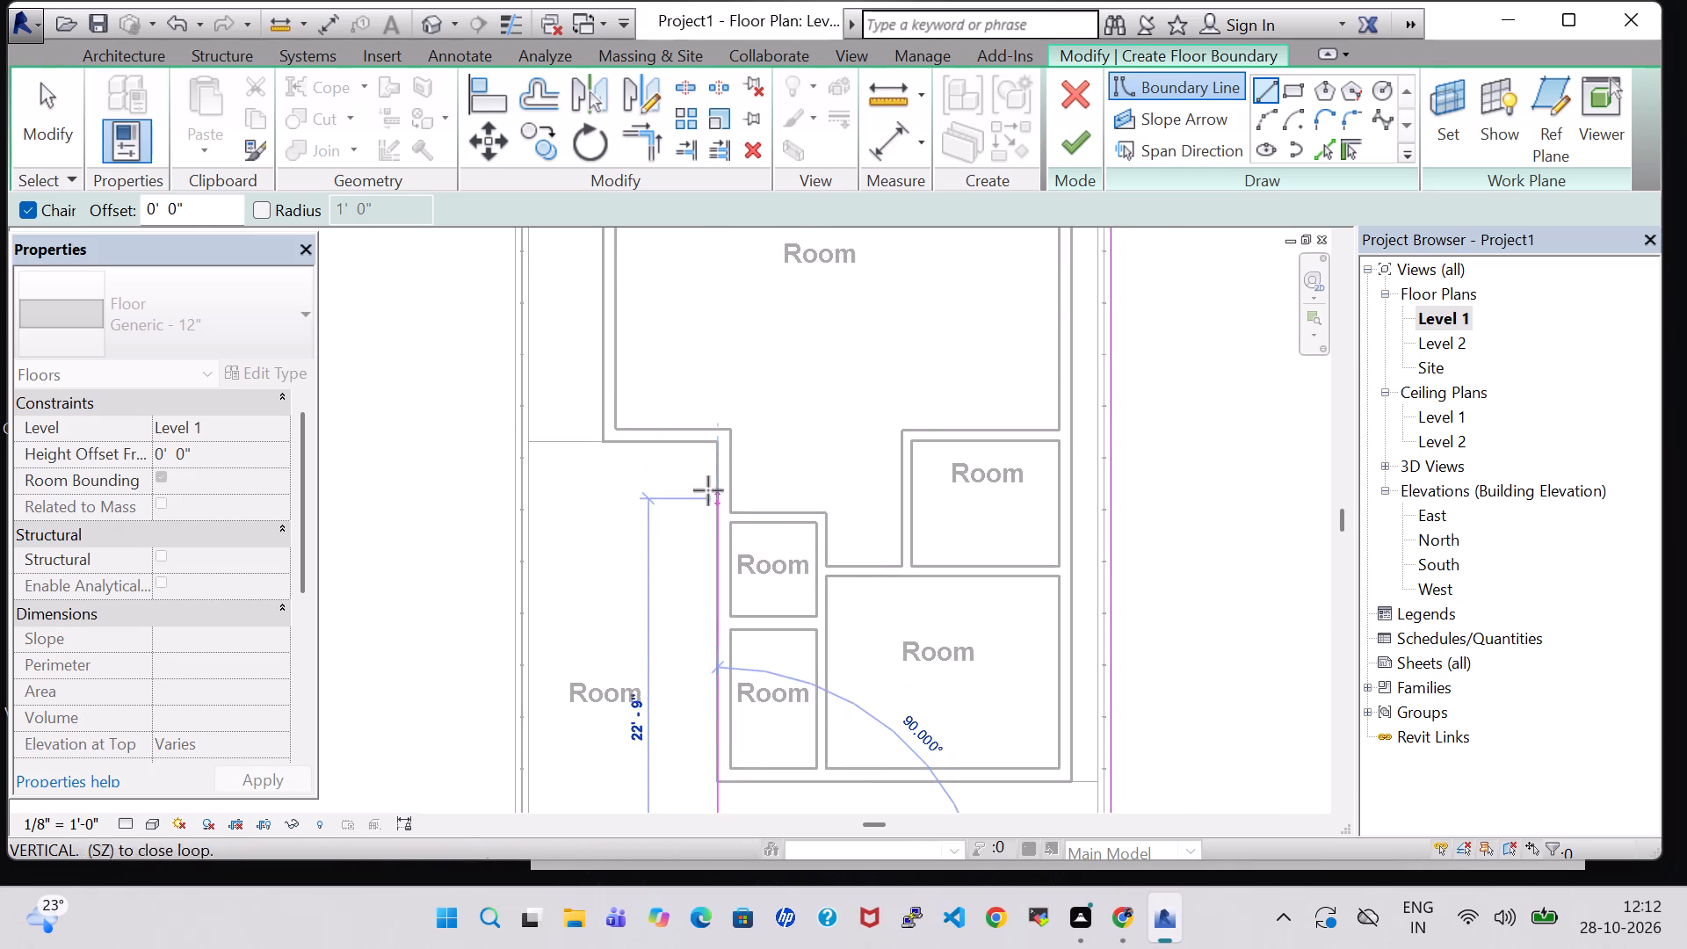
{"action": "scroll", "coordinate": [708, 489], "scroll_direction": "up", "scroll_amount": 7}
{"action": "left_click", "coordinate": [734, 367]}
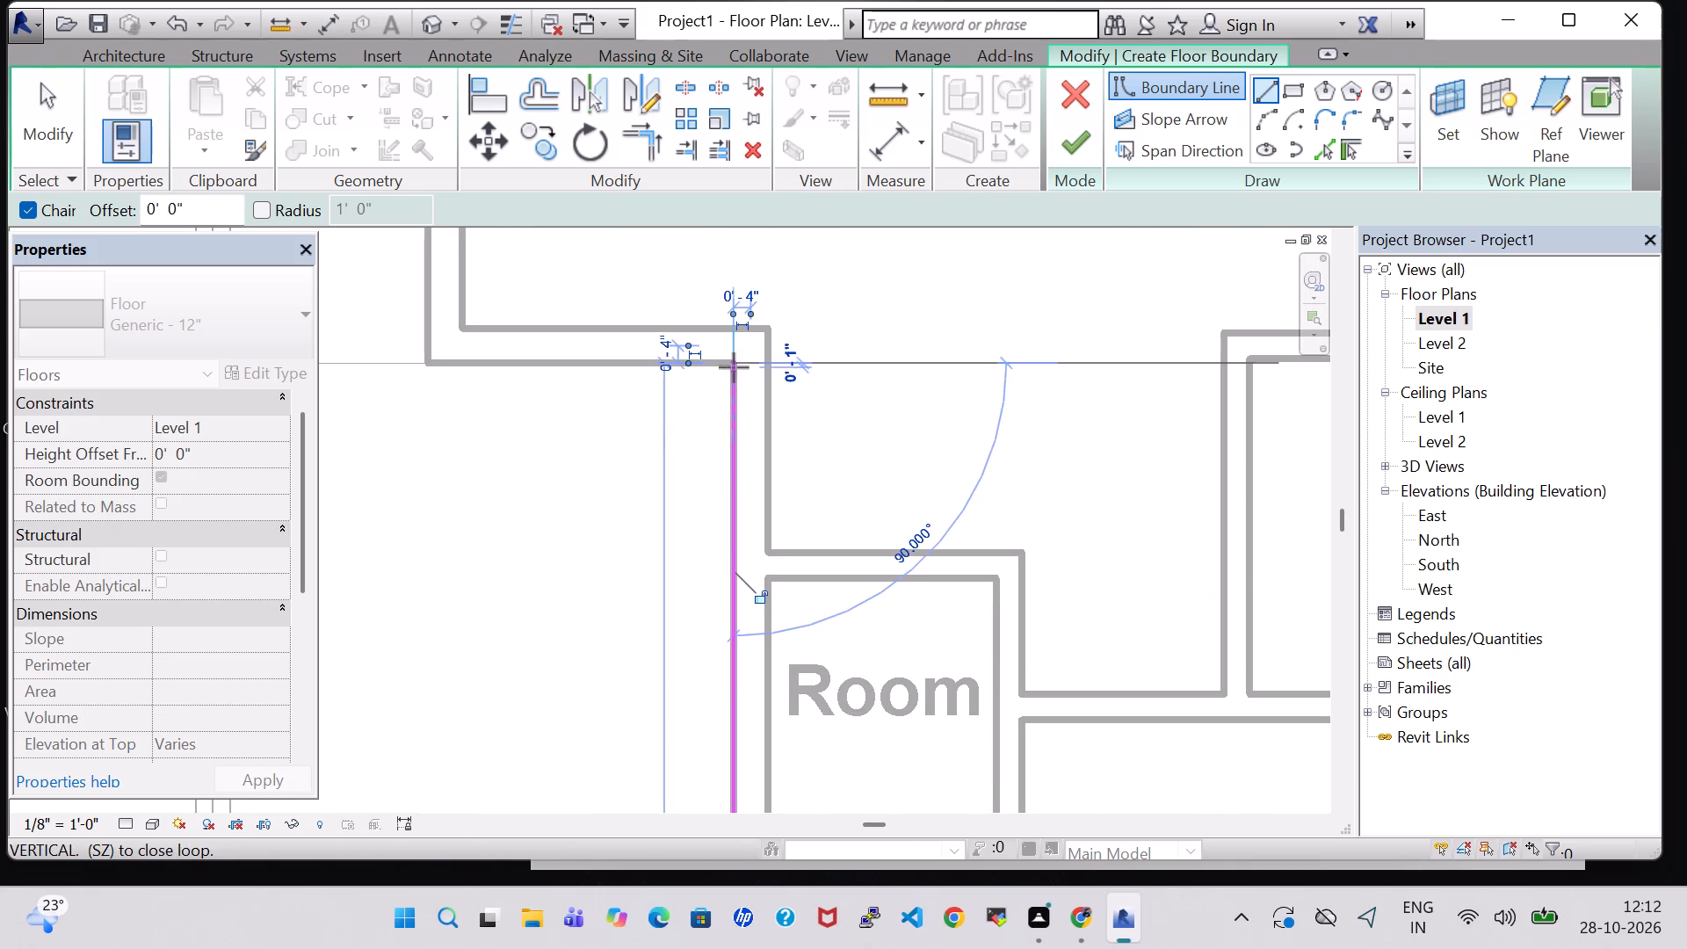
{"action": "left_click", "coordinate": [420, 369]}
{"action": "scroll", "coordinate": [429, 328], "scroll_direction": "down", "scroll_amount": 3}
{"action": "middle_click_drag", "start_coordinate": [429, 326], "coordinate": [573, 590]}
{"action": "scroll", "coordinate": [429, 326], "scroll_direction": "down", "scroll_amount": 1}
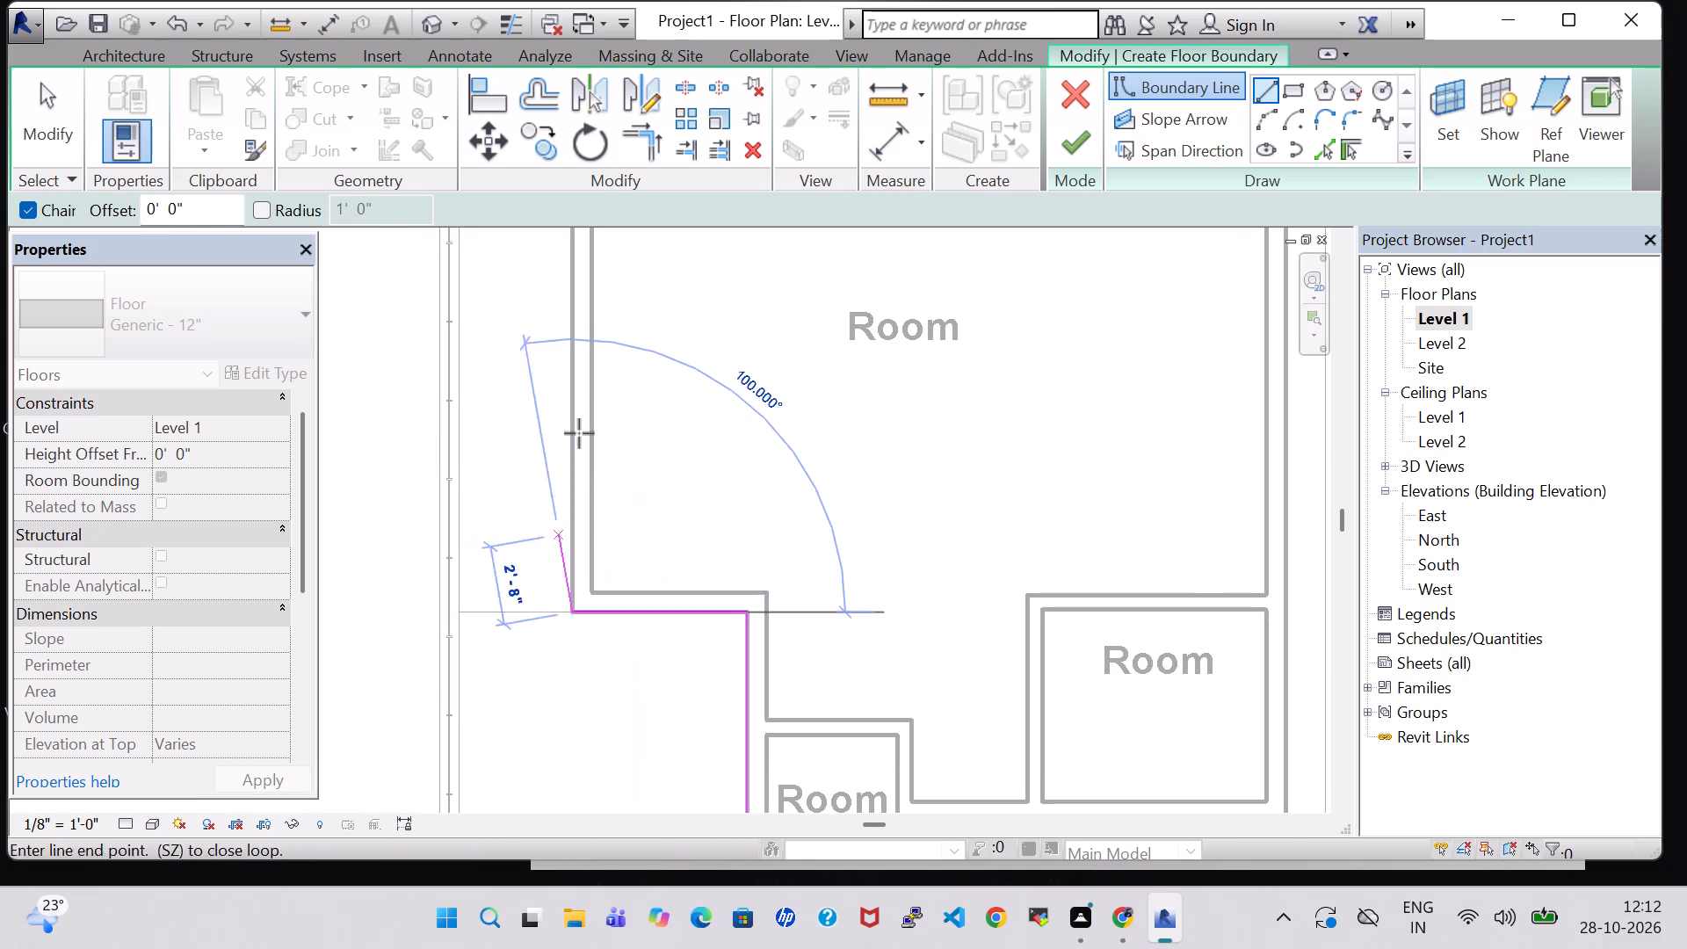
{"action": "middle_click_drag", "start_coordinate": [560, 407], "coordinate": [559, 726]}
{"action": "scroll", "coordinate": [580, 430], "scroll_direction": "up", "scroll_amount": 4}
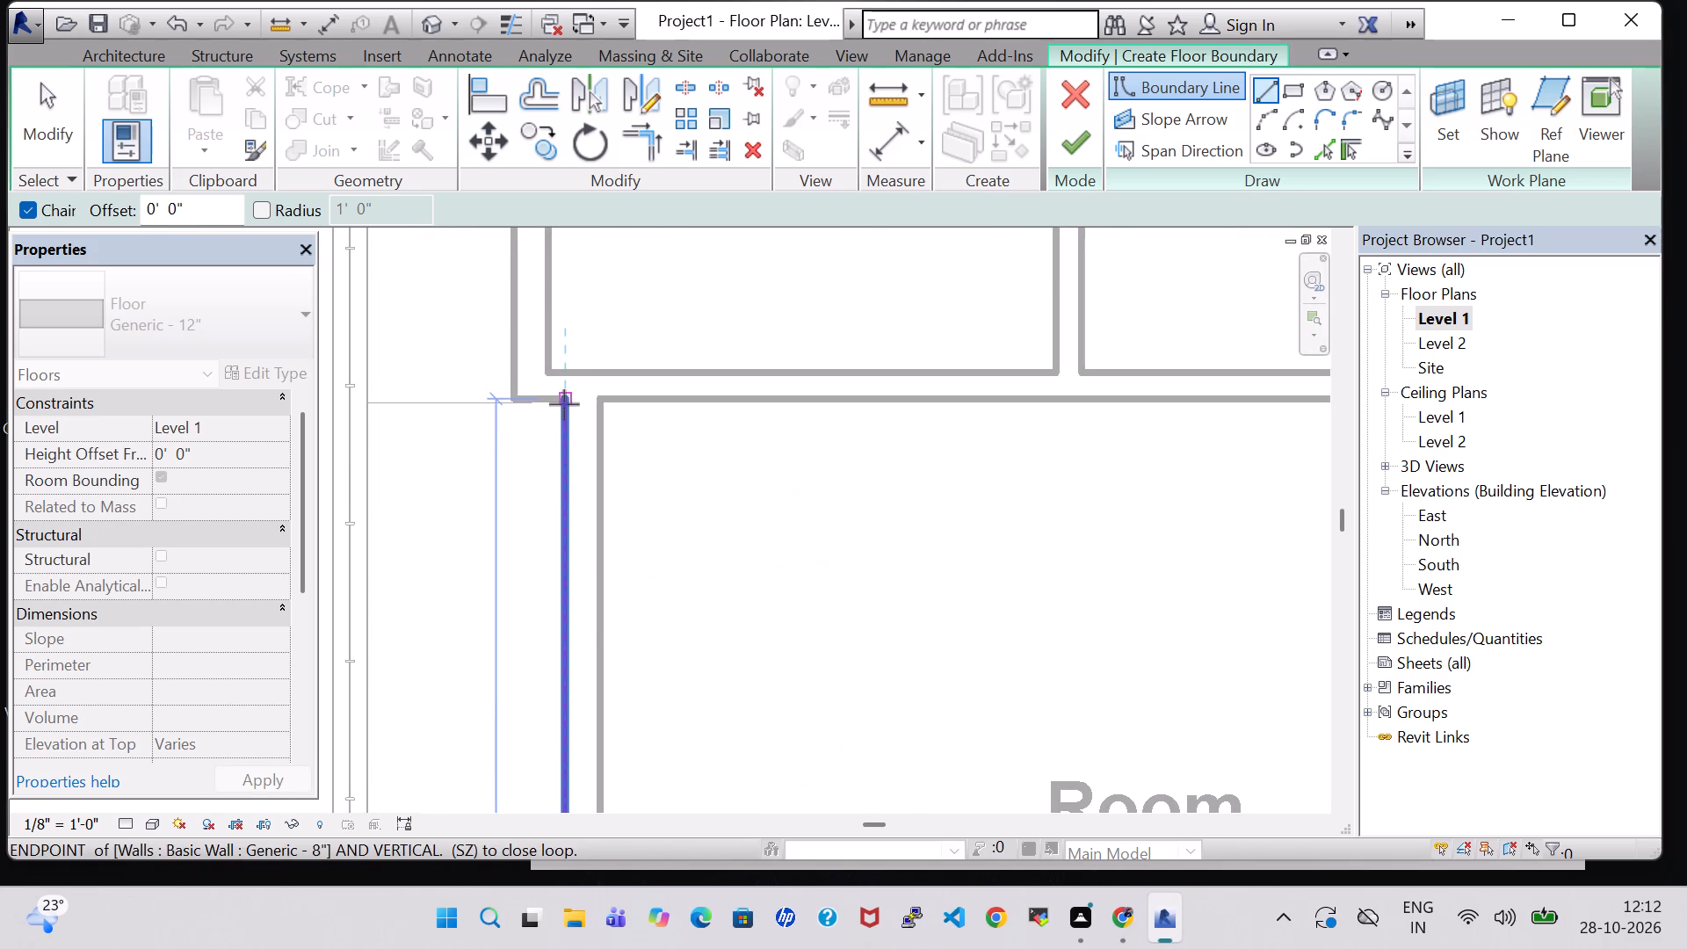
{"action": "left_click", "coordinate": [564, 404]}
Extend the floor boundary across to the left perimeter wall, close it at the rear corner, and finish the floor.
{"action": "middle_click_drag", "start_coordinate": [354, 409], "coordinate": [472, 409]}
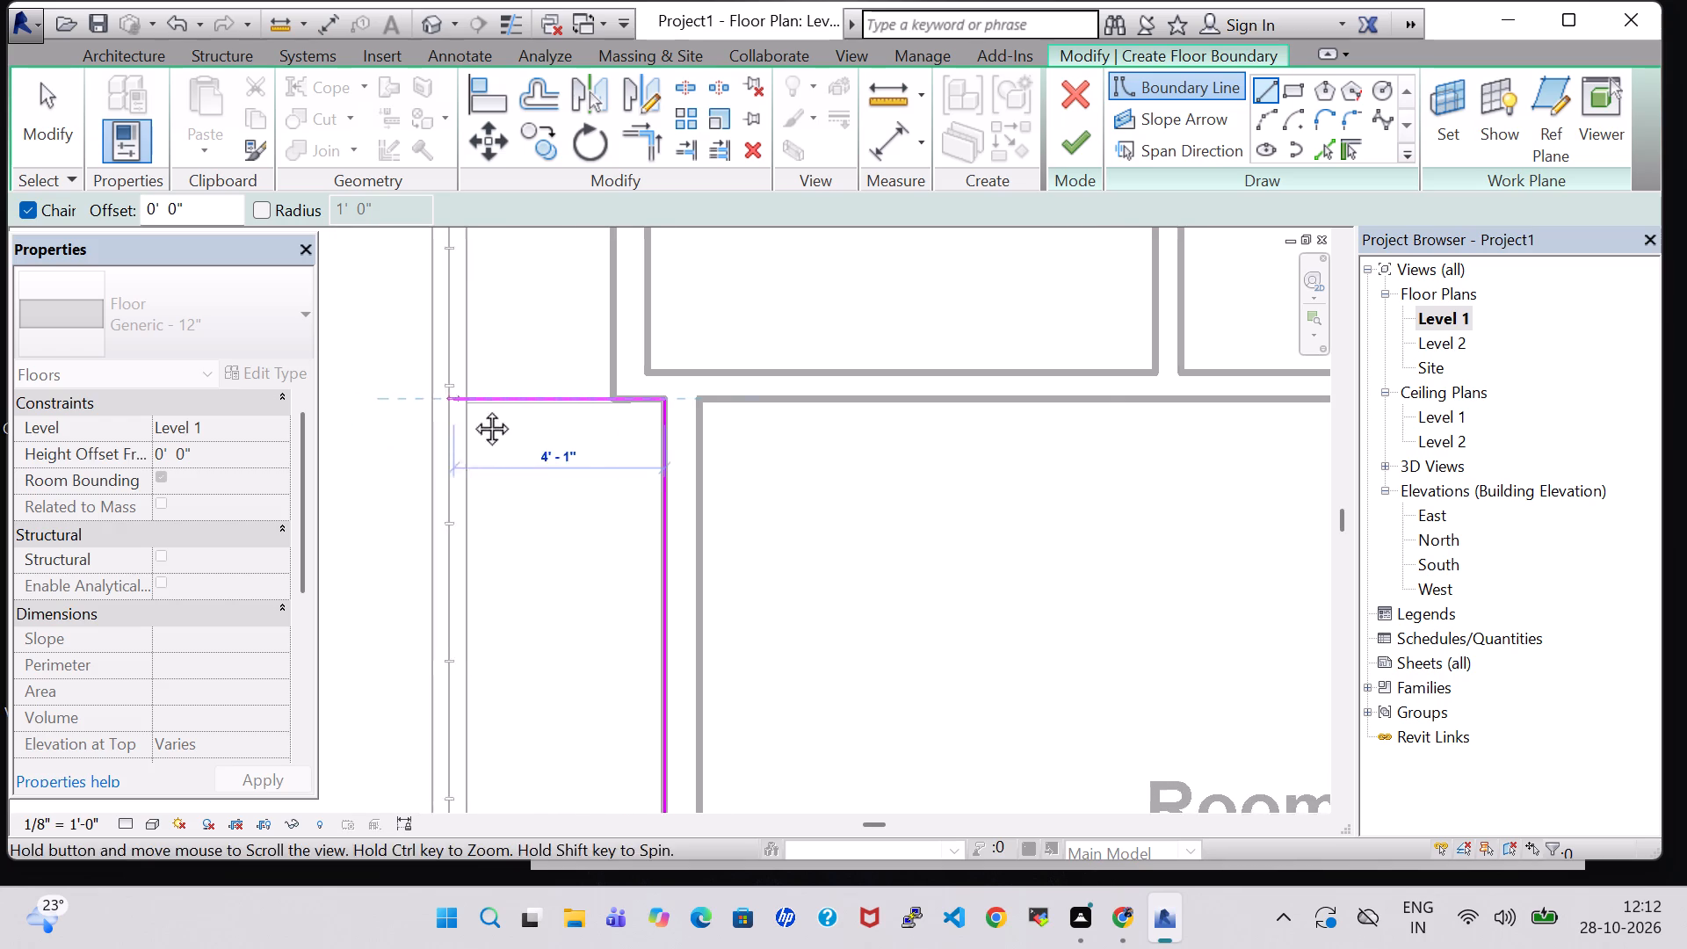
{"action": "middle_click_drag", "start_coordinate": [472, 409], "coordinate": [485, 409]}
{"action": "left_click", "coordinate": [462, 399]}
{"action": "scroll", "coordinate": [462, 354], "scroll_direction": "down", "scroll_amount": 3}
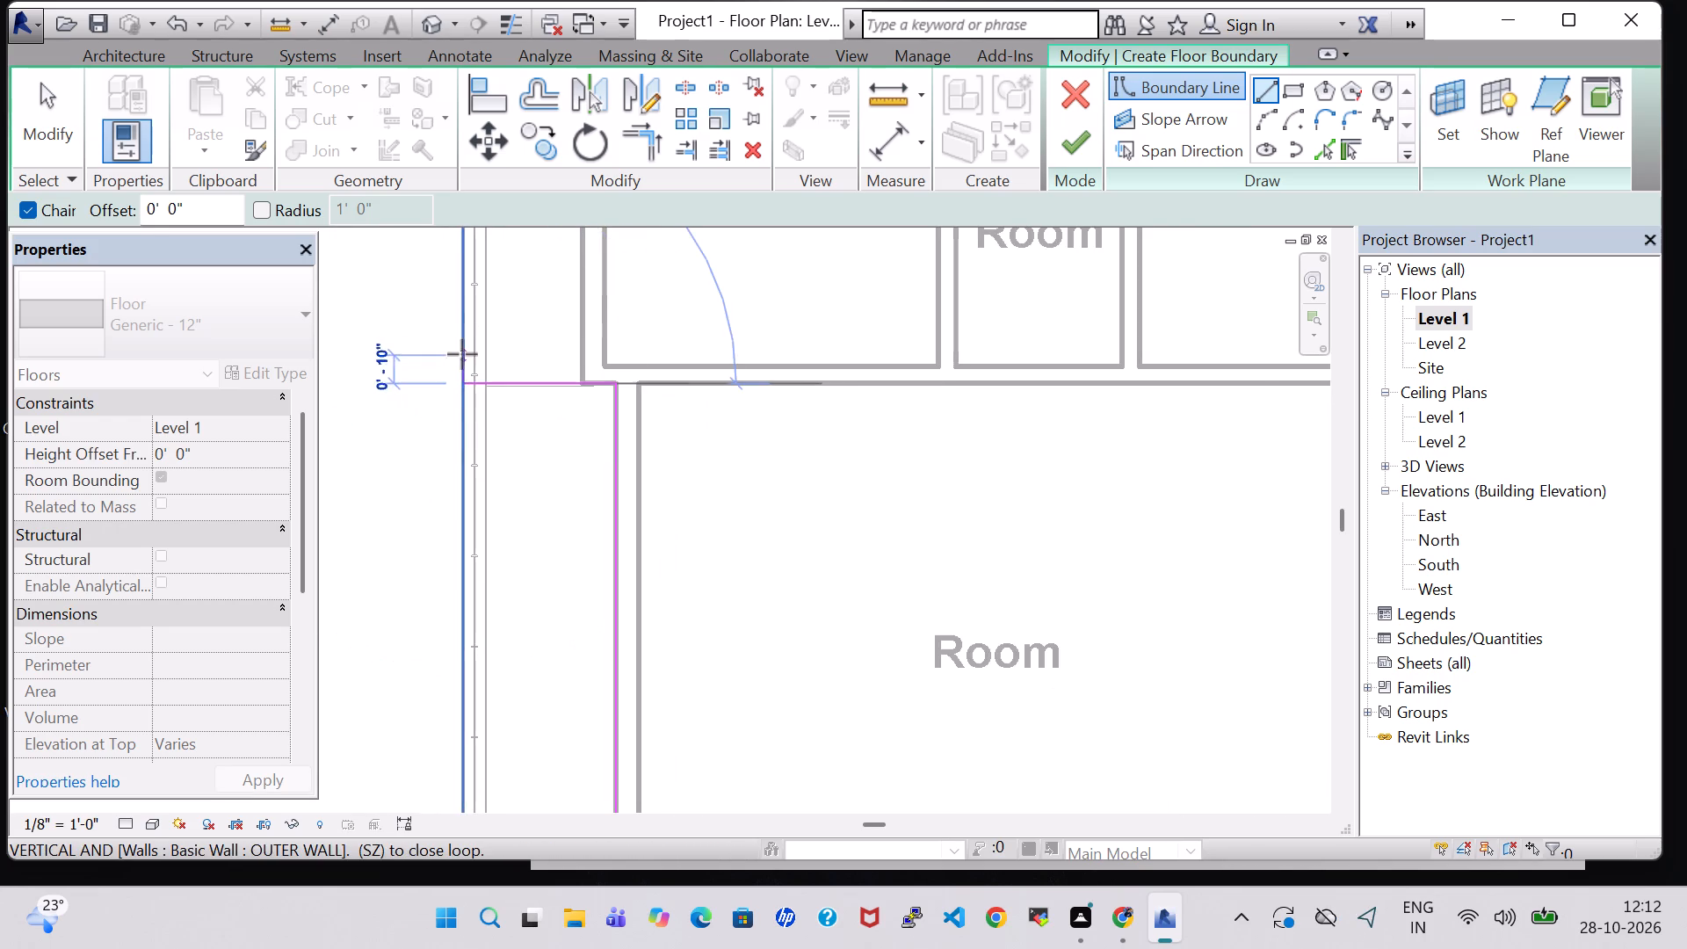
{"action": "middle_click_drag", "start_coordinate": [460, 291], "coordinate": [471, 616]}
{"action": "scroll", "coordinate": [471, 616], "scroll_direction": "down", "scroll_amount": 3}
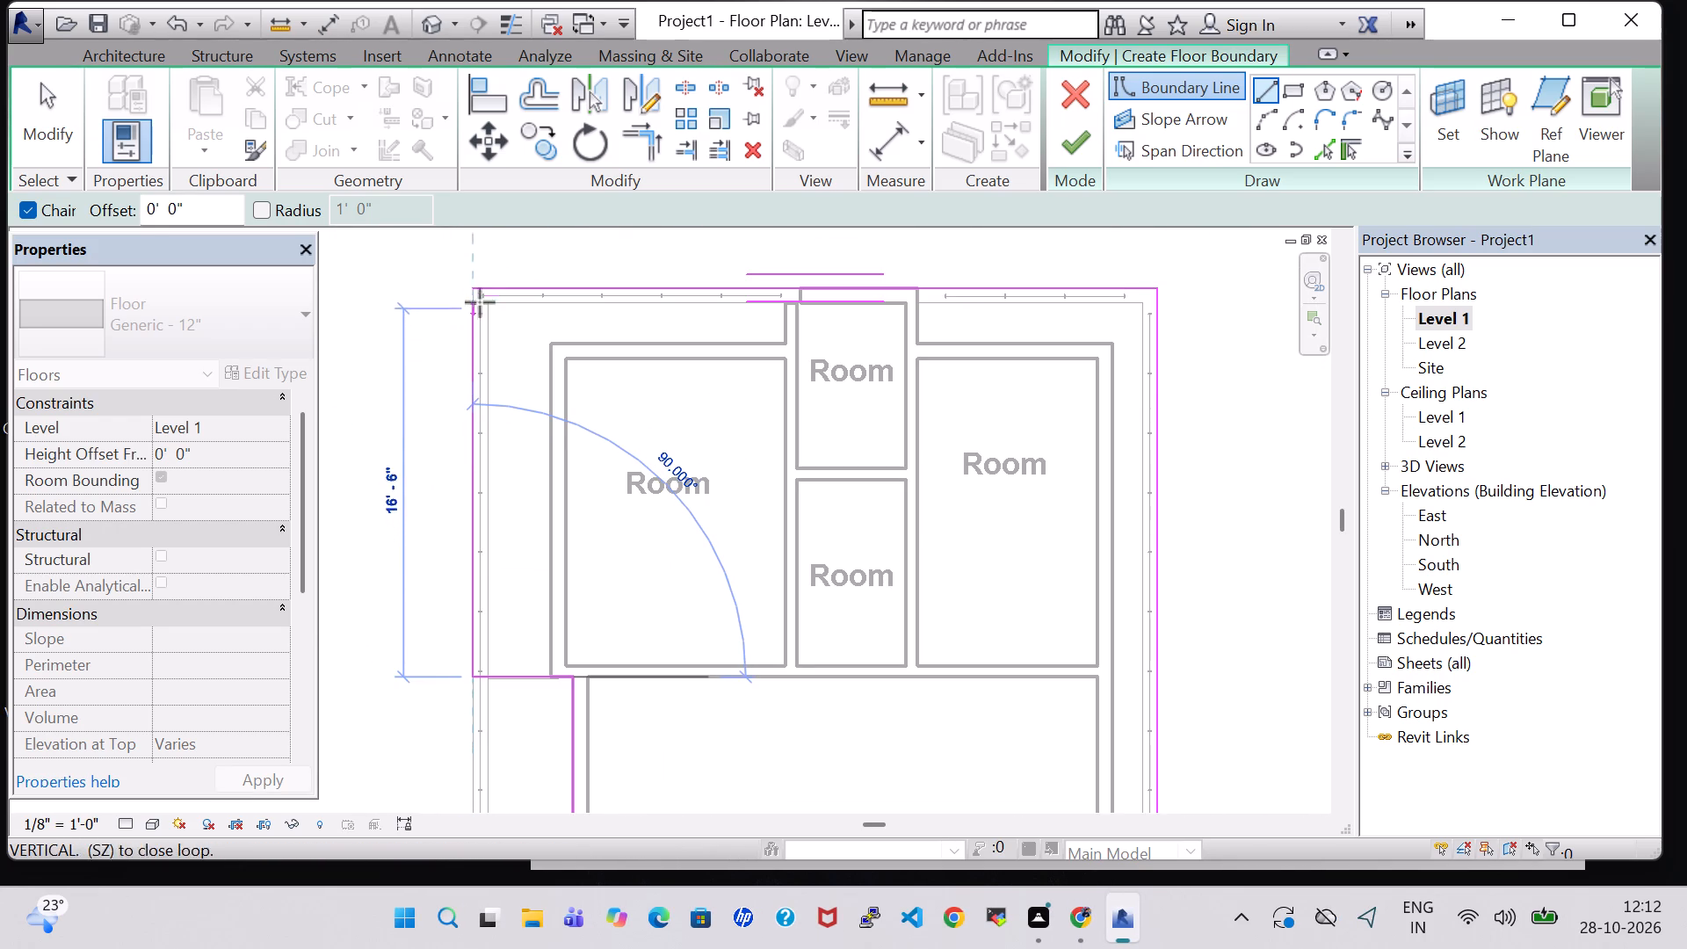
{"action": "left_click", "coordinate": [473, 290]}
{"action": "left_click", "coordinate": [1070, 133]}
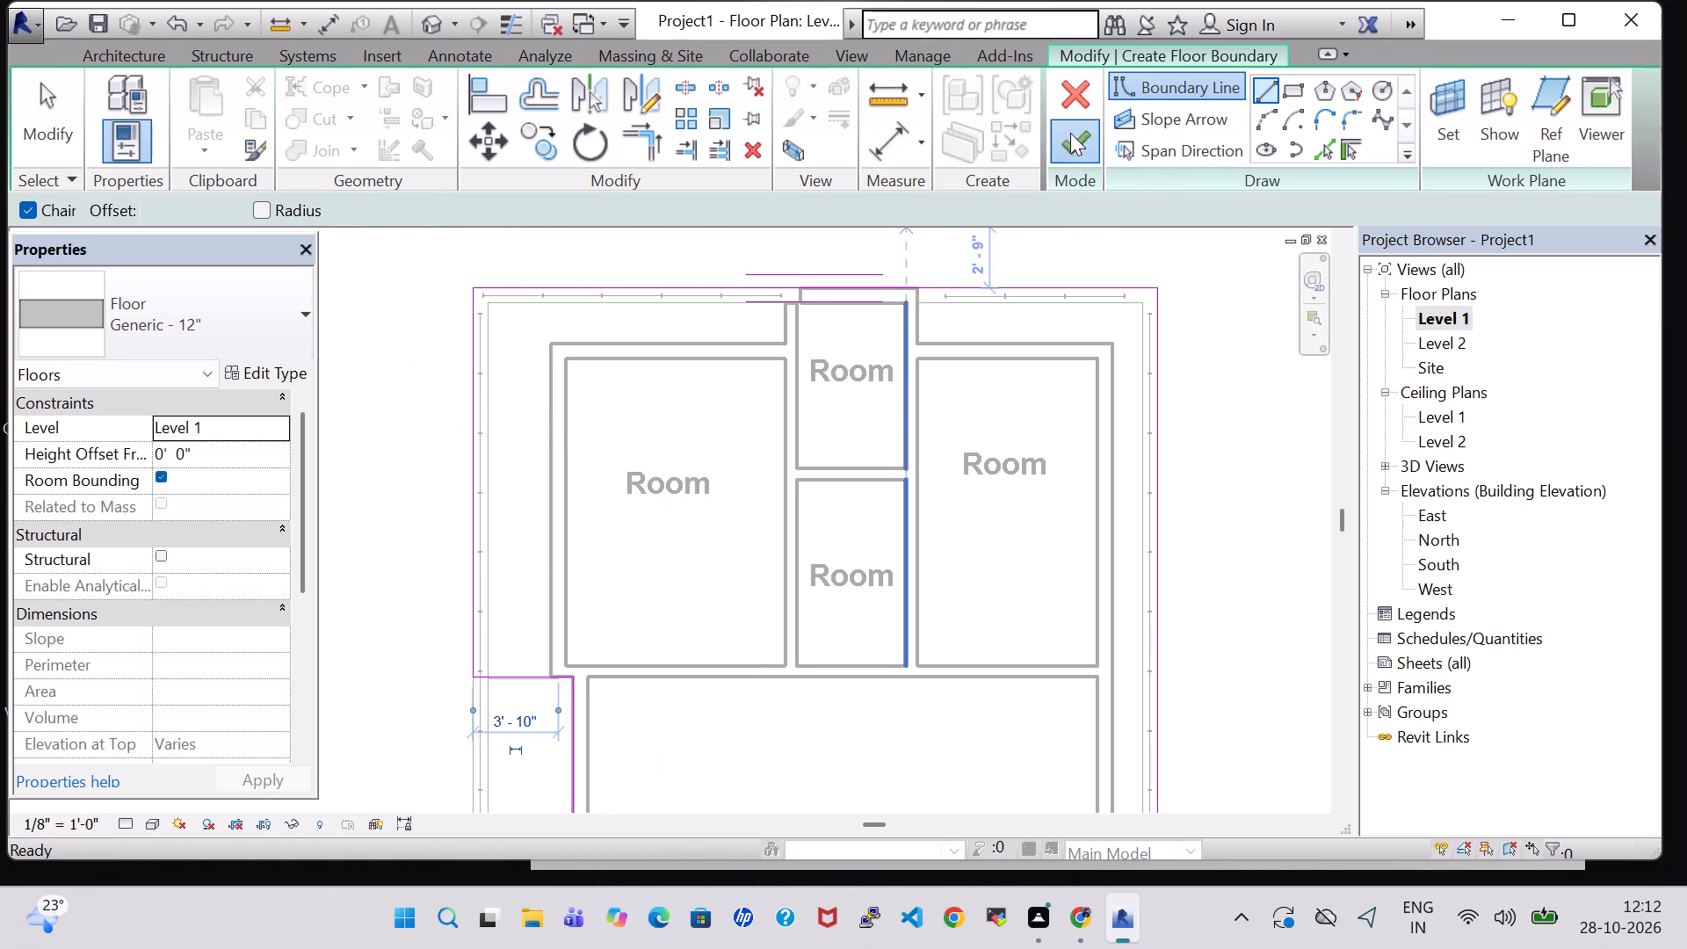
View the building with its floor in 3D, dismissing the save reminder without saving.
{"action": "left_click", "coordinate": [436, 16]}
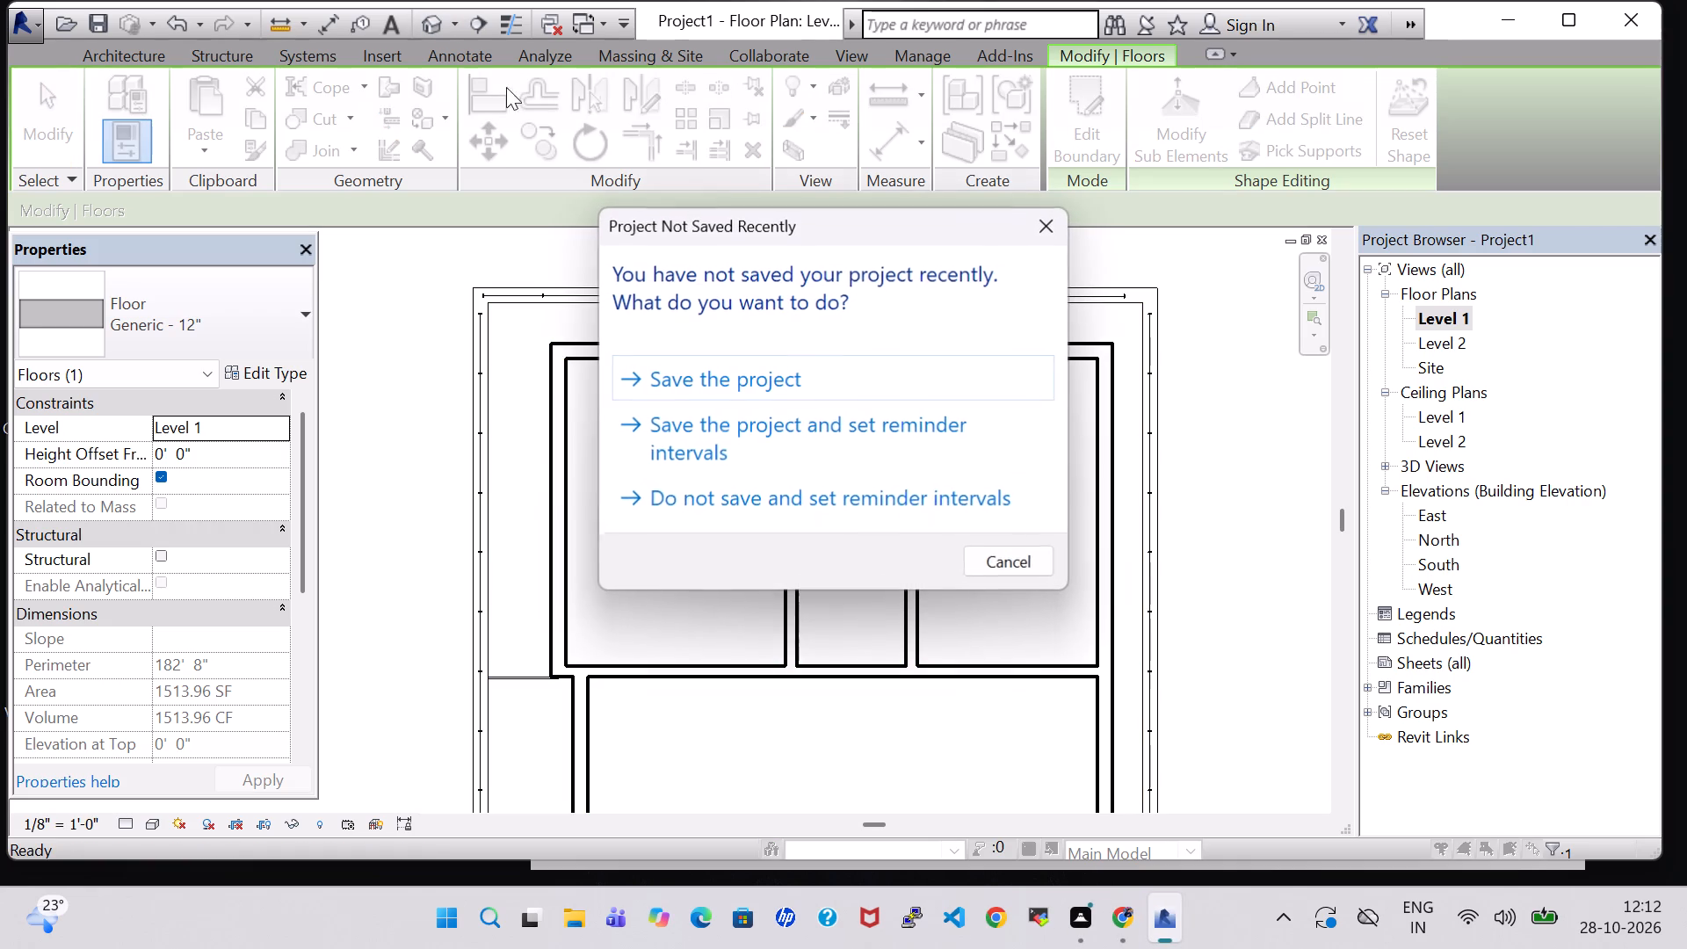
{"action": "left_click", "coordinate": [1037, 228]}
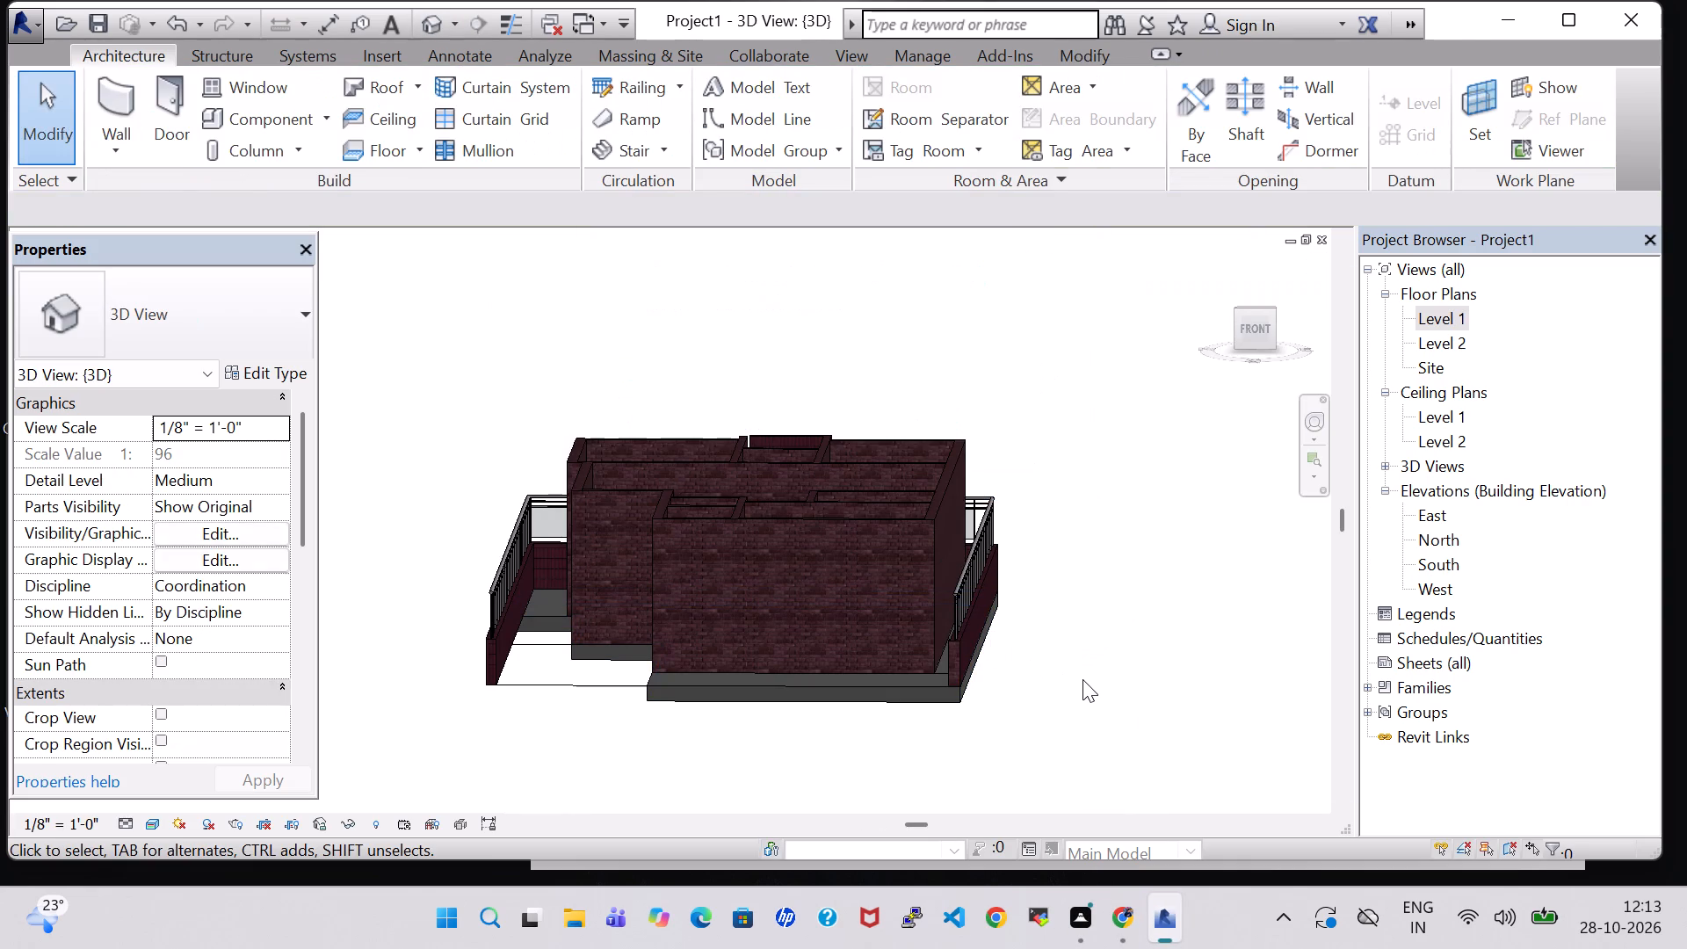
Start a second Level 1 floor, sketching its boundary from the left perimeter wall across to the large room's outer wall and along it to the jog.
{"action": "middle_click_drag", "start_coordinate": [1082, 679], "coordinate": [1099, 726]}
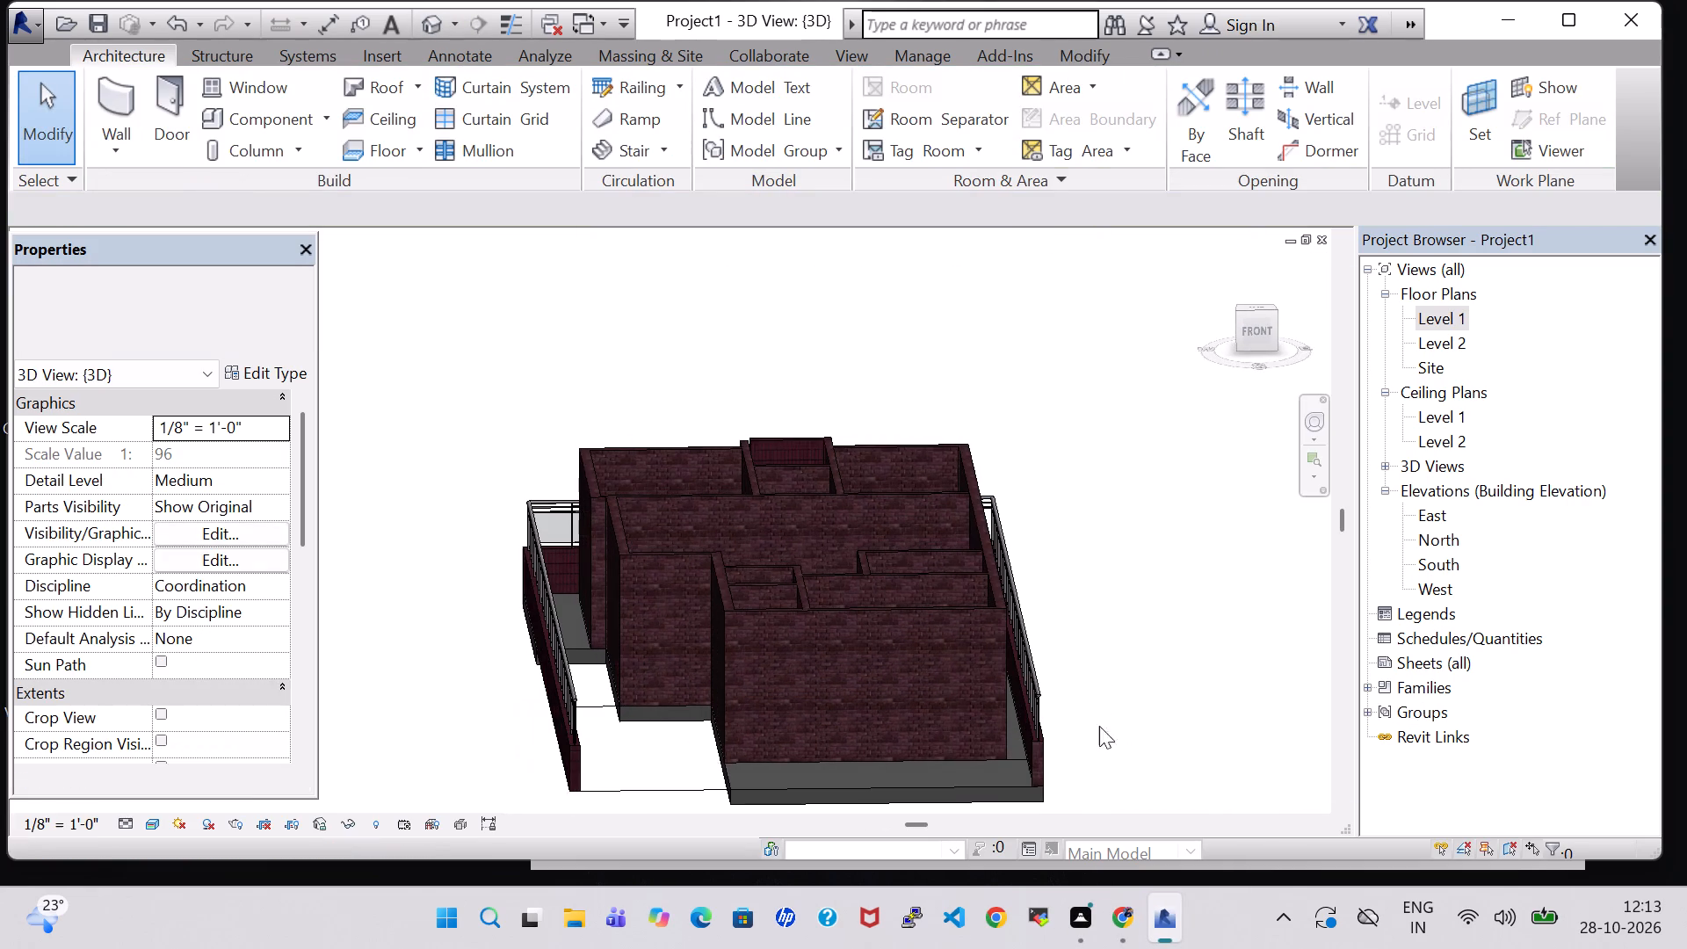
{"action": "double_click", "coordinate": [1433, 312]}
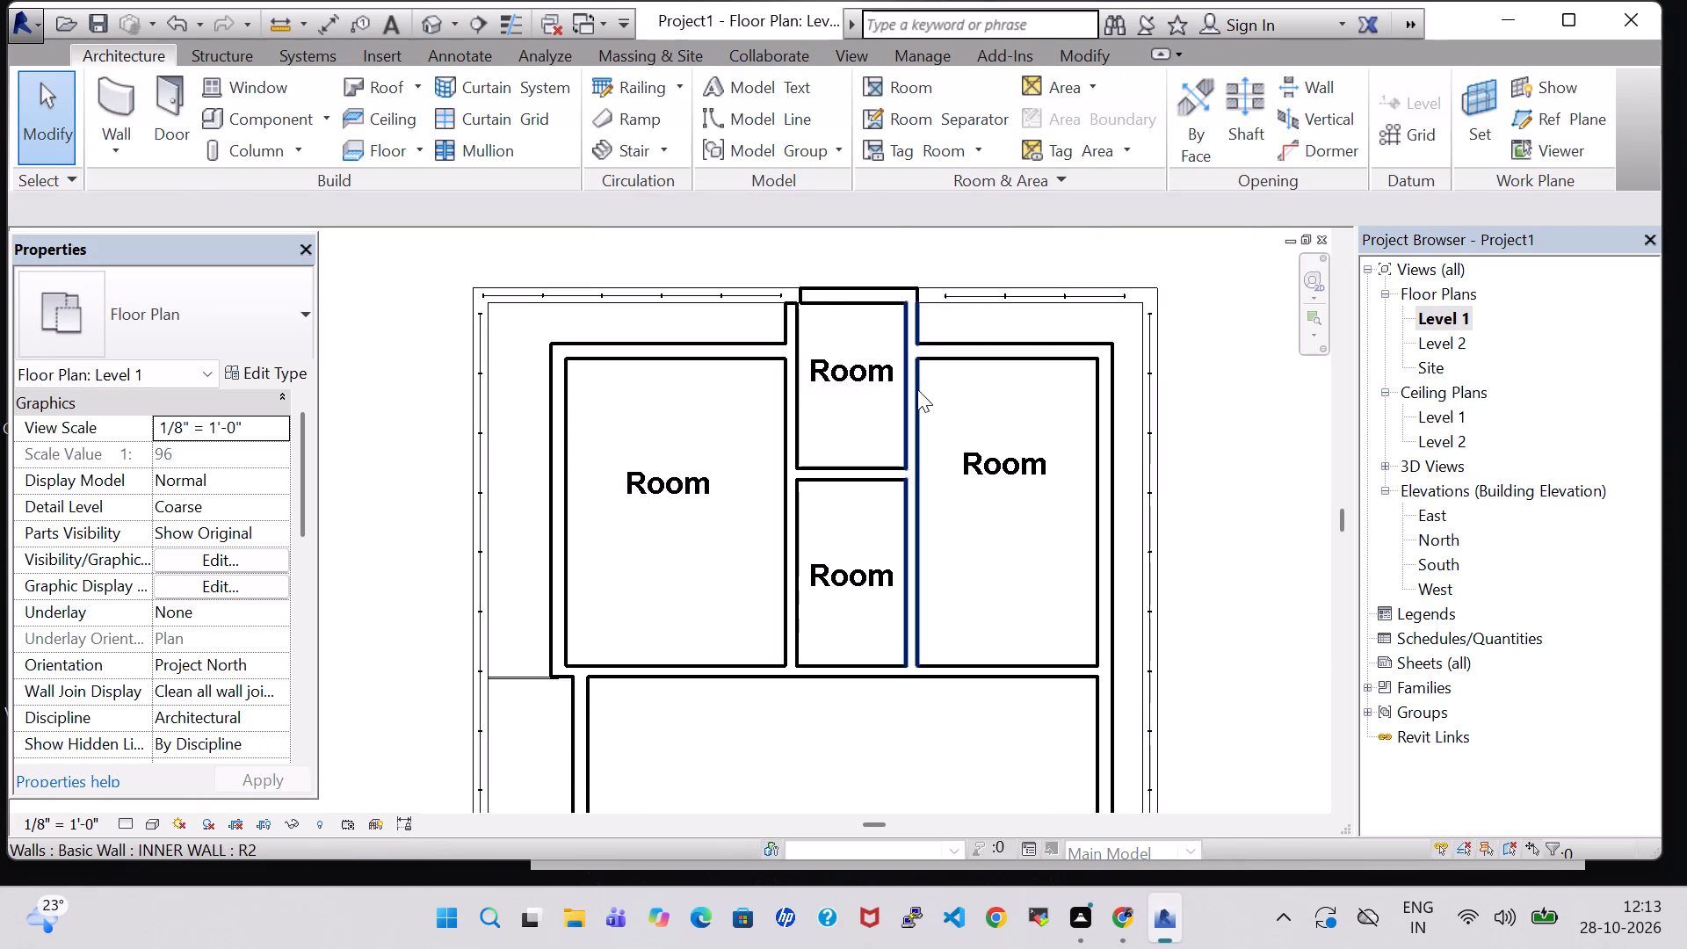
{"action": "scroll", "coordinate": [919, 391], "scroll_direction": "down", "scroll_amount": 6}
{"action": "middle_click_drag", "start_coordinate": [1151, 442], "coordinate": [1018, 385]}
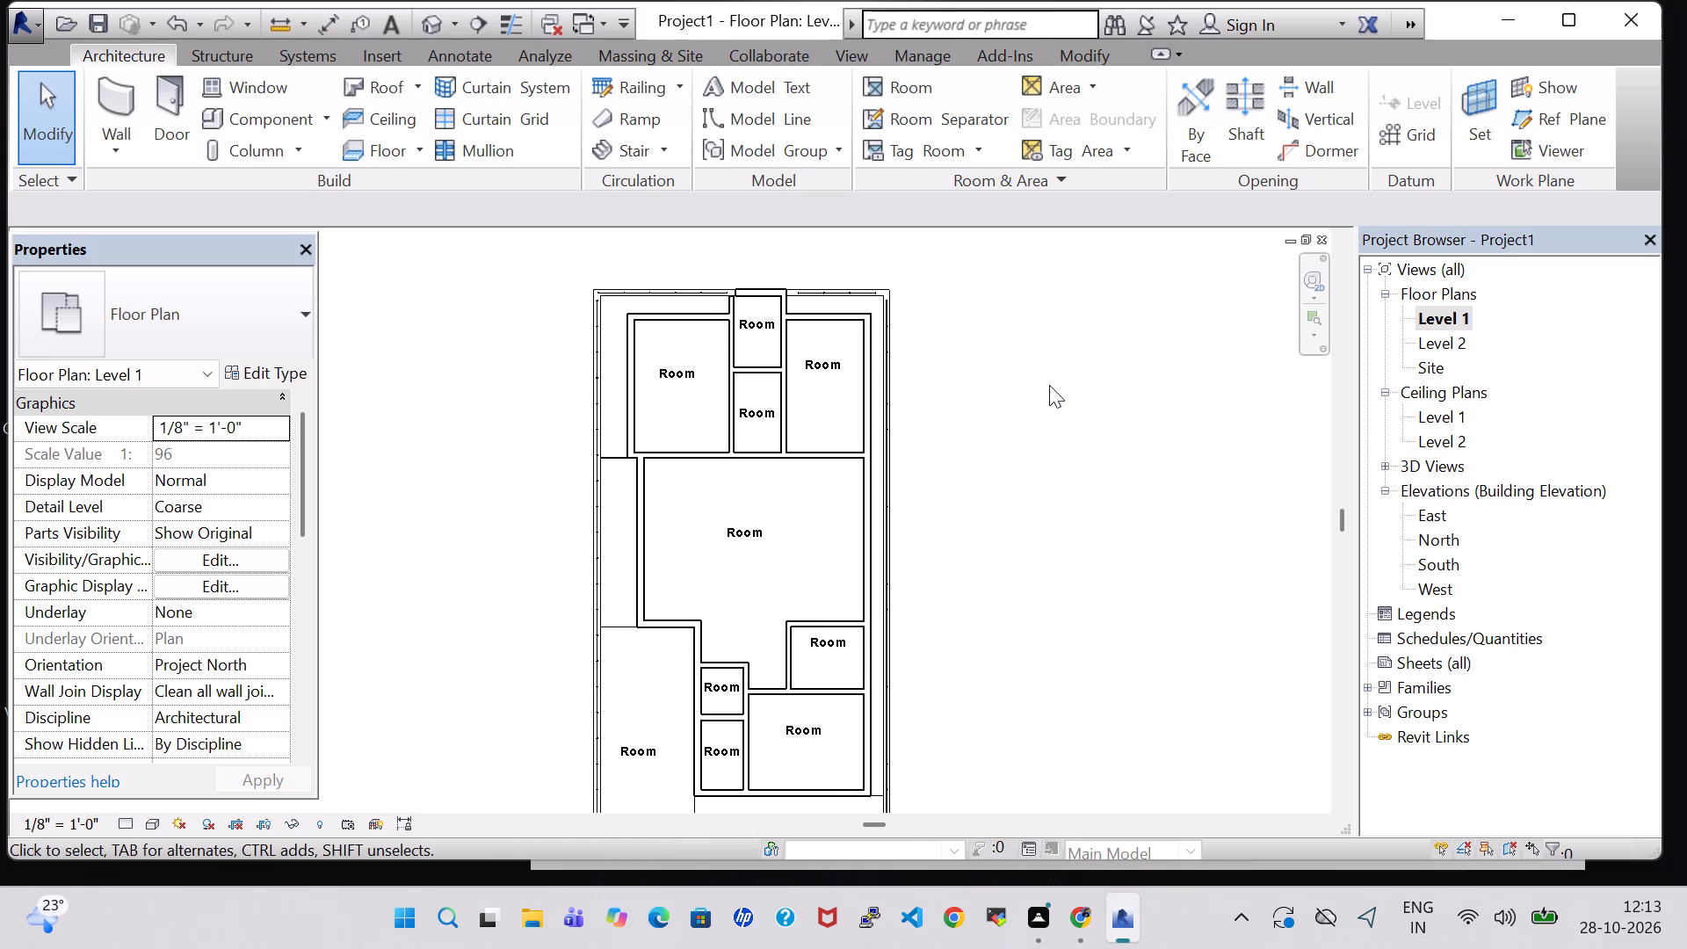
{"action": "middle_click_drag", "start_coordinate": [1045, 437], "coordinate": [1004, 380]}
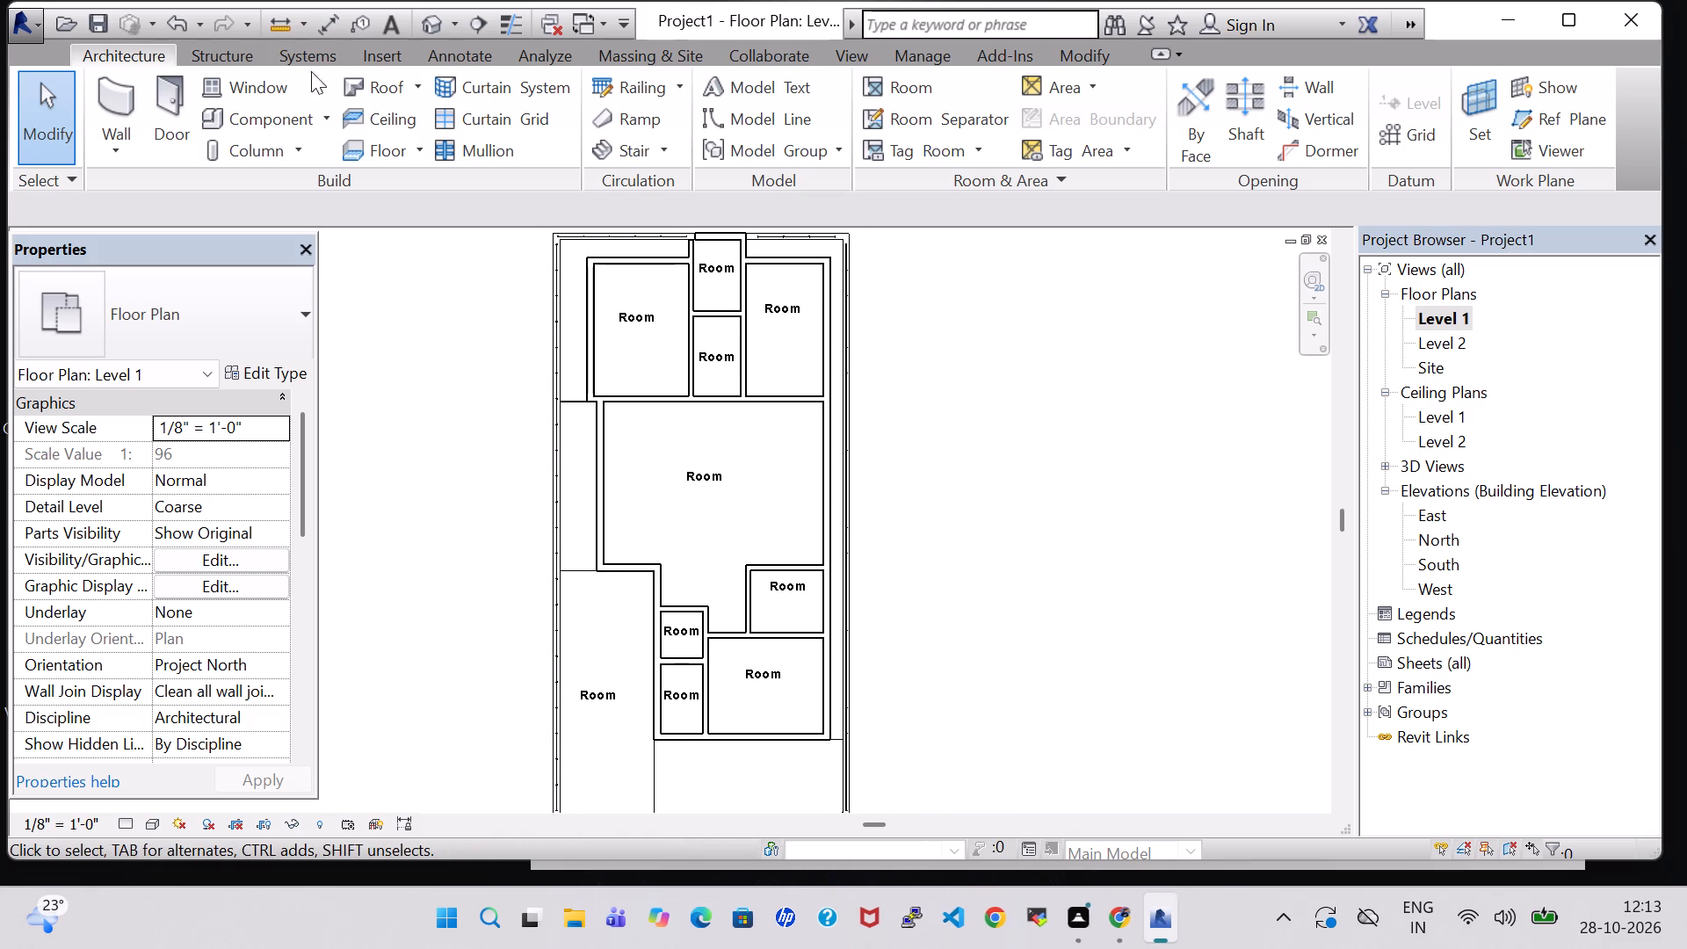
{"action": "left_click", "coordinate": [380, 139]}
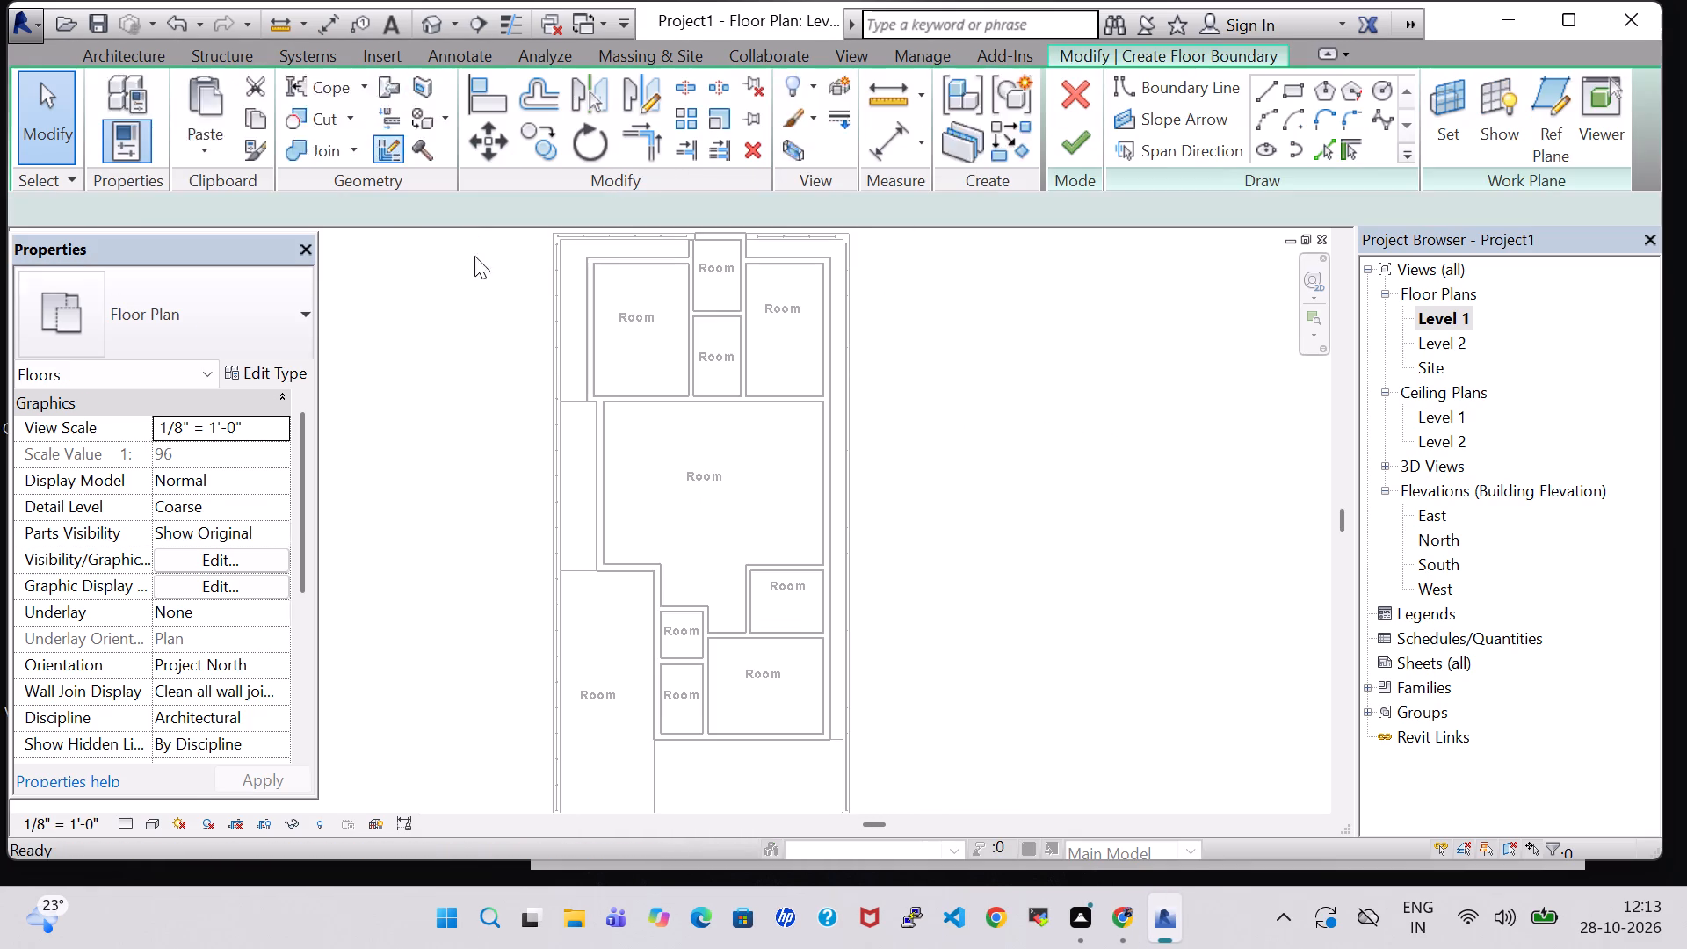
{"action": "scroll", "coordinate": [545, 362], "scroll_direction": "up", "scroll_amount": 6}
{"action": "scroll", "coordinate": [613, 398], "scroll_direction": "up", "scroll_amount": 1}
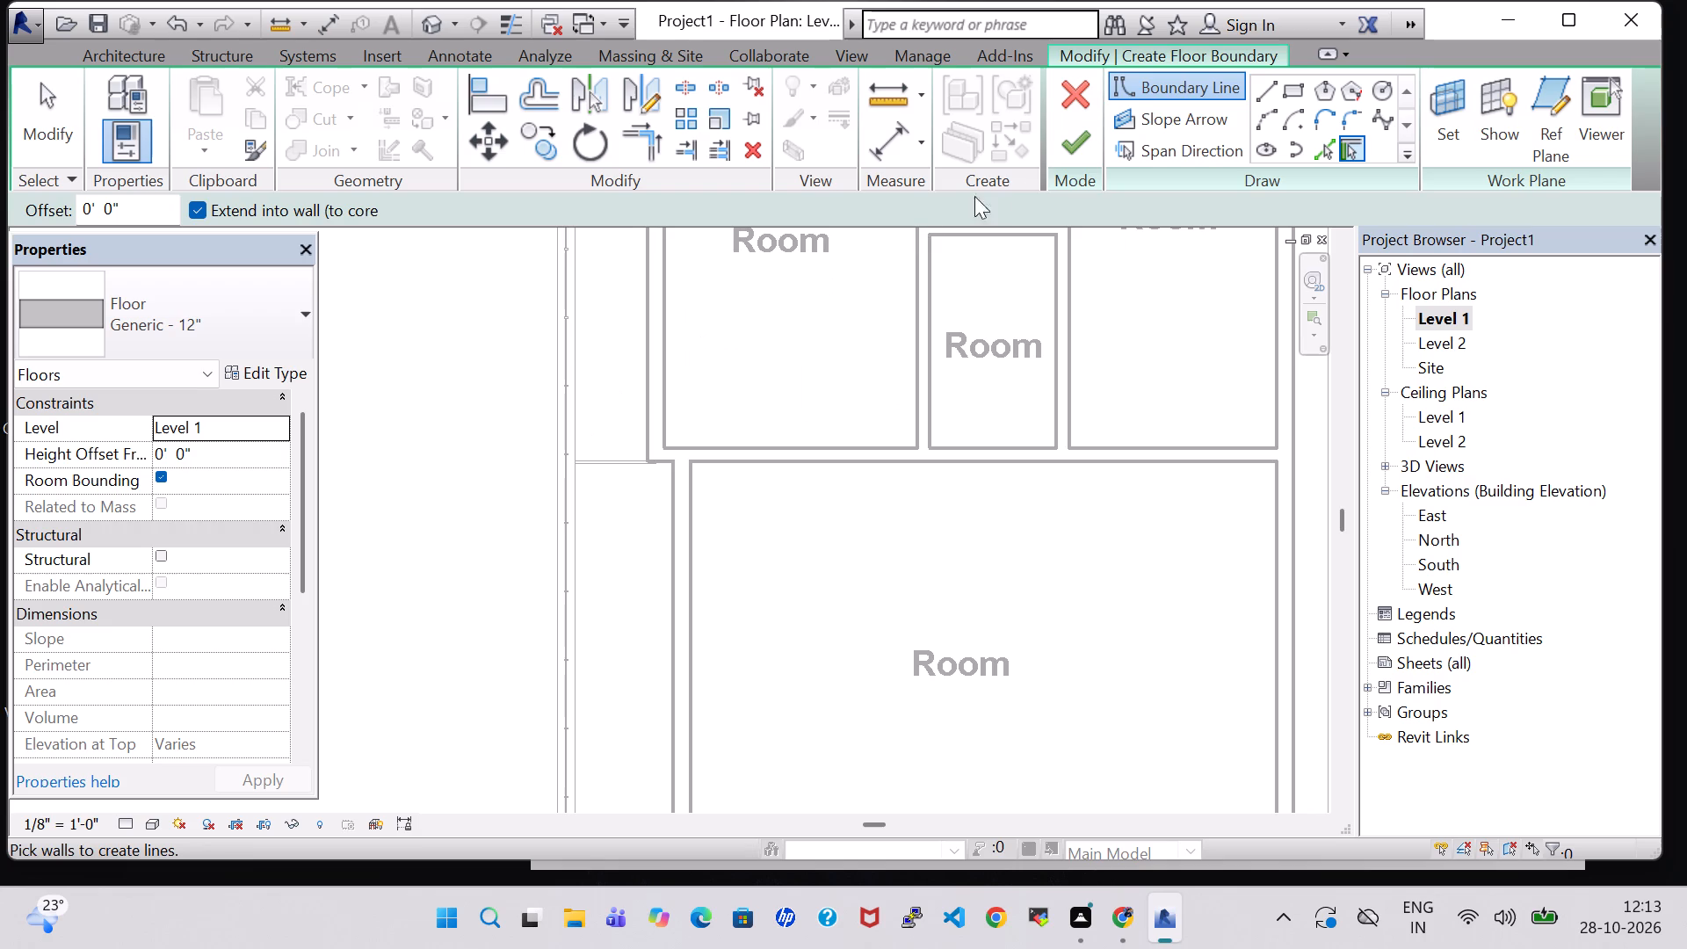
{"action": "left_click", "coordinate": [1272, 91]}
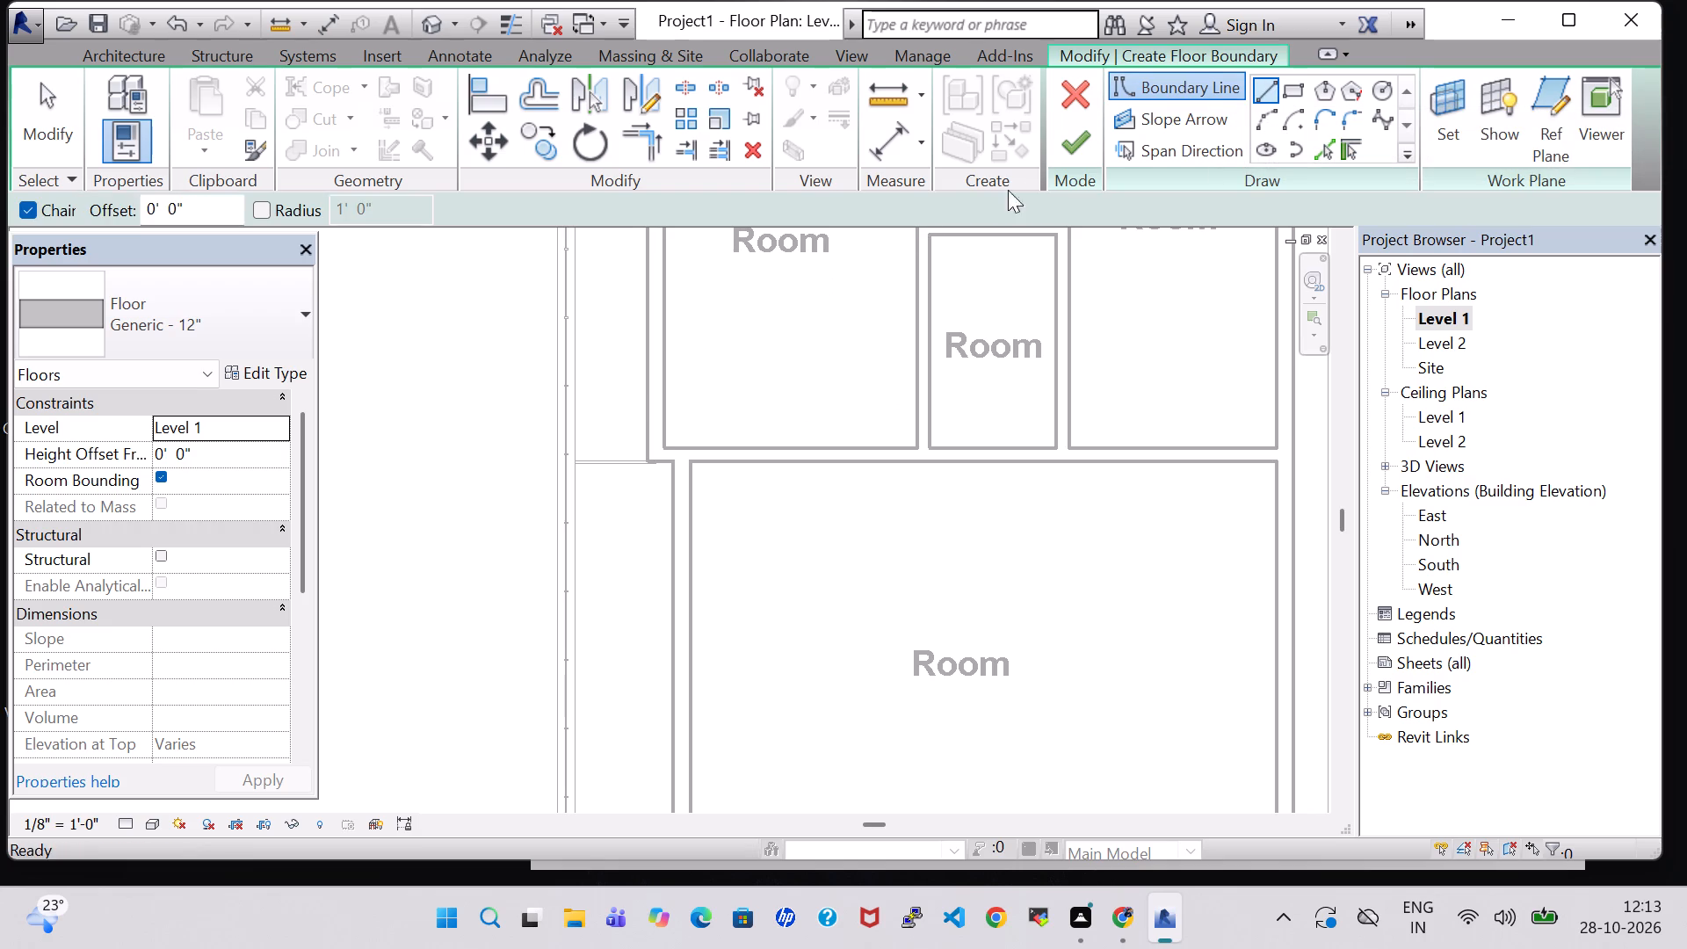
{"action": "scroll", "coordinate": [650, 392], "scroll_direction": "up", "scroll_amount": 4}
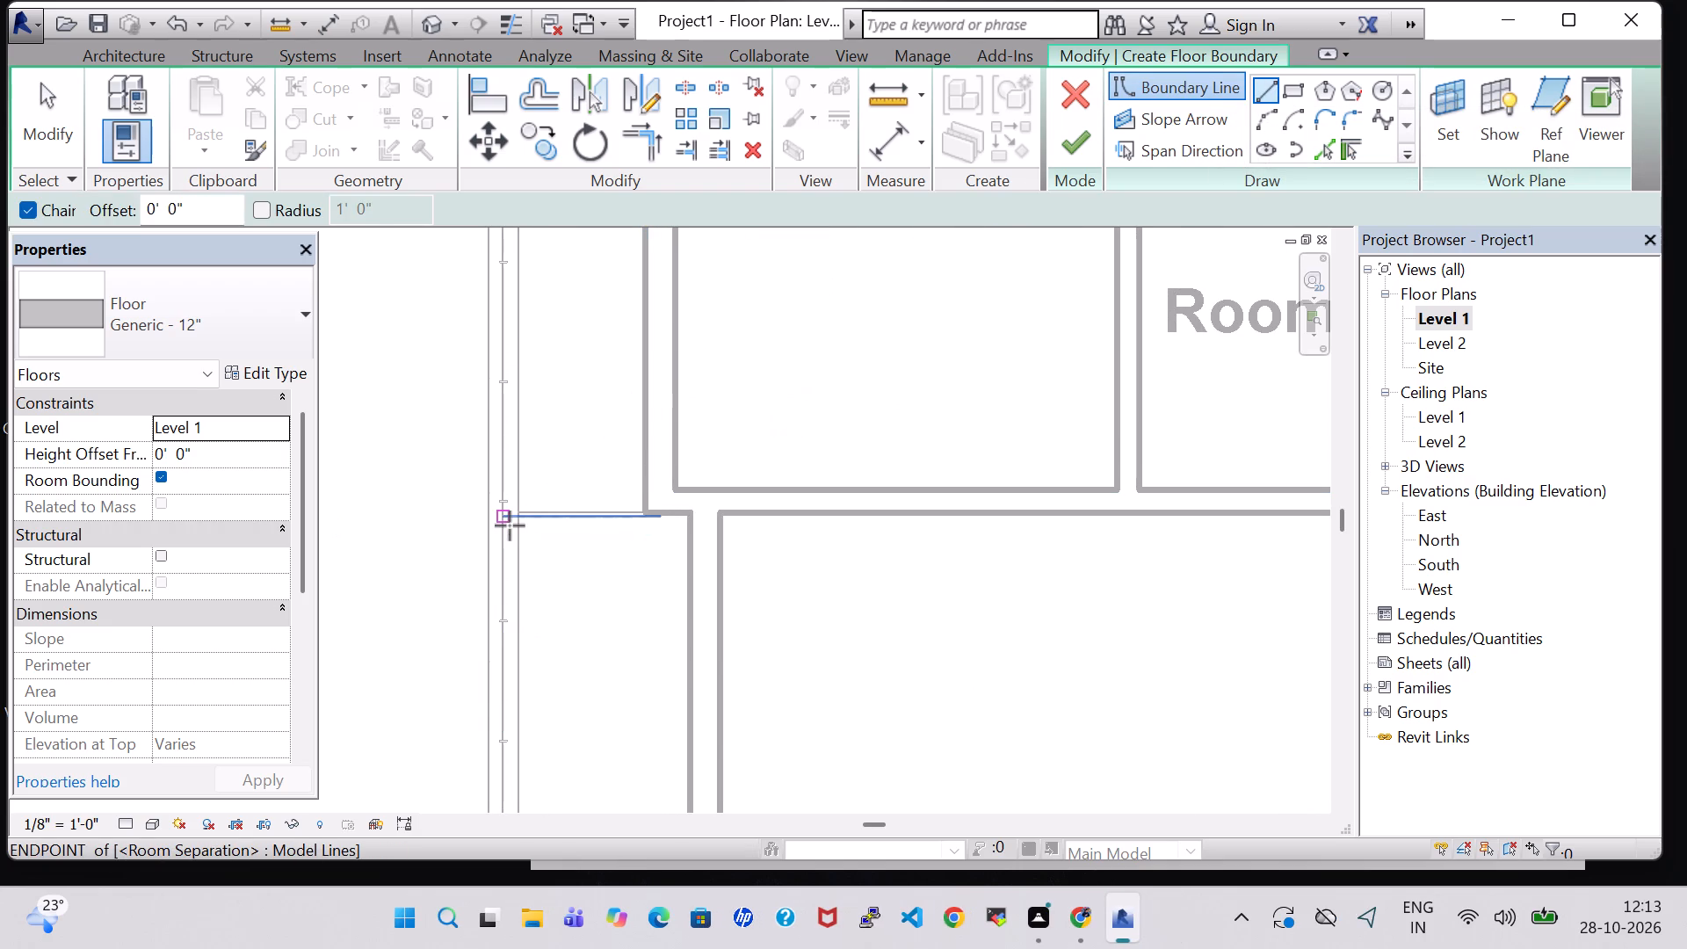
{"action": "left_click", "coordinate": [486, 524]}
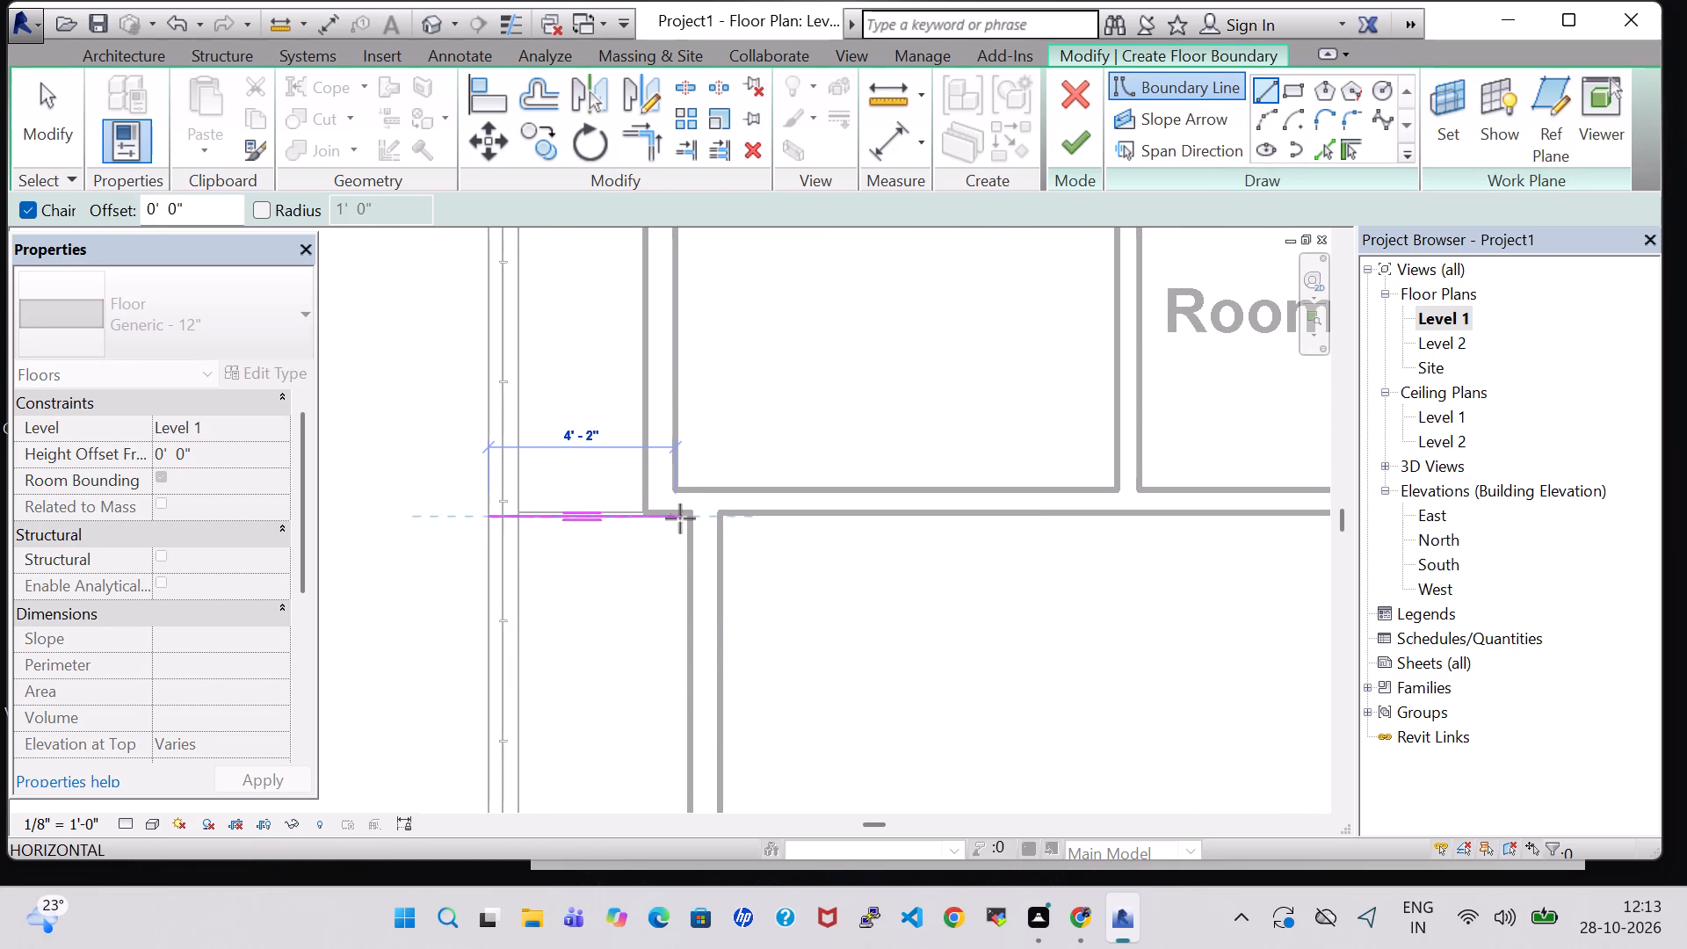
{"action": "left_click", "coordinate": [688, 518]}
{"action": "middle_click_drag", "start_coordinate": [685, 636], "coordinate": [703, 280]}
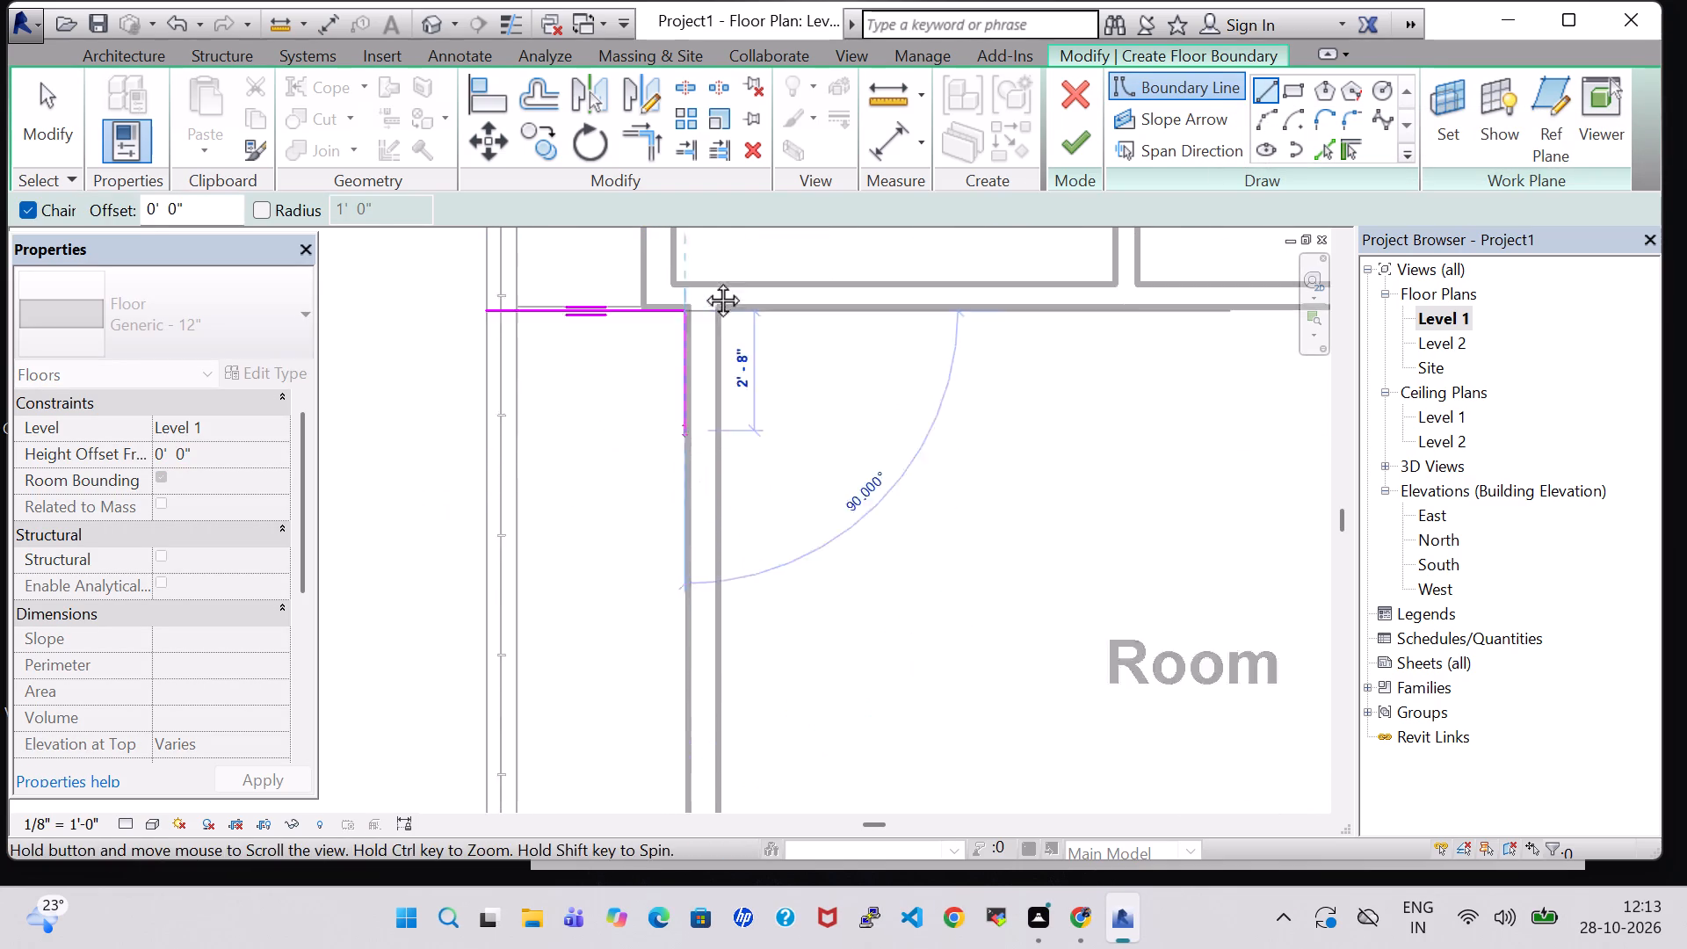
{"action": "middle_click_drag", "start_coordinate": [703, 280], "coordinate": [703, 252]}
{"action": "middle_click_drag", "start_coordinate": [692, 586], "coordinate": [675, 550]}
{"action": "middle_click_drag", "start_coordinate": [672, 547], "coordinate": [674, 388]}
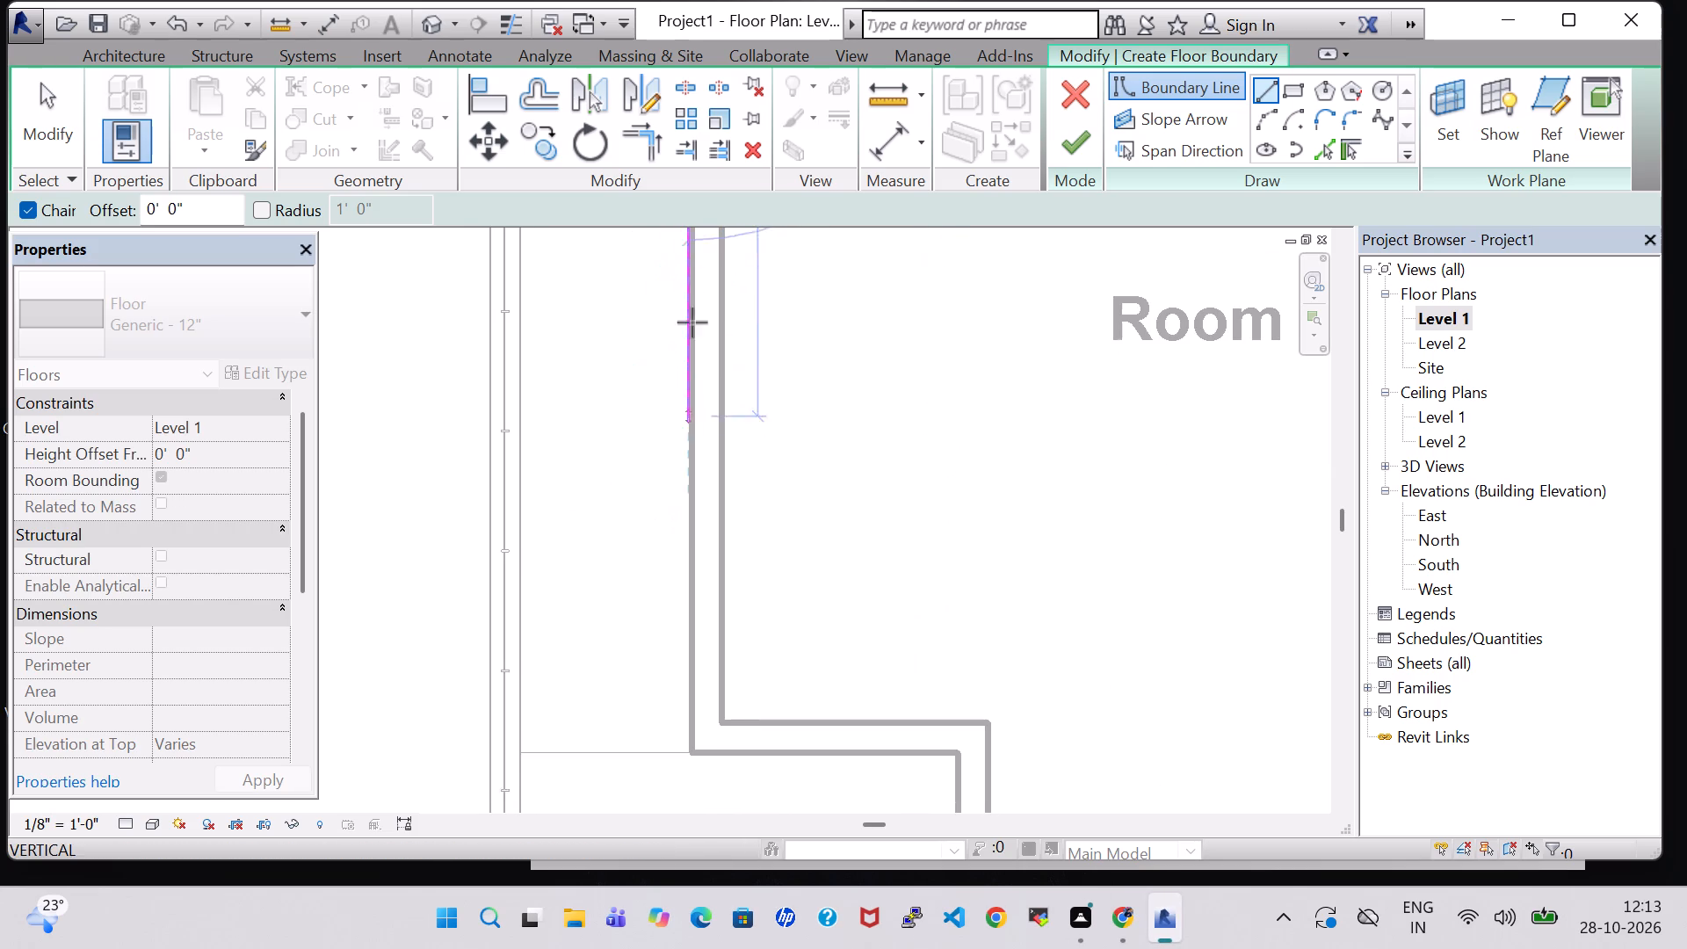
{"action": "left_click", "coordinate": [687, 728]}
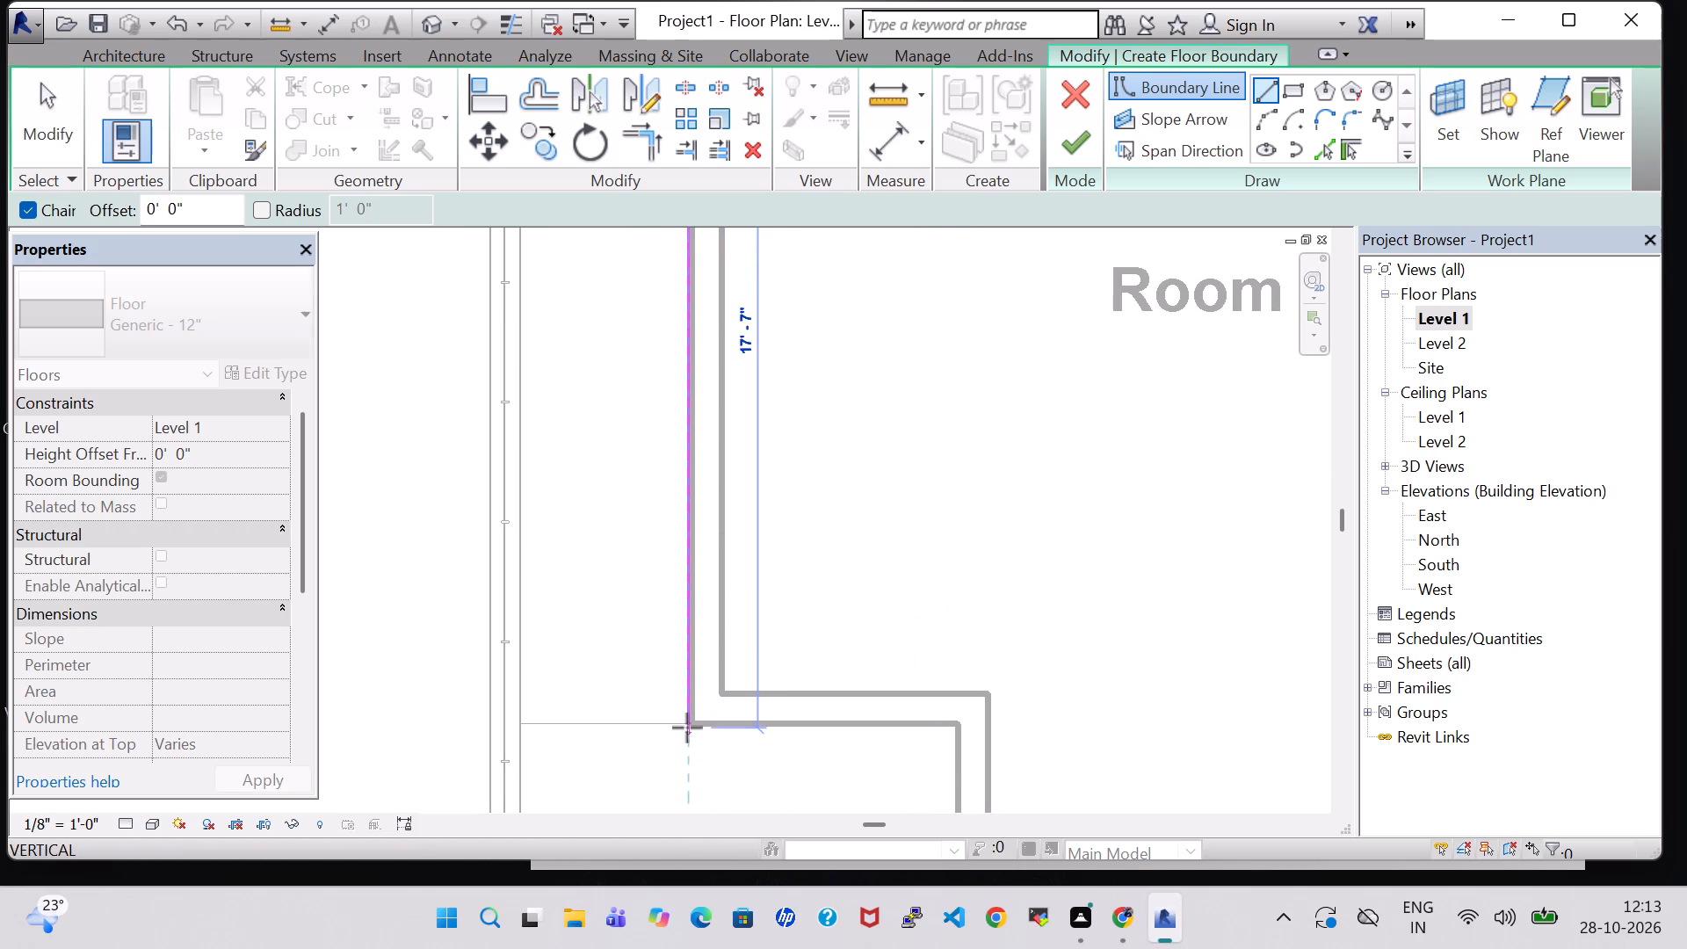
Continue the floor boundary about 6' across the jog and along the small rooms' outer wall to the front edge.
{"action": "left_click", "coordinate": [965, 736]}
{"action": "middle_click_drag", "start_coordinate": [938, 777], "coordinate": [985, 409]}
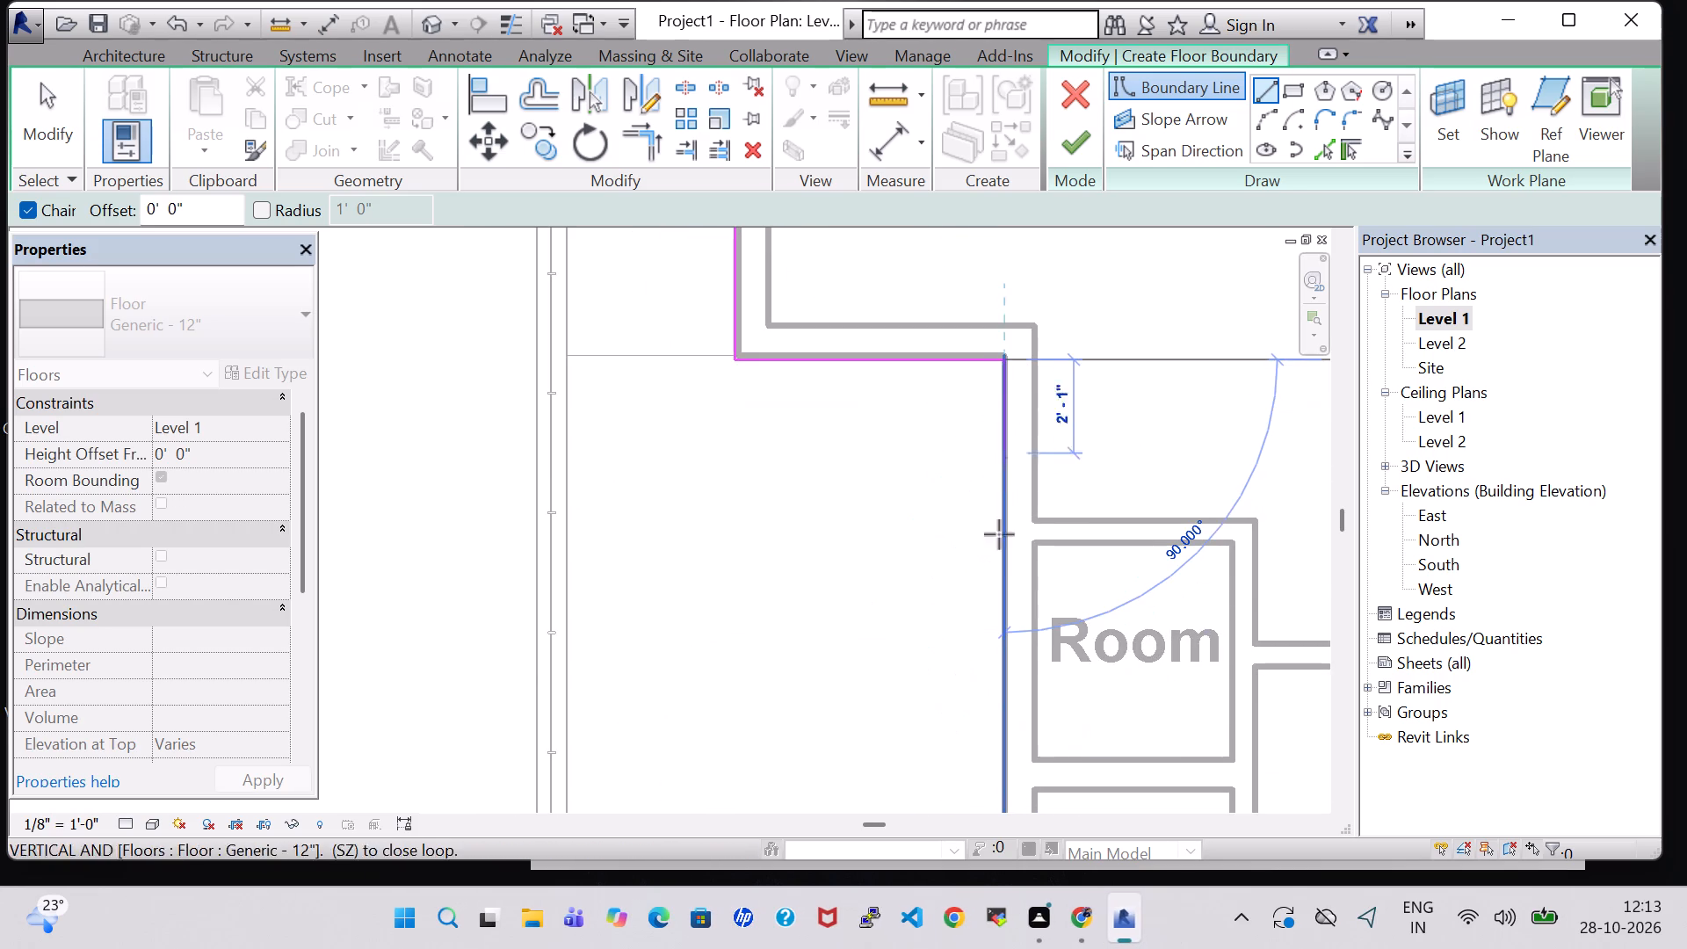
{"action": "middle_click_drag", "start_coordinate": [1003, 616], "coordinate": [1004, 442]}
{"action": "middle_click_drag", "start_coordinate": [1005, 692], "coordinate": [982, 249]}
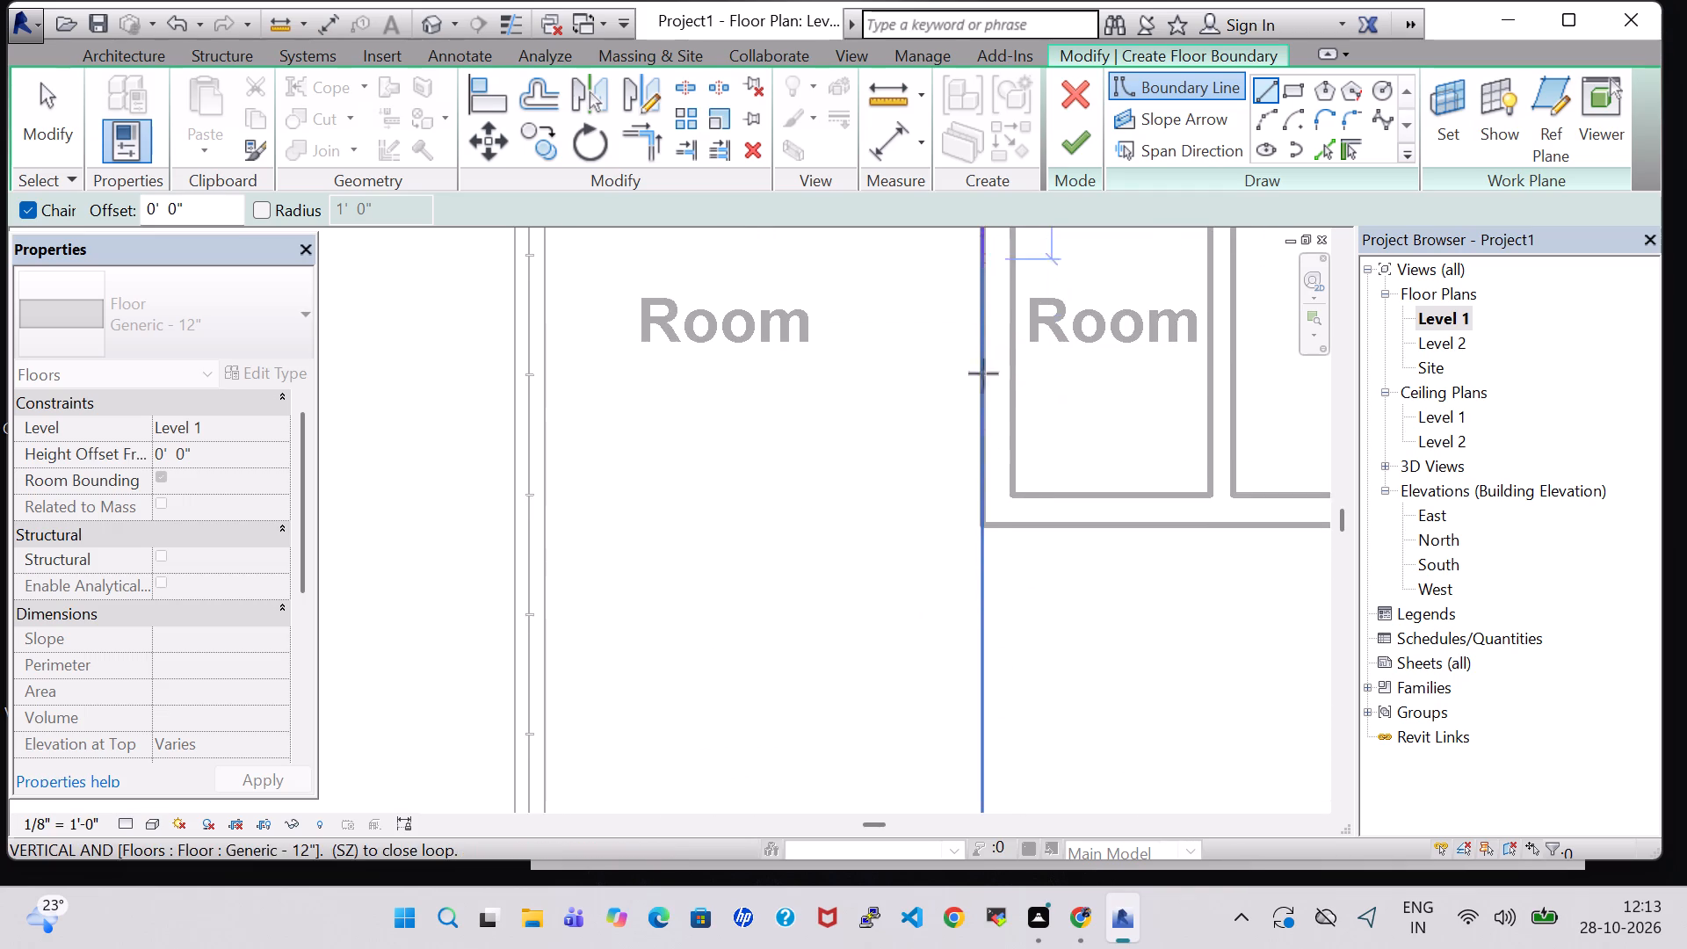
{"action": "scroll", "coordinate": [966, 587], "scroll_direction": "down", "scroll_amount": 5}
{"action": "middle_click_drag", "start_coordinate": [966, 587], "coordinate": [958, 469]}
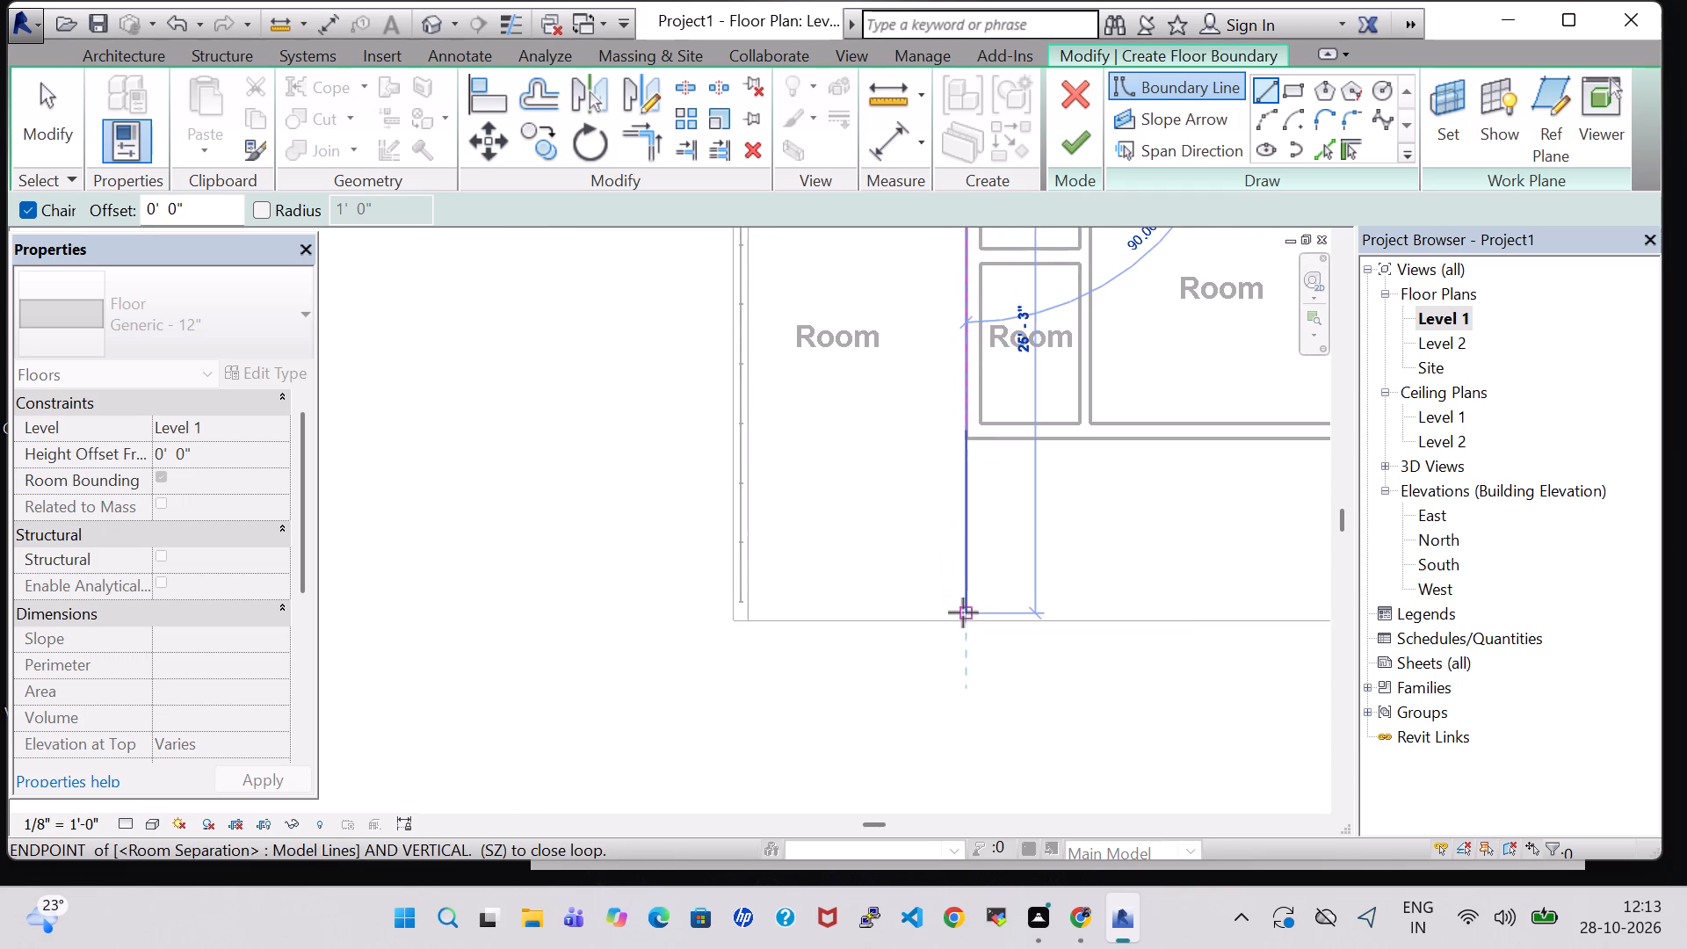
{"action": "left_click", "coordinate": [967, 620]}
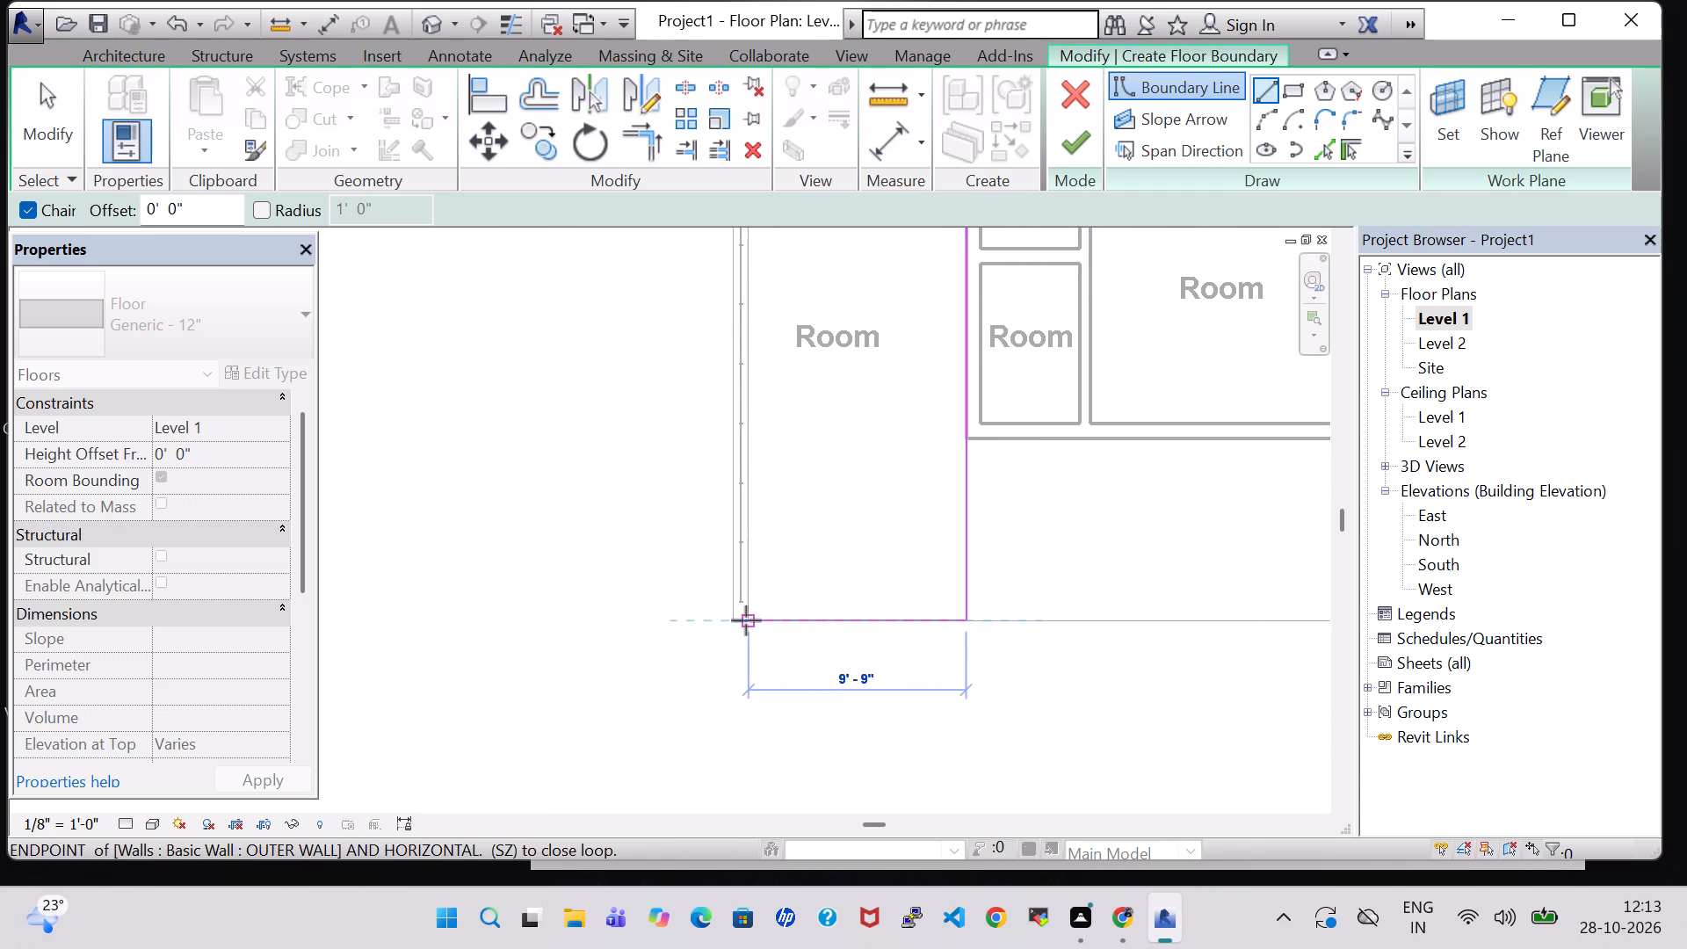
Extend the floor boundary along the front edge to the left perimeter wall's outer face, close it at the starting corner, and finish the floor.
{"action": "left_click", "coordinate": [737, 620]}
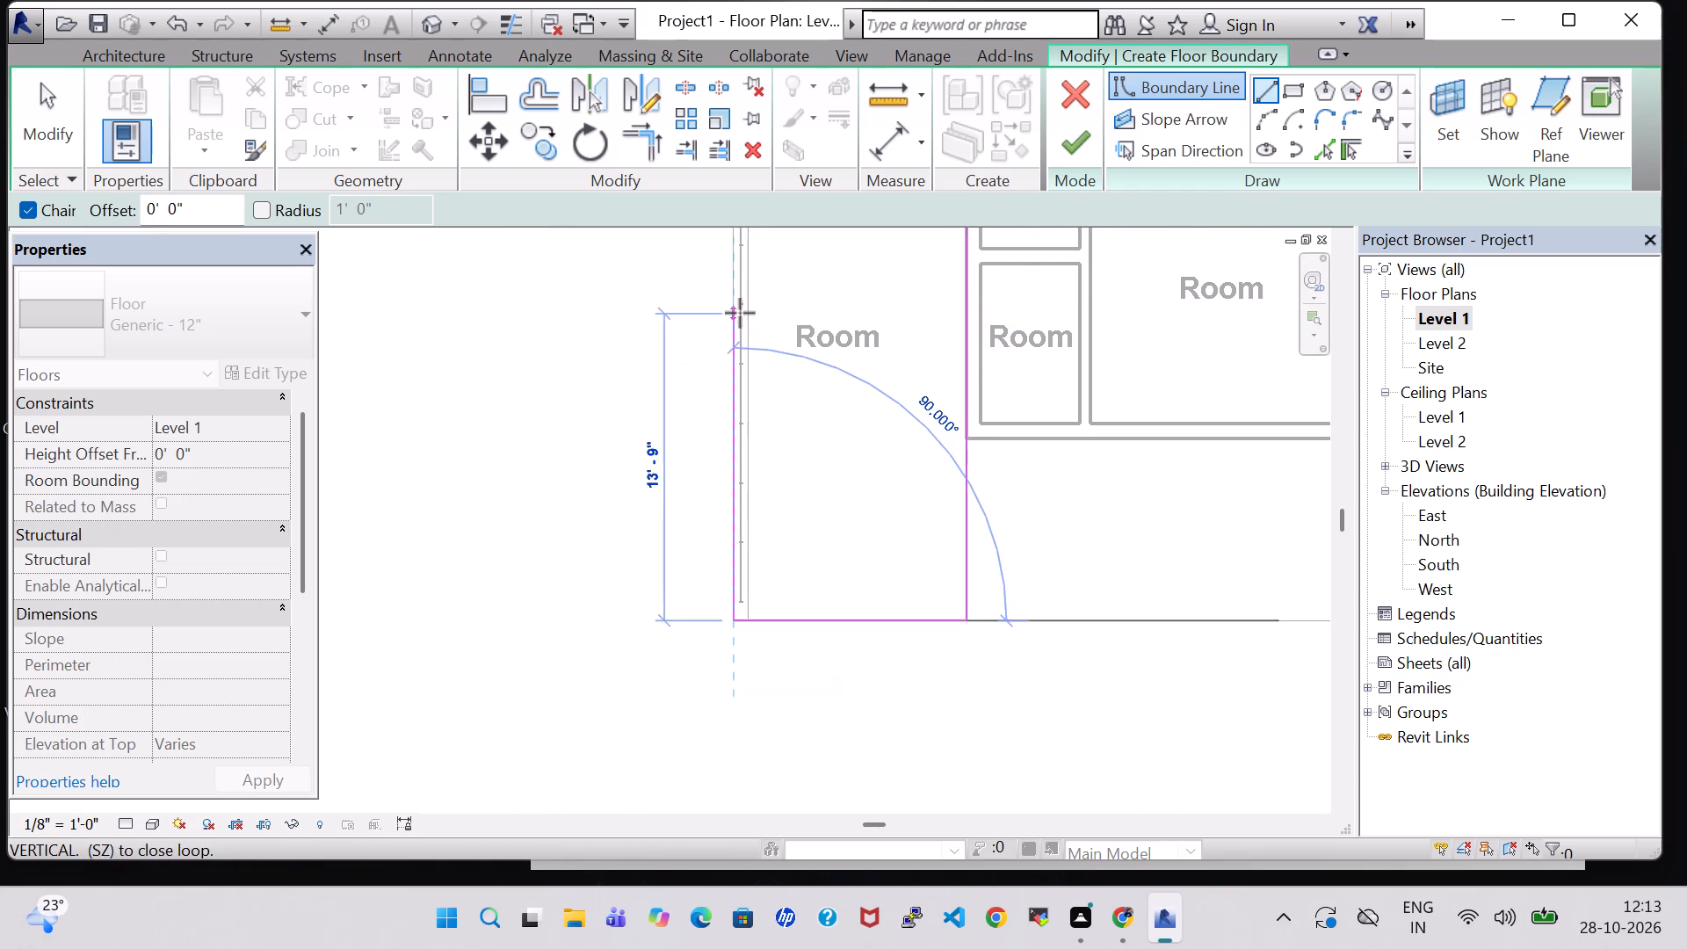
{"action": "middle_click_drag", "start_coordinate": [740, 313], "coordinate": [722, 663]}
{"action": "middle_click_drag", "start_coordinate": [713, 397], "coordinate": [703, 650]}
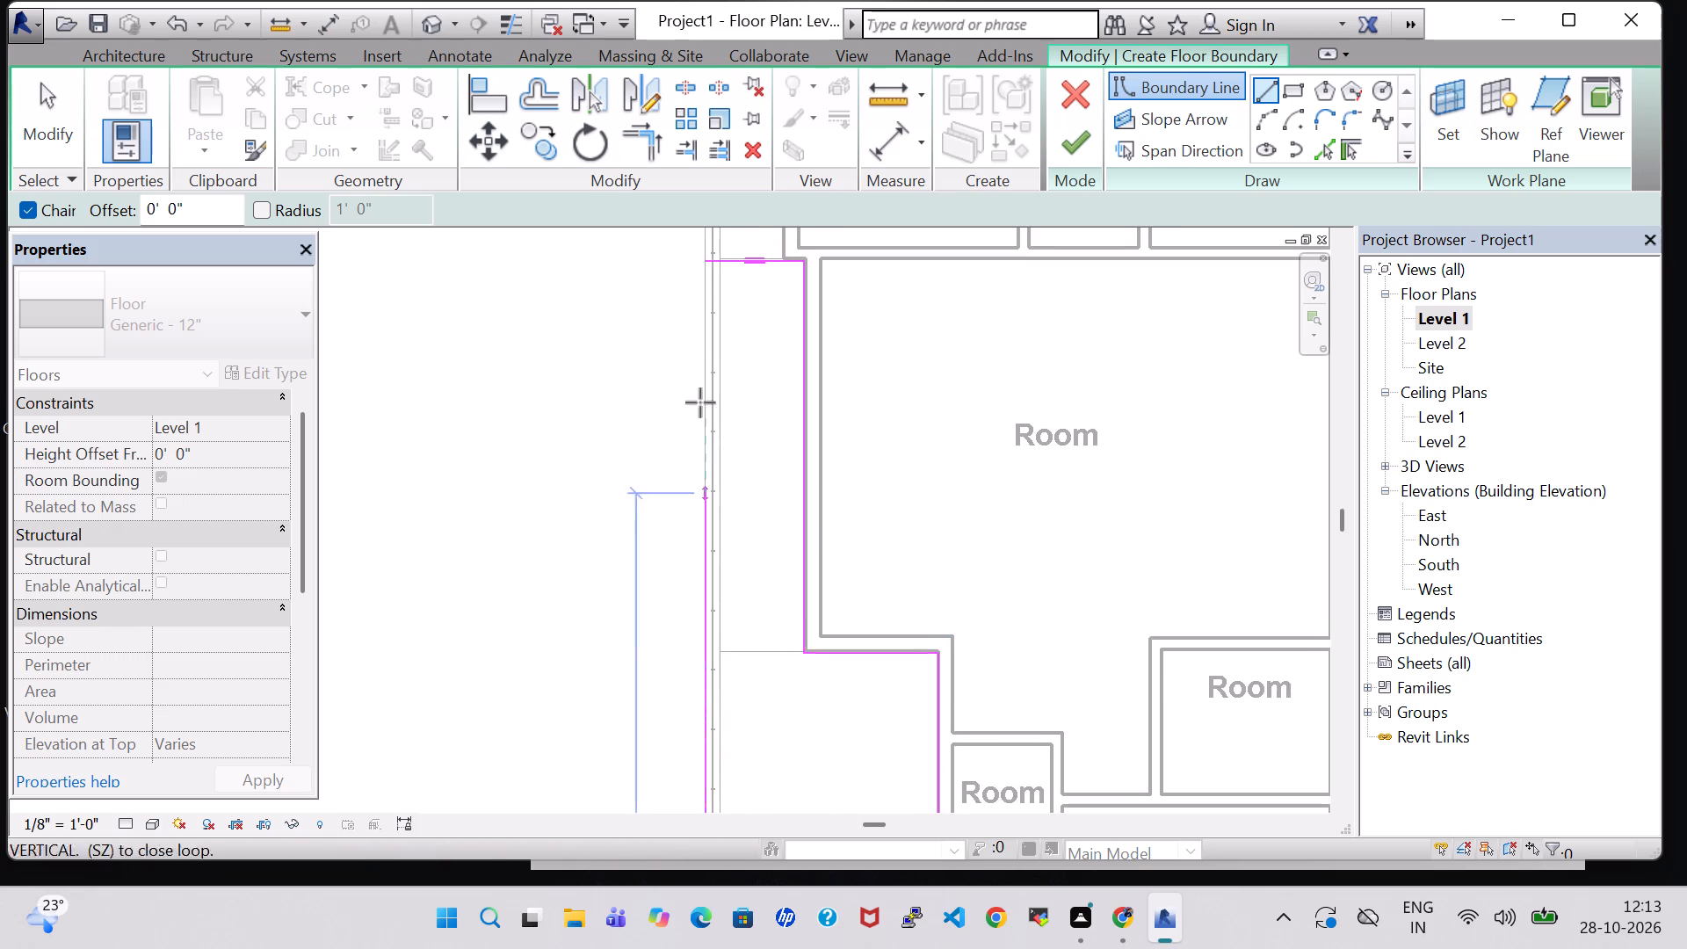
{"action": "scroll", "coordinate": [701, 337], "scroll_direction": "up", "scroll_amount": 3}
{"action": "middle_click_drag", "start_coordinate": [701, 337], "coordinate": [701, 681]}
{"action": "scroll", "coordinate": [701, 337], "scroll_direction": "down", "scroll_amount": 1}
{"action": "scroll", "coordinate": [701, 681], "scroll_direction": "up", "scroll_amount": 2}
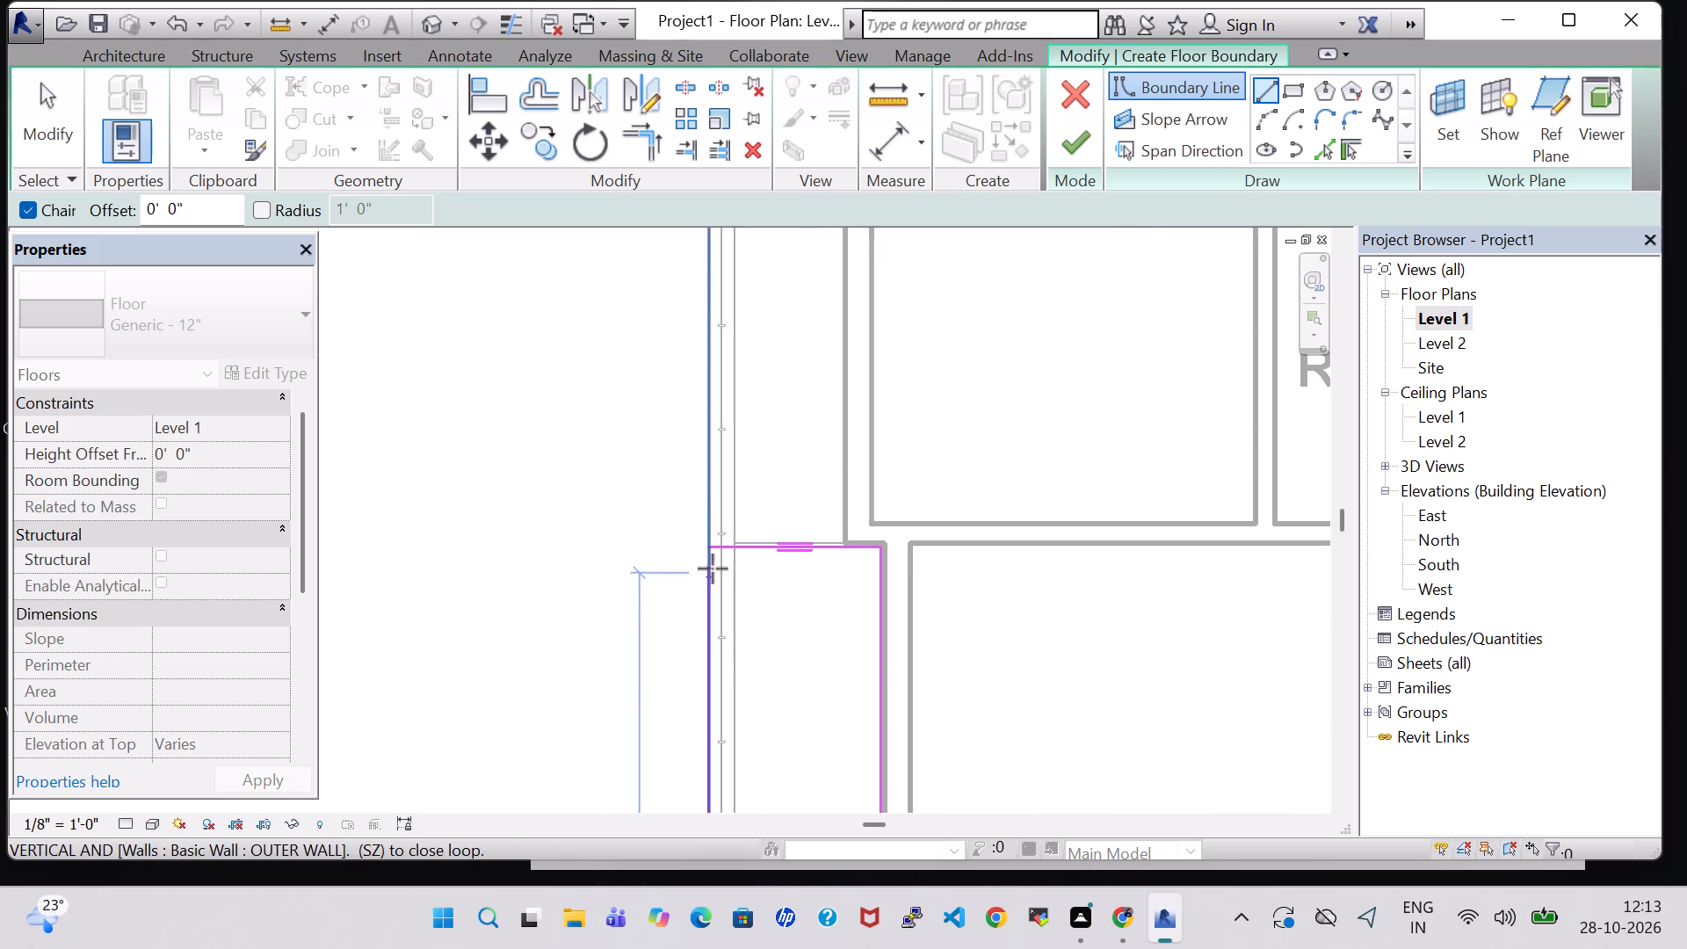
{"action": "left_click", "coordinate": [711, 549]}
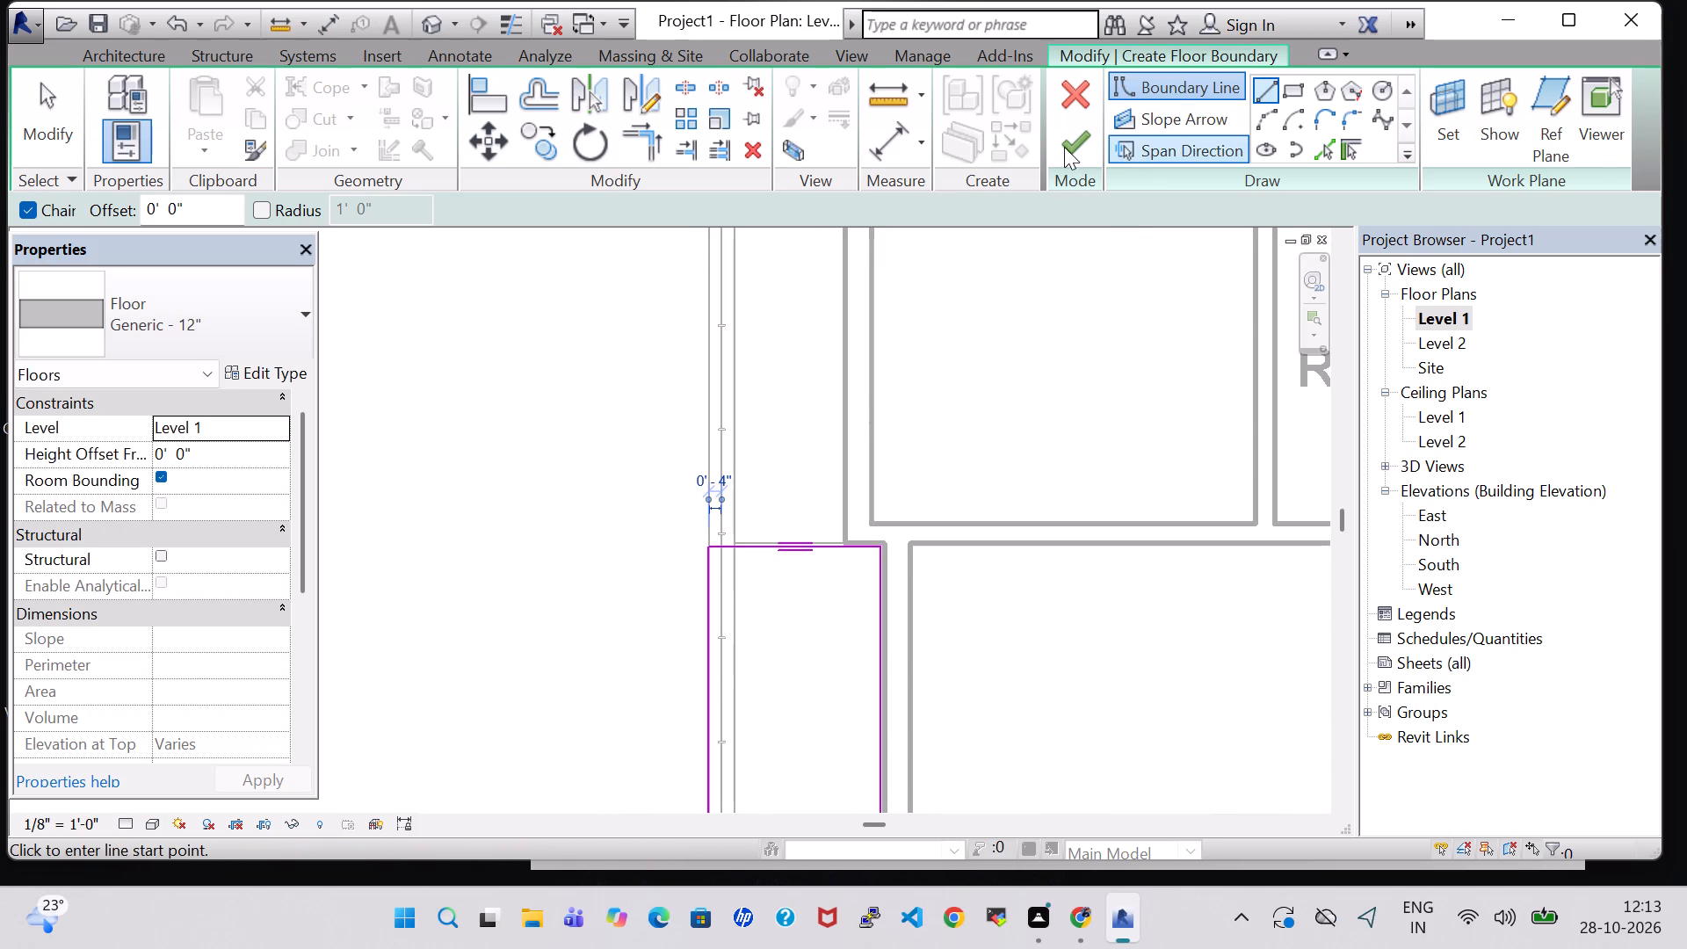
{"action": "left_click", "coordinate": [1064, 147]}
In 3D, change the new front-left floor's type to Wood Truss Joist 12" - Carpet Finish.
{"action": "left_click", "coordinate": [427, 17]}
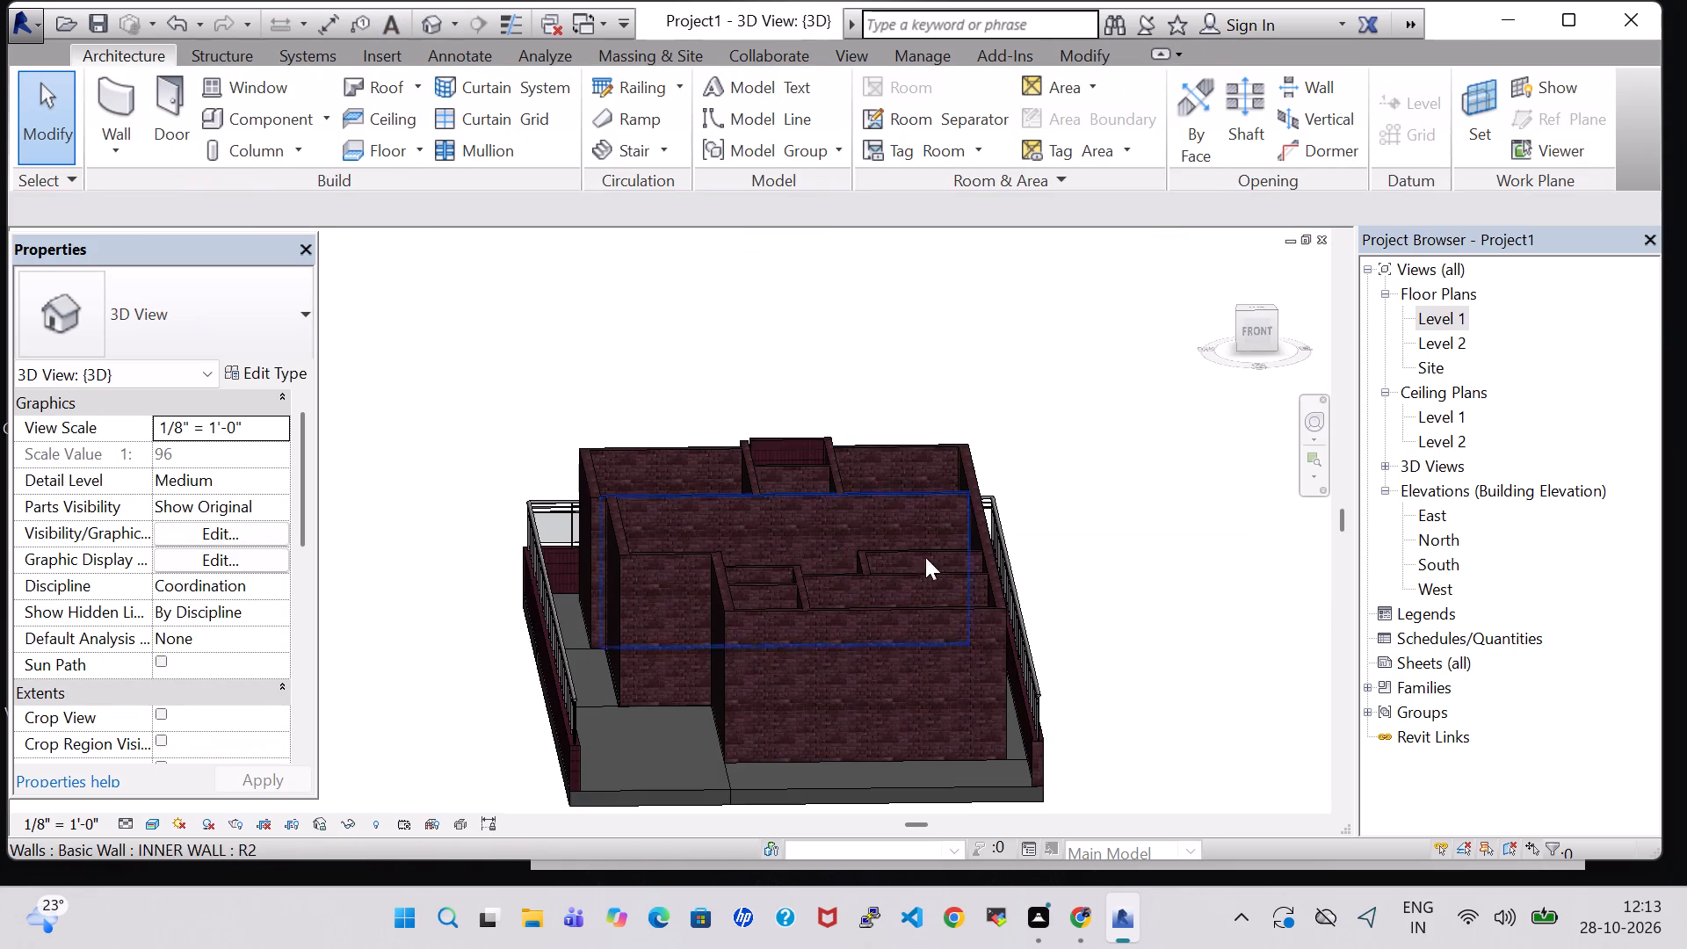
{"action": "left_click", "coordinate": [645, 810]}
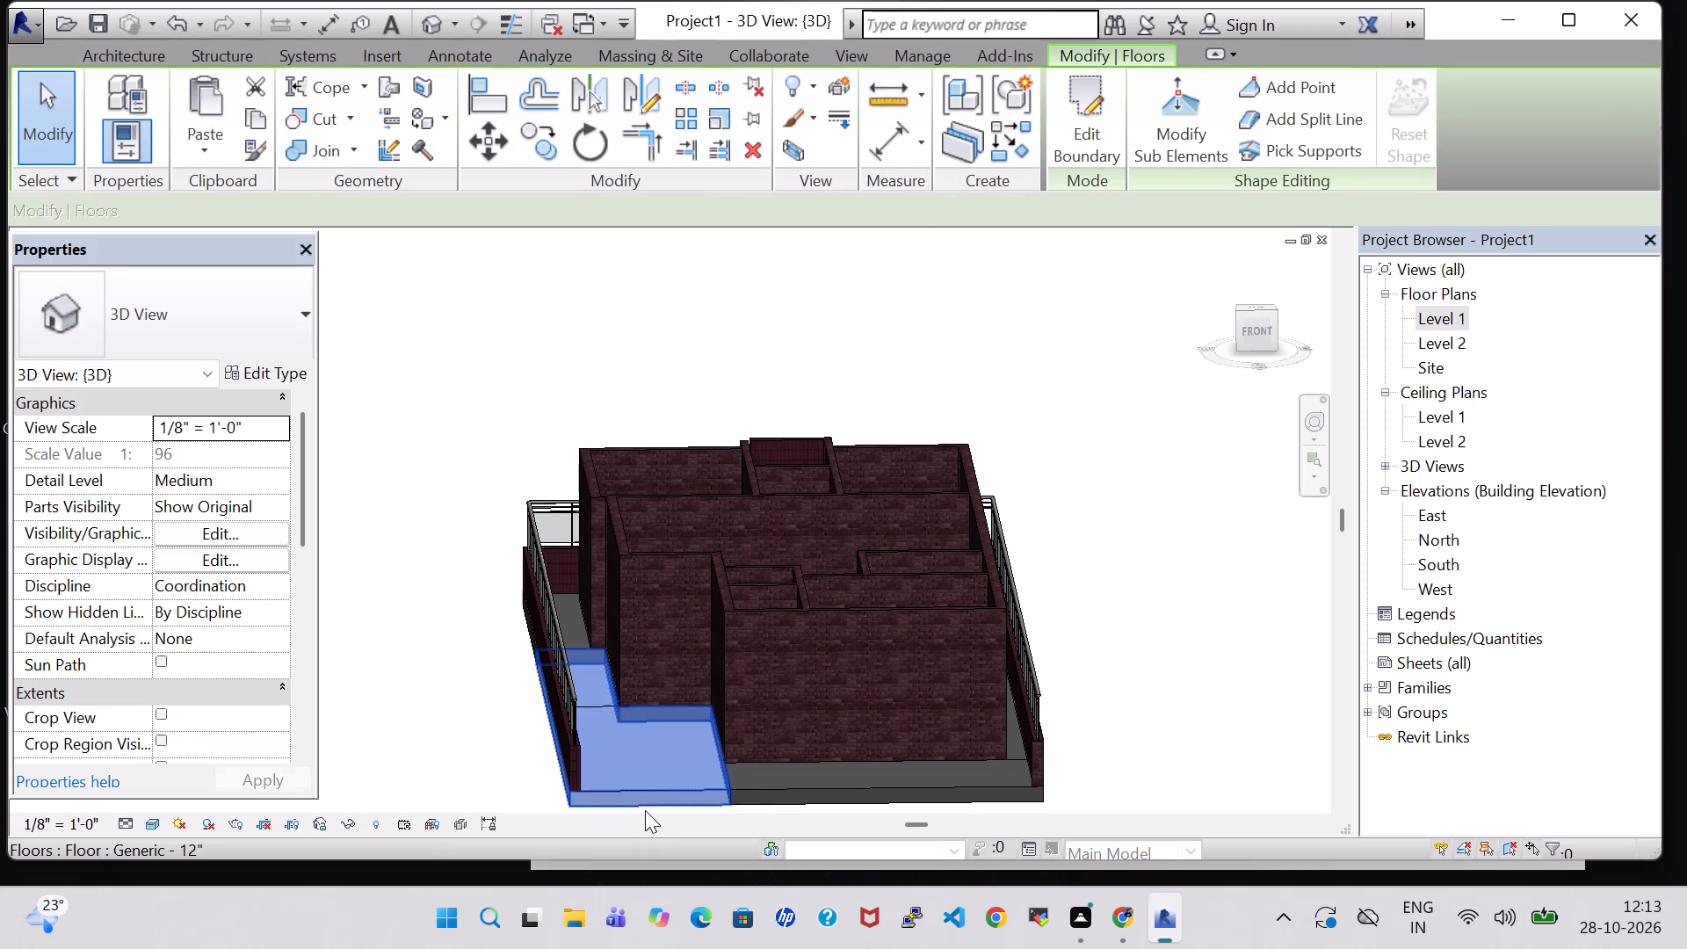
{"action": "left_click", "coordinate": [184, 311]}
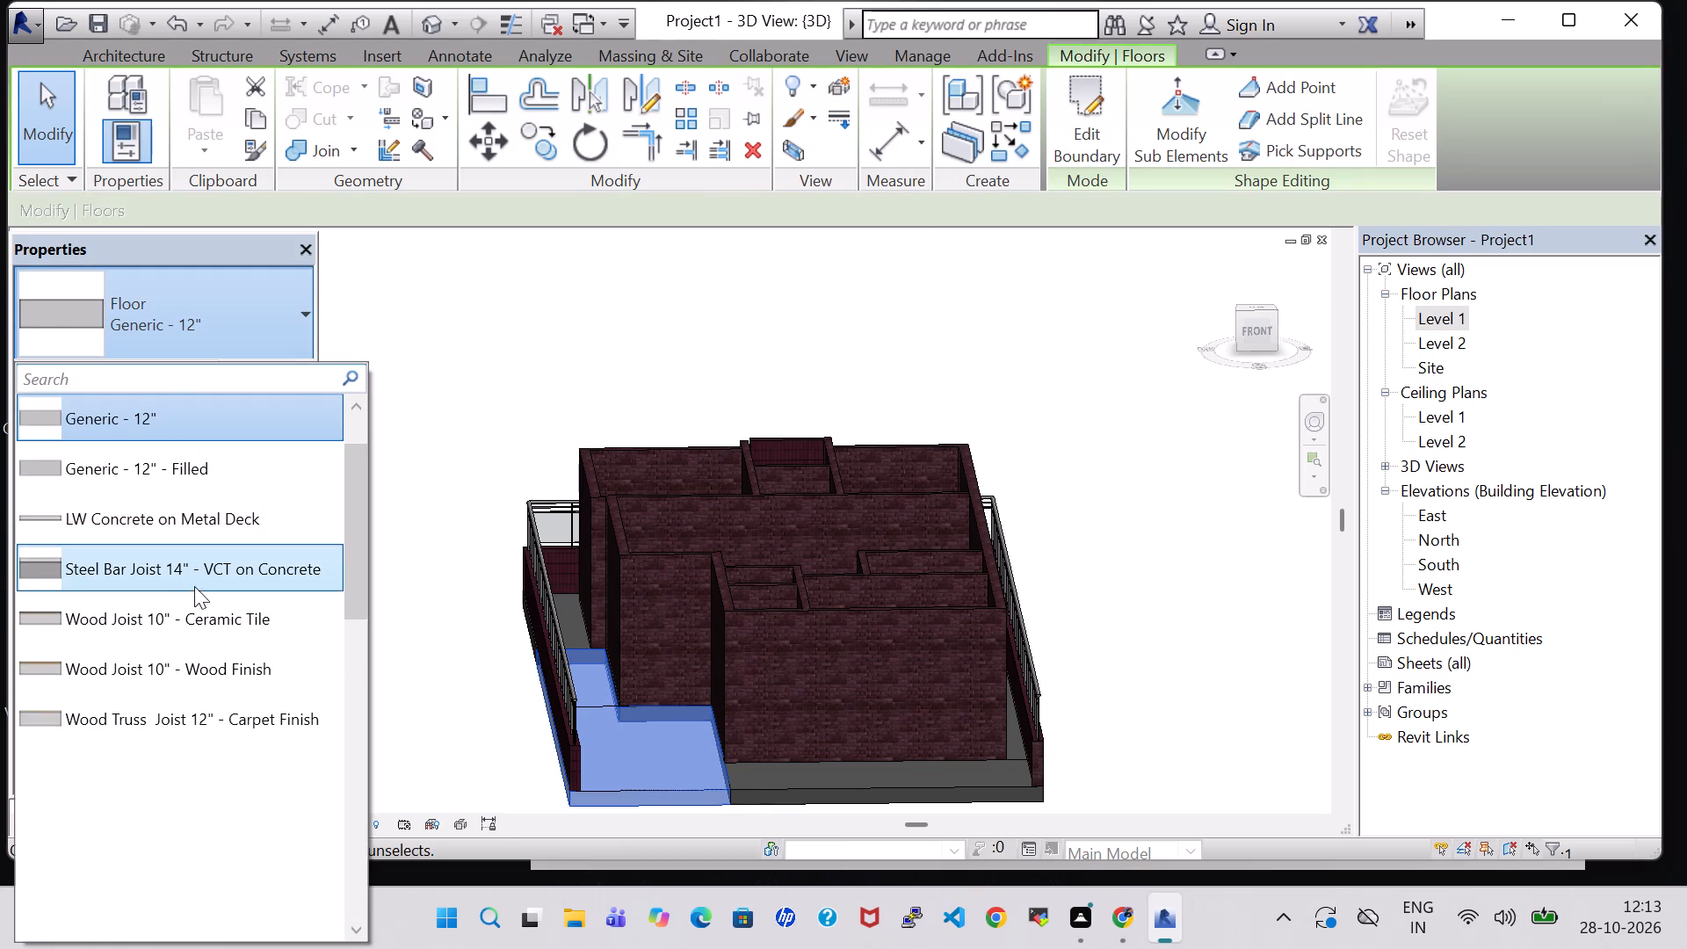
{"action": "left_click", "coordinate": [229, 705]}
{"action": "left_click", "coordinate": [1243, 586]}
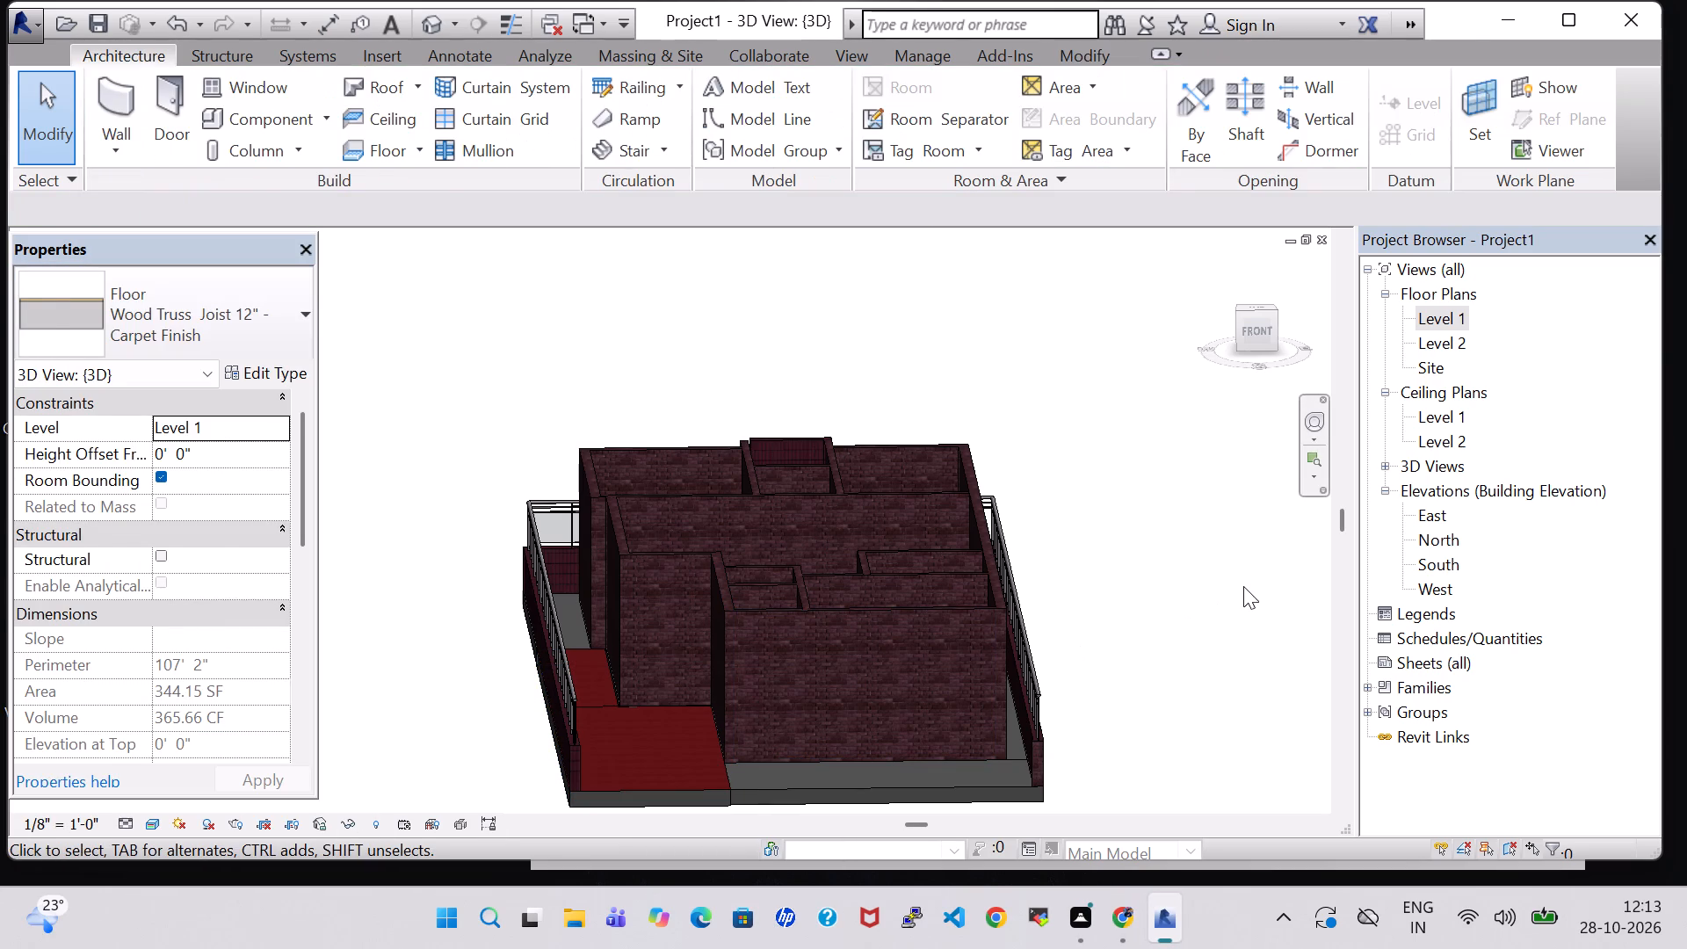
Examine the two floors and the house layout in 3D and in the Level 1 floor plan.
{"action": "middle_click_drag", "start_coordinate": [1165, 571], "coordinate": [1135, 629], "text": "shift"}
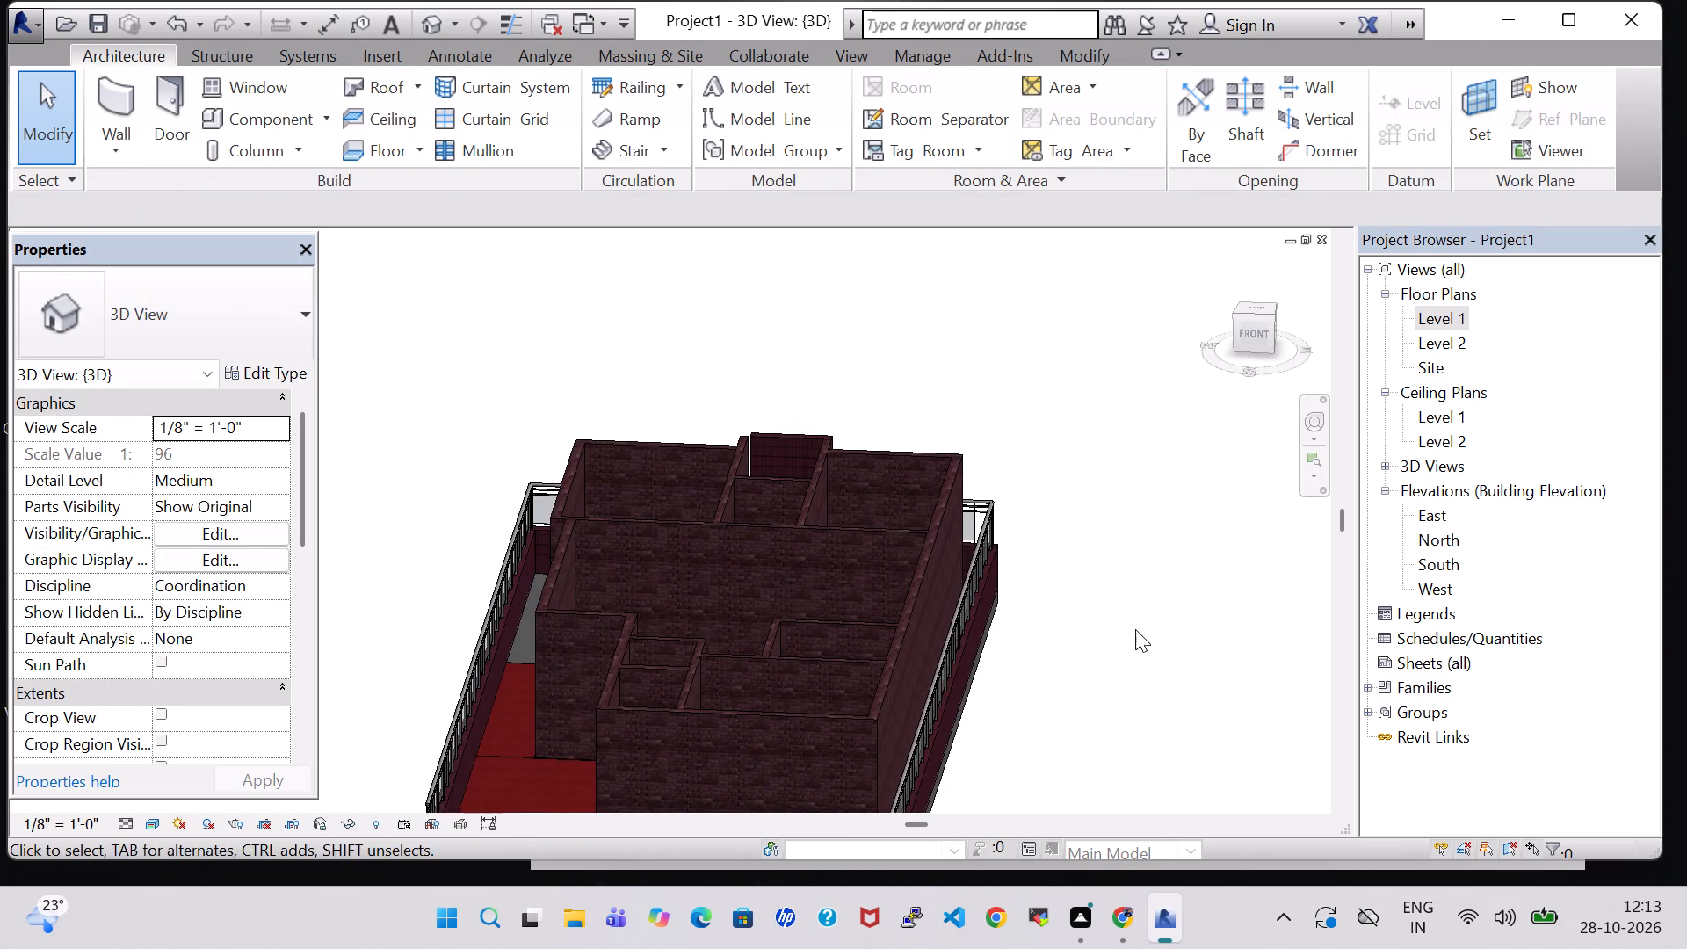
{"action": "middle_click_drag", "start_coordinate": [1135, 629], "coordinate": [1178, 557]}
{"action": "middle_click_drag", "start_coordinate": [1190, 518], "coordinate": [1192, 466]}
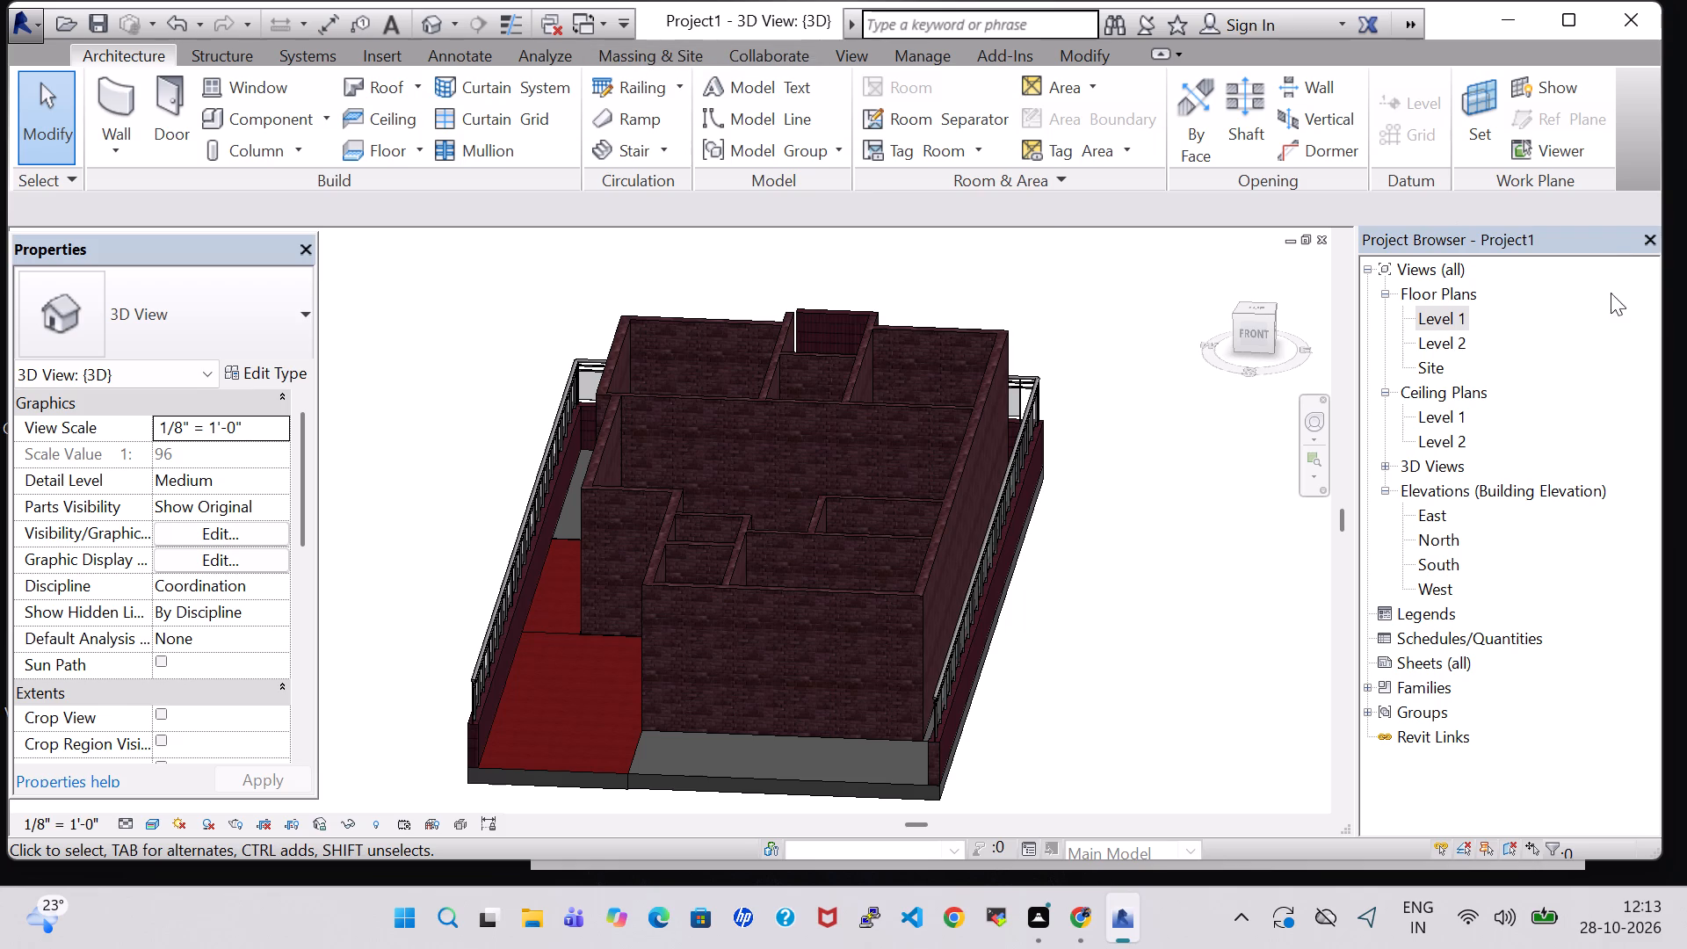
{"action": "double_click", "coordinate": [1436, 315]}
{"action": "scroll", "coordinate": [1068, 491], "scroll_direction": "down", "scroll_amount": 8}
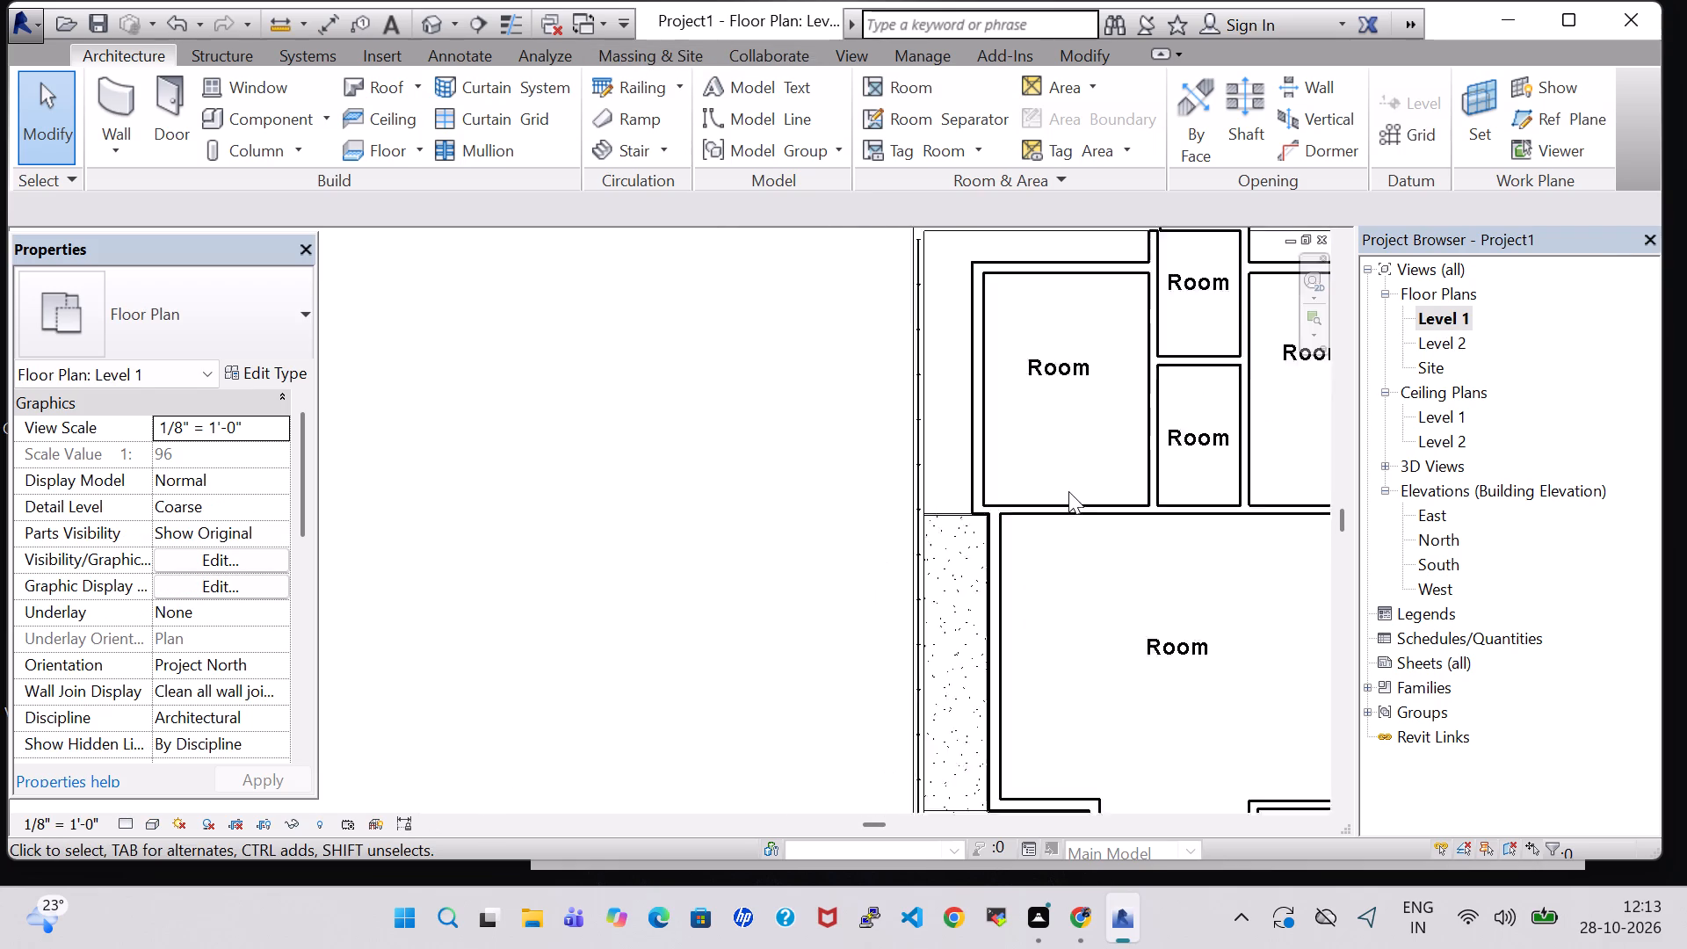
{"action": "middle_click_drag", "start_coordinate": [764, 453], "coordinate": [517, 372]}
{"action": "scroll", "coordinate": [517, 372], "scroll_direction": "down", "scroll_amount": 2}
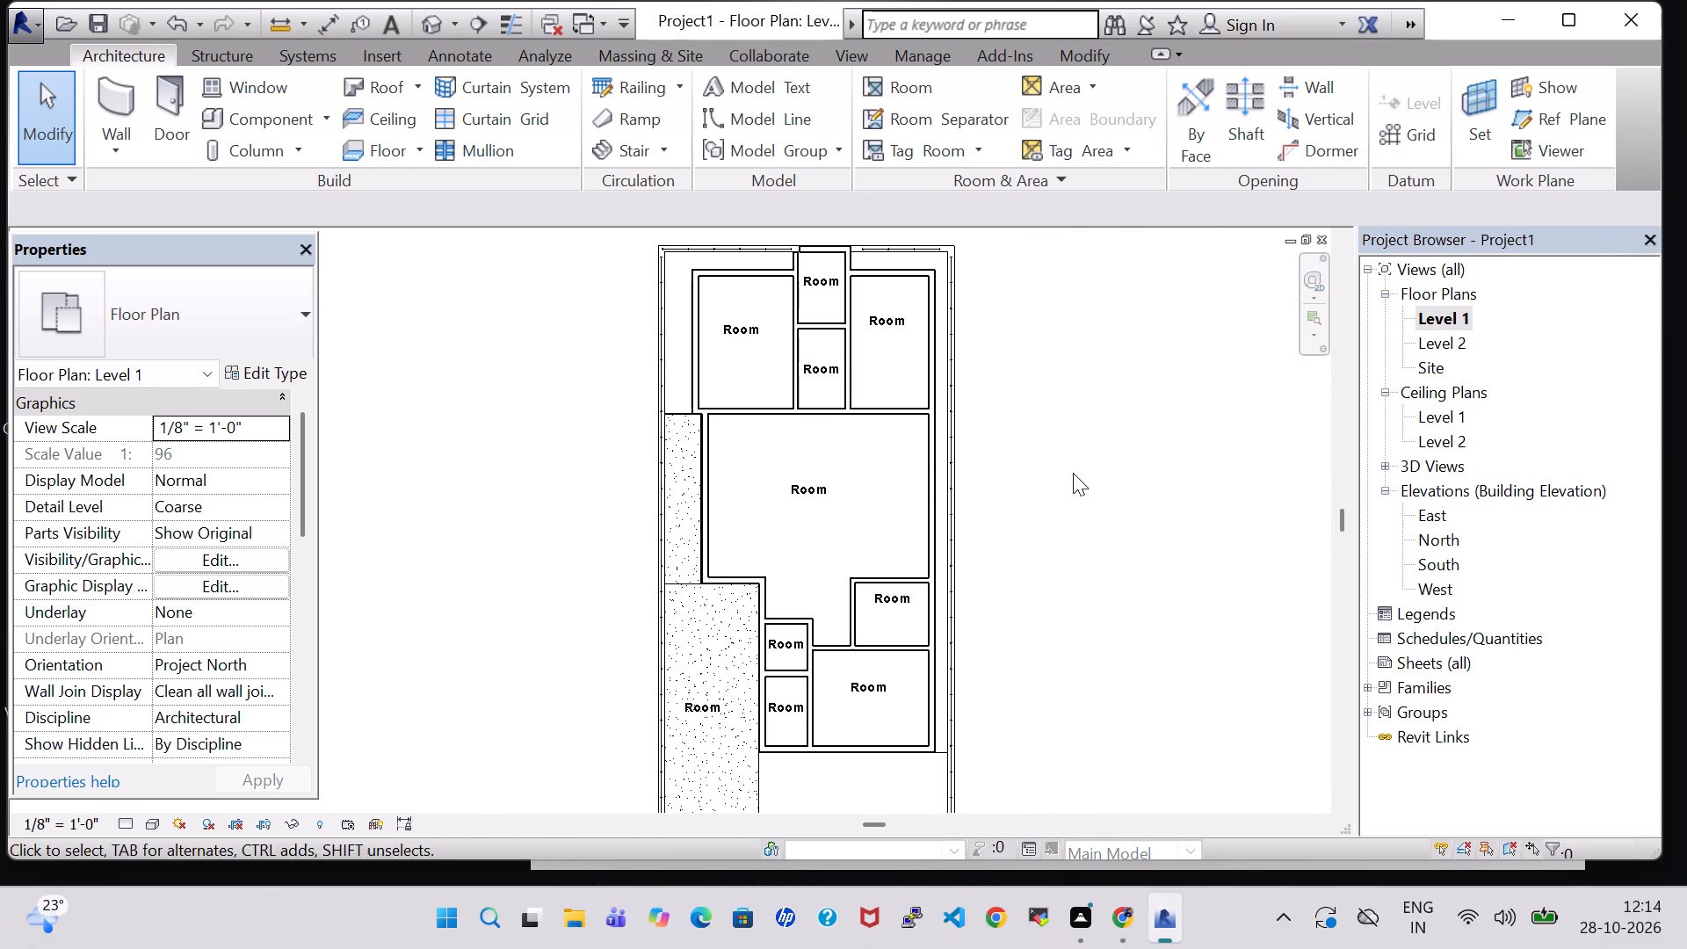
{"action": "middle_click", "coordinate": [1073, 473]}
{"action": "scroll", "coordinate": [1073, 473], "scroll_direction": "down", "scroll_amount": 1}
{"action": "middle_click_drag", "start_coordinate": [1073, 473], "coordinate": [1020, 452]}
{"action": "left_click", "coordinate": [438, 26]}
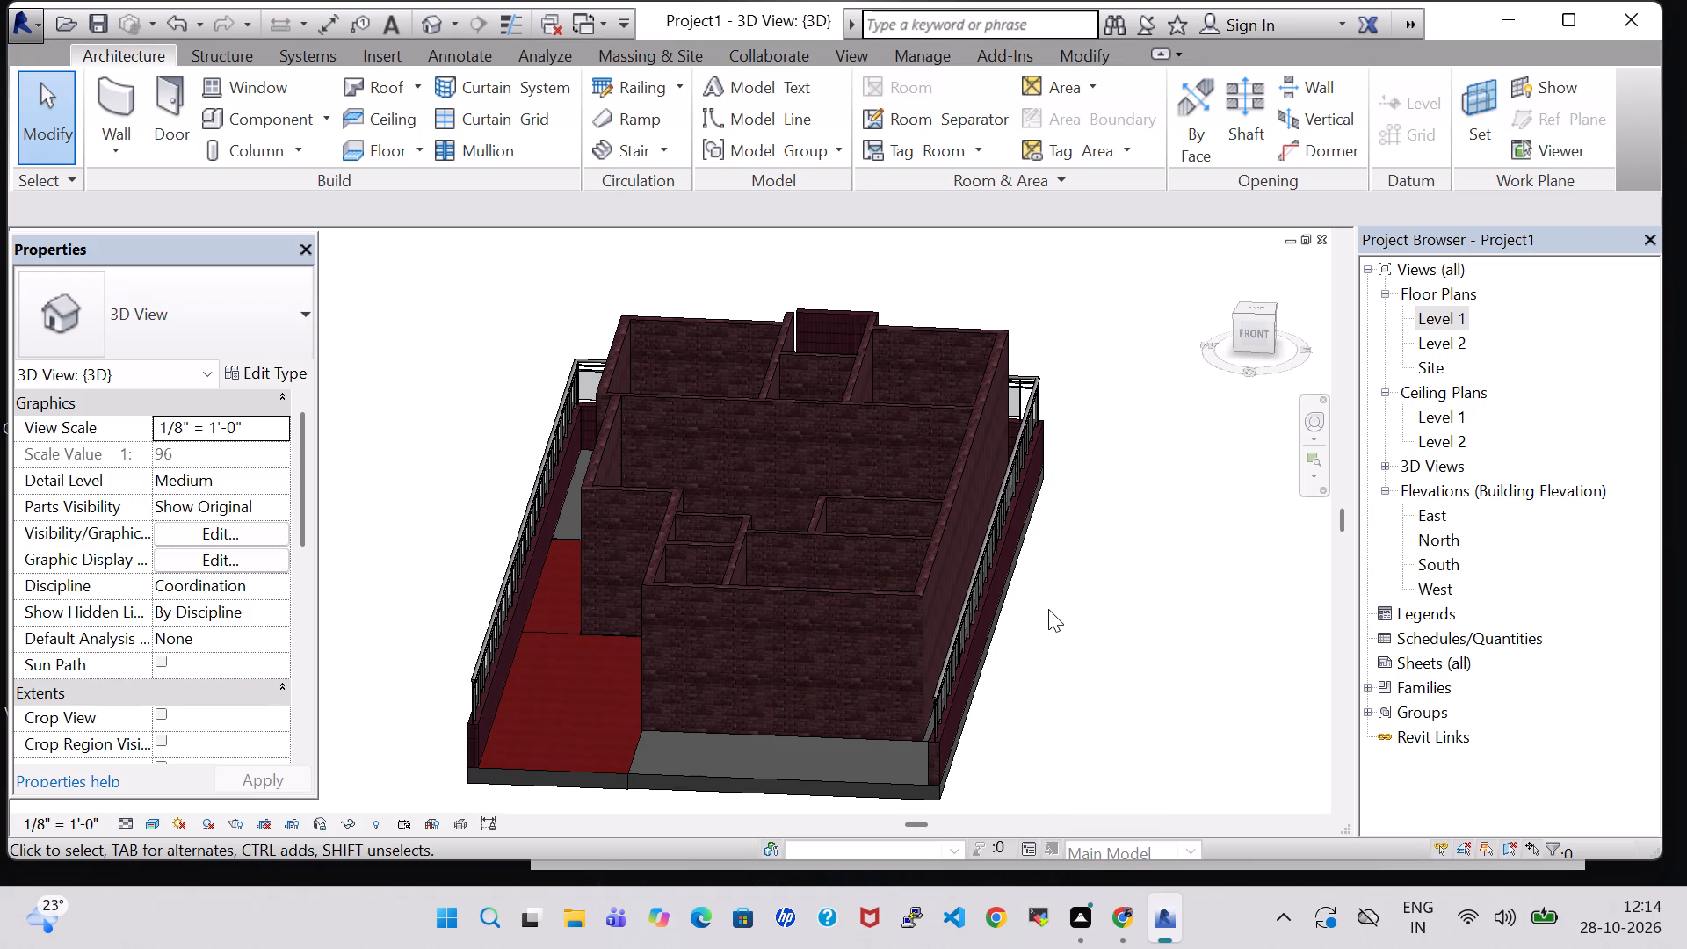
{"action": "middle_click_drag", "start_coordinate": [1070, 659], "coordinate": [1105, 634], "text": "shift"}
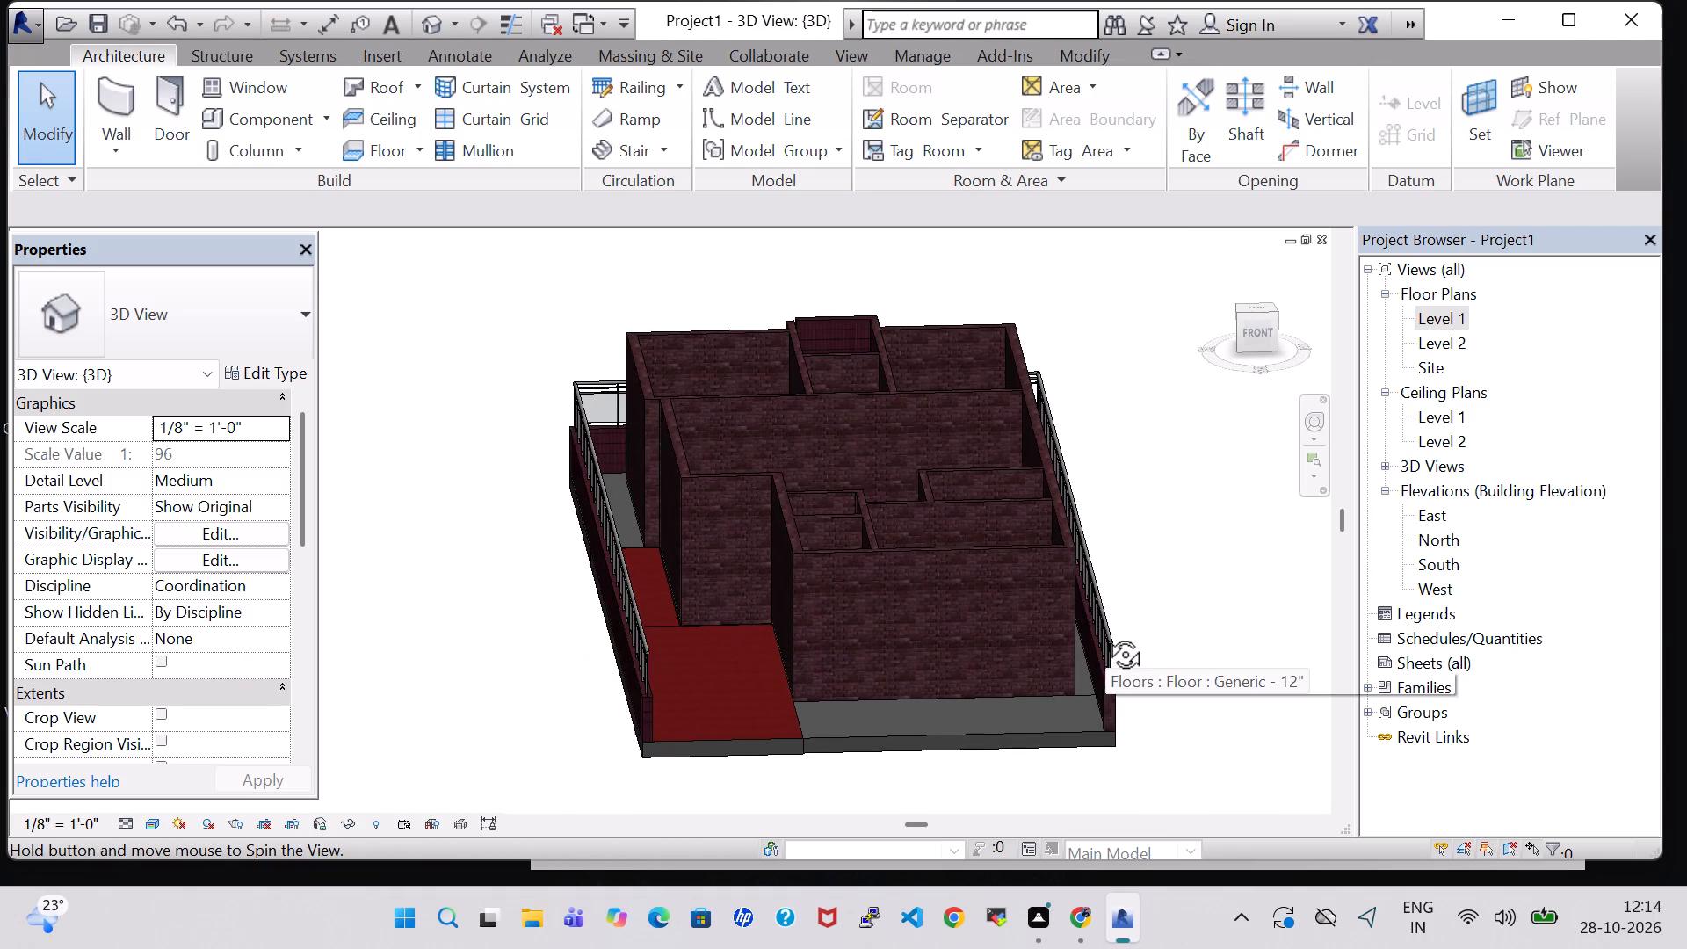
{"action": "middle_click_drag", "start_coordinate": [1105, 634], "coordinate": [1088, 581], "text": "shift"}
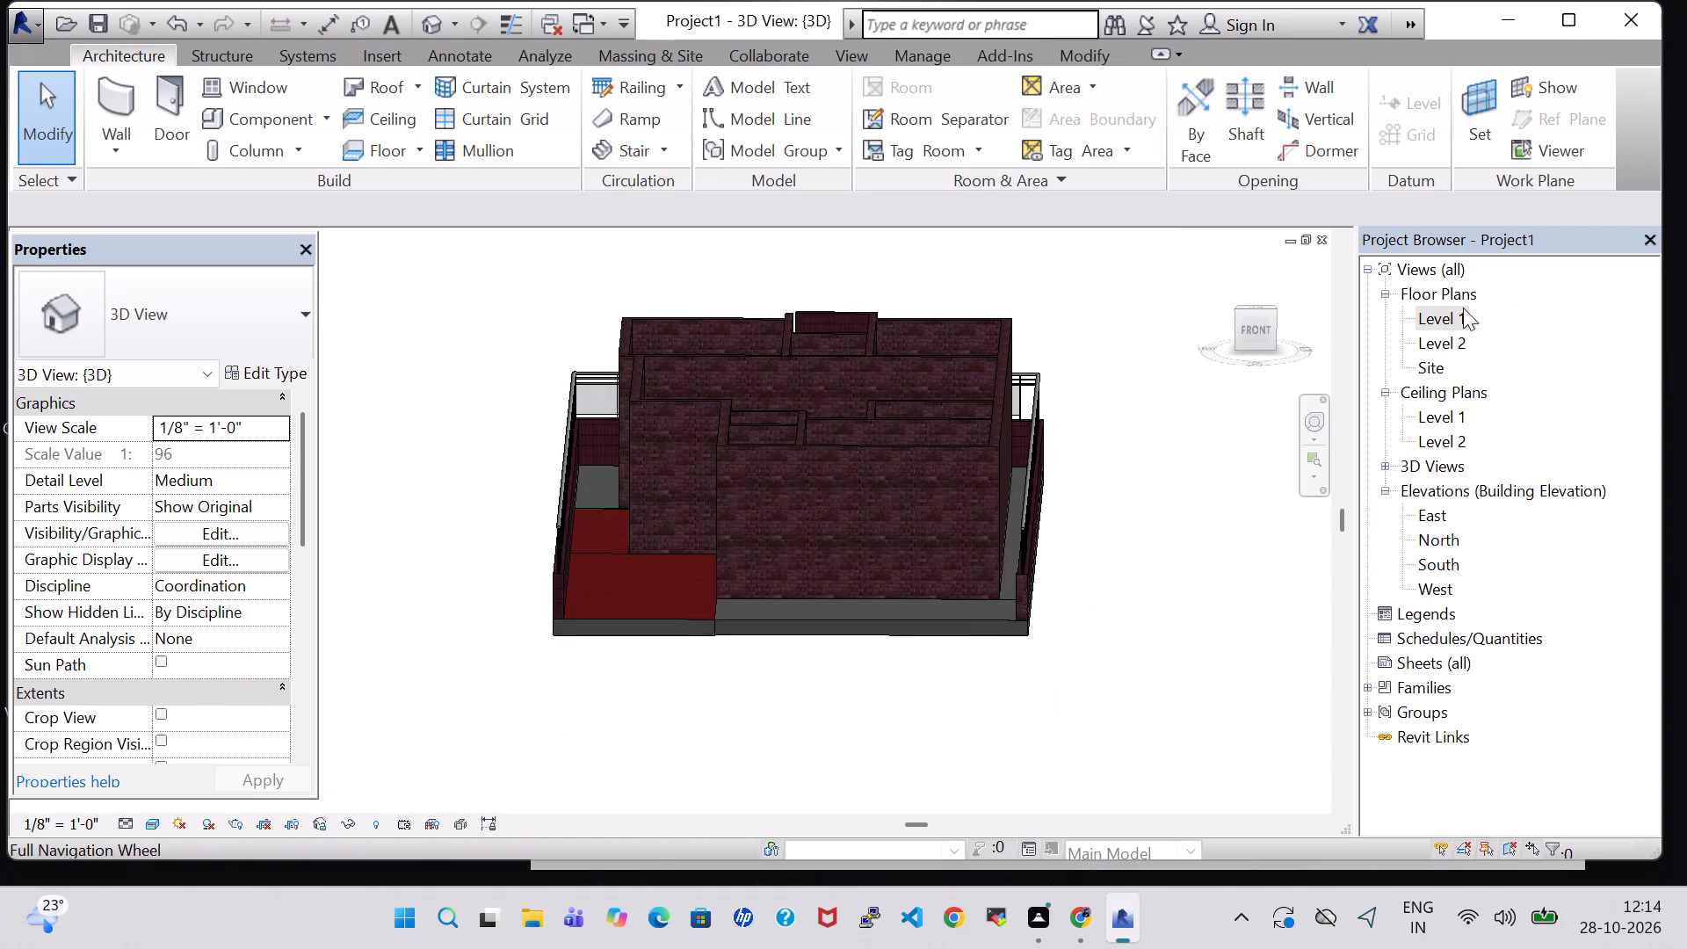
{"action": "double_click", "coordinate": [1459, 309]}
{"action": "scroll", "coordinate": [640, 384], "scroll_direction": "down", "scroll_amount": 2}
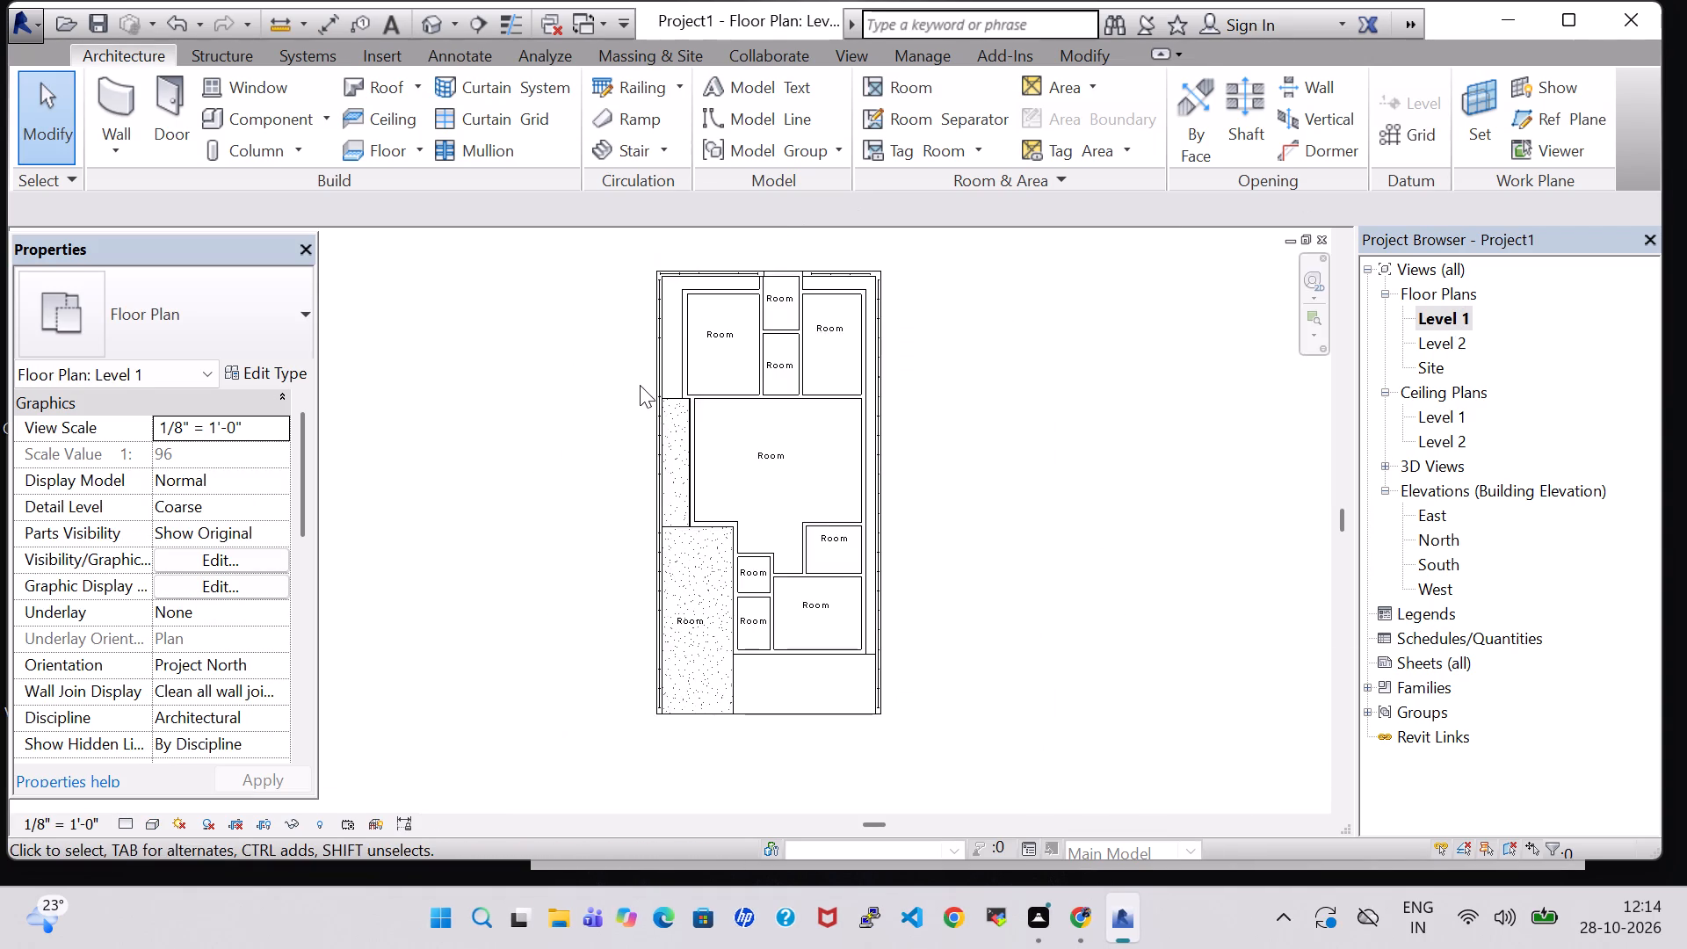
{"action": "scroll", "coordinate": [640, 385], "scroll_direction": "down", "scroll_amount": 1}
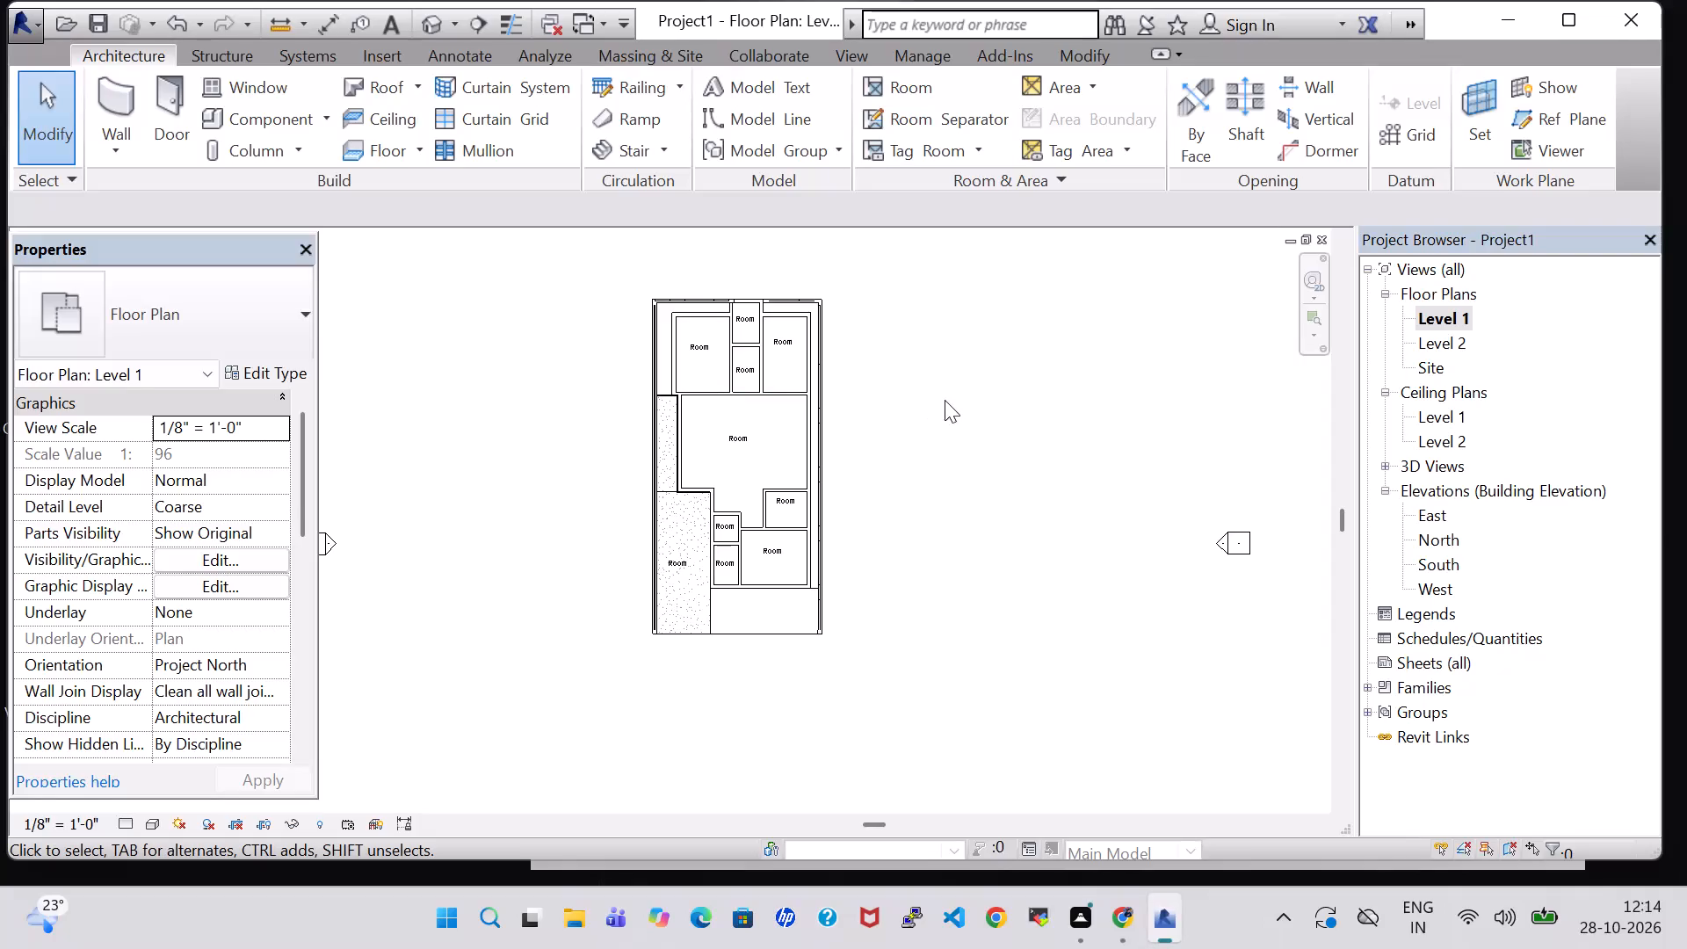
{"action": "scroll", "coordinate": [819, 428], "scroll_direction": "up", "scroll_amount": 3}
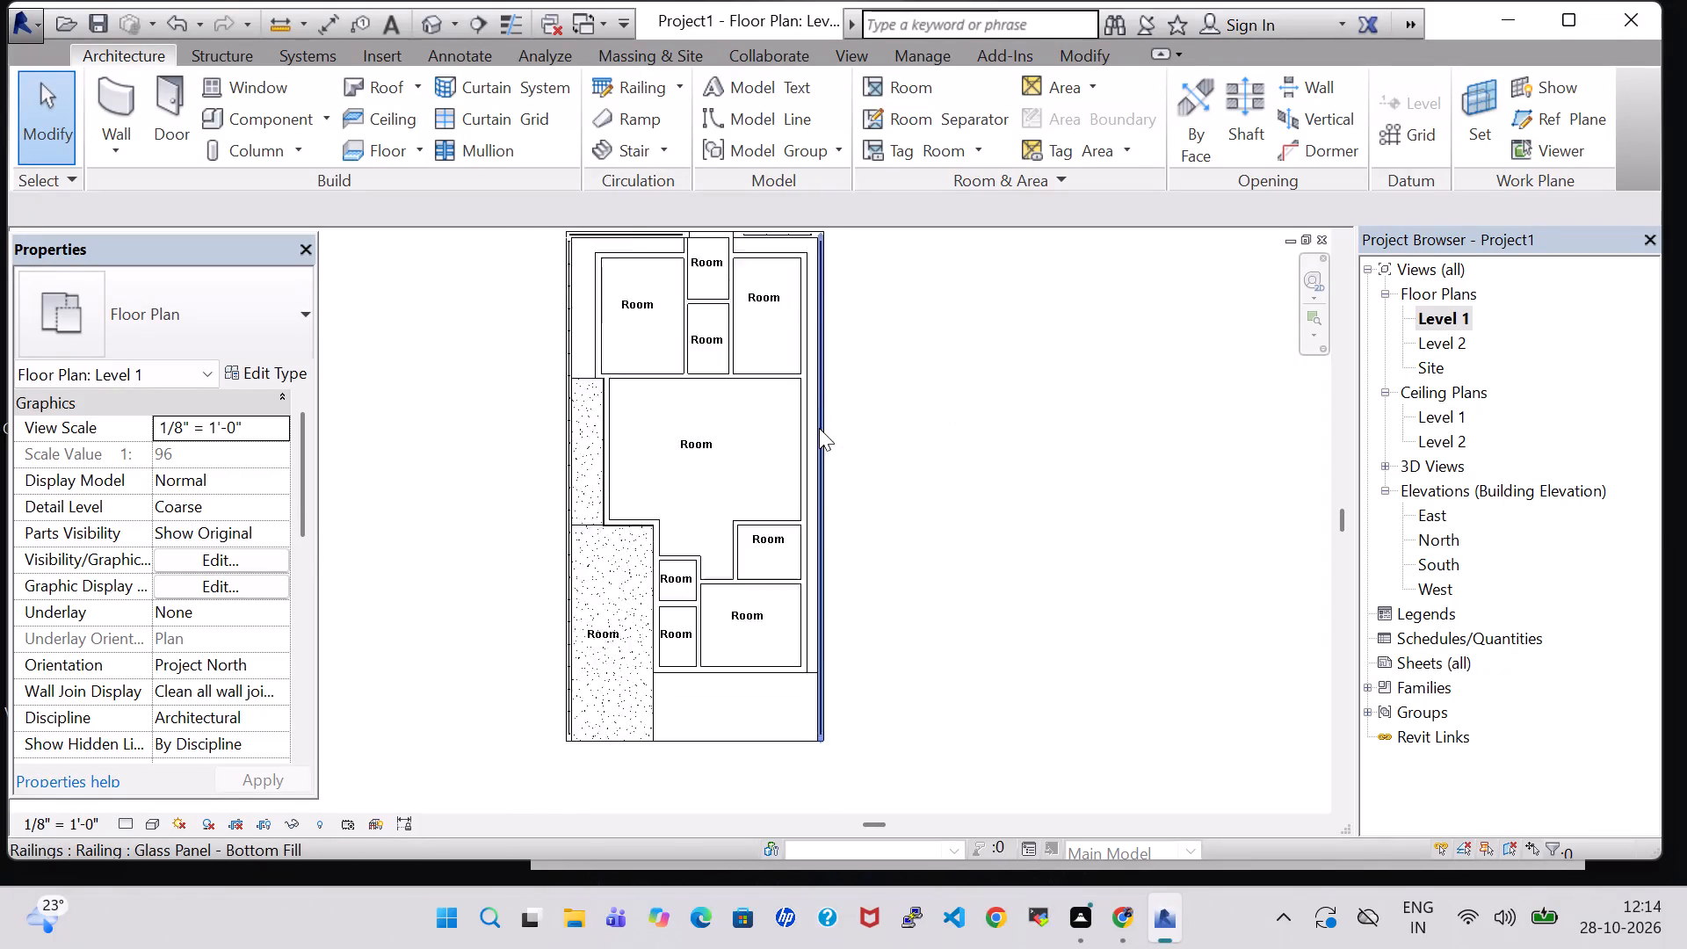
{"action": "scroll", "coordinate": [819, 428], "scroll_direction": "up", "scroll_amount": 2}
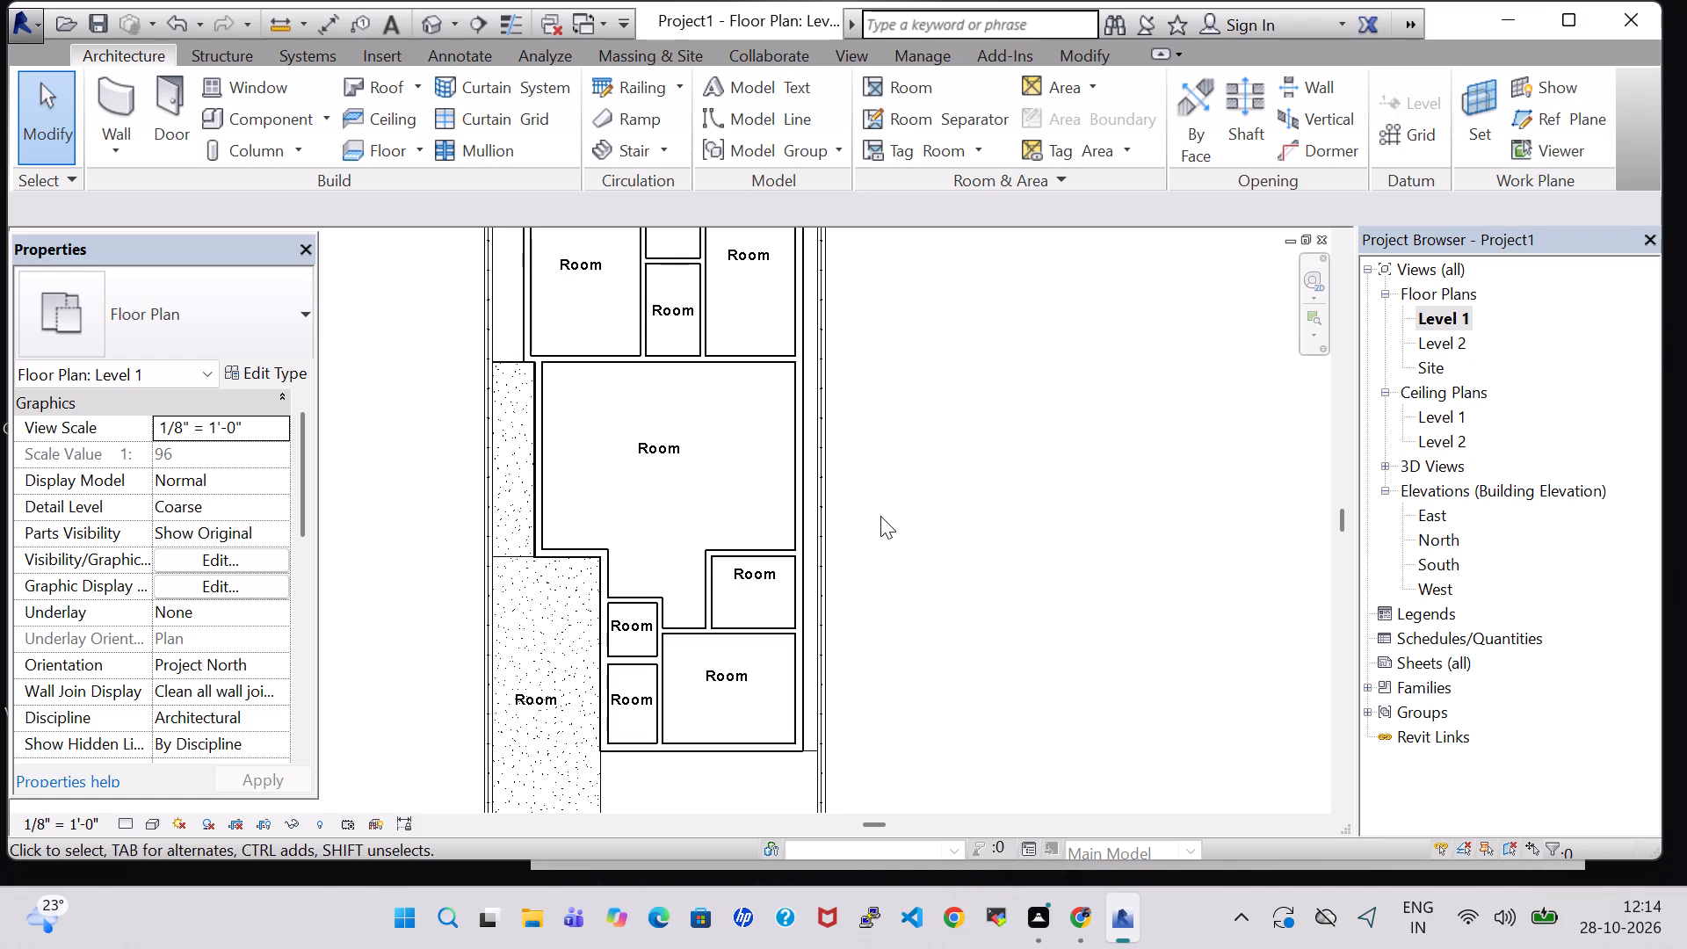
Begin placing a Single-Flush 30" x 80" door in the wall between the frontmost small room and the larger front room beside it.
{"action": "scroll", "coordinate": [880, 516], "scroll_direction": "down", "scroll_amount": 1}
{"action": "middle_click_drag", "start_coordinate": [907, 550], "coordinate": [947, 384]}
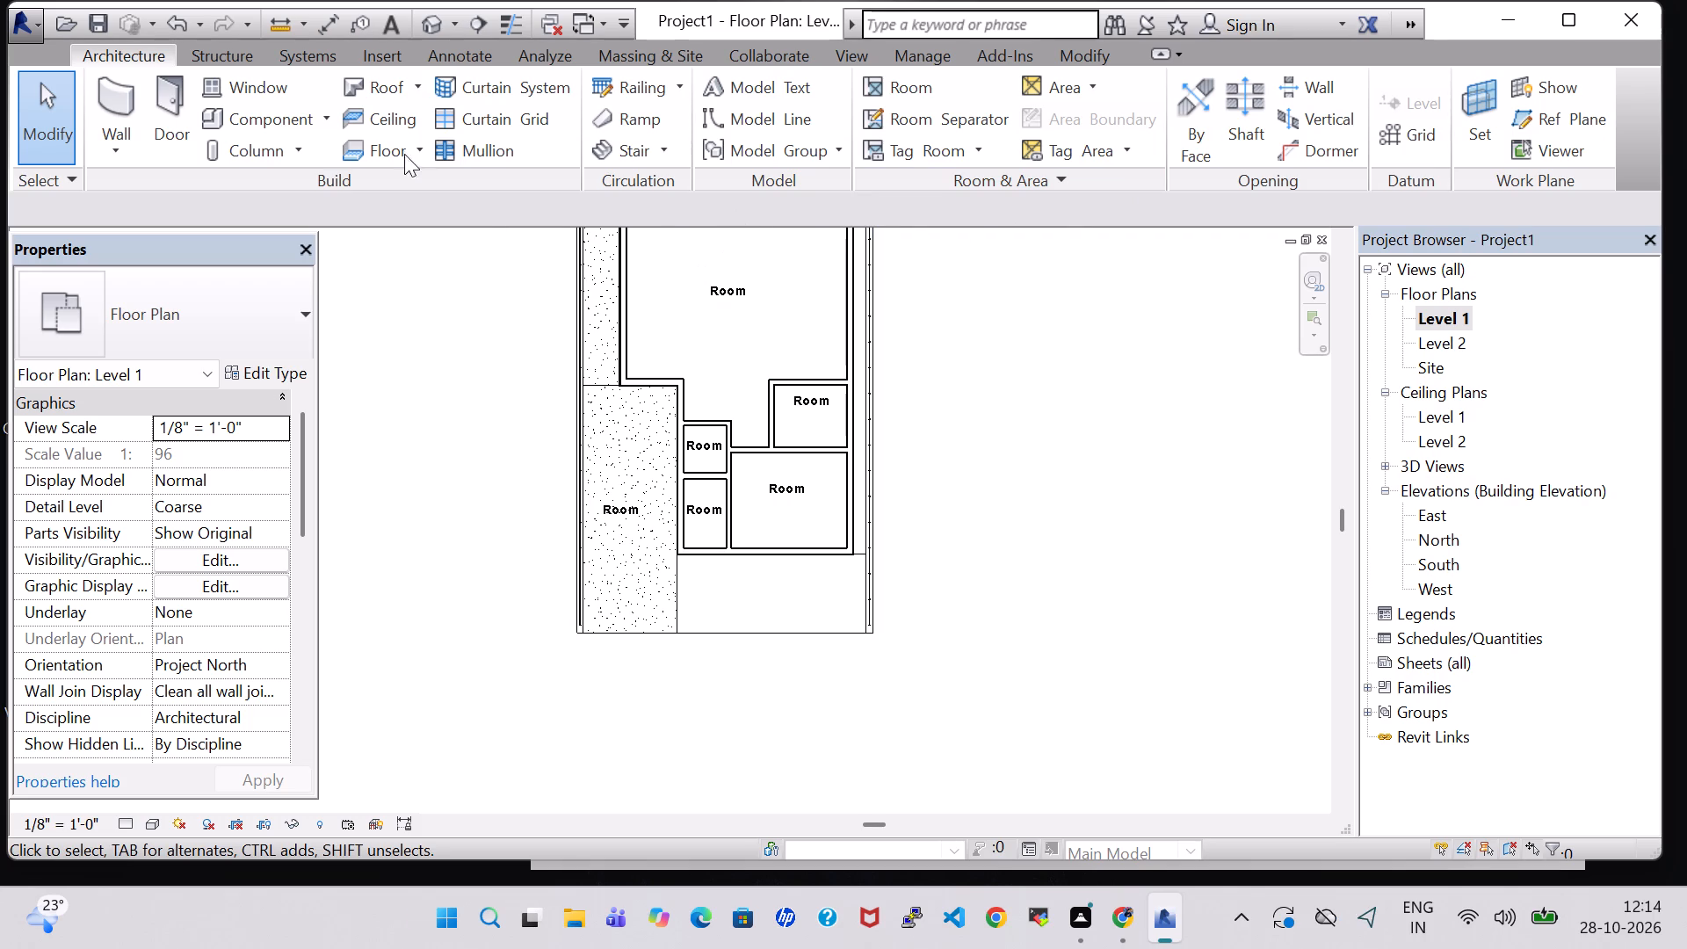
{"action": "middle_click_drag", "start_coordinate": [1083, 378], "coordinate": [1057, 505]}
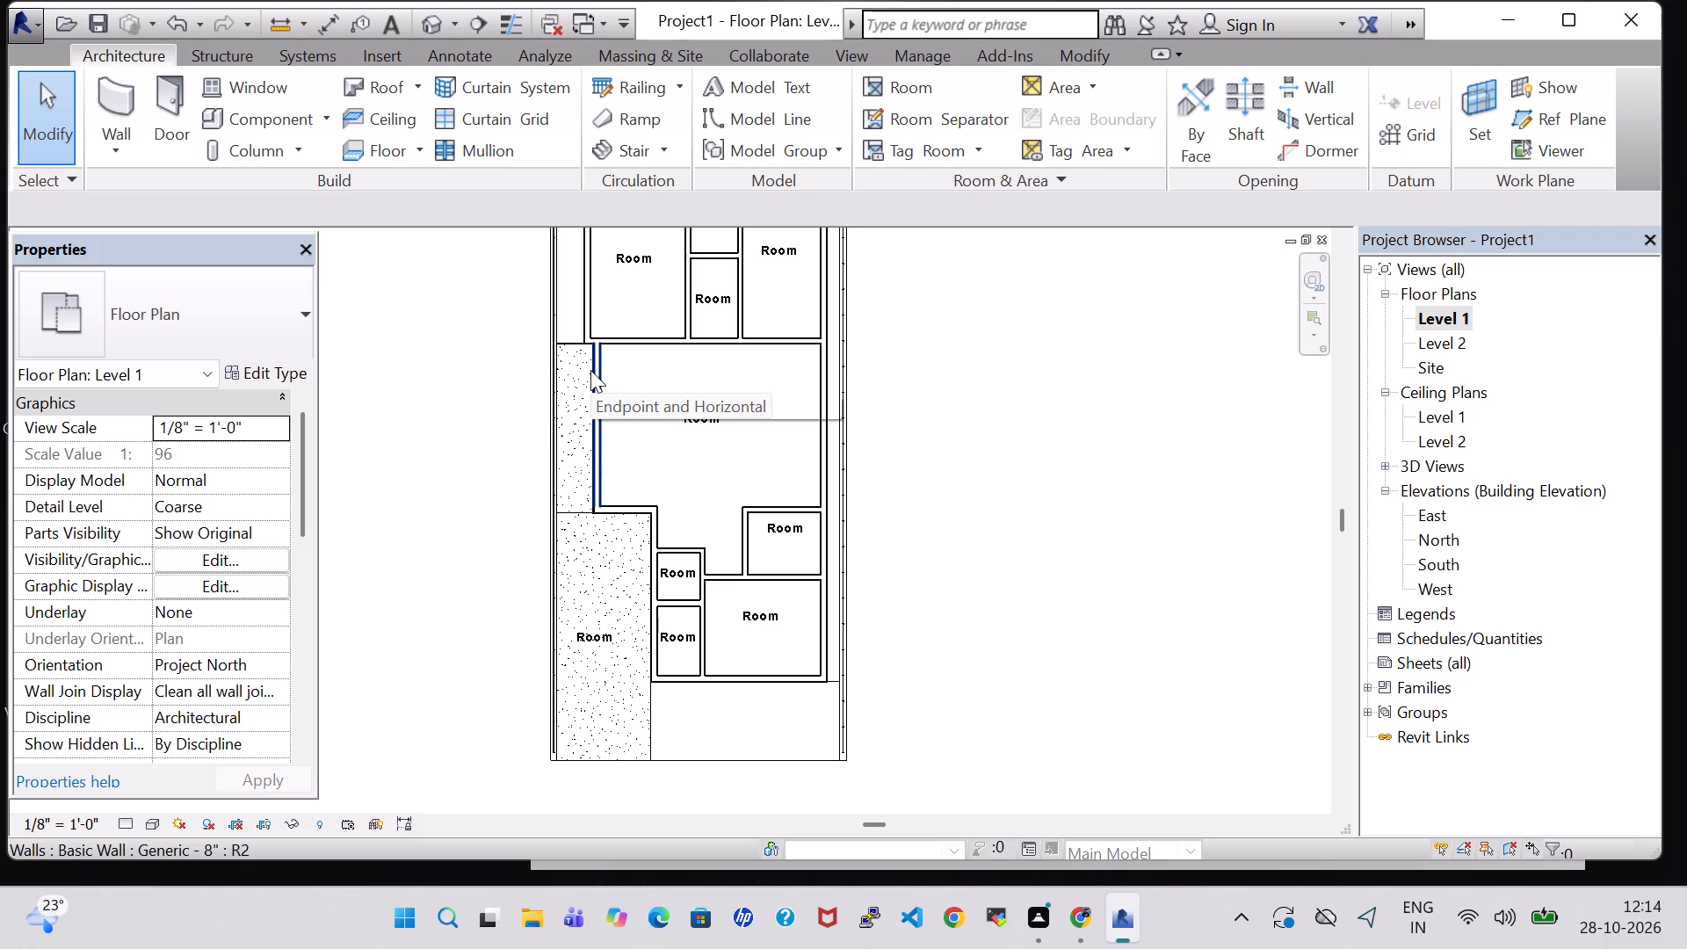
{"action": "scroll", "coordinate": [606, 554], "scroll_direction": "up", "scroll_amount": 1}
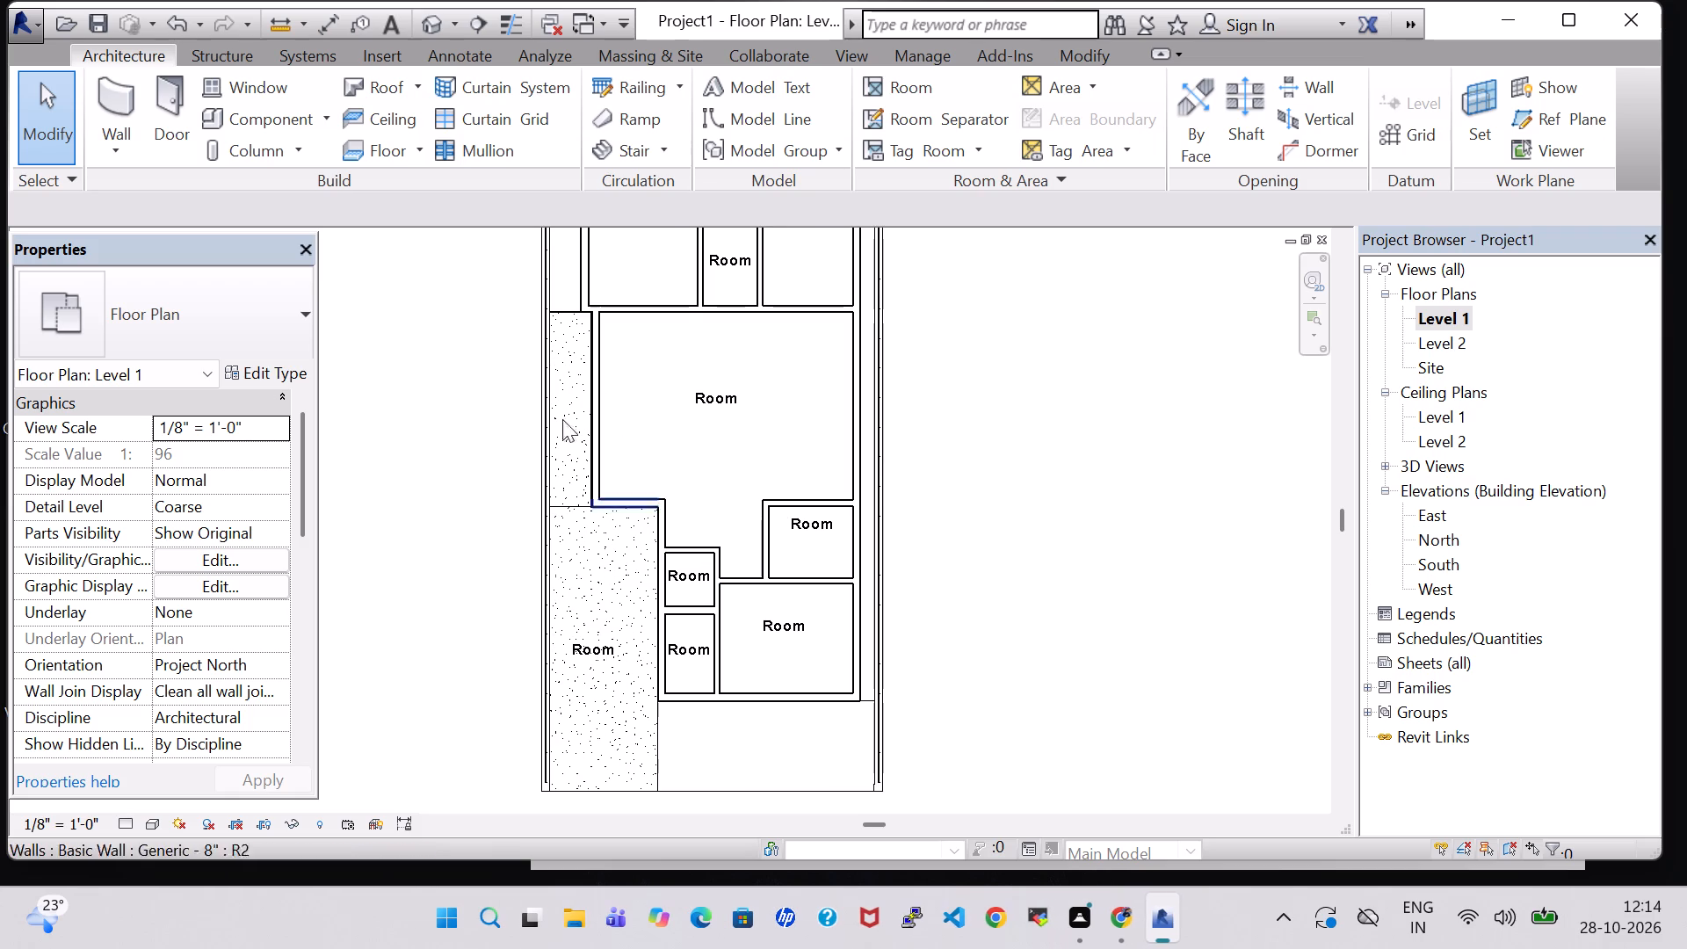
{"action": "left_click", "coordinate": [163, 98]}
{"action": "middle_click_drag", "start_coordinate": [688, 388], "coordinate": [647, 543]}
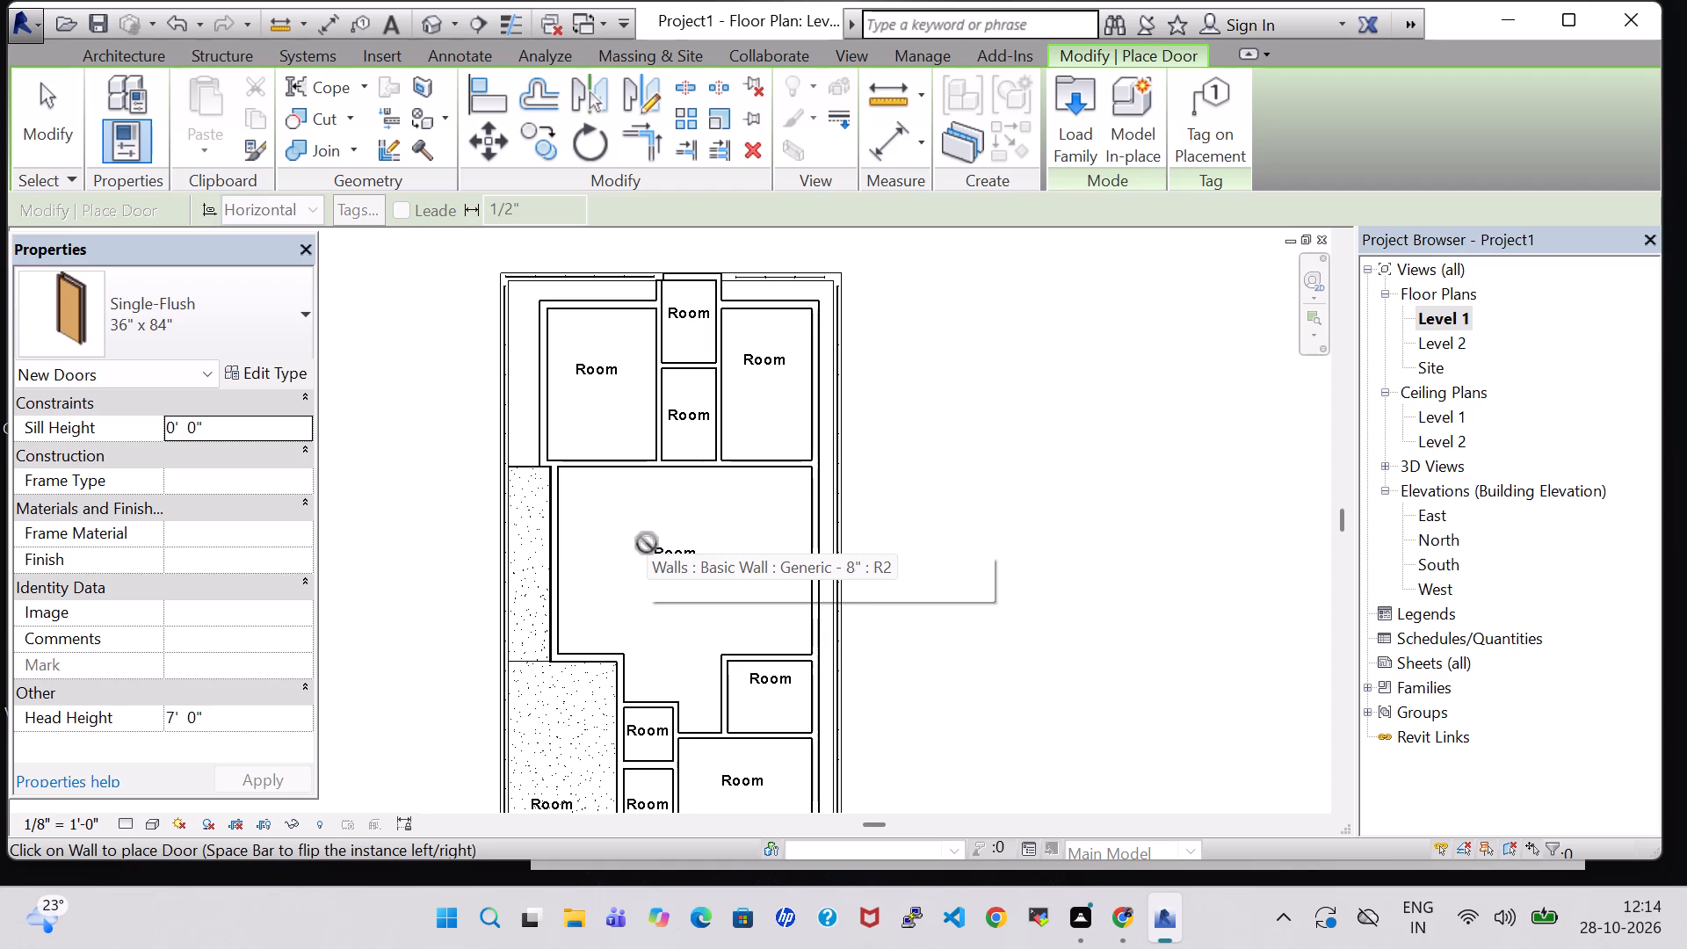
{"action": "scroll", "coordinate": [761, 606], "scroll_direction": "up", "scroll_amount": 4}
{"action": "middle_click_drag", "start_coordinate": [1120, 699], "coordinate": [1201, 249]}
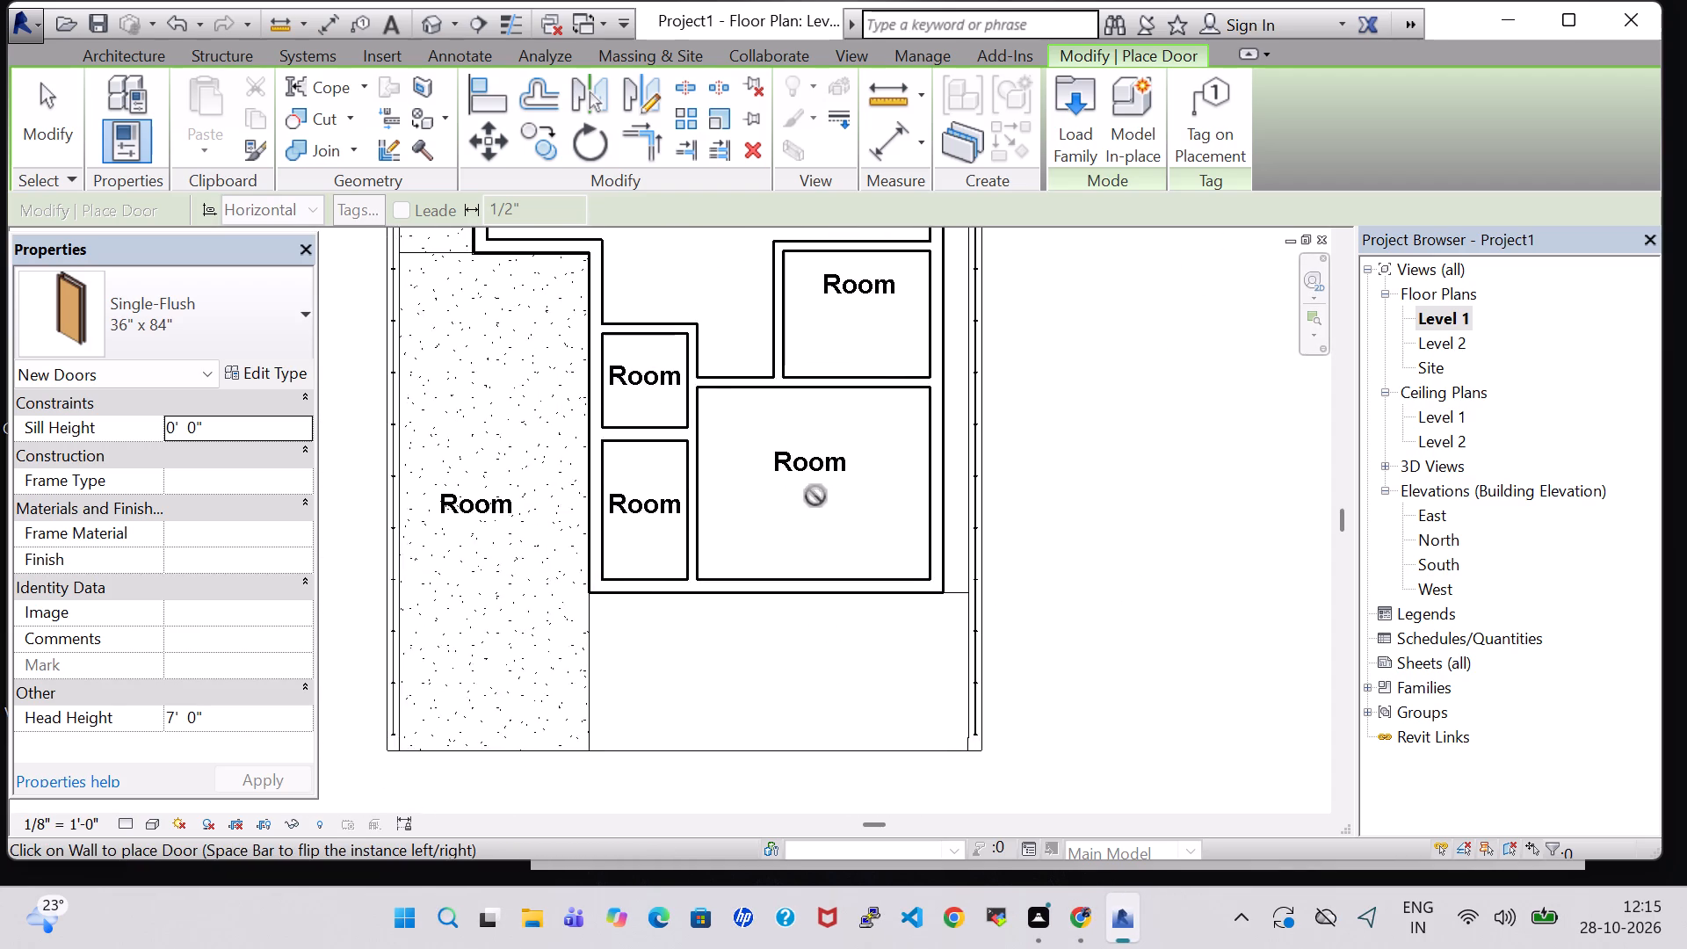
{"action": "scroll", "coordinate": [739, 504], "scroll_direction": "up", "scroll_amount": 4}
{"action": "left_click", "coordinate": [212, 322]}
{"action": "scroll", "coordinate": [190, 406], "scroll_direction": "up", "scroll_amount": 4}
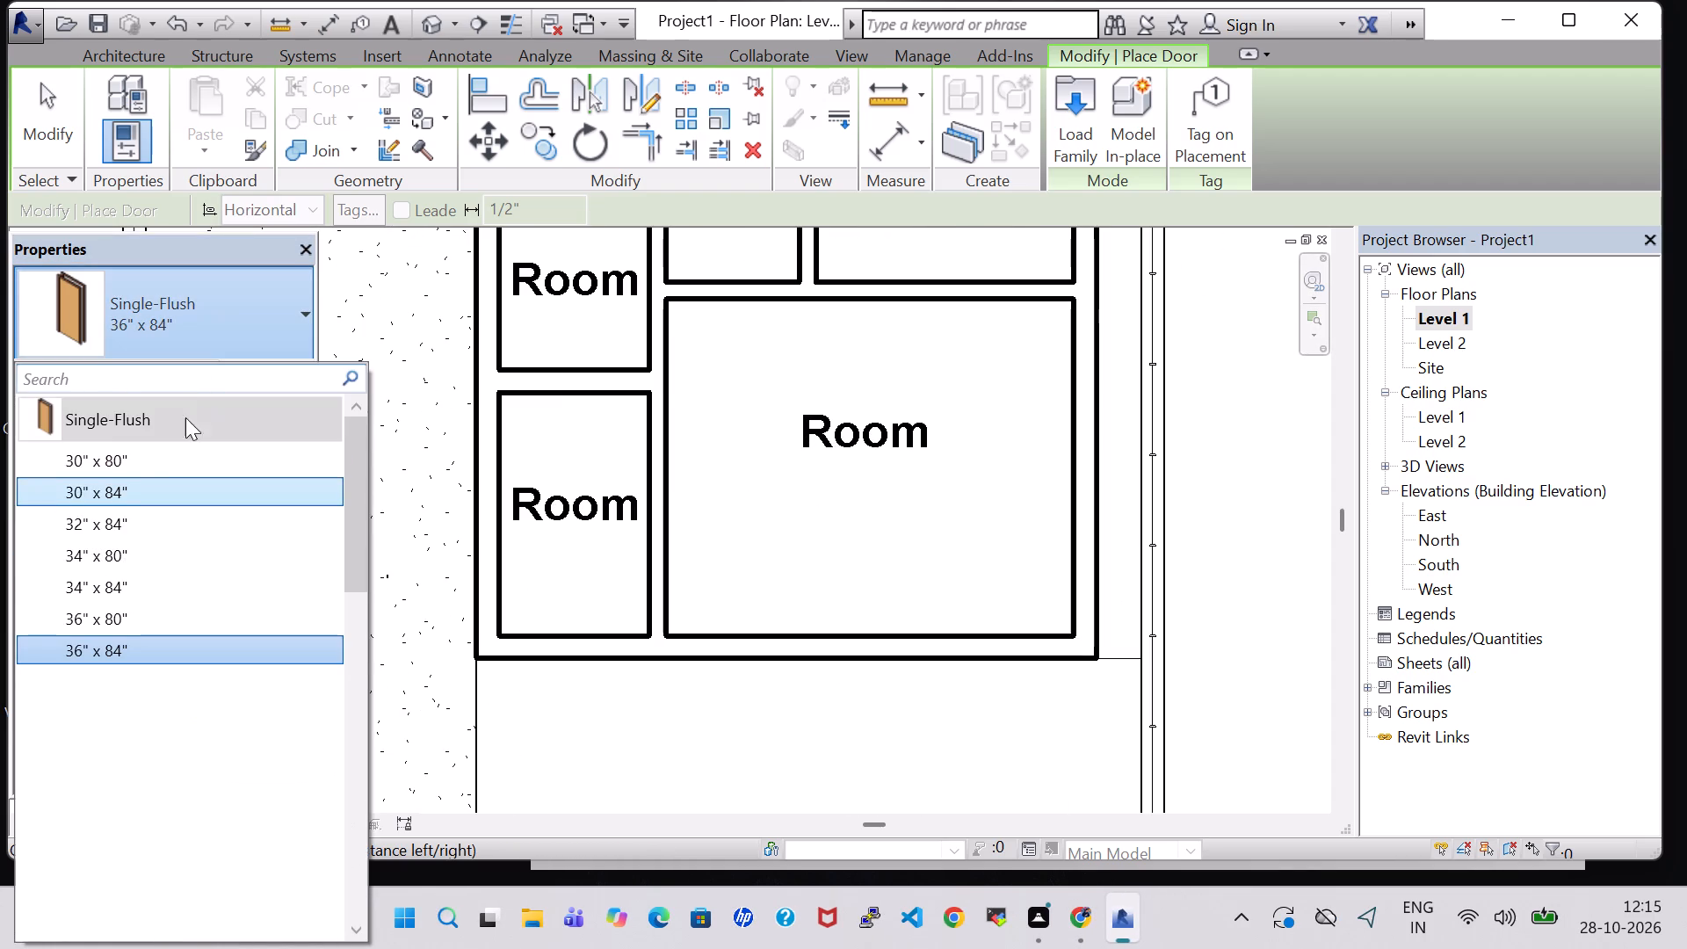
{"action": "left_click", "coordinate": [125, 463]}
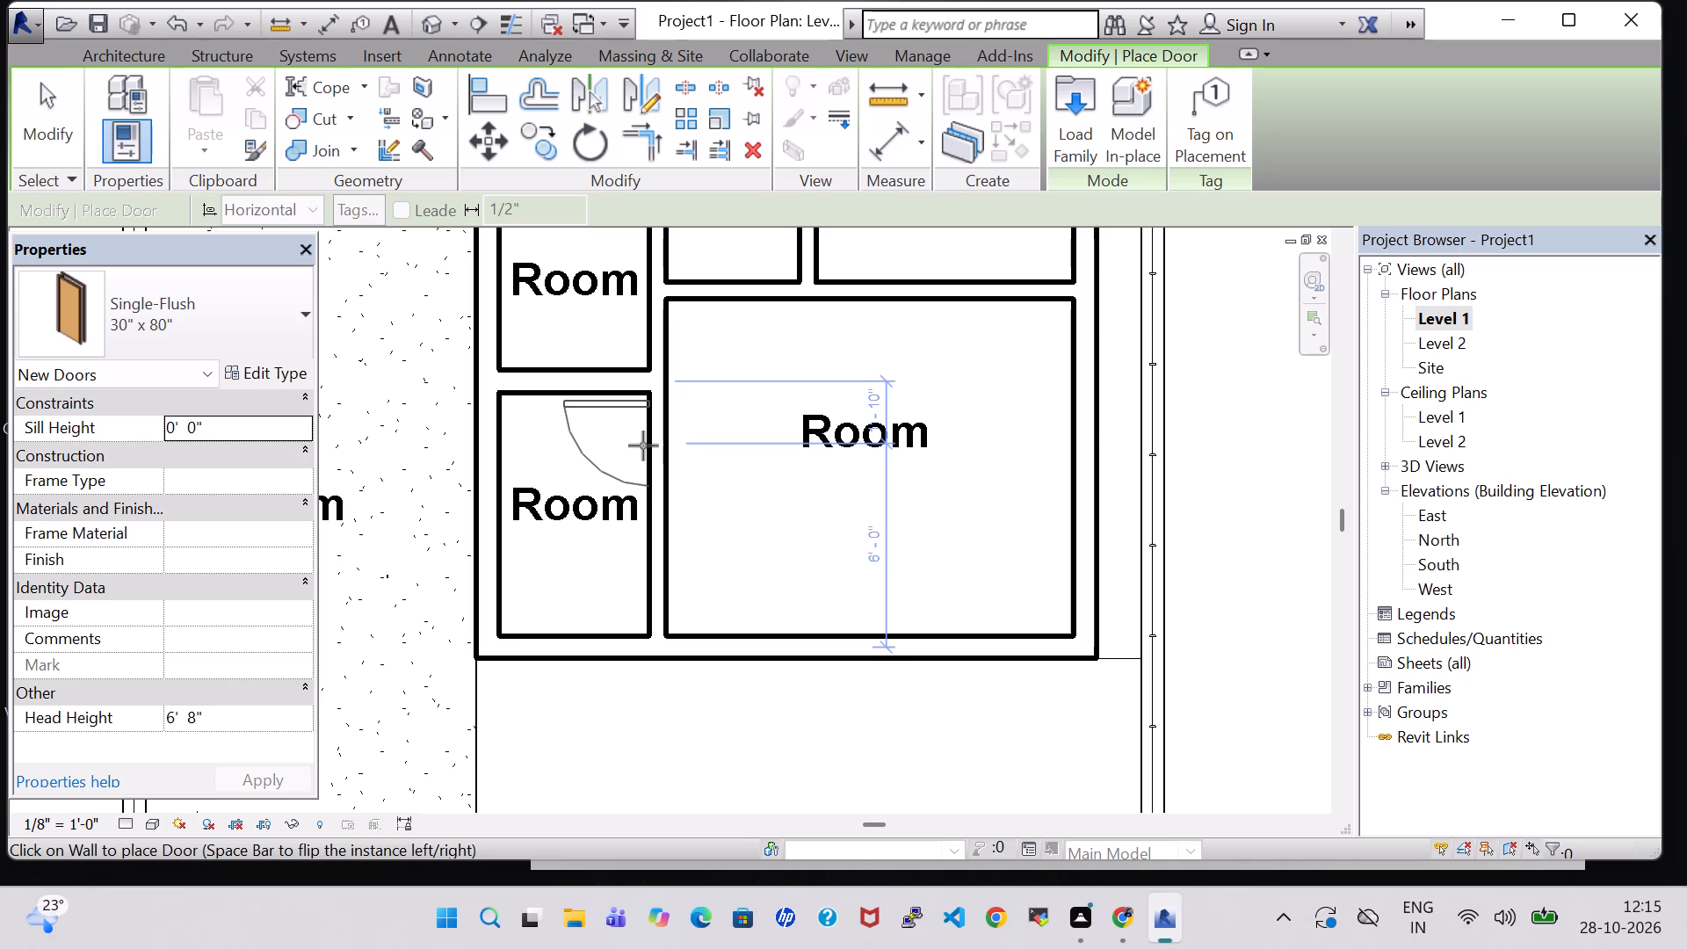
Place the Single-Flush 30" x 80" door near the back end of the wall between the frontmost small room and larger front room.
{"action": "left_click", "coordinate": [643, 446]}
Place a flipped Single-Flush 30" x 80" door in the left wall of the room directly behind the larger front room.
{"action": "scroll", "coordinate": [663, 465], "scroll_direction": "down", "scroll_amount": 2}
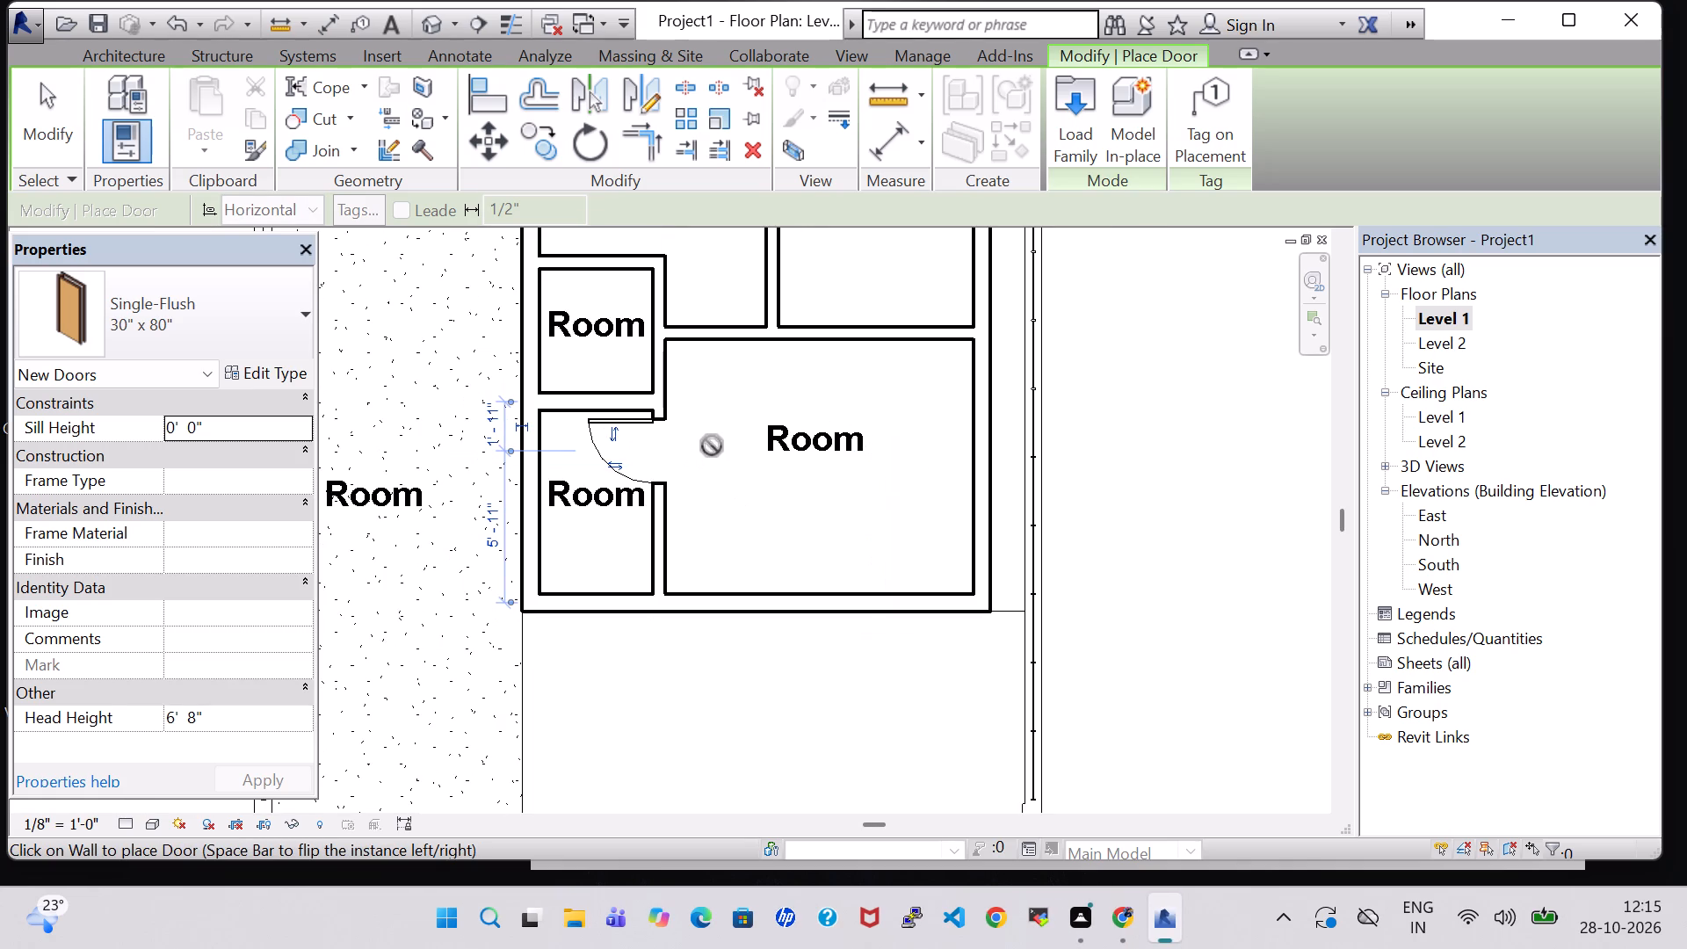
{"action": "scroll", "coordinate": [712, 446], "scroll_direction": "down", "scroll_amount": 3}
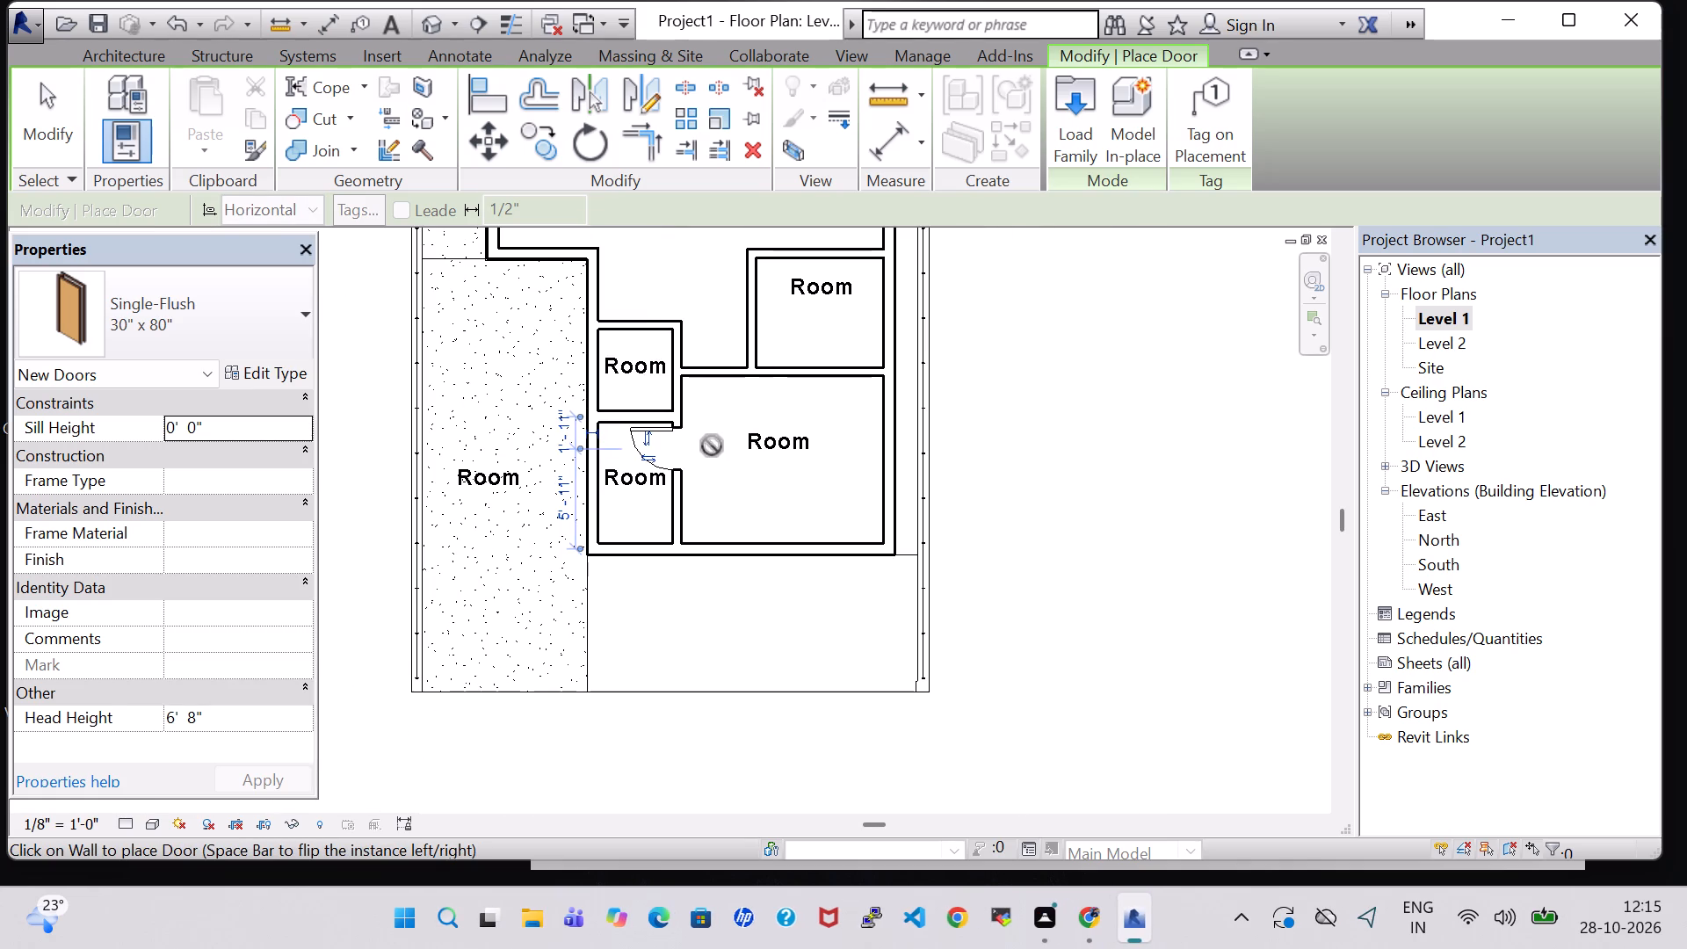
{"action": "middle_click_drag", "start_coordinate": [749, 427], "coordinate": [742, 498]}
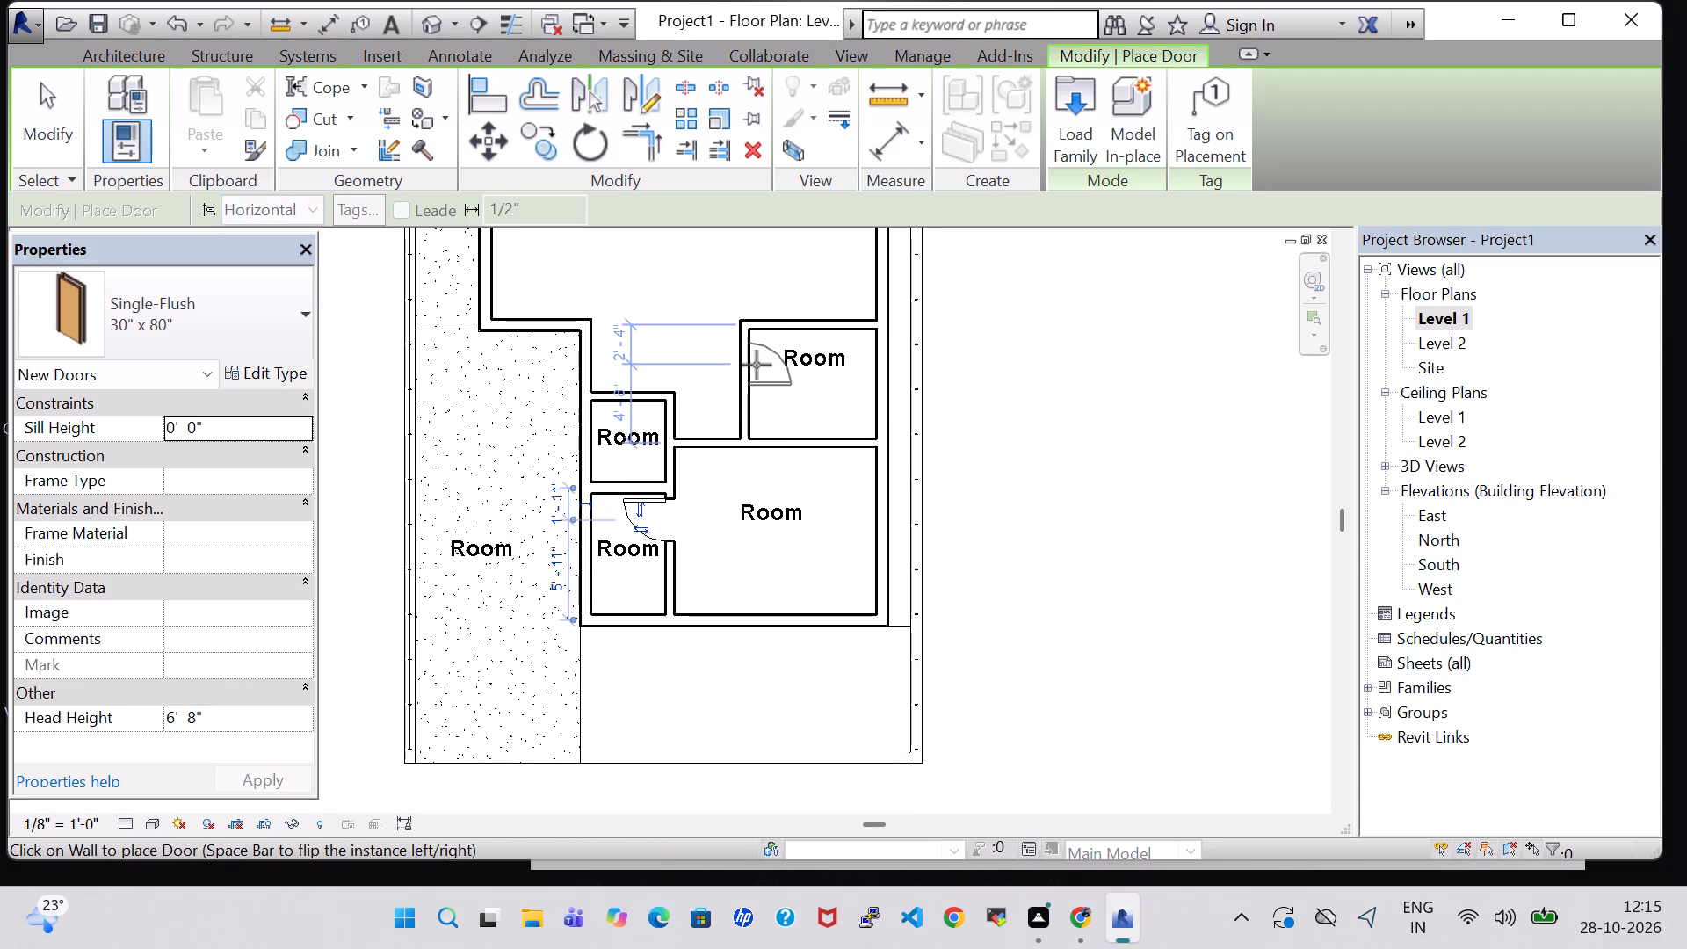
{"action": "key", "text": "space"}
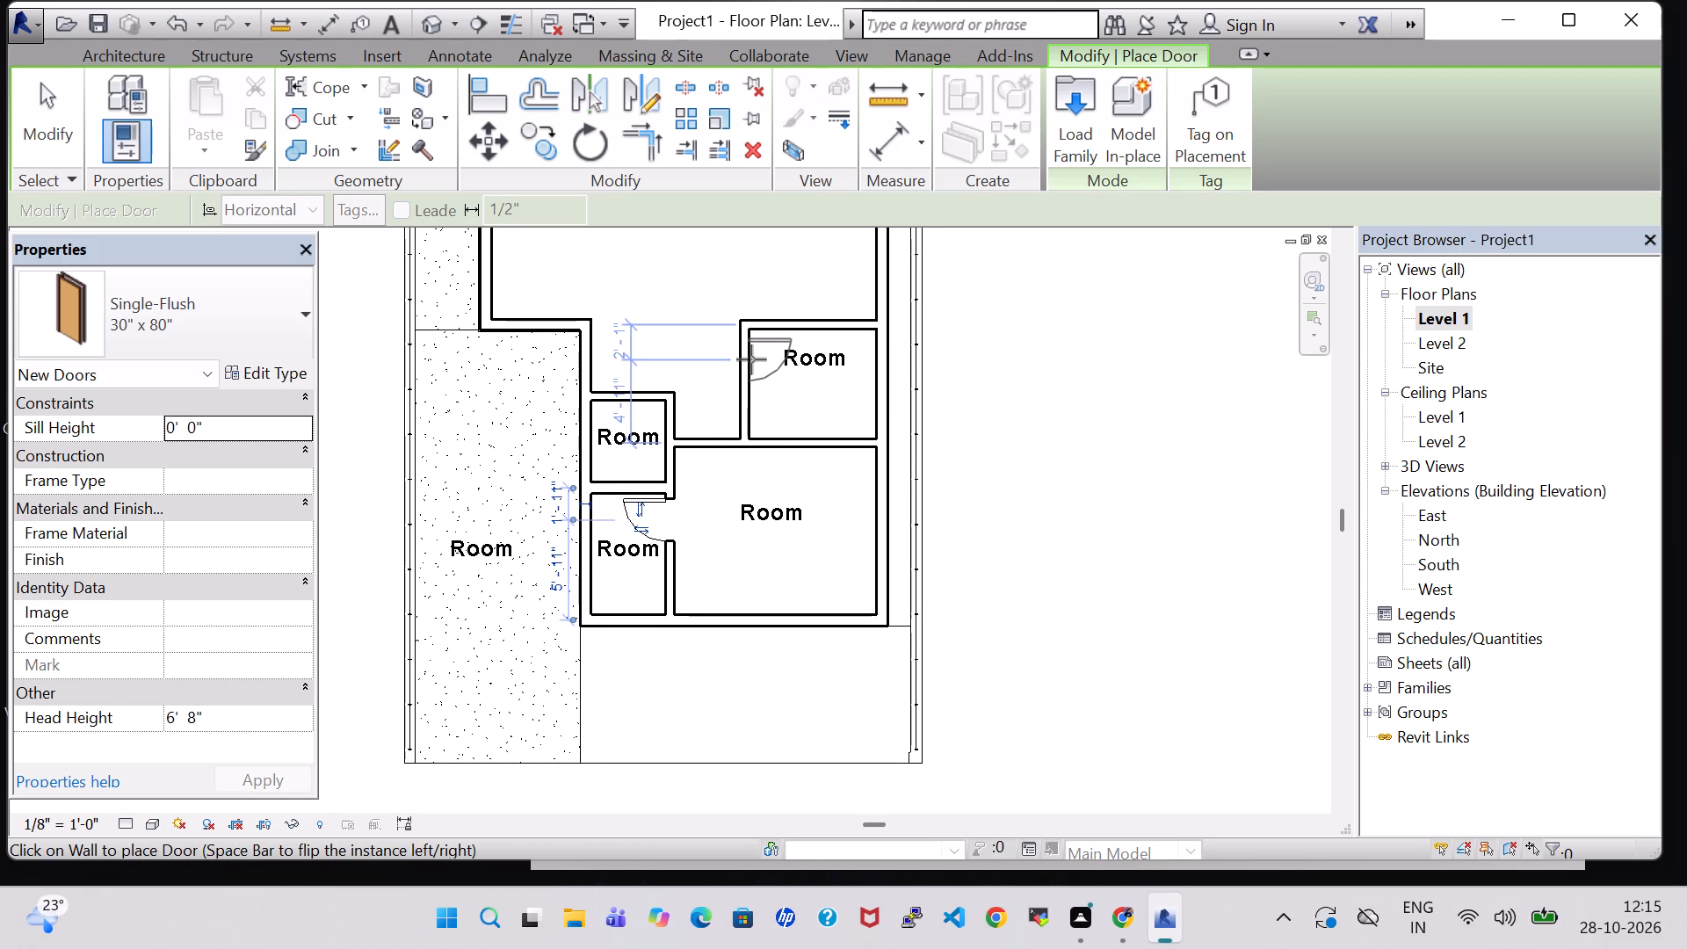
{"action": "left_click", "coordinate": [751, 359]}
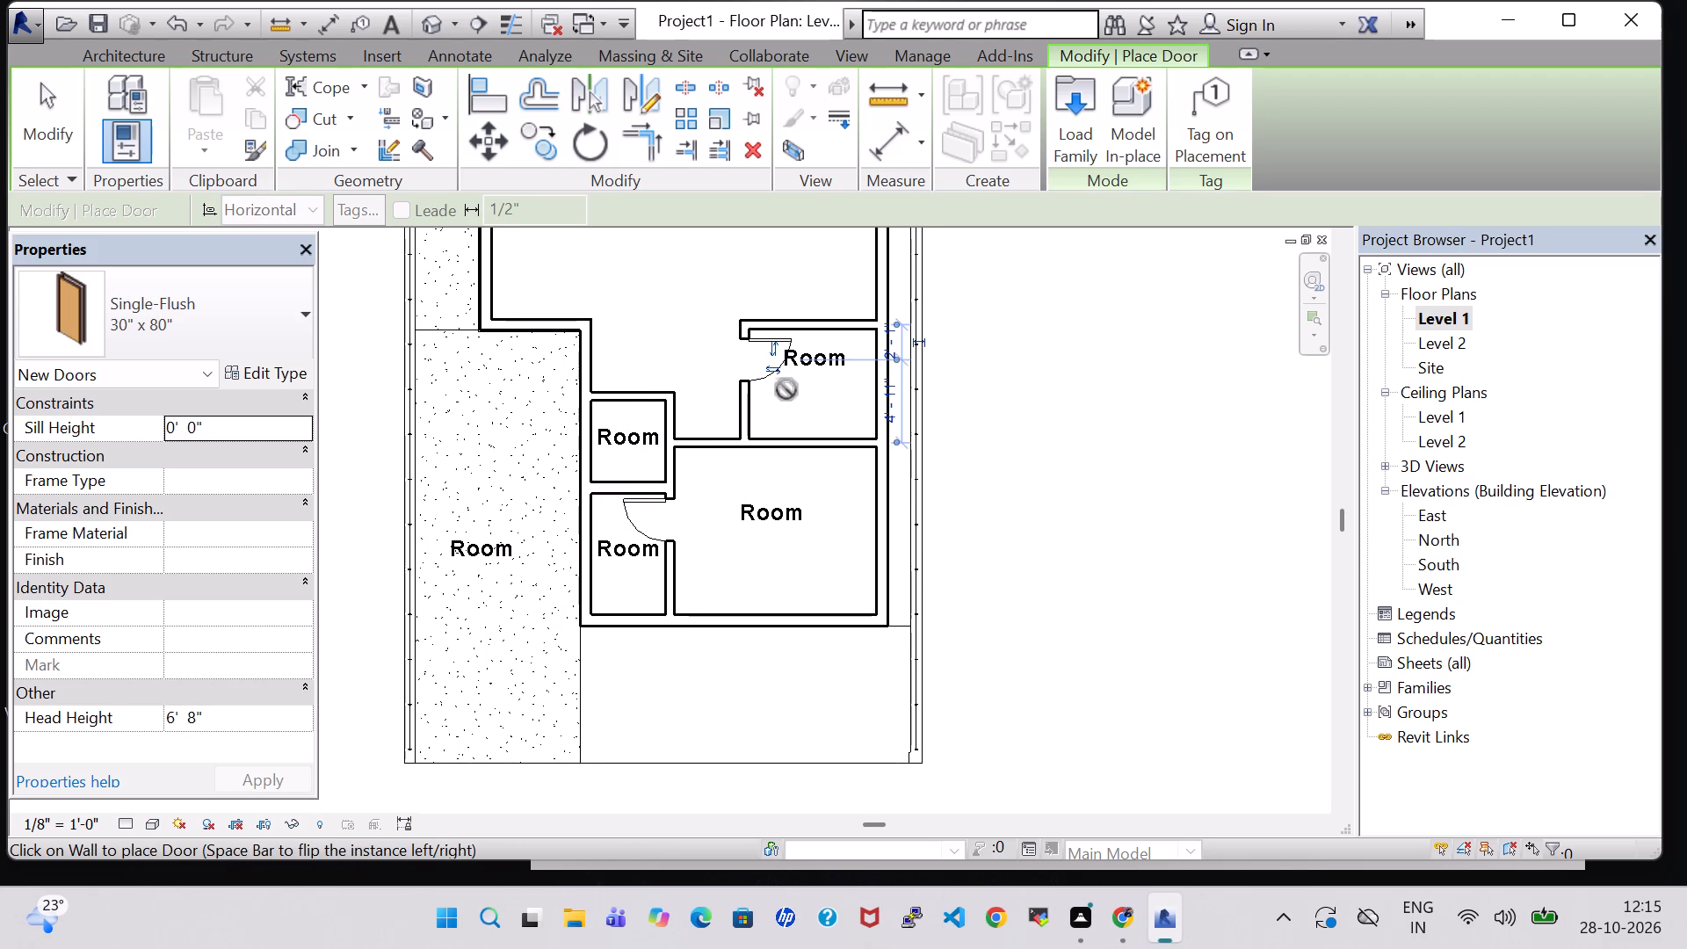
{"action": "key", "text": "Escape"}
{"action": "key", "text": "Escape"}
Nudge this newly placed single-flush door one increment up the wall, toward the large central room.
{"action": "left_click", "coordinate": [767, 355]}
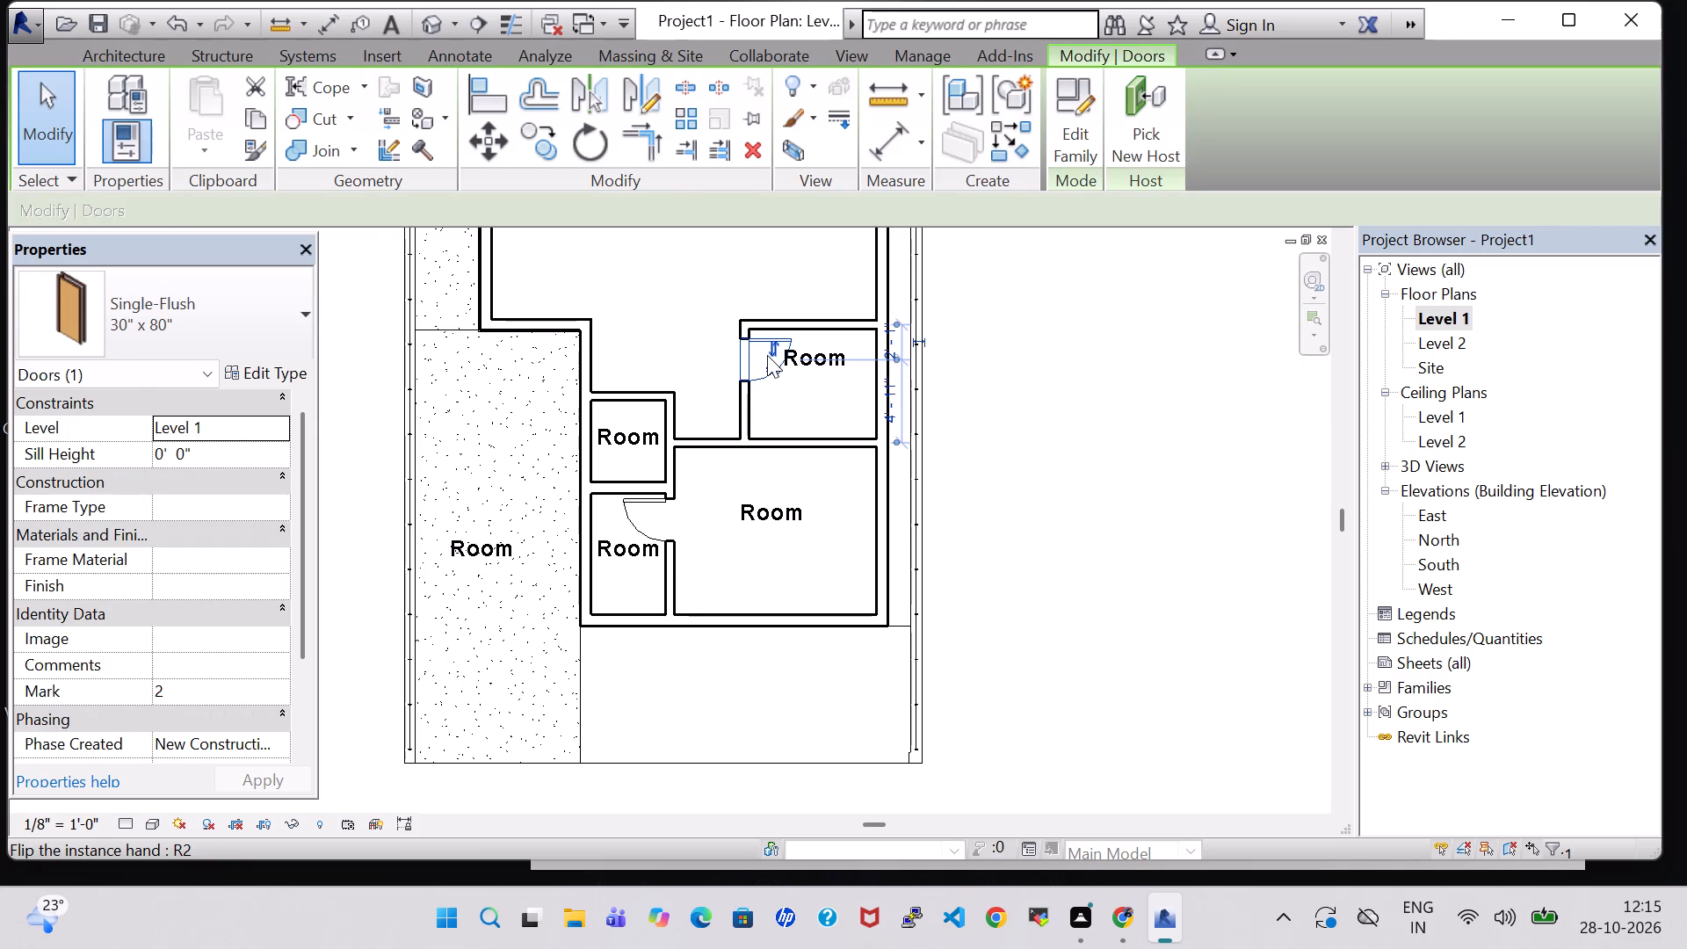
{"action": "key", "text": "Up"}
{"action": "left_click", "coordinate": [1080, 372]}
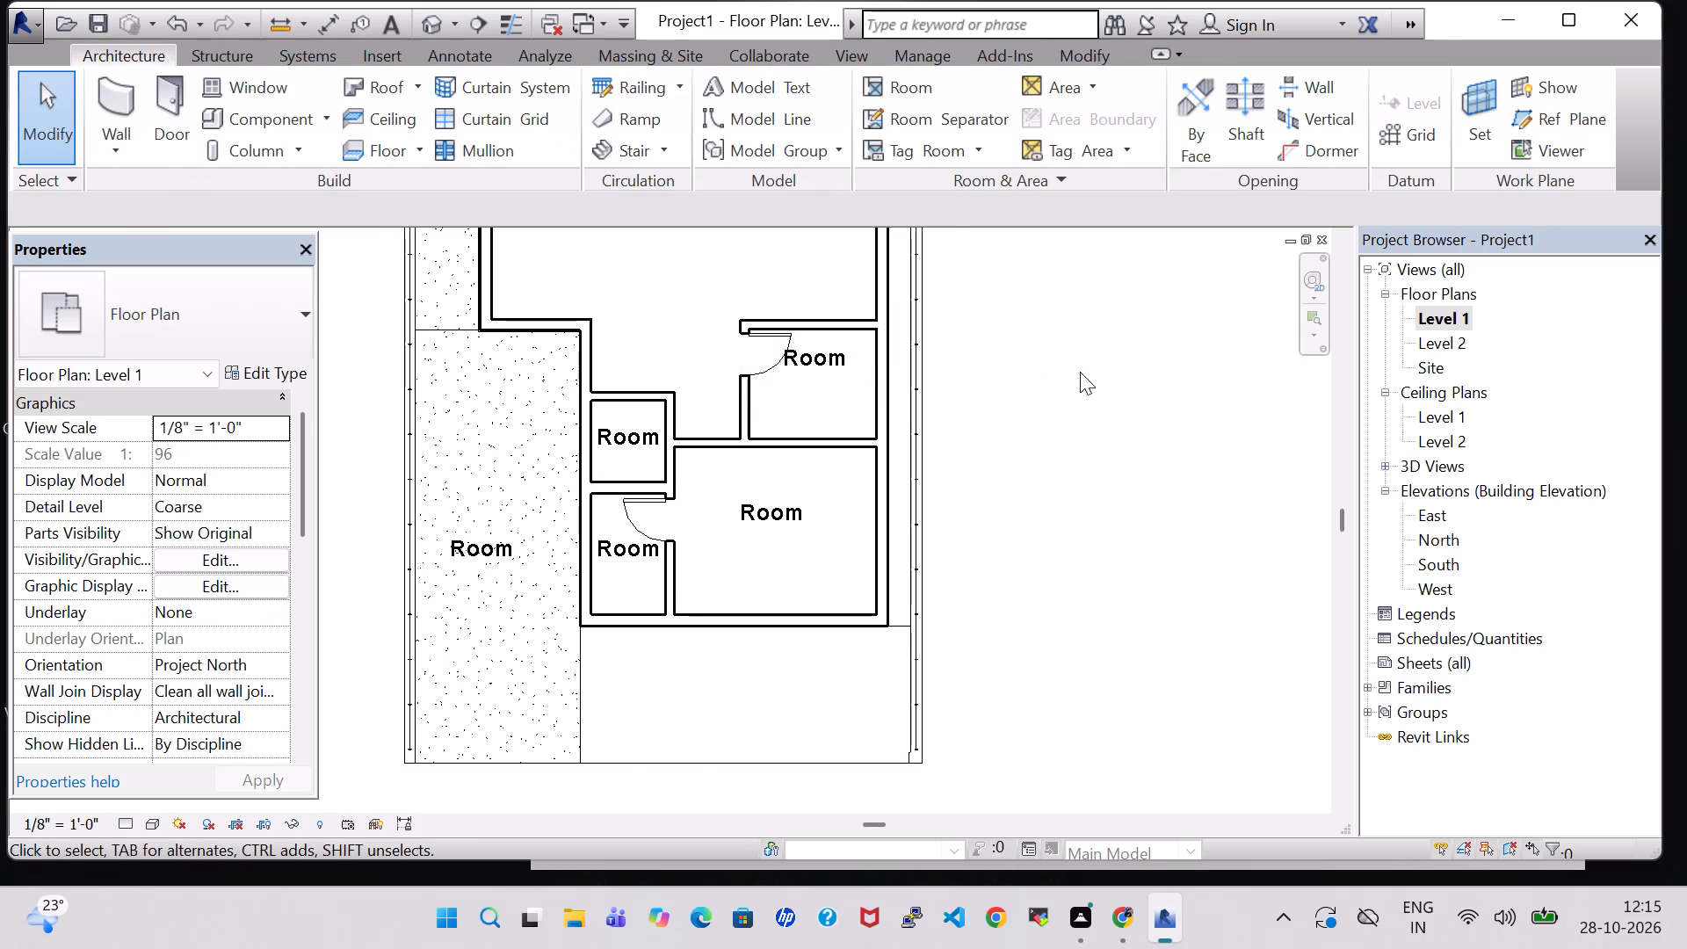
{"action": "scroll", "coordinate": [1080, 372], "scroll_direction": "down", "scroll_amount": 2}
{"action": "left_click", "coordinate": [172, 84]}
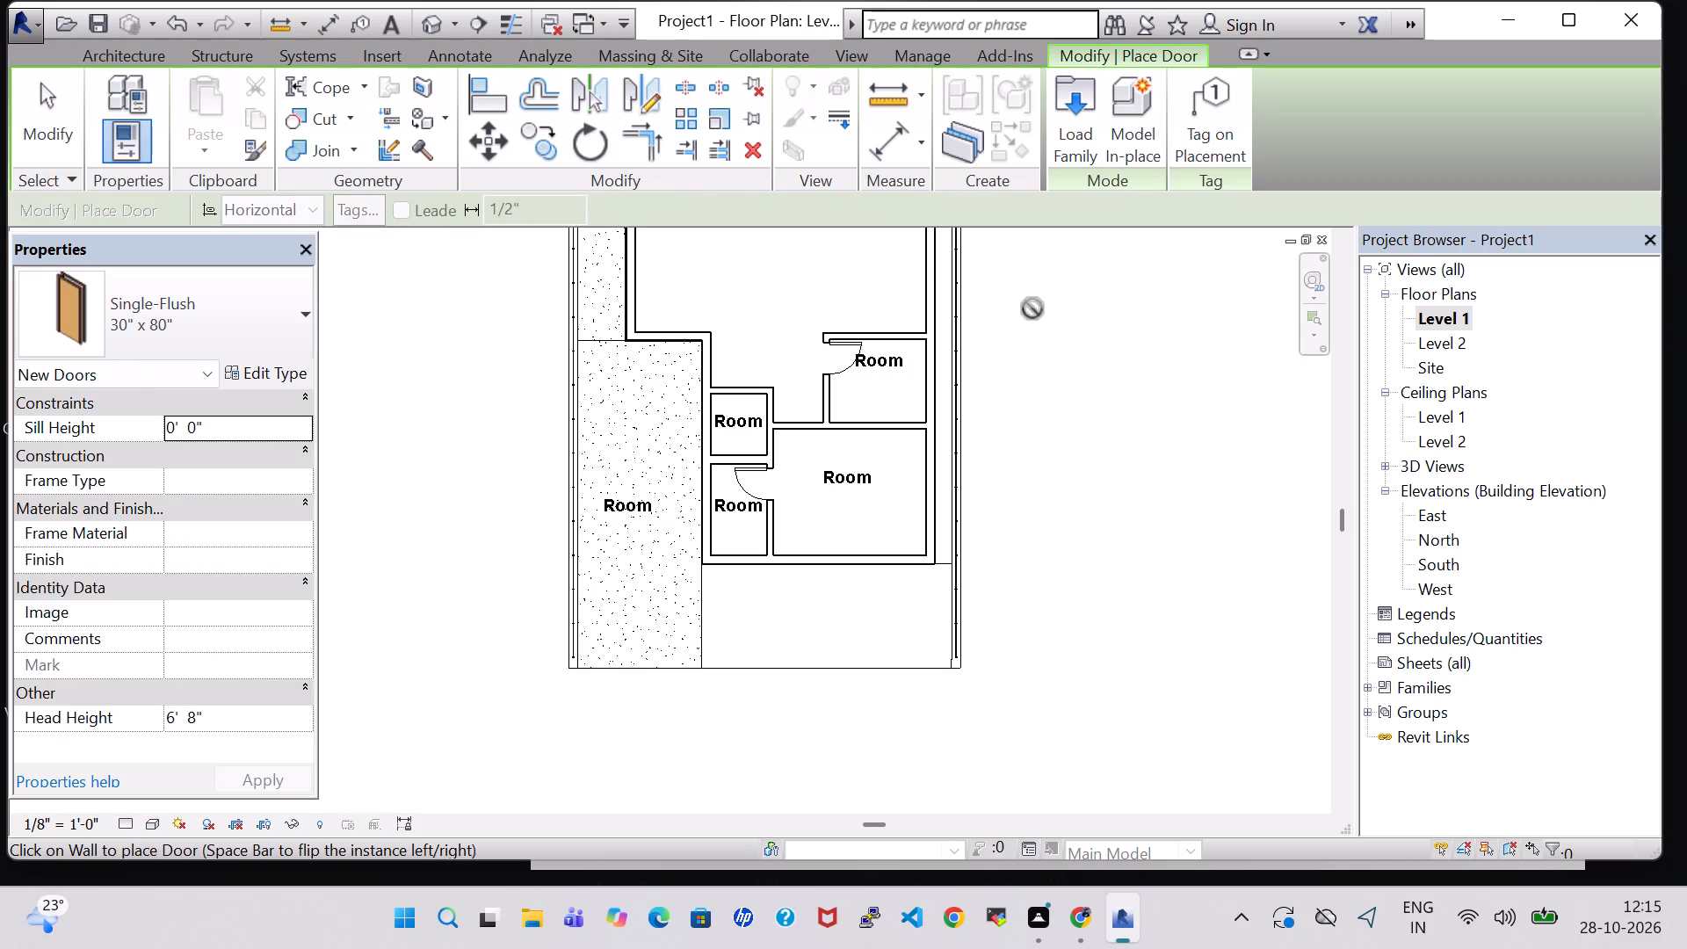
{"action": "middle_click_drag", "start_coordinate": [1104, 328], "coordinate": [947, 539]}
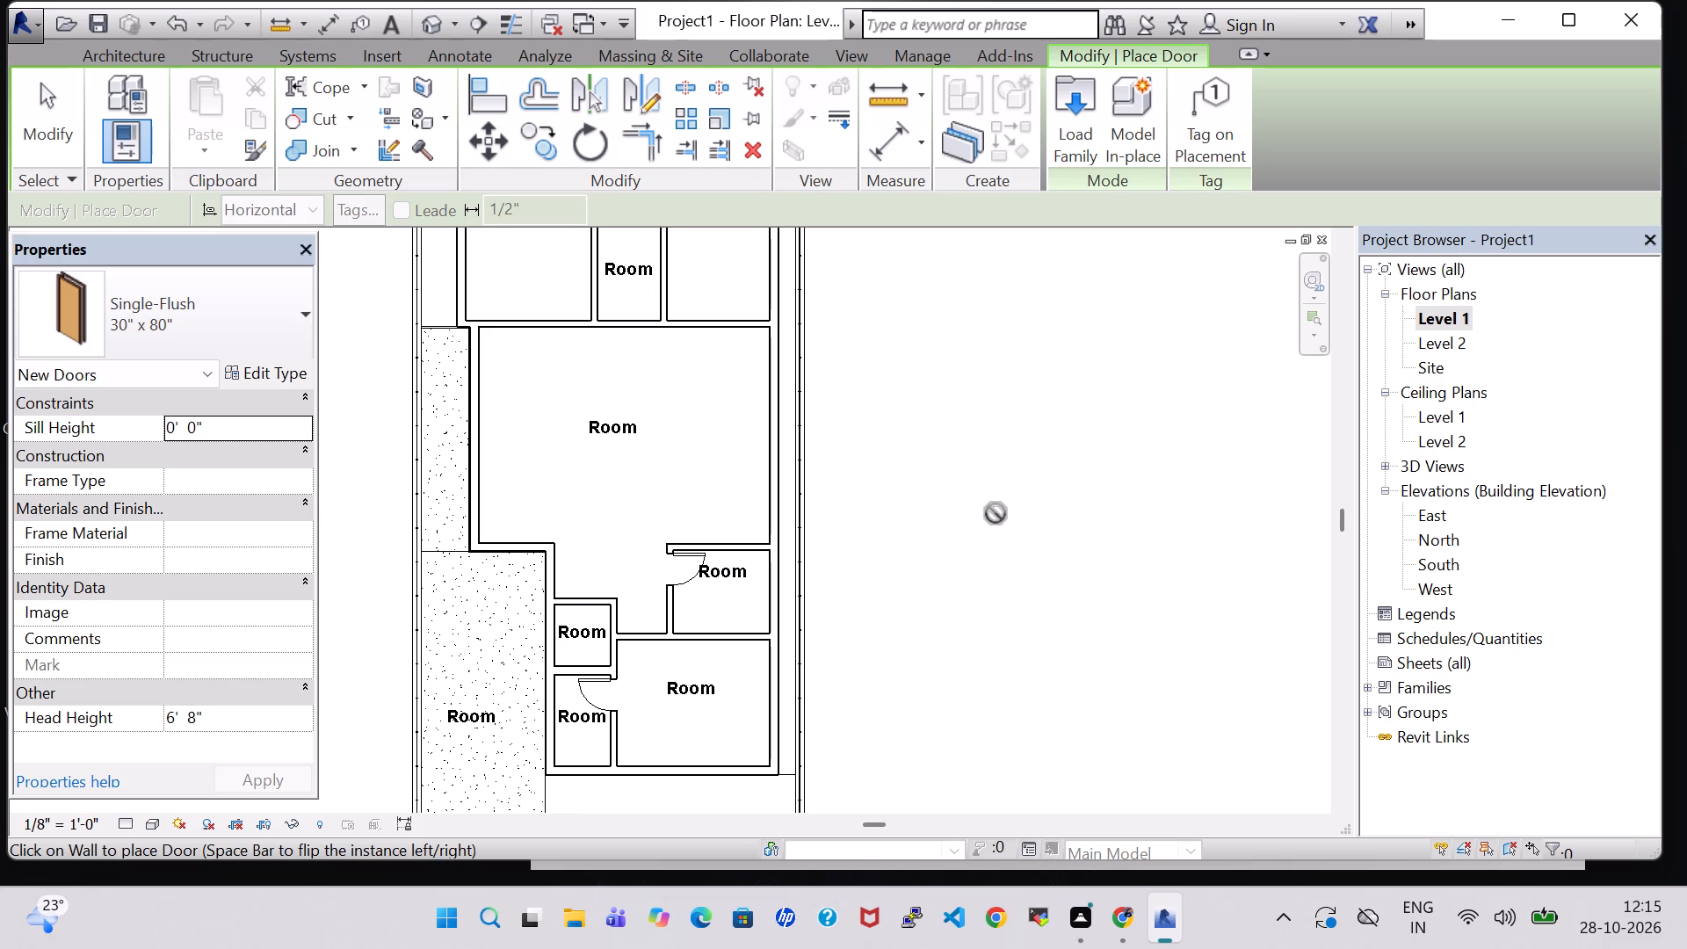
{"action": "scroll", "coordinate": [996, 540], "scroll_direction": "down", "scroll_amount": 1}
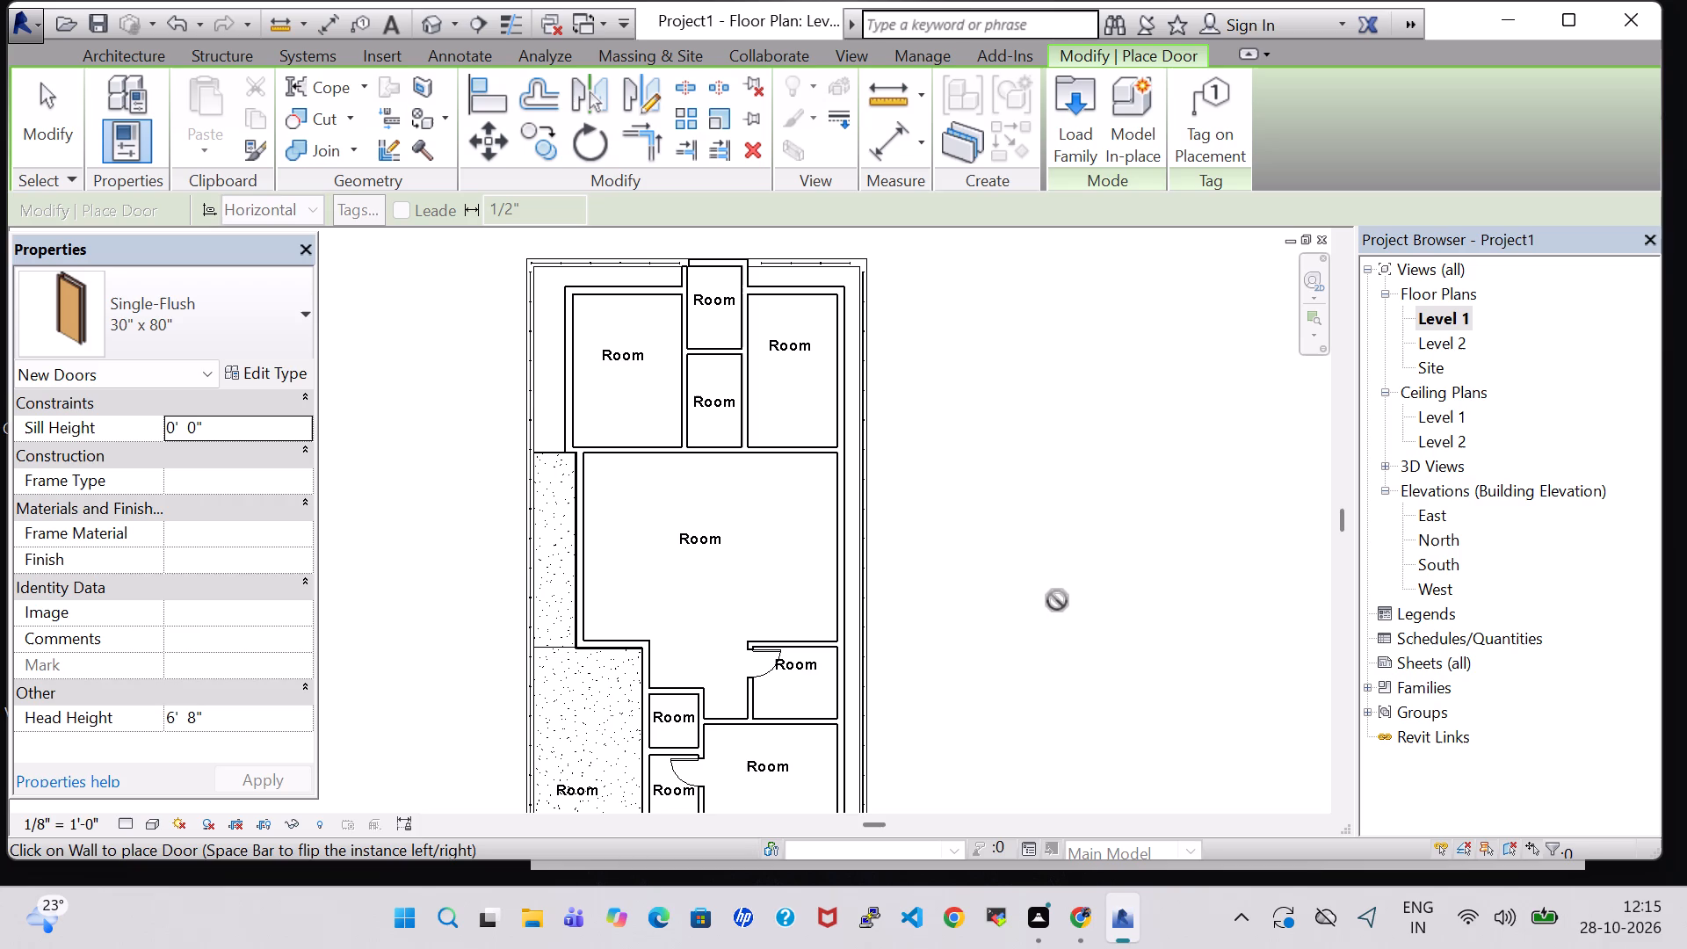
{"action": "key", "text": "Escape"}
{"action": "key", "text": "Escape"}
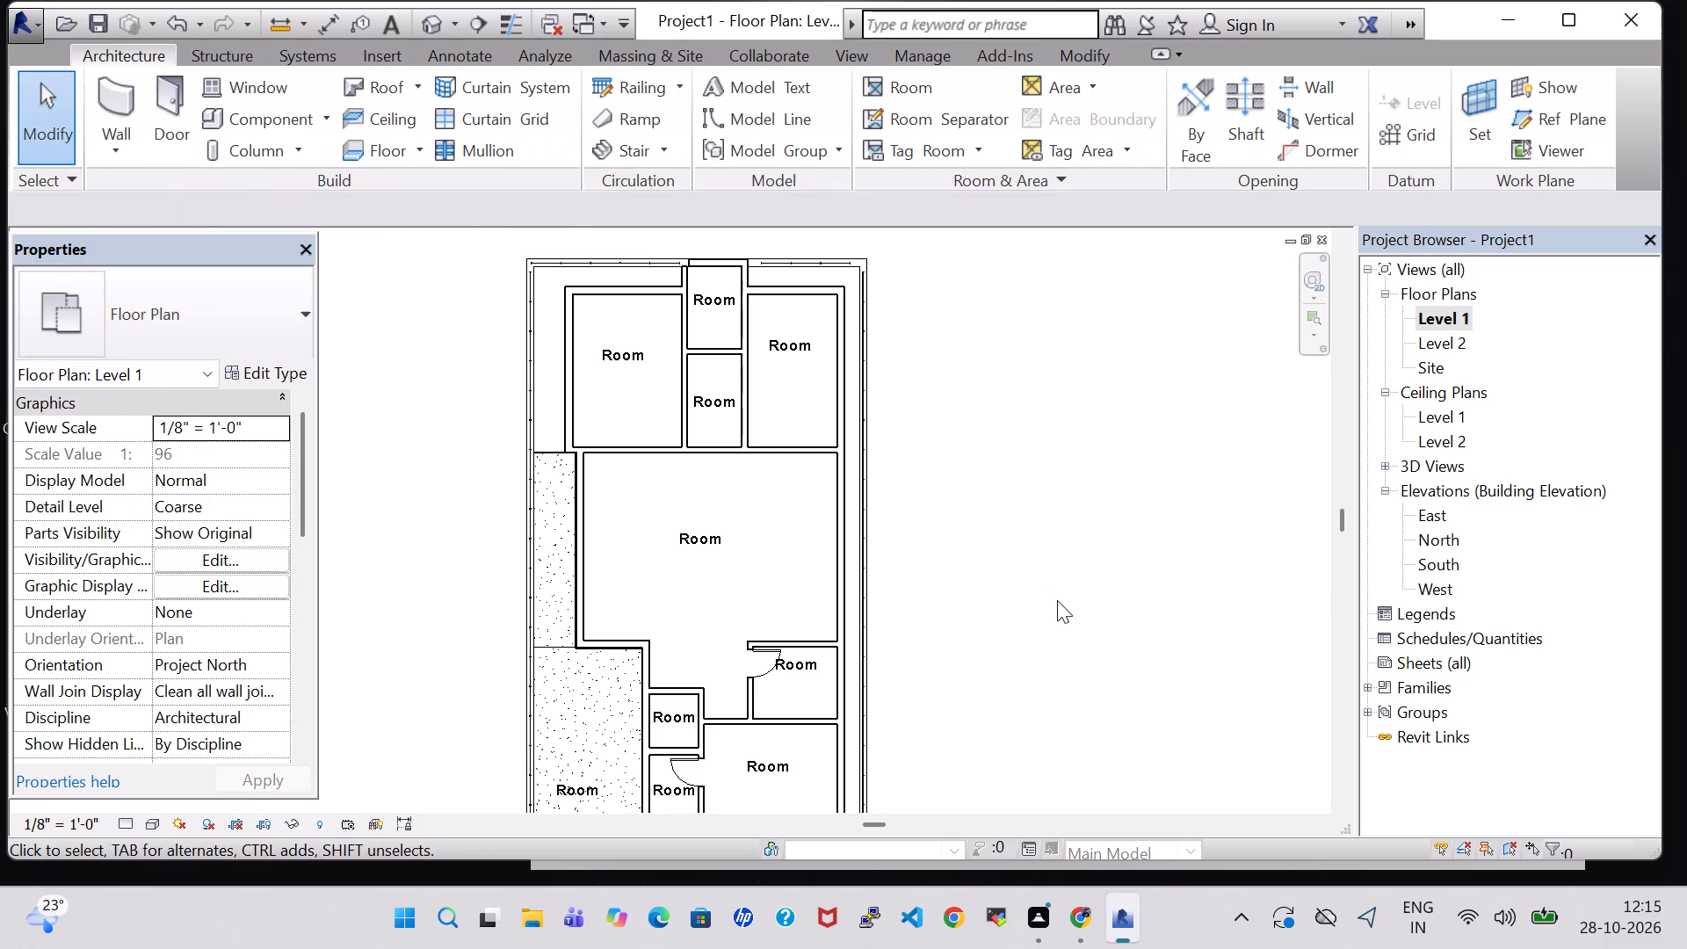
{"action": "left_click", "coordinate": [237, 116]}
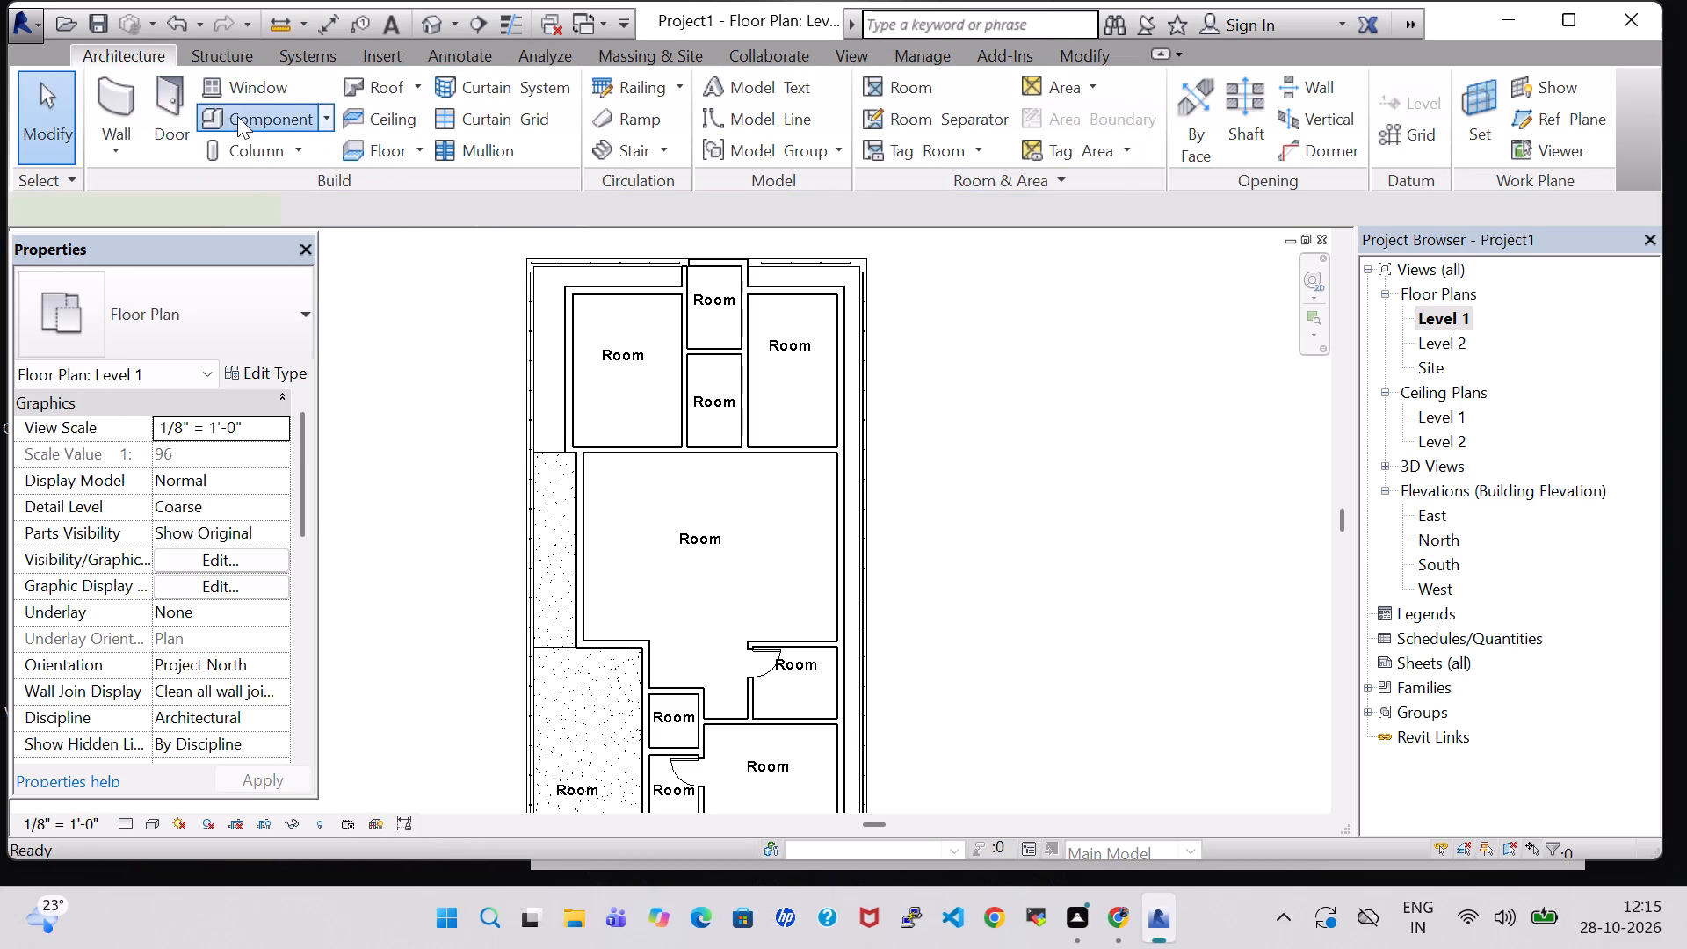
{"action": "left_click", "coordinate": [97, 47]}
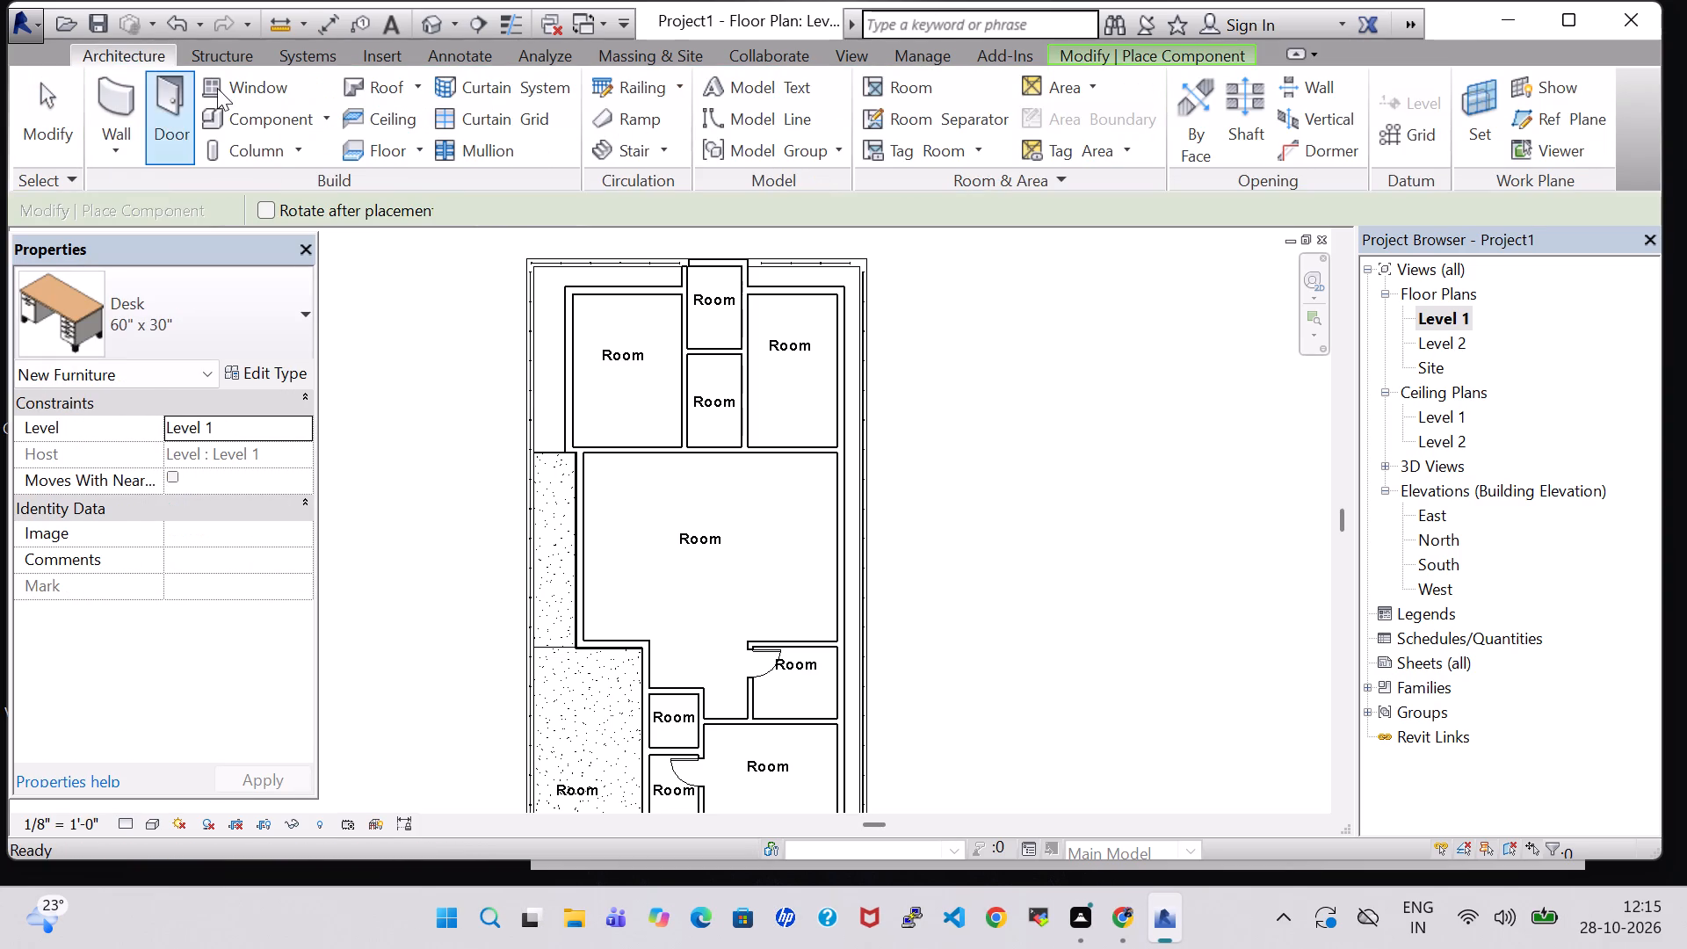
Load the residential door family Door-Exterior-Double-Full Glass-Wood_Clad with its 60" x 80" type.
{"action": "left_click", "coordinate": [164, 92]}
{"action": "left_click", "coordinate": [1062, 112]}
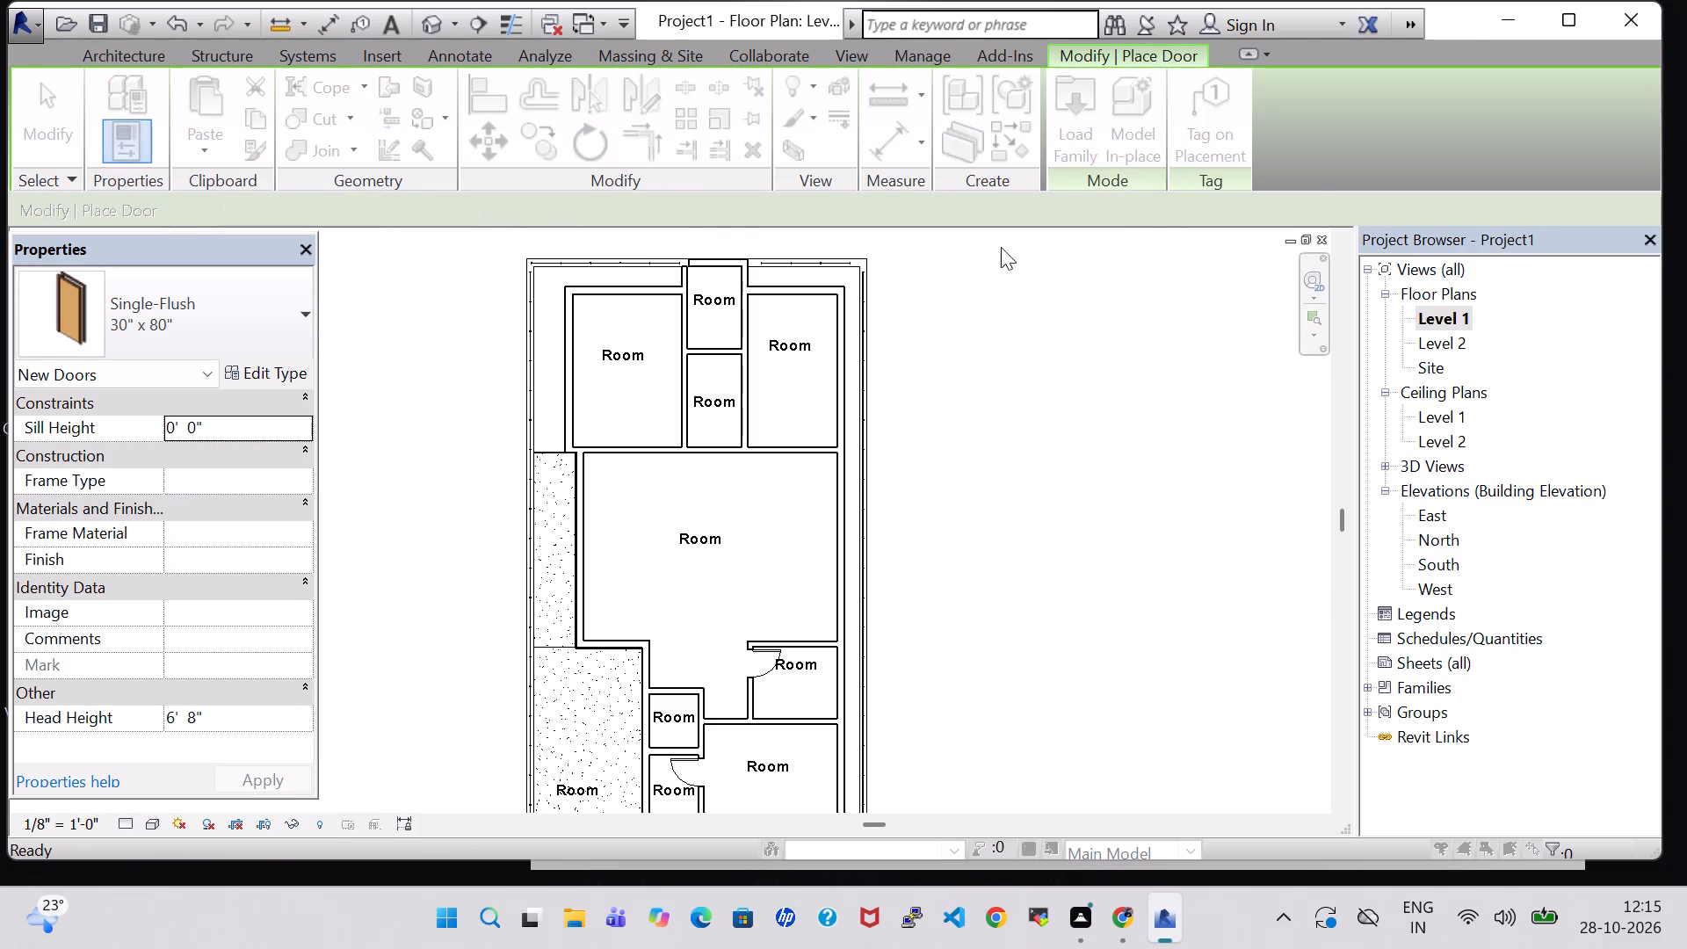
{"action": "scroll", "coordinate": [947, 412], "scroll_direction": "down", "scroll_amount": 2}
{"action": "scroll", "coordinate": [947, 412], "scroll_direction": "up", "scroll_amount": 2}
{"action": "double_click", "coordinate": [993, 450]}
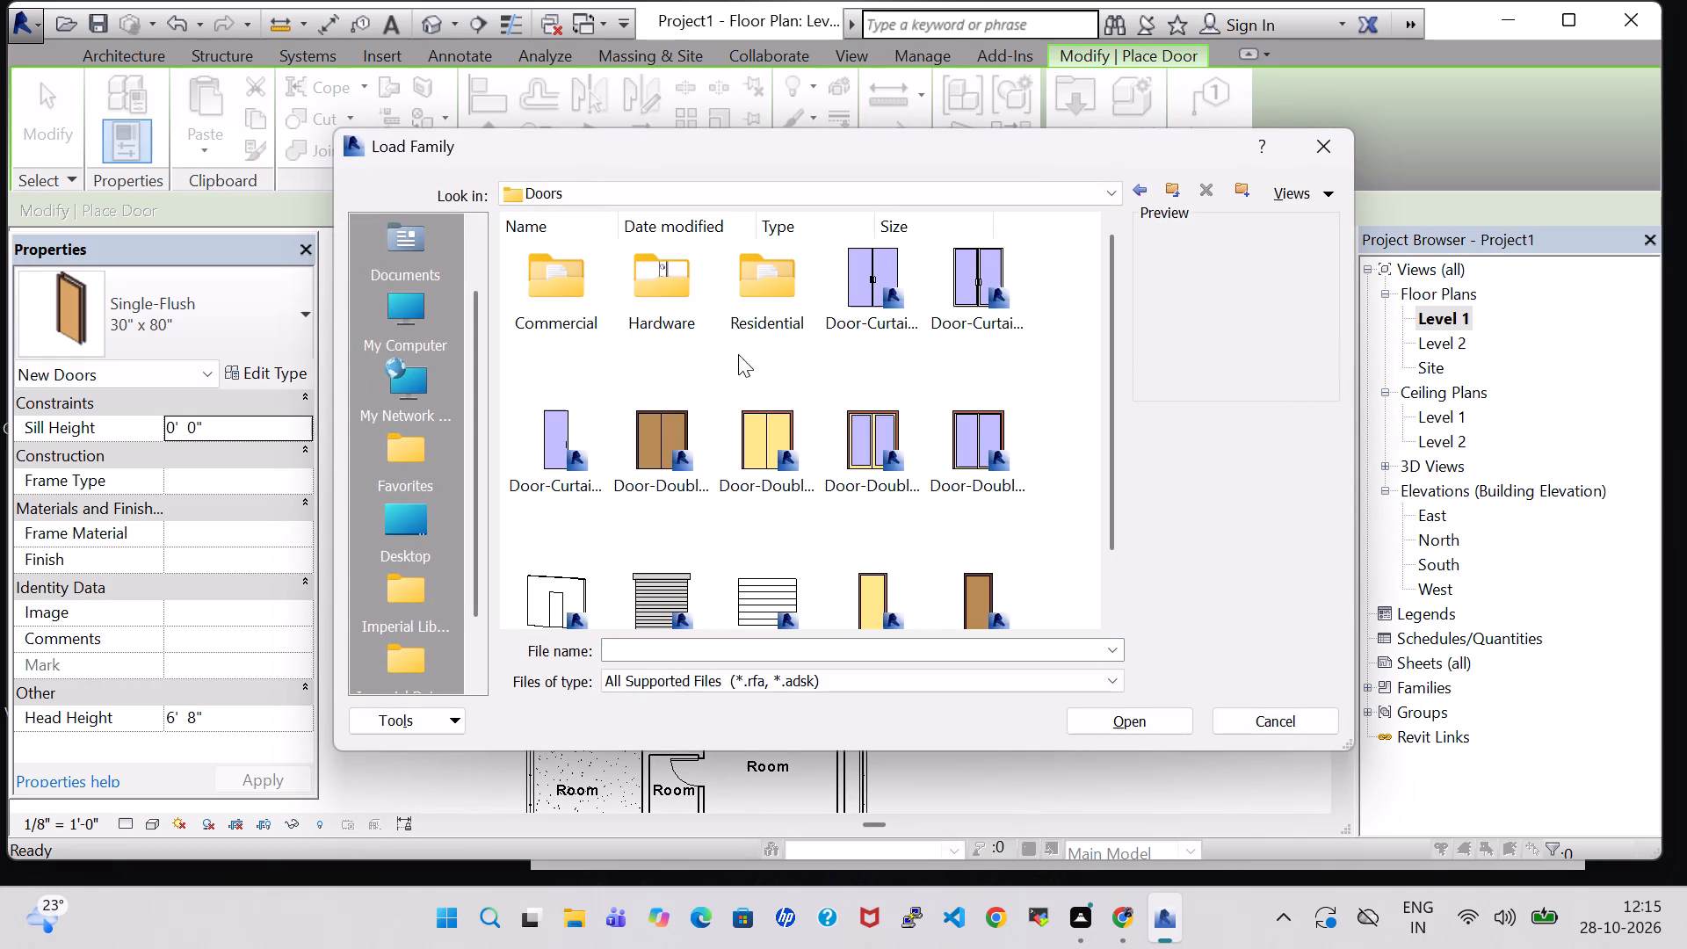
{"action": "double_click", "coordinate": [728, 306]}
{"action": "scroll", "coordinate": [743, 406], "scroll_direction": "down", "scroll_amount": 3}
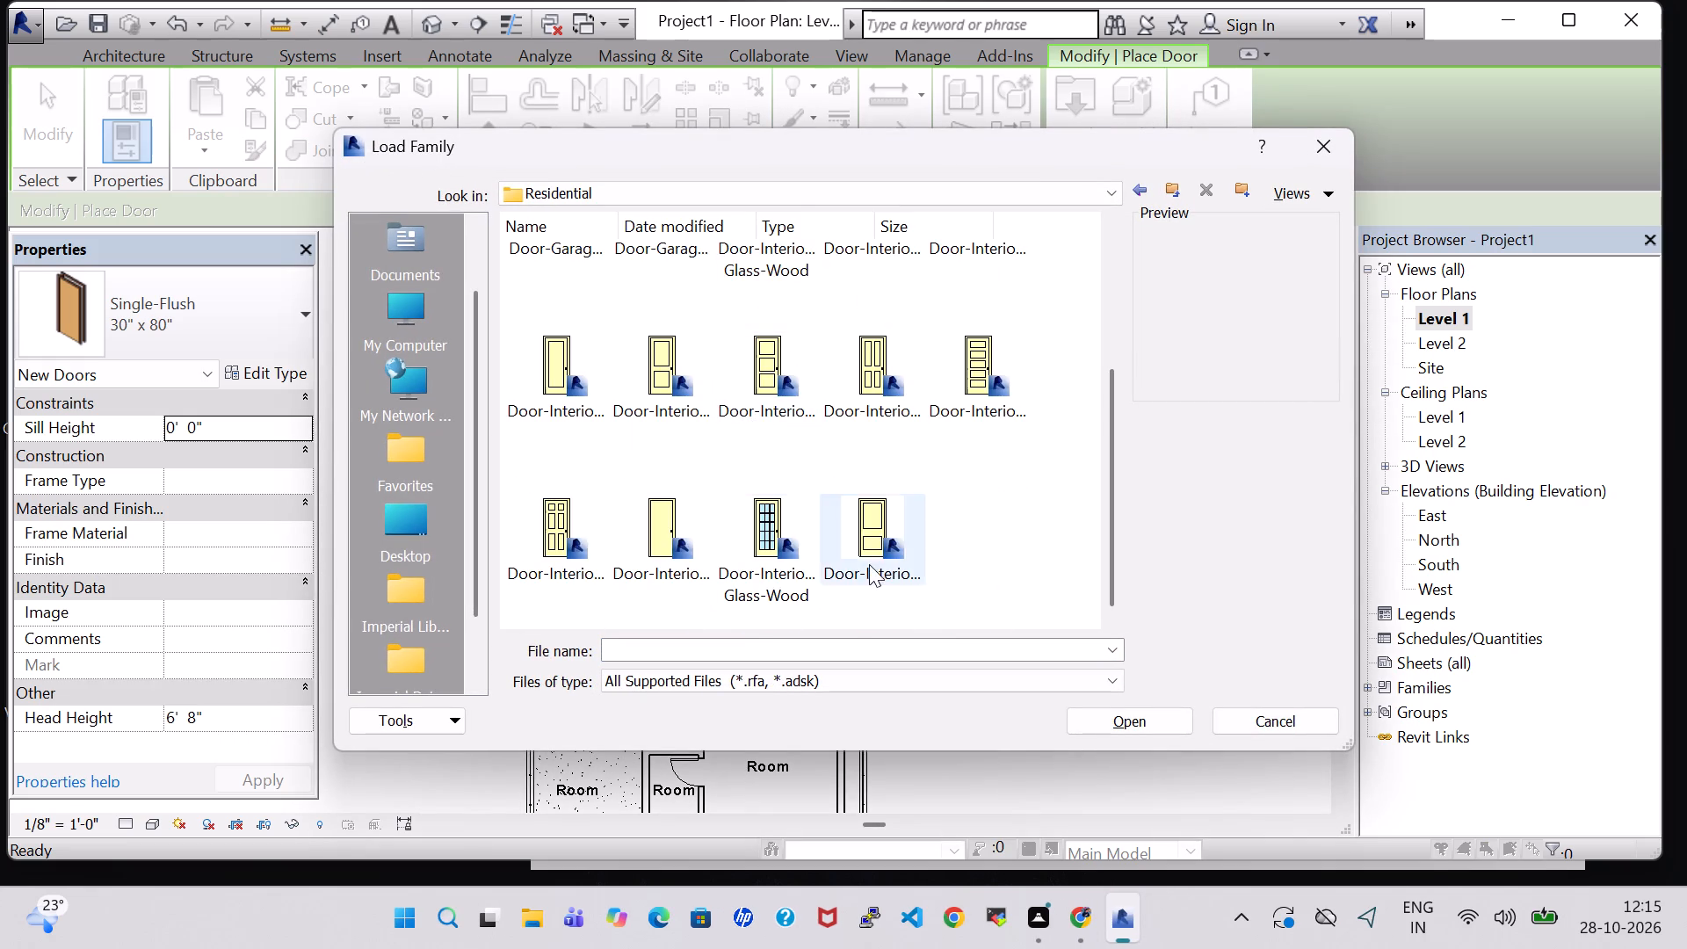
{"action": "scroll", "coordinate": [869, 564], "scroll_direction": "up", "scroll_amount": 3}
{"action": "left_click", "coordinate": [587, 293]}
{"action": "left_click", "coordinate": [1155, 724]}
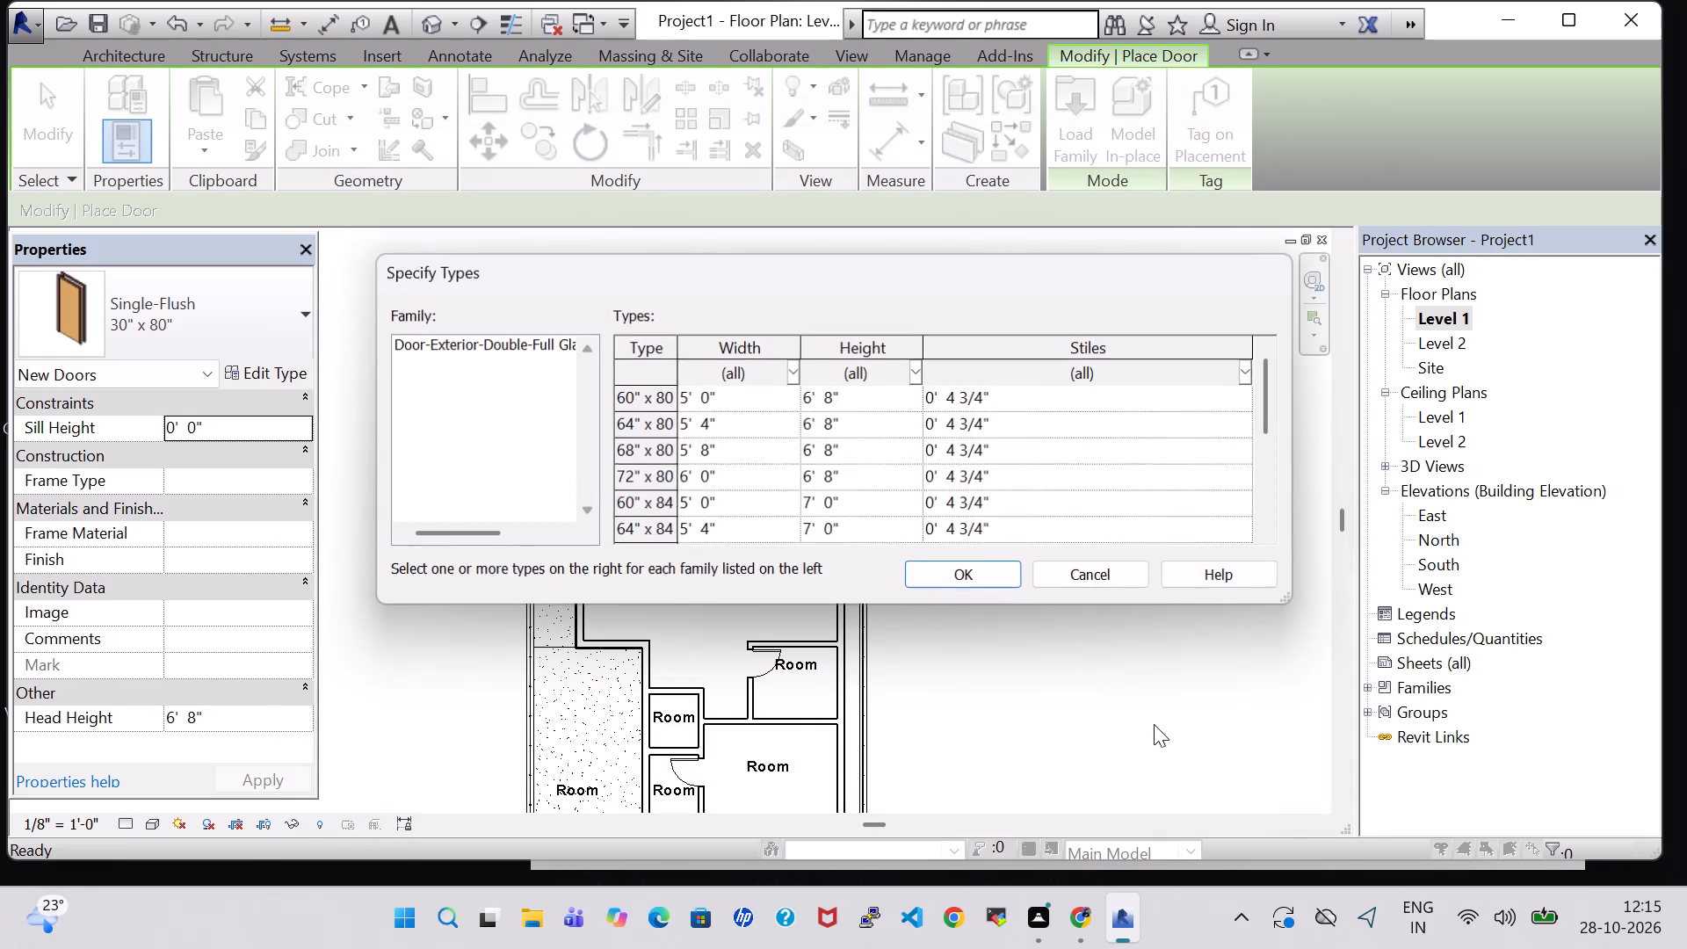
{"action": "left_click", "coordinate": [737, 403]}
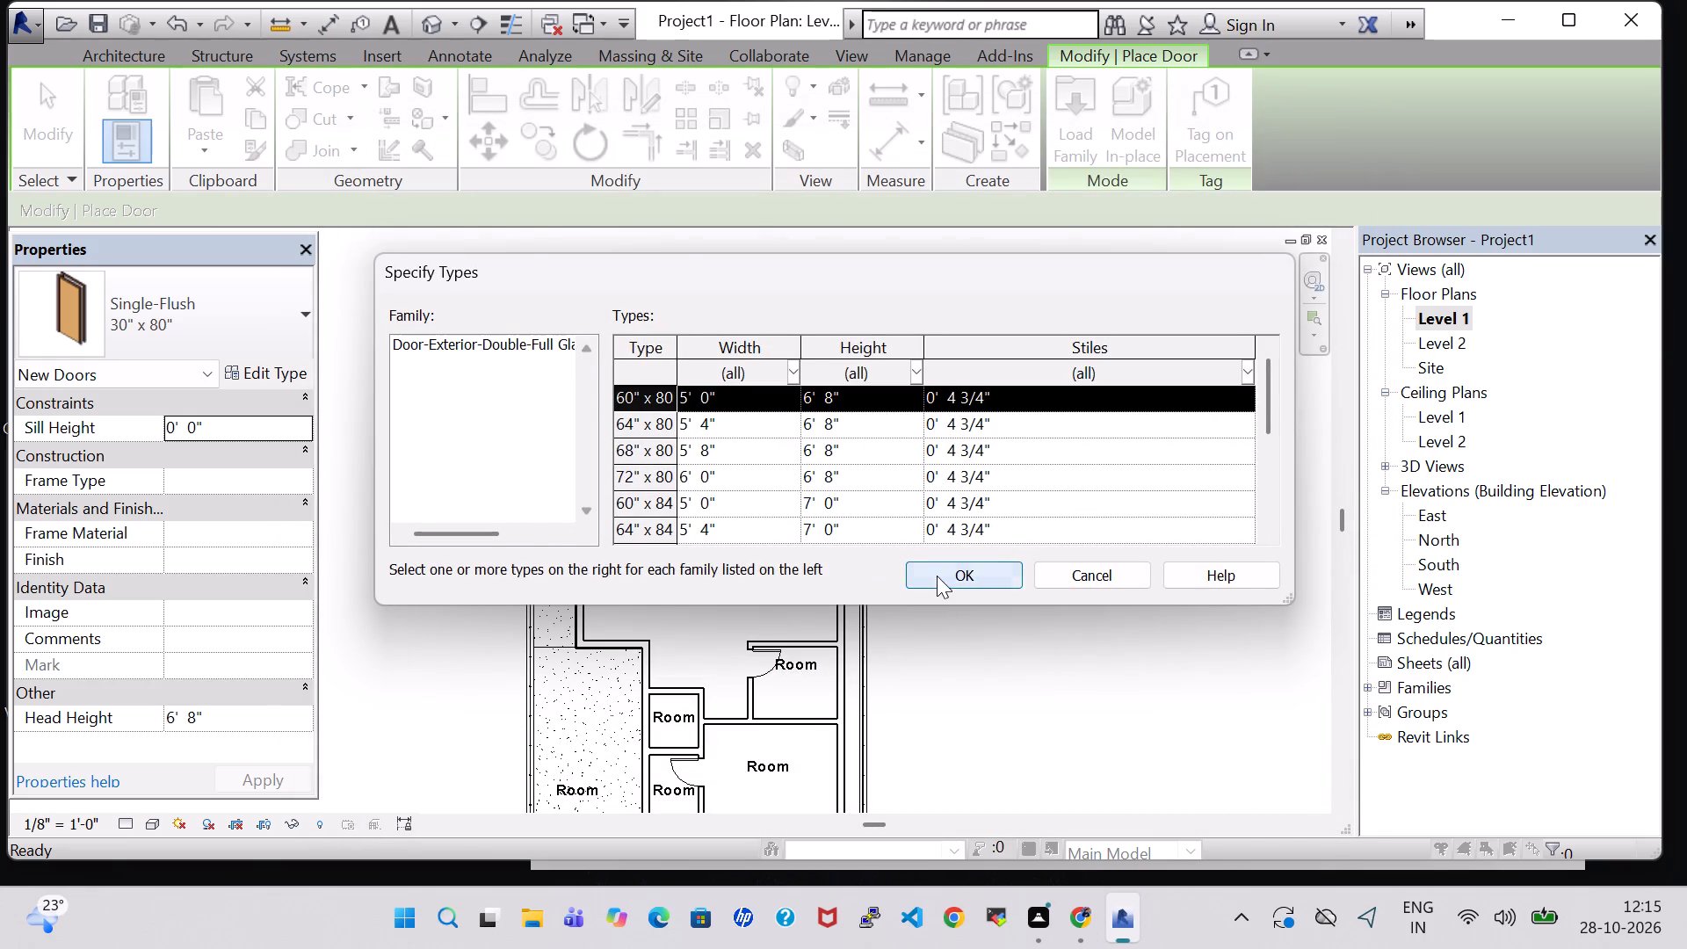
{"action": "left_click", "coordinate": [937, 576]}
Place the 60" x 80" double glass door in the short front wall at the large central room's left corner, swinging inward.
{"action": "scroll", "coordinate": [616, 656], "scroll_direction": "up", "scroll_amount": 5}
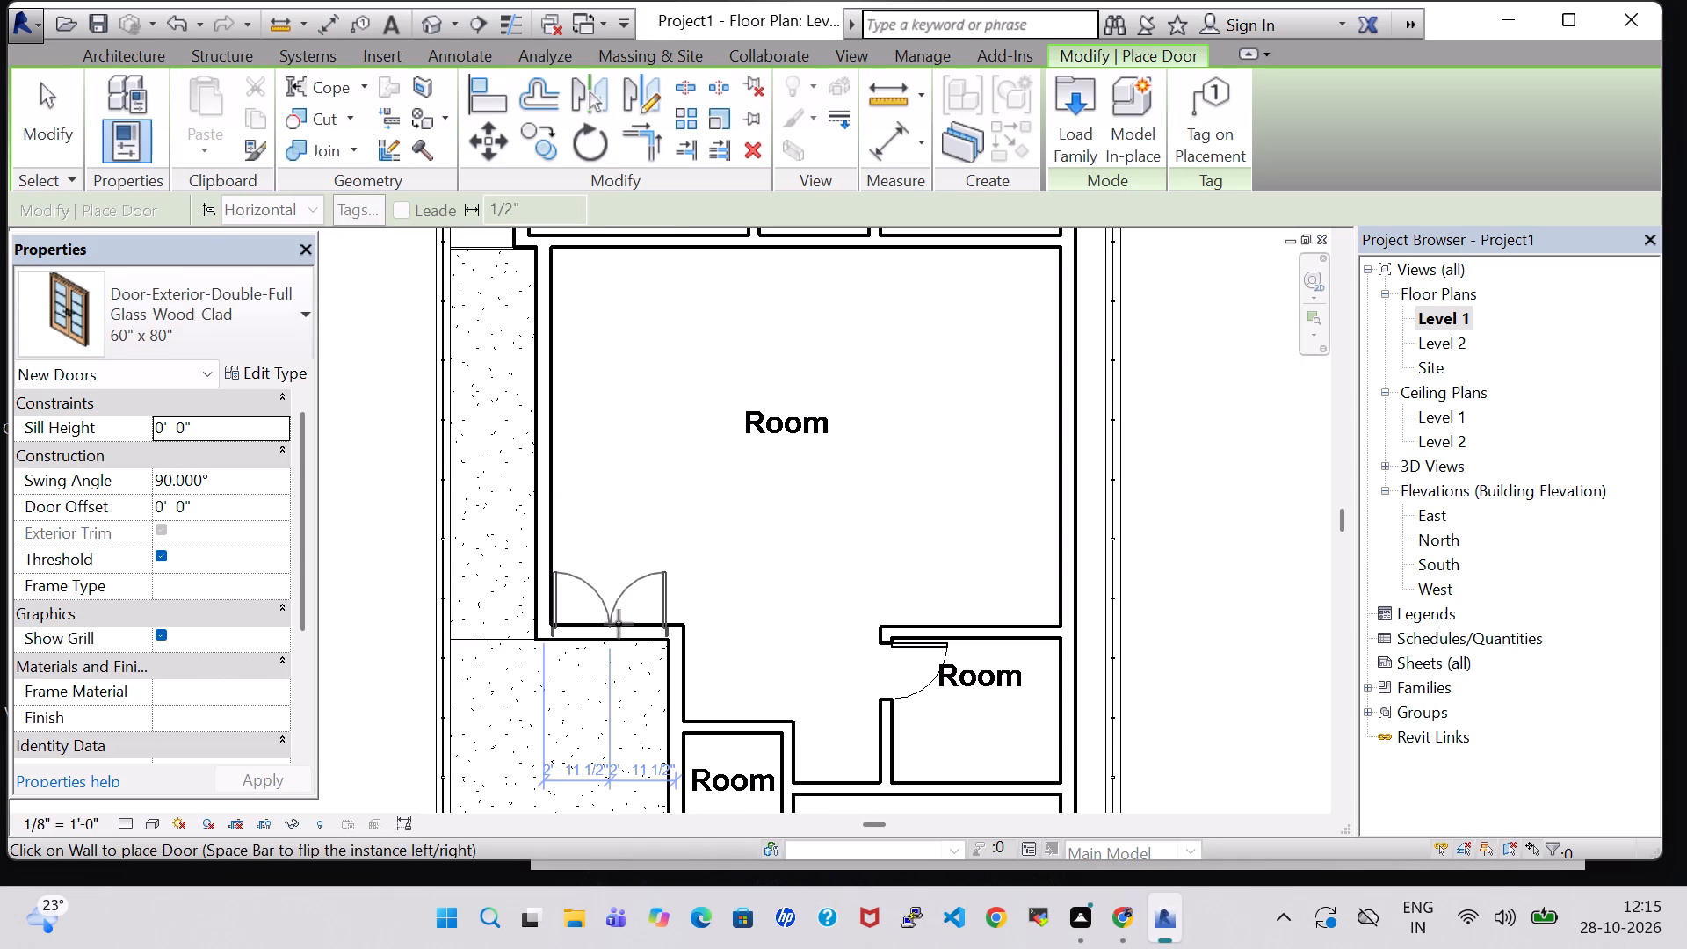
{"action": "left_click", "coordinate": [619, 624]}
{"action": "key", "text": "Escape"}
{"action": "key", "text": "Escape"}
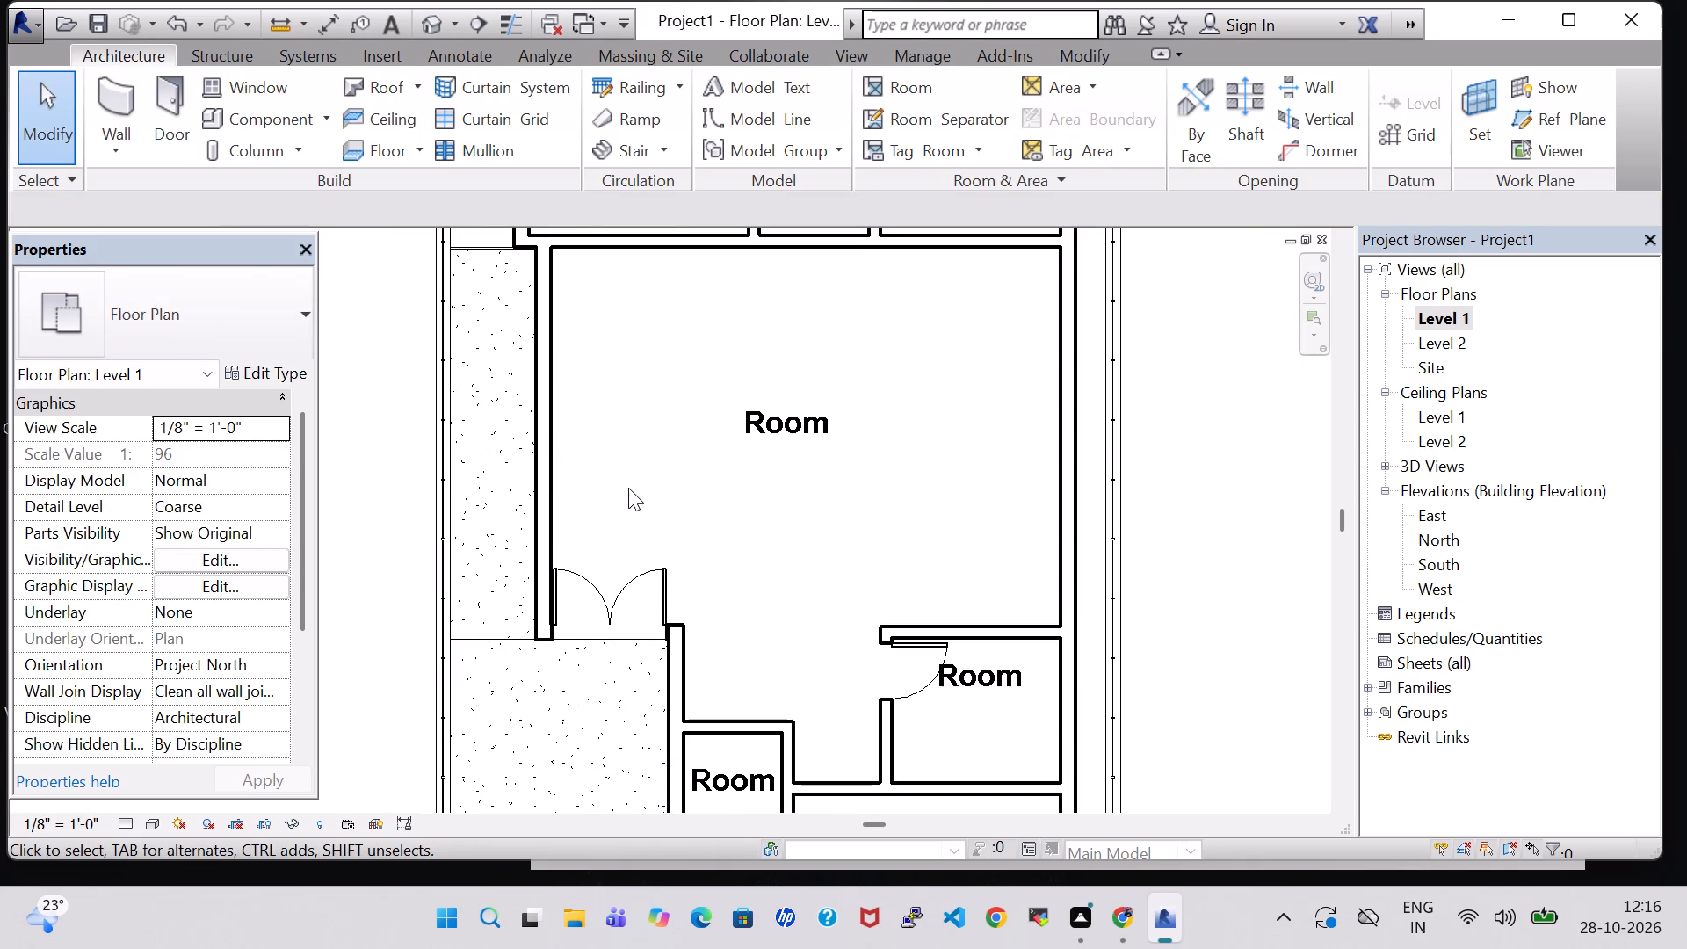
Nudge the large central room's left Generic - 8" wall one increment outward.
{"action": "left_click", "coordinate": [560, 479]}
{"action": "key", "text": "Left"}
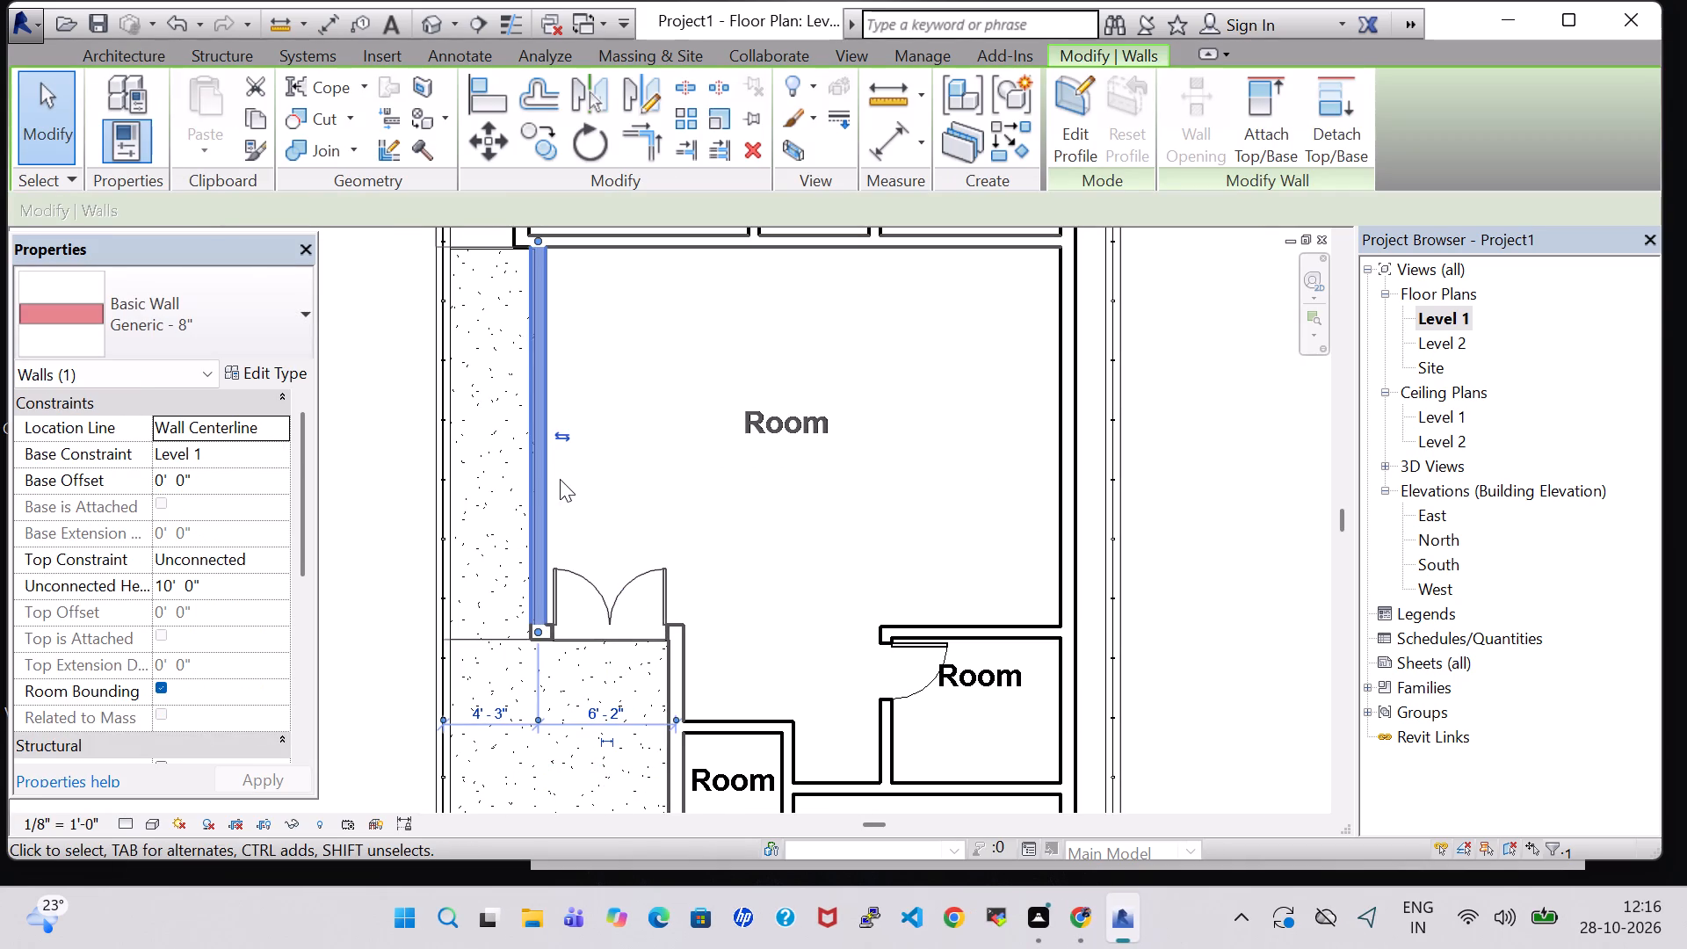
{"action": "left_click", "coordinate": [1184, 460]}
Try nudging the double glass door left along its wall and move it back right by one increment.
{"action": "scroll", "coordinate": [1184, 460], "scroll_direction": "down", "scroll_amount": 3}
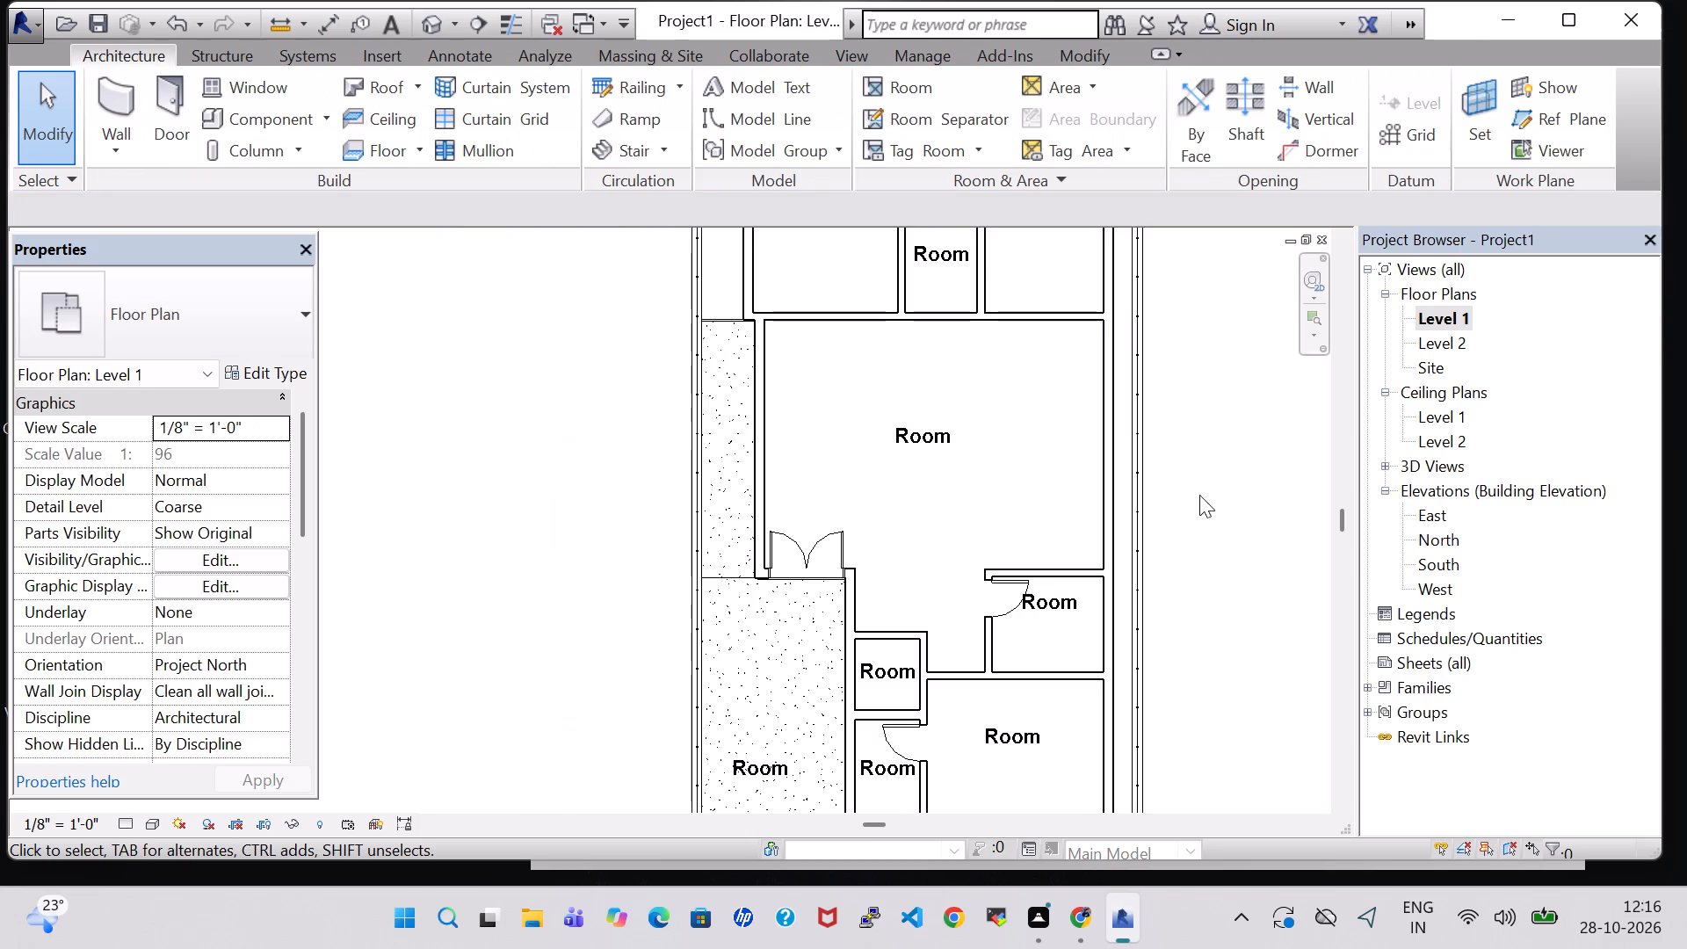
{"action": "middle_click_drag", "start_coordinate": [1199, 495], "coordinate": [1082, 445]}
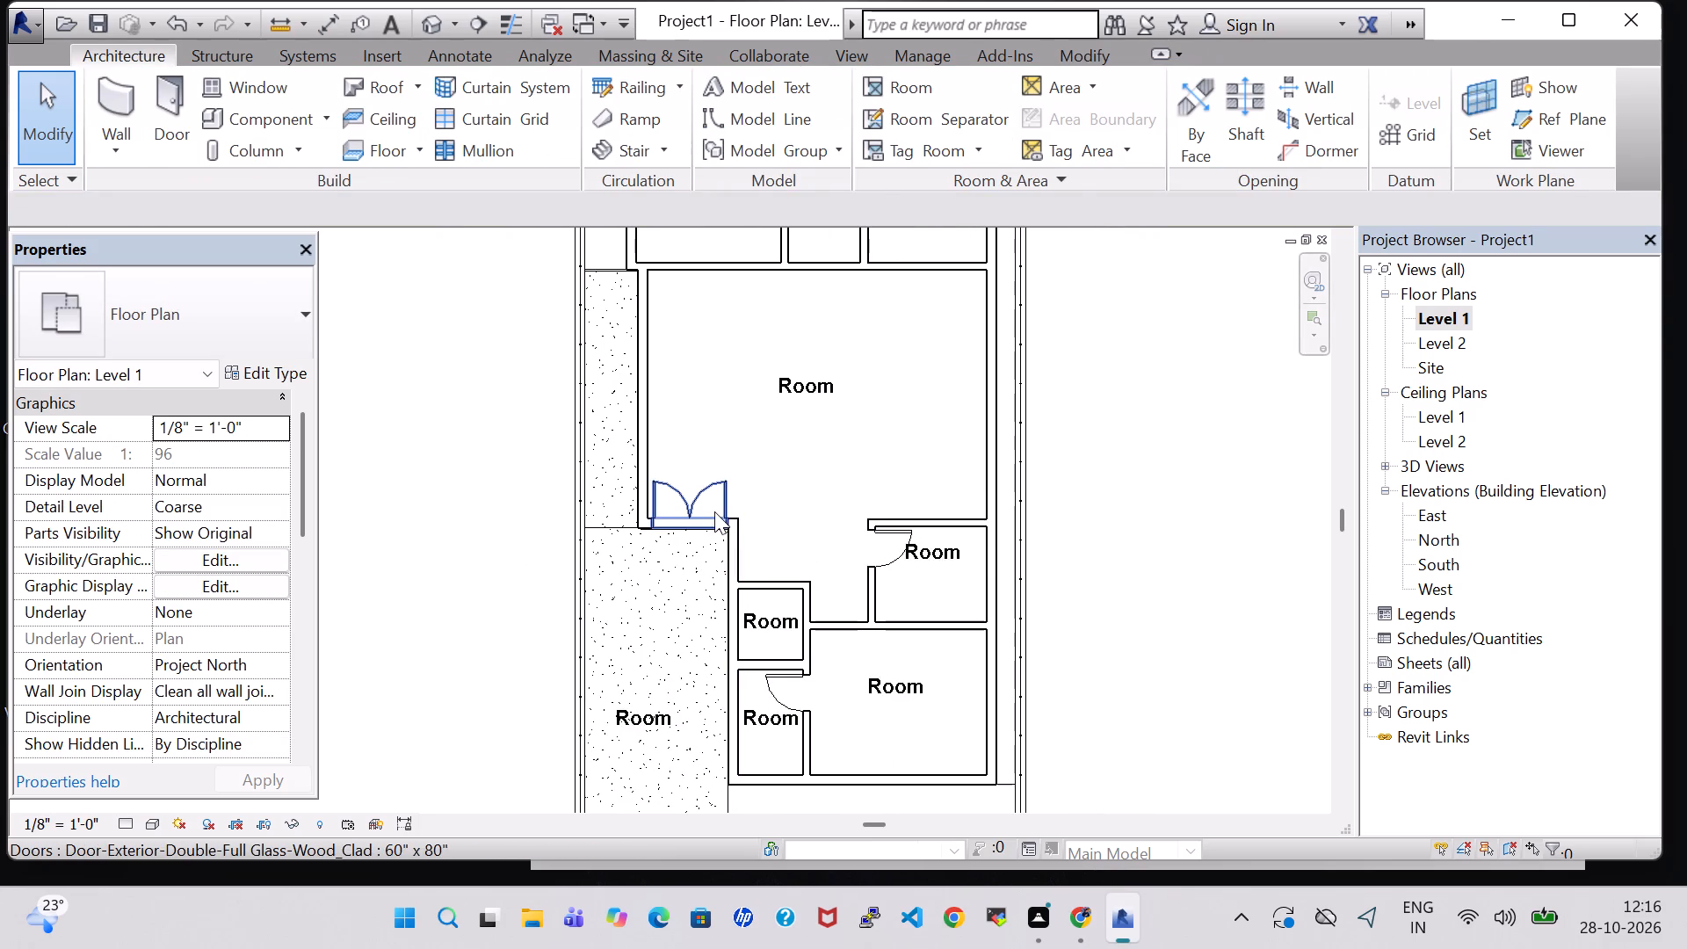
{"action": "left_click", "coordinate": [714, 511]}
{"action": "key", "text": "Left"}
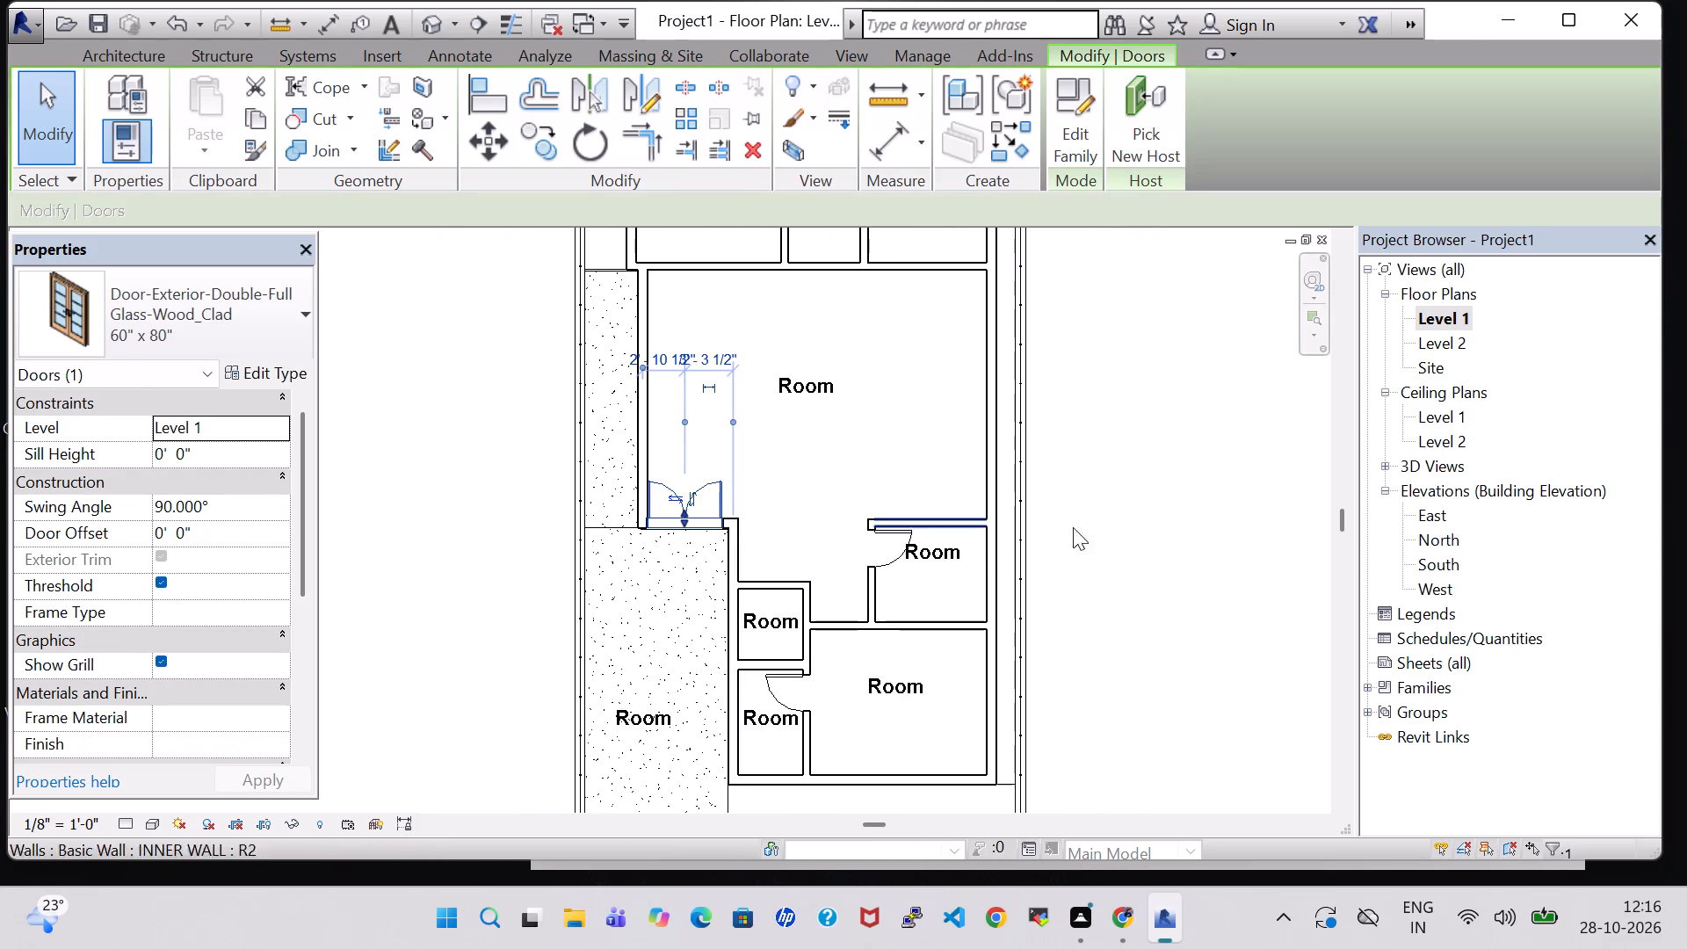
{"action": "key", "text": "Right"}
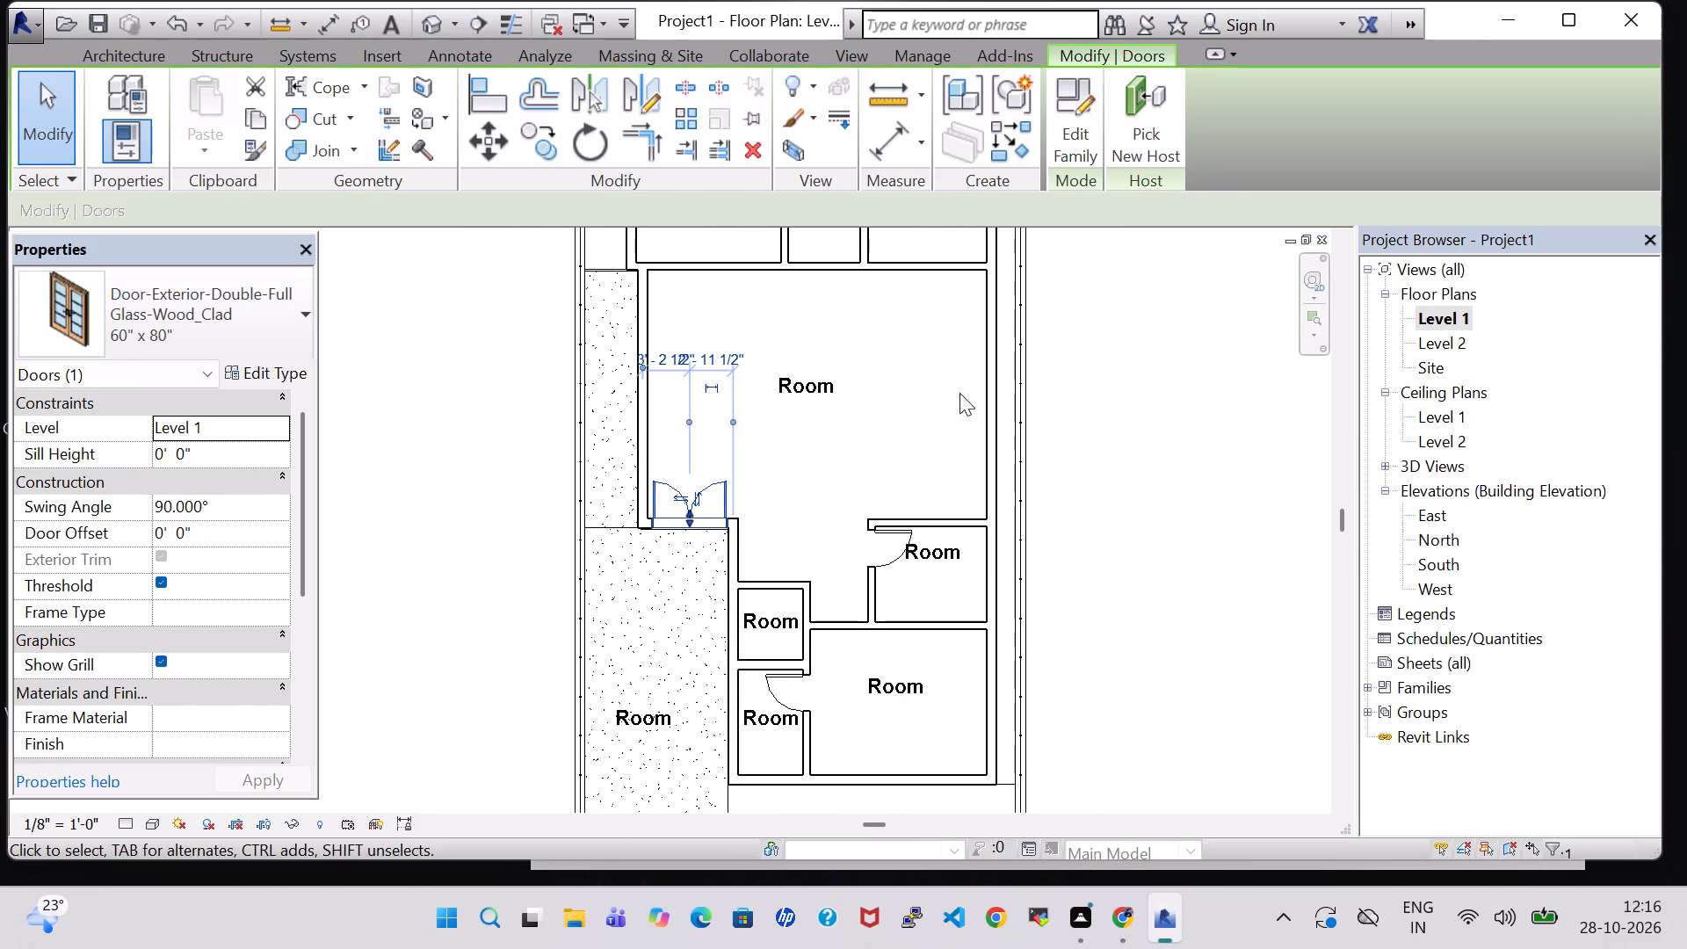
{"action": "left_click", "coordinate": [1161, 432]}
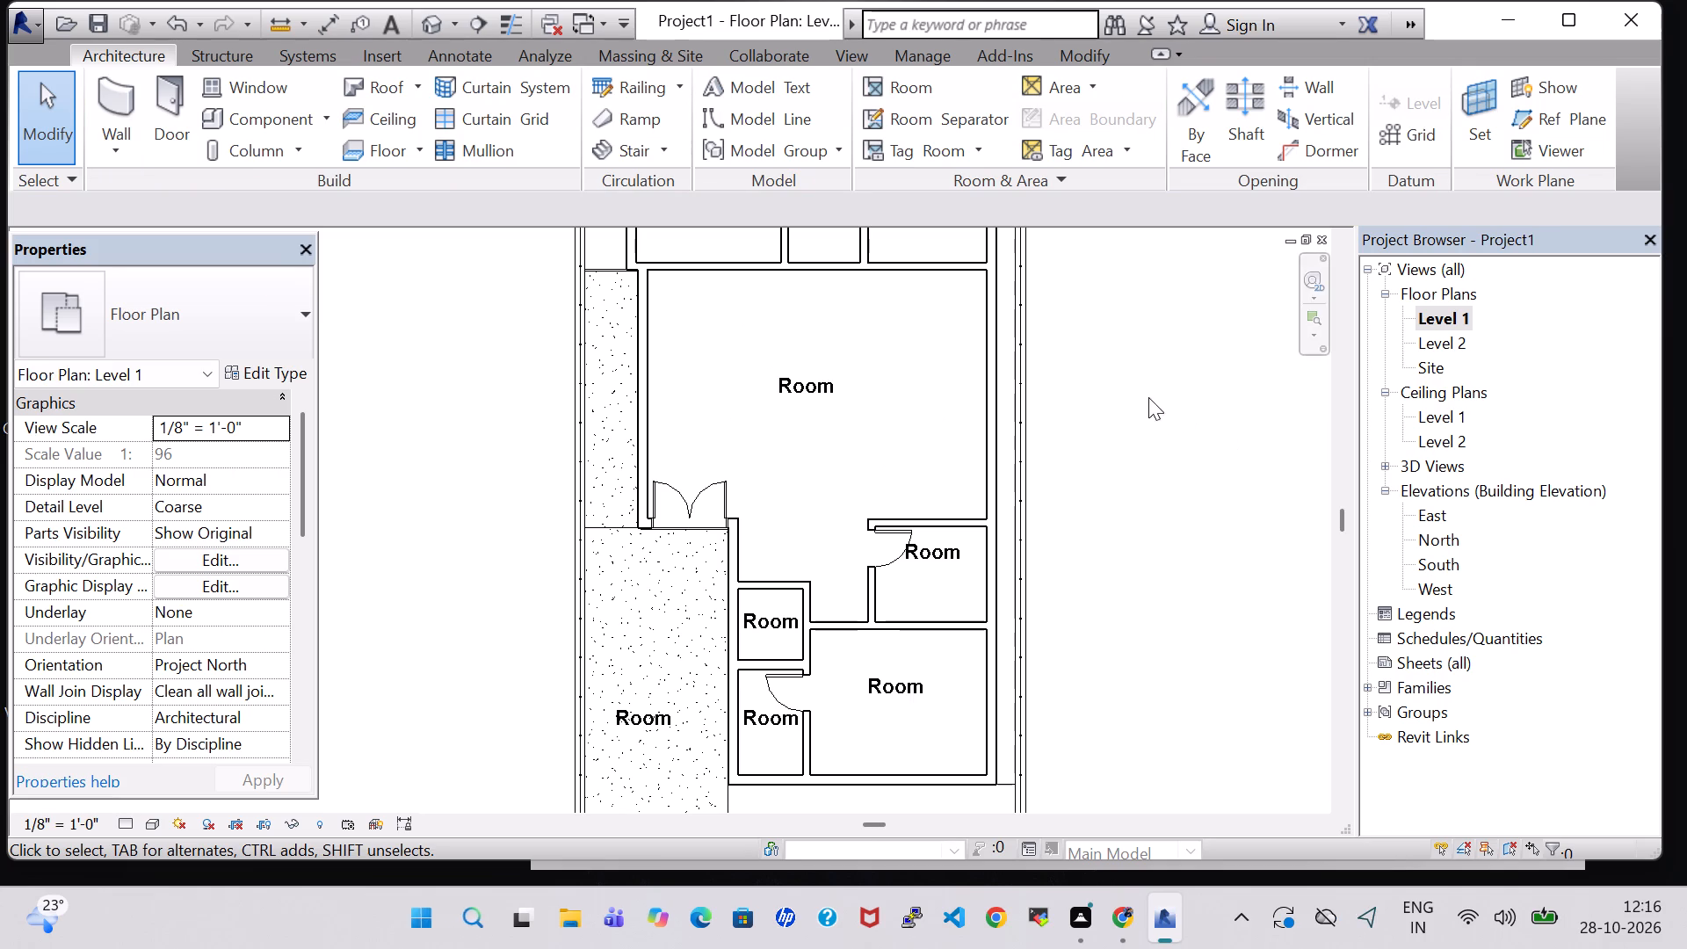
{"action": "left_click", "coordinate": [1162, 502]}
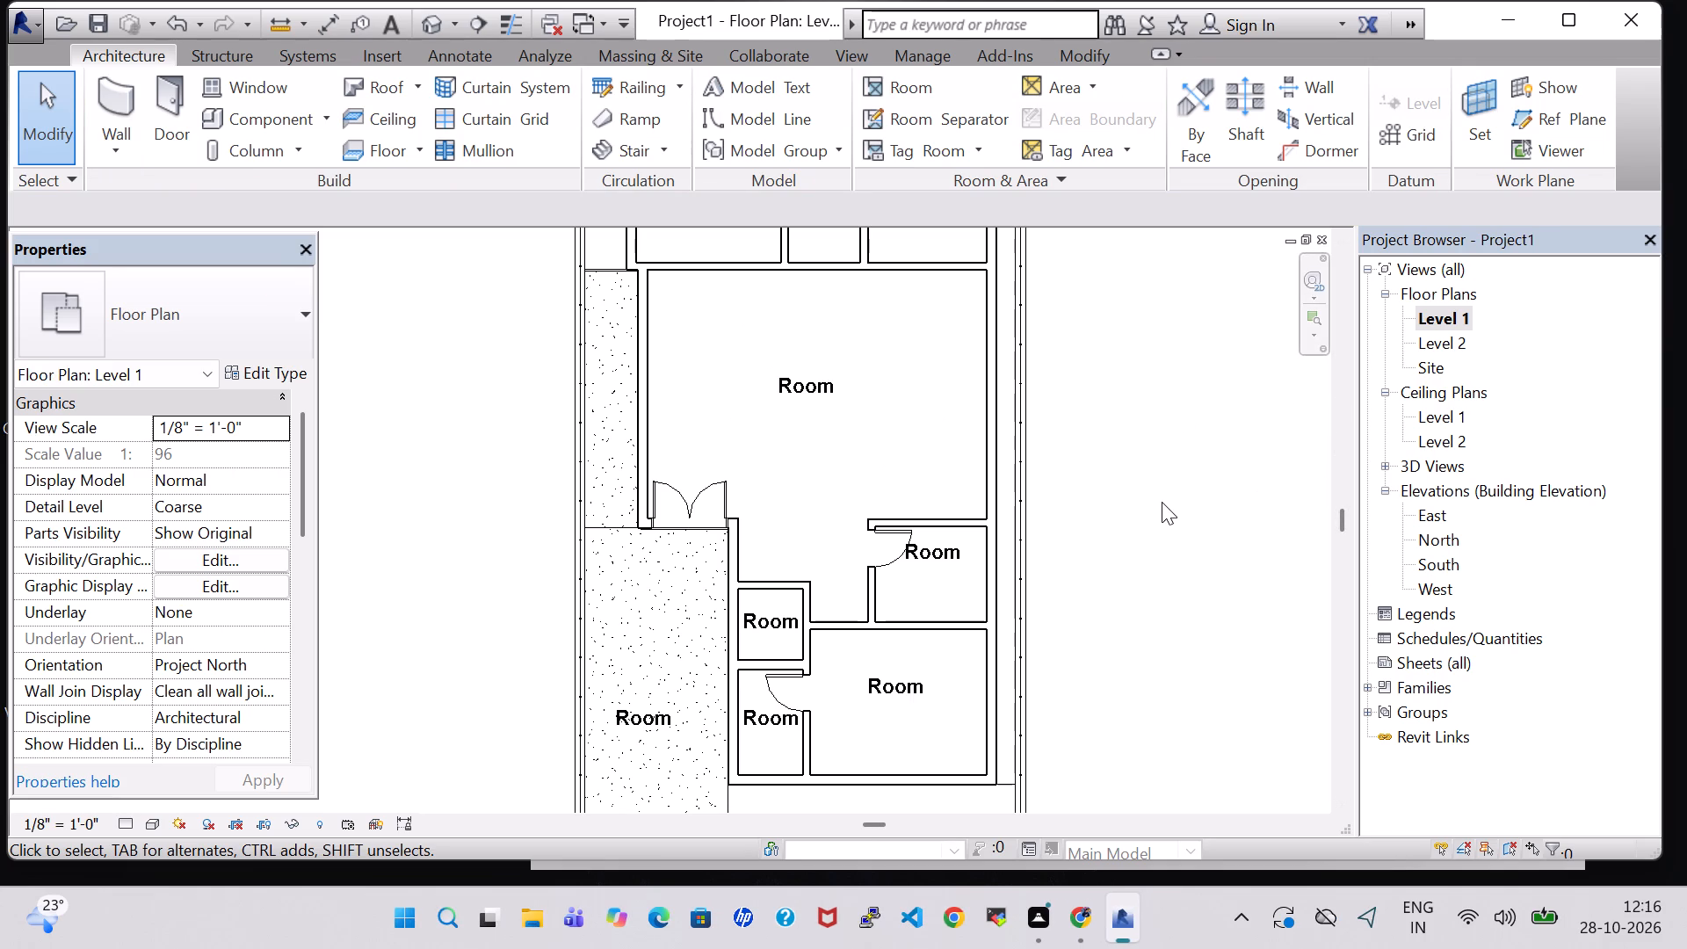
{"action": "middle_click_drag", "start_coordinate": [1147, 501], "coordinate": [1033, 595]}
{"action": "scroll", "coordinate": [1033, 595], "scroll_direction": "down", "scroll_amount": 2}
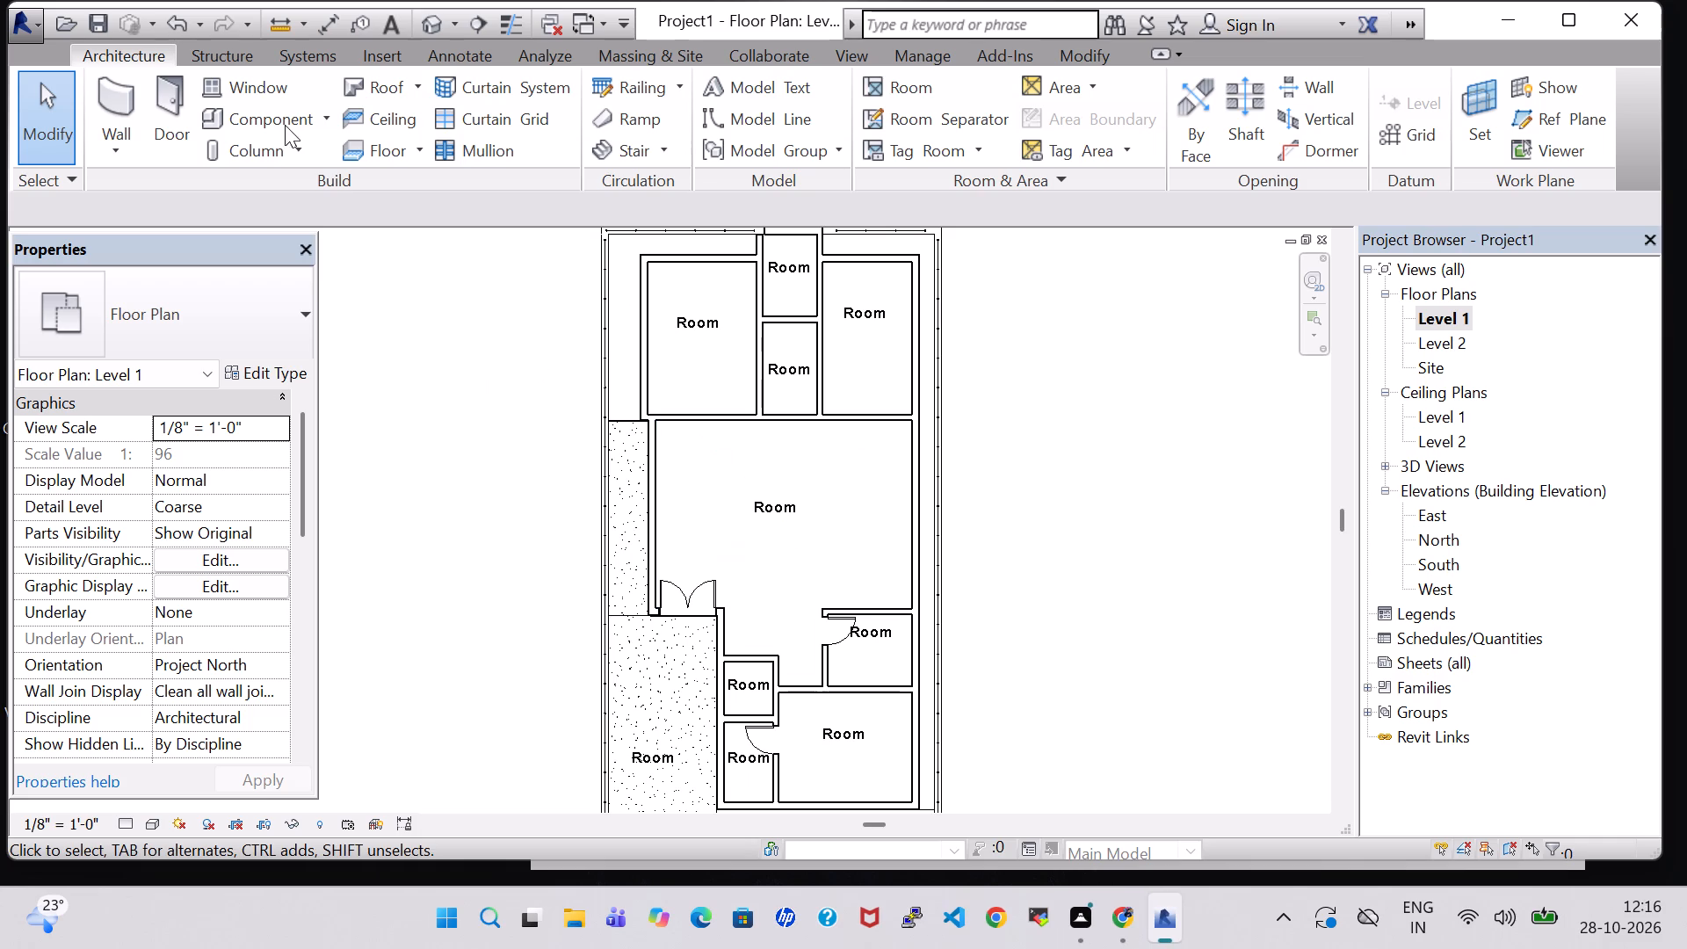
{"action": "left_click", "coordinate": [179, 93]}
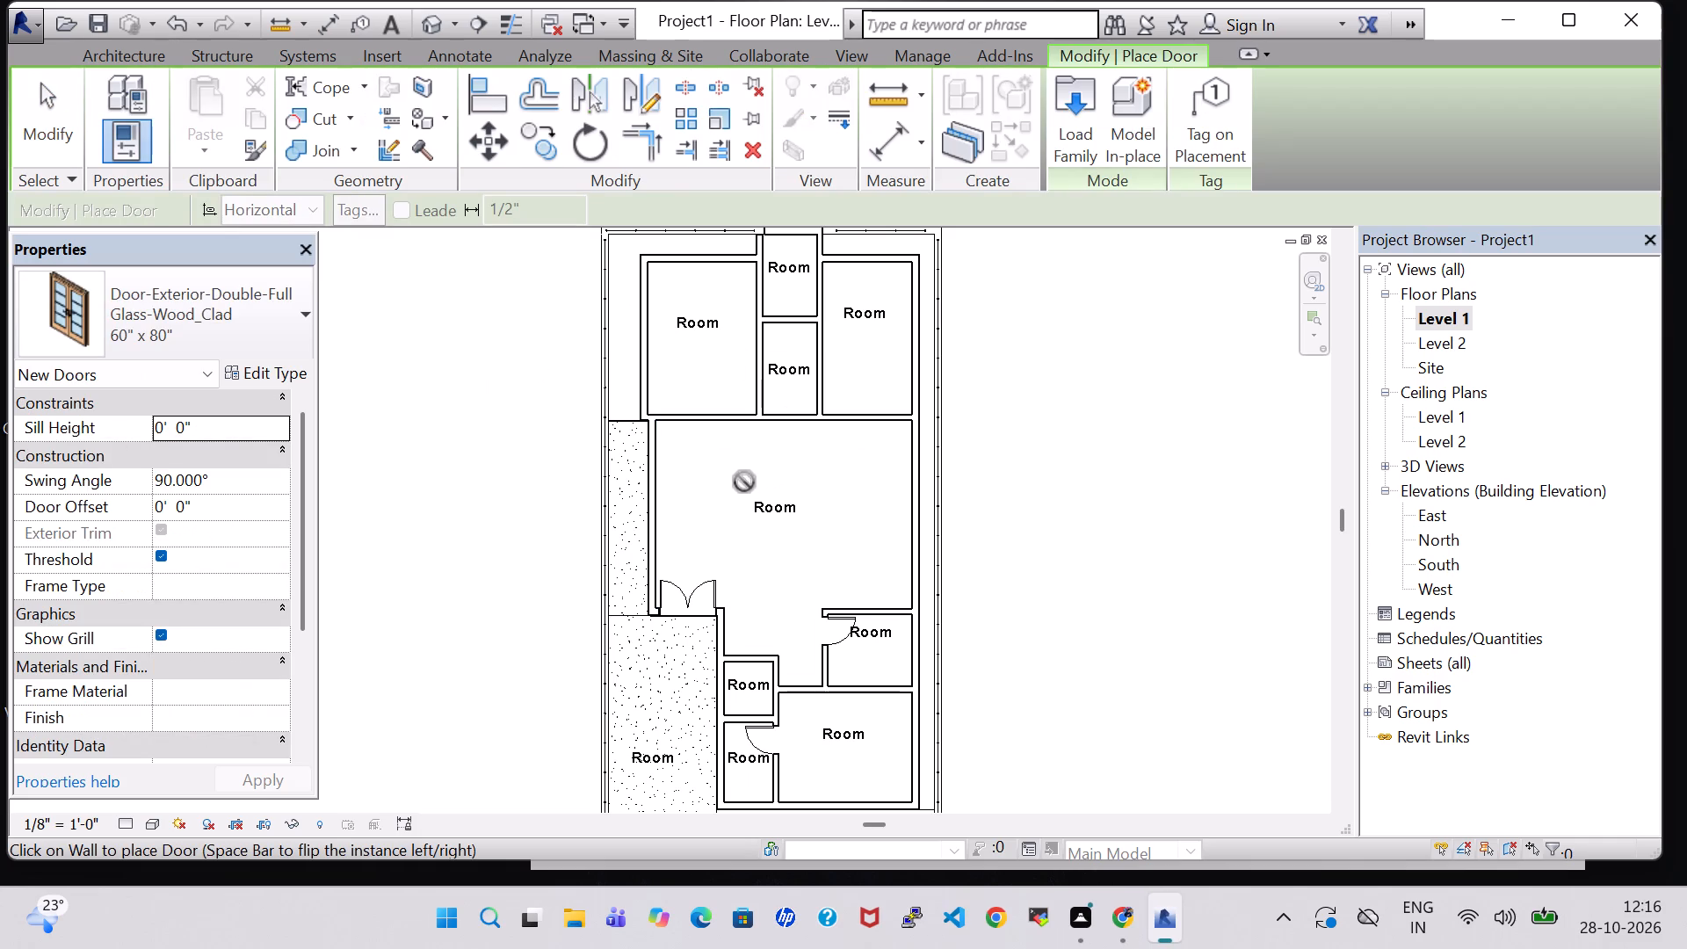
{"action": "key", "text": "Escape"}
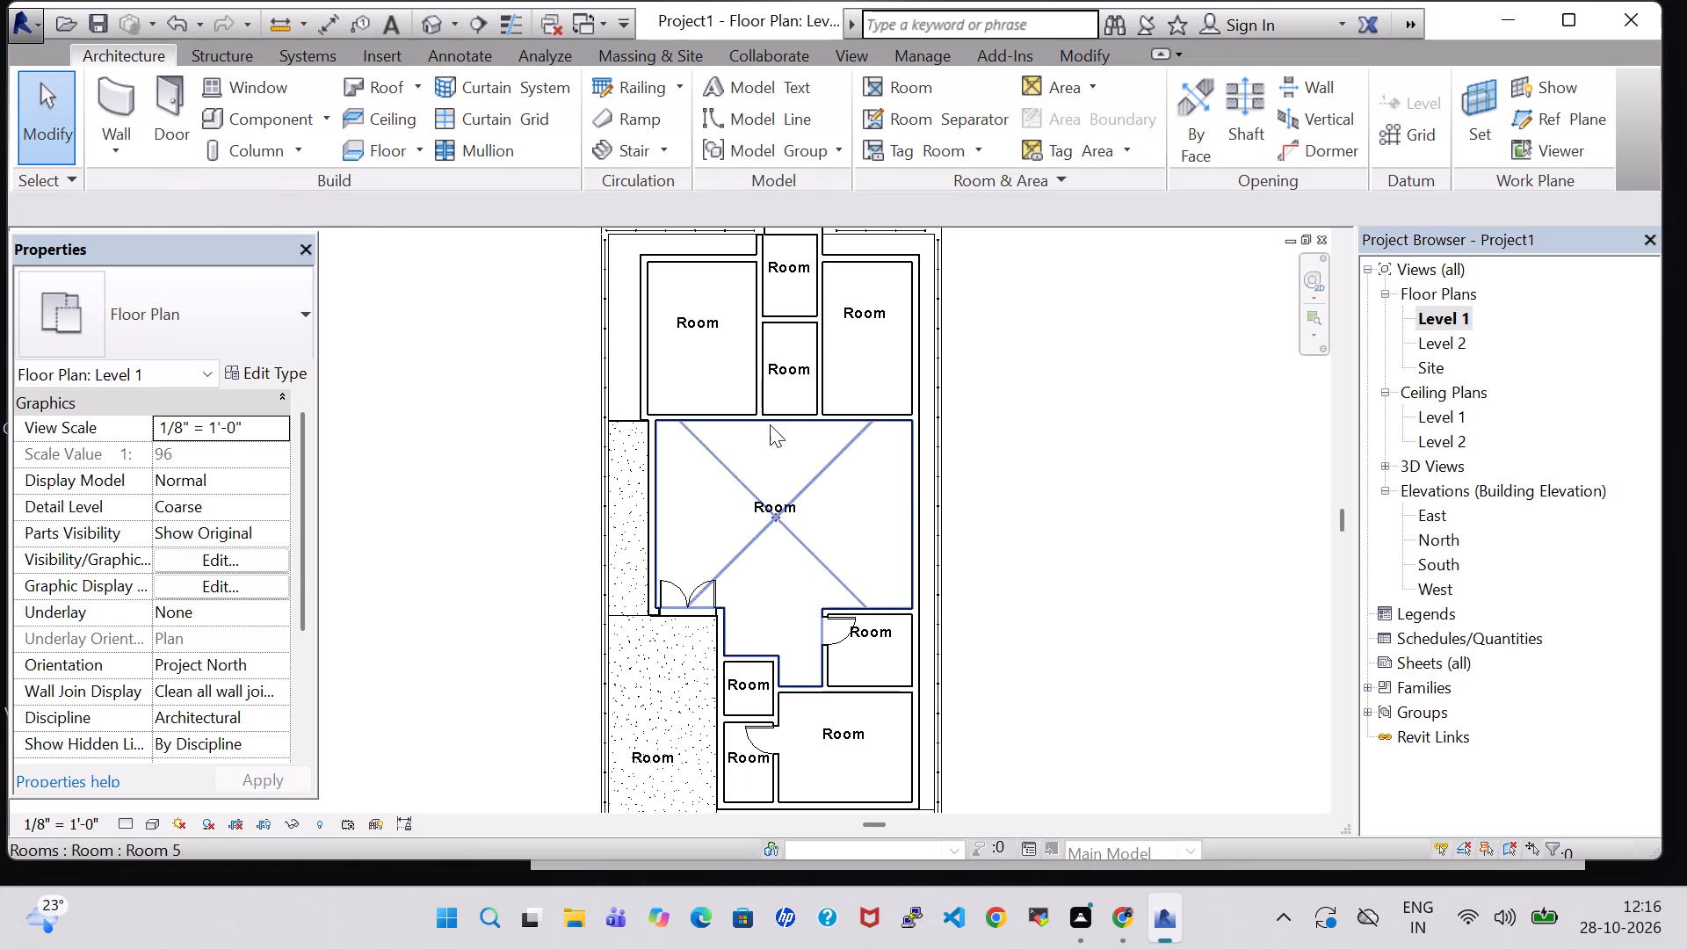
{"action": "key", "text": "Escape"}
Load the residential door family Door-Exterior-Single-Entry-Half Arch Glass-Wood_Clad with its 30" x 80" type.
{"action": "left_click", "coordinate": [168, 114]}
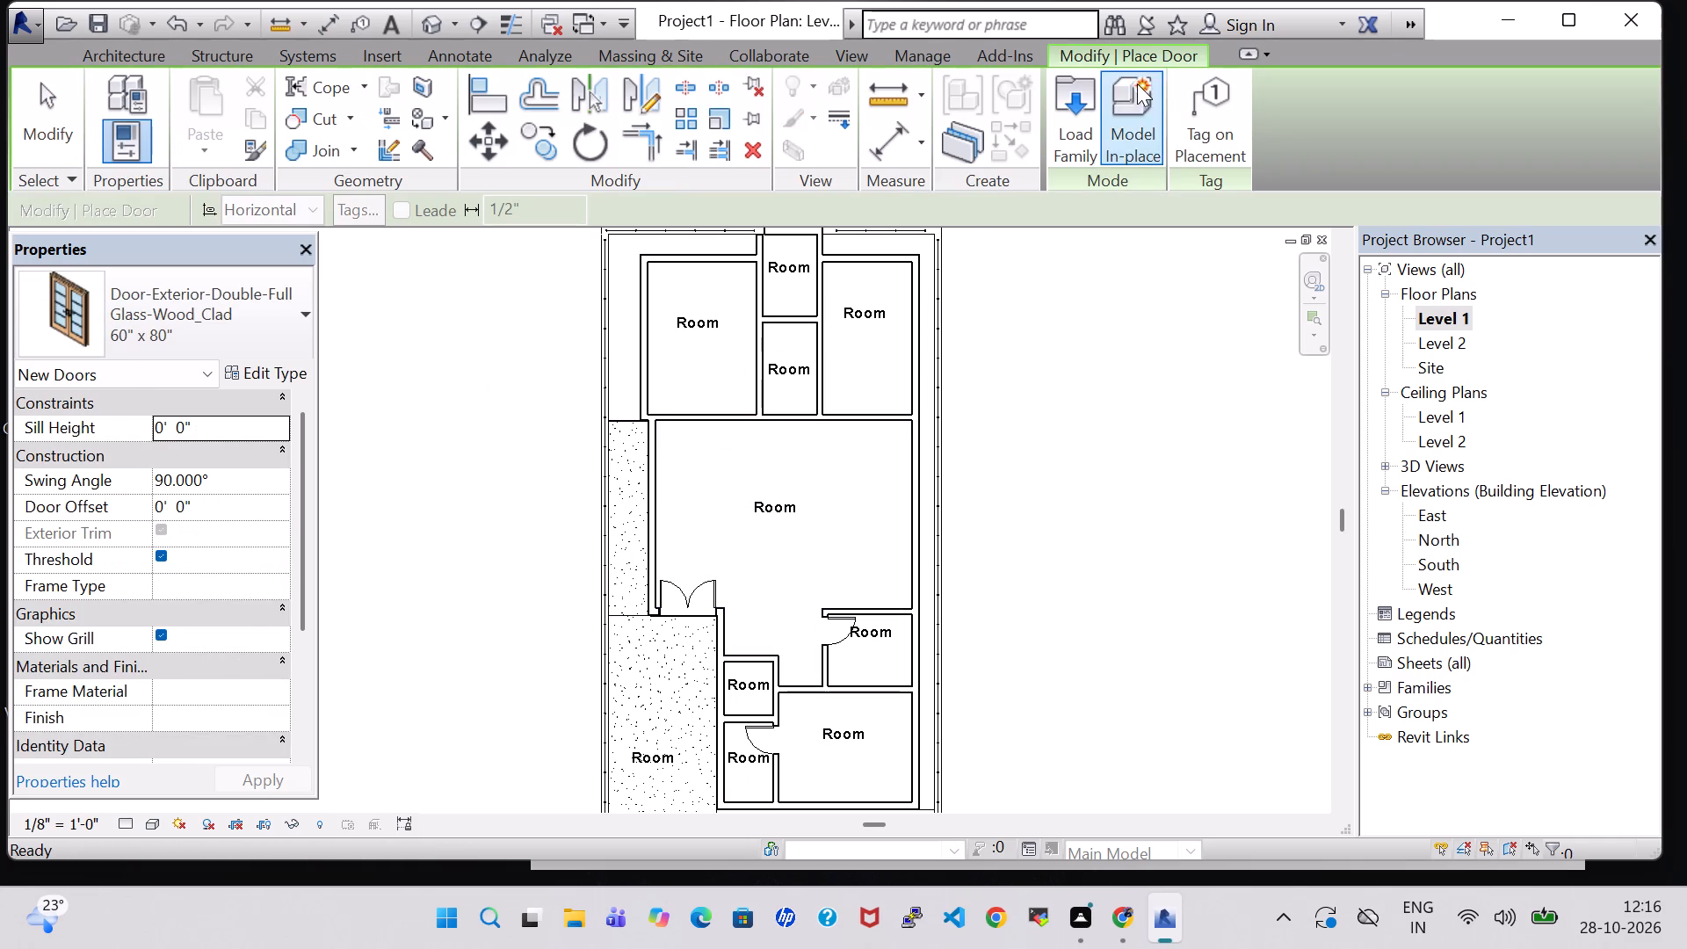
{"action": "left_click", "coordinate": [1084, 110]}
{"action": "scroll", "coordinate": [885, 395], "scroll_direction": "down", "scroll_amount": 1}
{"action": "scroll", "coordinate": [1024, 359], "scroll_direction": "up", "scroll_amount": 1}
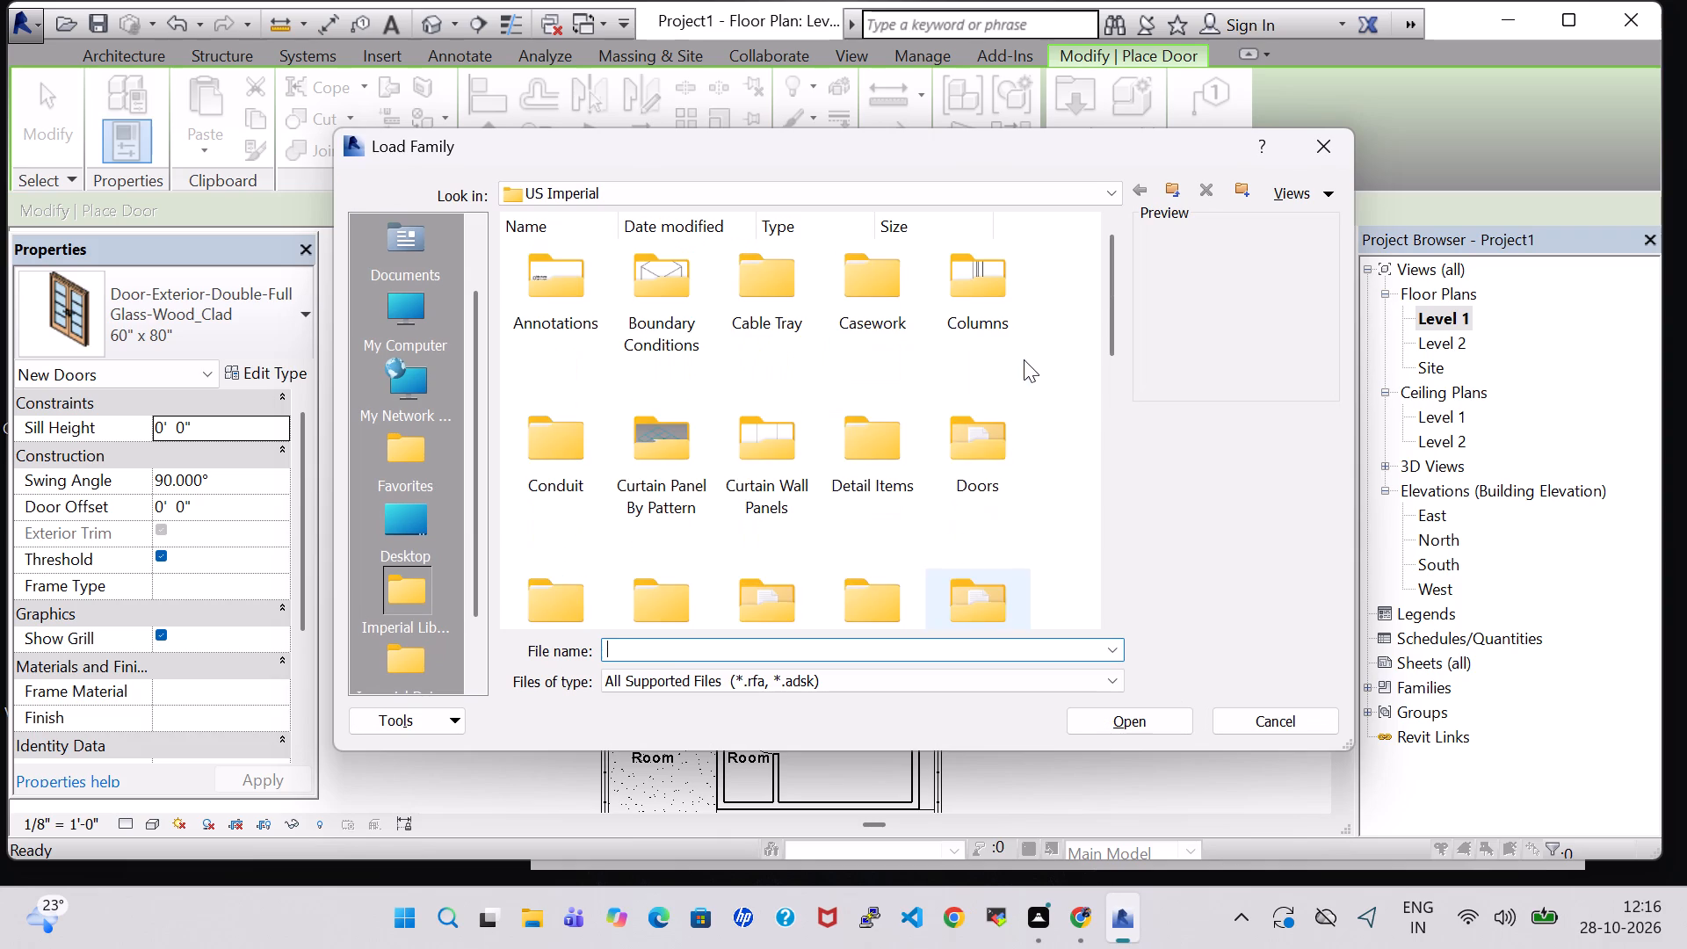
{"action": "double_click", "coordinate": [977, 446]}
{"action": "double_click", "coordinate": [770, 293]}
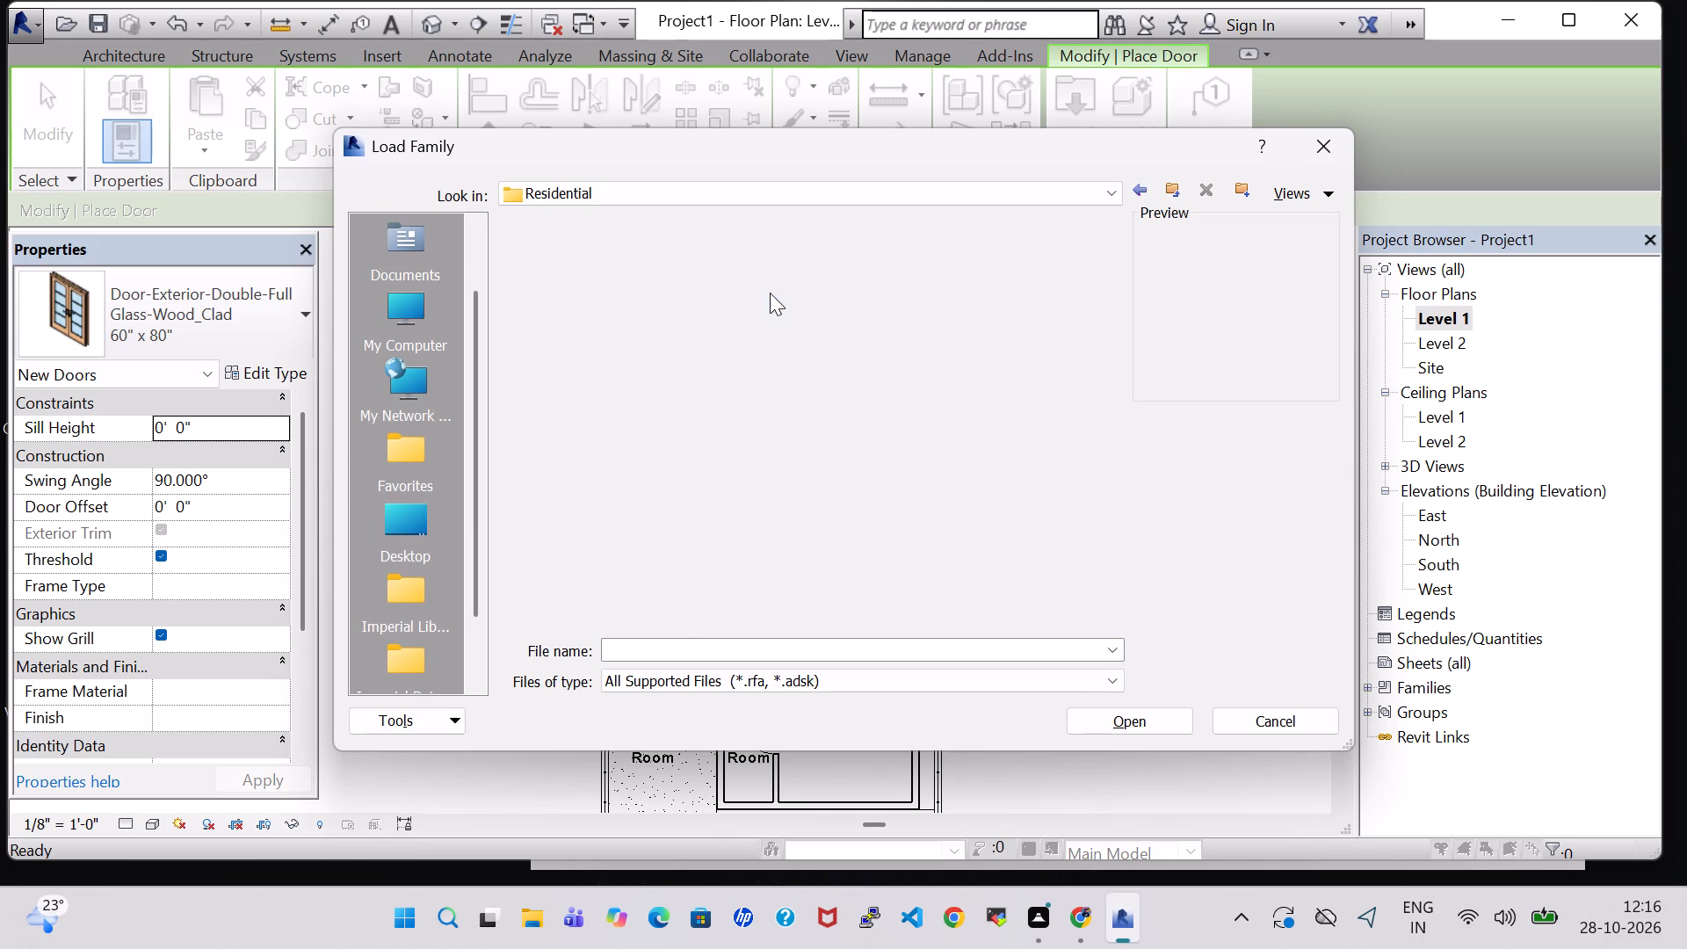
{"action": "left_click", "coordinate": [847, 319]}
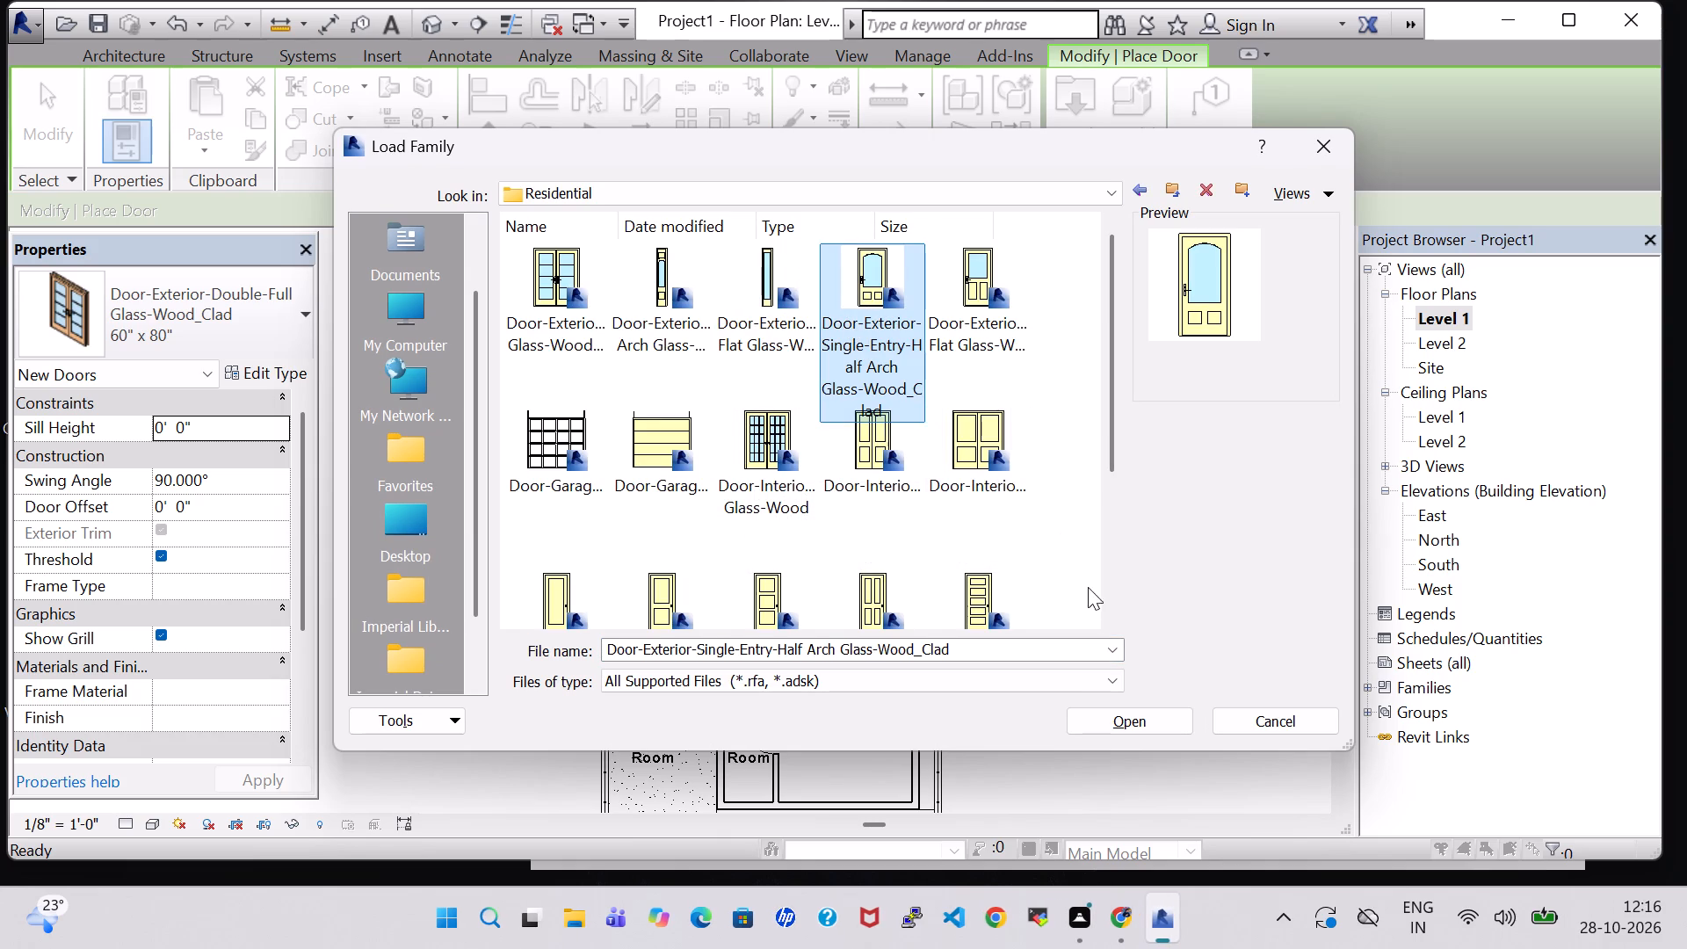
{"action": "left_click", "coordinate": [1132, 714]}
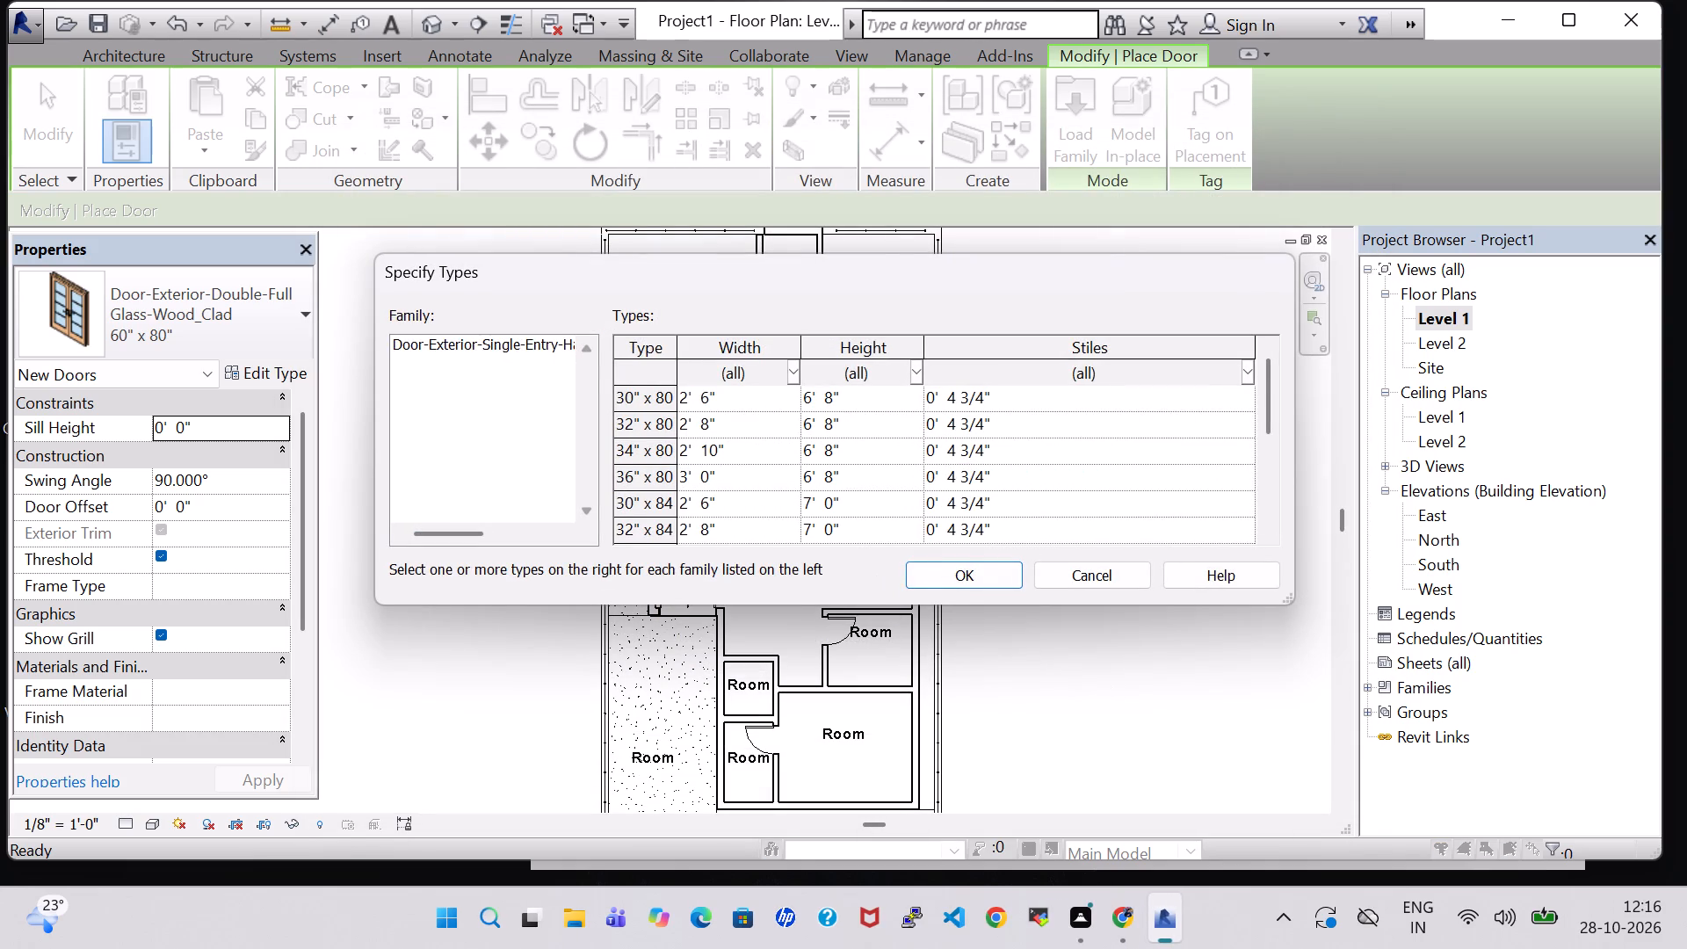
{"action": "left_click", "coordinate": [652, 407]}
{"action": "left_click", "coordinate": [969, 583]}
Place the 30" x 80" half-arch door between the rear-left room and the large central room, about 1'-9" from the right corner, swinging into the rear-left room.
{"action": "scroll", "coordinate": [742, 460], "scroll_direction": "up", "scroll_amount": 3}
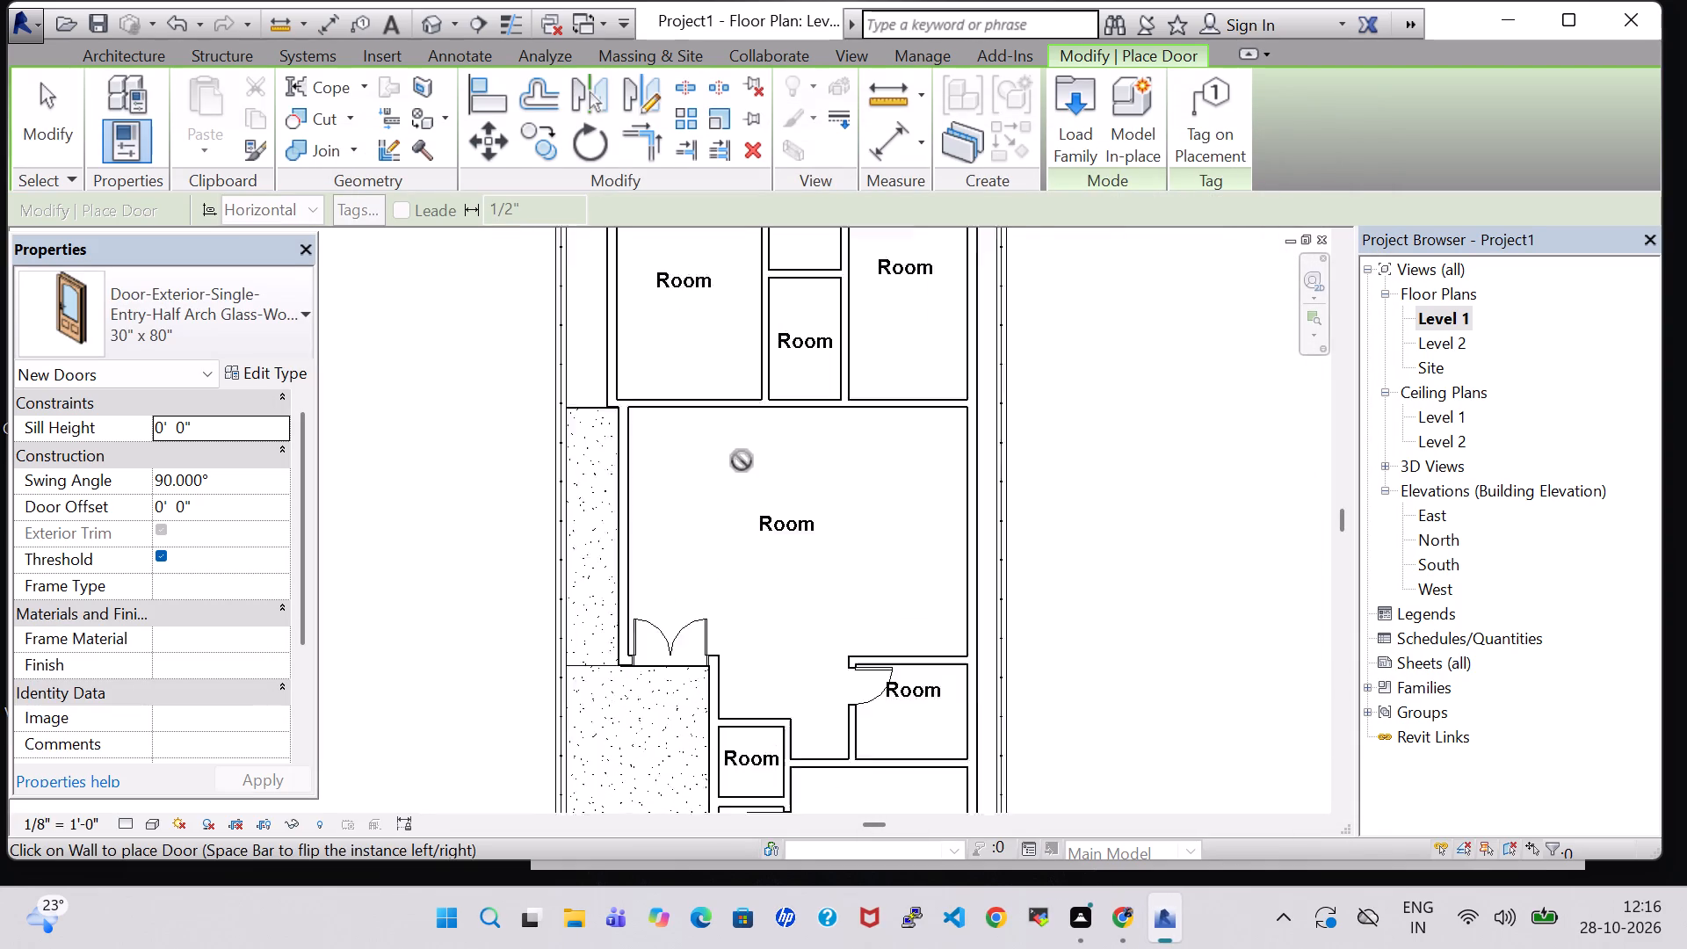
{"action": "scroll", "coordinate": [742, 460], "scroll_direction": "up", "scroll_amount": 1}
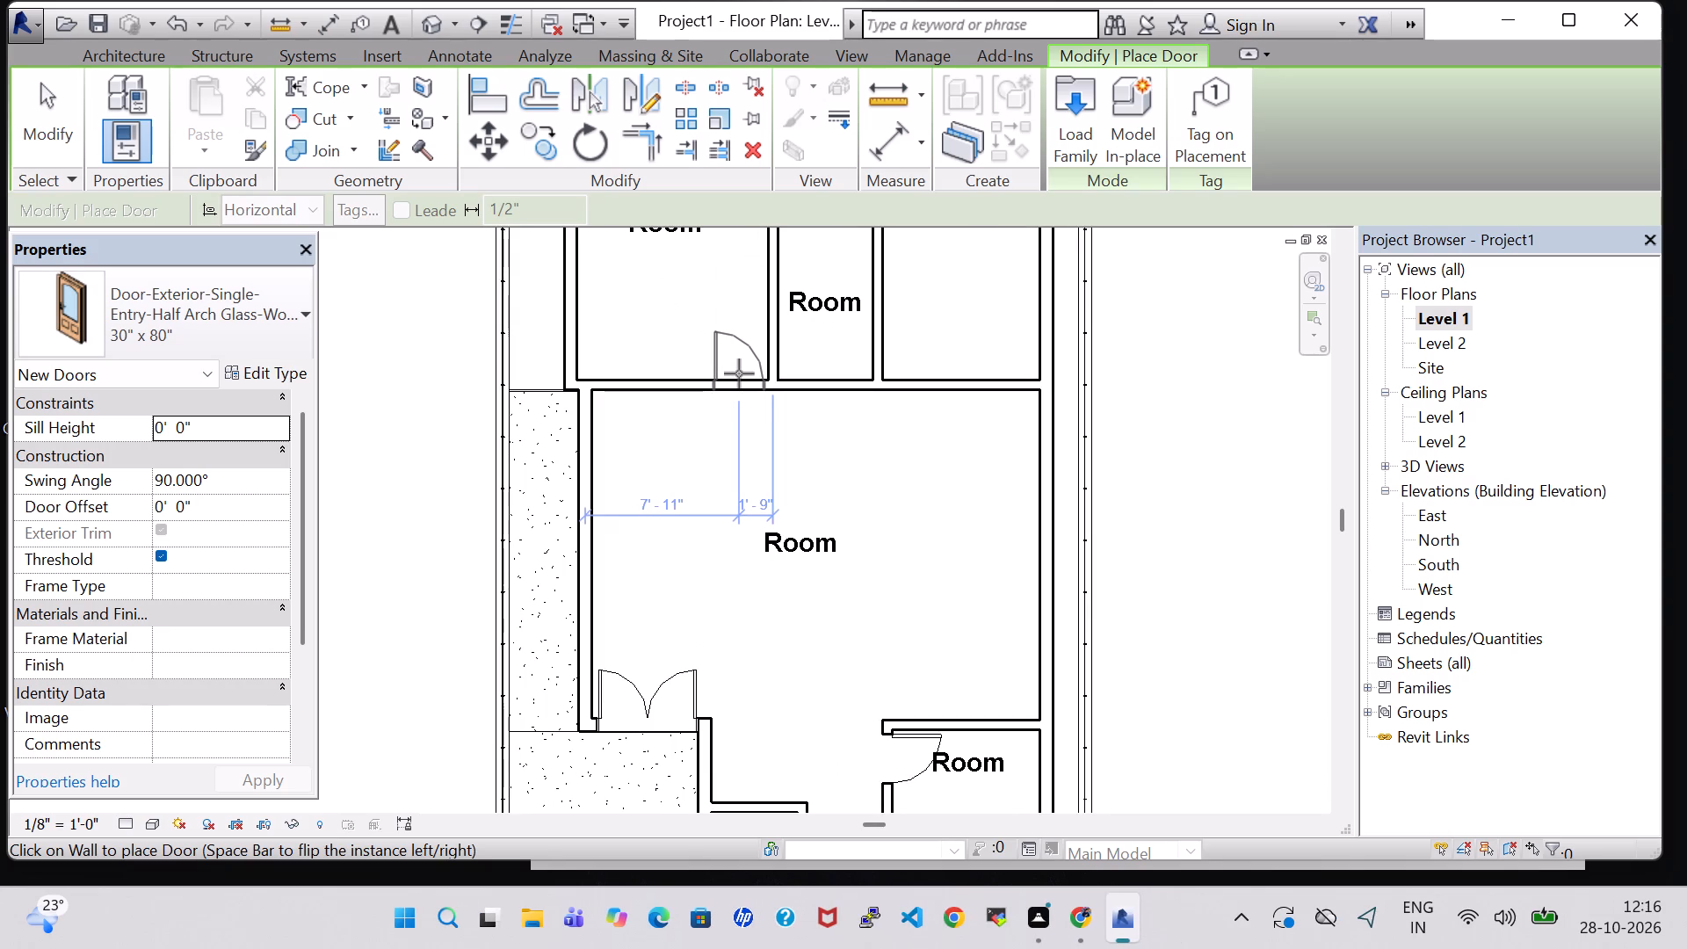
{"action": "key", "text": "space"}
{"action": "left_click", "coordinate": [739, 373]}
Place another 30" x 80" half-arch door midway across the passage's end wall, swinging into the front-right room.
{"action": "scroll", "coordinate": [827, 493], "scroll_direction": "down", "scroll_amount": 3}
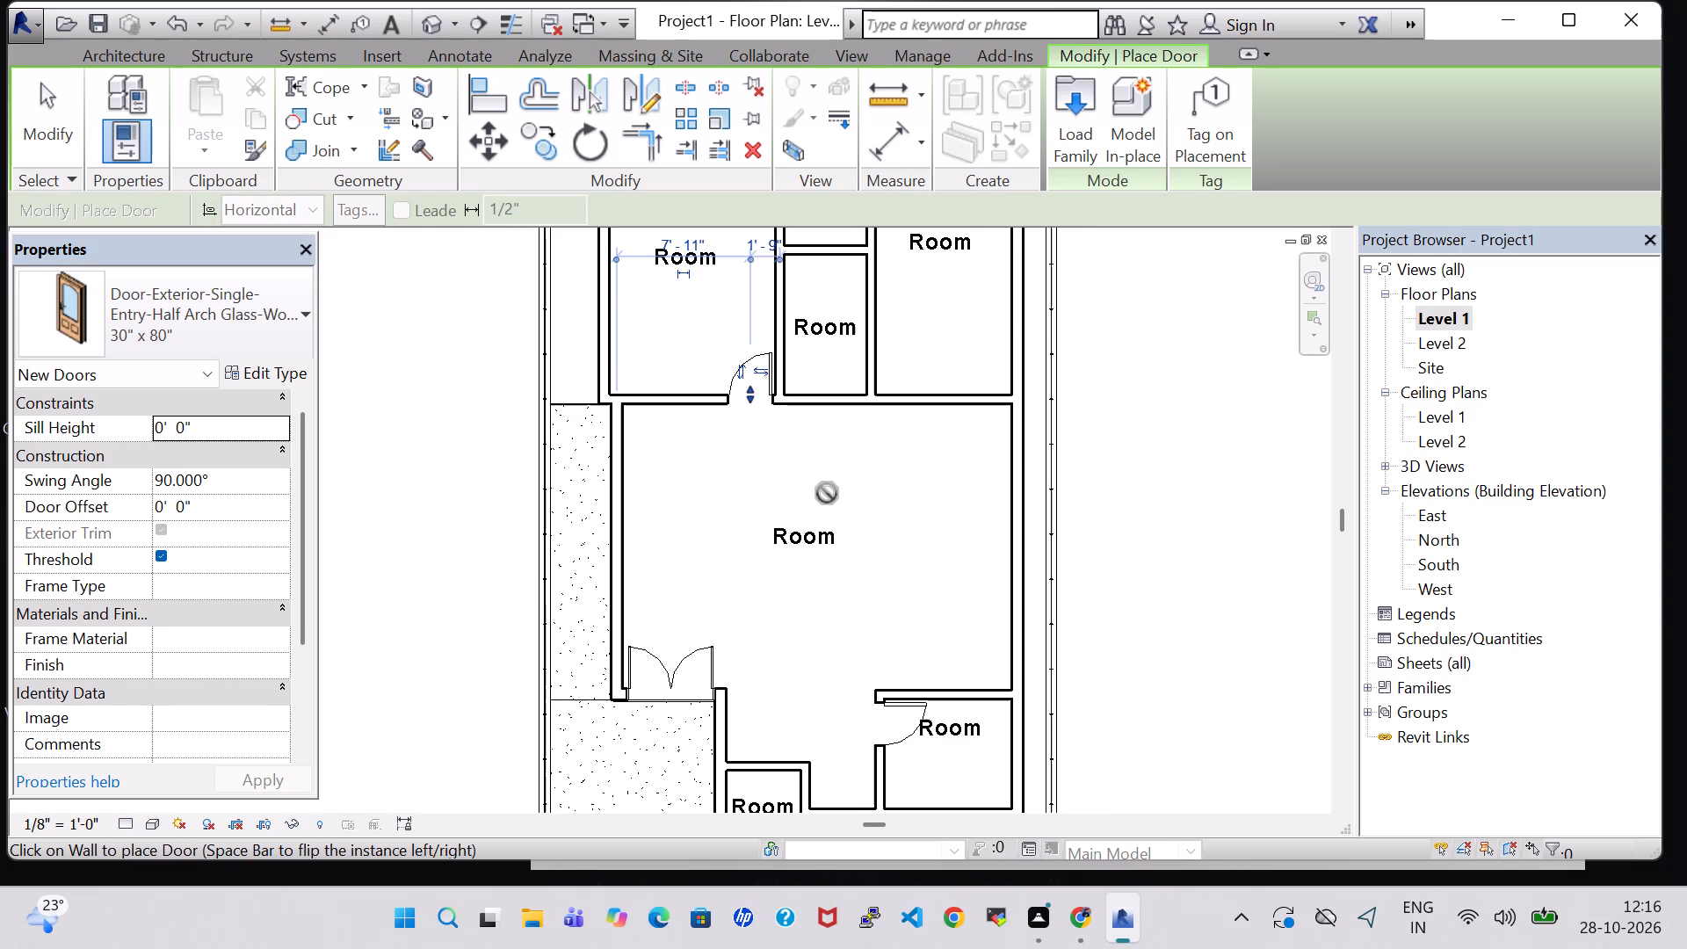
{"action": "scroll", "coordinate": [827, 493], "scroll_direction": "down", "scroll_amount": 2}
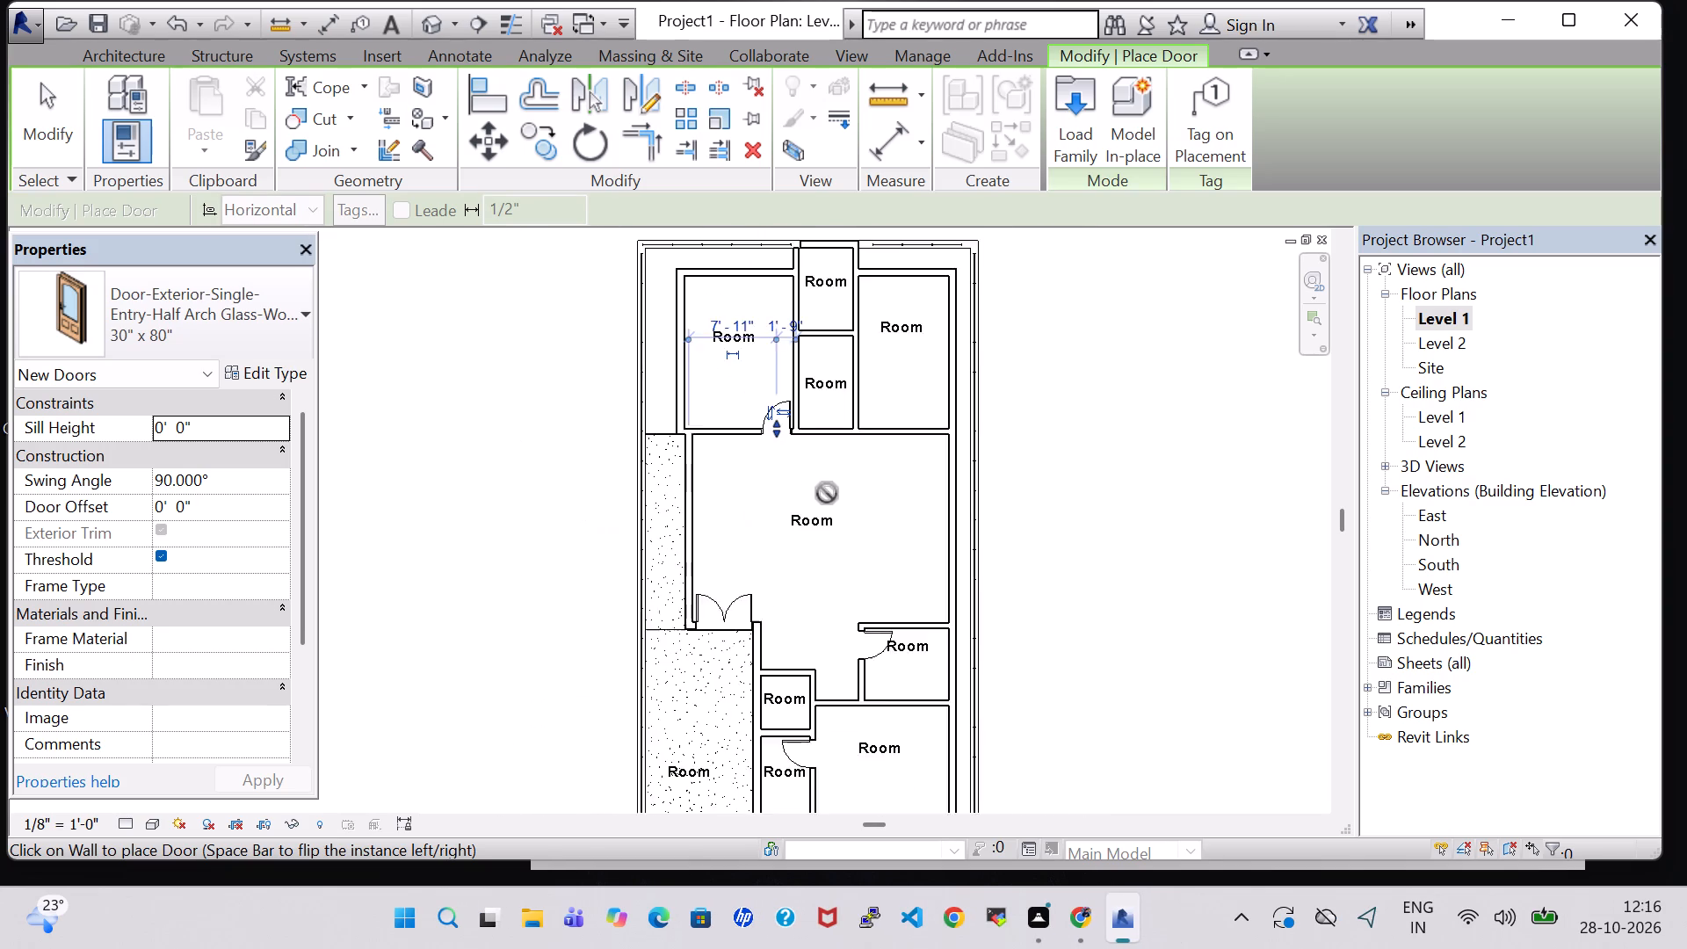
{"action": "middle_click_drag", "start_coordinate": [827, 493], "coordinate": [766, 417]}
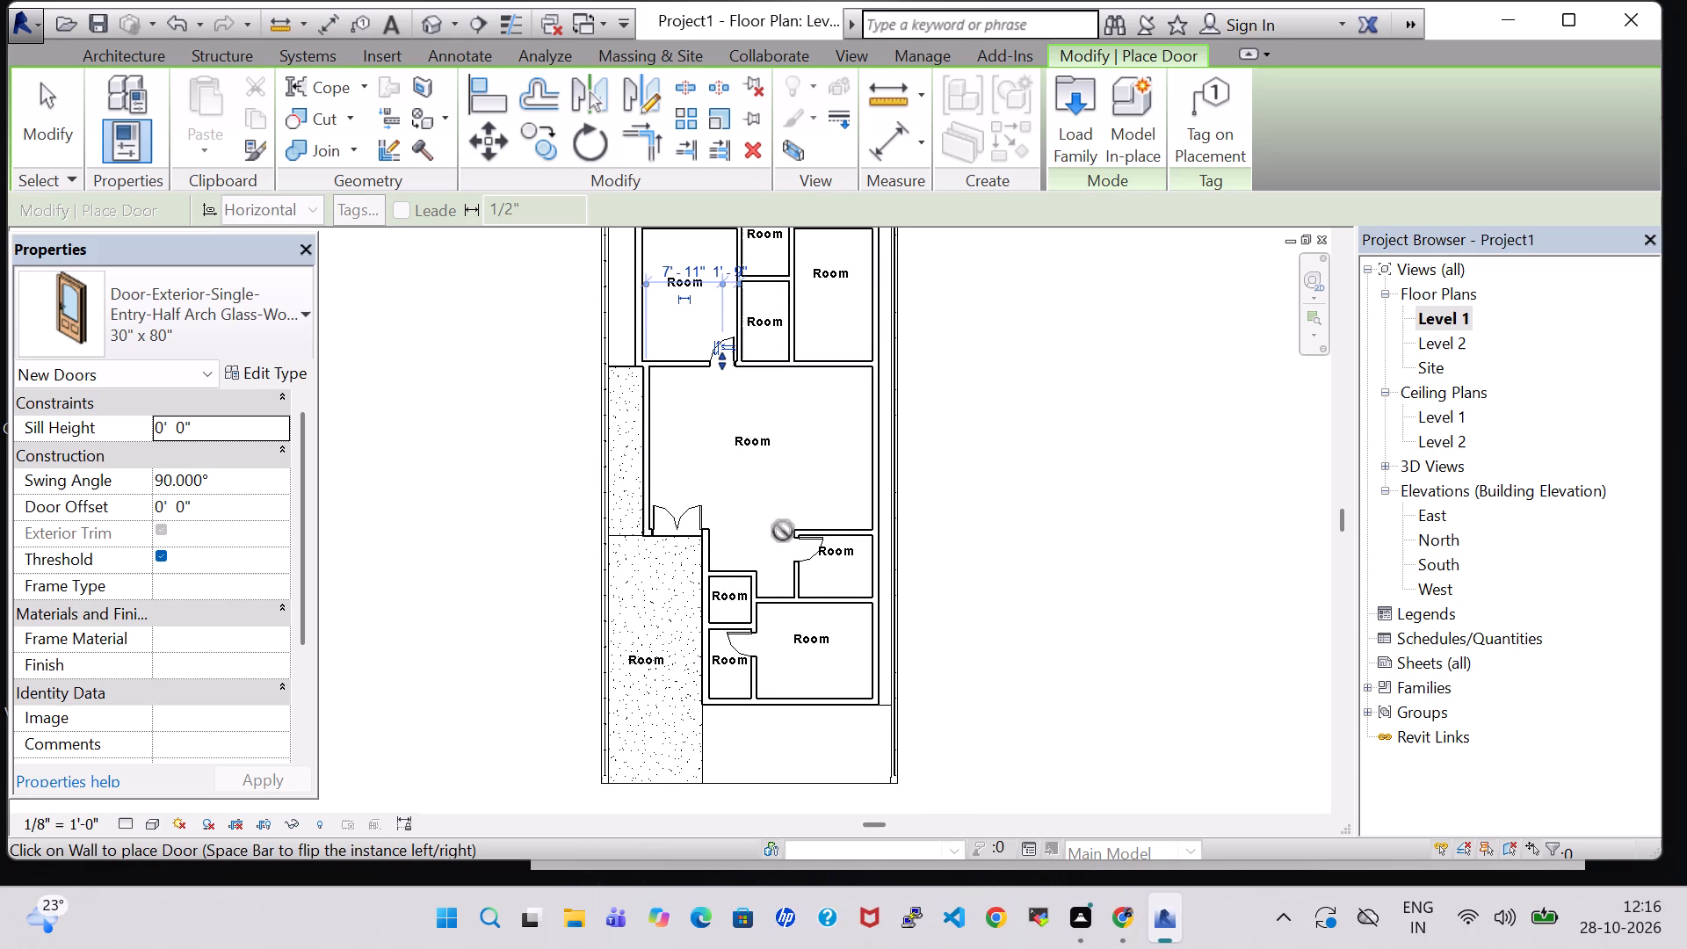
{"action": "scroll", "coordinate": [783, 621], "scroll_direction": "up", "scroll_amount": 4}
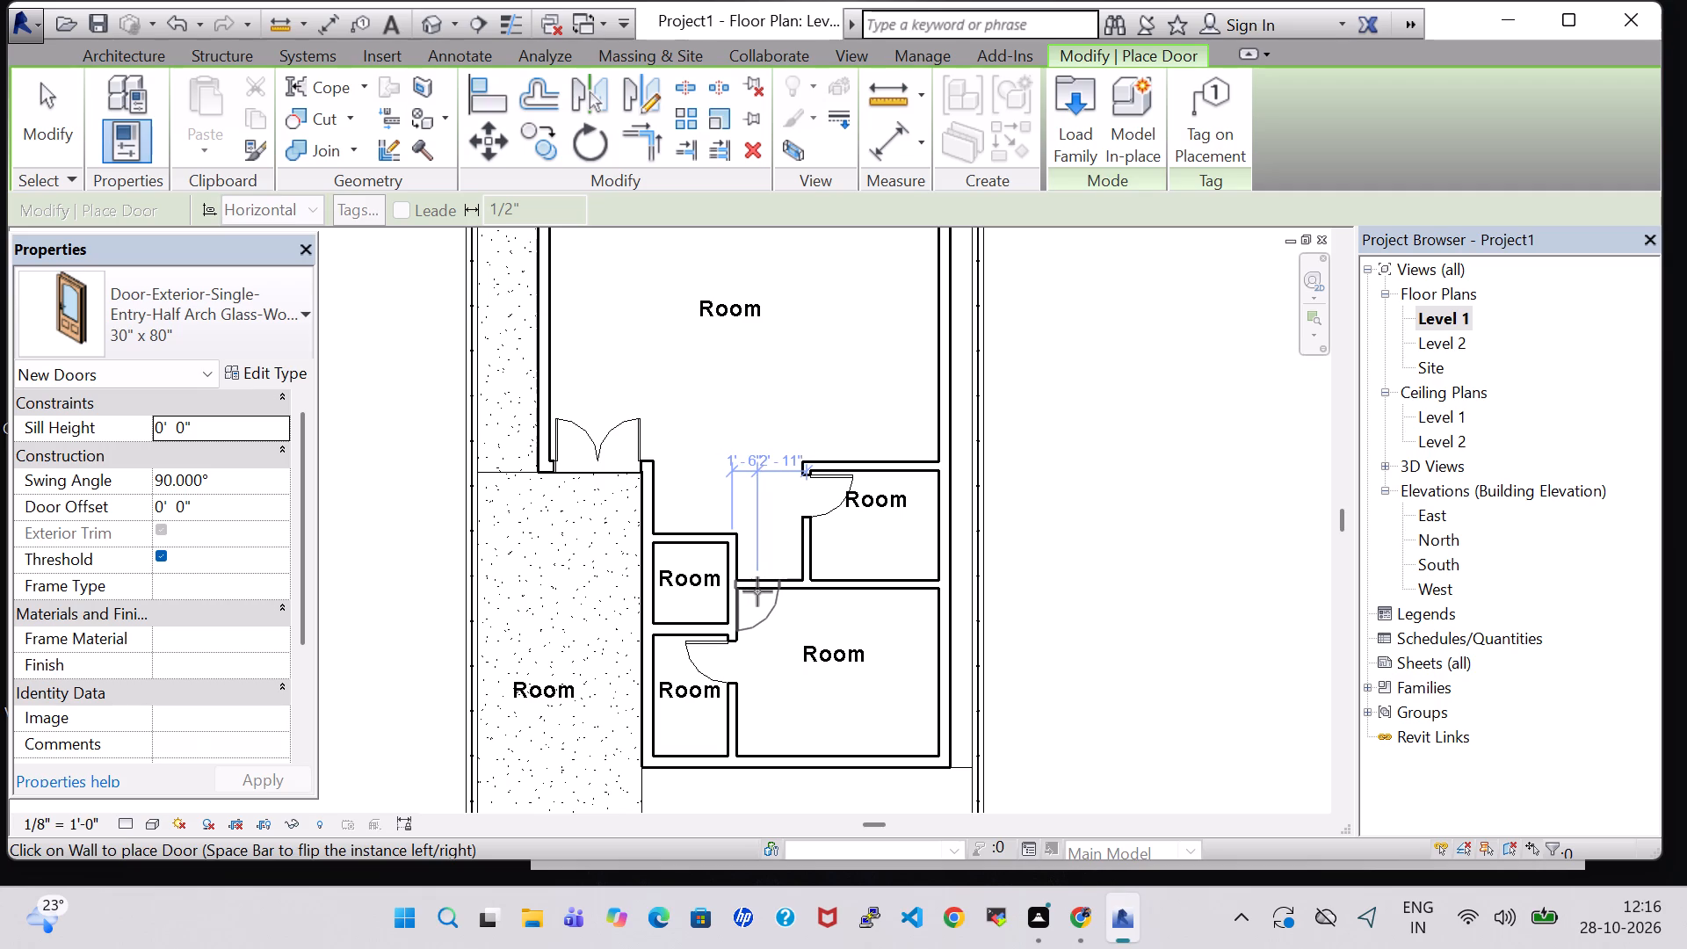
{"action": "left_click", "coordinate": [761, 594]}
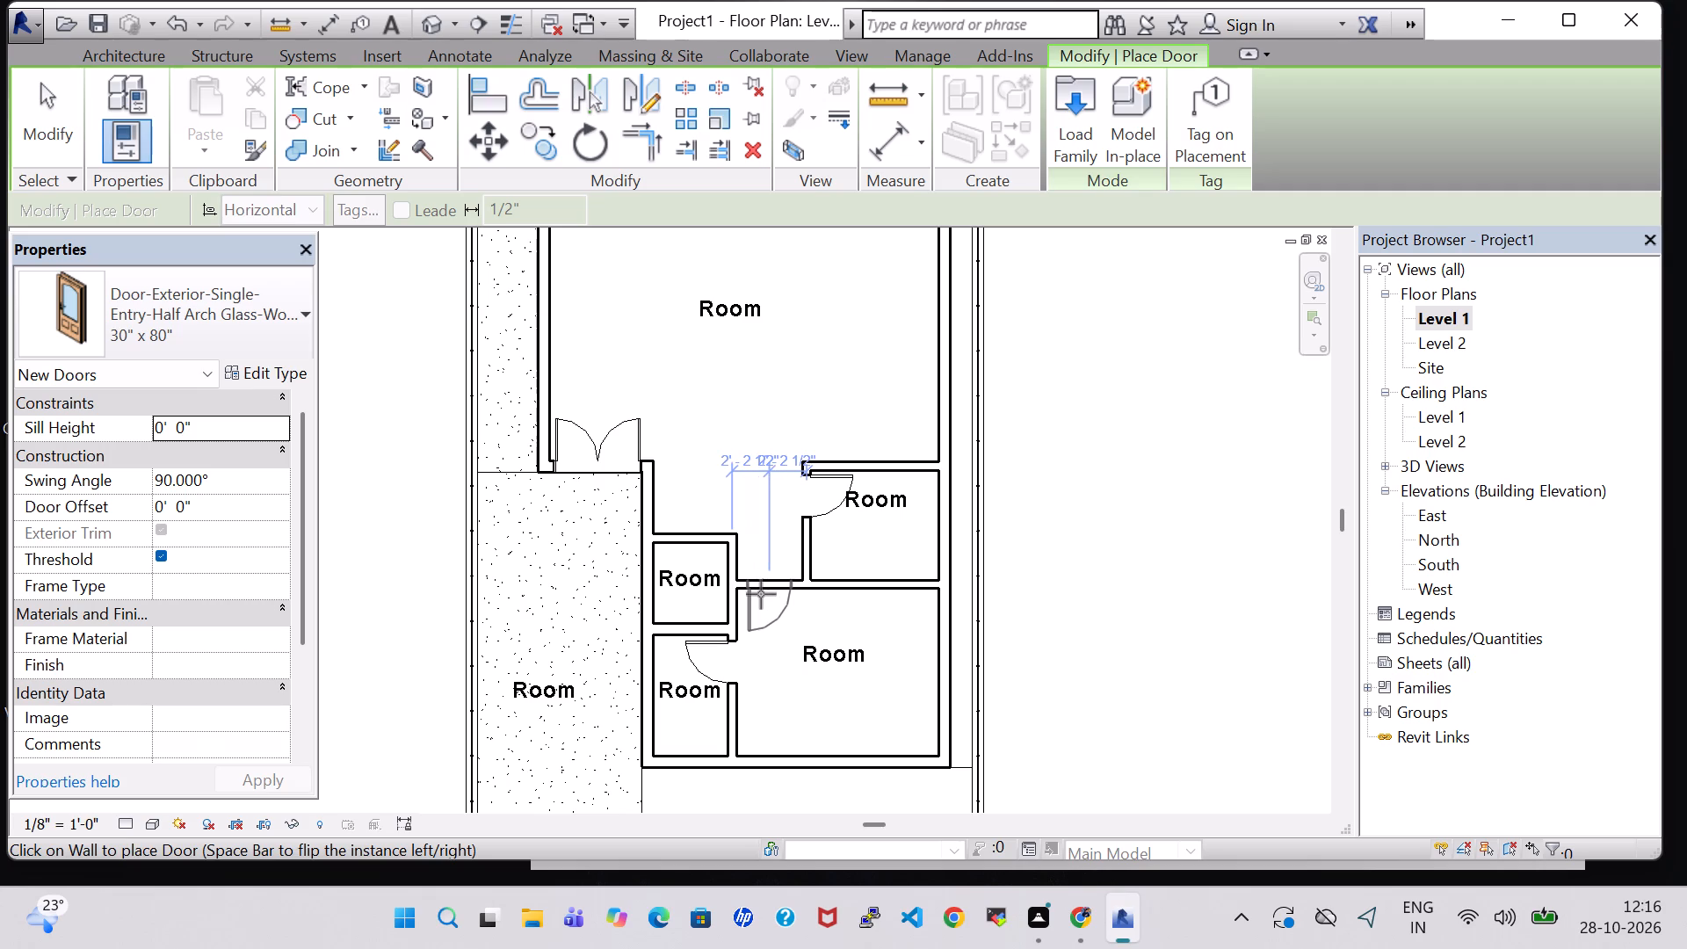
{"action": "key", "text": "Escape"}
{"action": "key", "text": "Escape"}
Nudge the front-right room's half-arch door a net one increment left along its wall.
{"action": "left_click", "coordinate": [776, 621]}
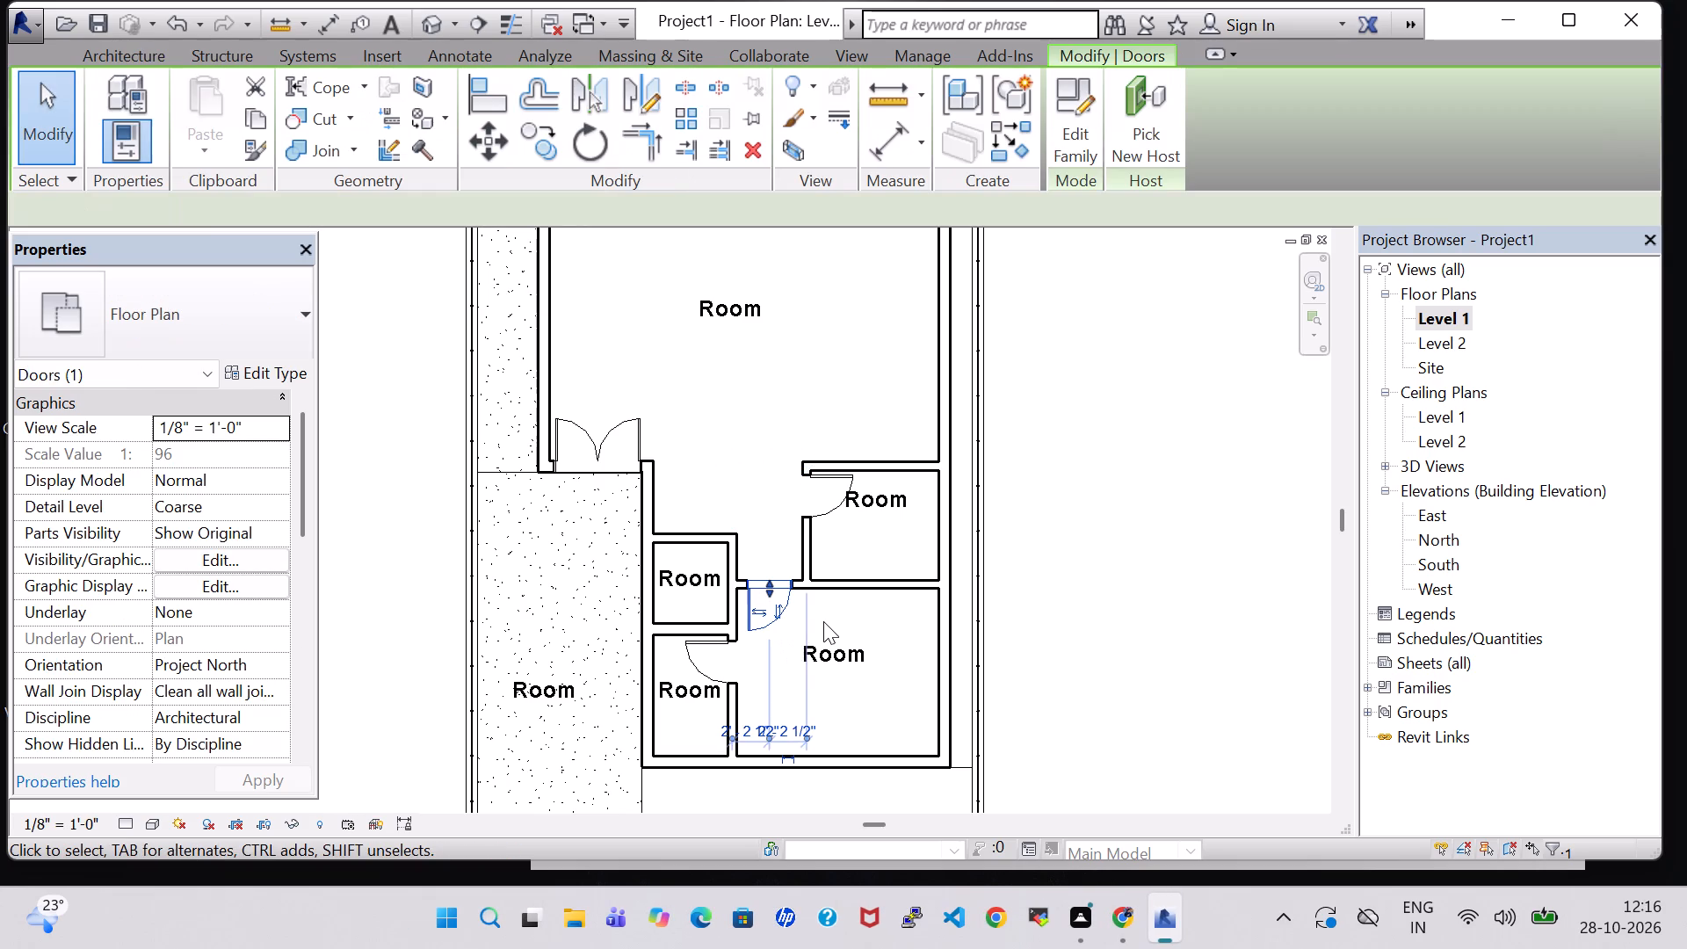
{"action": "key", "text": "Left"}
{"action": "key", "text": "Left"}
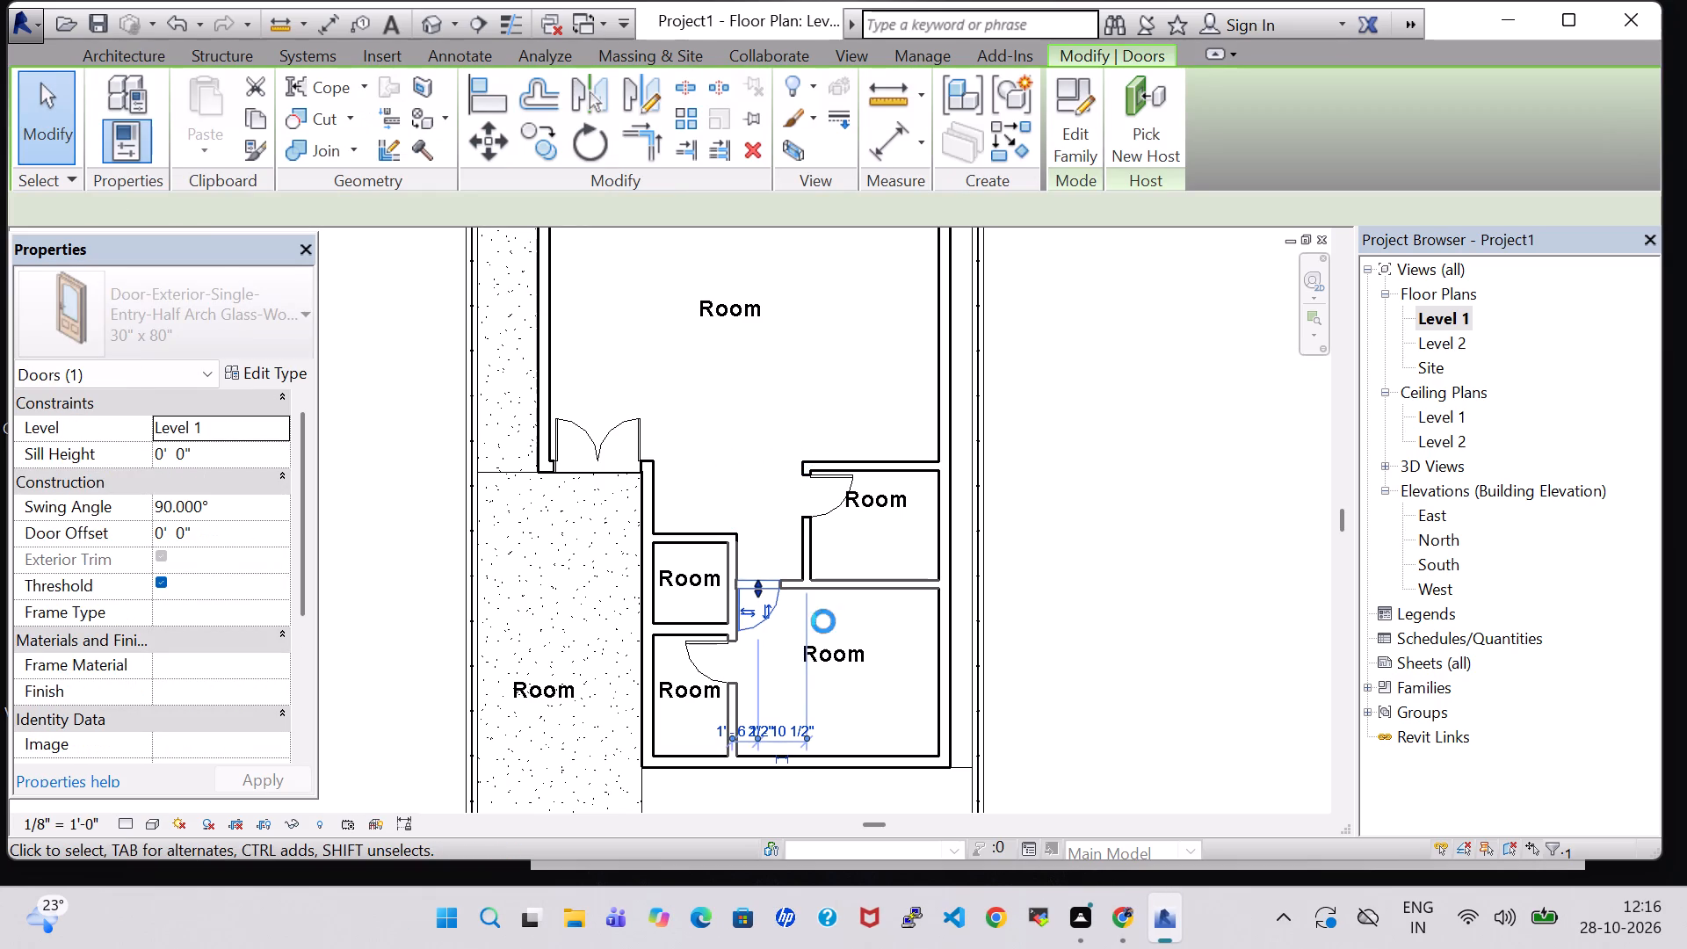
{"action": "key", "text": "Right"}
{"action": "left_click", "coordinate": [1180, 506]}
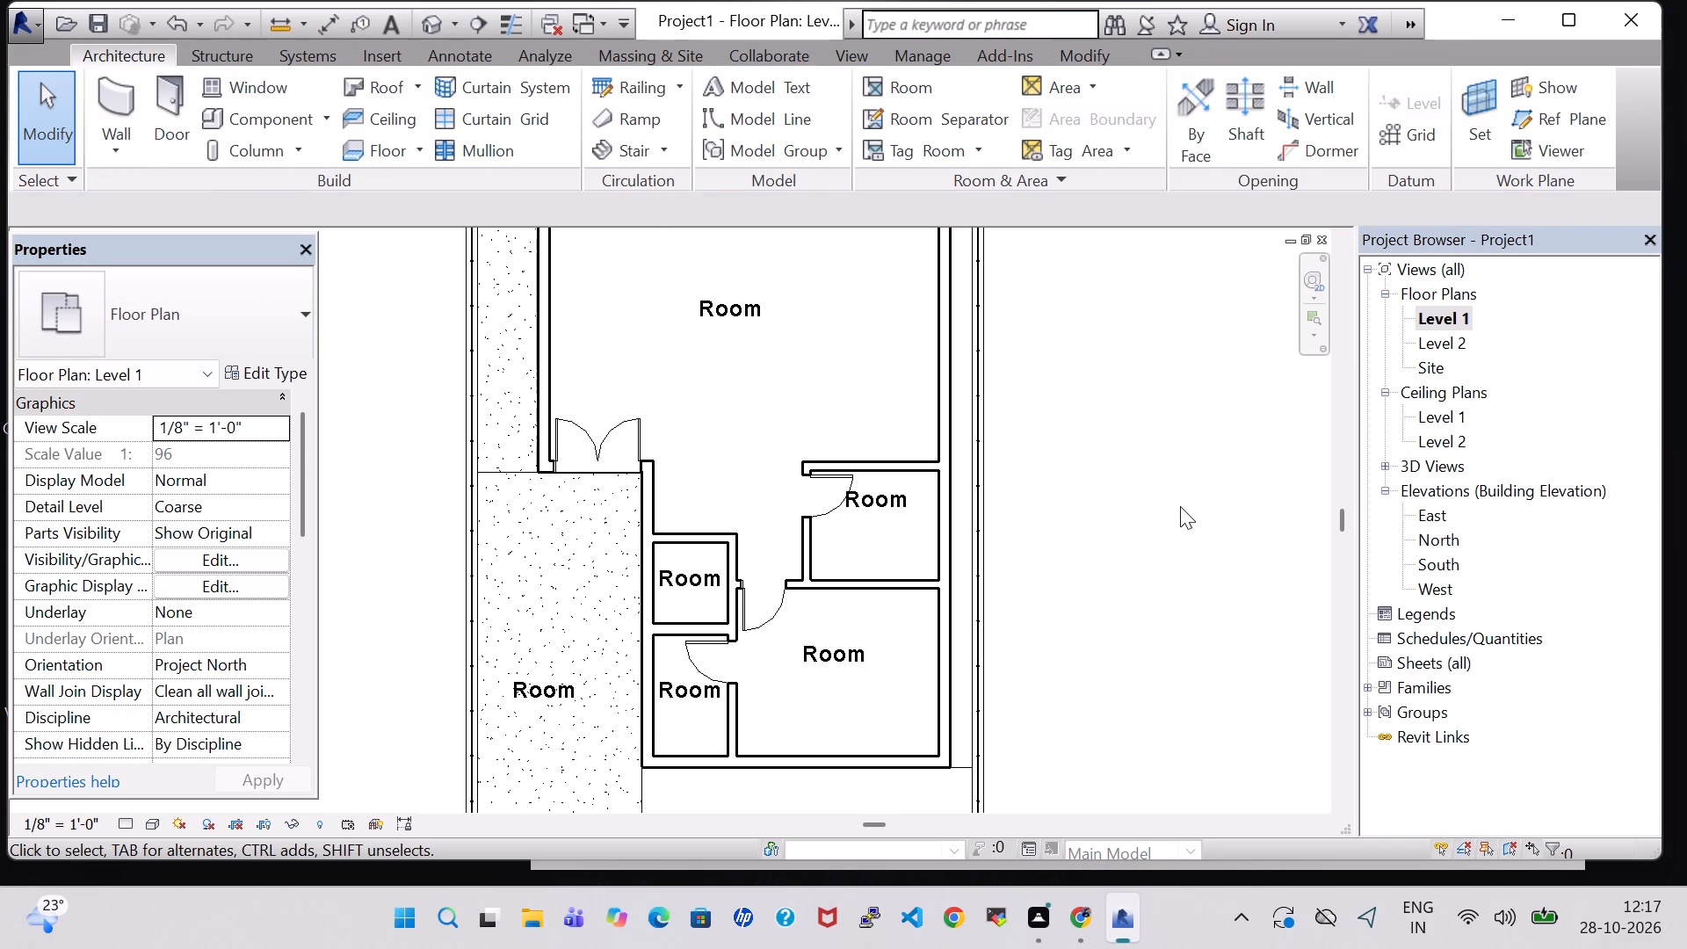
Load the residential door family Door-Interior-Single-Full Glass-Wood with its 18" x 80" type.
{"action": "left_click", "coordinate": [164, 96]}
{"action": "left_click", "coordinate": [1074, 86]}
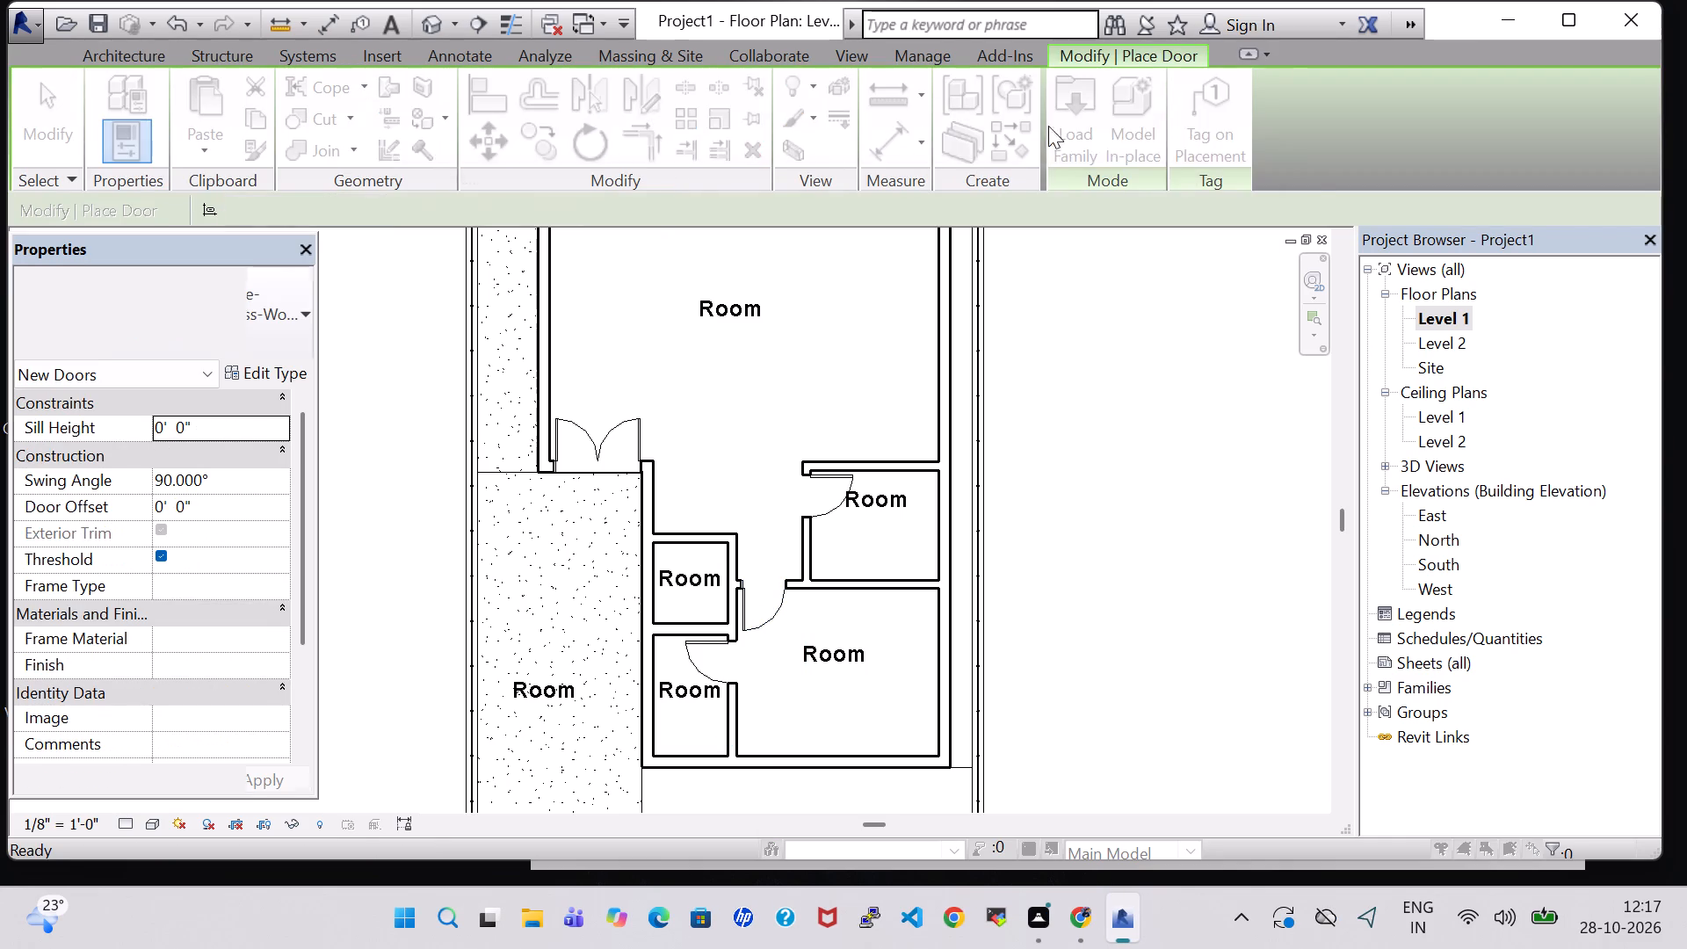
{"action": "scroll", "coordinate": [997, 356], "scroll_direction": "down", "scroll_amount": 1}
{"action": "scroll", "coordinate": [974, 365], "scroll_direction": "up", "scroll_amount": 1}
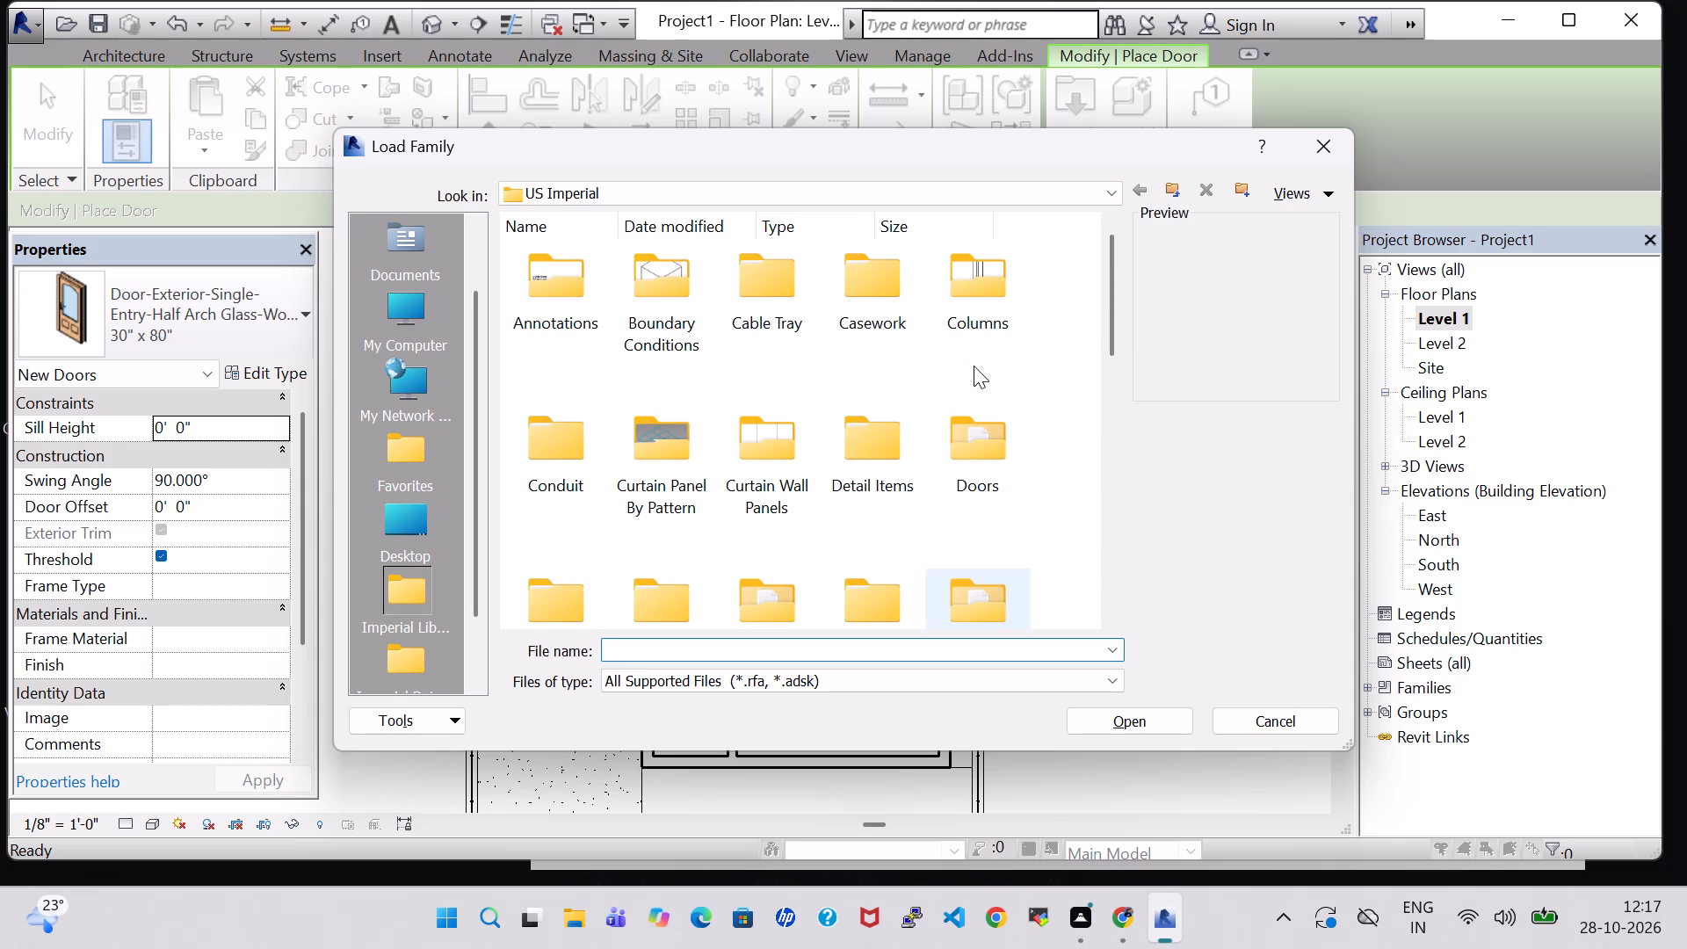
{"action": "double_click", "coordinate": [974, 419]}
{"action": "double_click", "coordinate": [772, 279]}
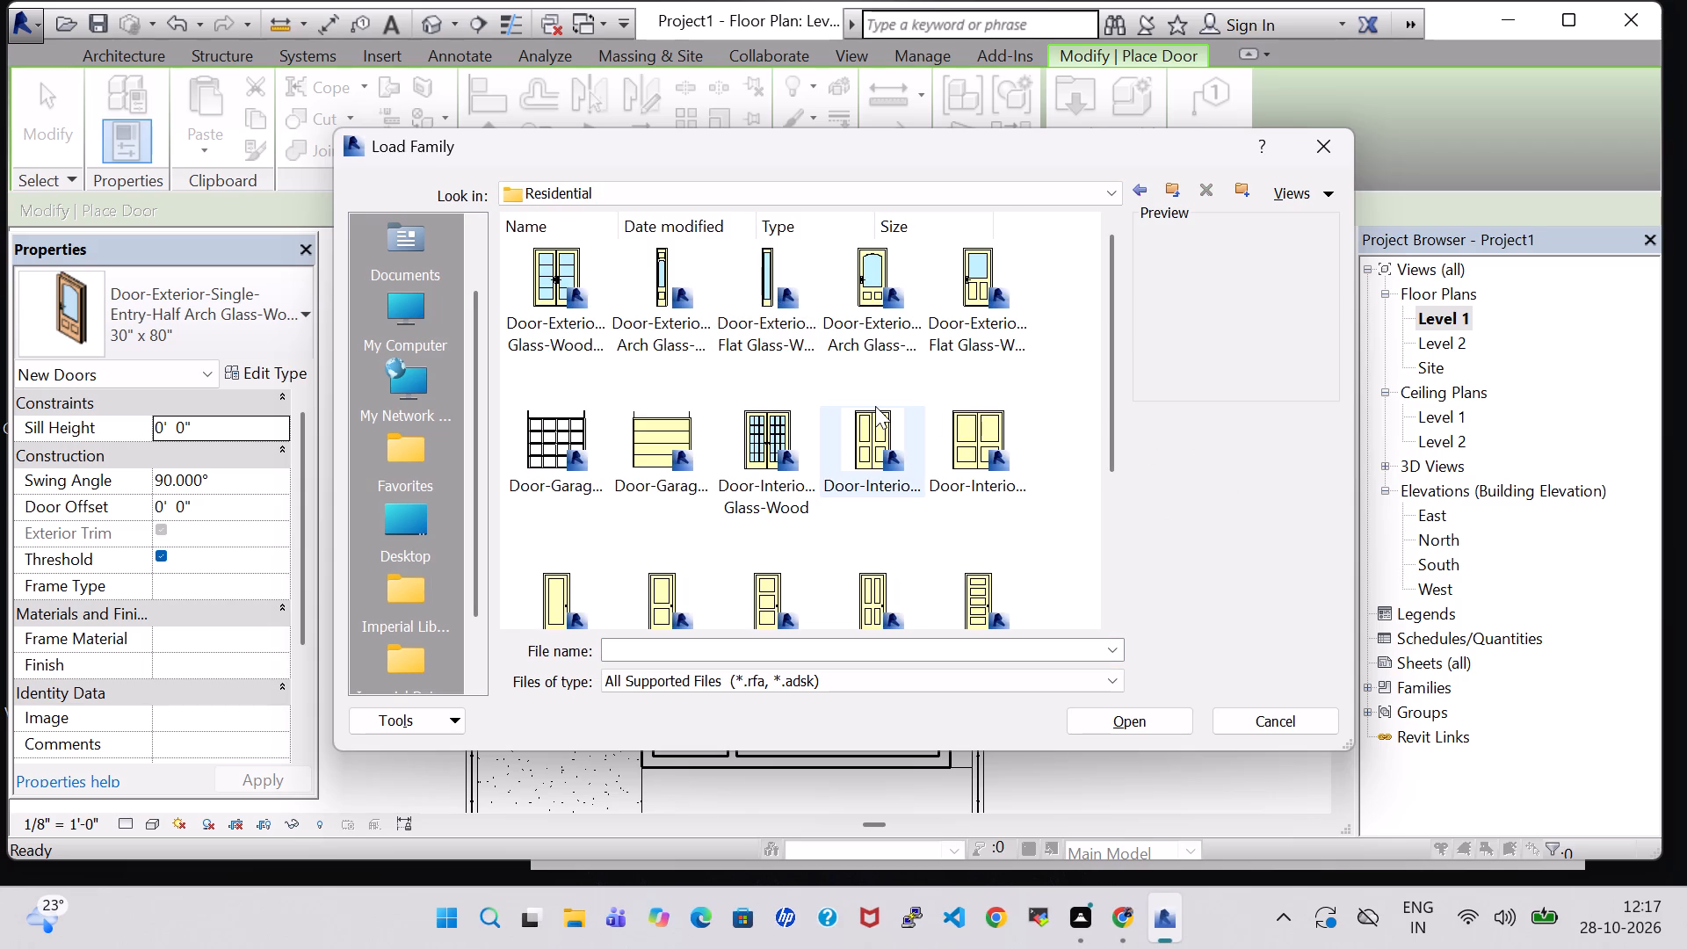
{"action": "scroll", "coordinate": [875, 406], "scroll_direction": "down", "scroll_amount": 2}
{"action": "left_click", "coordinate": [789, 524]}
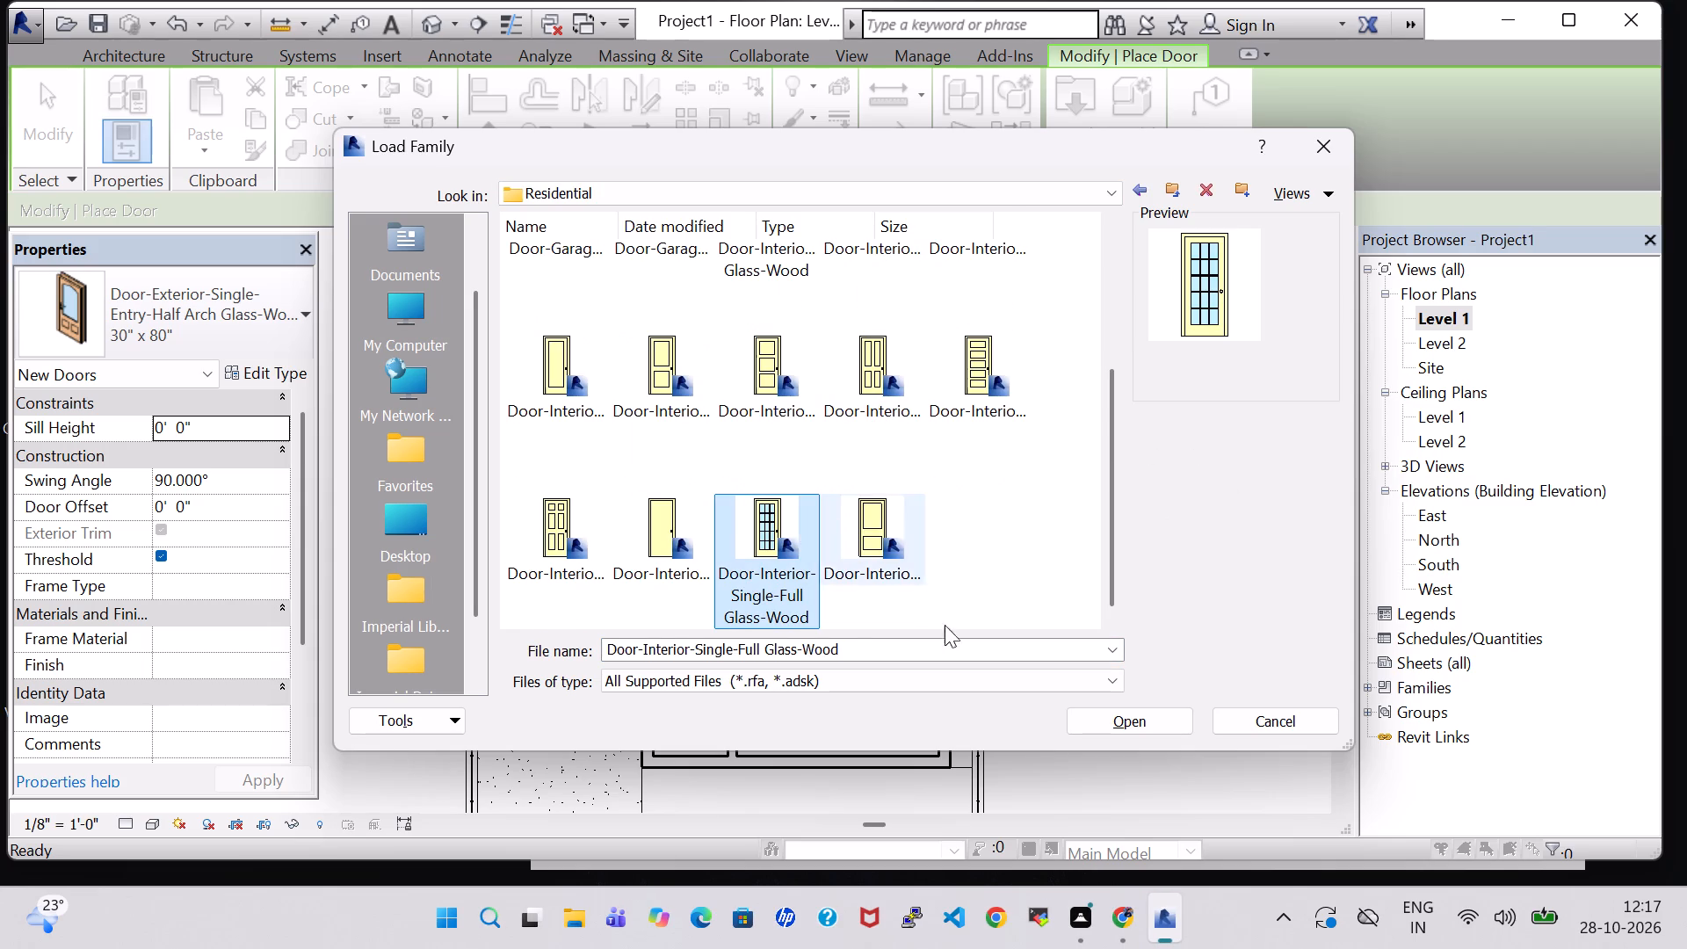
{"action": "left_click", "coordinate": [1125, 720]}
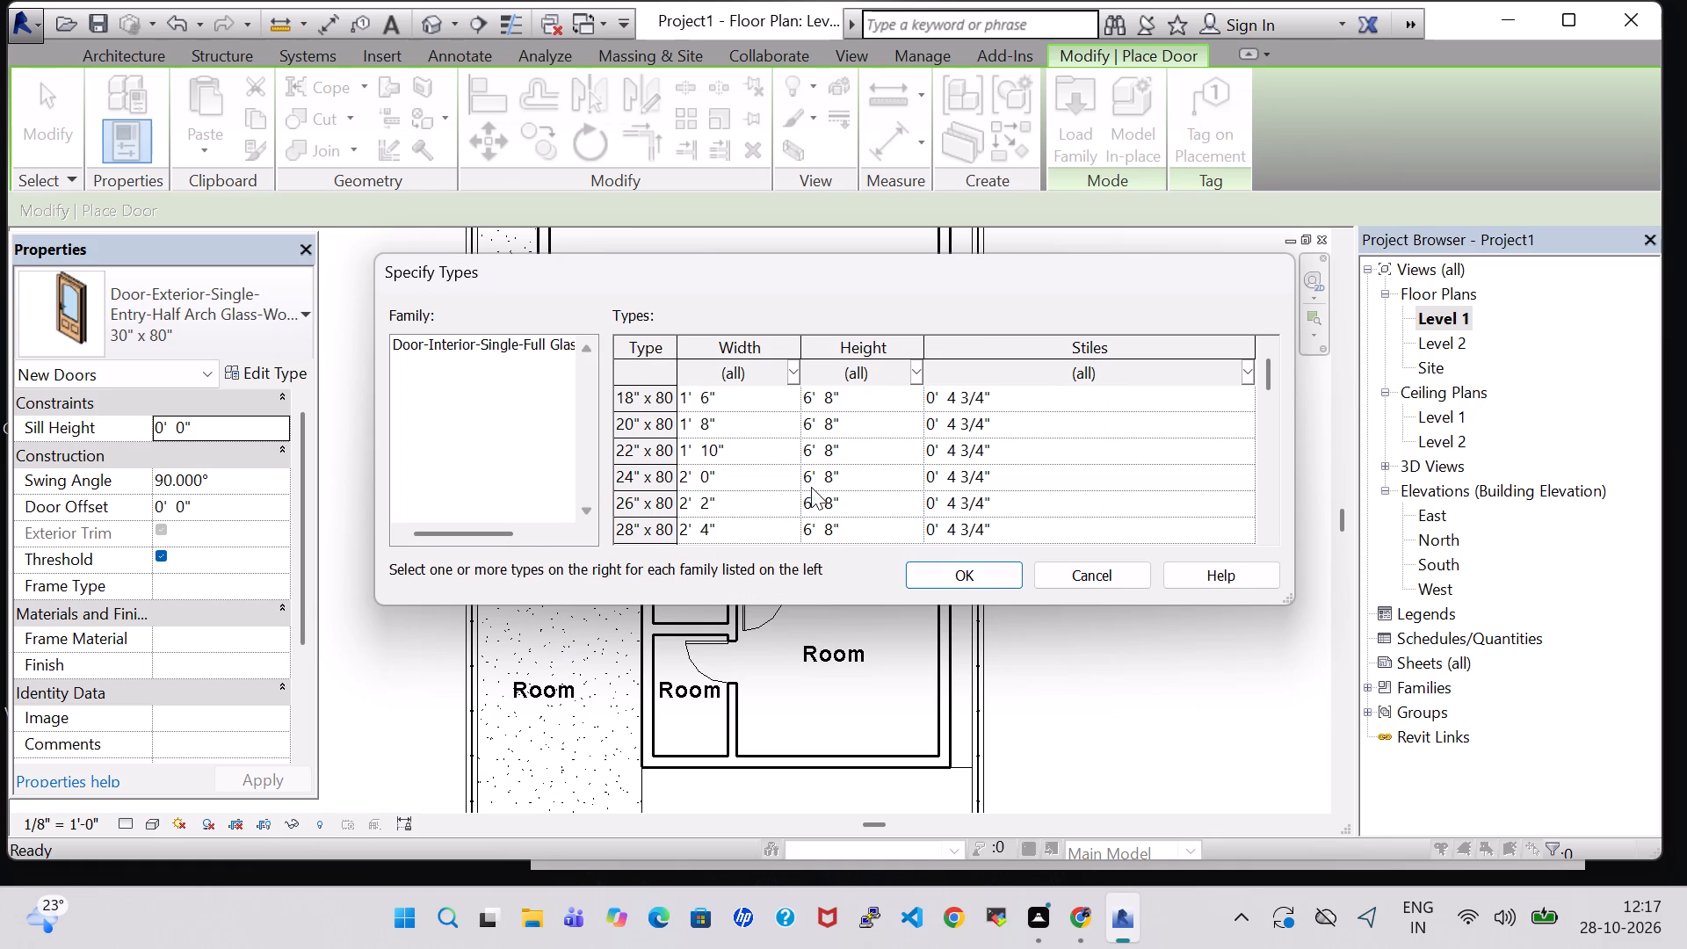
{"action": "left_click", "coordinate": [703, 402]}
{"action": "left_click", "coordinate": [958, 571]}
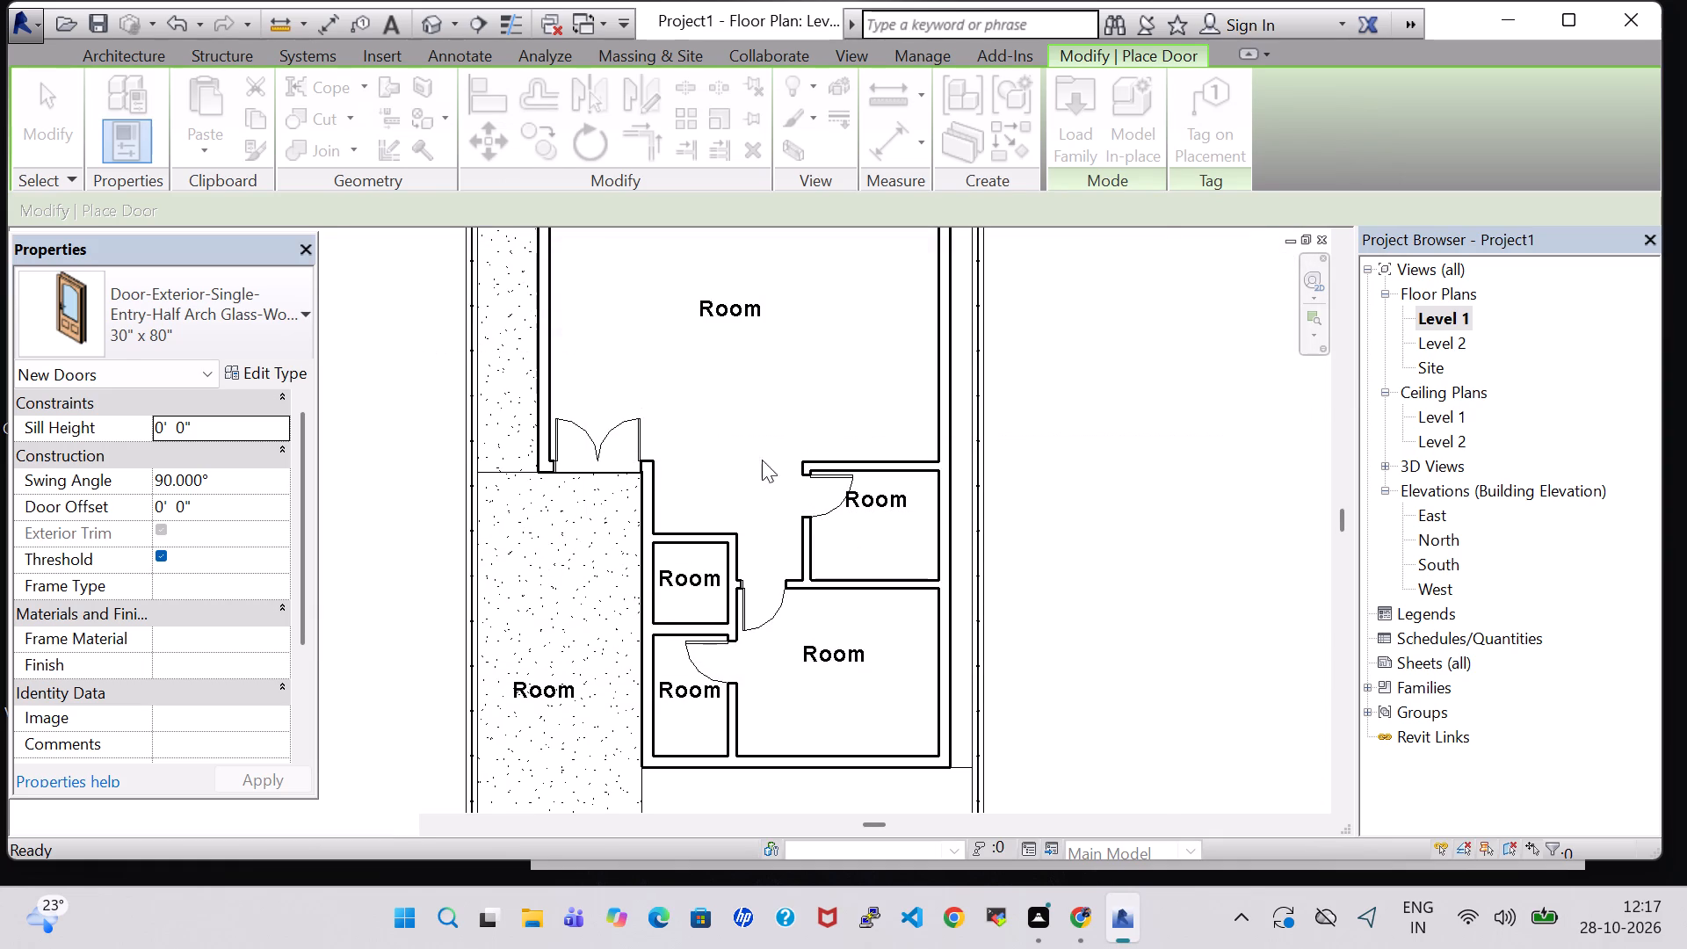
Place the 18" x 80" glass door in the large central room's left wall, about 1'-5" from the rear corner, swinging inward.
{"action": "scroll", "coordinate": [634, 406], "scroll_direction": "up", "scroll_amount": 3}
{"action": "middle_click_drag", "start_coordinate": [609, 329], "coordinate": [726, 815]}
{"action": "scroll", "coordinate": [690, 754], "scroll_direction": "down", "scroll_amount": 1}
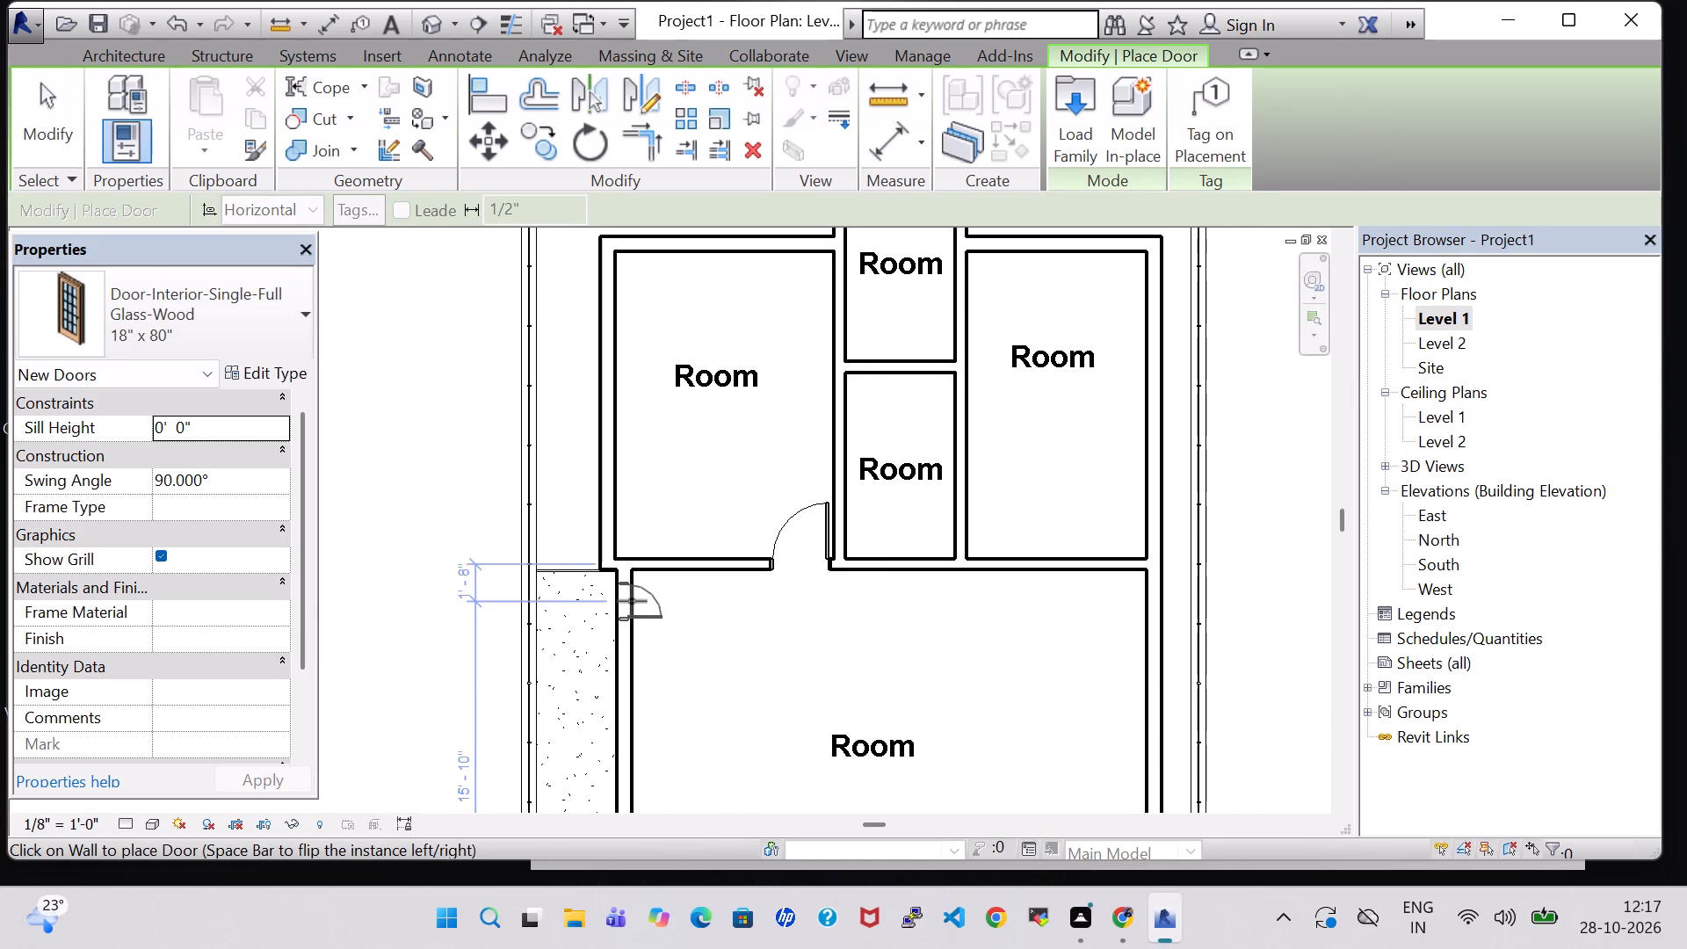
{"action": "key", "text": "space"}
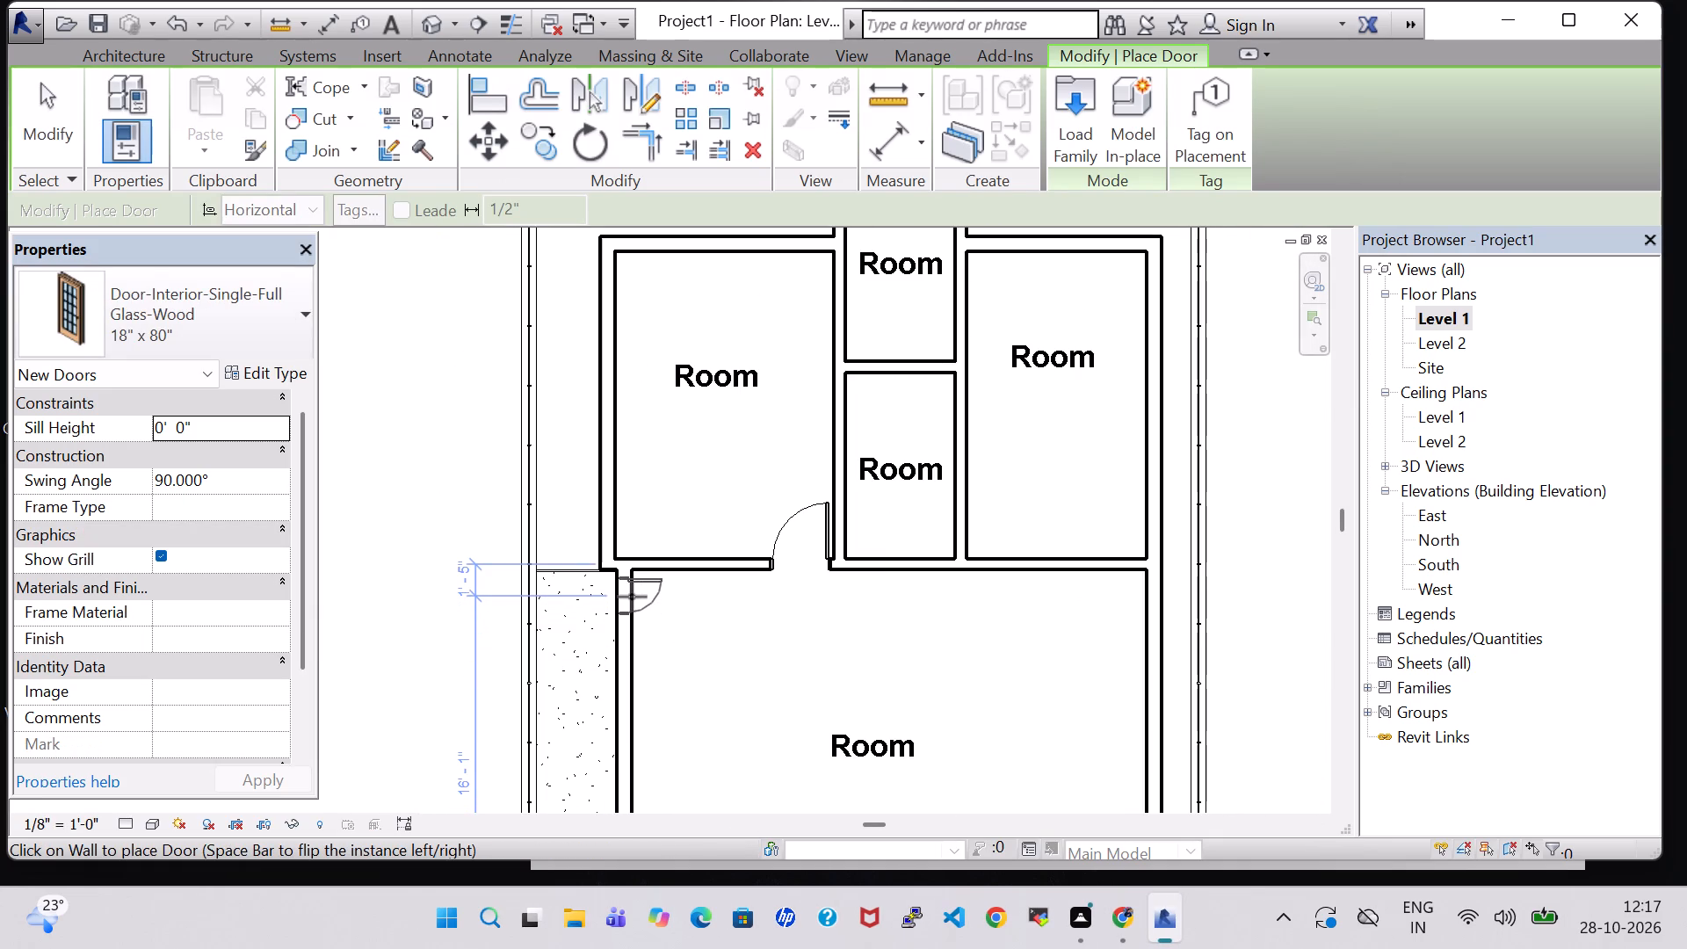
{"action": "left_click", "coordinate": [632, 597]}
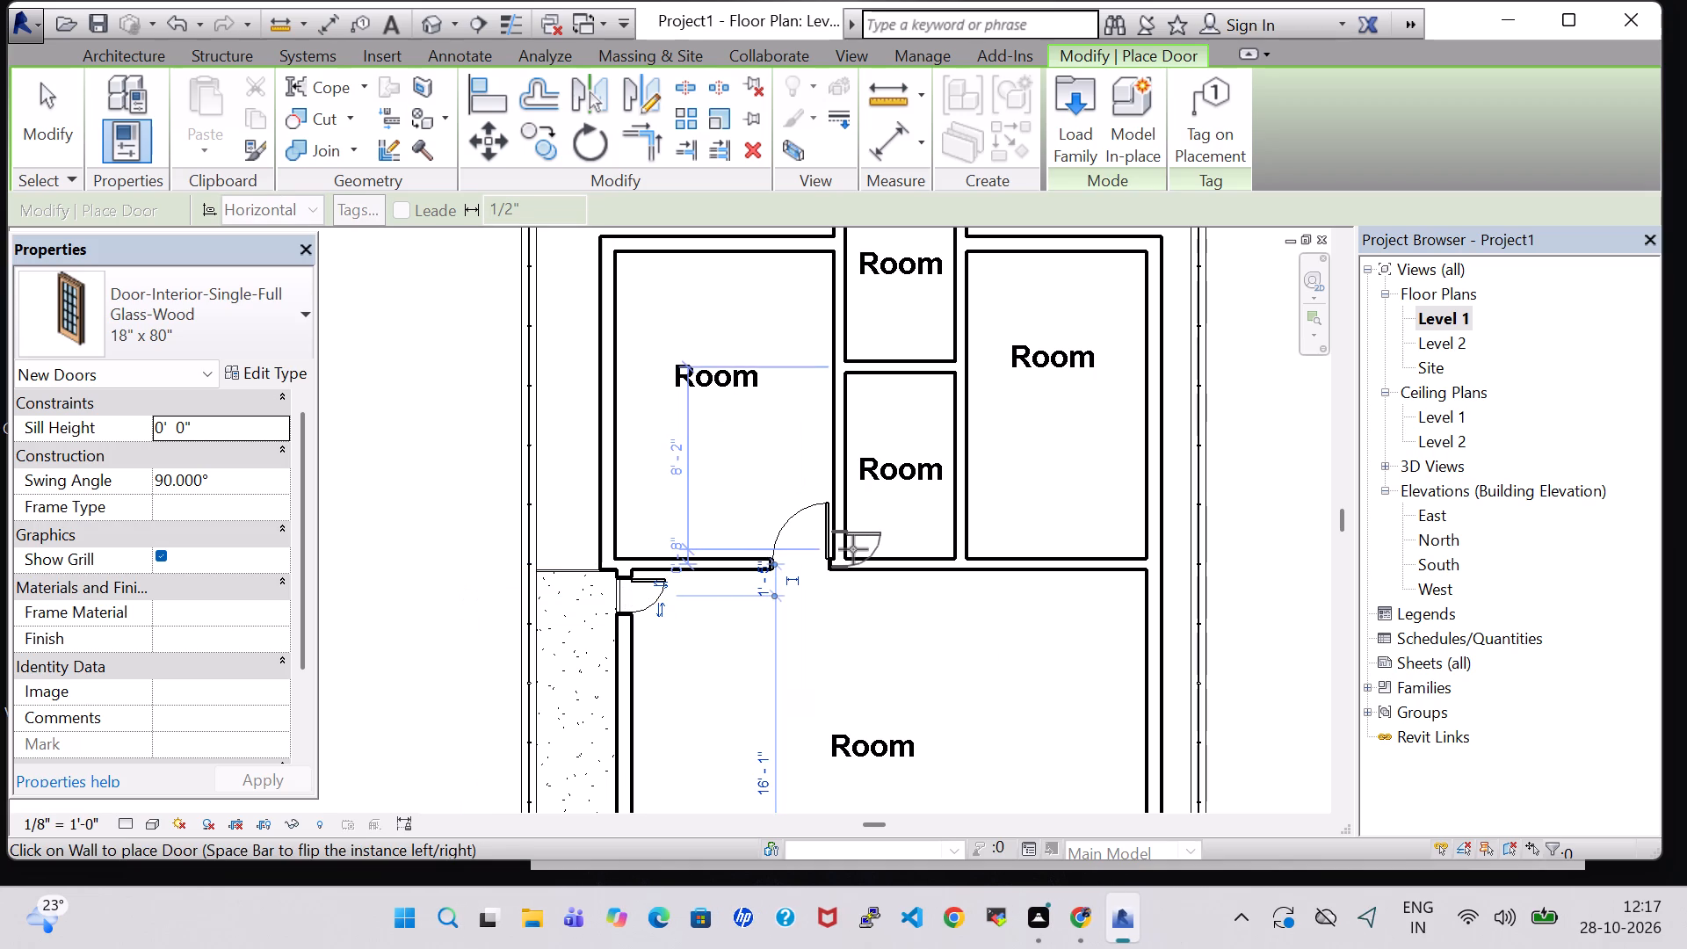
Place two 18" x 80" glass doors between the rear-right room and the two small middle rooms, beside their dividing wall and swinging into the small rooms.
{"action": "key", "text": "space"}
{"action": "left_click", "coordinate": [950, 396]}
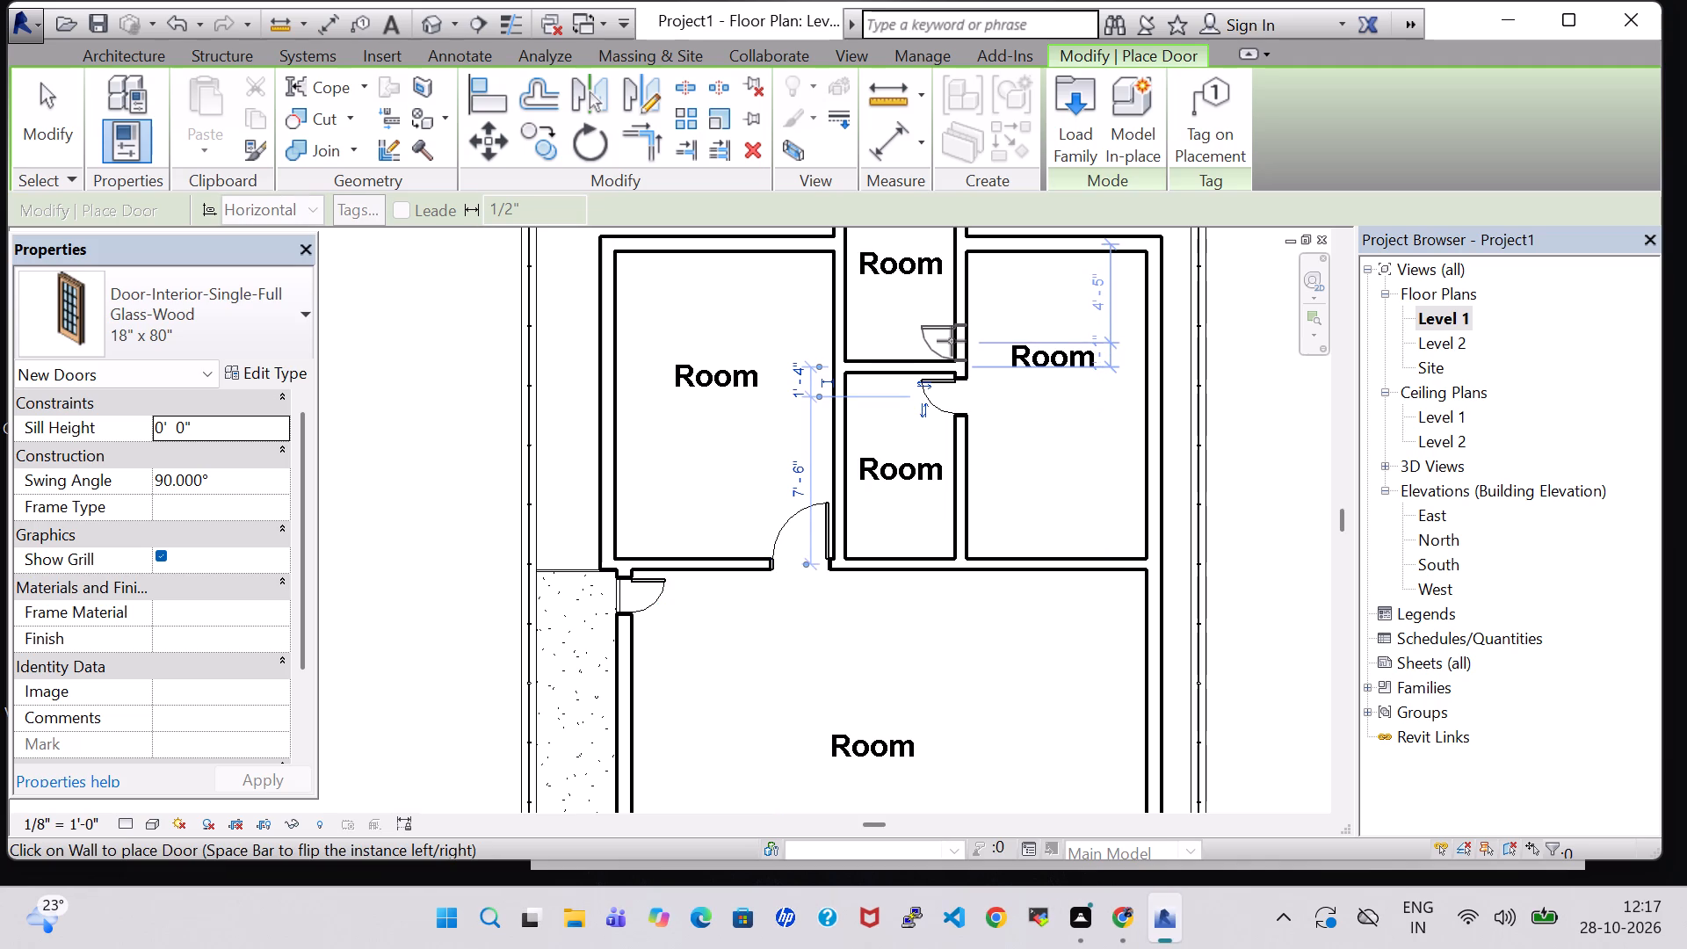
{"action": "key", "text": "space"}
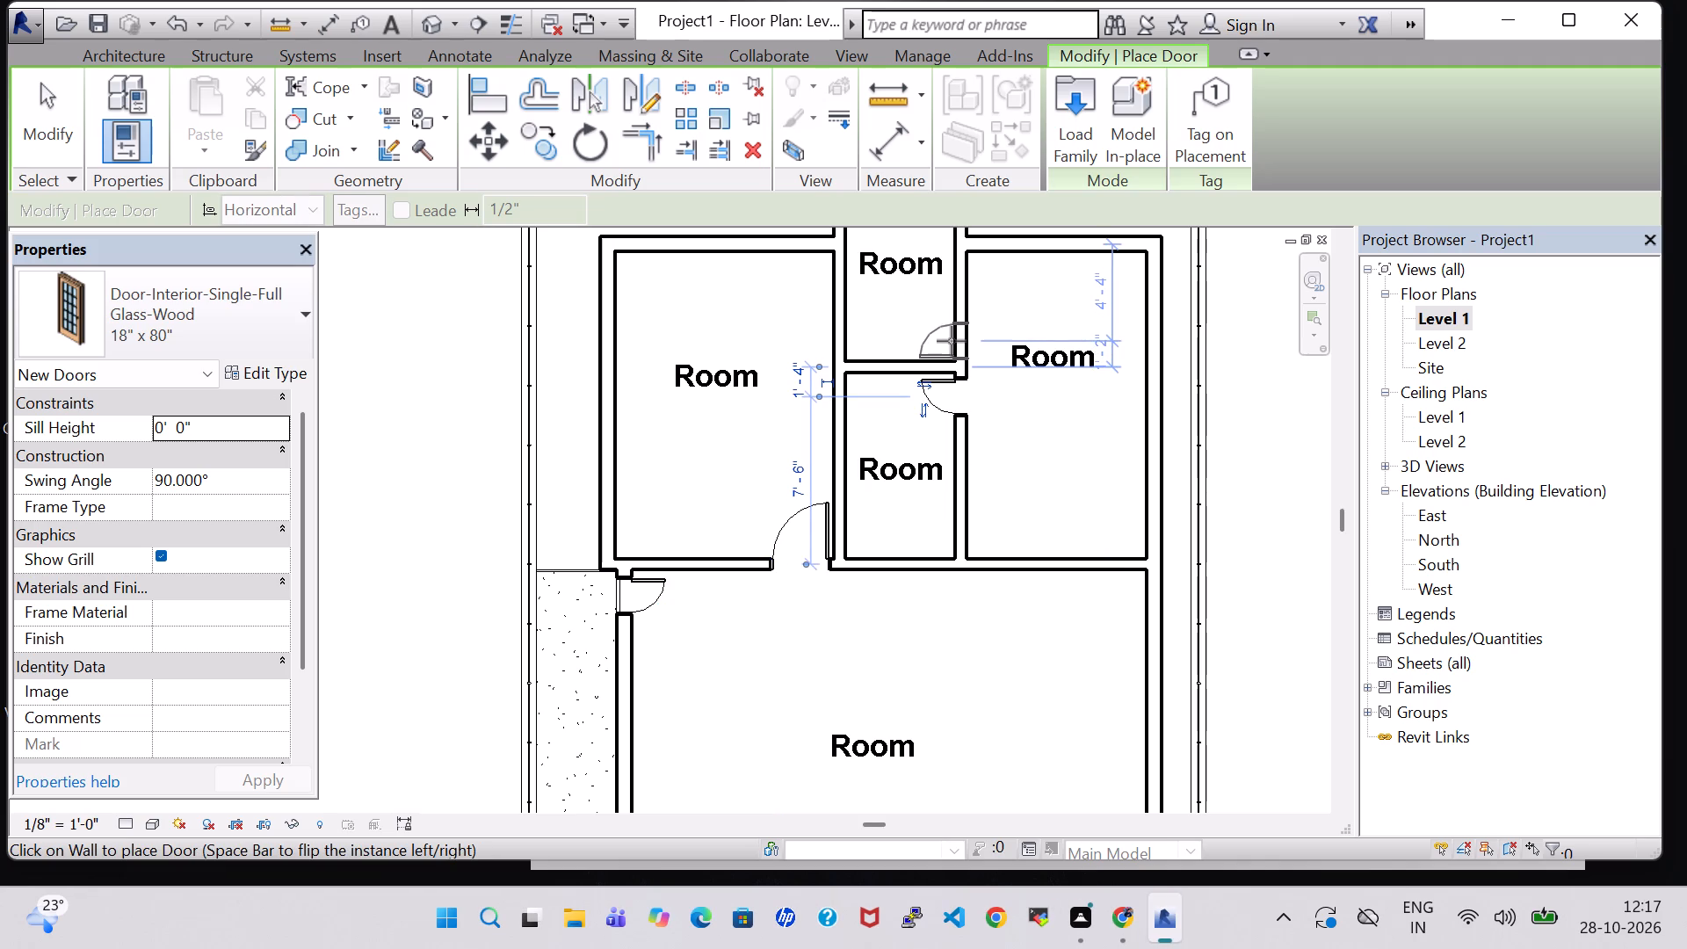
{"action": "left_click", "coordinate": [952, 341]}
{"action": "scroll", "coordinate": [1034, 550], "scroll_direction": "down", "scroll_amount": 5}
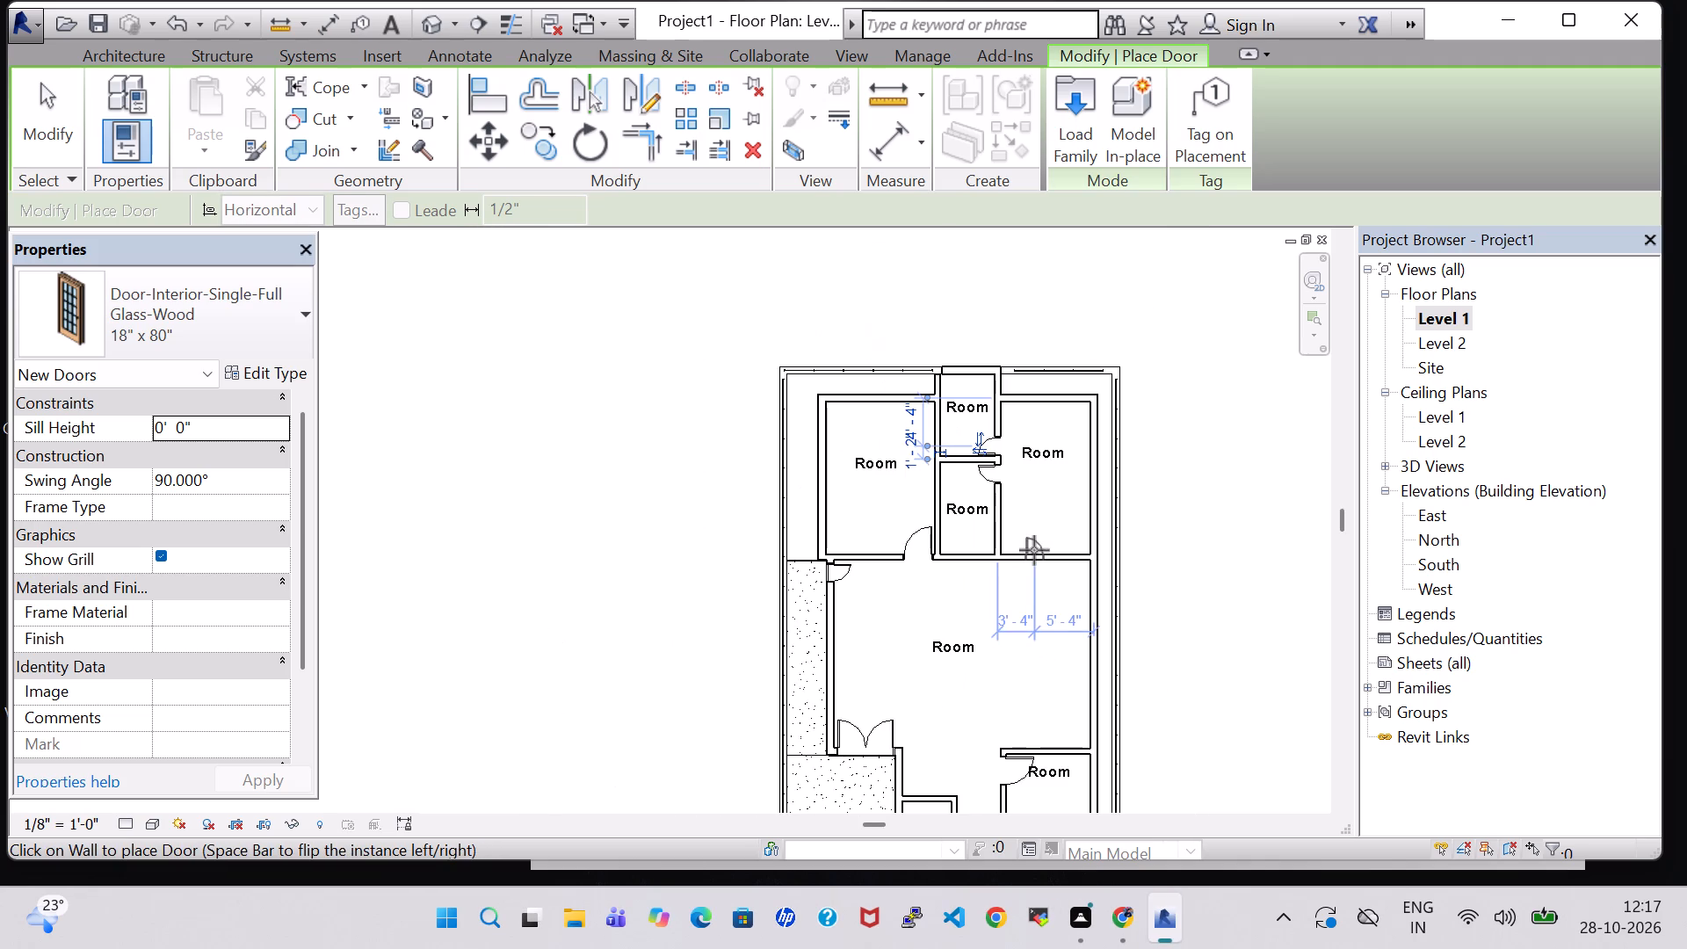
{"action": "middle_click_drag", "start_coordinate": [1016, 636], "coordinate": [893, 453]}
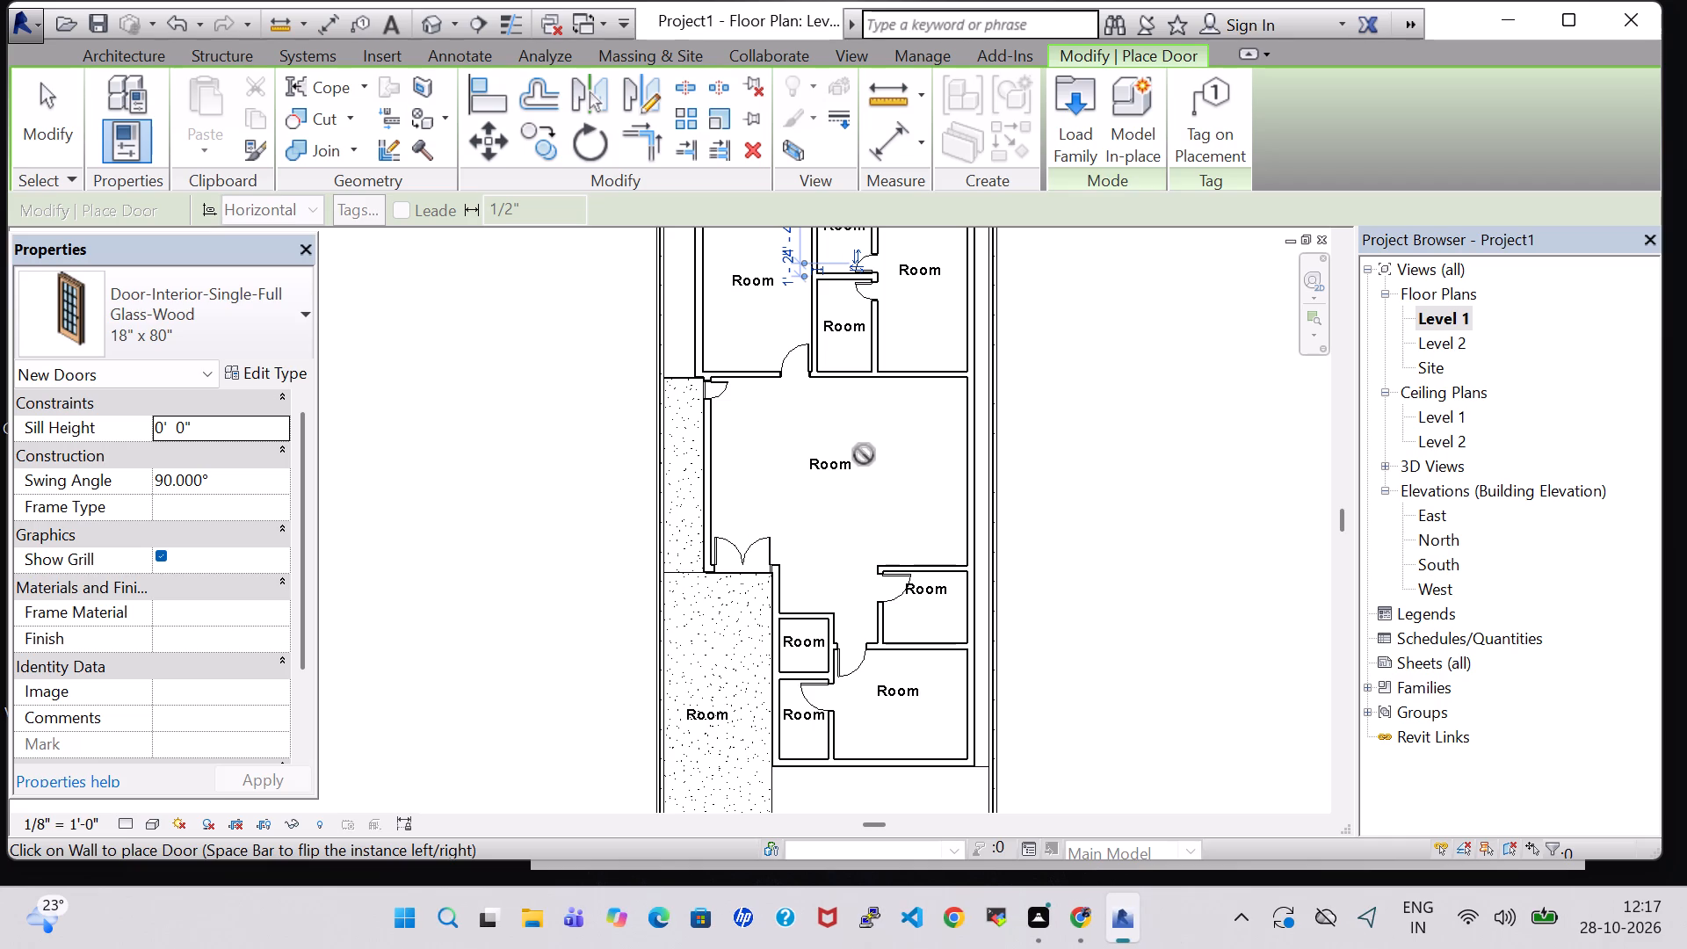
{"action": "key", "text": "Escape"}
{"action": "key", "text": "Escape"}
Set the Door-Interior-Single-Full Glass-Wood 18" x 80" type's width to 2' 6".
{"action": "left_click", "coordinate": [720, 392]}
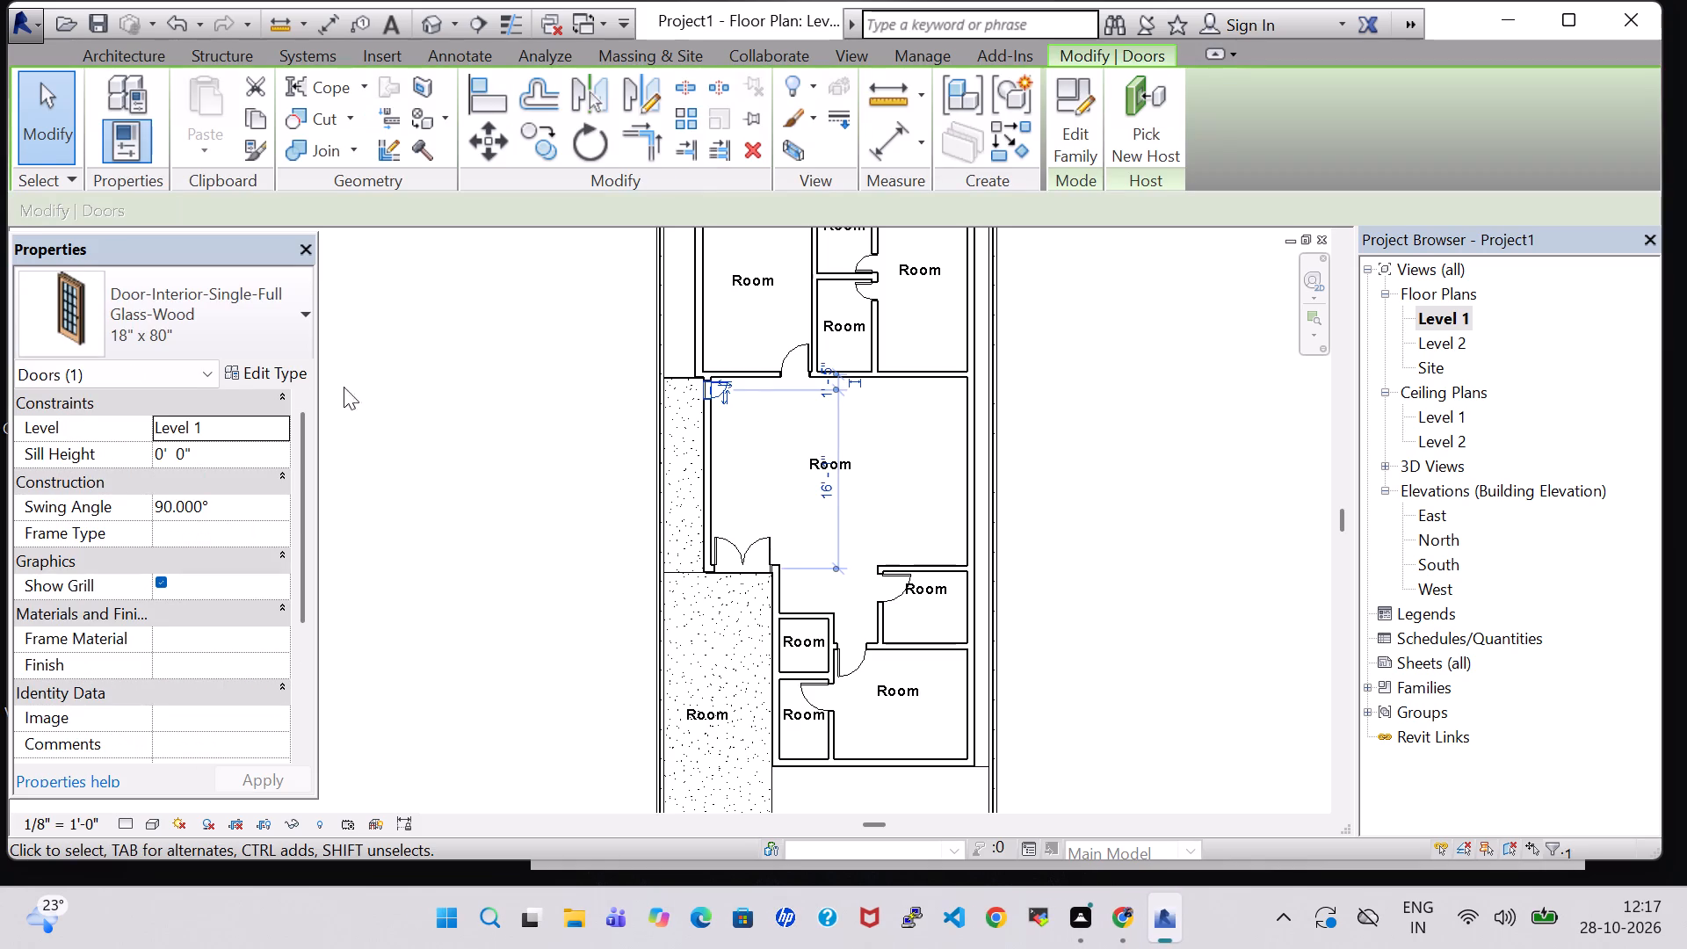
{"action": "left_click", "coordinate": [268, 378]}
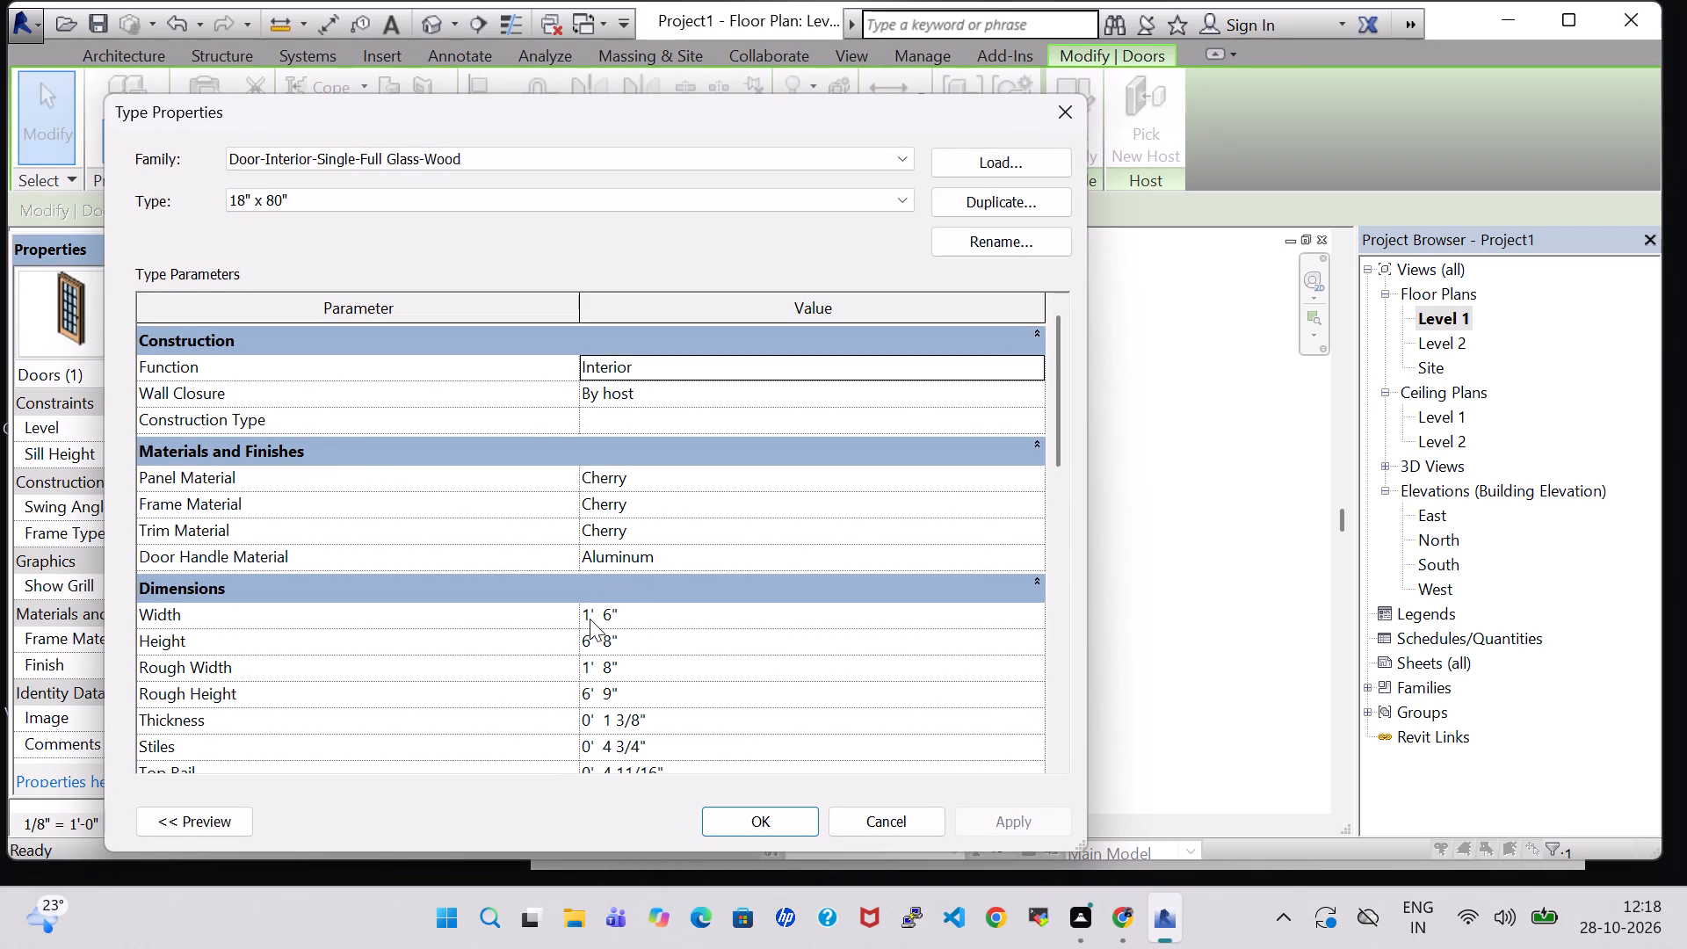
{"action": "left_click", "coordinate": [590, 619]}
{"action": "key", "text": "Right"}
{"action": "key", "text": "BackSpace"}
{"action": "key", "text": "2"}
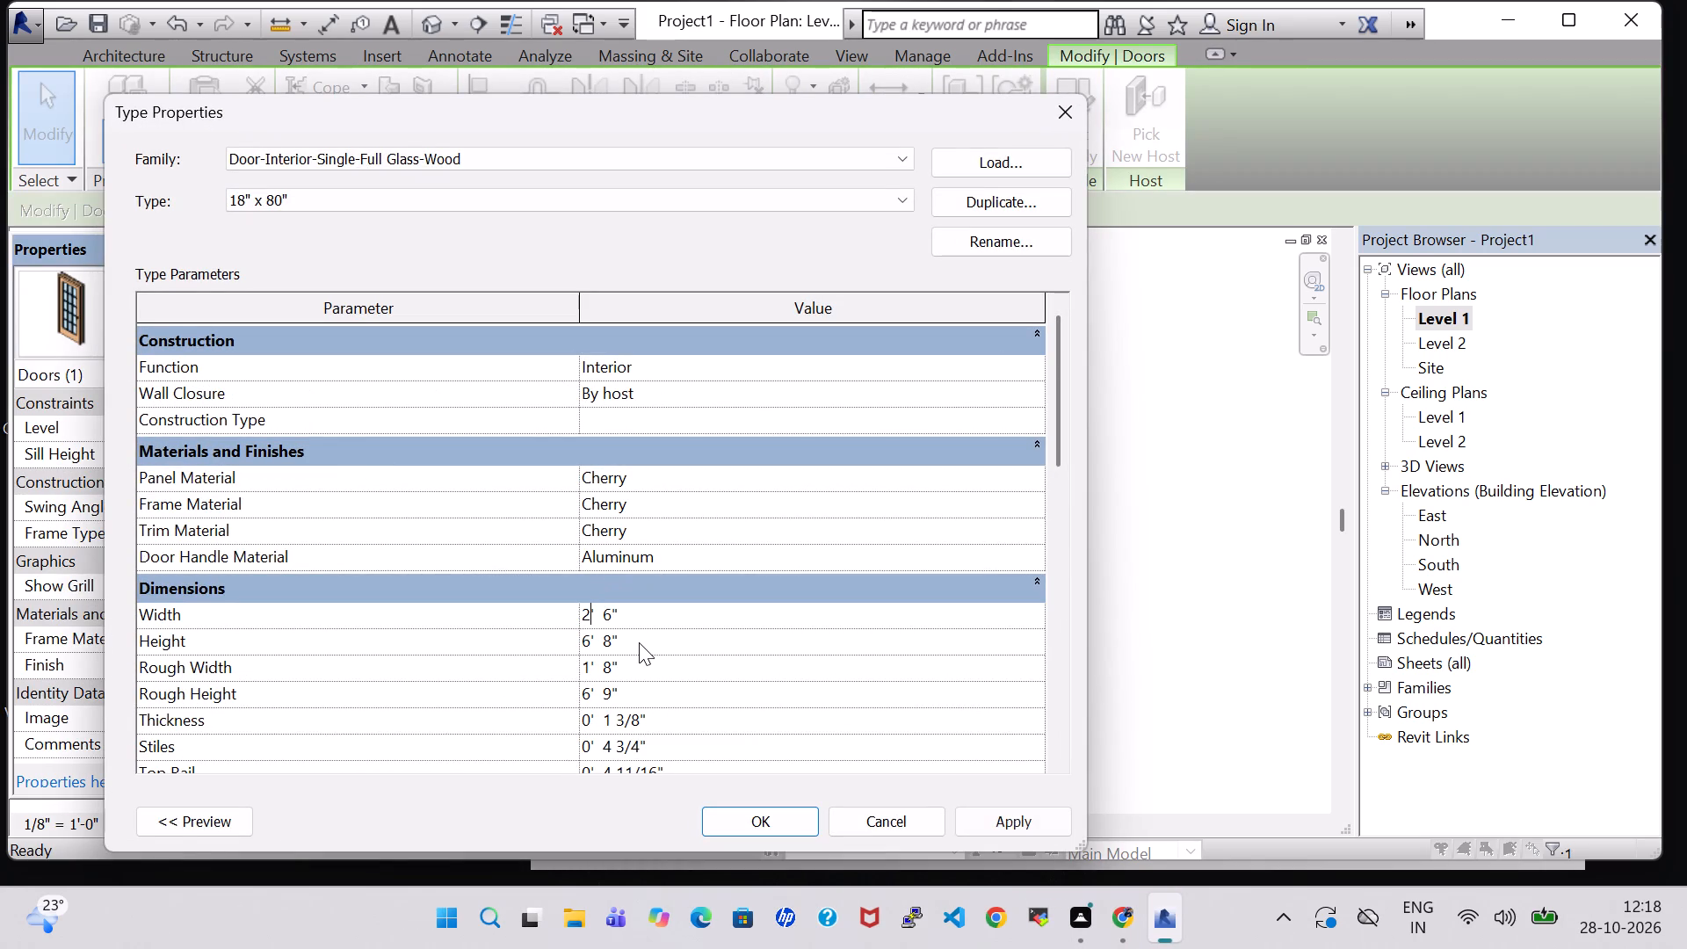
{"action": "key", "text": "Return"}
{"action": "left_click", "coordinate": [1016, 815]}
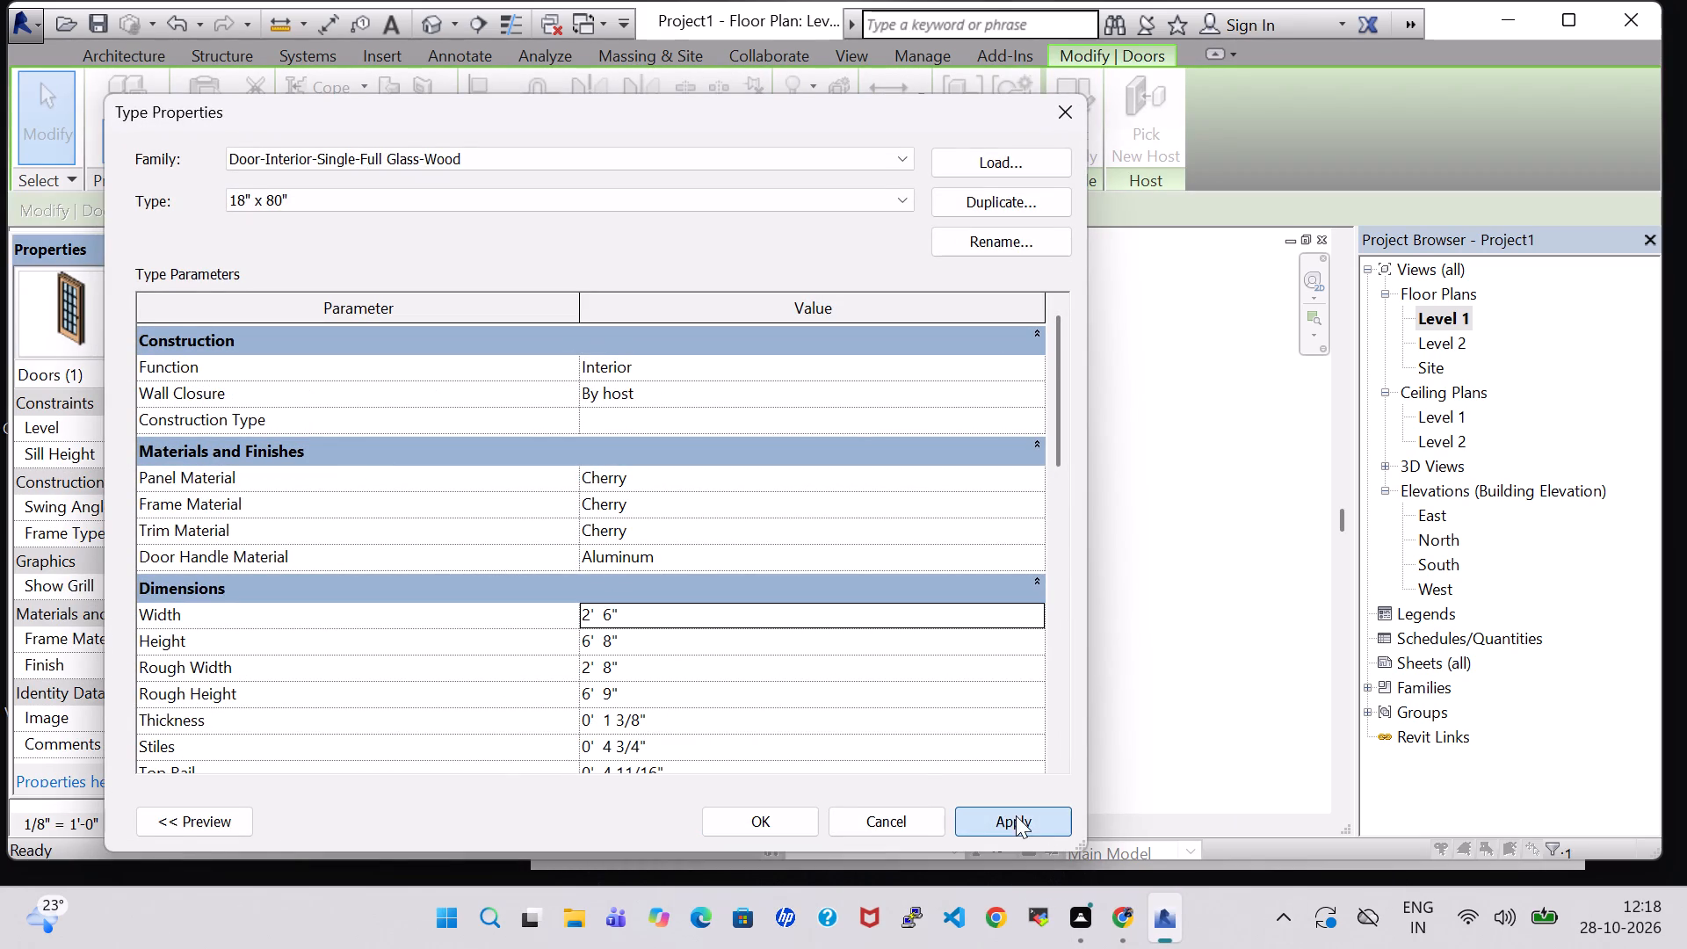
{"action": "left_click", "coordinate": [754, 817]}
{"action": "left_click", "coordinate": [685, 574]}
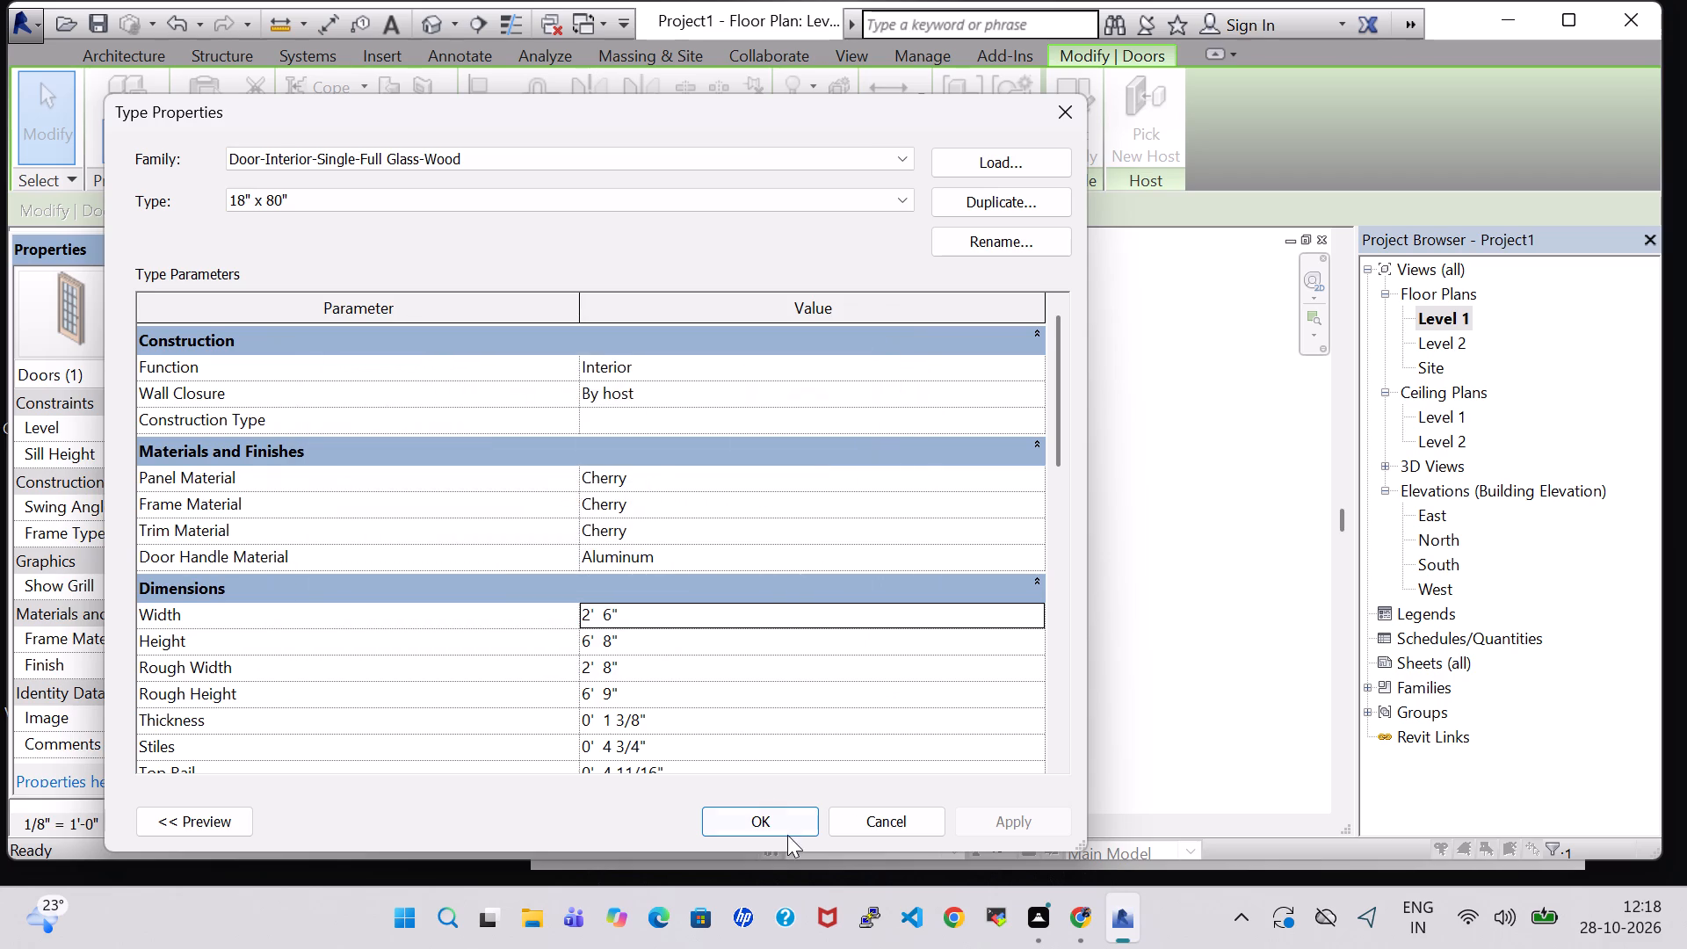
{"action": "left_click", "coordinate": [785, 822]}
{"action": "left_click", "coordinate": [1133, 426]}
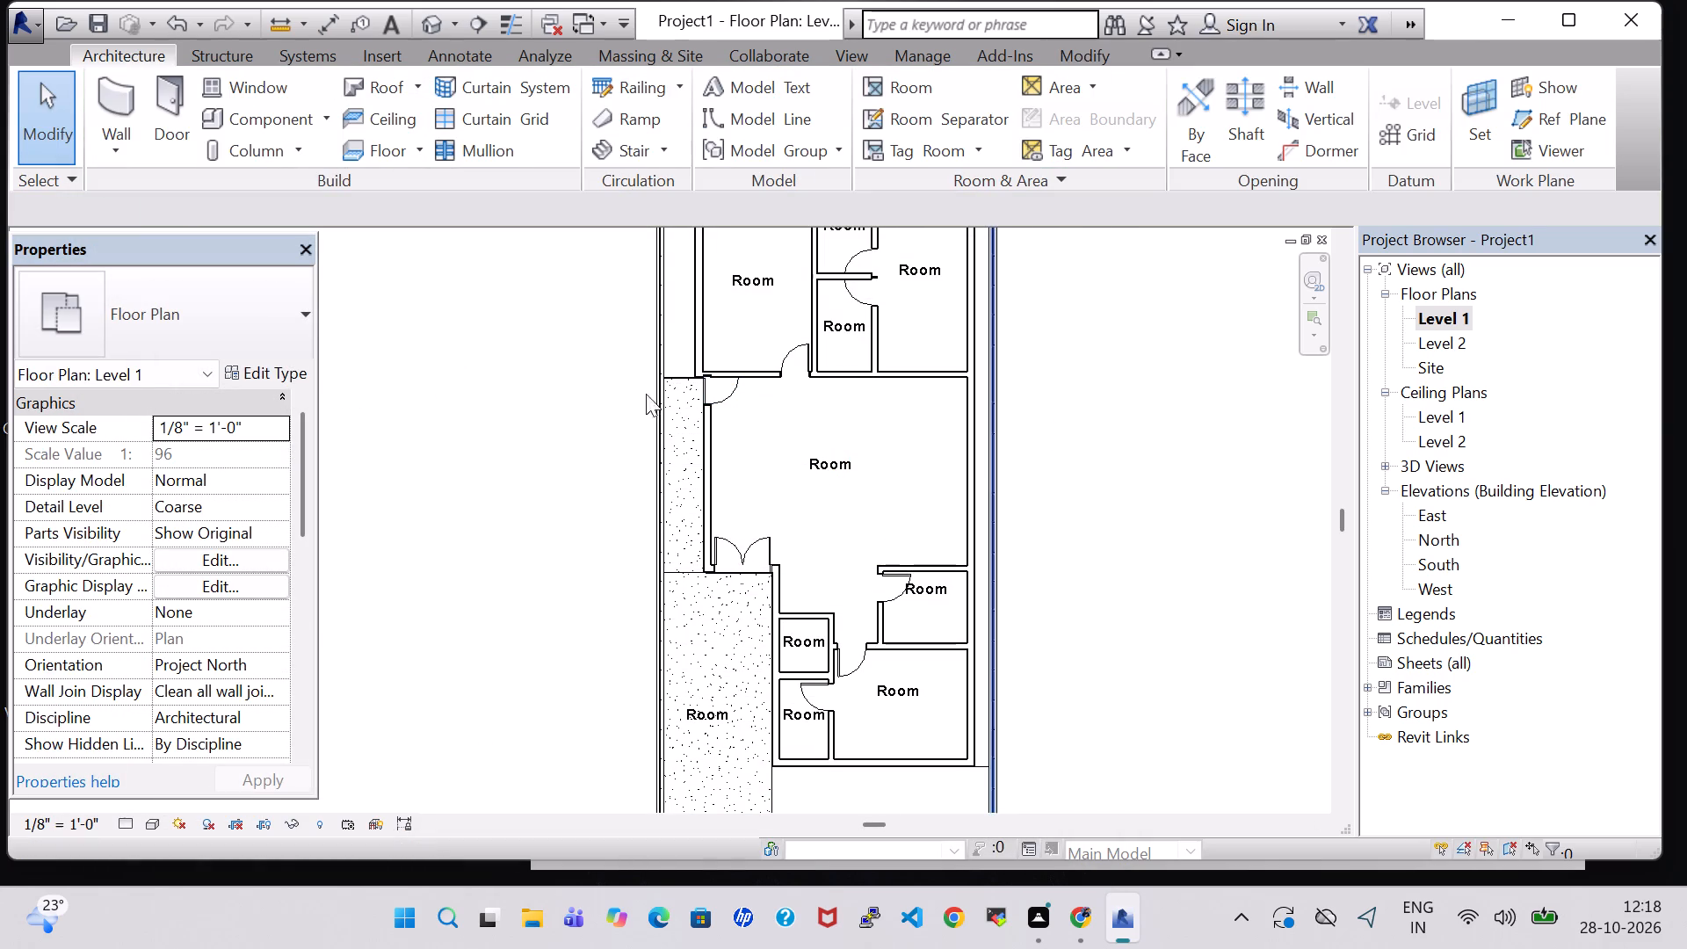
Nudge the glass door in the large central room's left wall one increment down, away from the rear corner.
{"action": "left_click", "coordinate": [735, 389]}
{"action": "key", "text": "Down"}
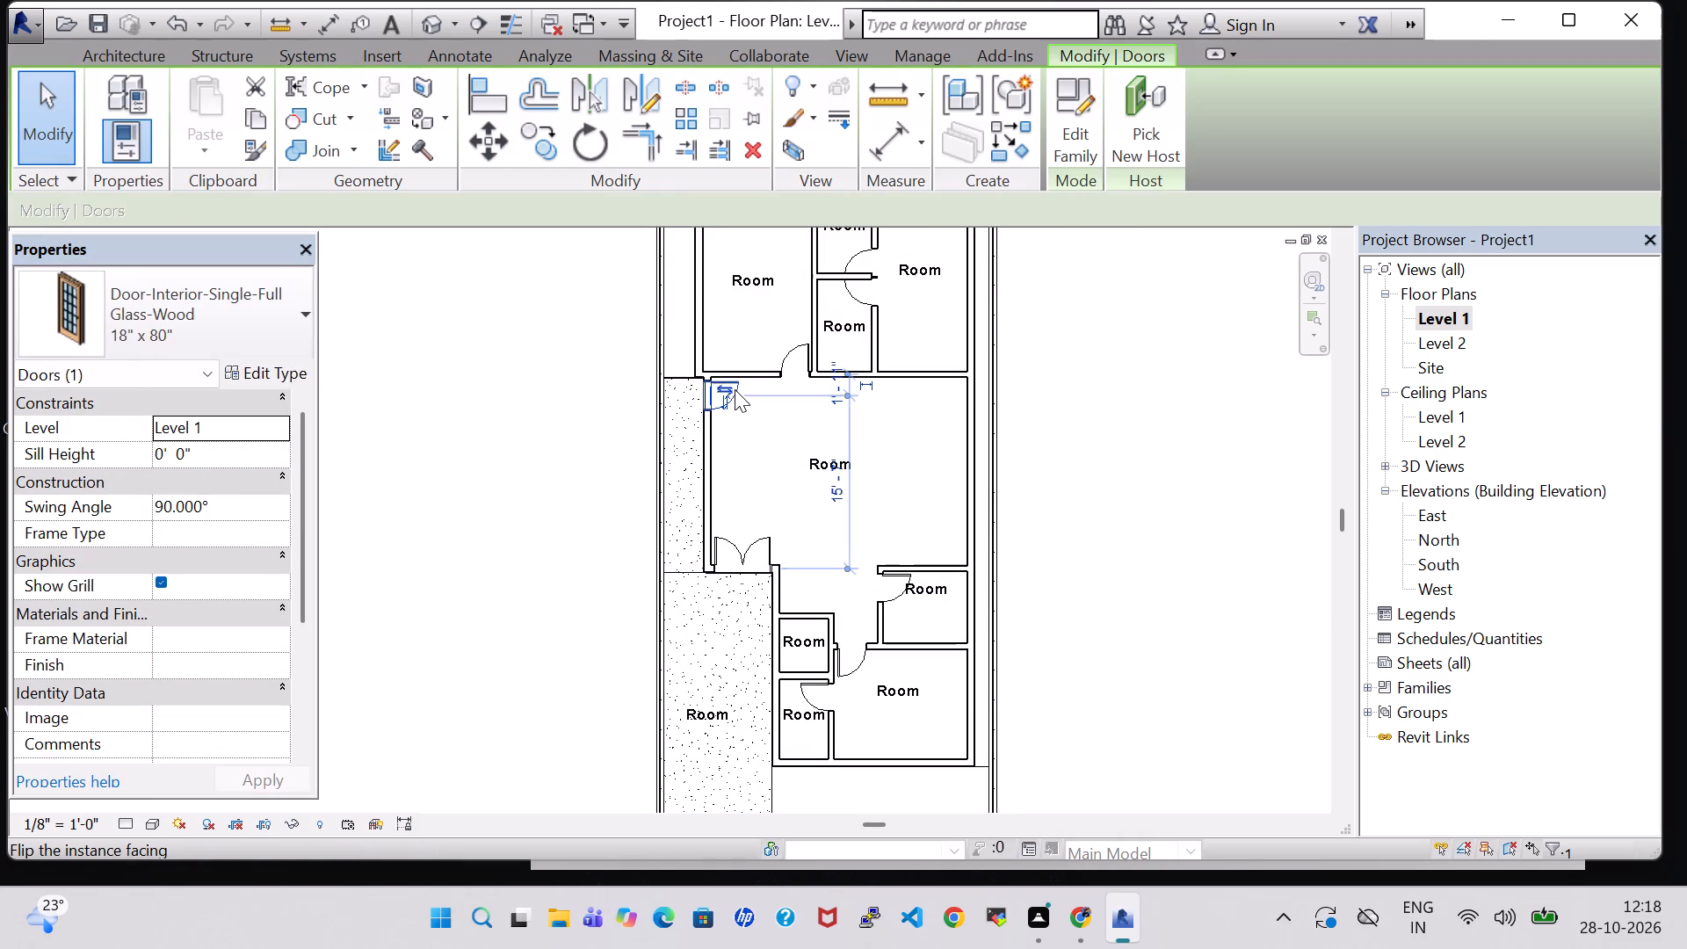
Nudge the glass door in the large central room's left wall one more increment away from the rear corner.
{"action": "key", "text": "Down"}
{"action": "left_click", "coordinate": [1053, 406]}
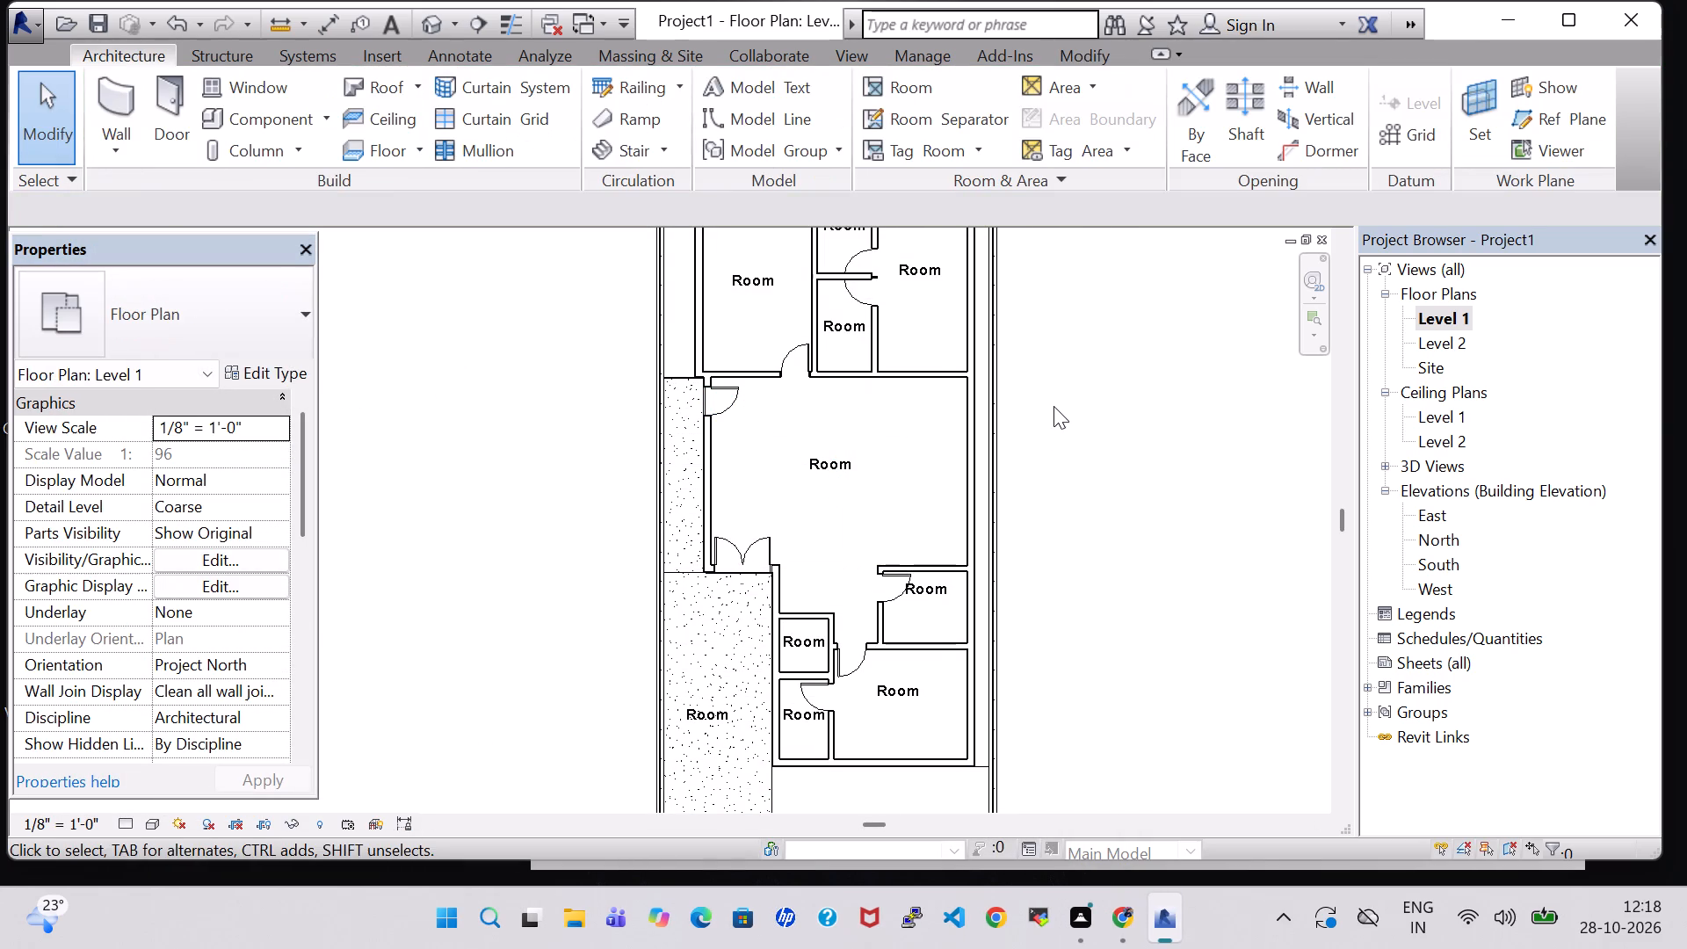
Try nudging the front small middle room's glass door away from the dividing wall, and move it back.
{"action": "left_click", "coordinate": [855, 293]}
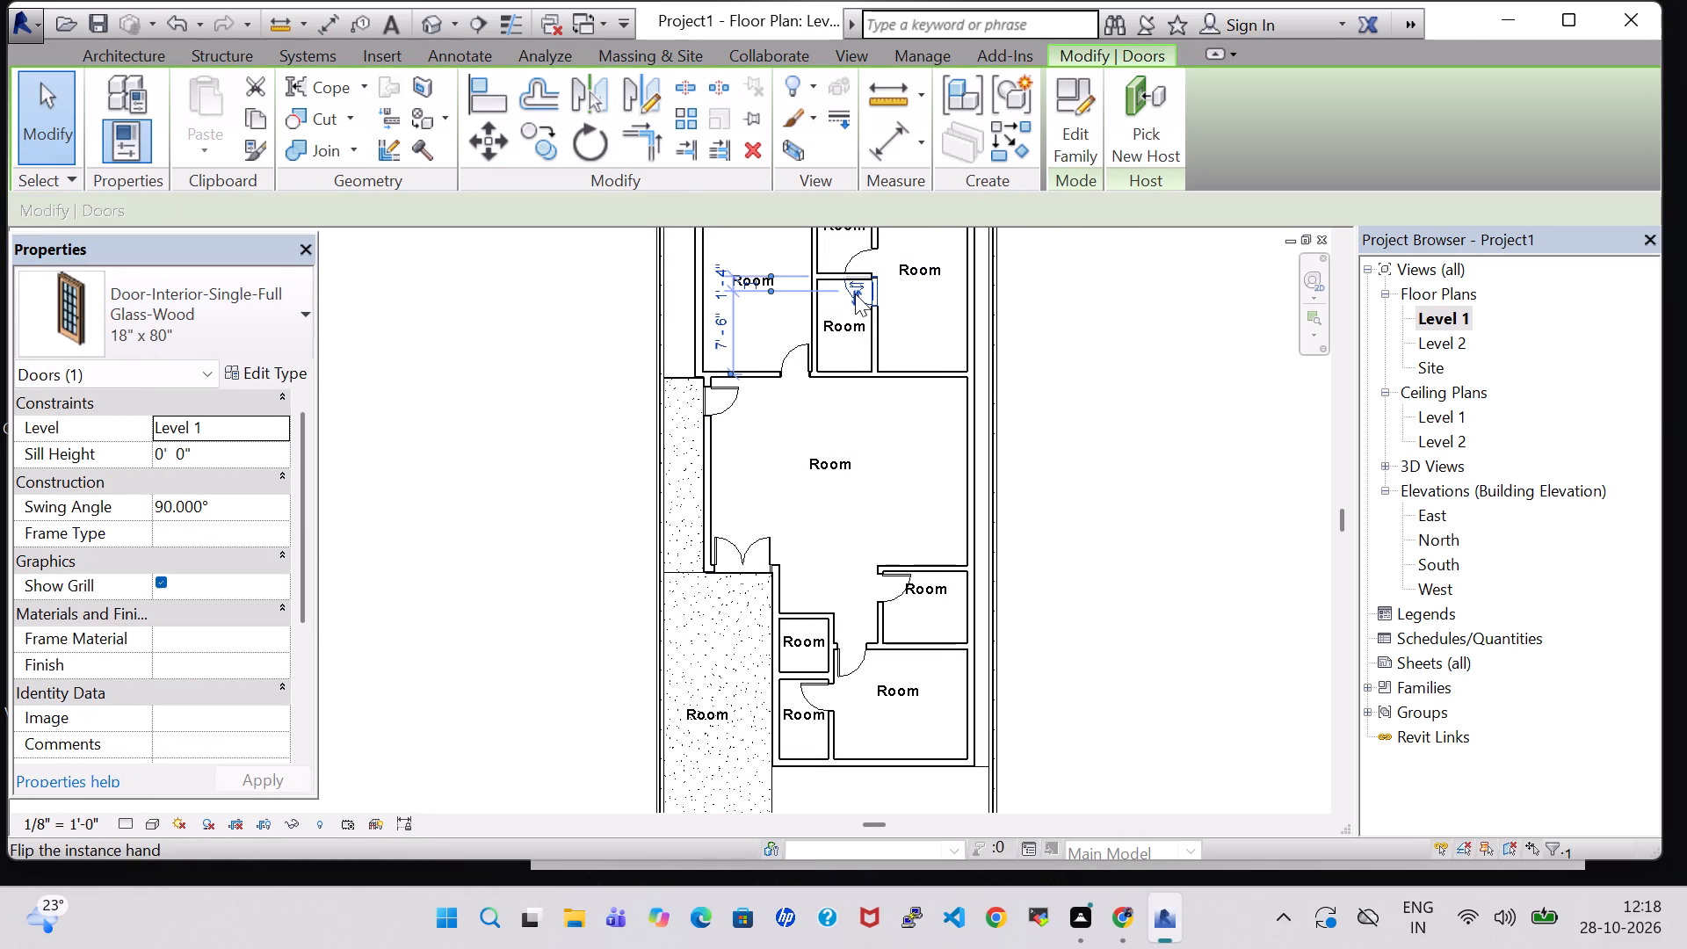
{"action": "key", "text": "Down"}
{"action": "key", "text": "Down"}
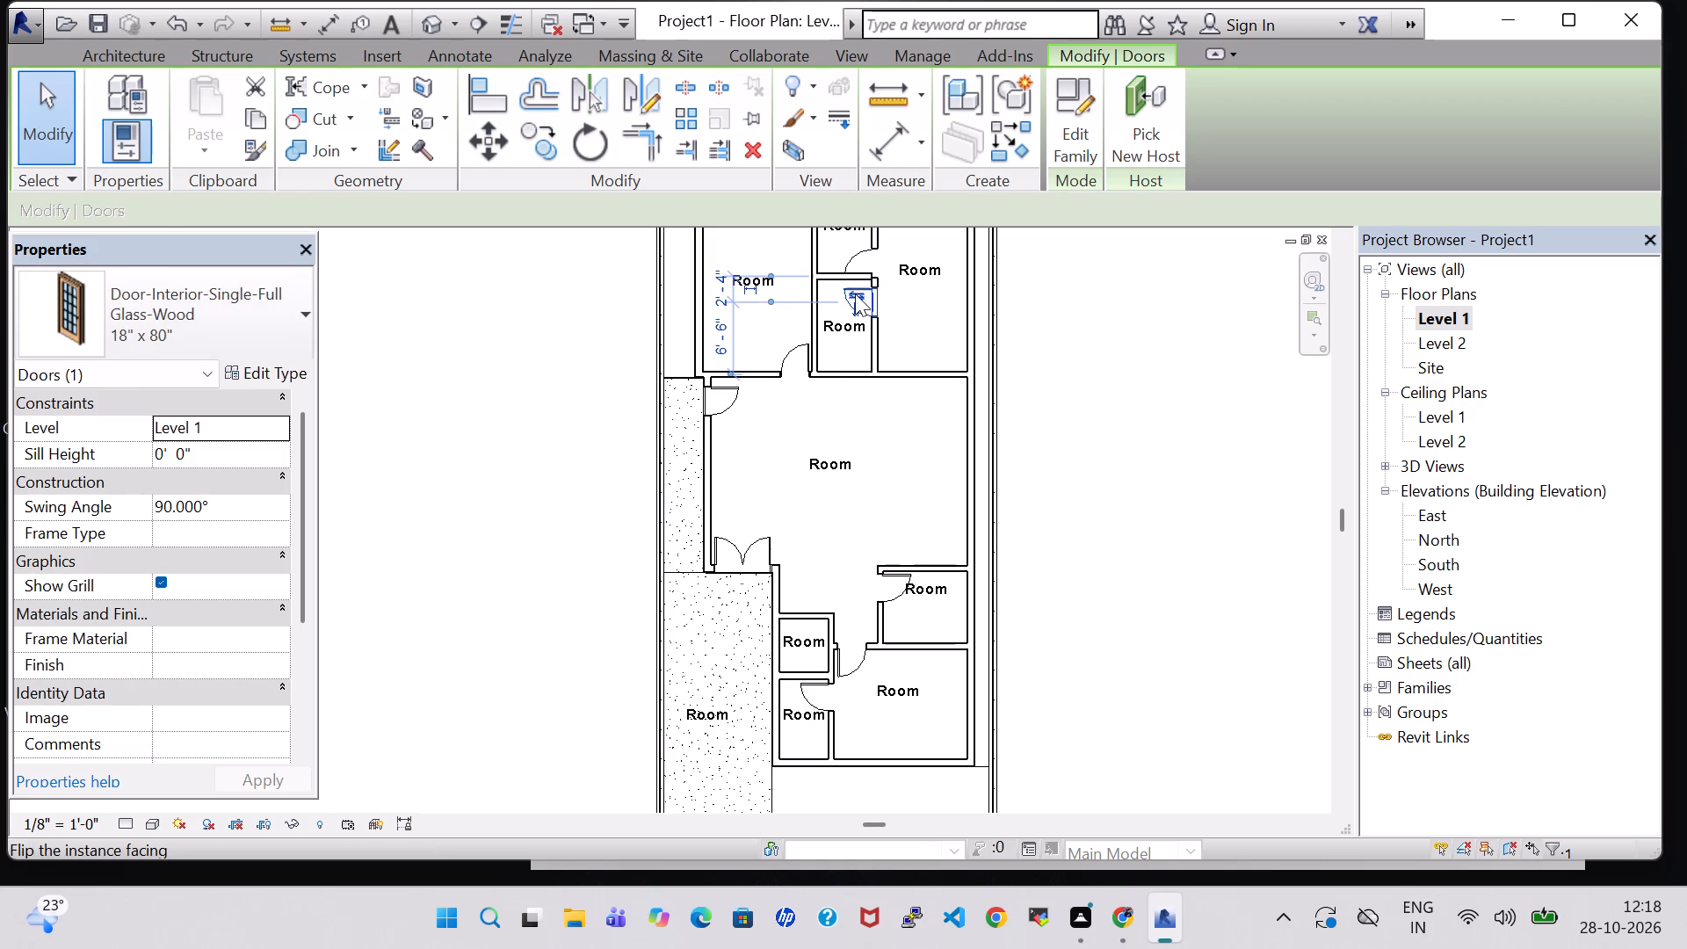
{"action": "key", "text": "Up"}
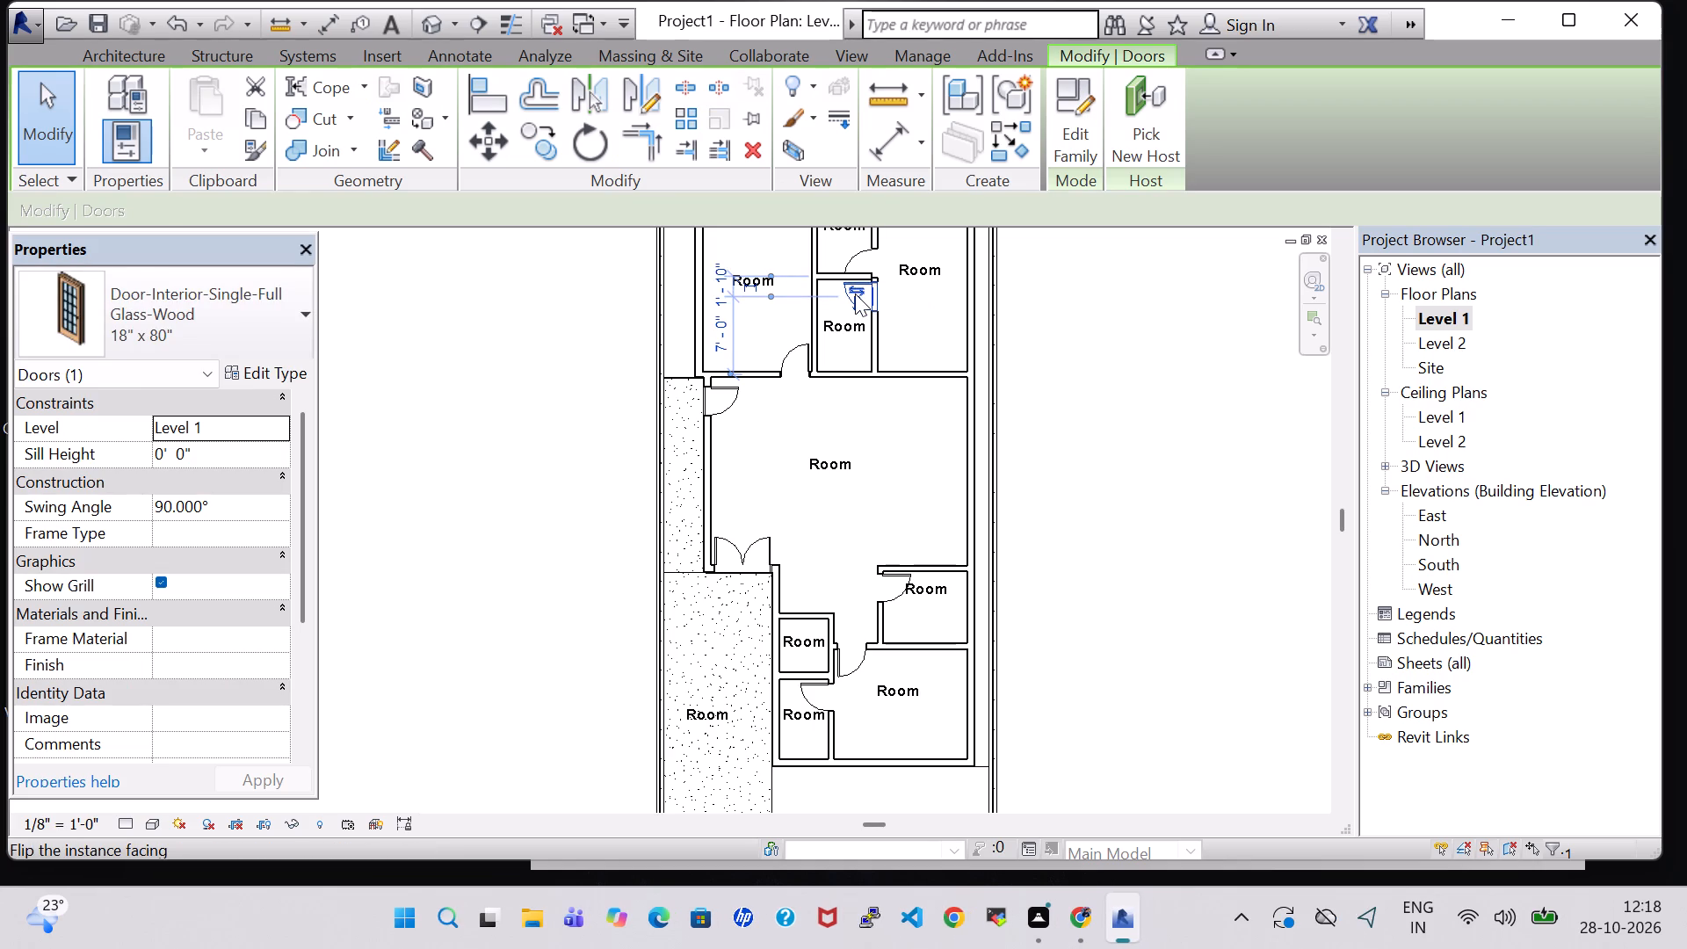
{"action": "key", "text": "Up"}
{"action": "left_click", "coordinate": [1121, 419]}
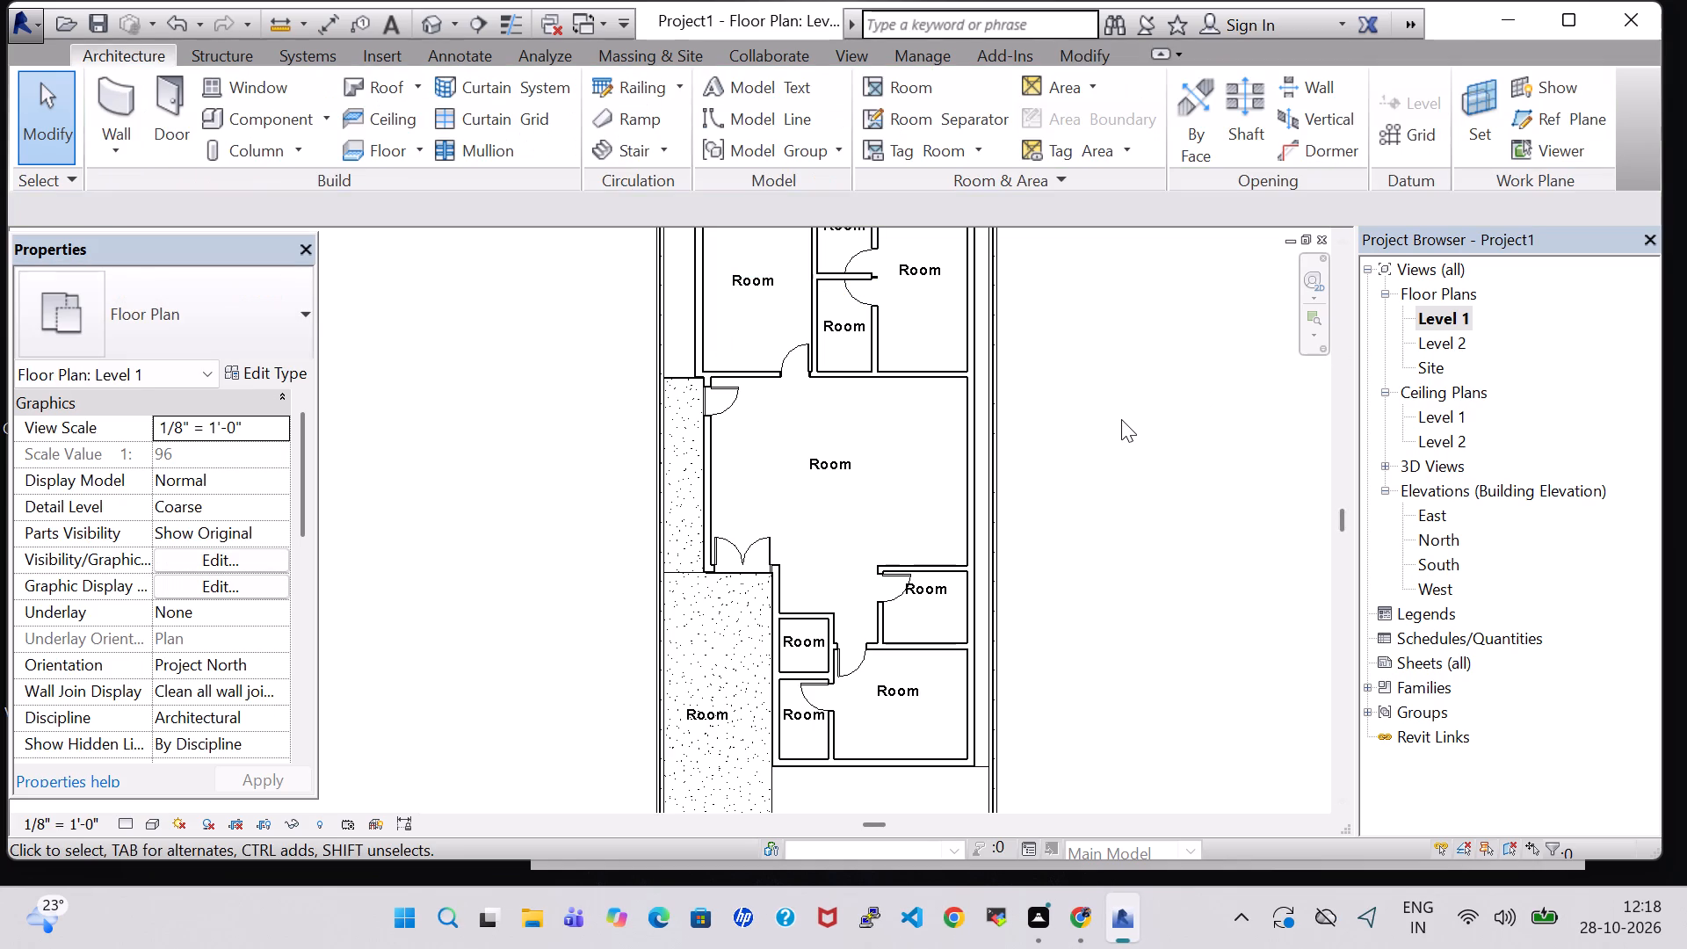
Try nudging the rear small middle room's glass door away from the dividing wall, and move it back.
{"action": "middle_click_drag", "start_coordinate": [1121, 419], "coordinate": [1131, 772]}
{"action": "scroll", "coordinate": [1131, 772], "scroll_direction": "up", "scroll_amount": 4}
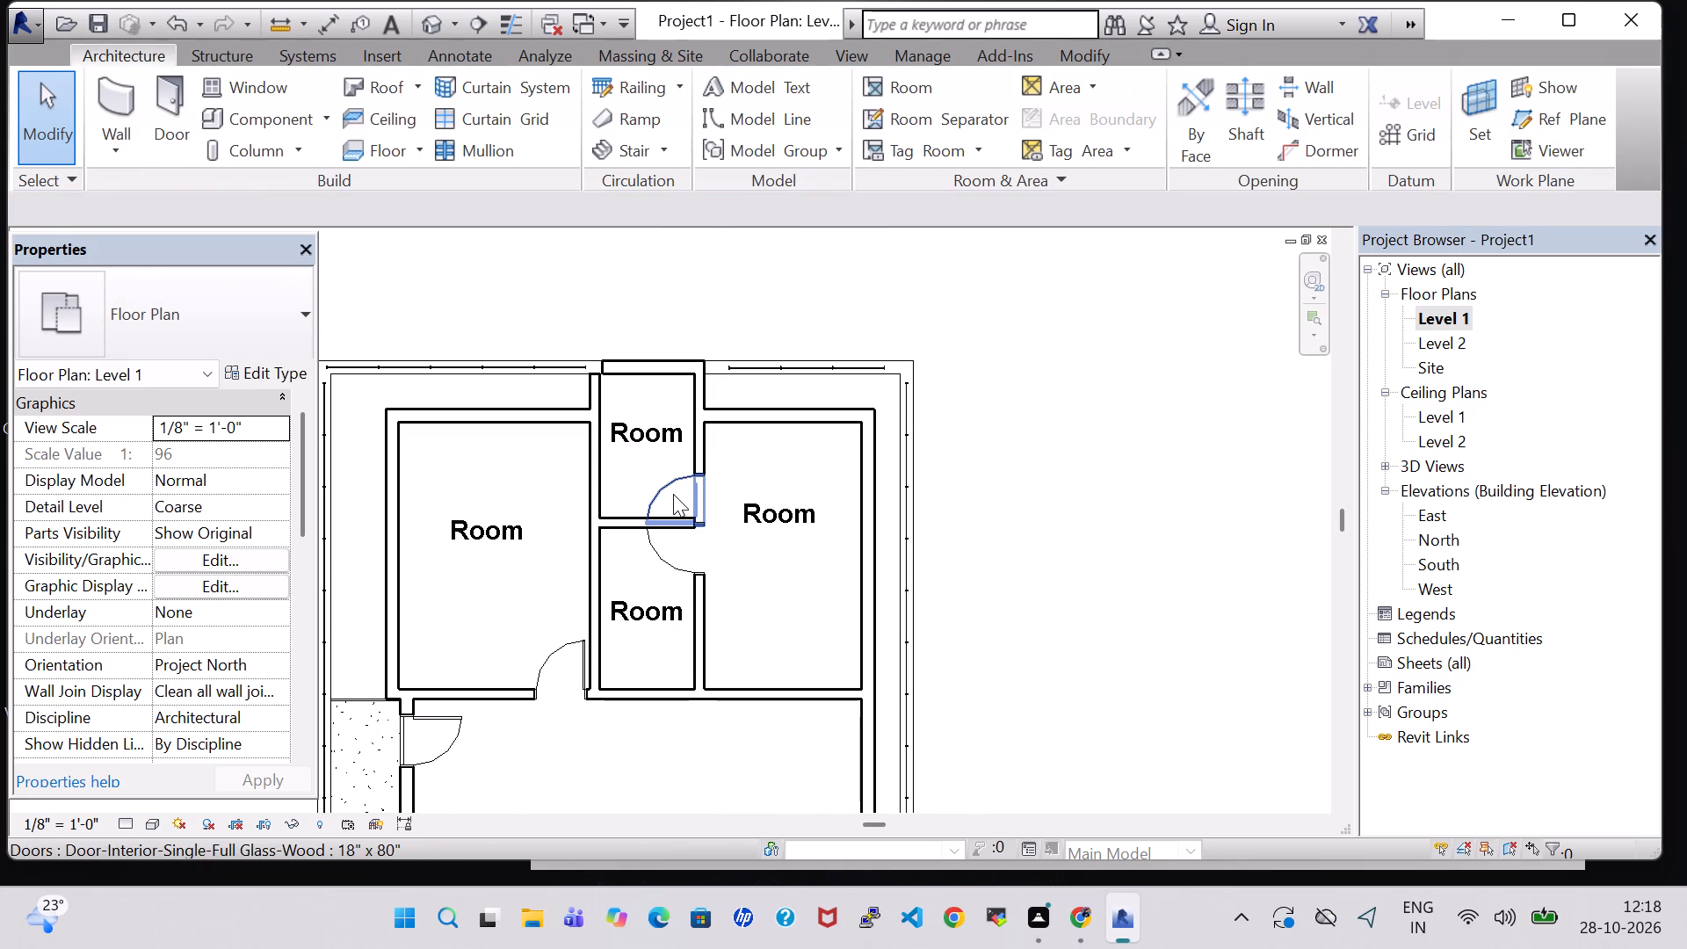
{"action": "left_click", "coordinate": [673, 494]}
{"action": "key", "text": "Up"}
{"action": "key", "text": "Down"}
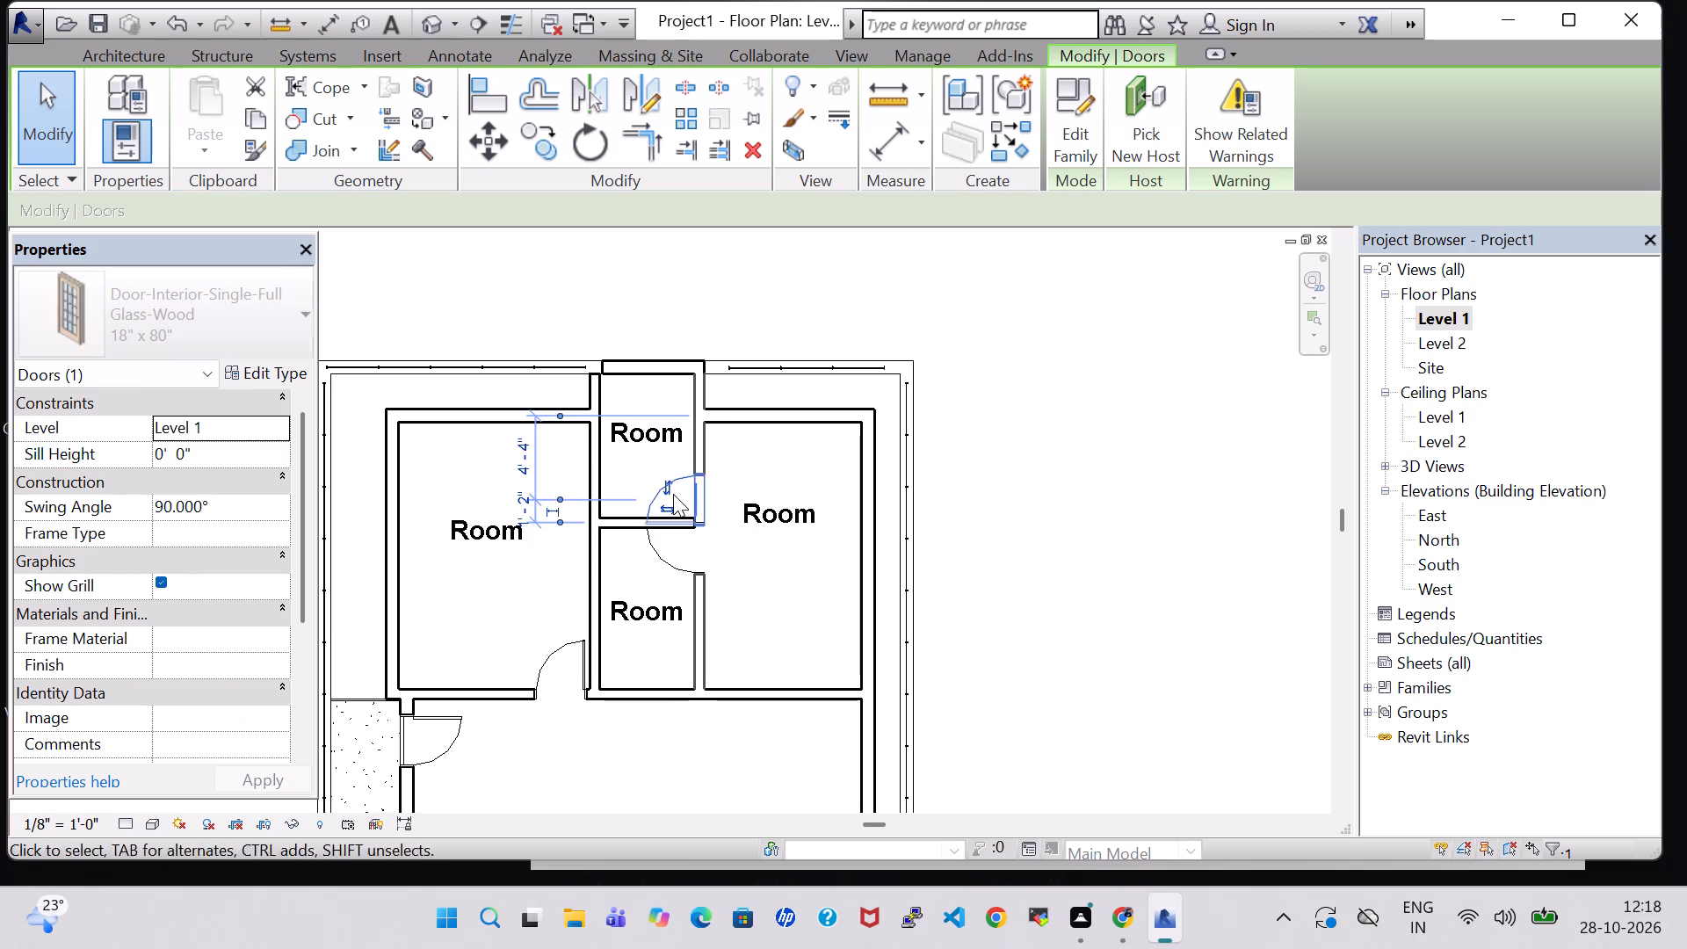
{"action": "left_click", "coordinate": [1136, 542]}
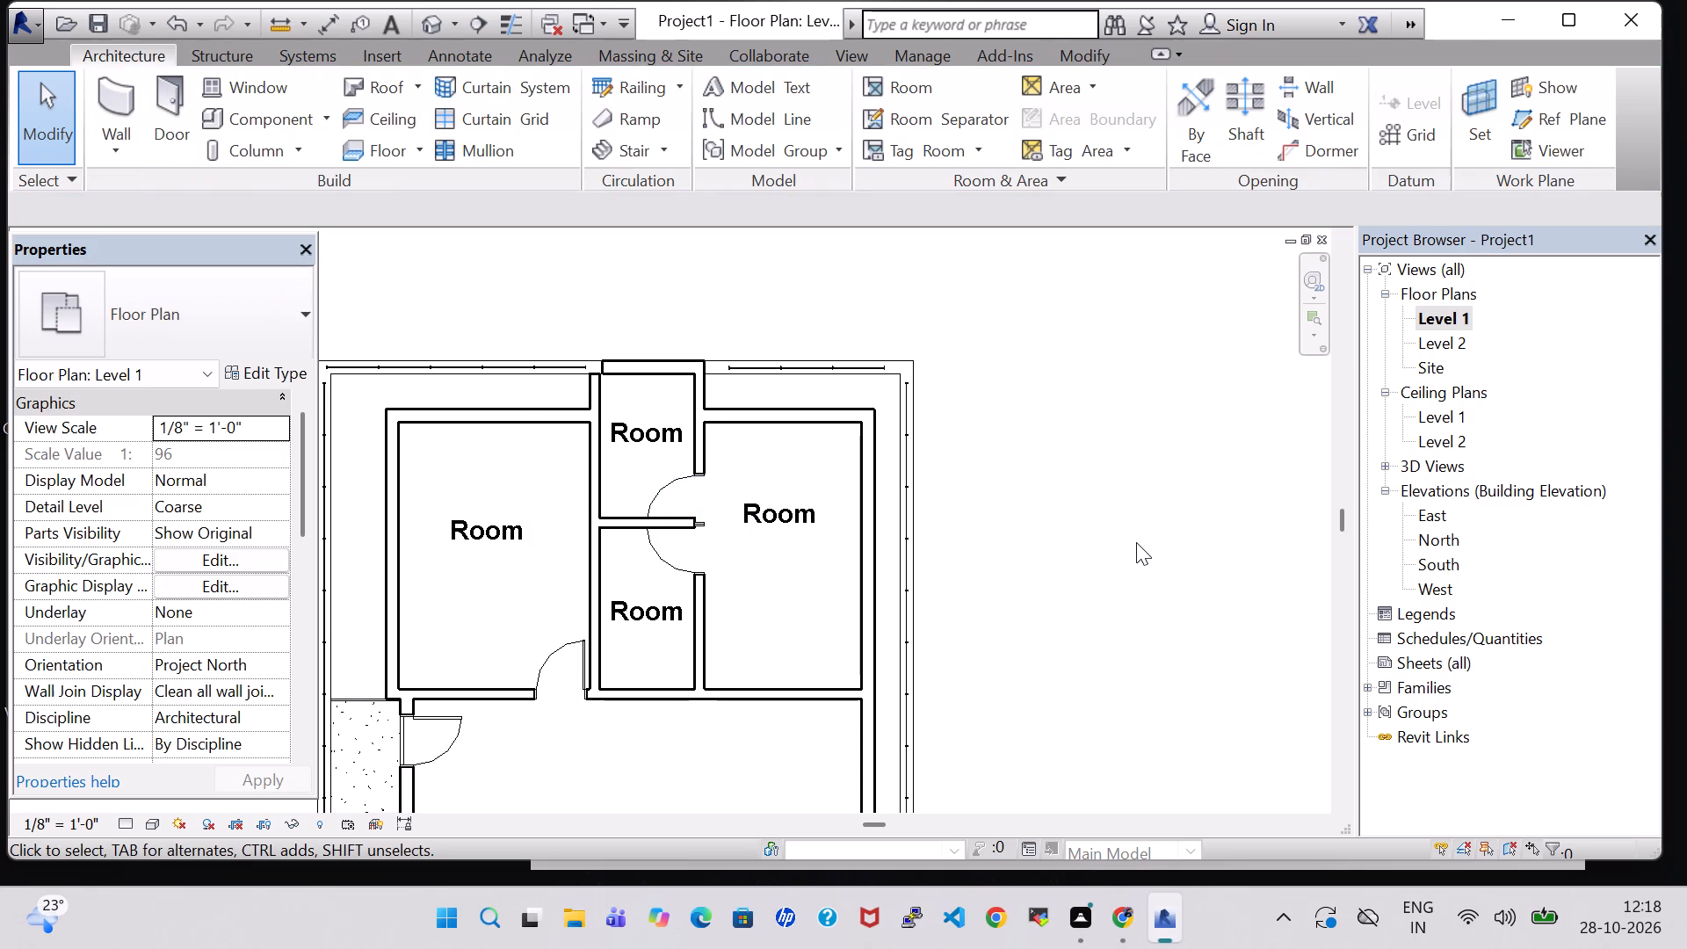
Check the type properties and dimensions of the rear small middle room's glass door.
{"action": "scroll", "coordinate": [1089, 547], "scroll_direction": "up", "scroll_amount": 4}
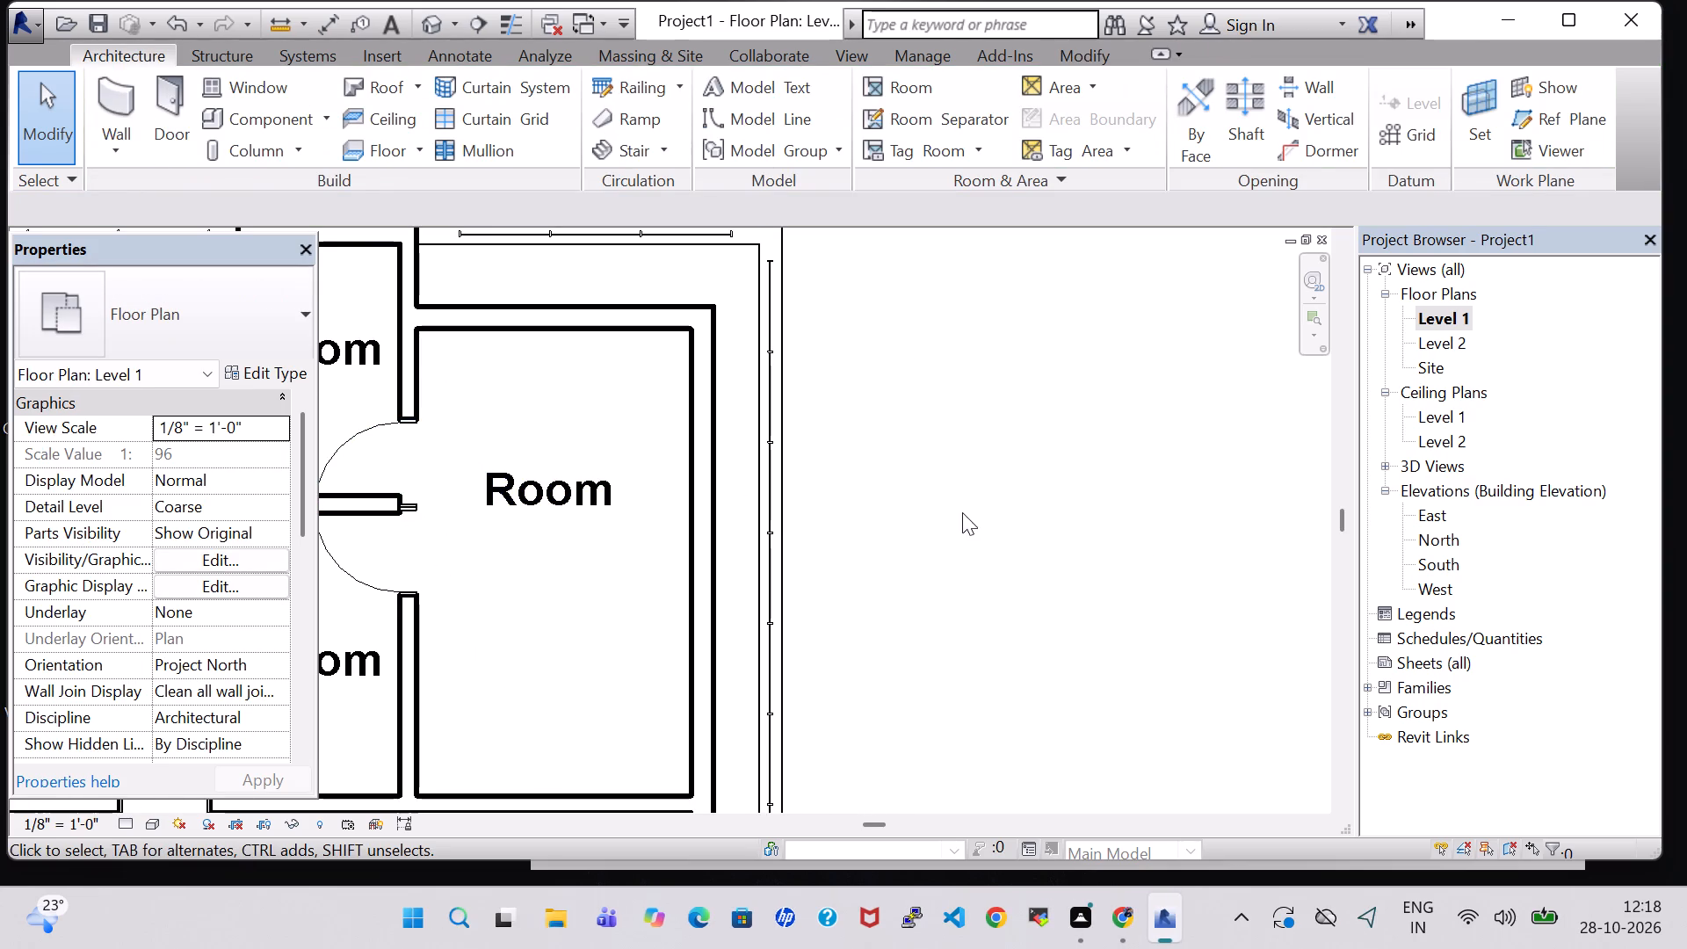
{"action": "left_click", "coordinate": [957, 512]}
{"action": "scroll", "coordinate": [961, 512], "scroll_direction": "down", "scroll_amount": 4}
{"action": "middle_click", "coordinate": [1063, 534]}
{"action": "scroll", "coordinate": [1063, 534], "scroll_direction": "down", "scroll_amount": 3}
{"action": "middle_click_drag", "start_coordinate": [1068, 547], "coordinate": [1056, 438]}
{"action": "left_click", "coordinate": [760, 387]}
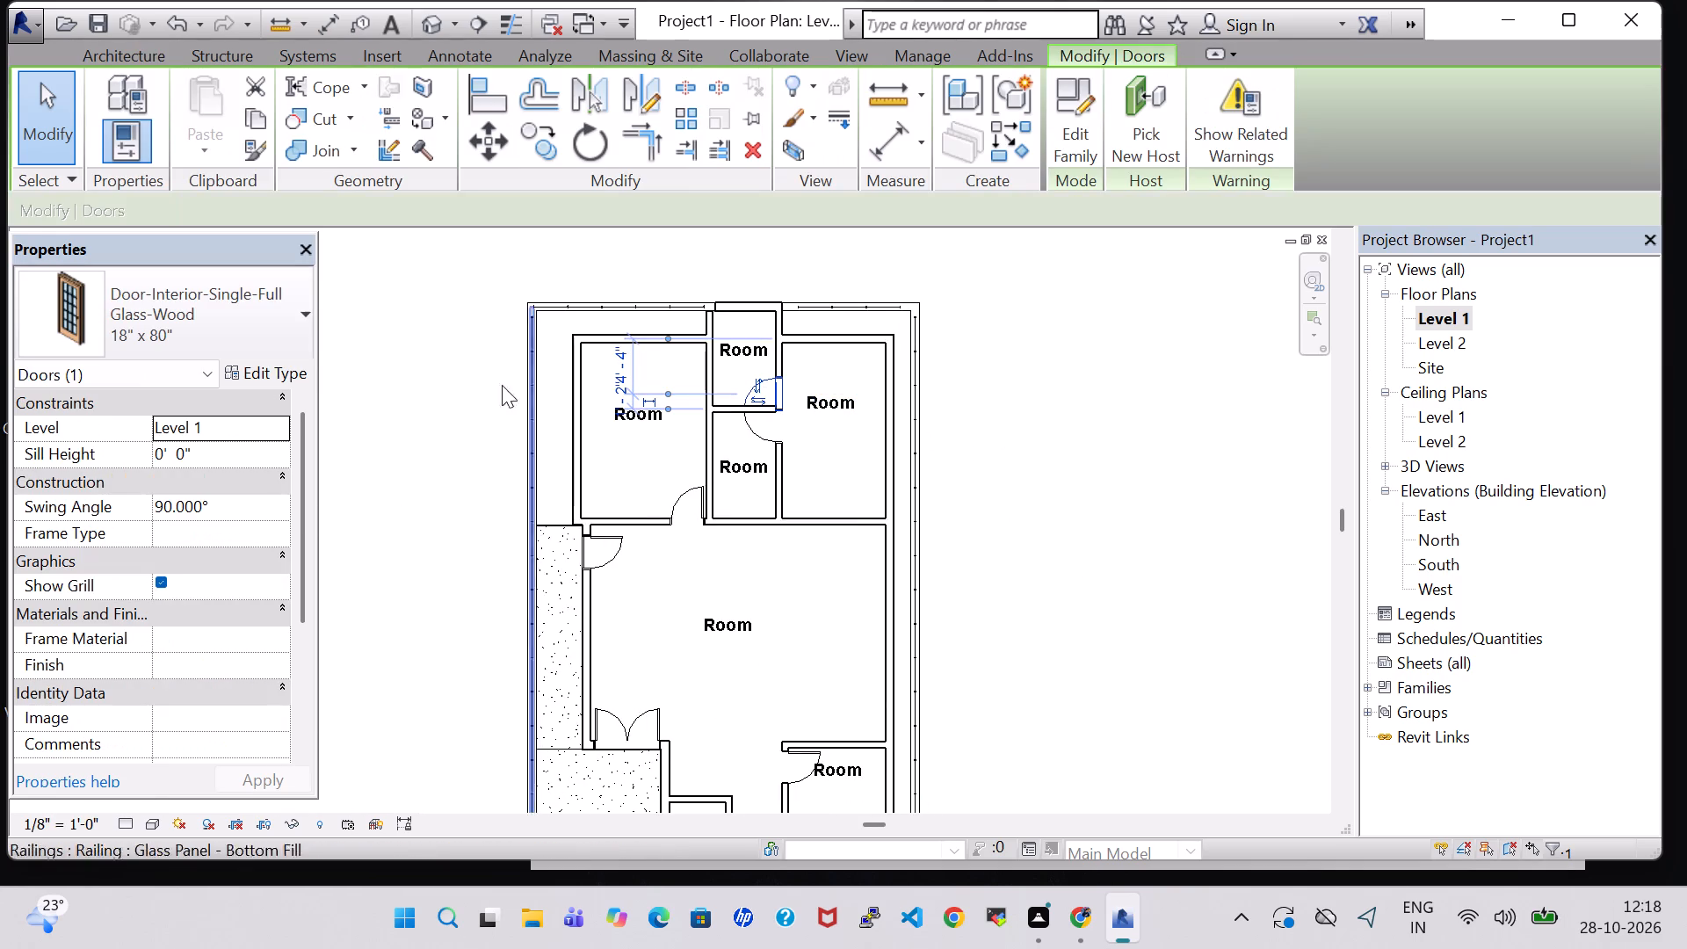
{"action": "left_click", "coordinate": [258, 365]}
{"action": "left_click", "coordinate": [1064, 123]}
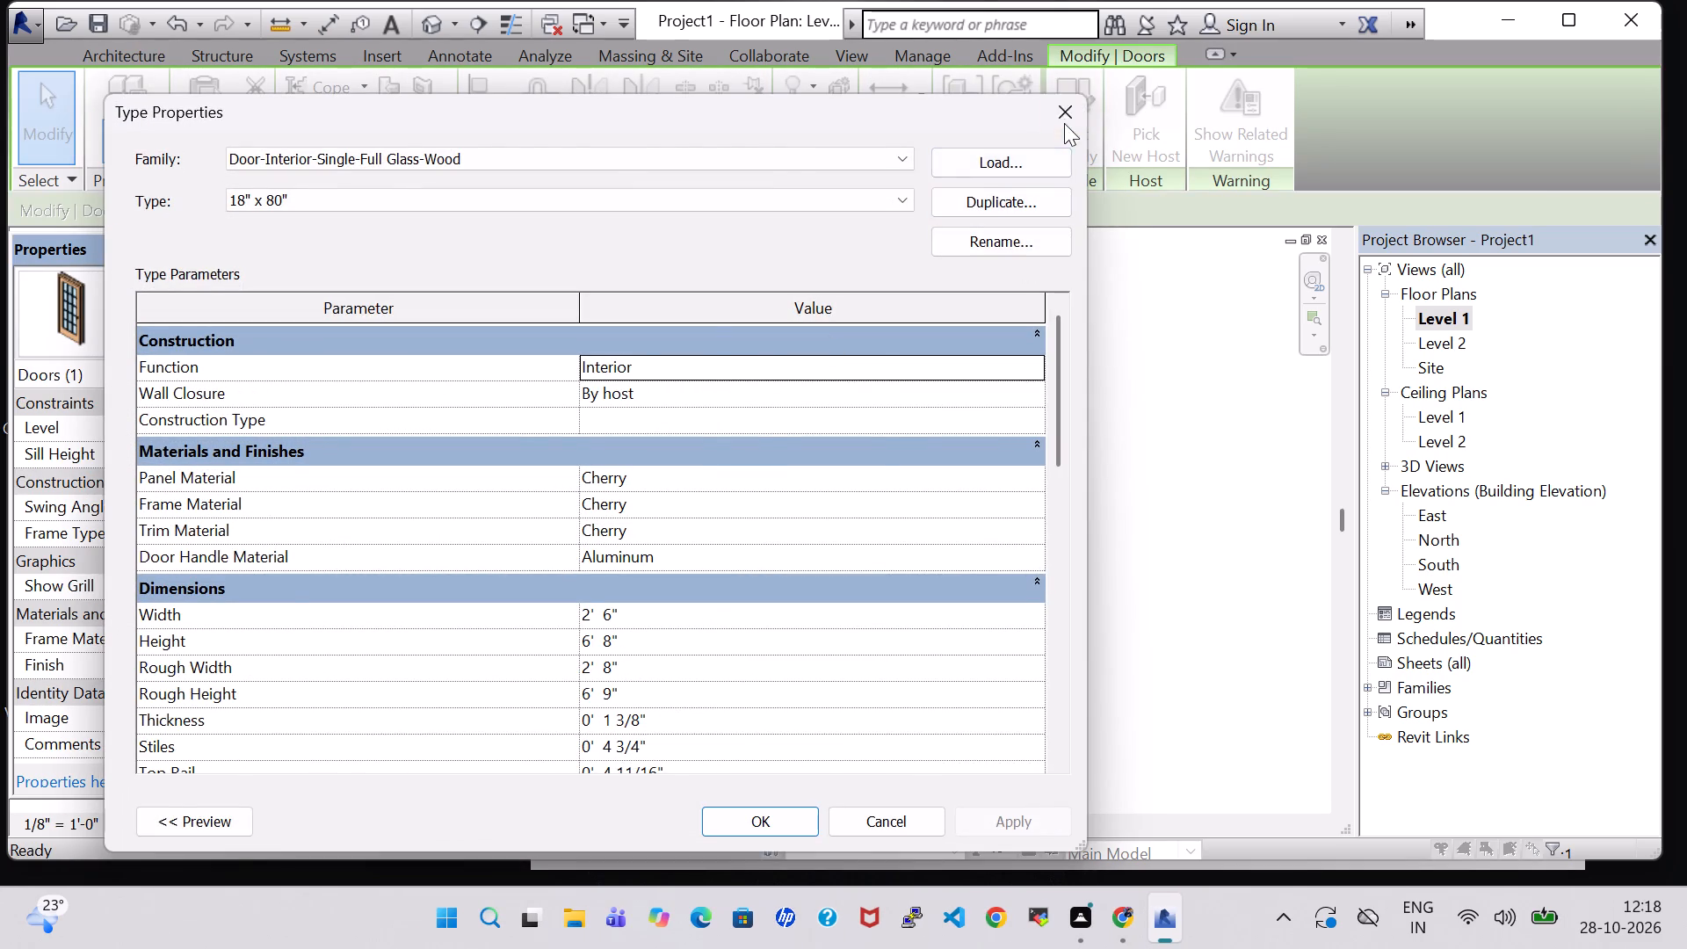
{"action": "left_click", "coordinate": [1119, 411]}
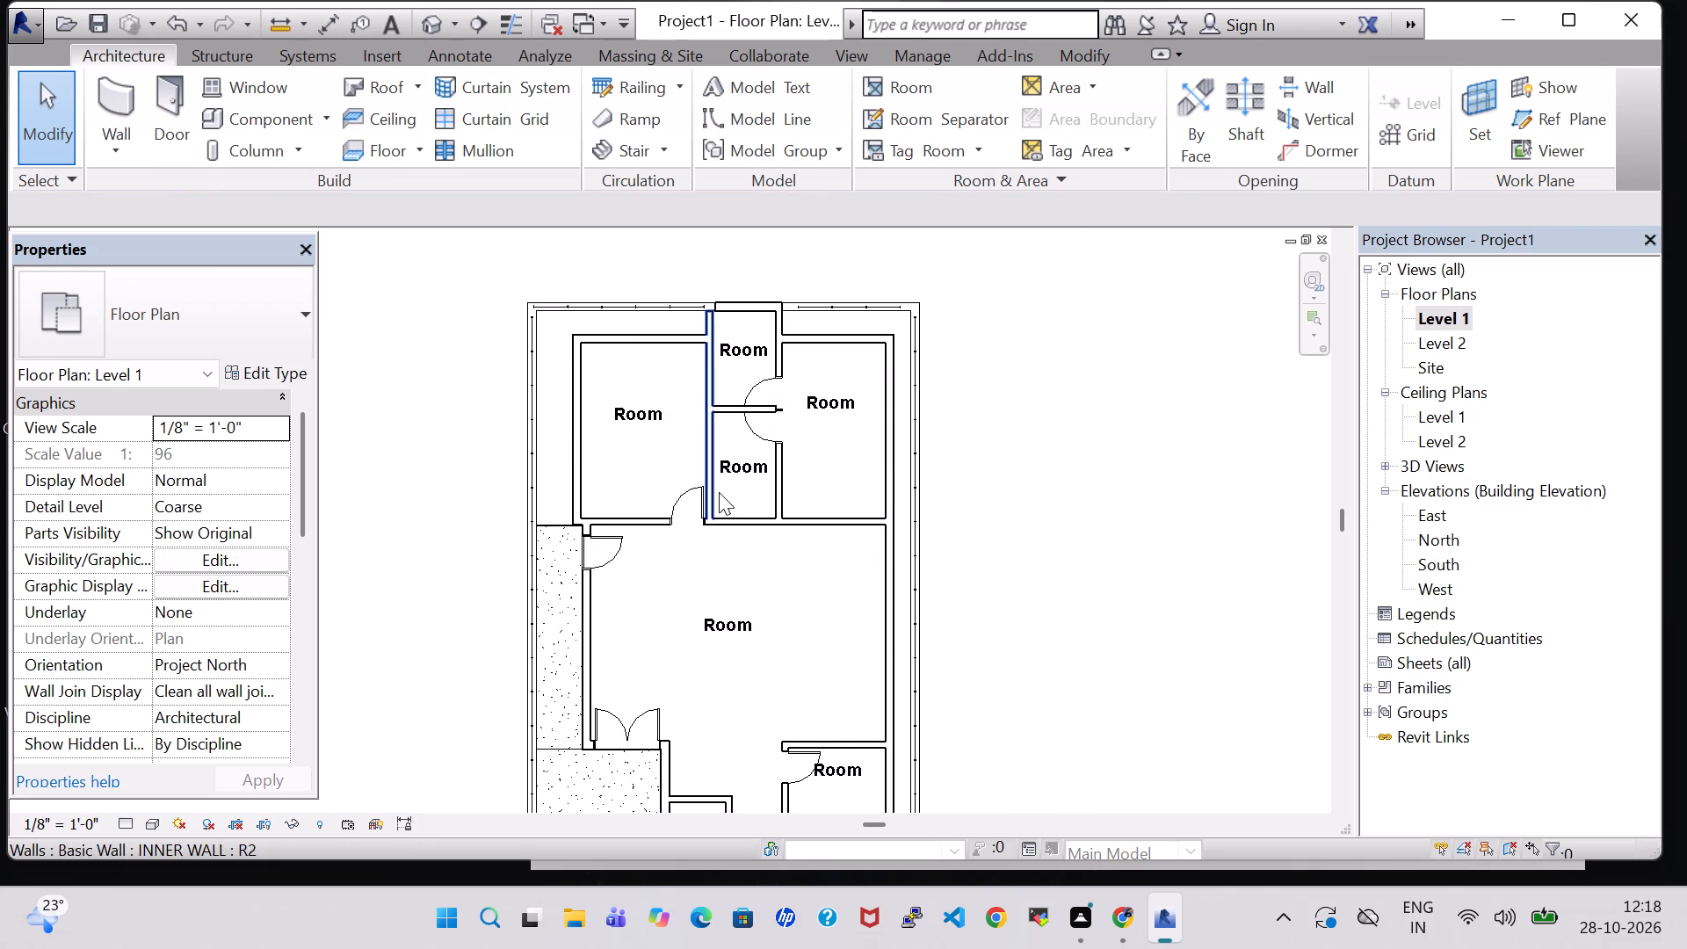
Place an 18" x 80" glass door in the rear wall of the small room below the central room, 2'-6" from each side, swinging inward.
{"action": "middle_click_drag", "start_coordinate": [1063, 510], "coordinate": [1006, 467]}
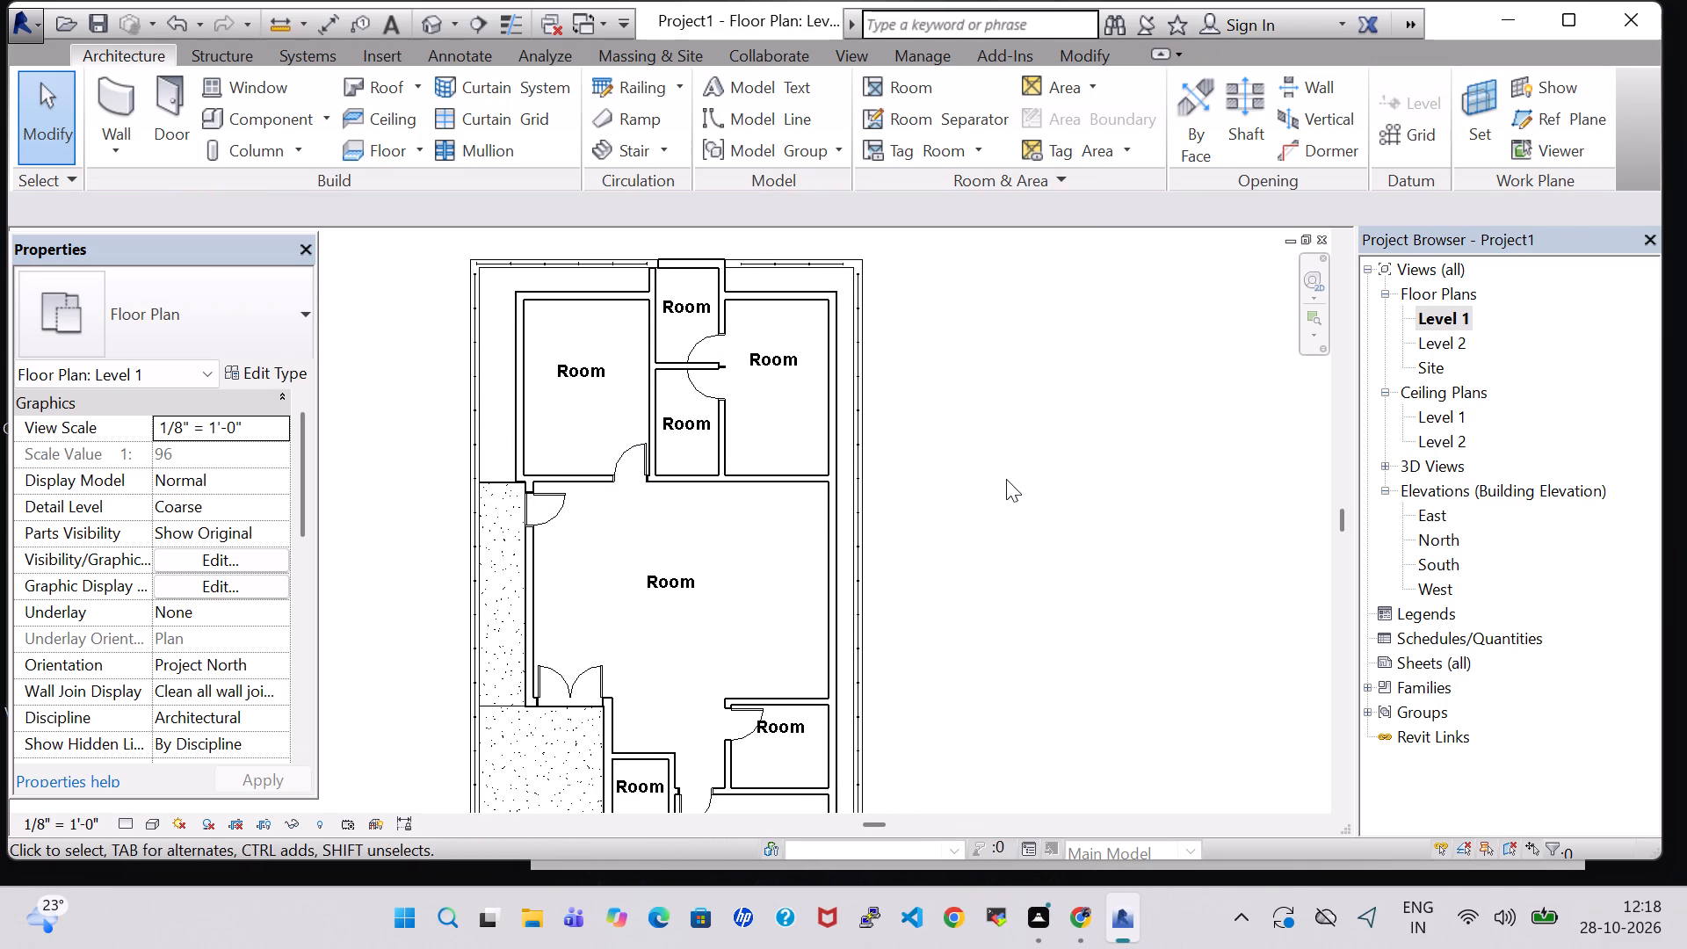
{"action": "middle_click_drag", "start_coordinate": [1006, 517], "coordinate": [1001, 344]}
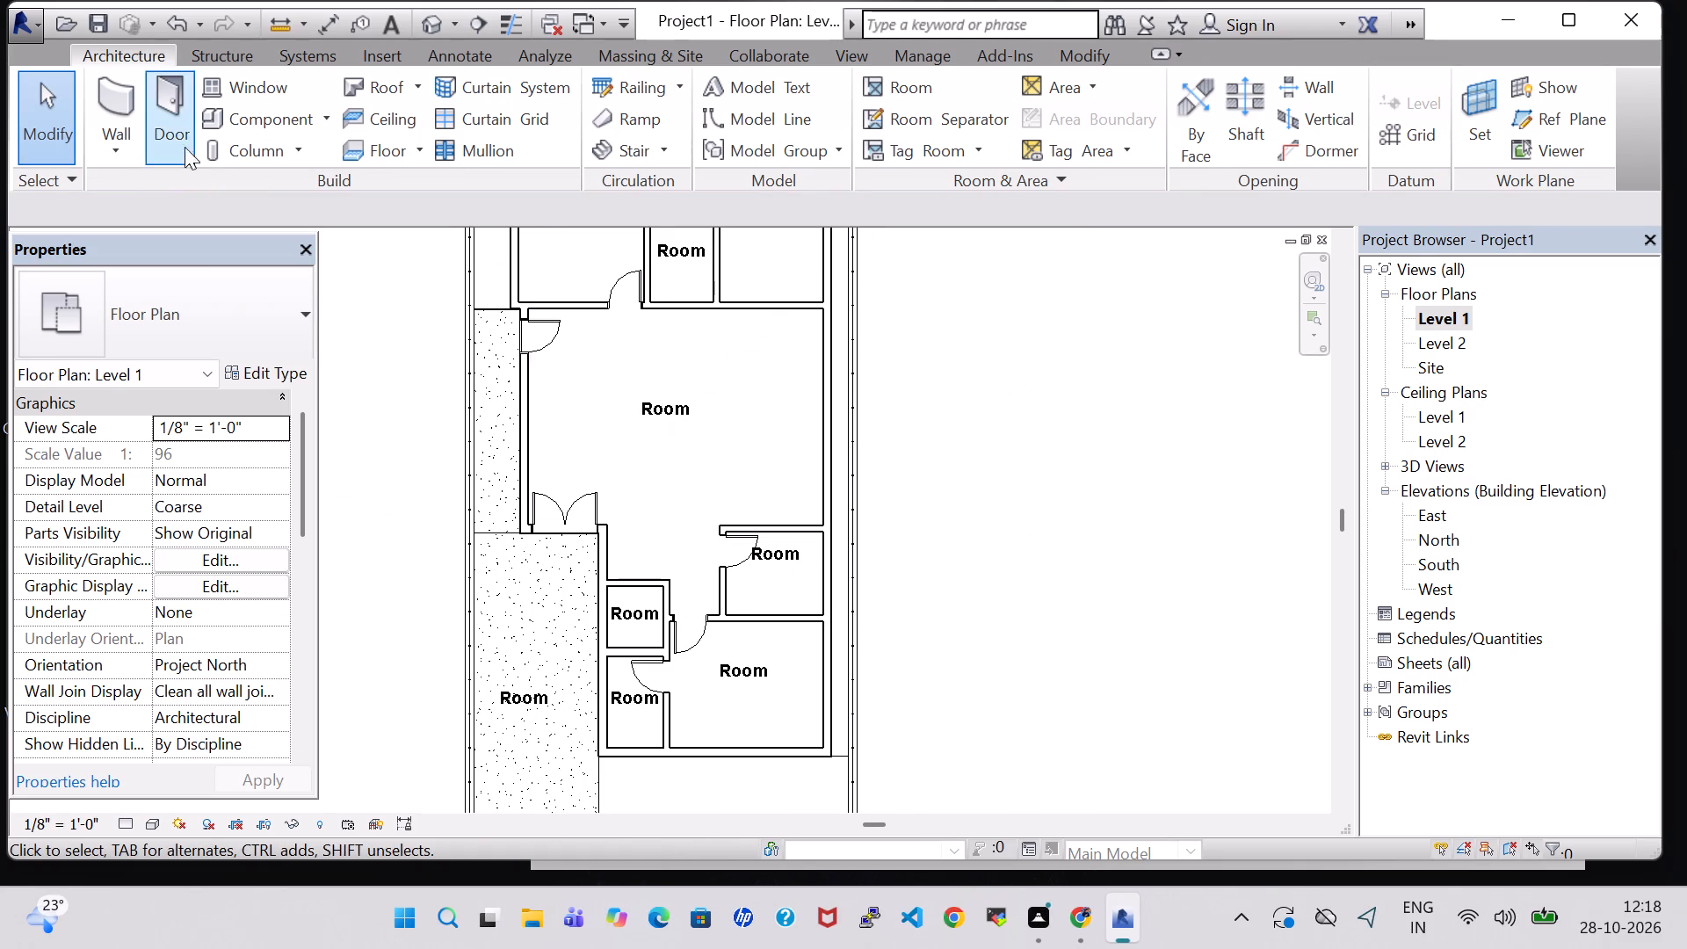
{"action": "left_click", "coordinate": [176, 104]}
{"action": "scroll", "coordinate": [619, 608], "scroll_direction": "up", "scroll_amount": 4}
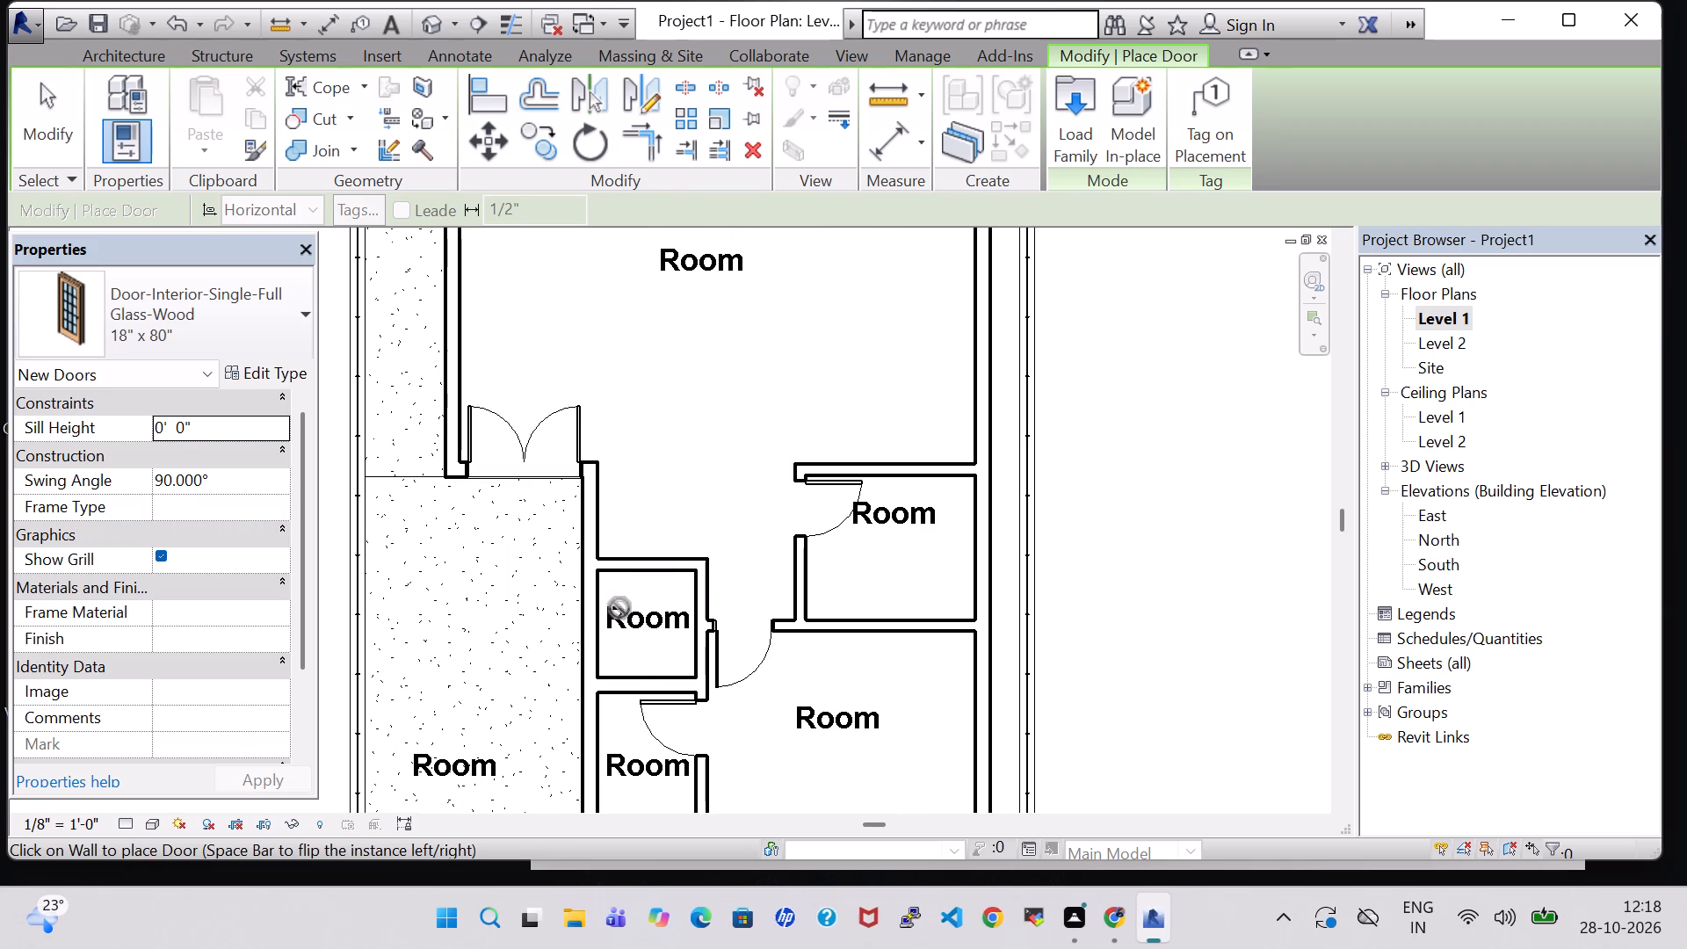
{"action": "left_click", "coordinate": [652, 572]}
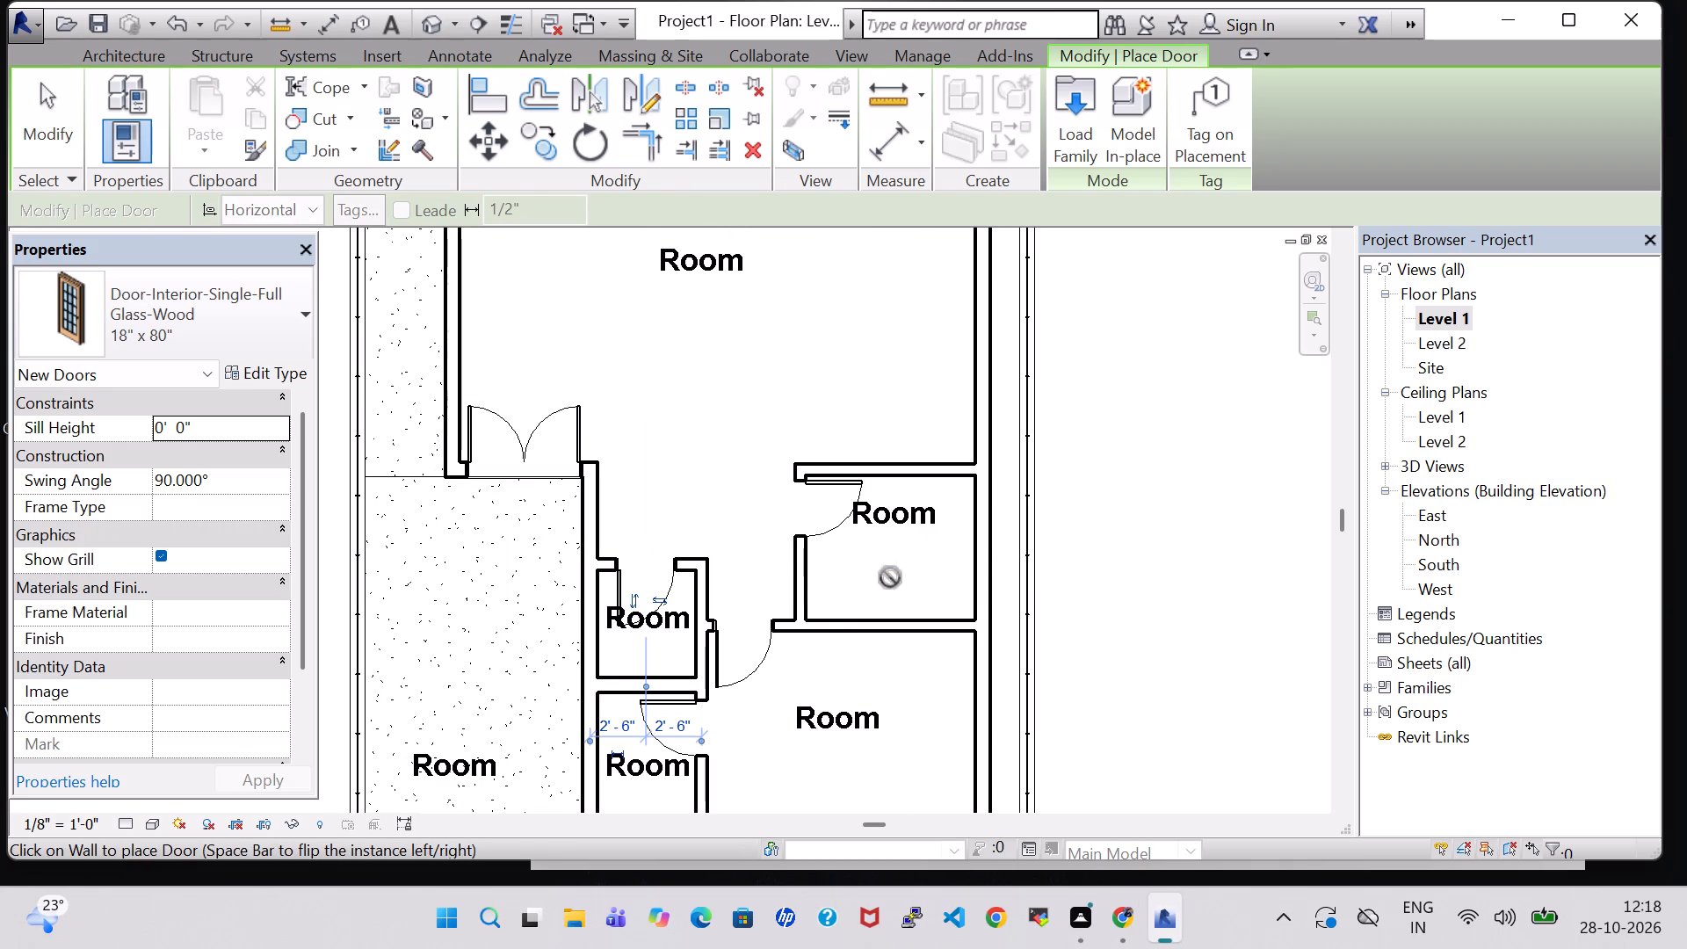
{"action": "key", "text": "Escape"}
{"action": "key", "text": "Escape"}
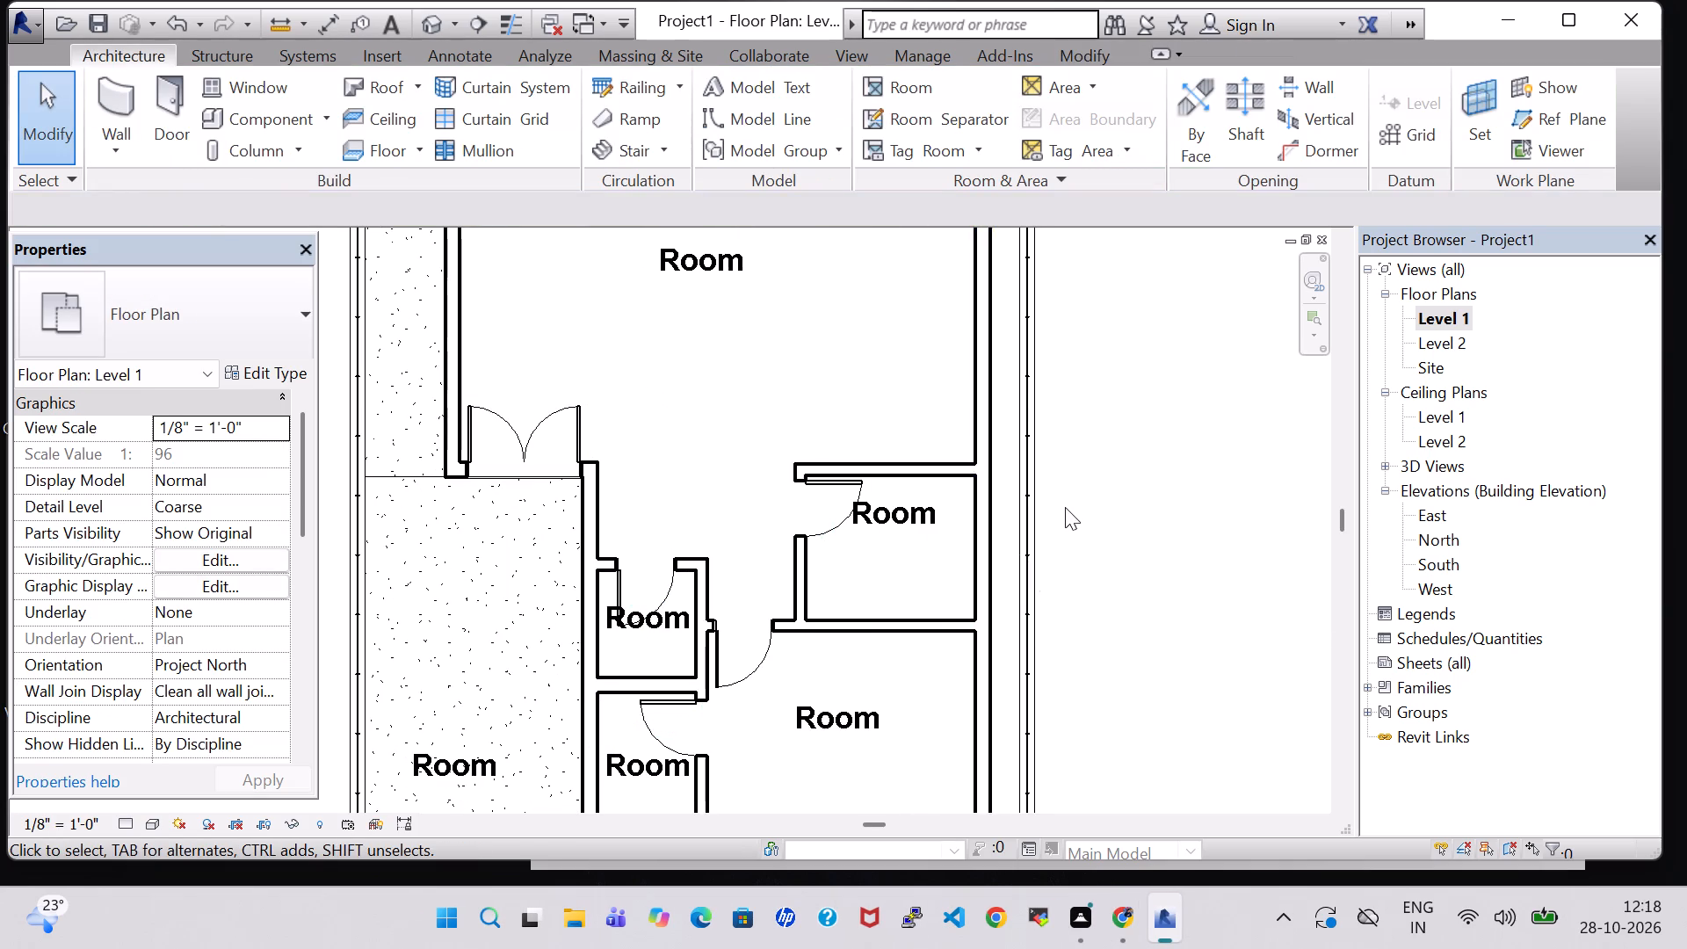
Check the type properties and dimensions of the glass door in the small room below the central room.
{"action": "scroll", "coordinate": [1065, 507], "scroll_direction": "down", "scroll_amount": 6}
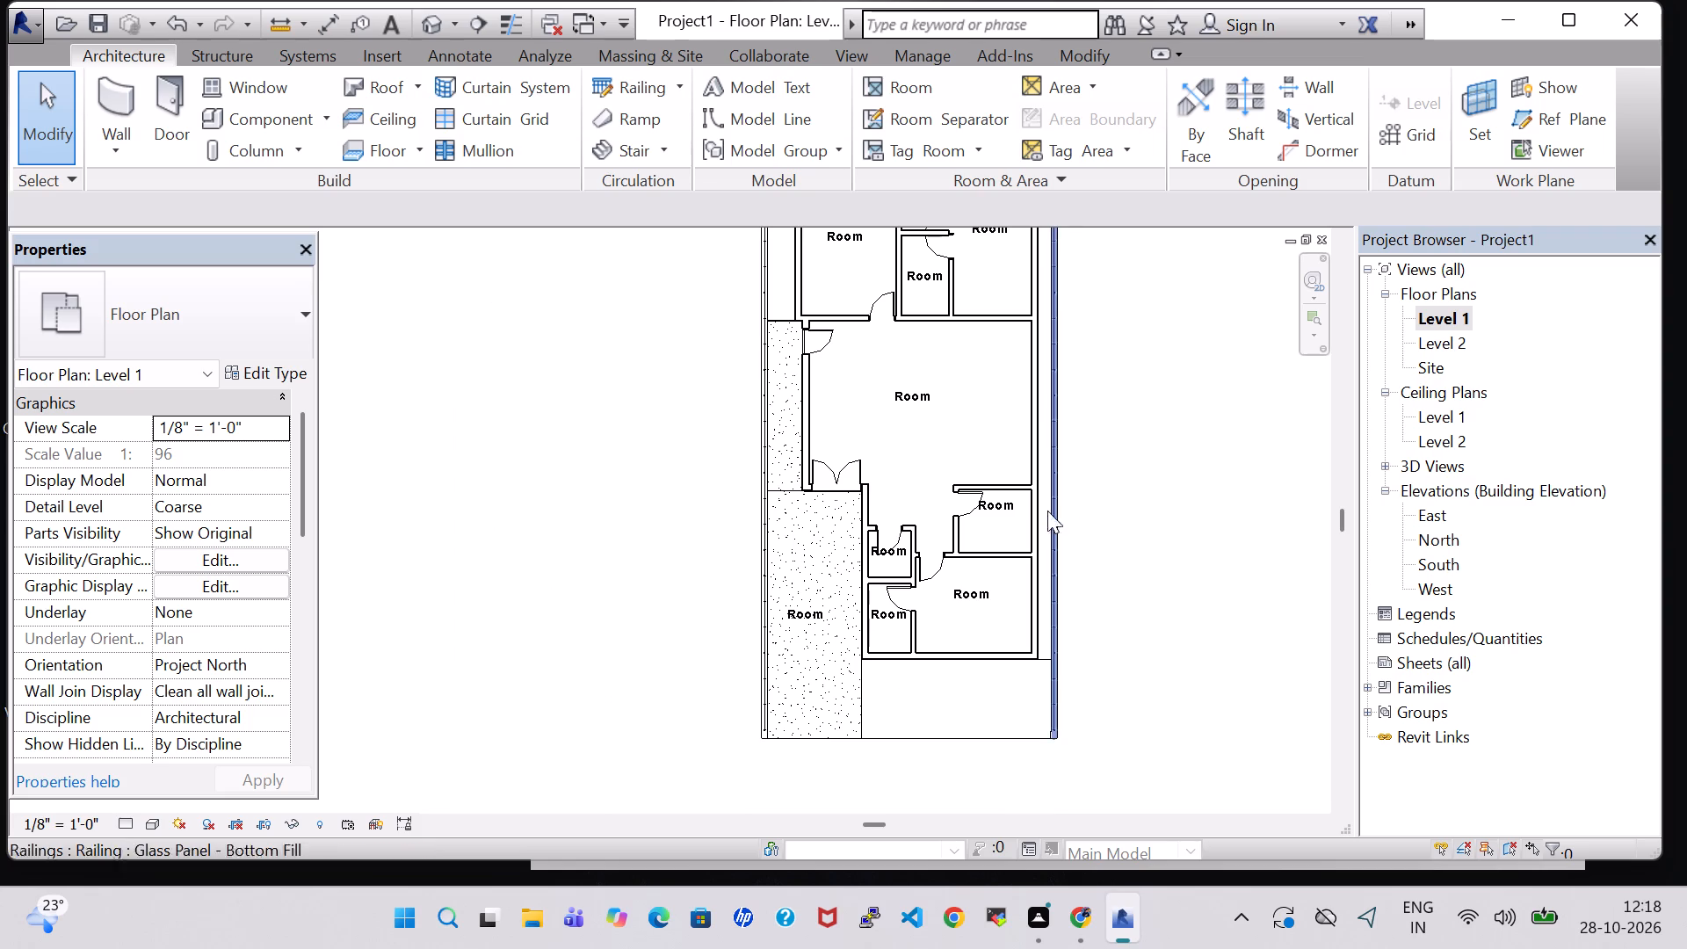
{"action": "left_click", "coordinate": [888, 547]}
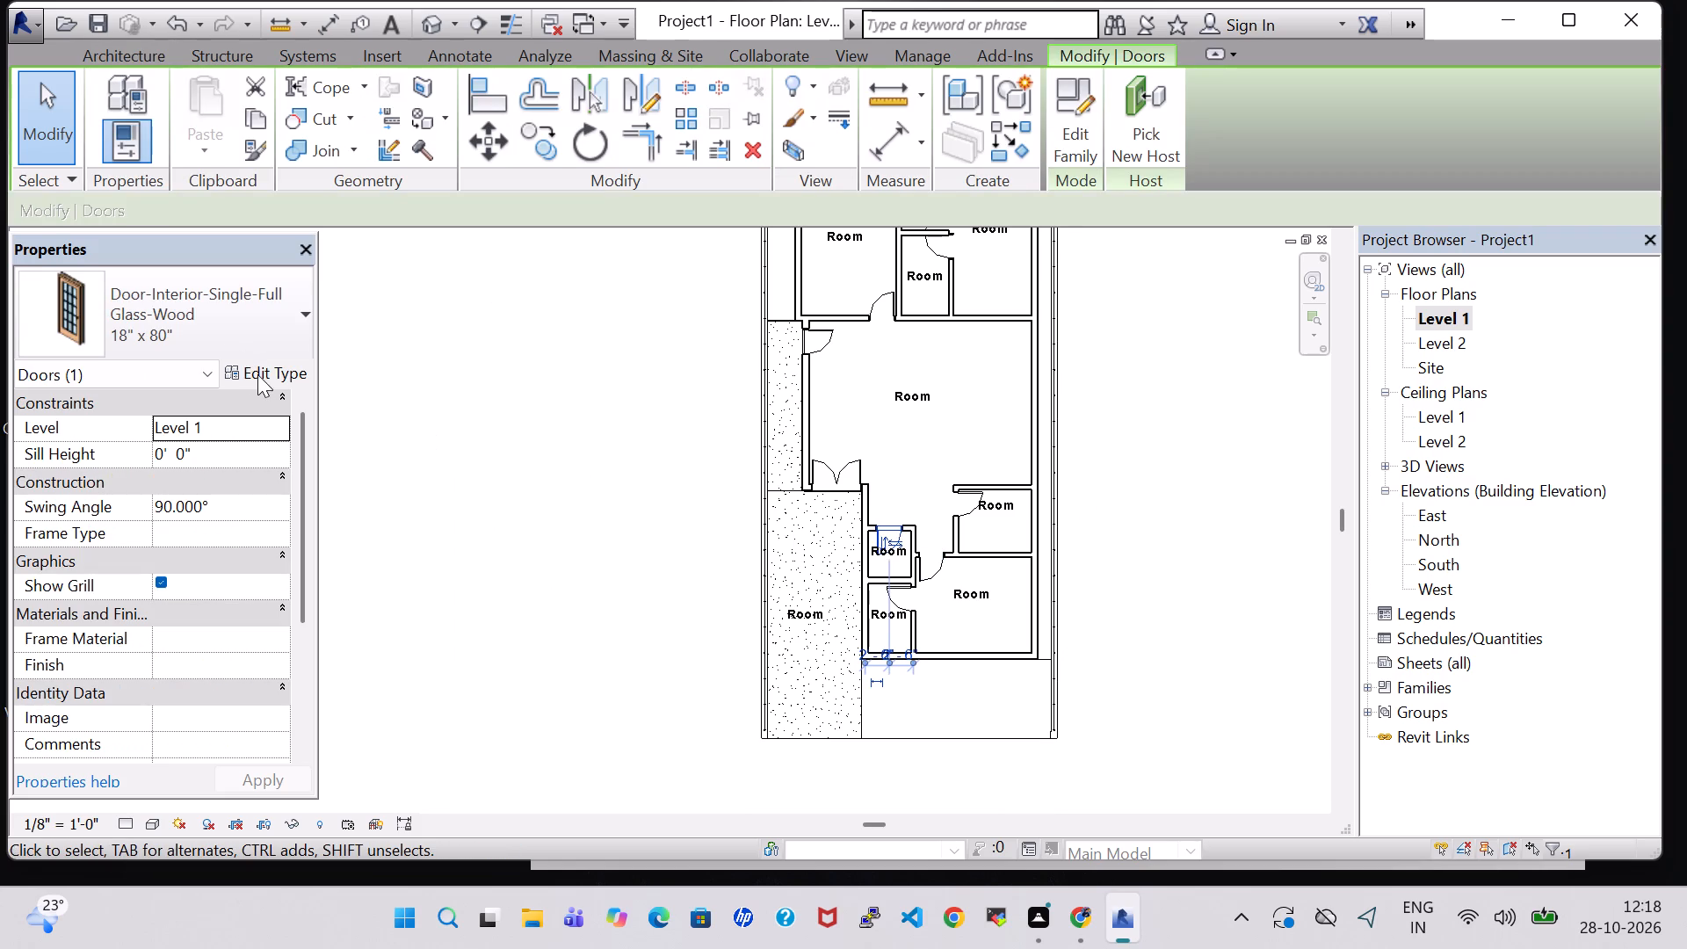
{"action": "left_click", "coordinate": [257, 374]}
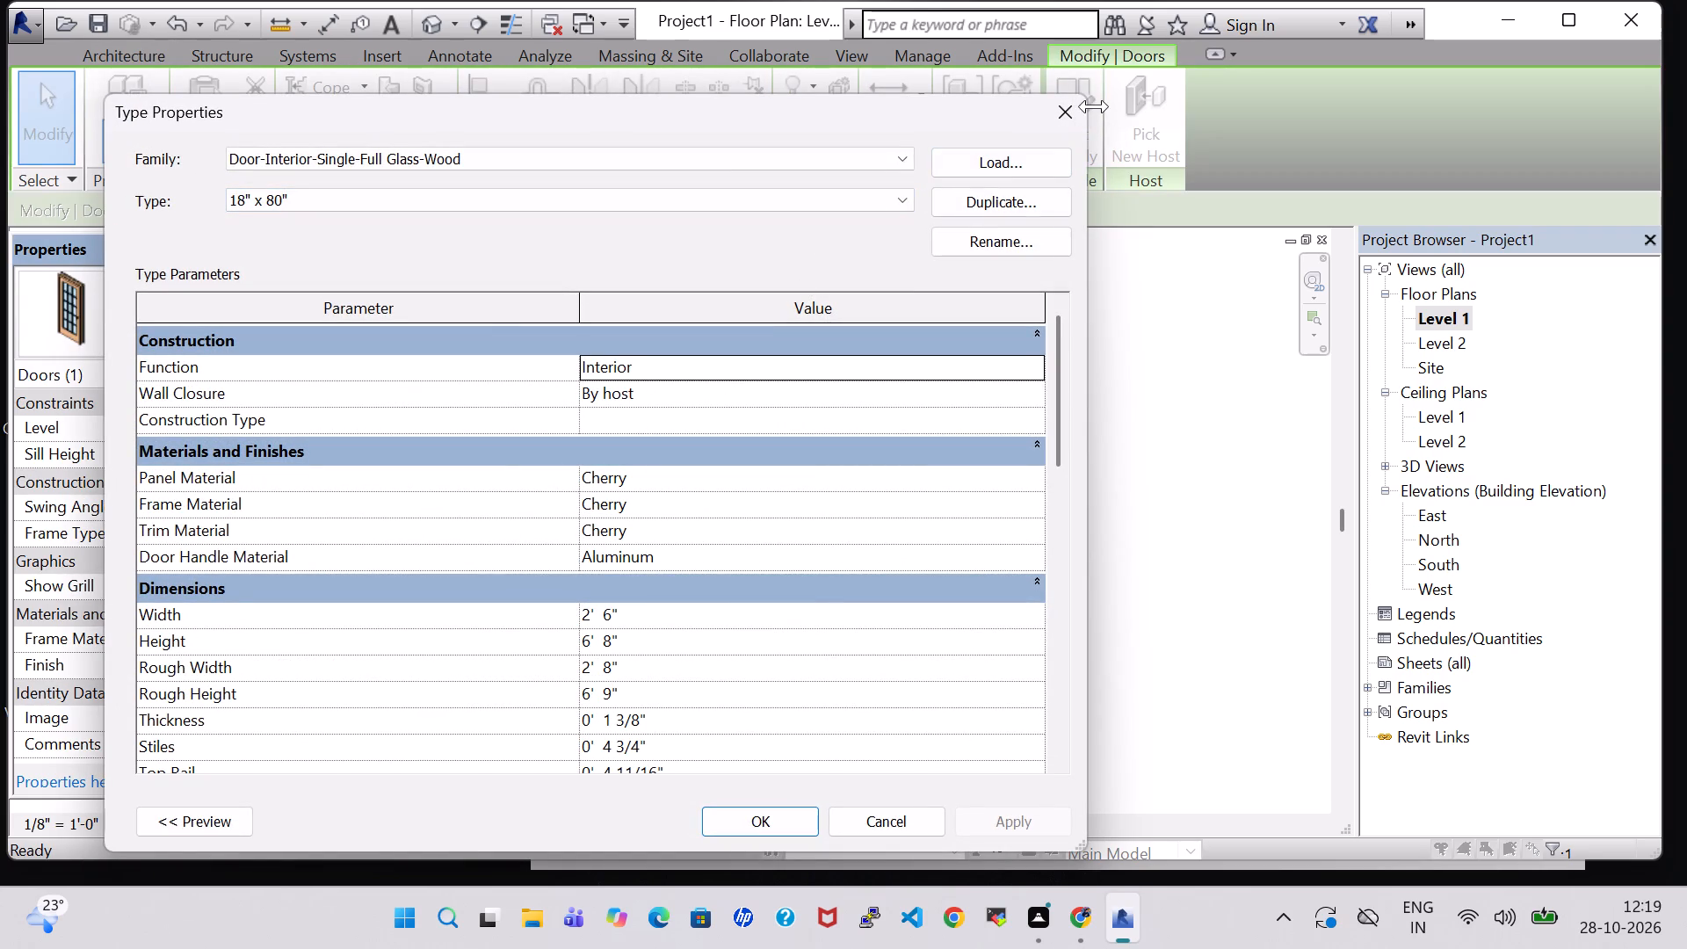
{"action": "left_click", "coordinate": [1074, 113]}
{"action": "left_click", "coordinate": [1121, 388]}
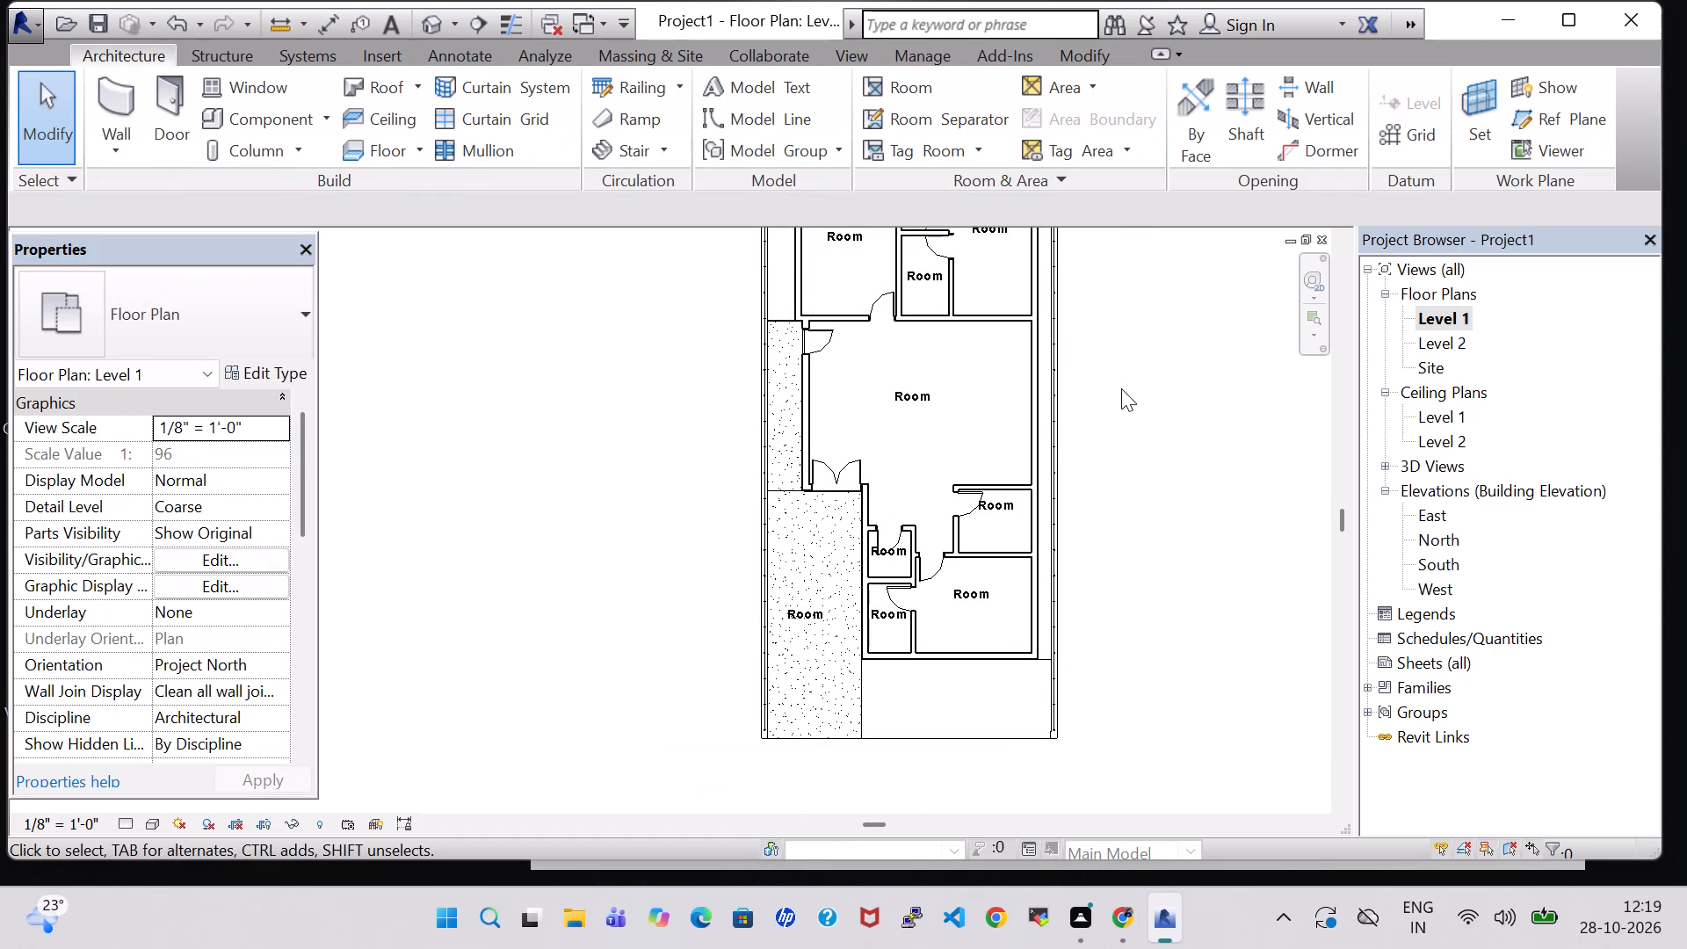
Delete the two glass doors between the rear-right room and the two small middle rooms.
{"action": "scroll", "coordinate": [1119, 388], "scroll_direction": "down", "scroll_amount": 2}
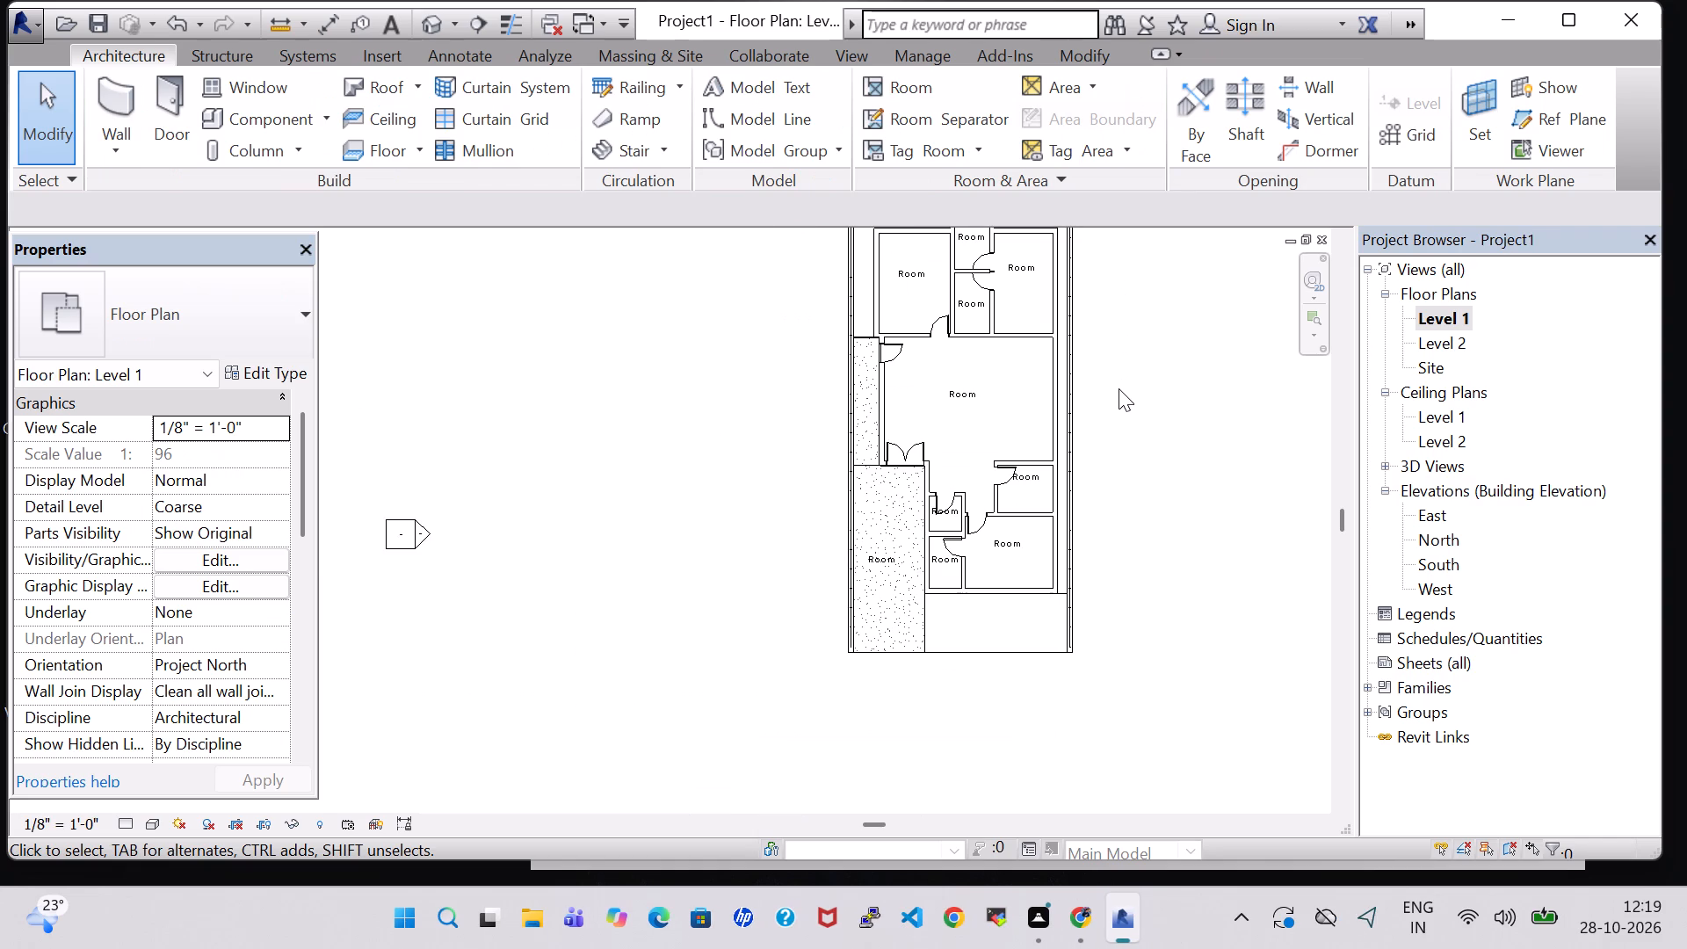
{"action": "scroll", "coordinate": [1119, 388], "scroll_direction": "up", "scroll_amount": 4}
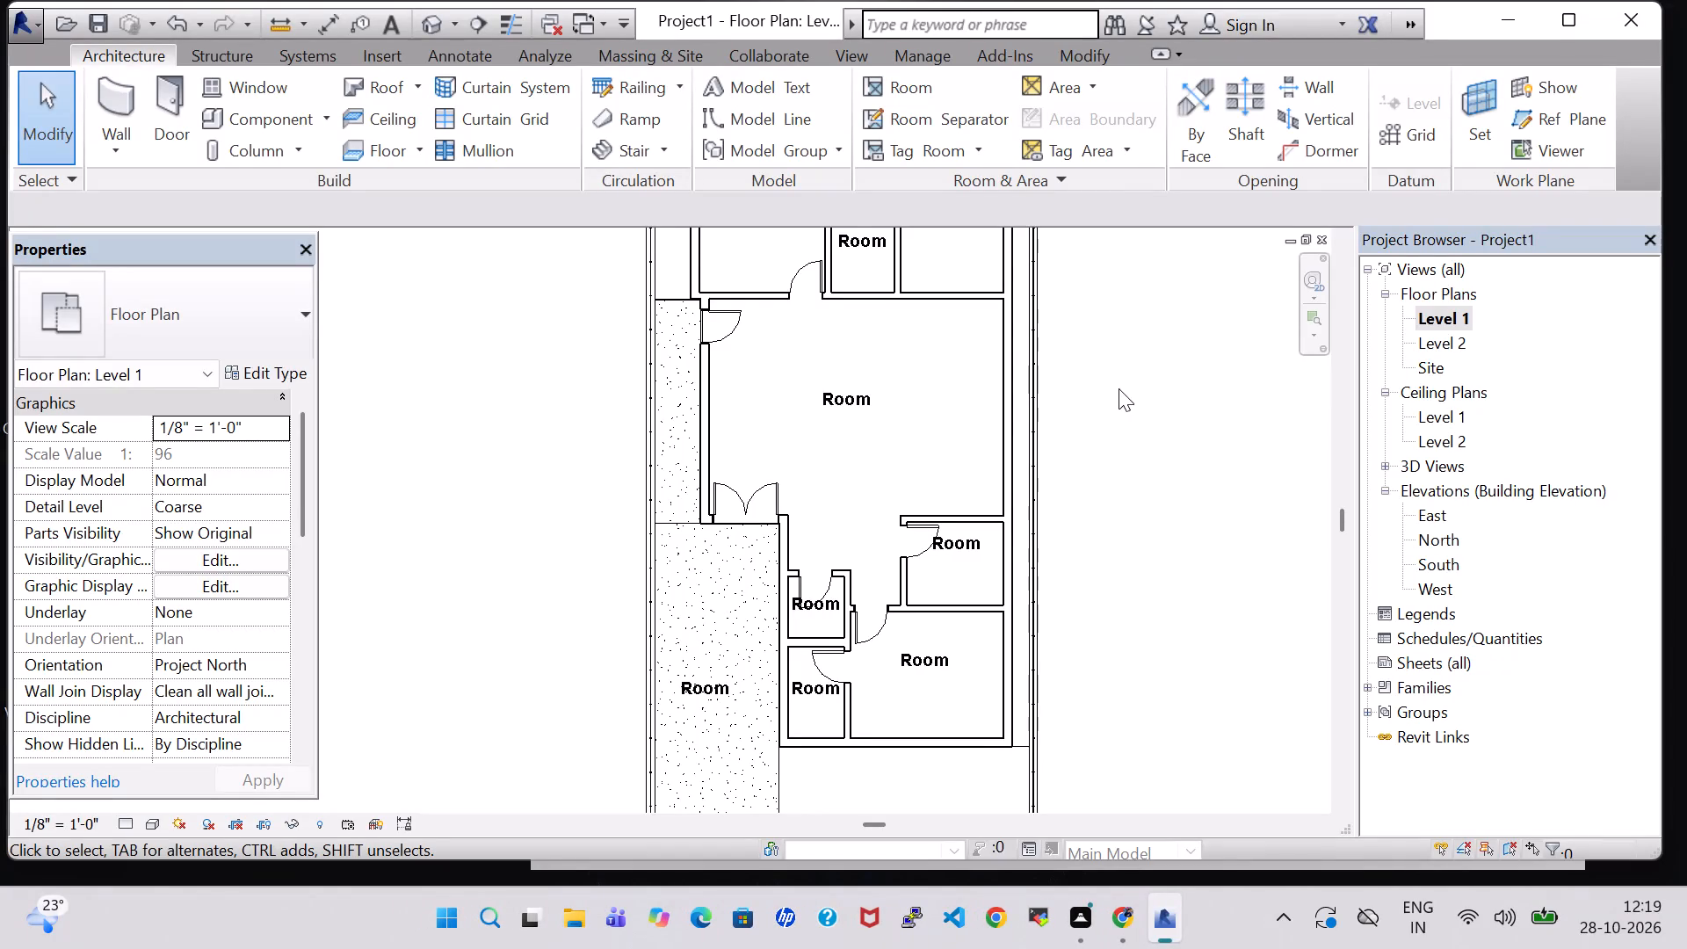
{"action": "middle_click_drag", "start_coordinate": [1119, 388], "coordinate": [1111, 388]}
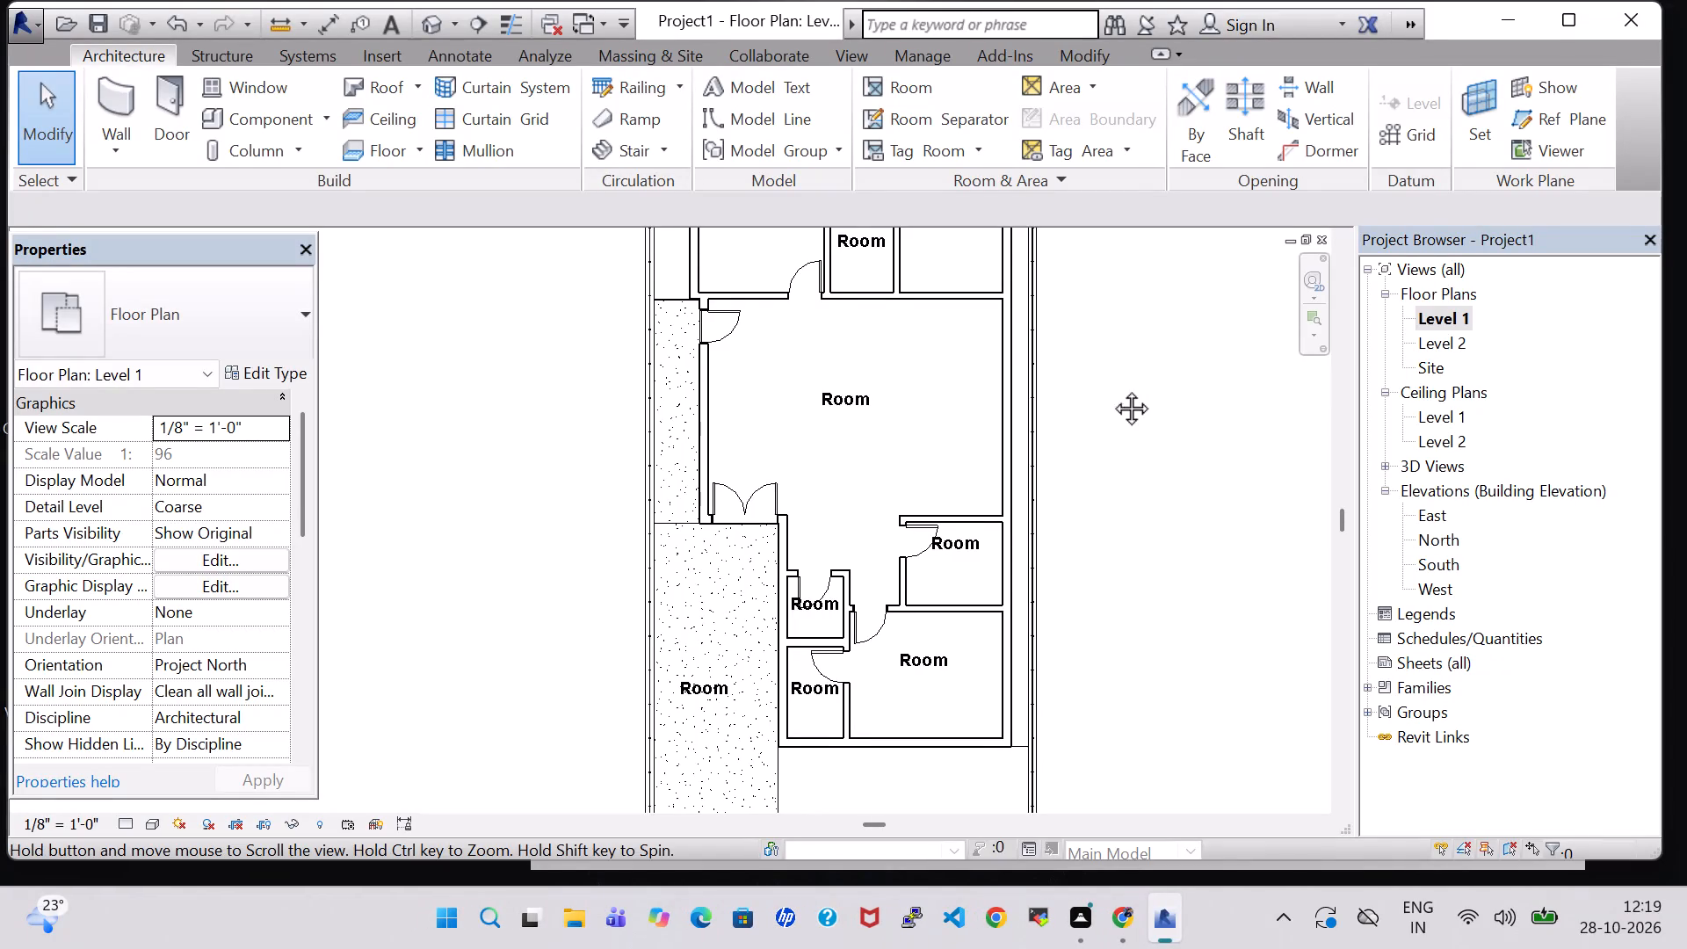
{"action": "middle_click_drag", "start_coordinate": [1111, 388], "coordinate": [1065, 345]}
{"action": "middle_click_drag", "start_coordinate": [1070, 345], "coordinate": [1116, 429]}
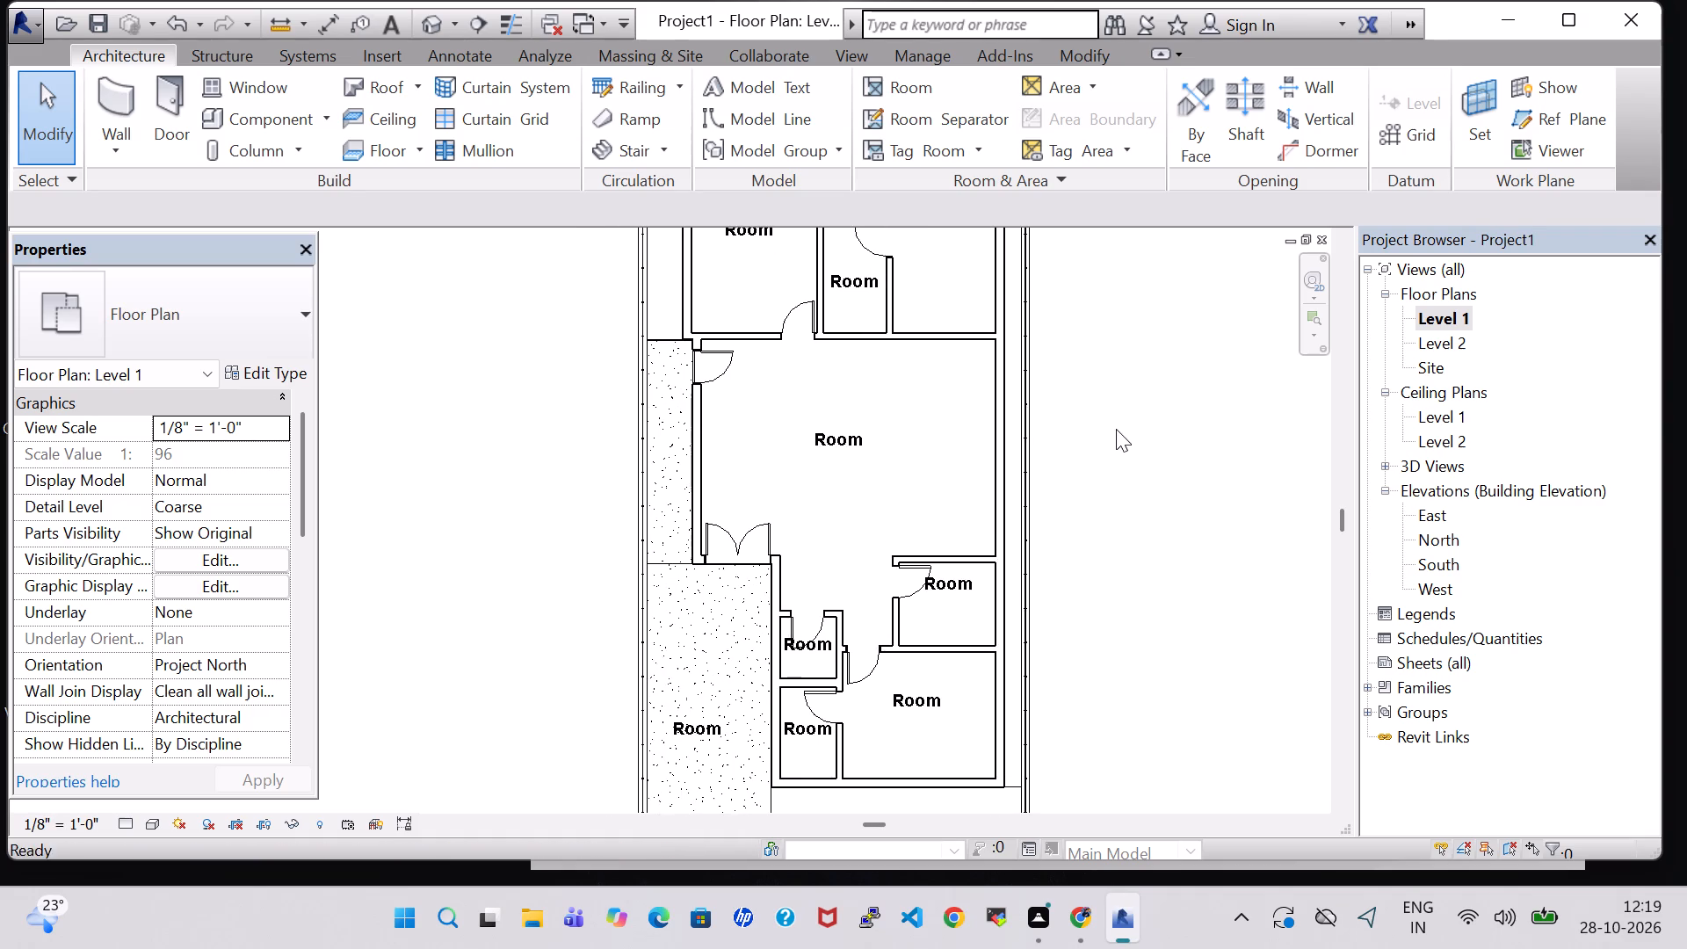
{"action": "scroll", "coordinate": [1116, 429], "scroll_direction": "down", "scroll_amount": 1}
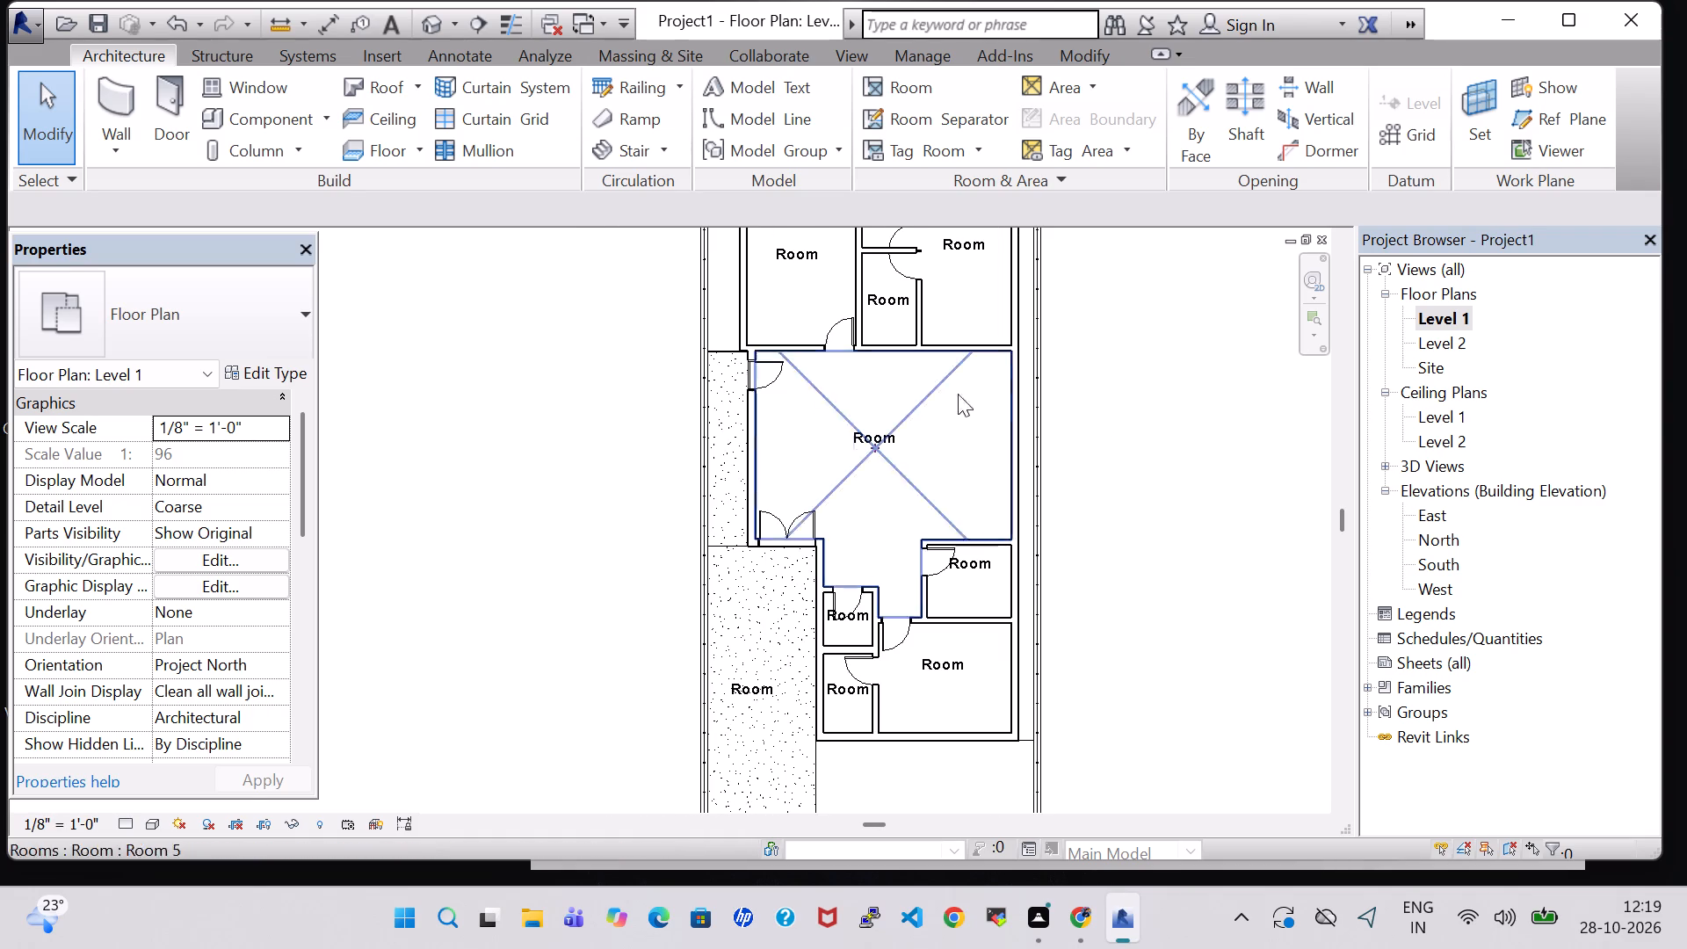
{"action": "middle_click_drag", "start_coordinate": [1131, 384], "coordinate": [1131, 568]}
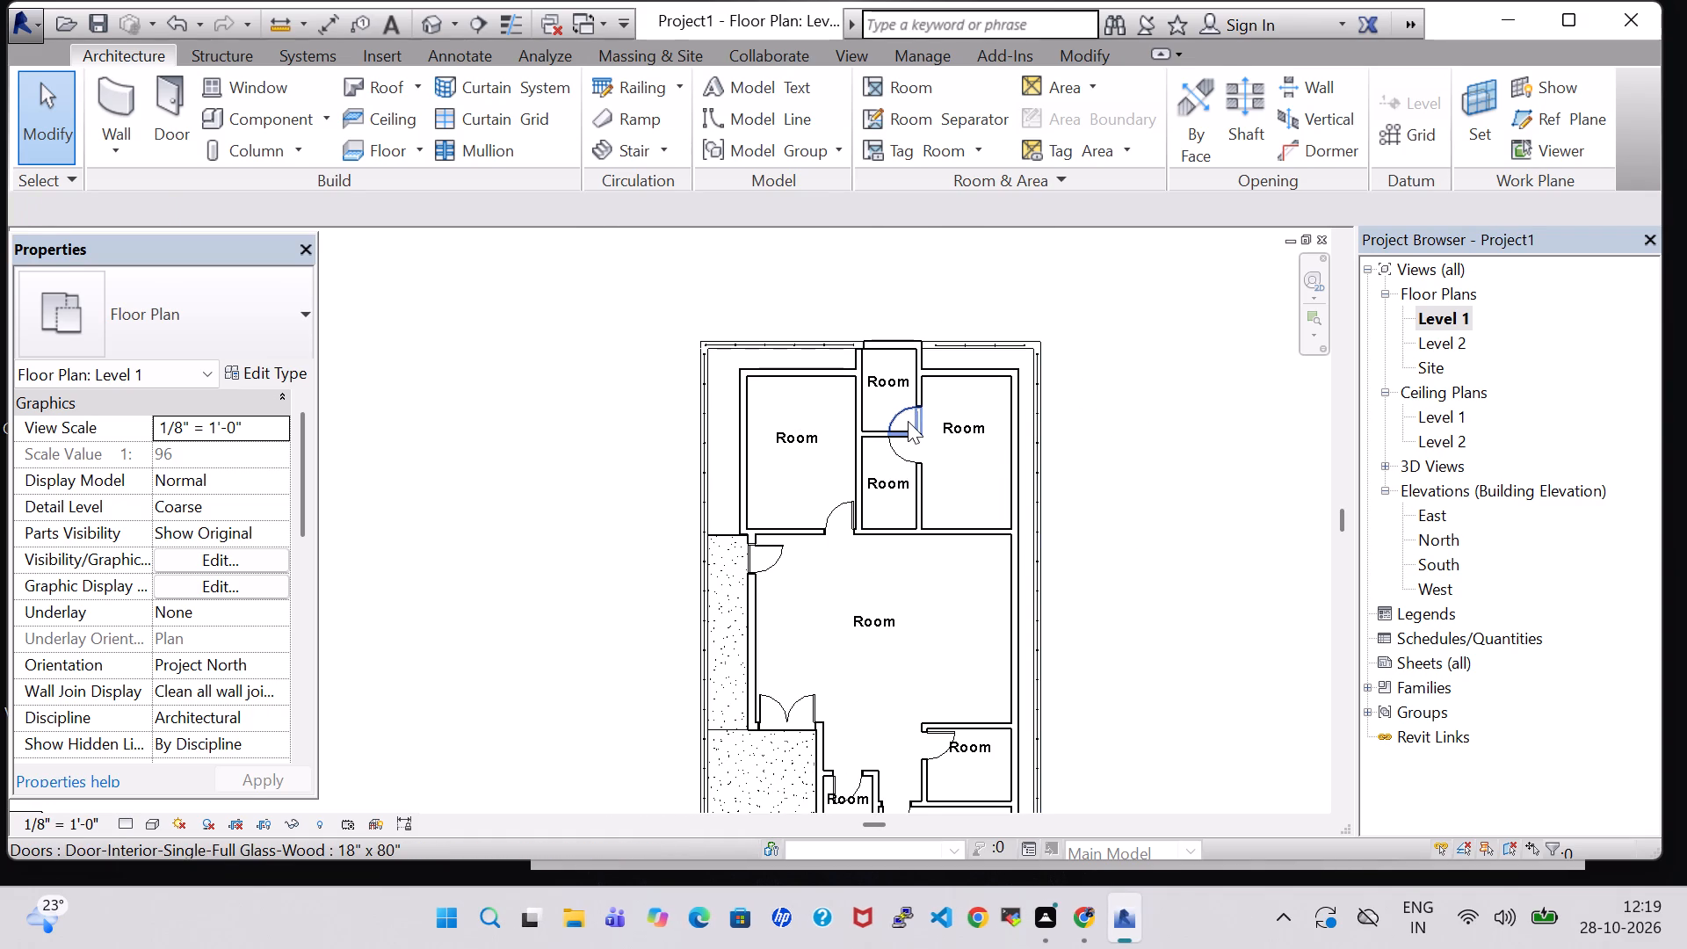
{"action": "left_click", "coordinate": [908, 421]}
{"action": "key", "text": "Delete"}
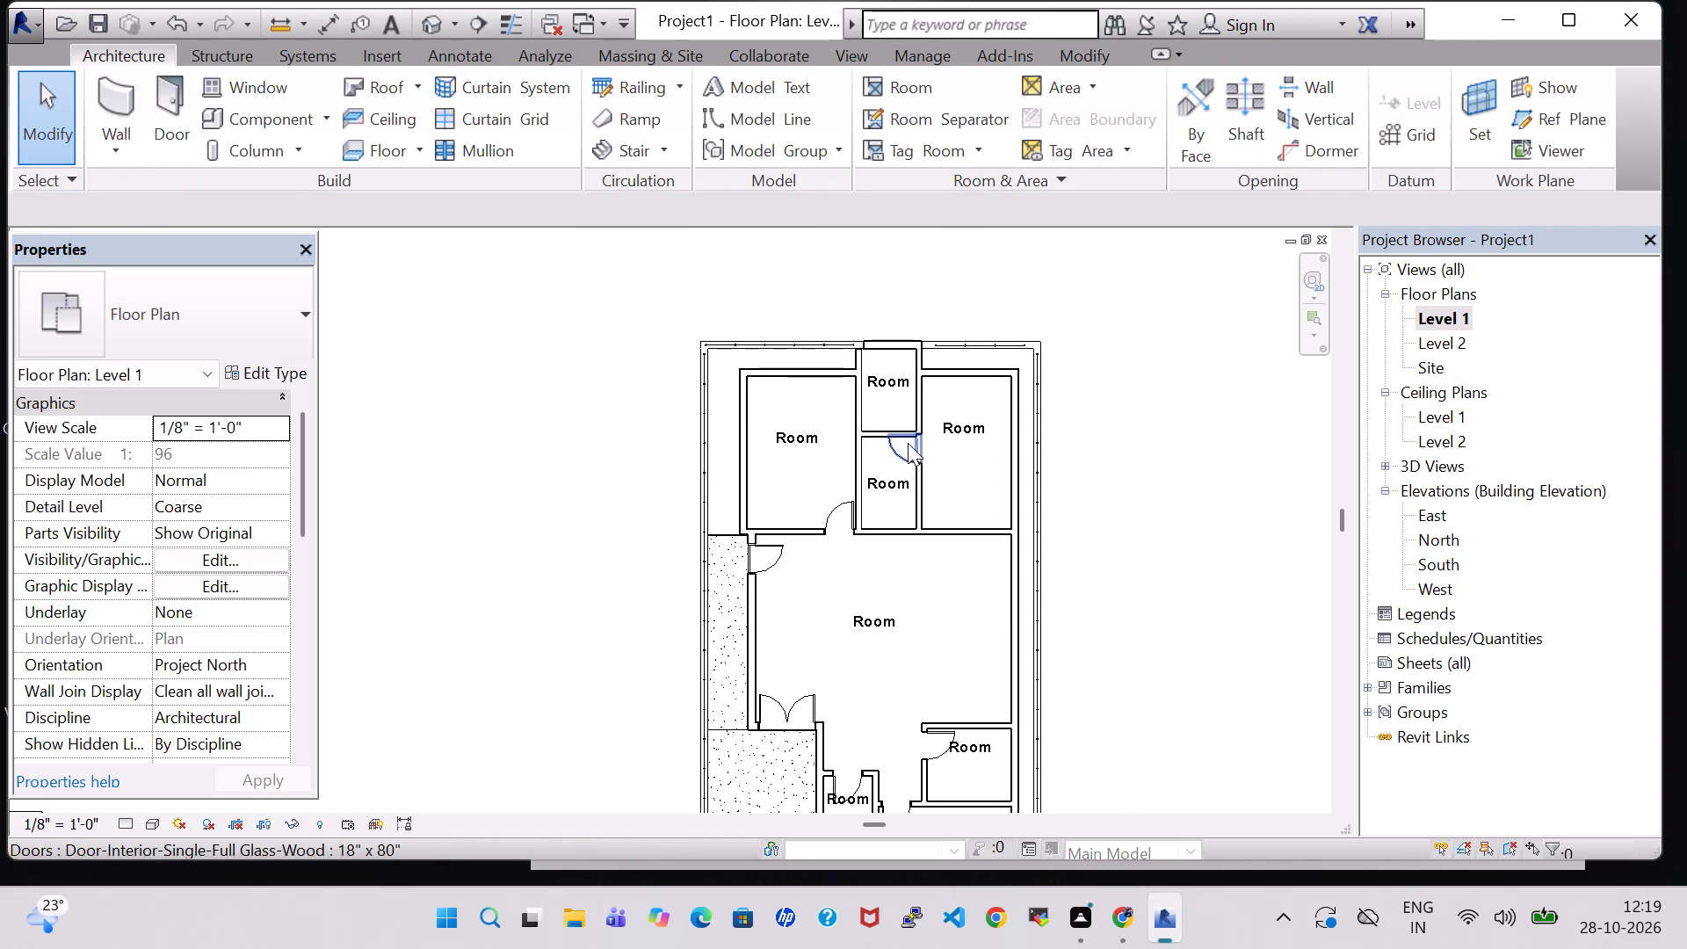
{"action": "left_click", "coordinate": [908, 446]}
{"action": "key", "text": "Delete"}
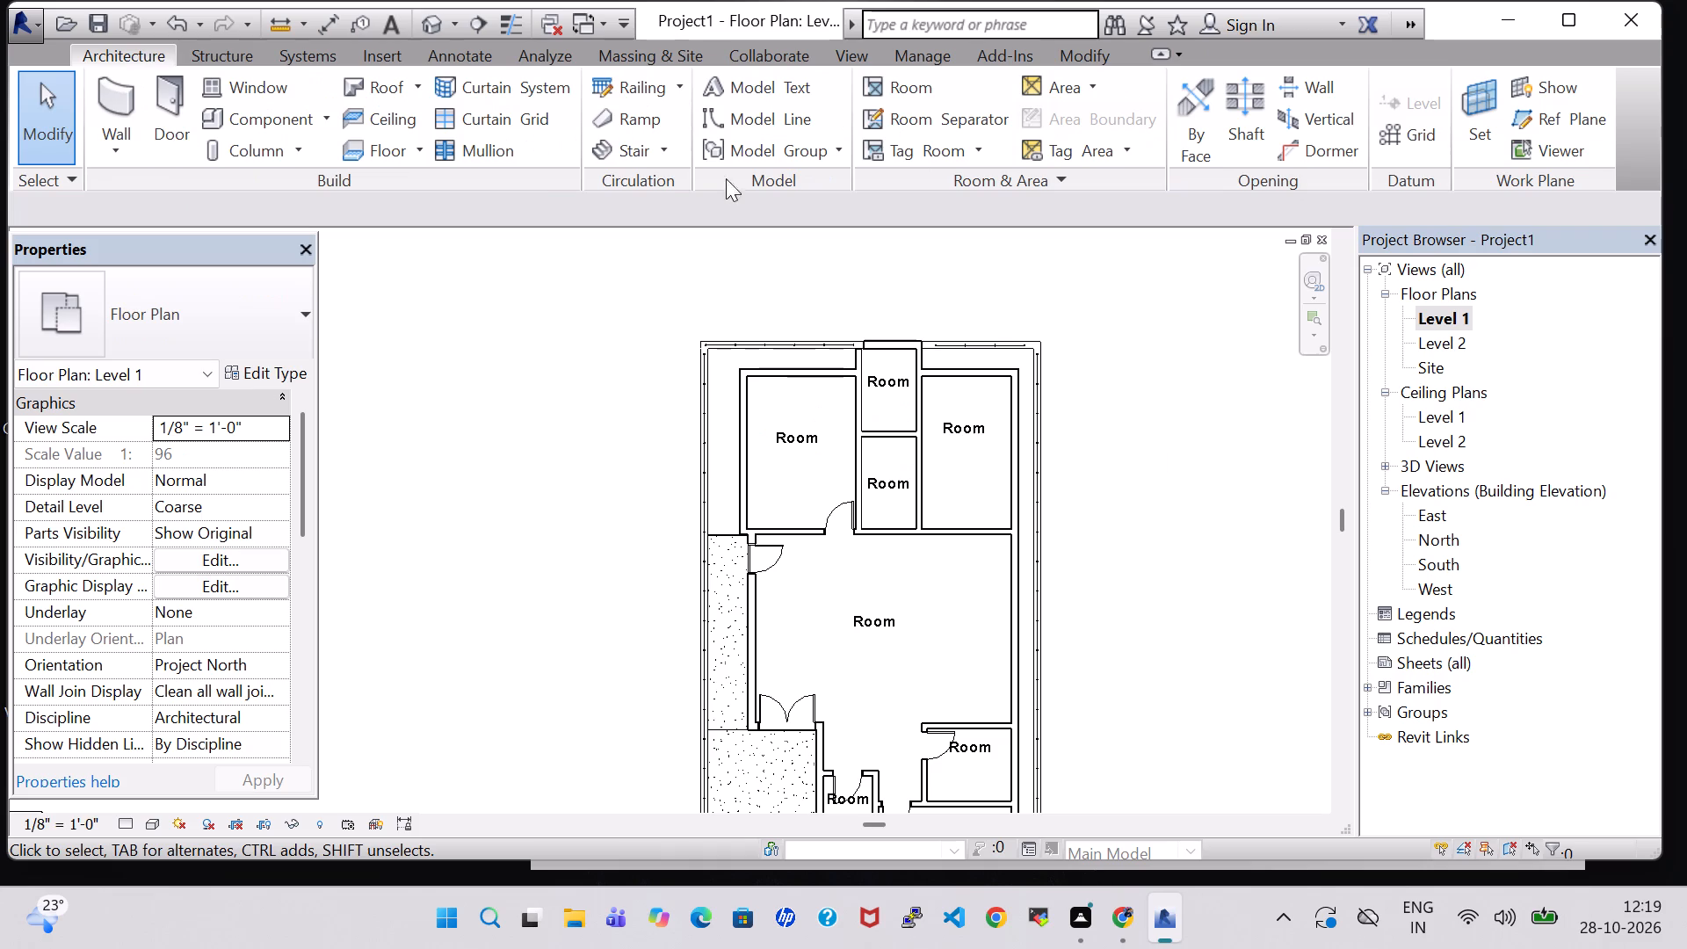
Load the residential Door-Interior-Single-Pocket-2_Panel-Wood family with the 24" x 80" type, without placing a door.
{"action": "left_click", "coordinate": [163, 127]}
{"action": "left_click", "coordinate": [1094, 131]}
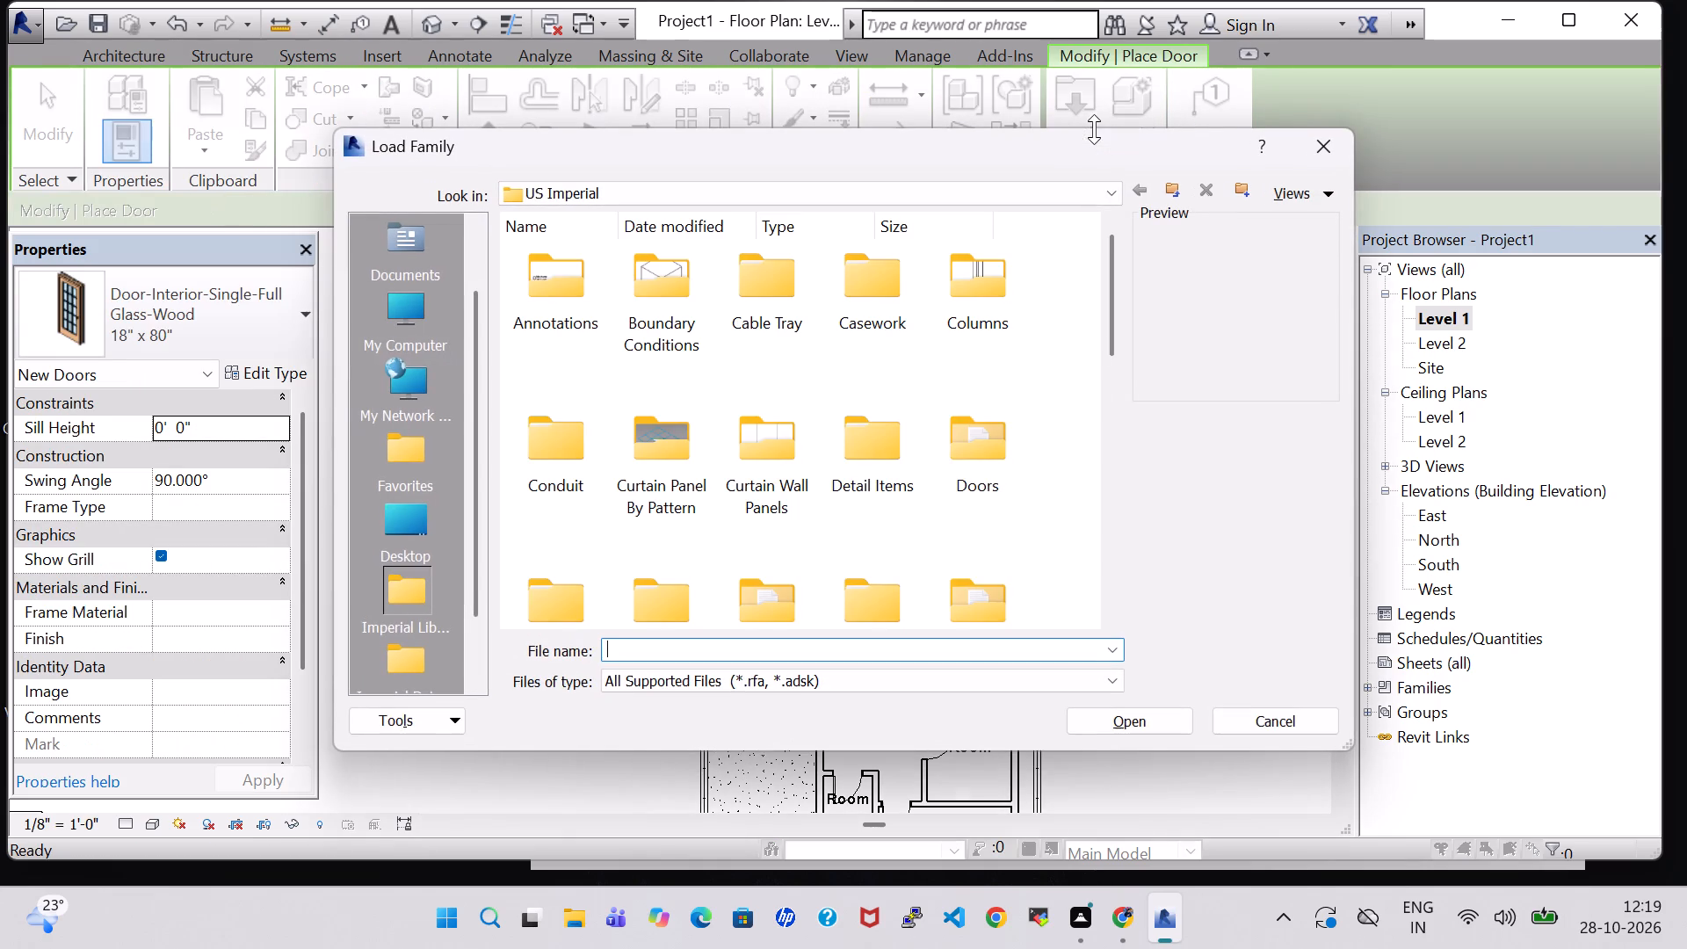
{"action": "double_click", "coordinate": [1014, 450]}
{"action": "double_click", "coordinate": [800, 284]}
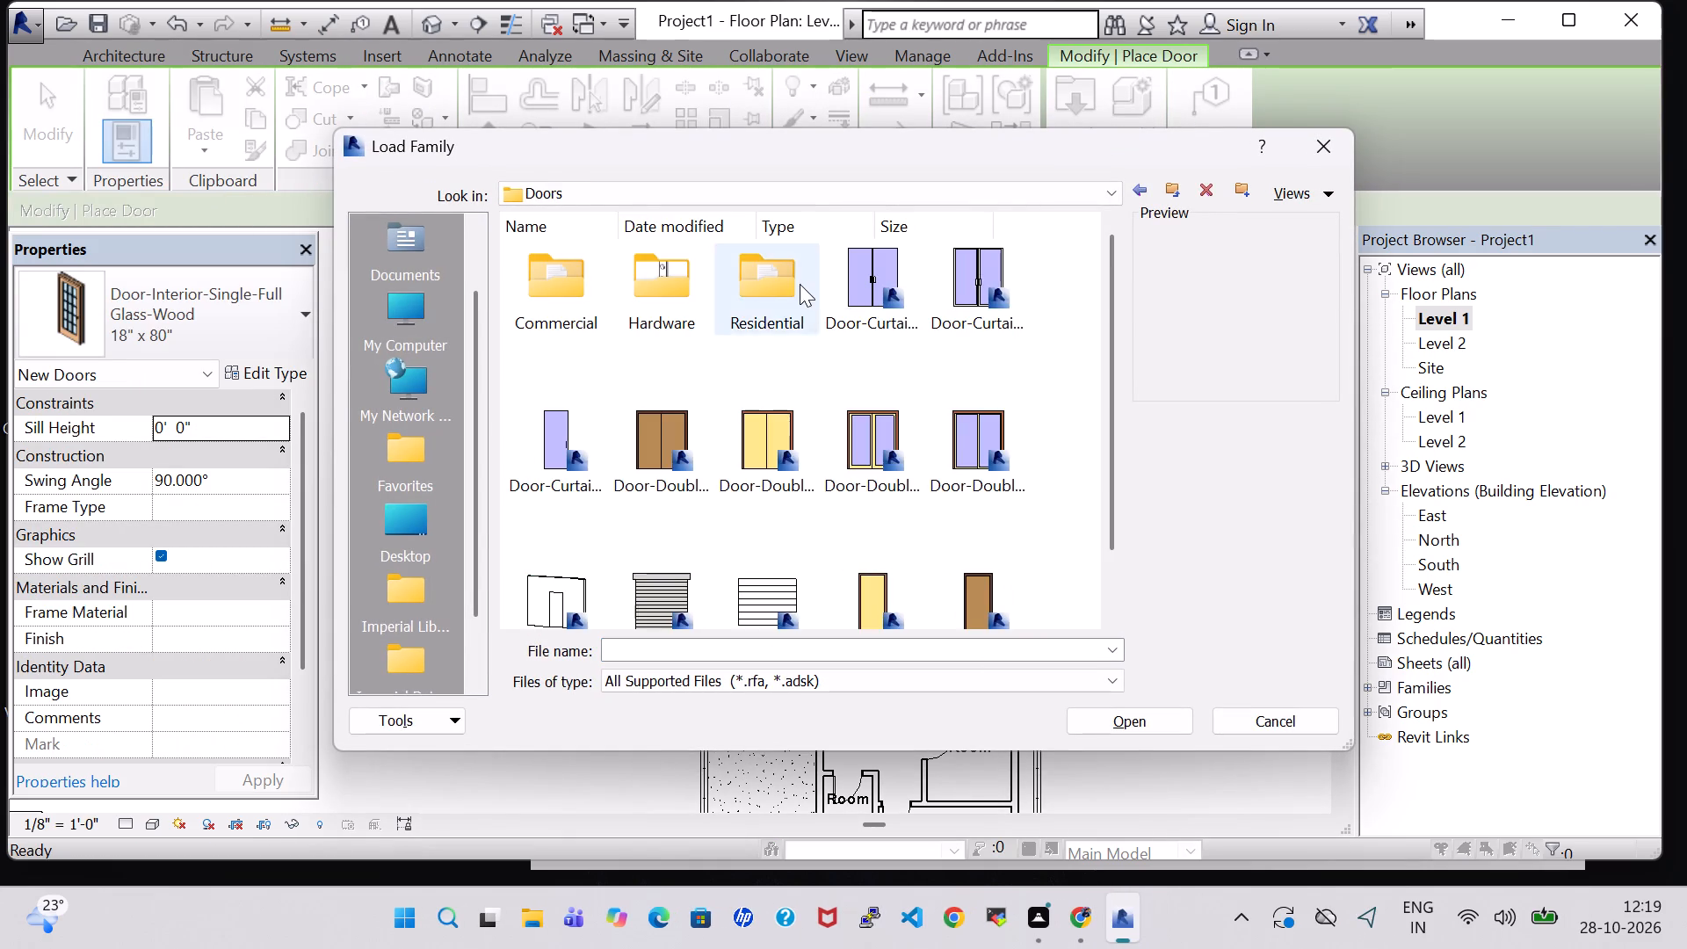
{"action": "scroll", "coordinate": [1016, 447], "scroll_direction": "down", "scroll_amount": 4}
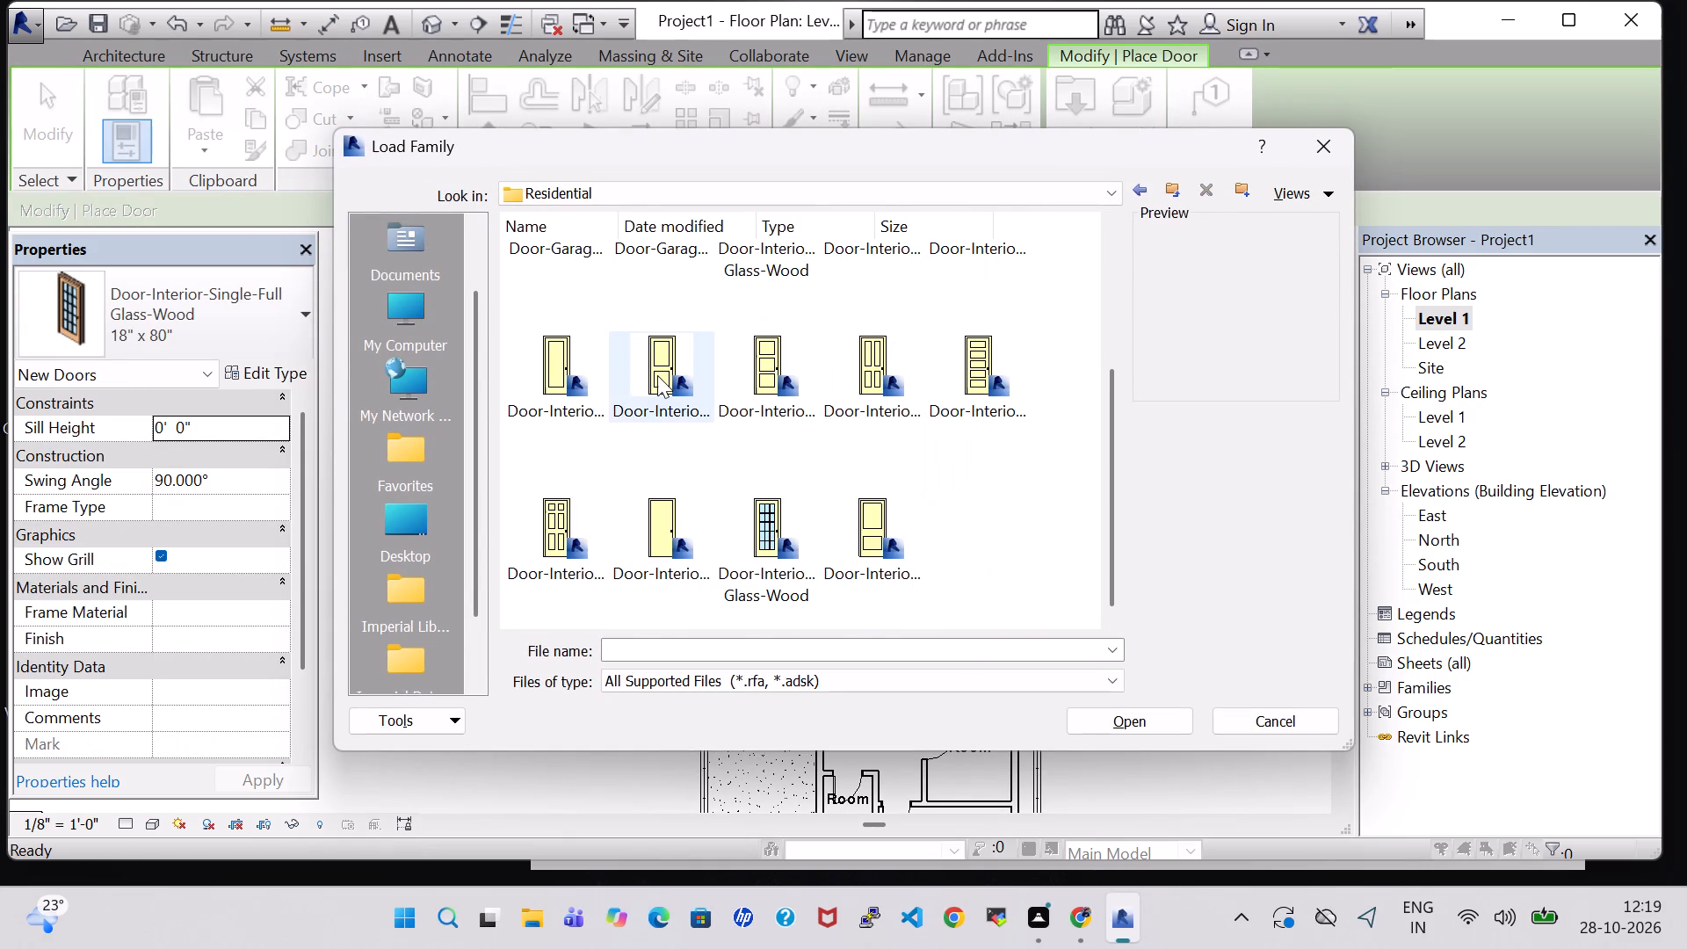
{"action": "left_click", "coordinate": [538, 375]}
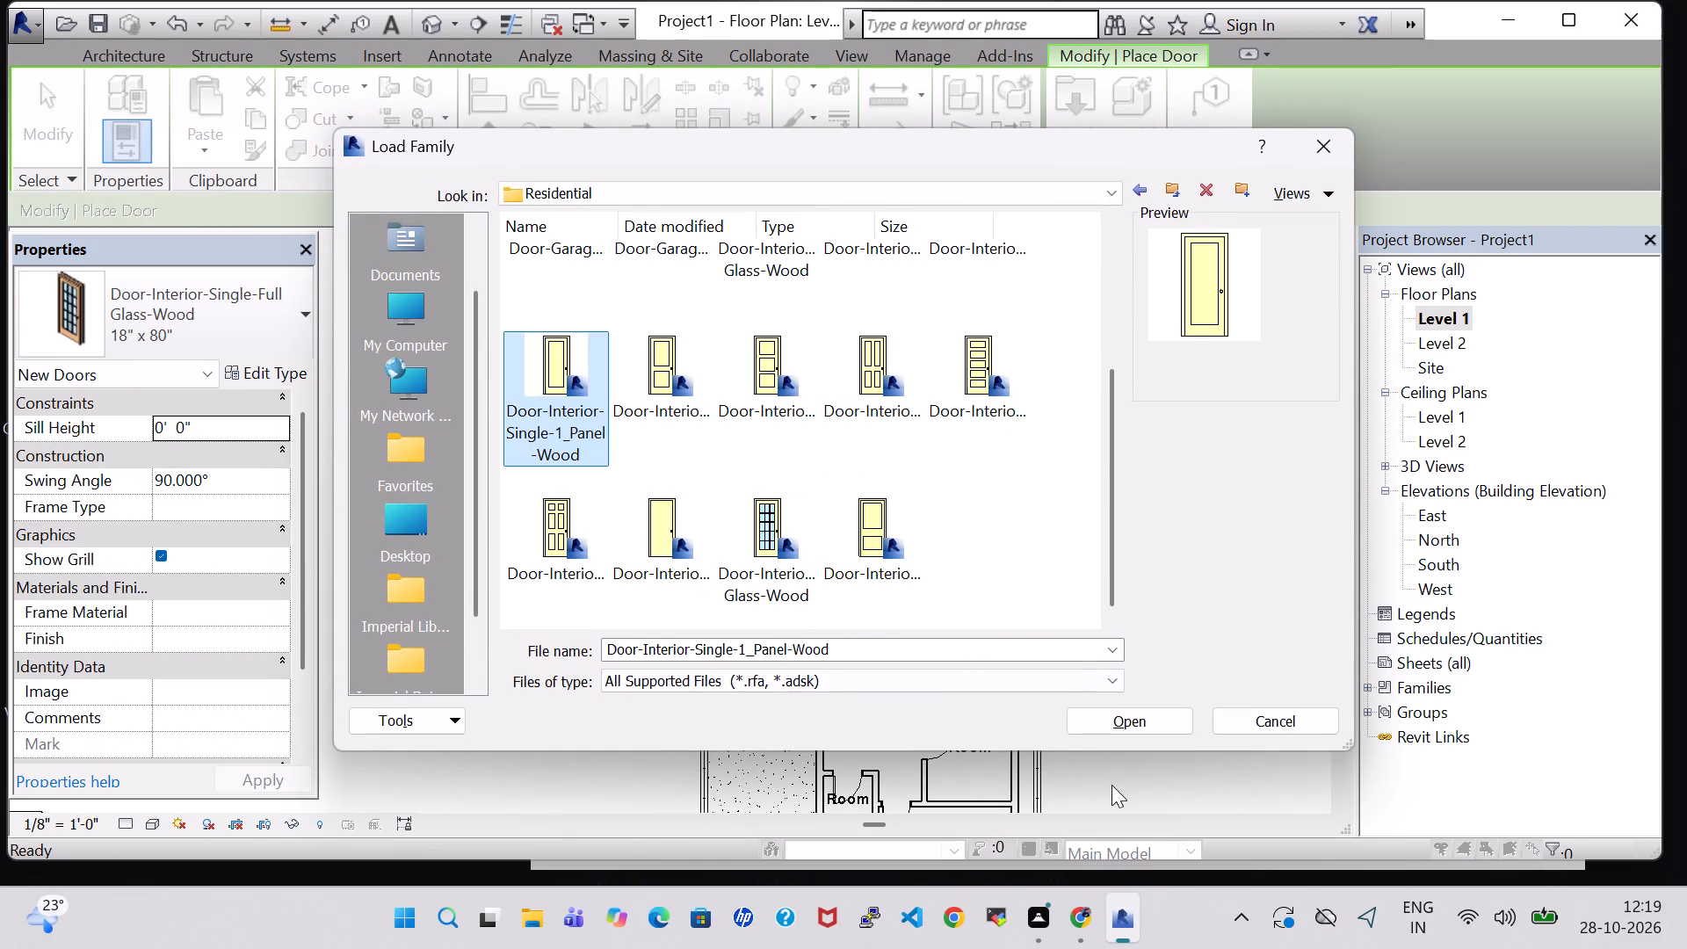
{"action": "left_click", "coordinate": [875, 518]}
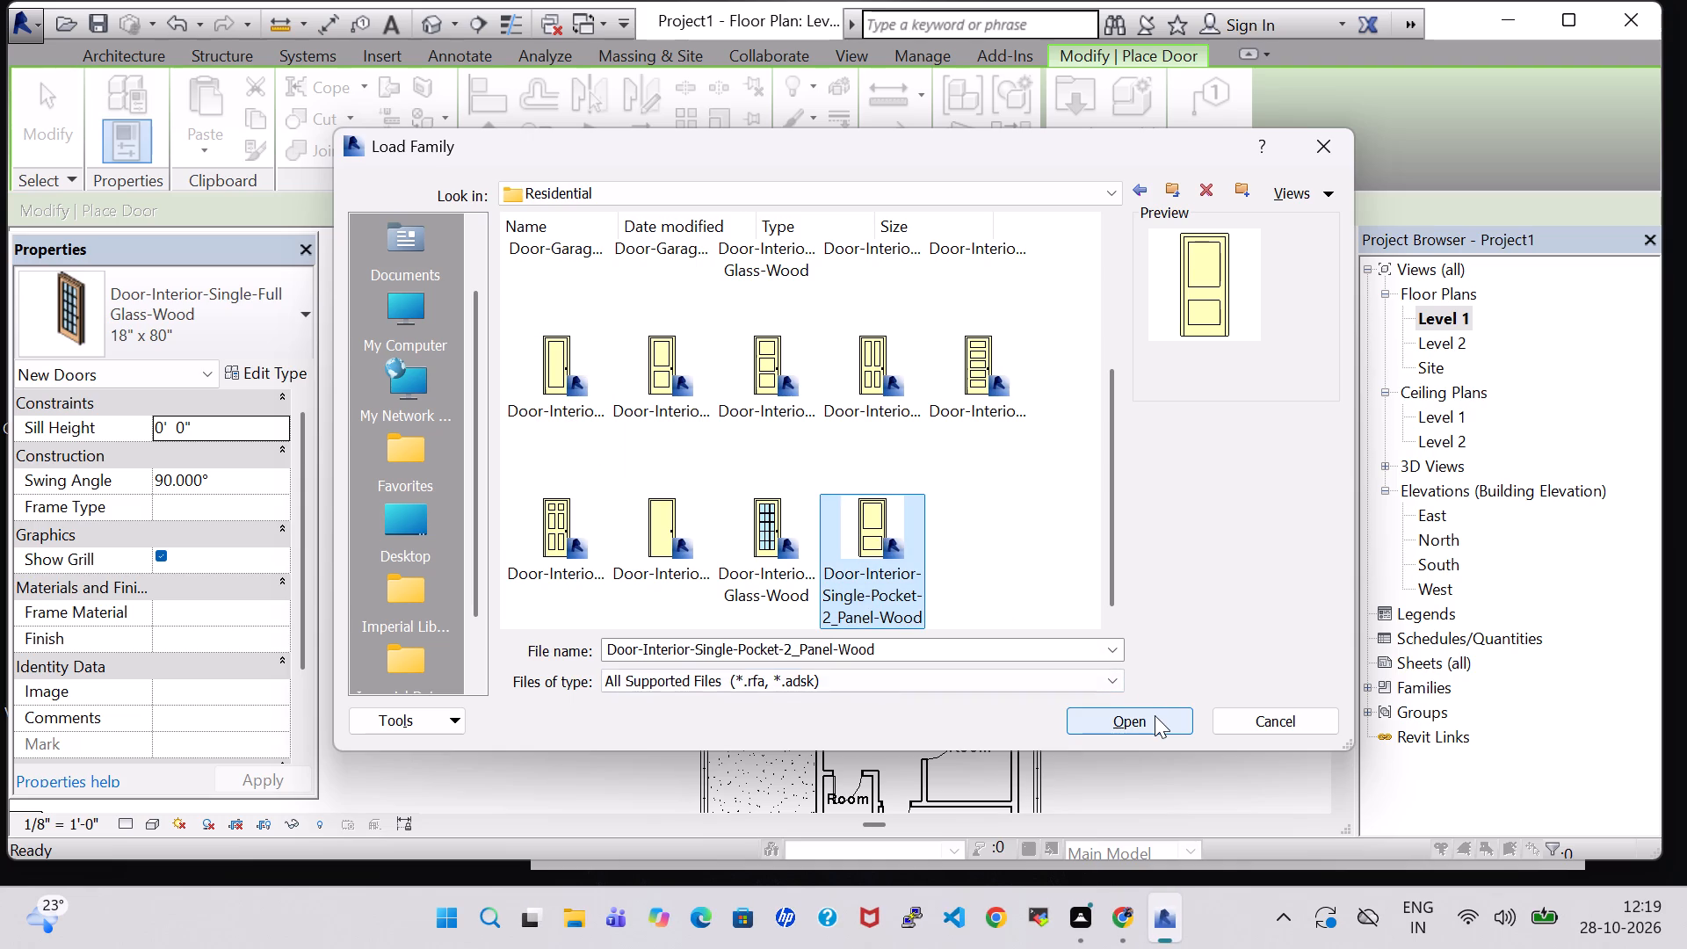
{"action": "left_click", "coordinate": [1155, 715]}
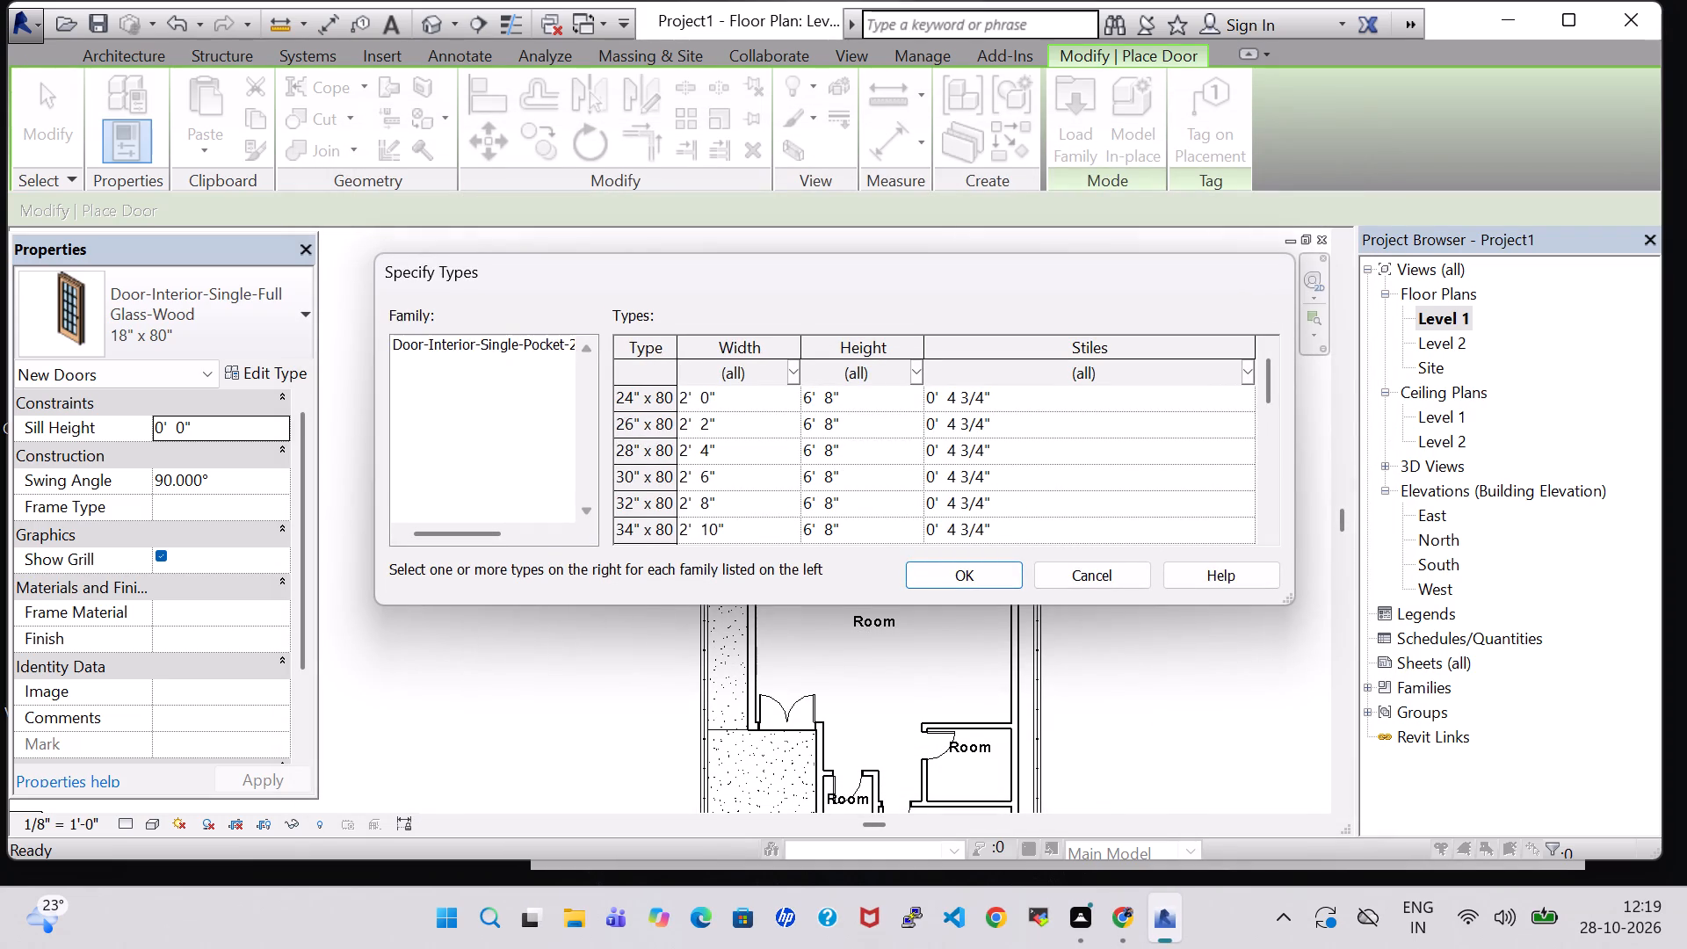
{"action": "left_click", "coordinate": [667, 402]}
{"action": "left_click", "coordinate": [990, 567]}
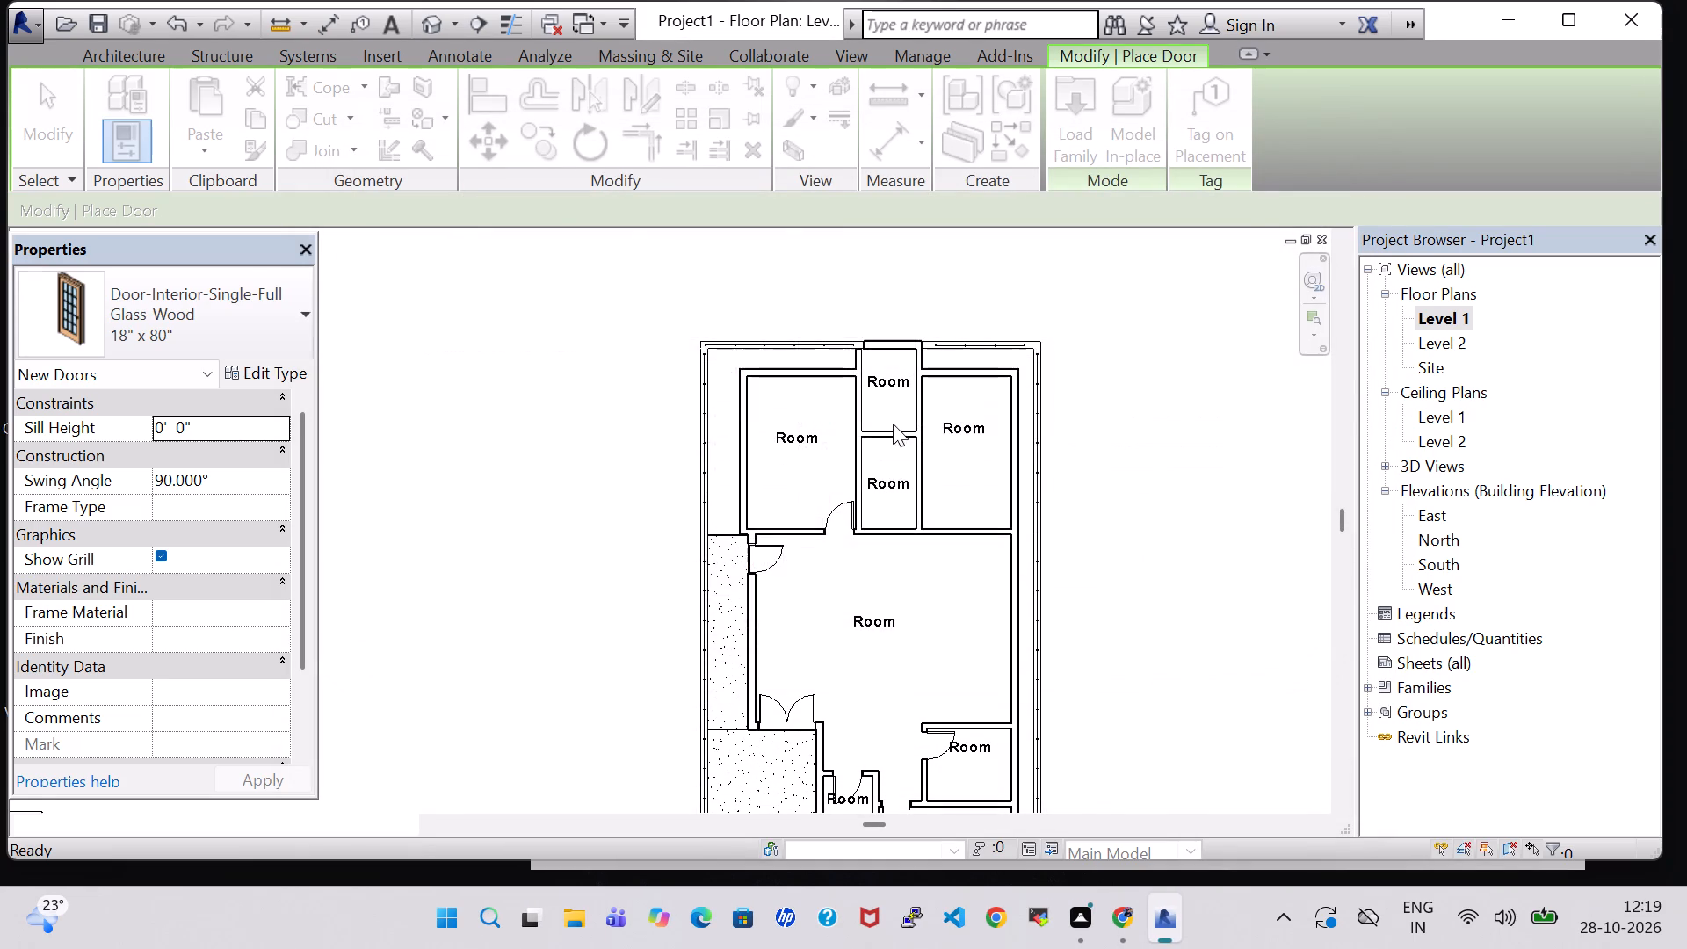
{"action": "scroll", "coordinate": [935, 474], "scroll_direction": "up", "scroll_amount": 5}
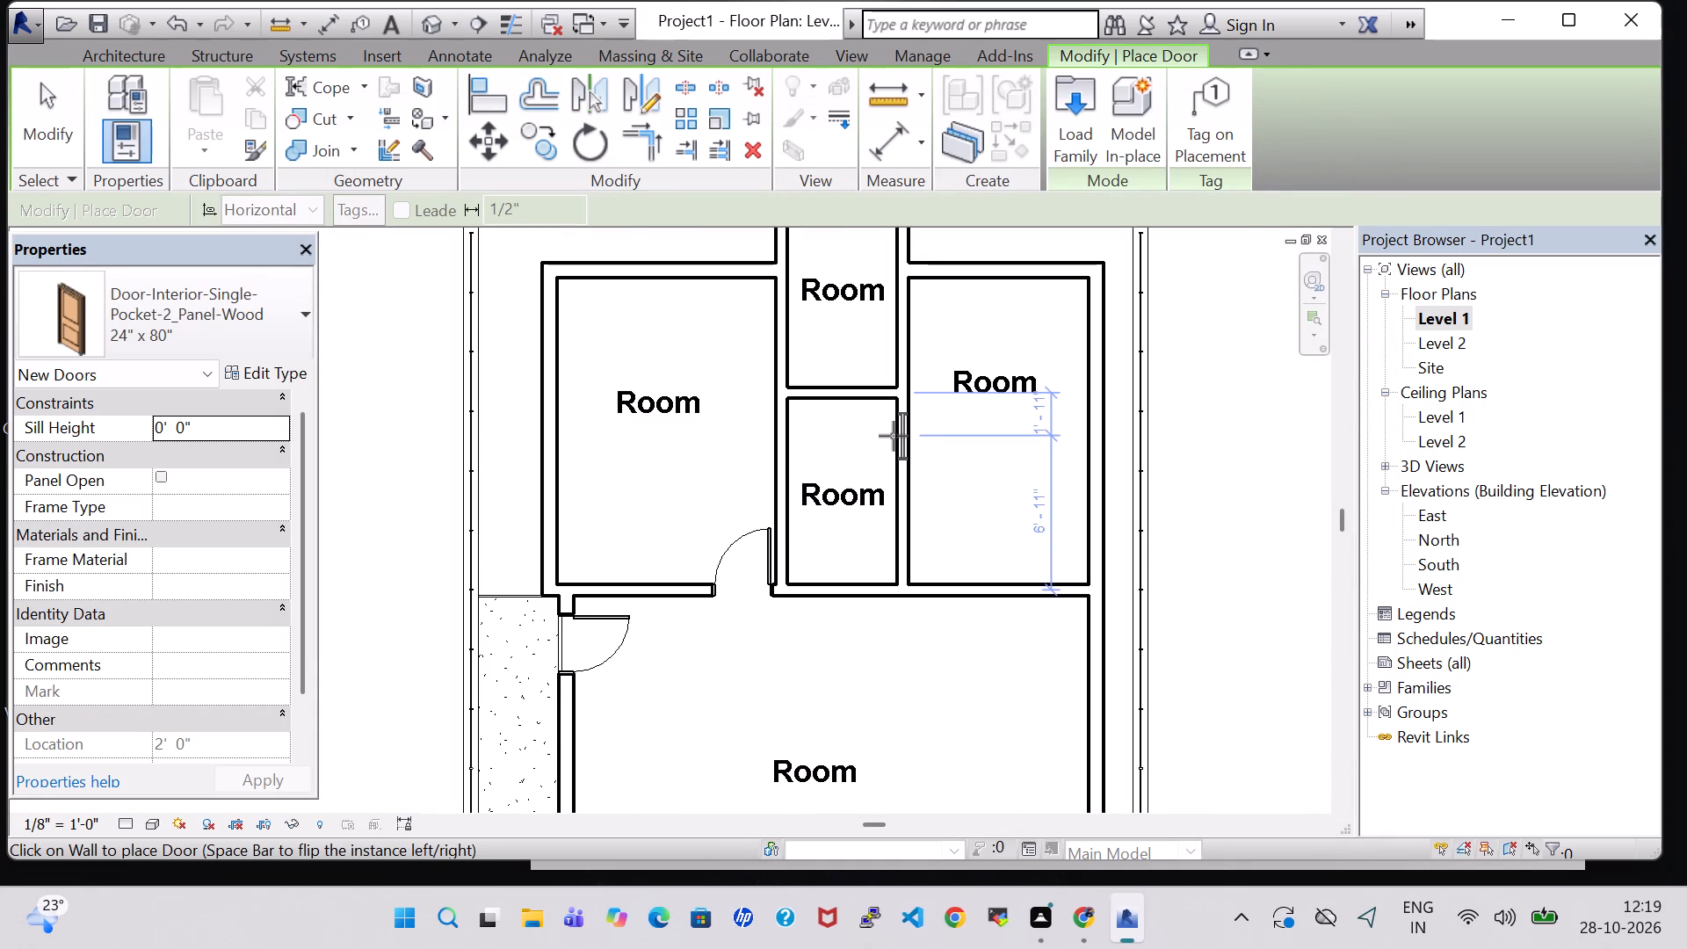
{"action": "key", "text": "Escape"}
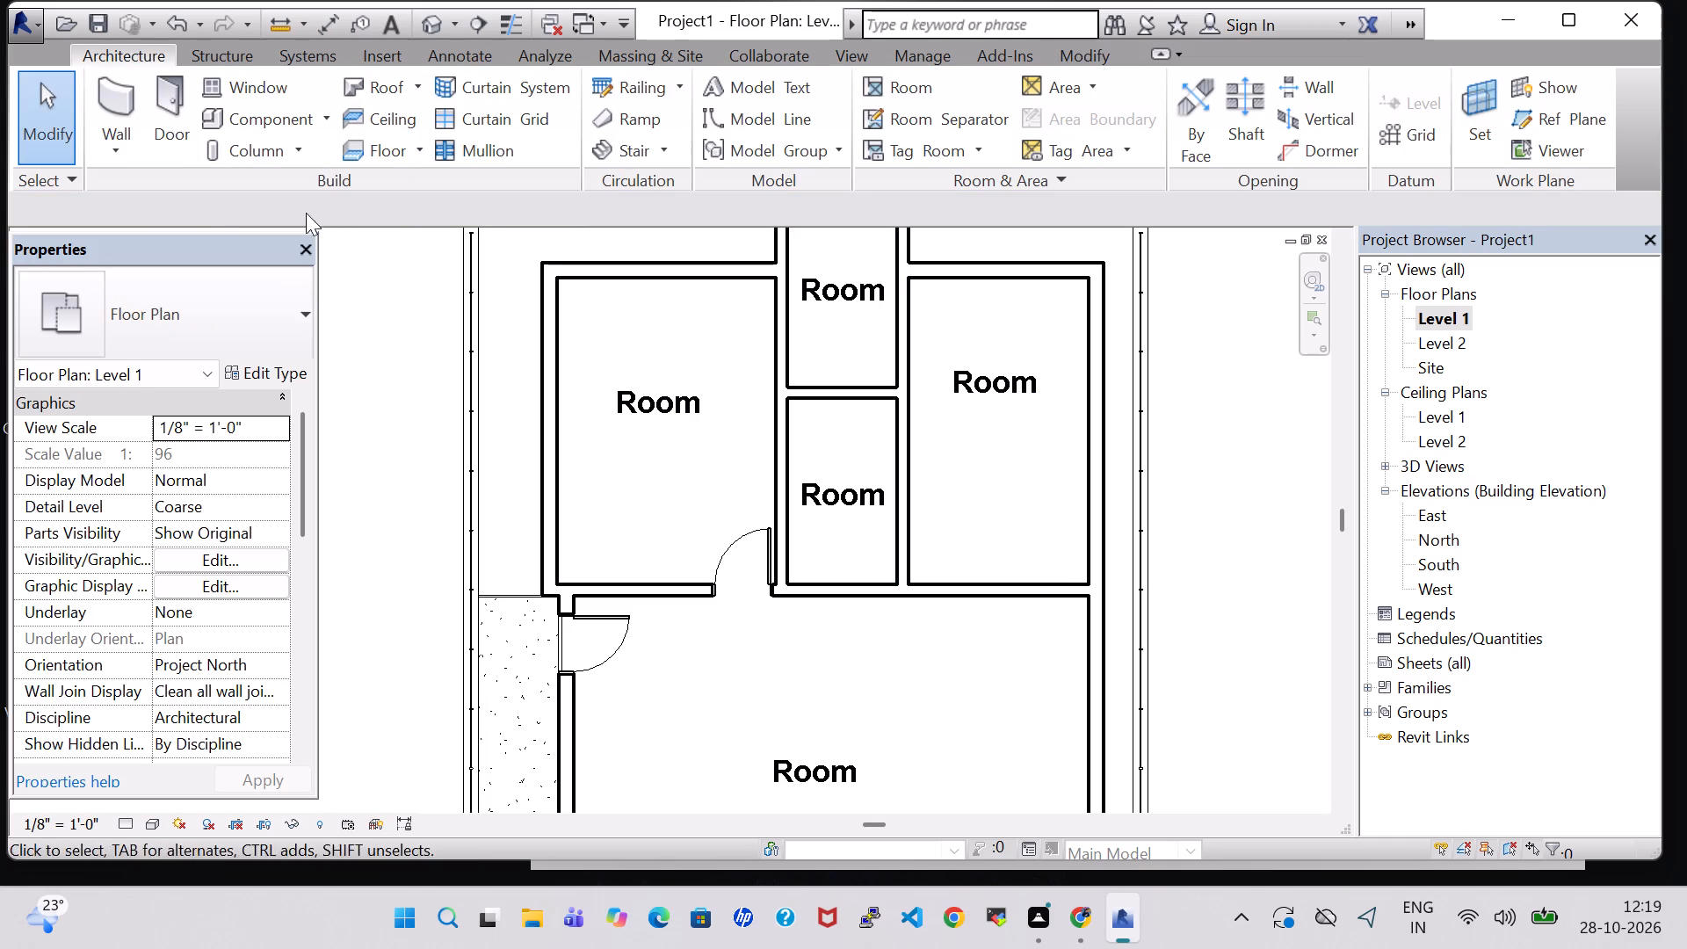
{"action": "key", "text": "Escape"}
Load the residential Door-Interior-Single-1_Panel-Wood family with the 12" x 80" type for placement.
{"action": "left_click", "coordinate": [268, 126]}
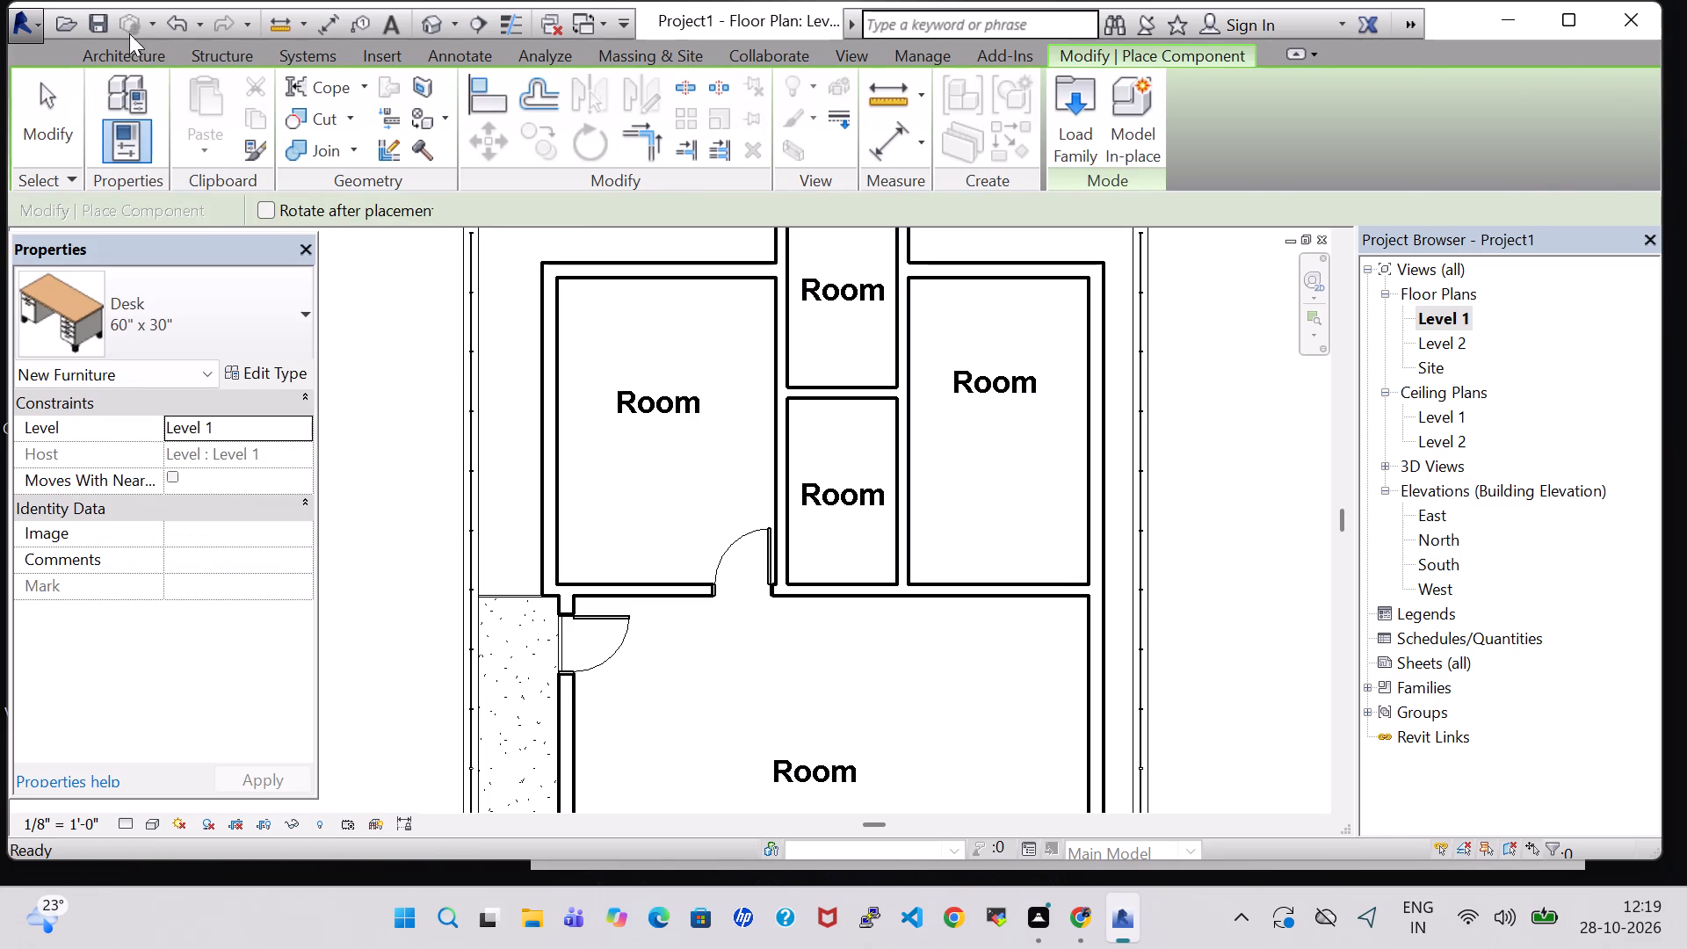
{"action": "left_click", "coordinate": [127, 60]}
{"action": "left_click", "coordinate": [177, 111]}
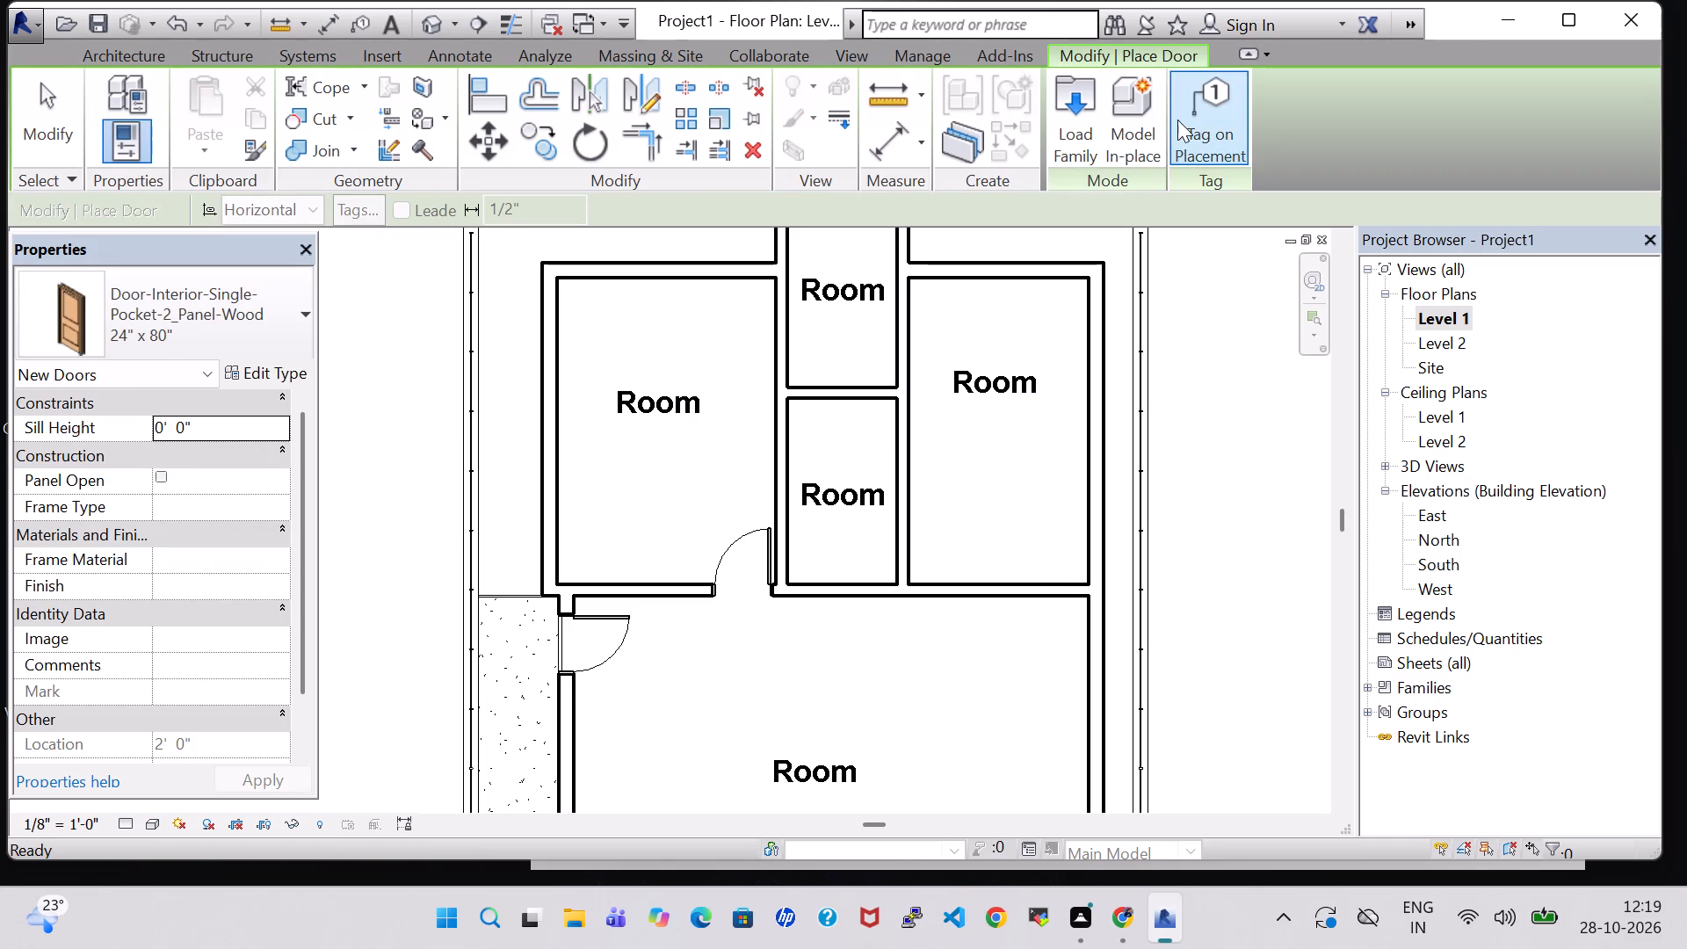
{"action": "double_click", "coordinate": [1085, 121]}
{"action": "double_click", "coordinate": [979, 433]}
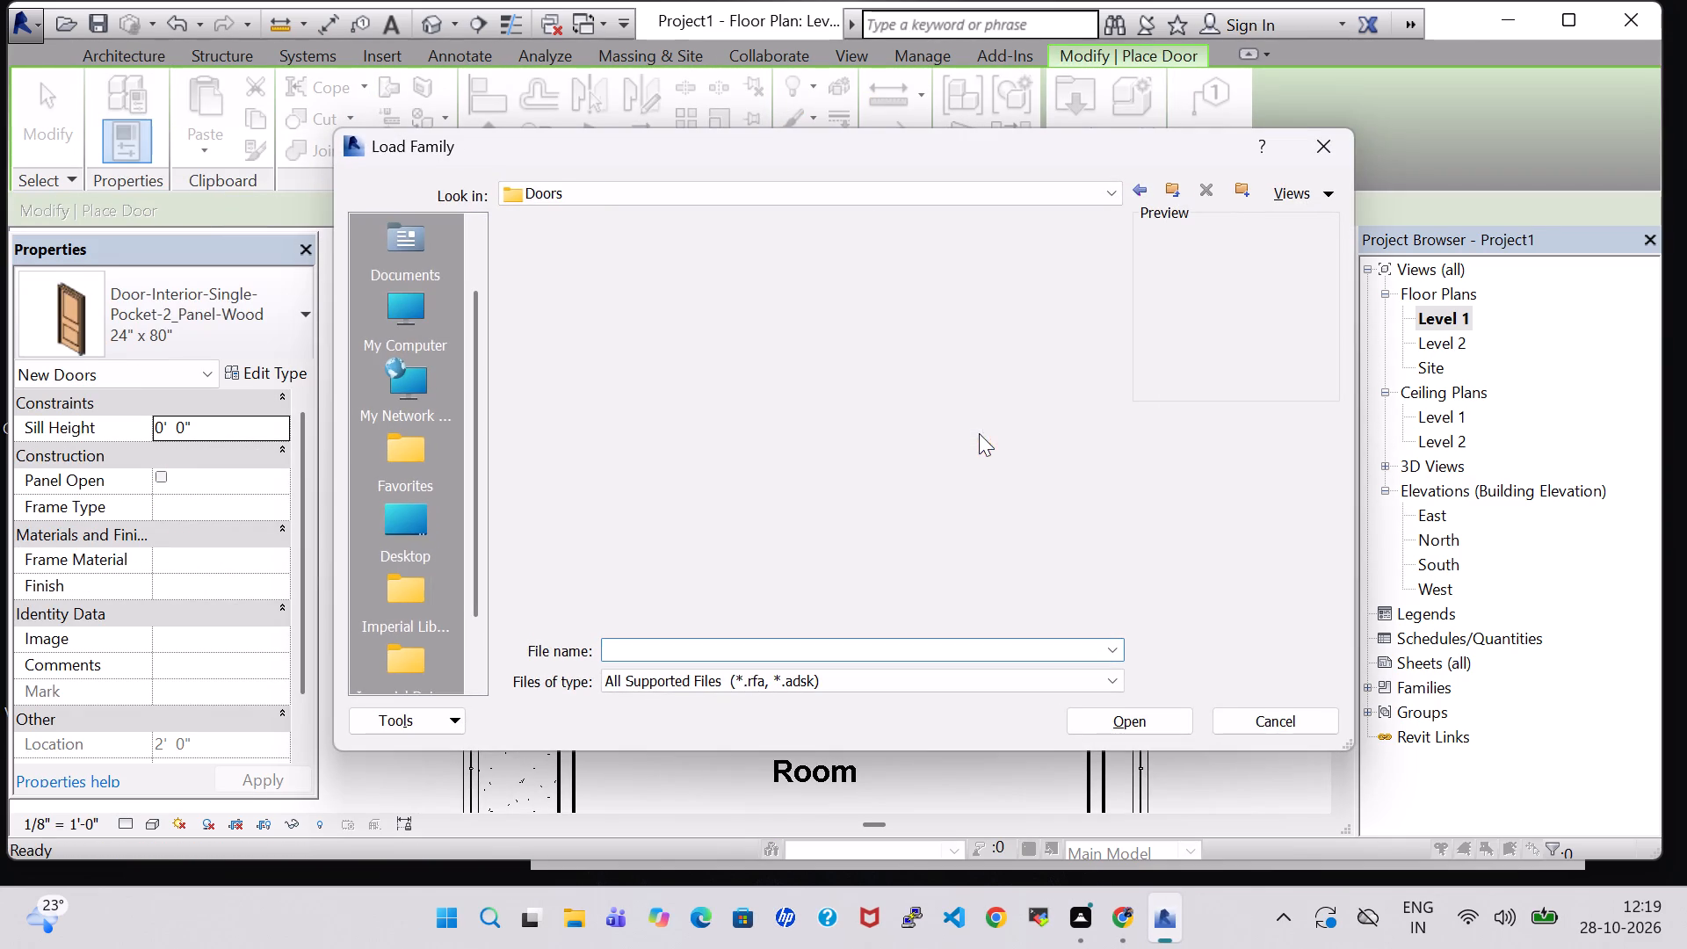
{"action": "double_click", "coordinate": [744, 280]}
{"action": "scroll", "coordinate": [1032, 394], "scroll_direction": "down", "scroll_amount": 1}
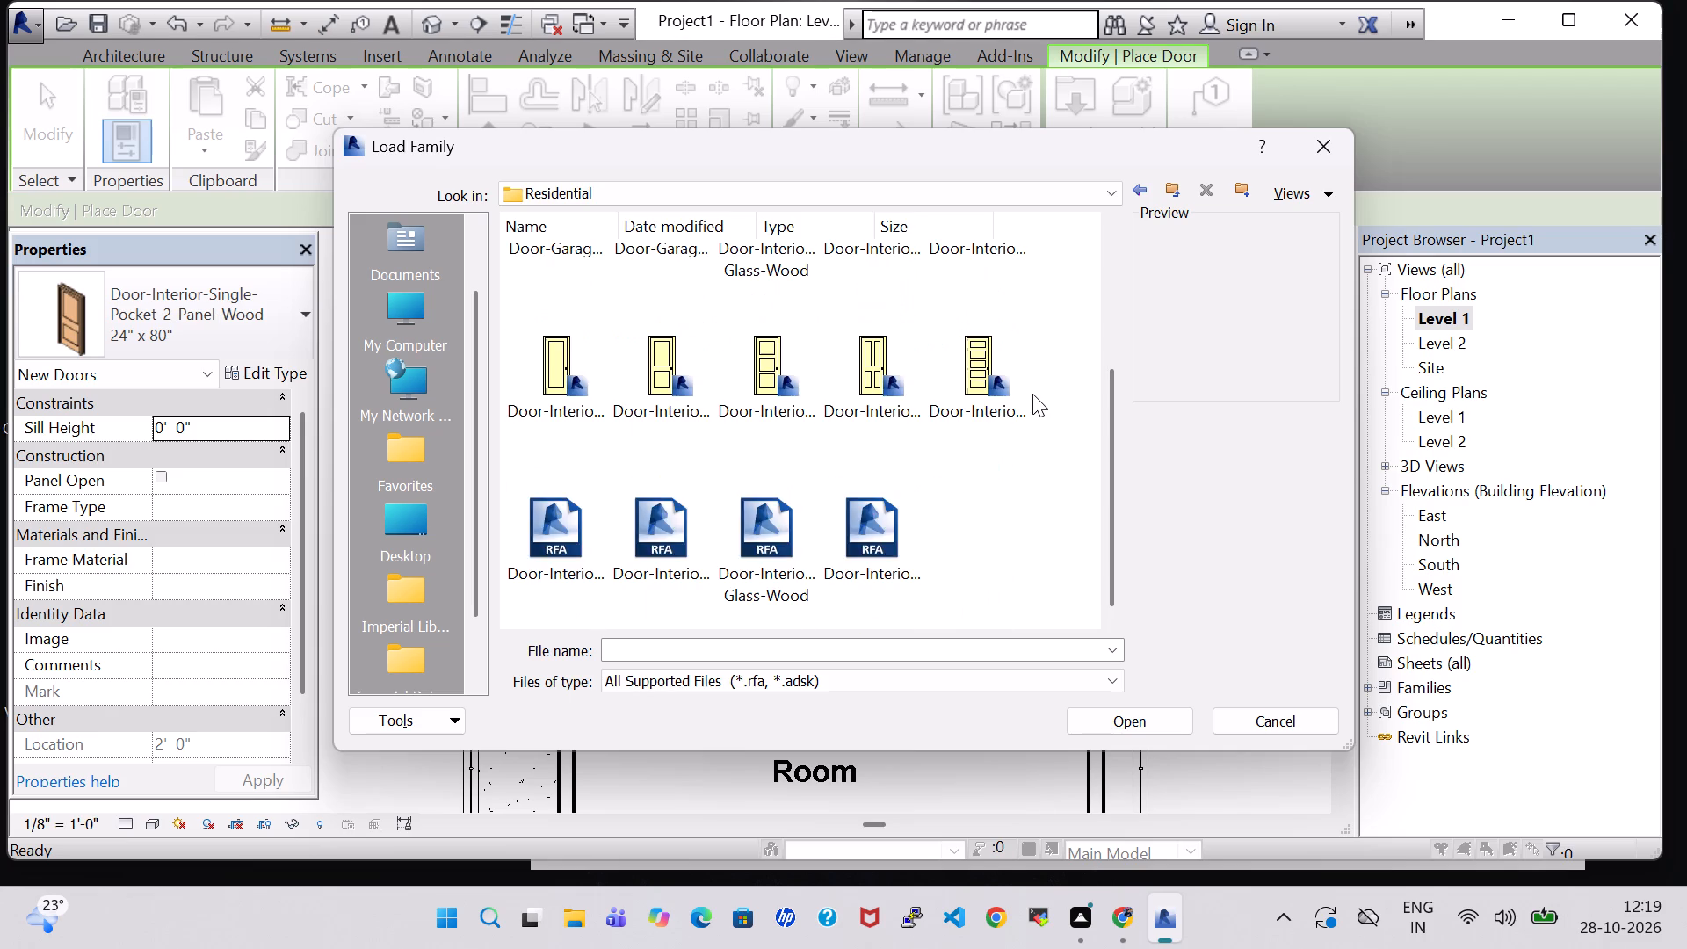
{"action": "scroll", "coordinate": [679, 391], "scroll_direction": "up", "scroll_amount": 1}
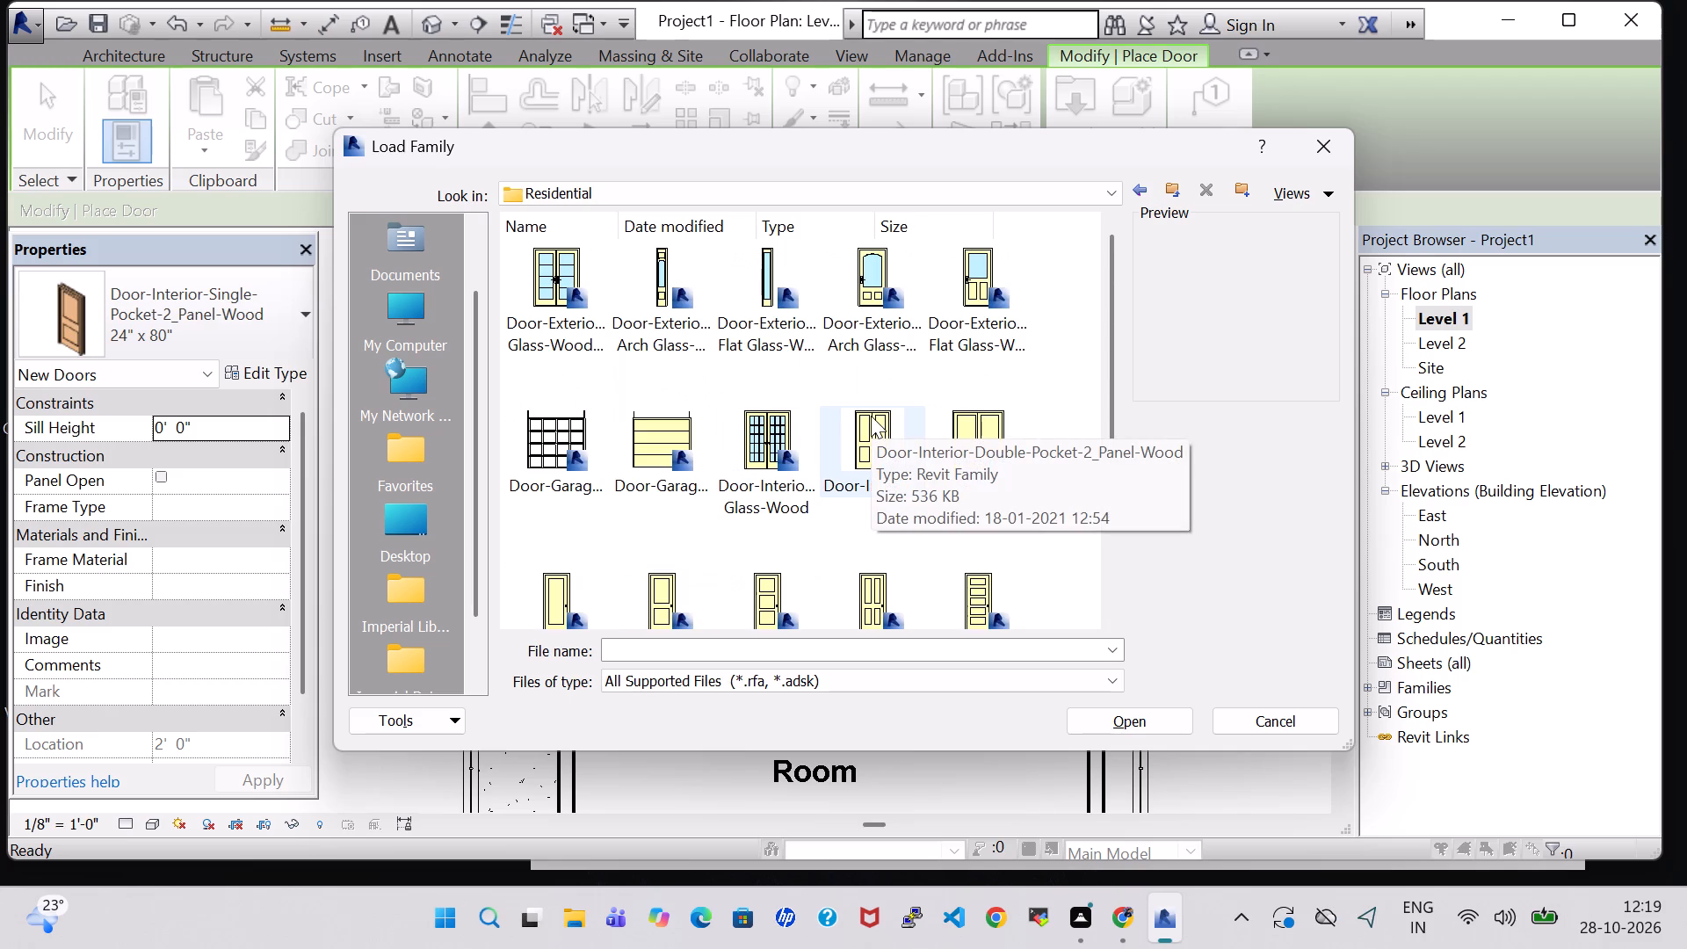
{"action": "left_click", "coordinate": [575, 582]}
{"action": "left_click", "coordinate": [1155, 721]}
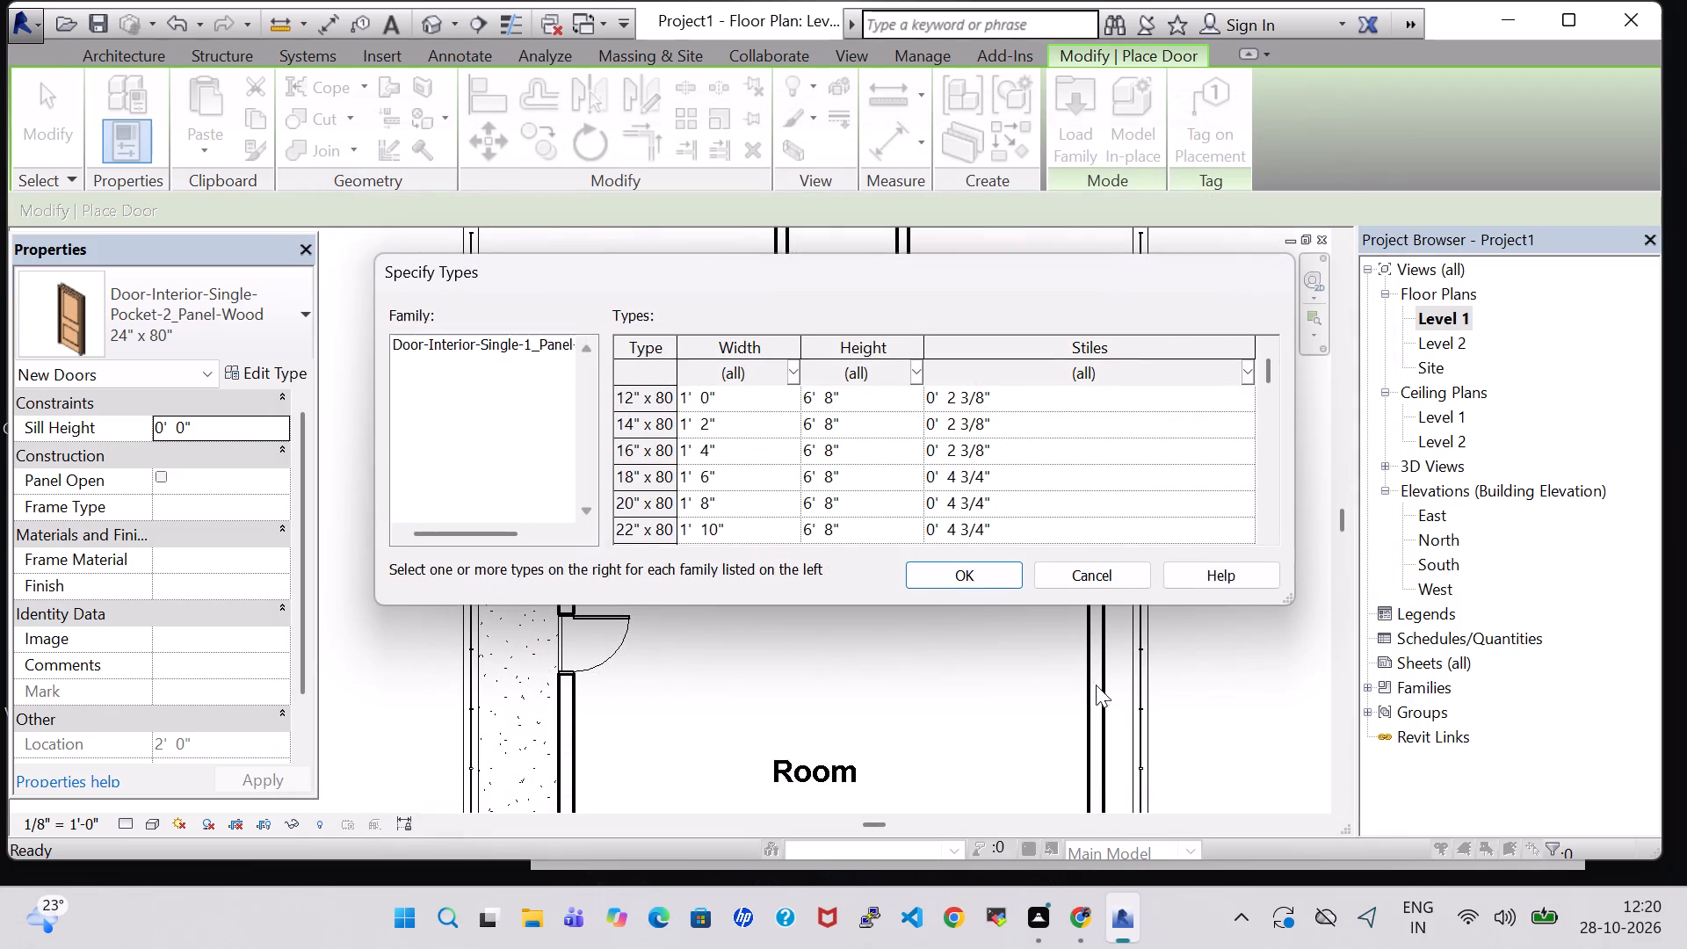
{"action": "left_click", "coordinate": [713, 395]}
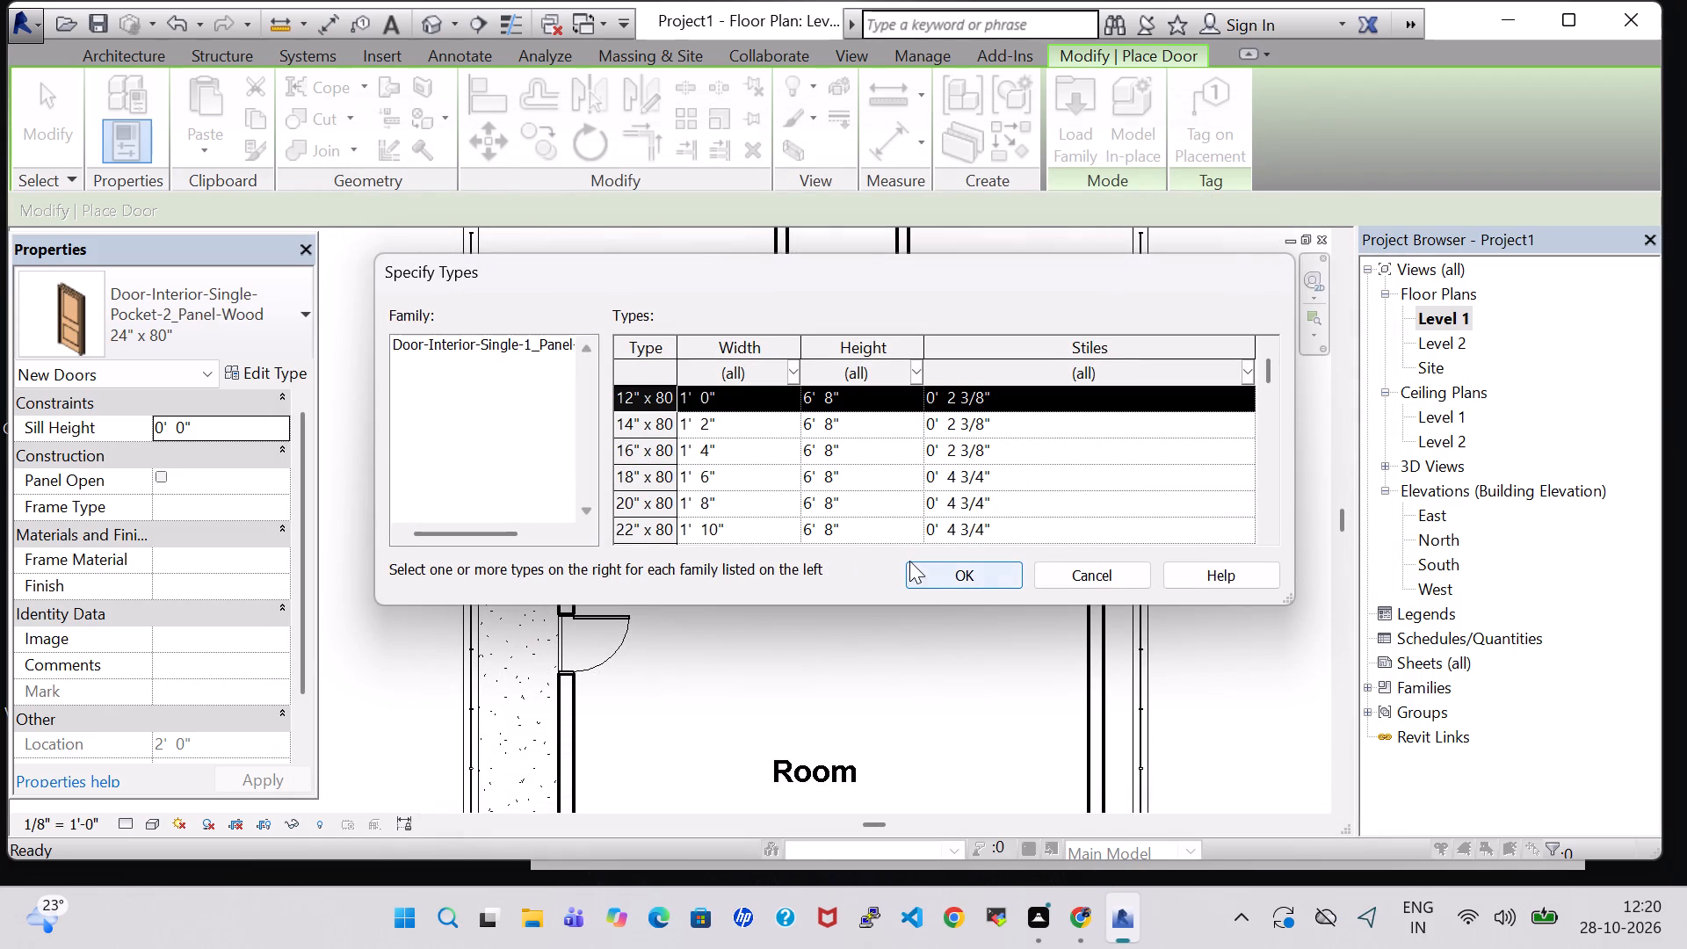
{"action": "left_click", "coordinate": [930, 572]}
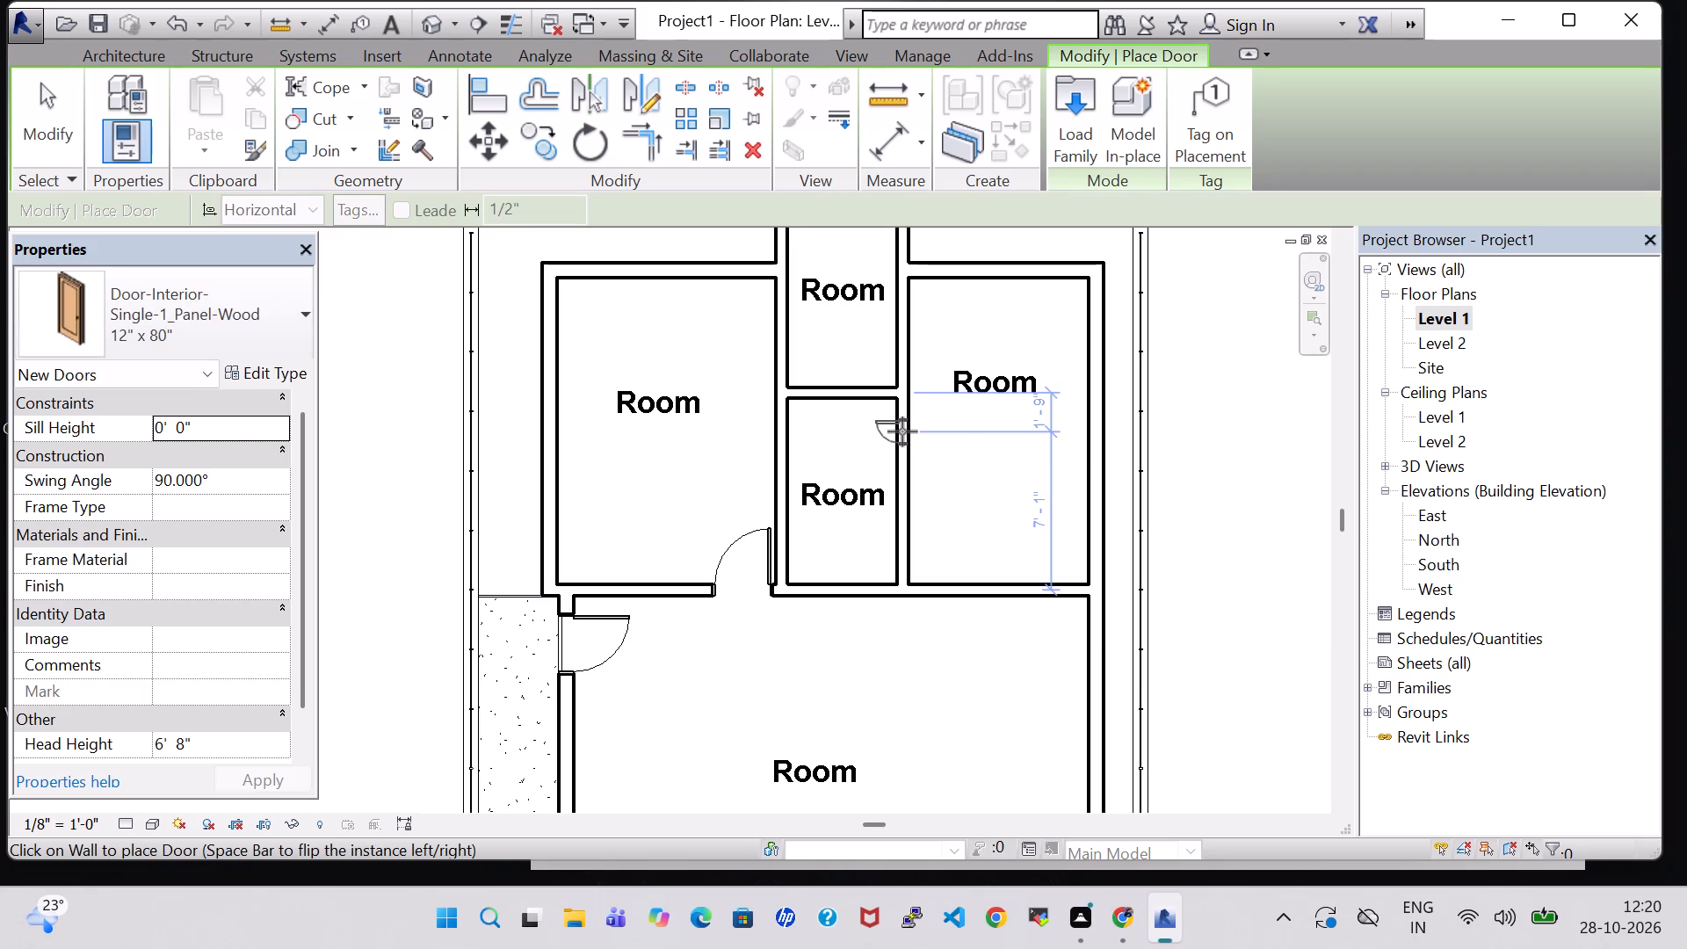
Place two 12" x 80" panel doors from the rear-right room into the small middle rooms, about 0'-10" and 0'-11" either side of their partition.
{"action": "scroll", "coordinate": [902, 431], "scroll_direction": "up", "scroll_amount": 3}
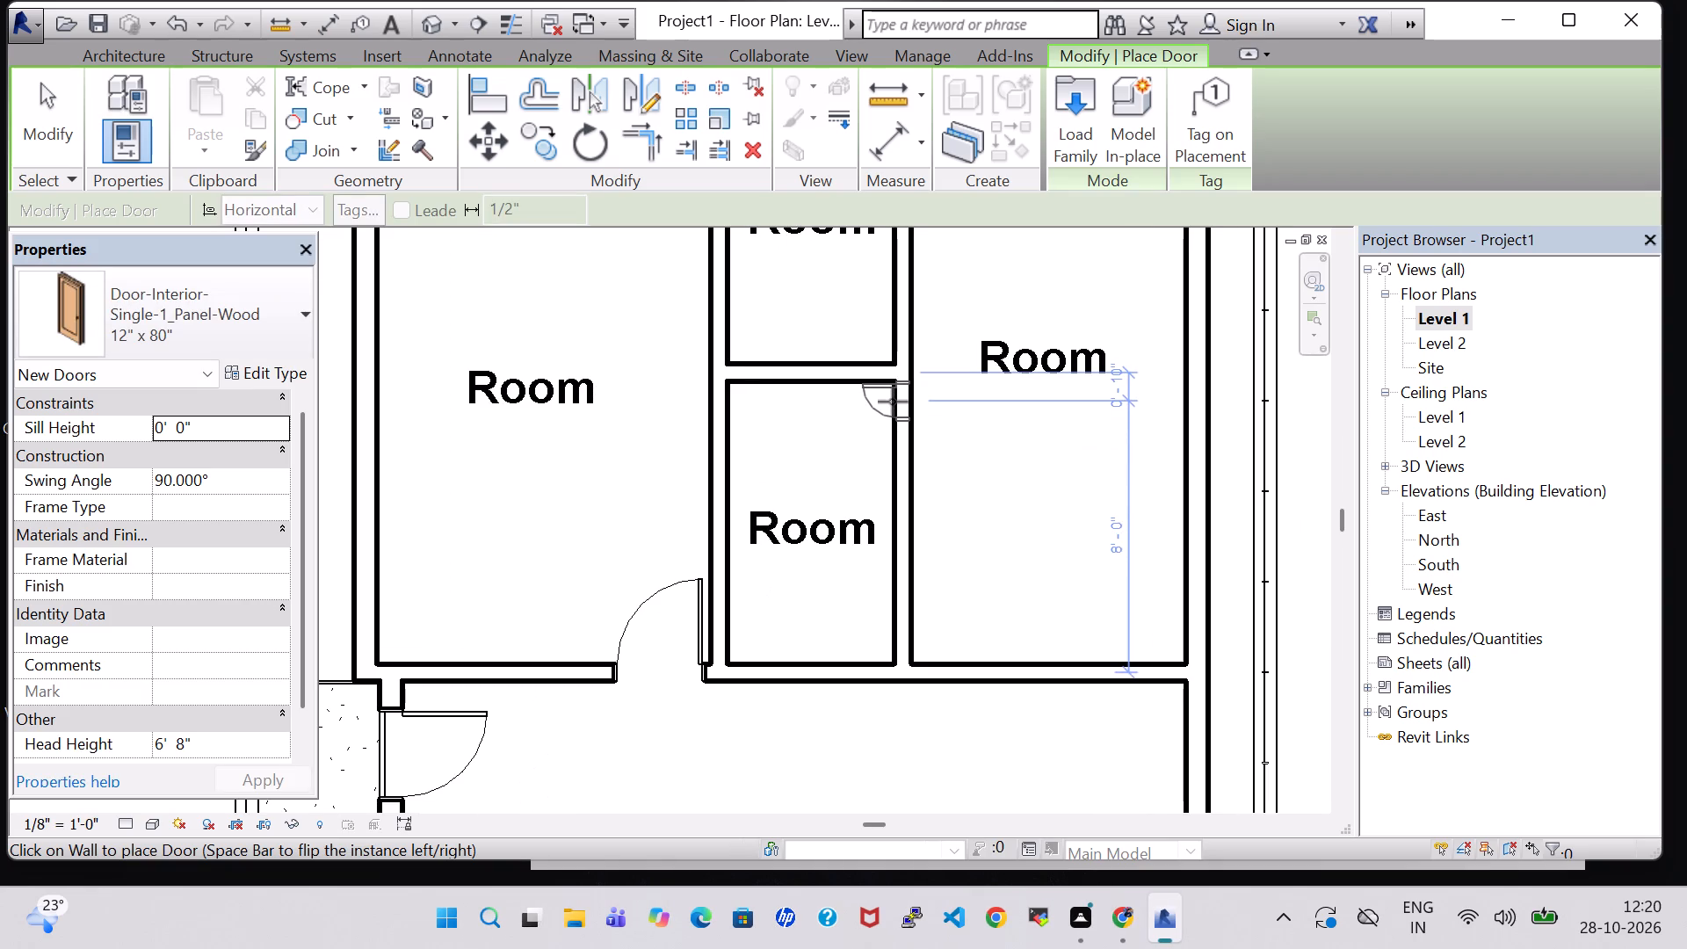
{"action": "left_click", "coordinate": [893, 402]}
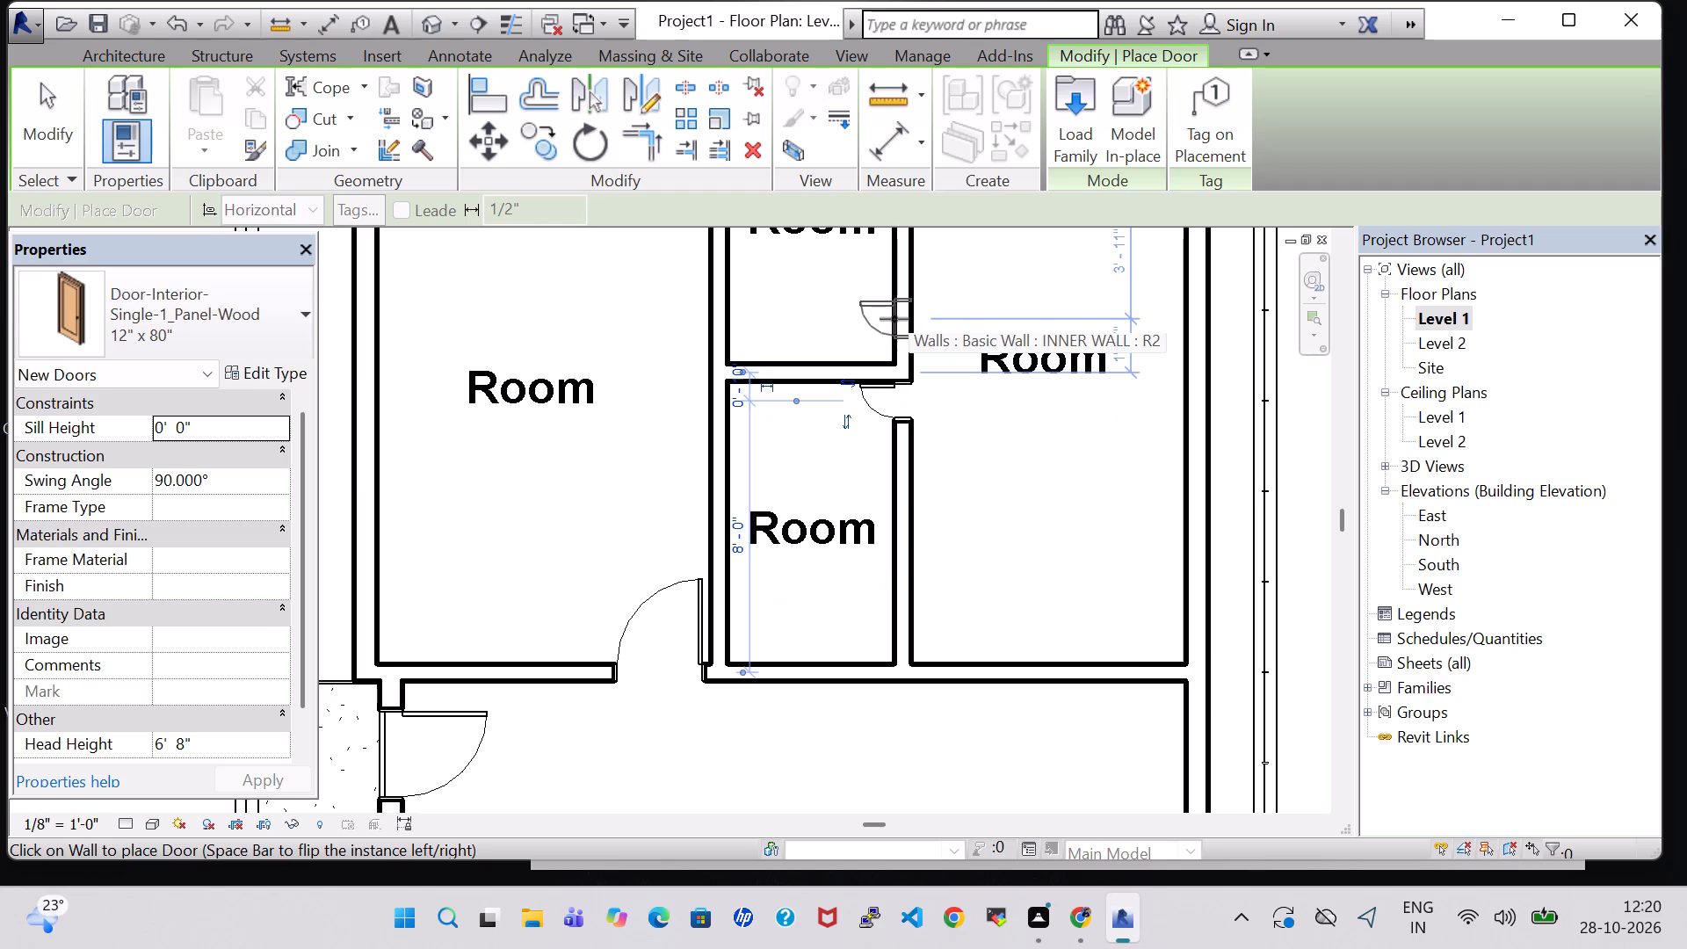
{"action": "key", "text": "space"}
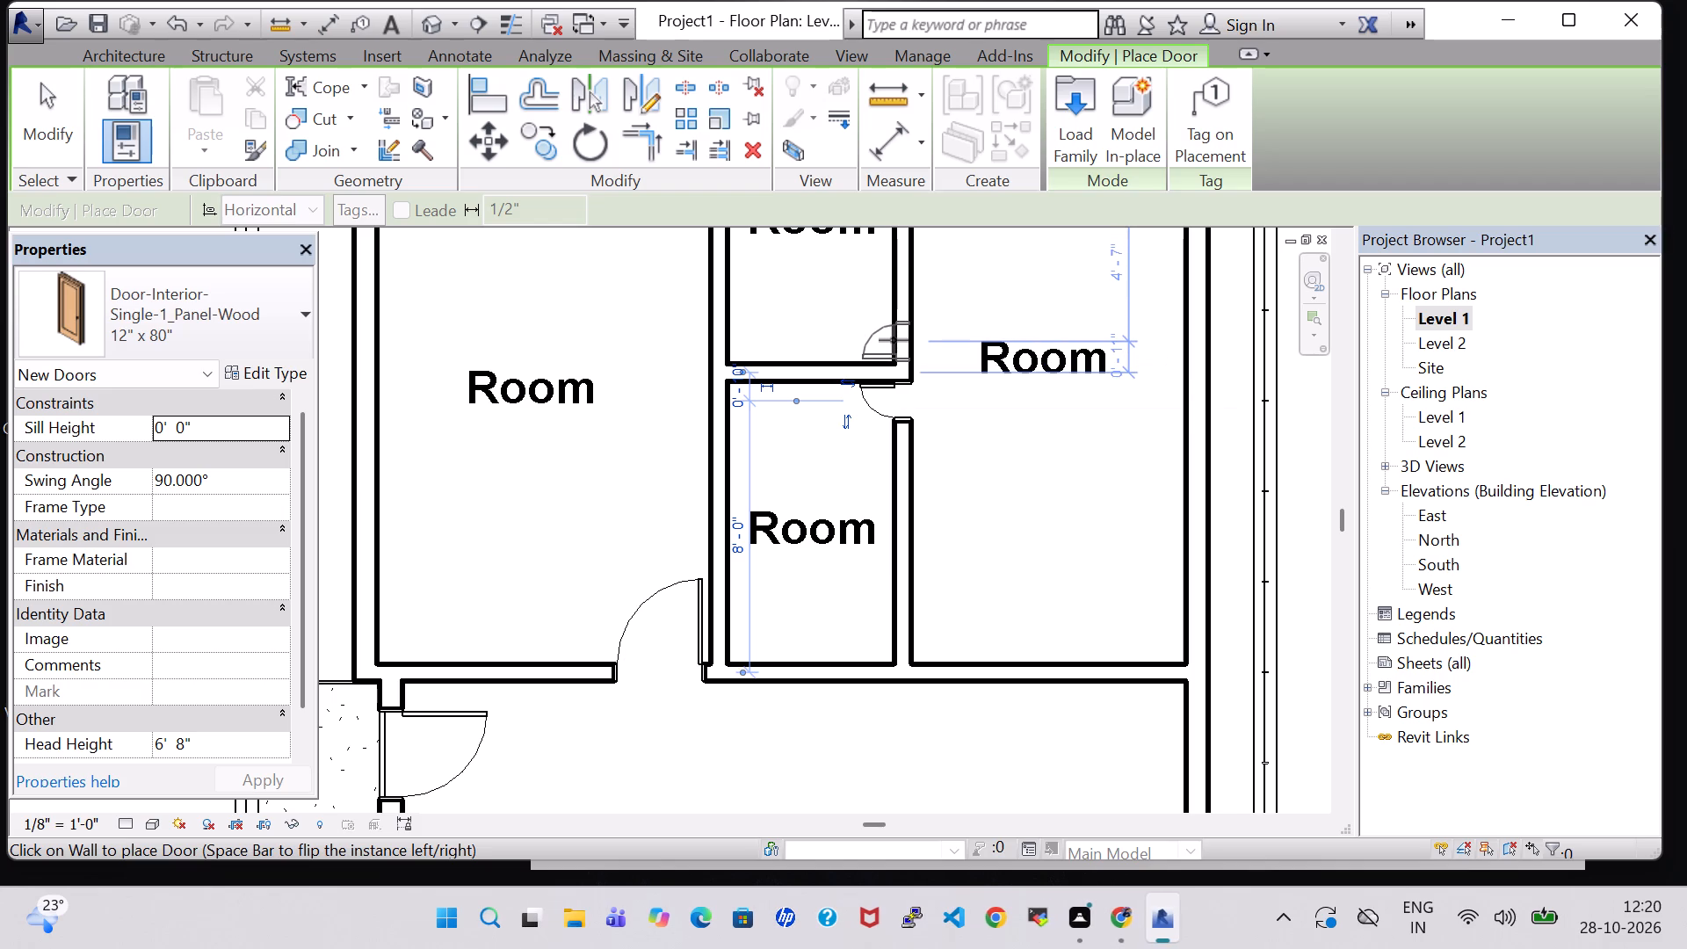
{"action": "left_click", "coordinate": [894, 340]}
{"action": "key", "text": "Escape"}
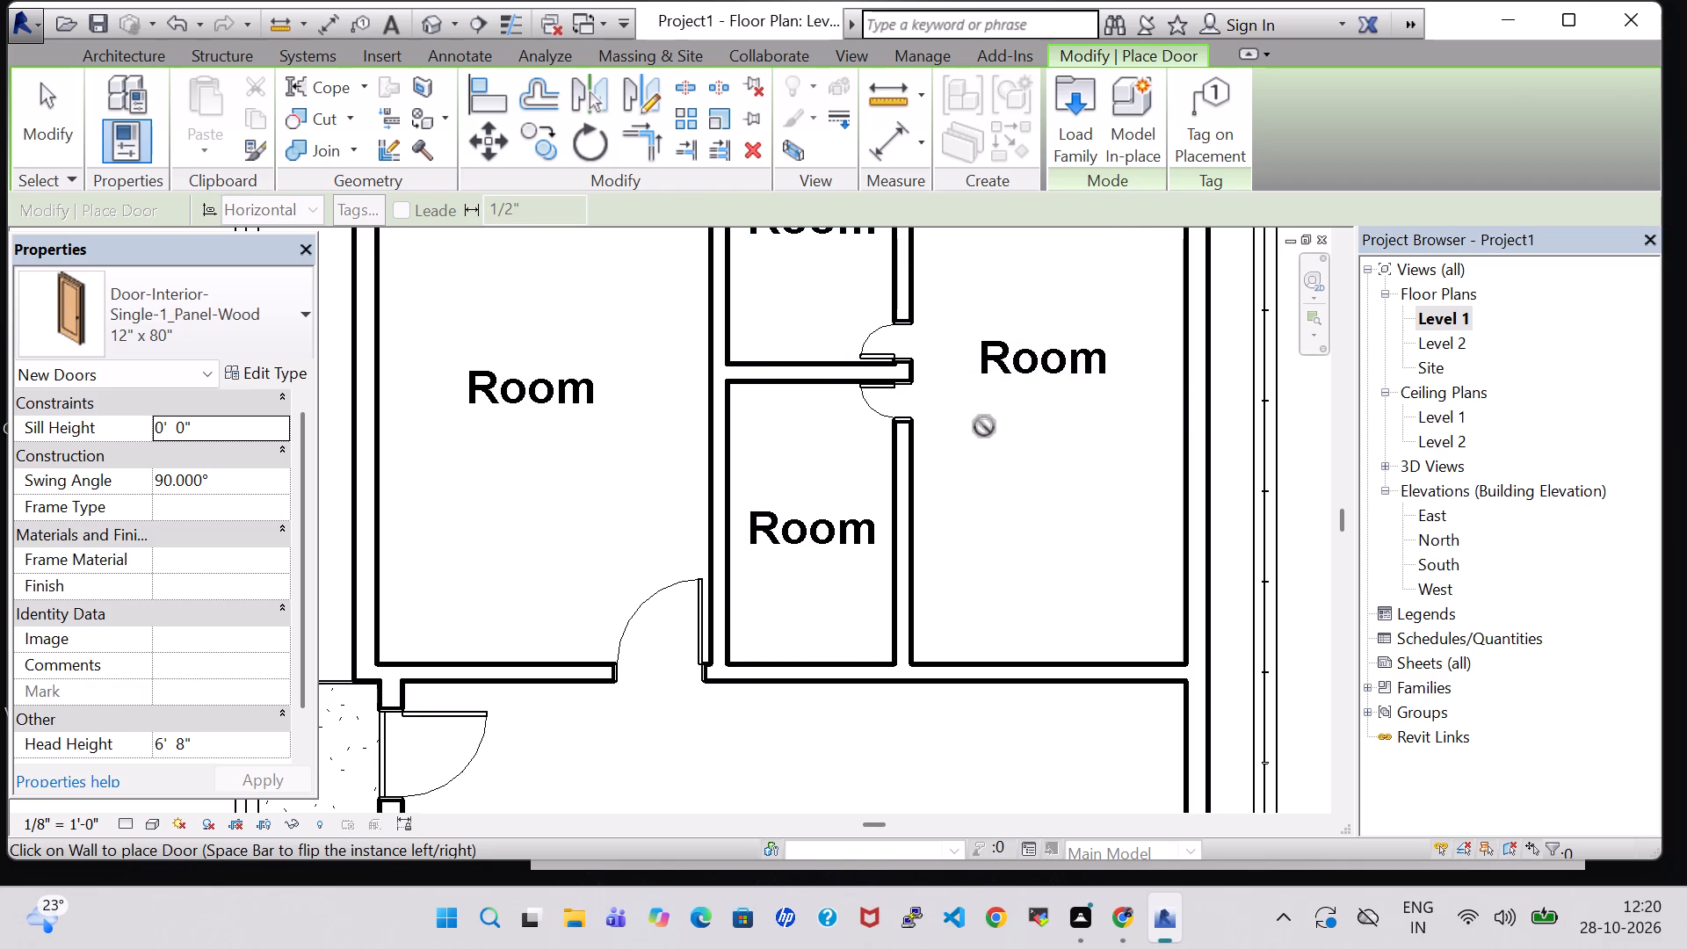
{"action": "key", "text": "Escape"}
Set the 12" x 80" single-panel wood door type's width to 2'-0".
{"action": "left_click", "coordinate": [879, 346]}
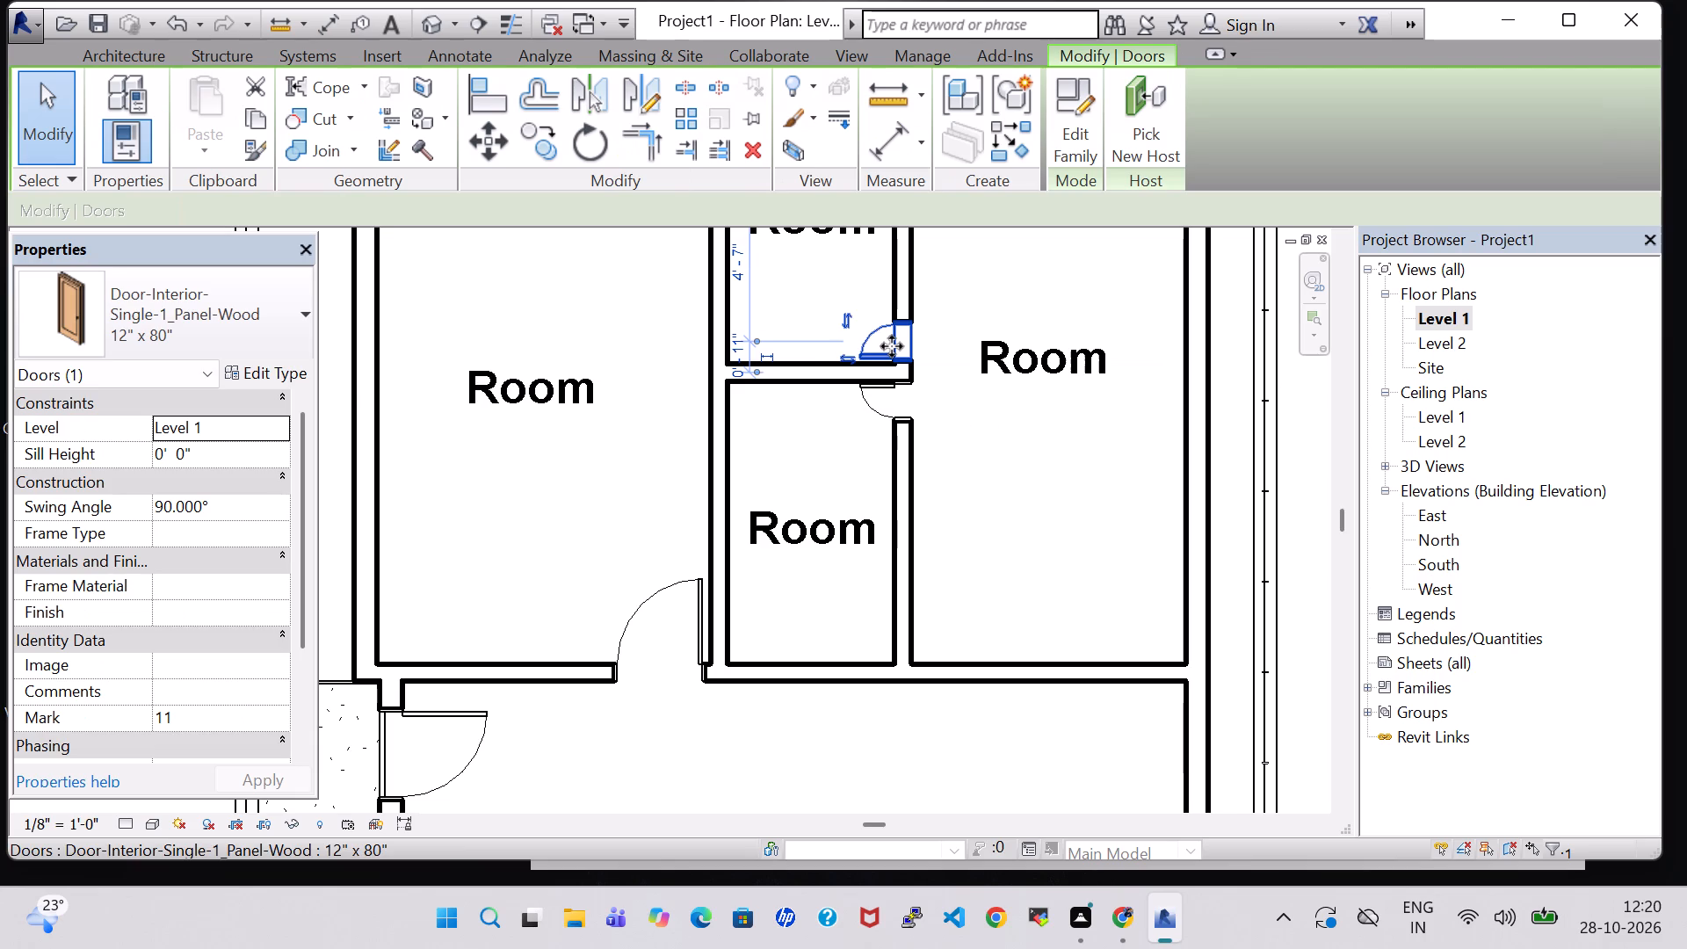
{"action": "left_click", "coordinate": [264, 373]}
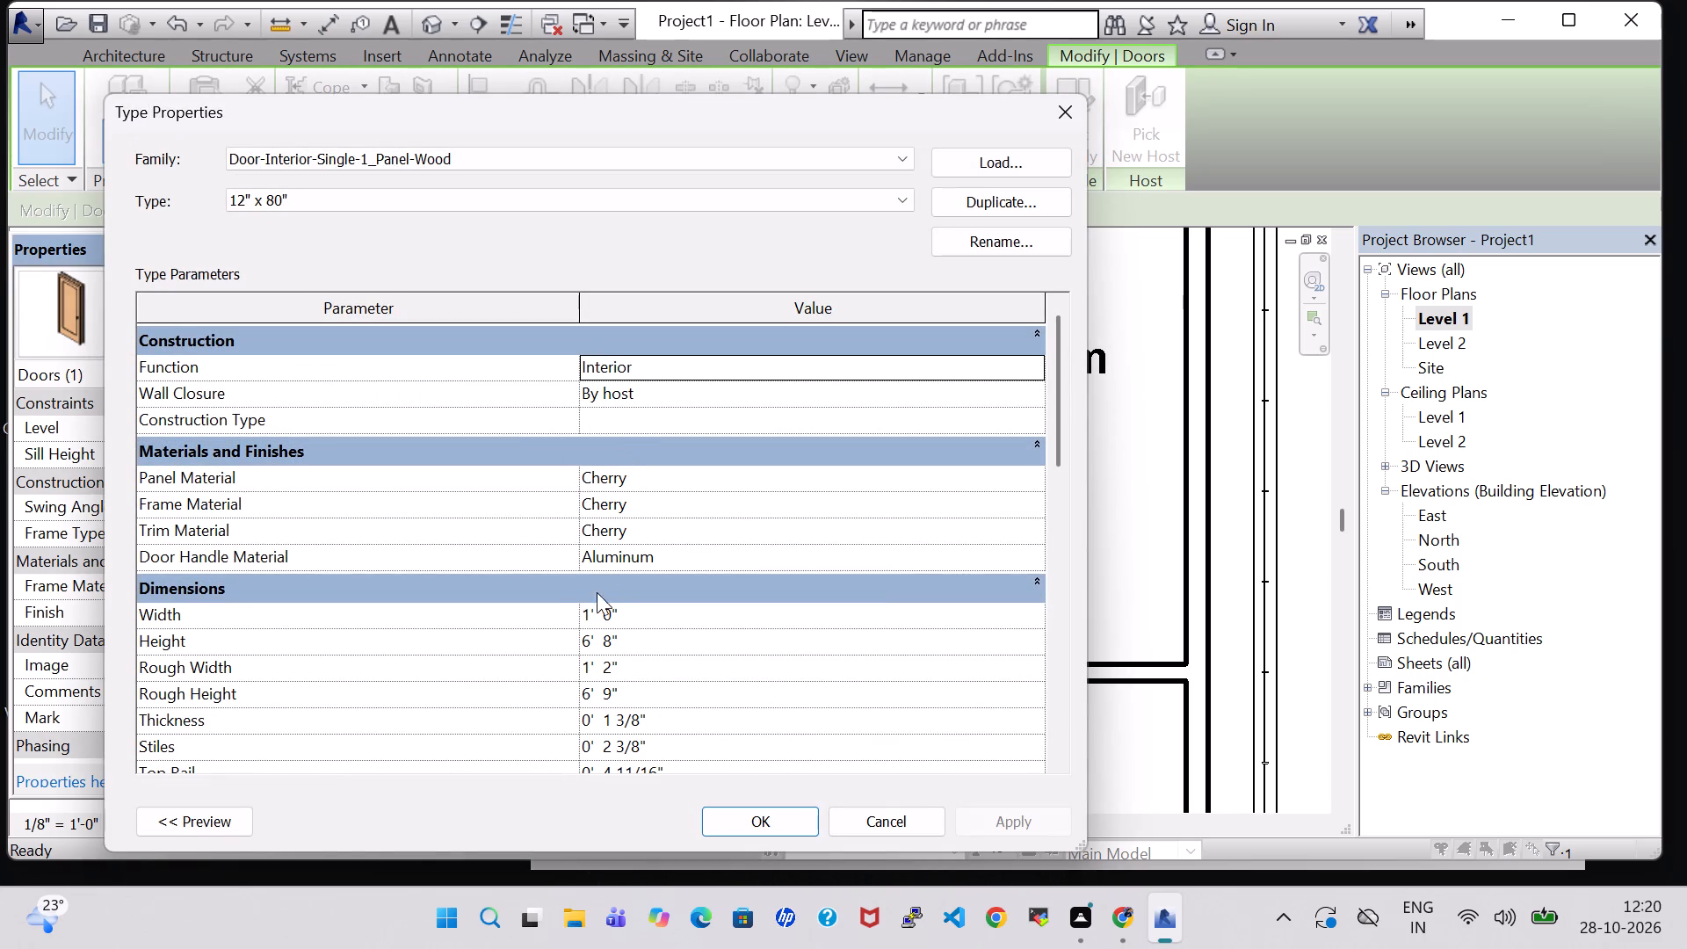
{"action": "left_click", "coordinate": [590, 616]}
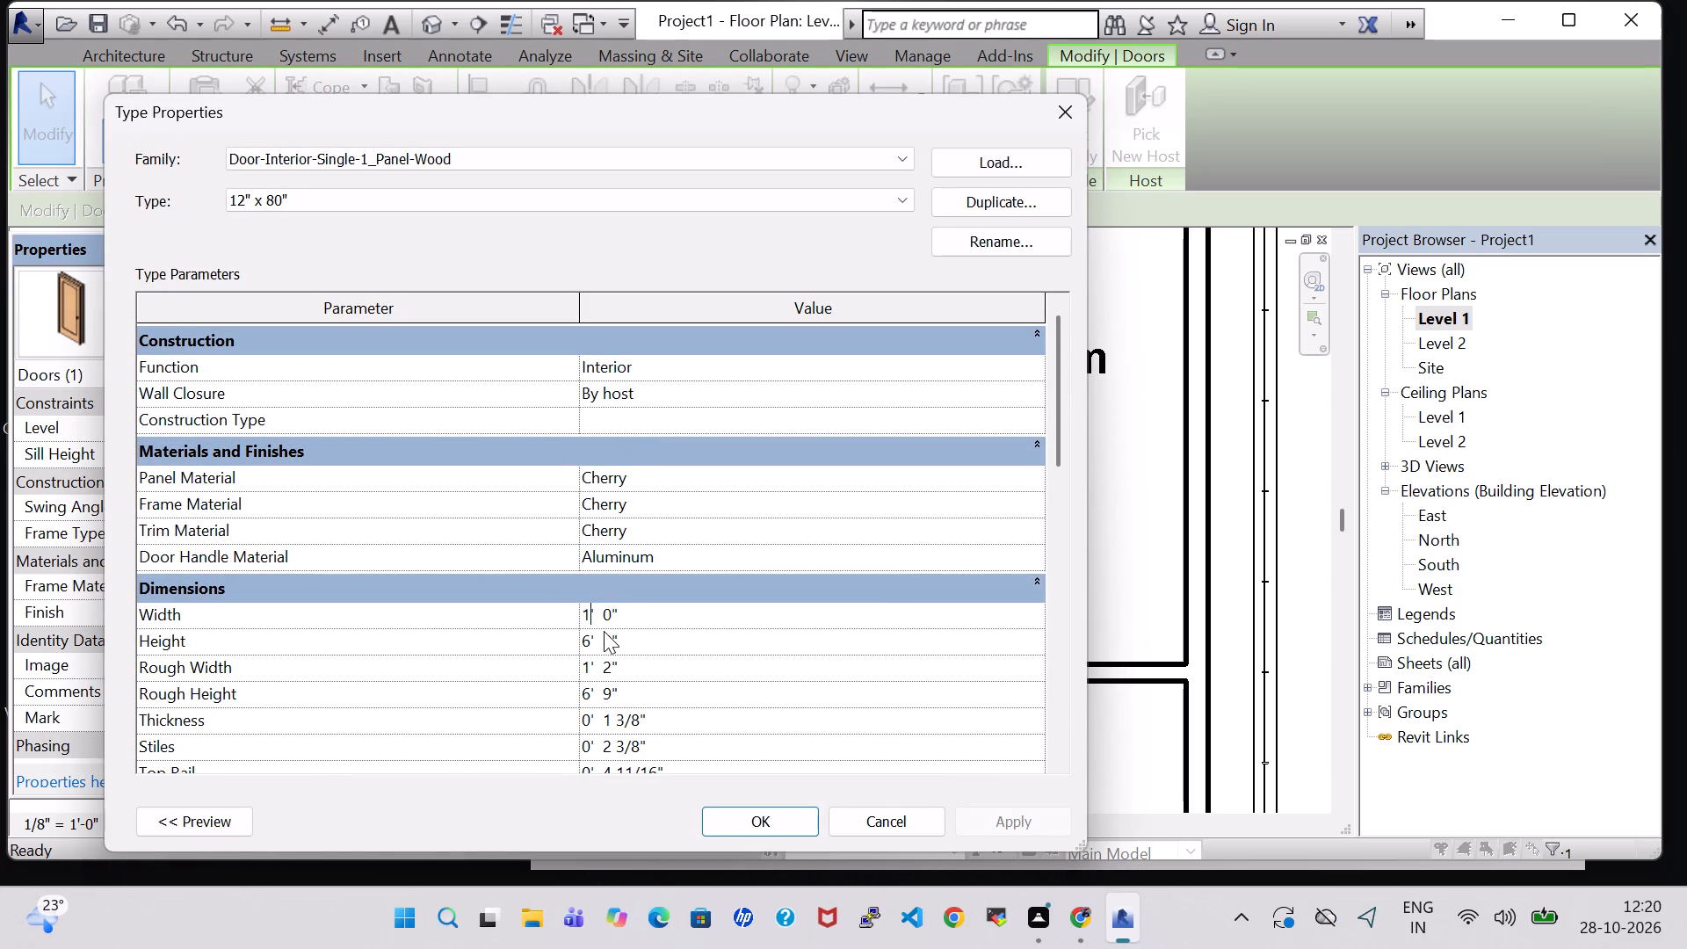
{"action": "key", "text": "BackSpace"}
{"action": "key", "text": "2"}
{"action": "left_click", "coordinate": [1015, 821]}
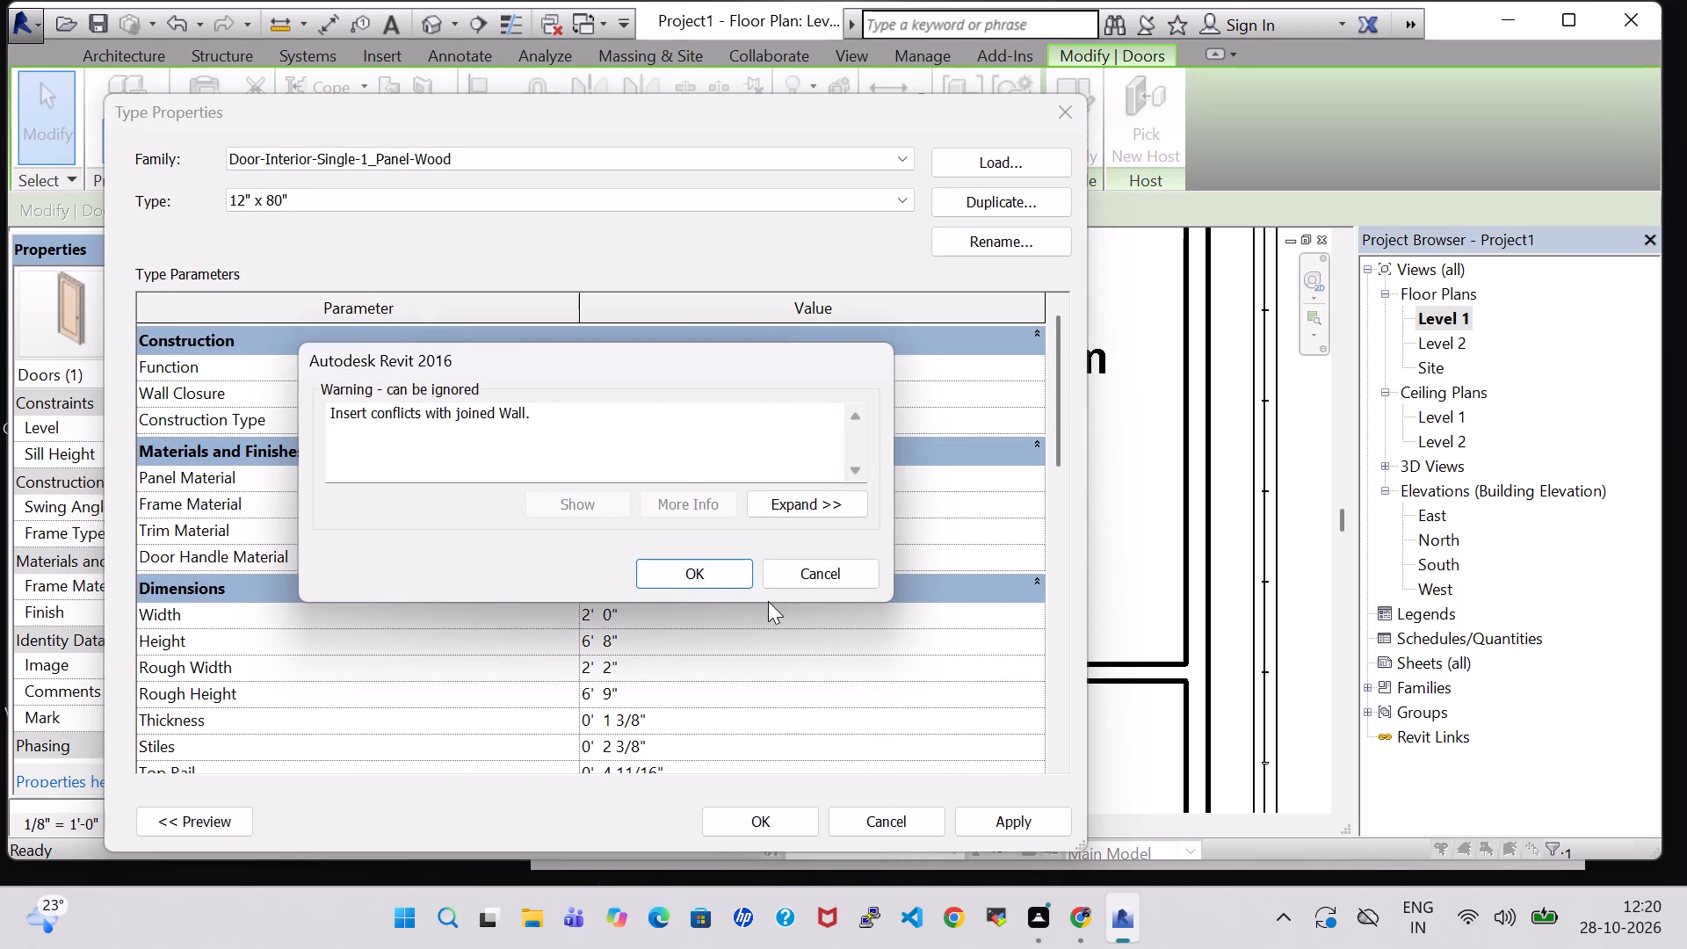
{"action": "left_click", "coordinate": [713, 569]}
{"action": "left_click", "coordinate": [763, 820]}
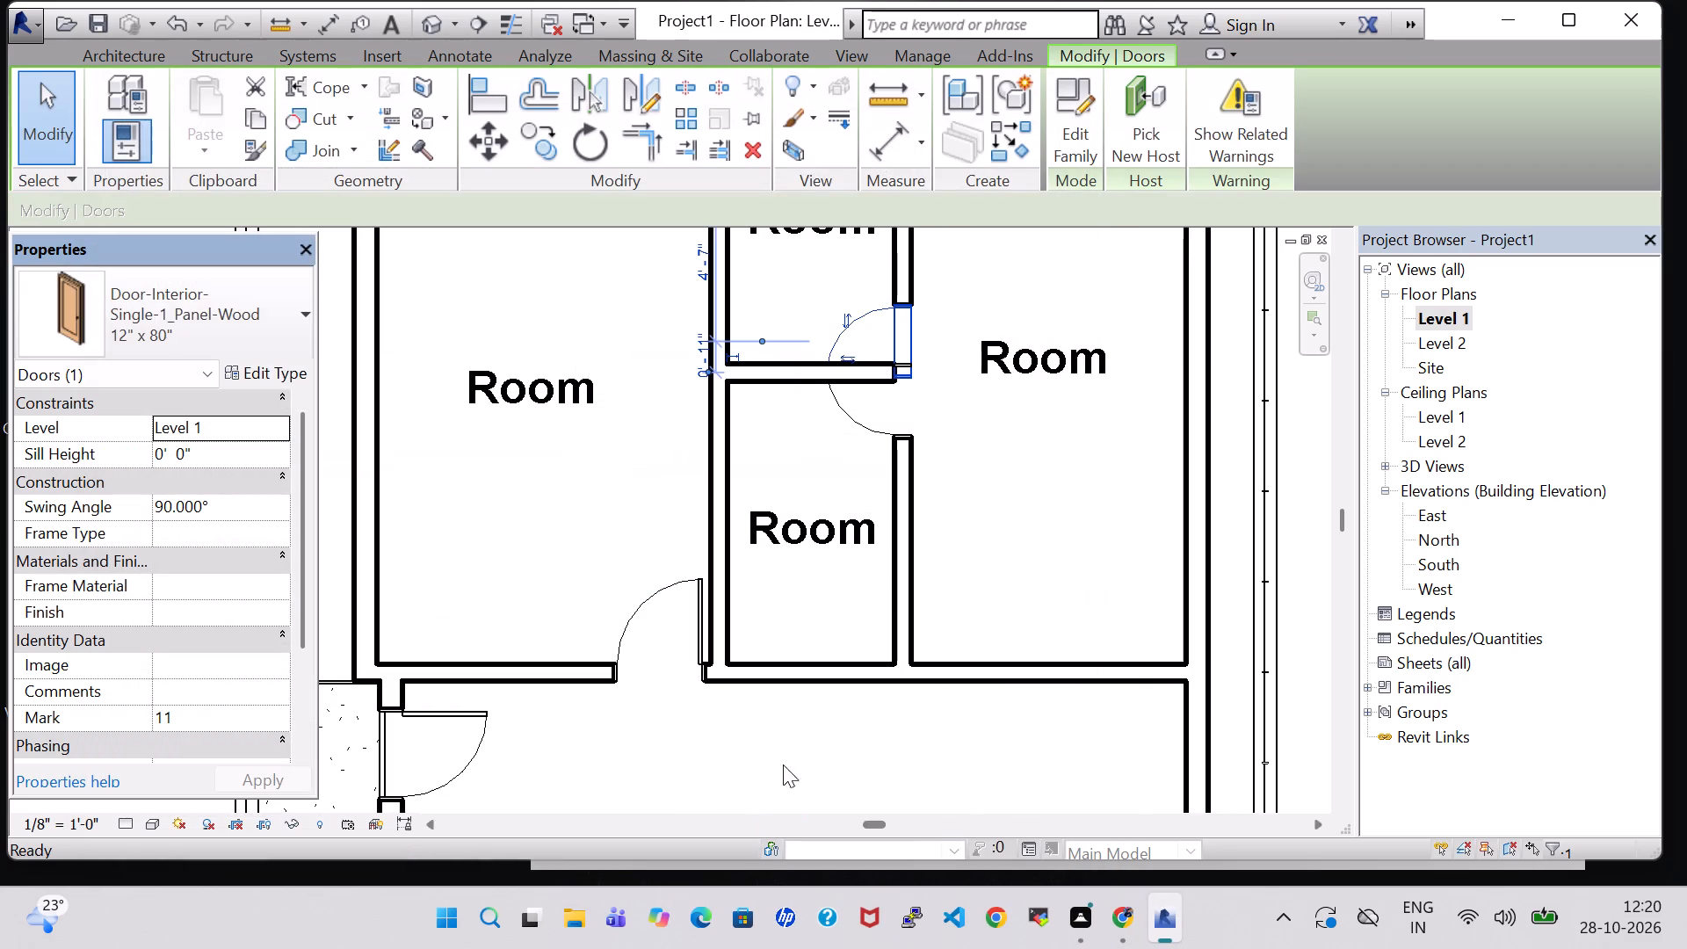
Nudge the lower small middle room's door away from the partition between the two small rooms, to about 1'-4" from it.
{"action": "left_click", "coordinate": [1013, 408]}
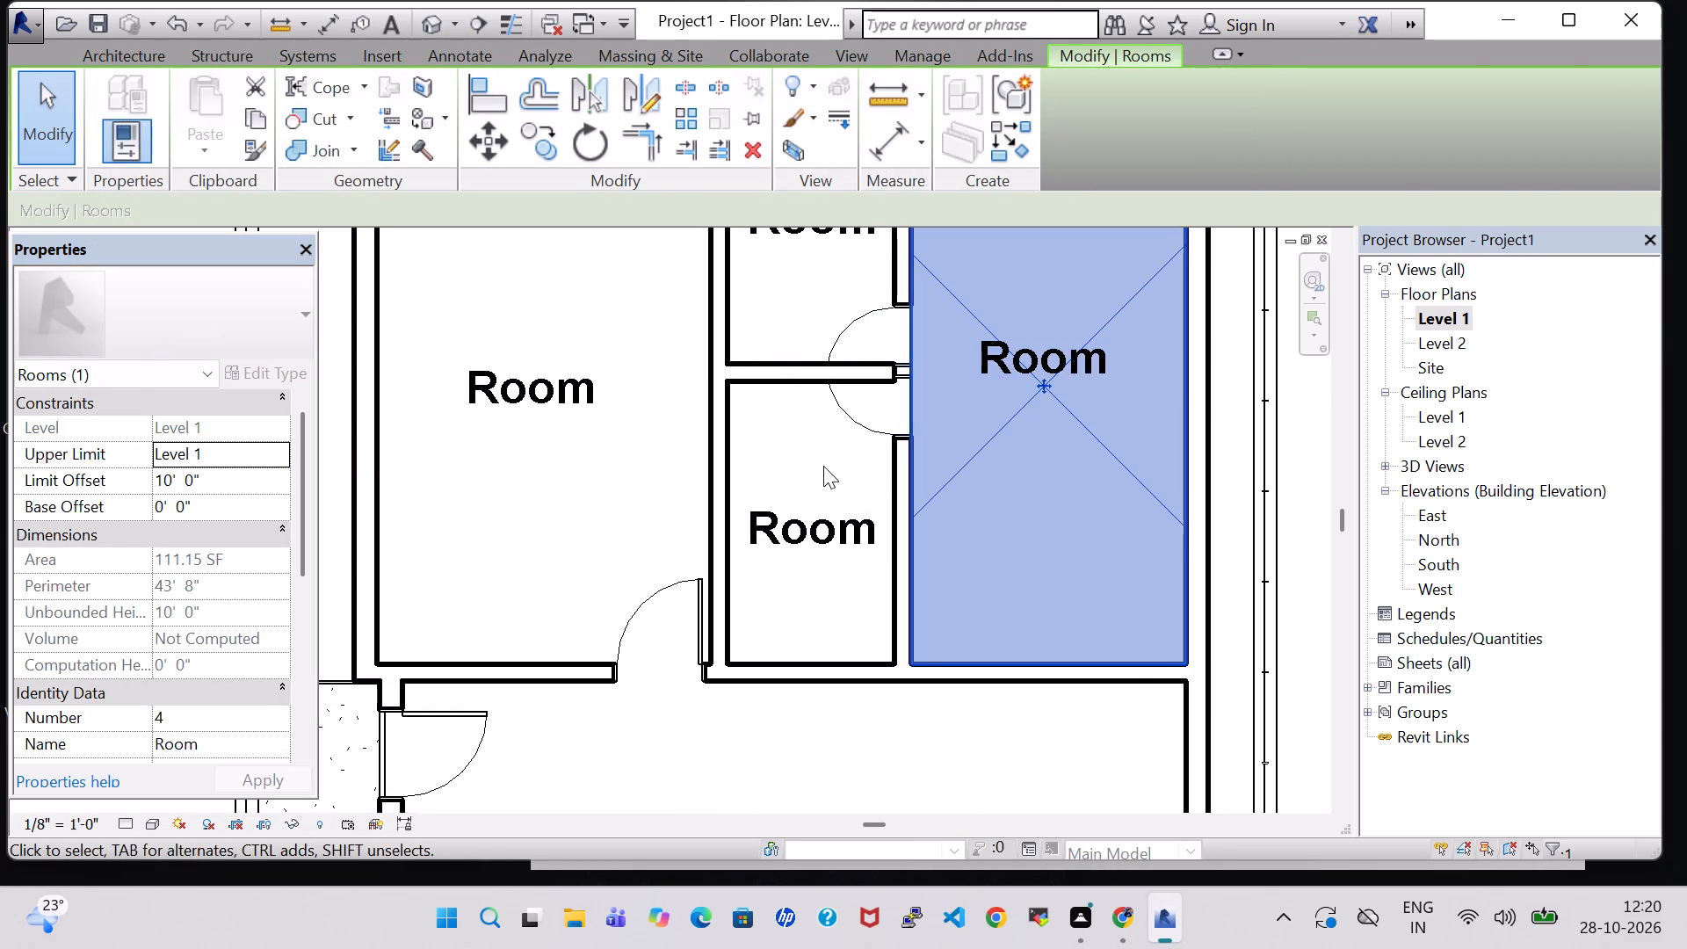
{"action": "left_click", "coordinate": [823, 466]}
{"action": "left_click", "coordinate": [851, 418]}
{"action": "key", "text": "Down"}
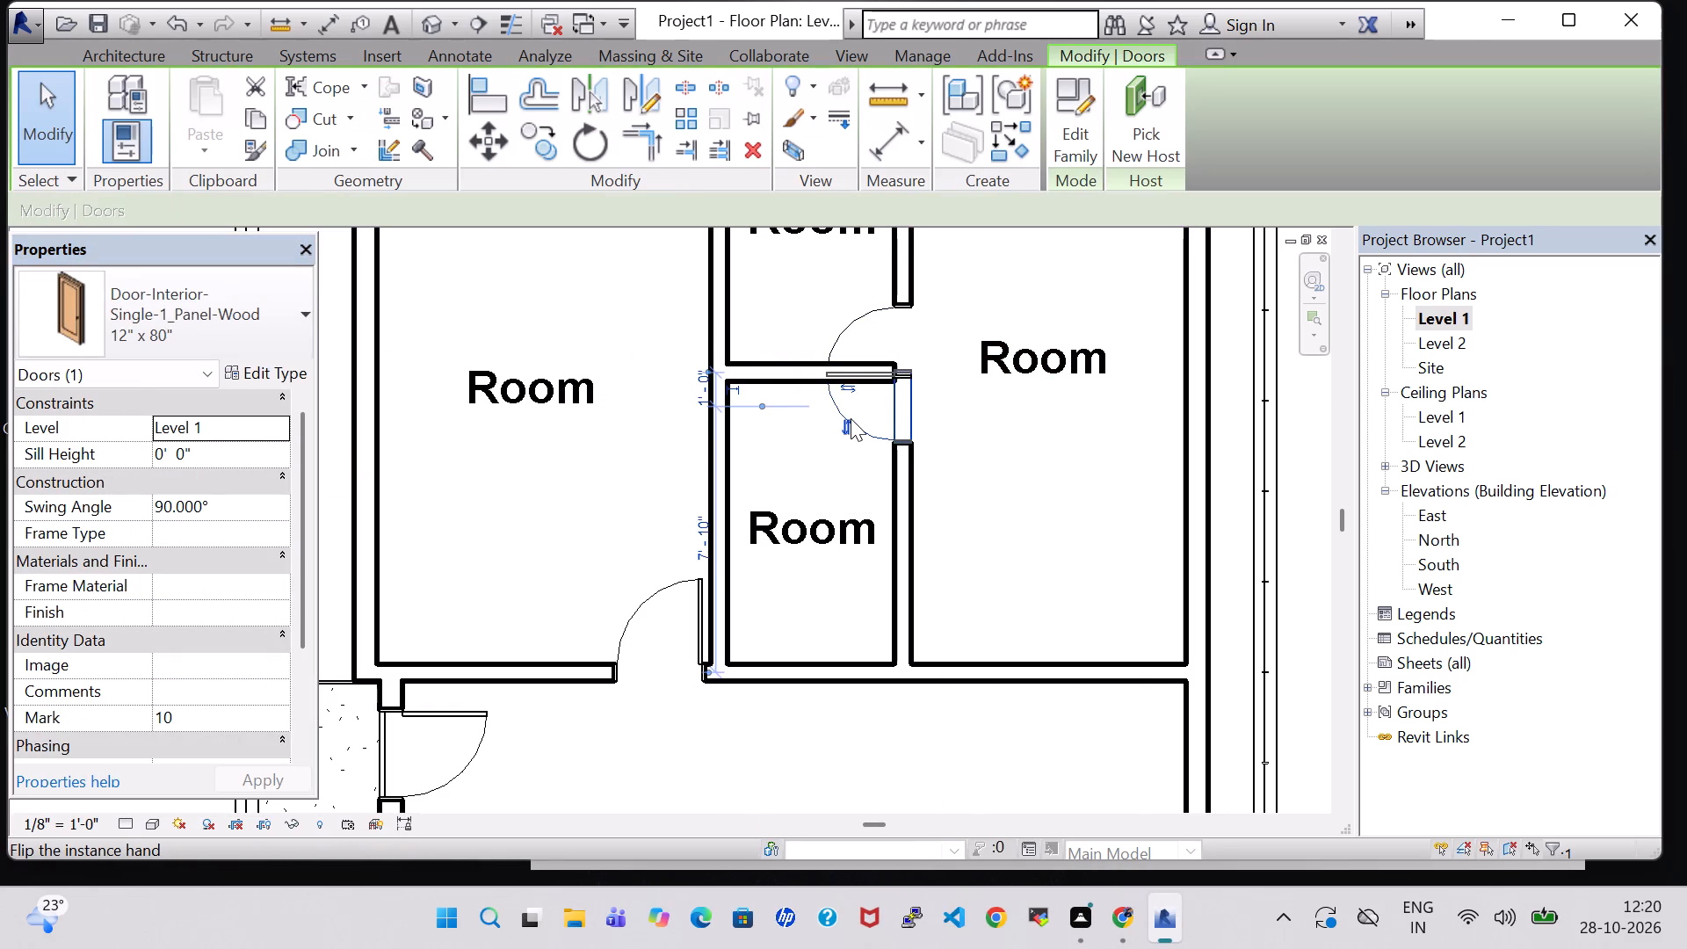
{"action": "key", "text": "Down"}
{"action": "key", "text": "Down"}
{"action": "key", "text": "Down"}
{"action": "key", "text": "Up"}
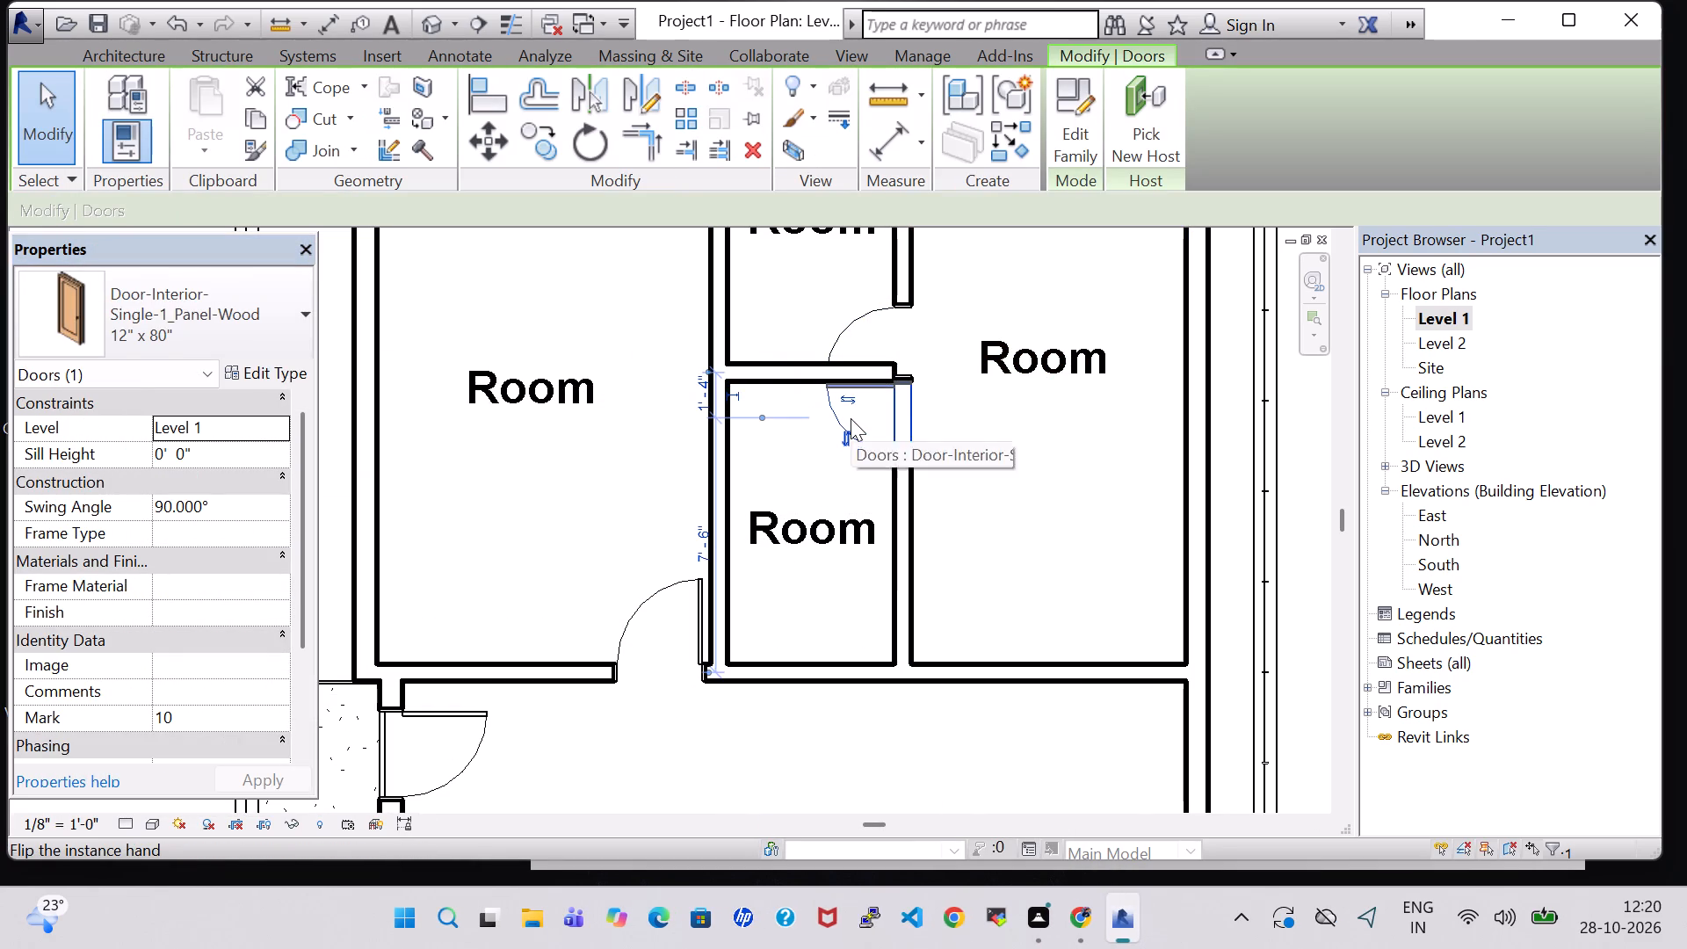
Nudge the upper small middle room's door away from the partition between the two small rooms, to about 1'-5" from it.
{"action": "left_click", "coordinate": [866, 315]}
{"action": "key", "text": "Up"}
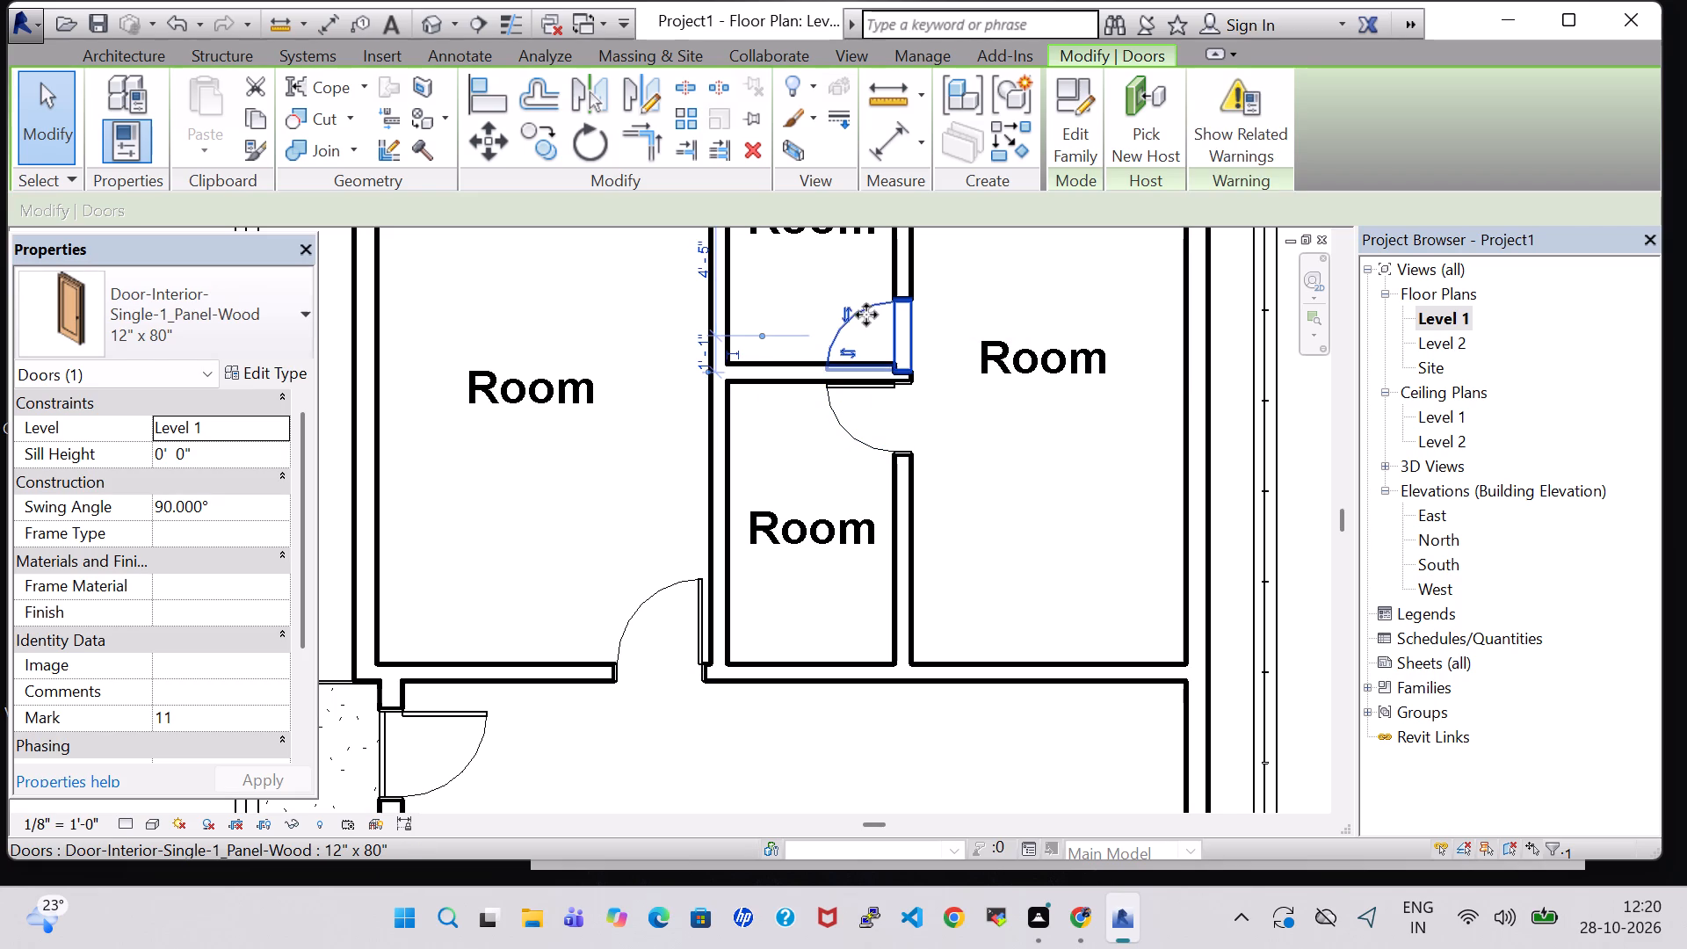
{"action": "key", "text": "Up"}
{"action": "key", "text": "Up"}
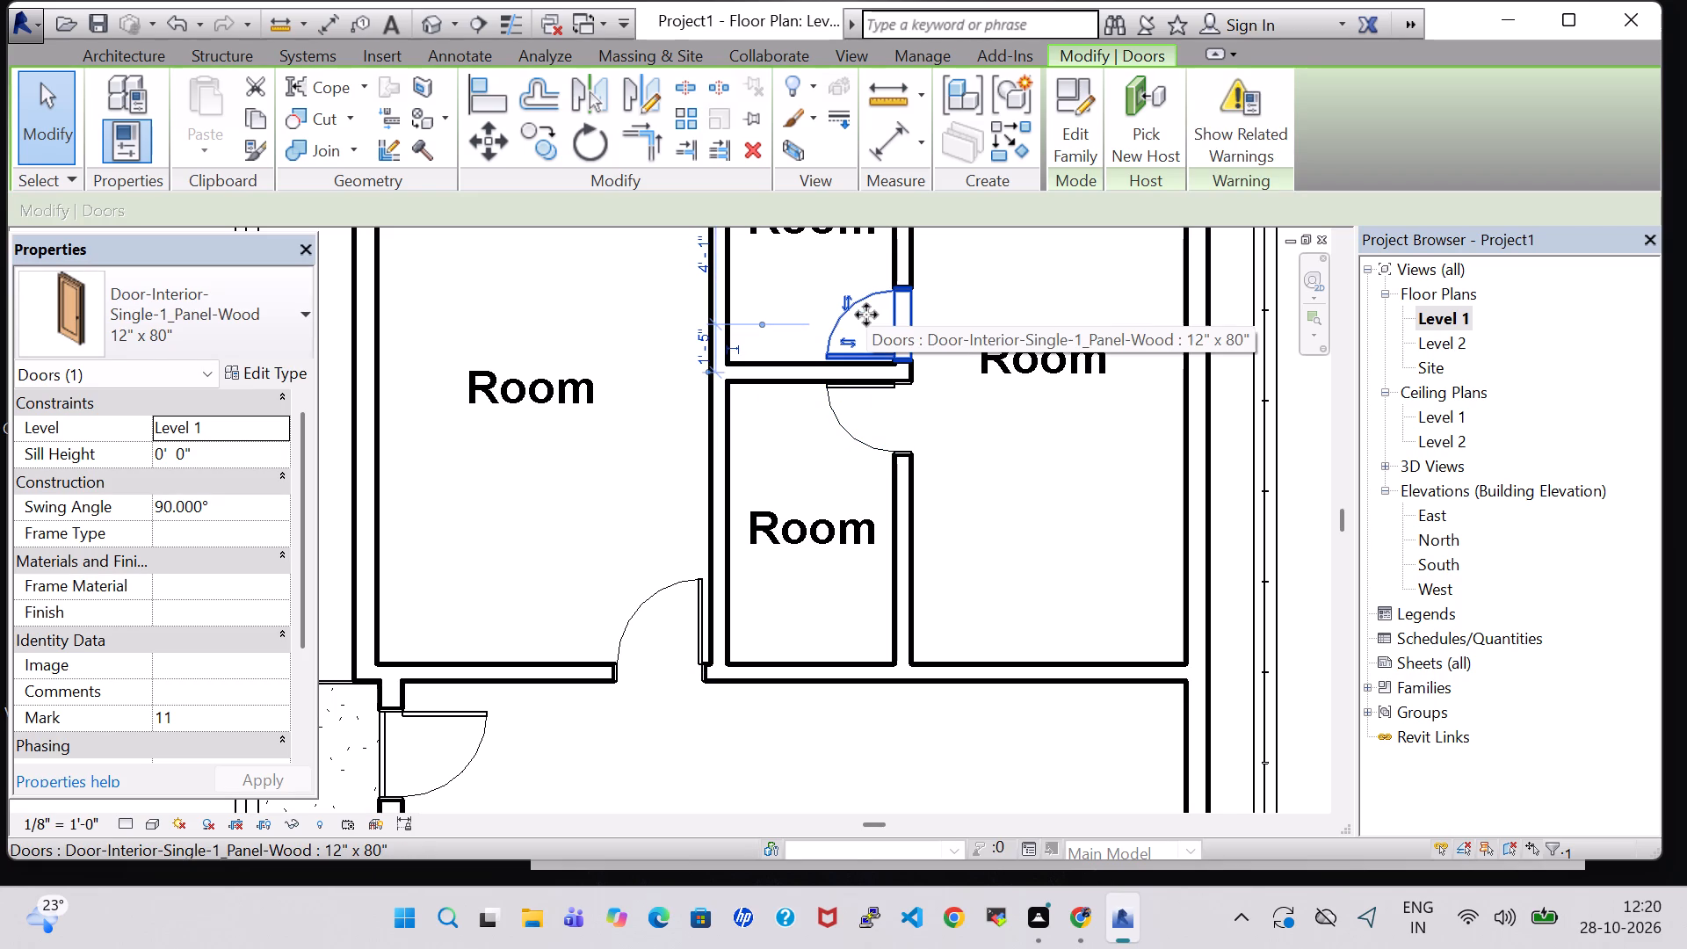
{"action": "key", "text": "Down"}
{"action": "key", "text": "Up"}
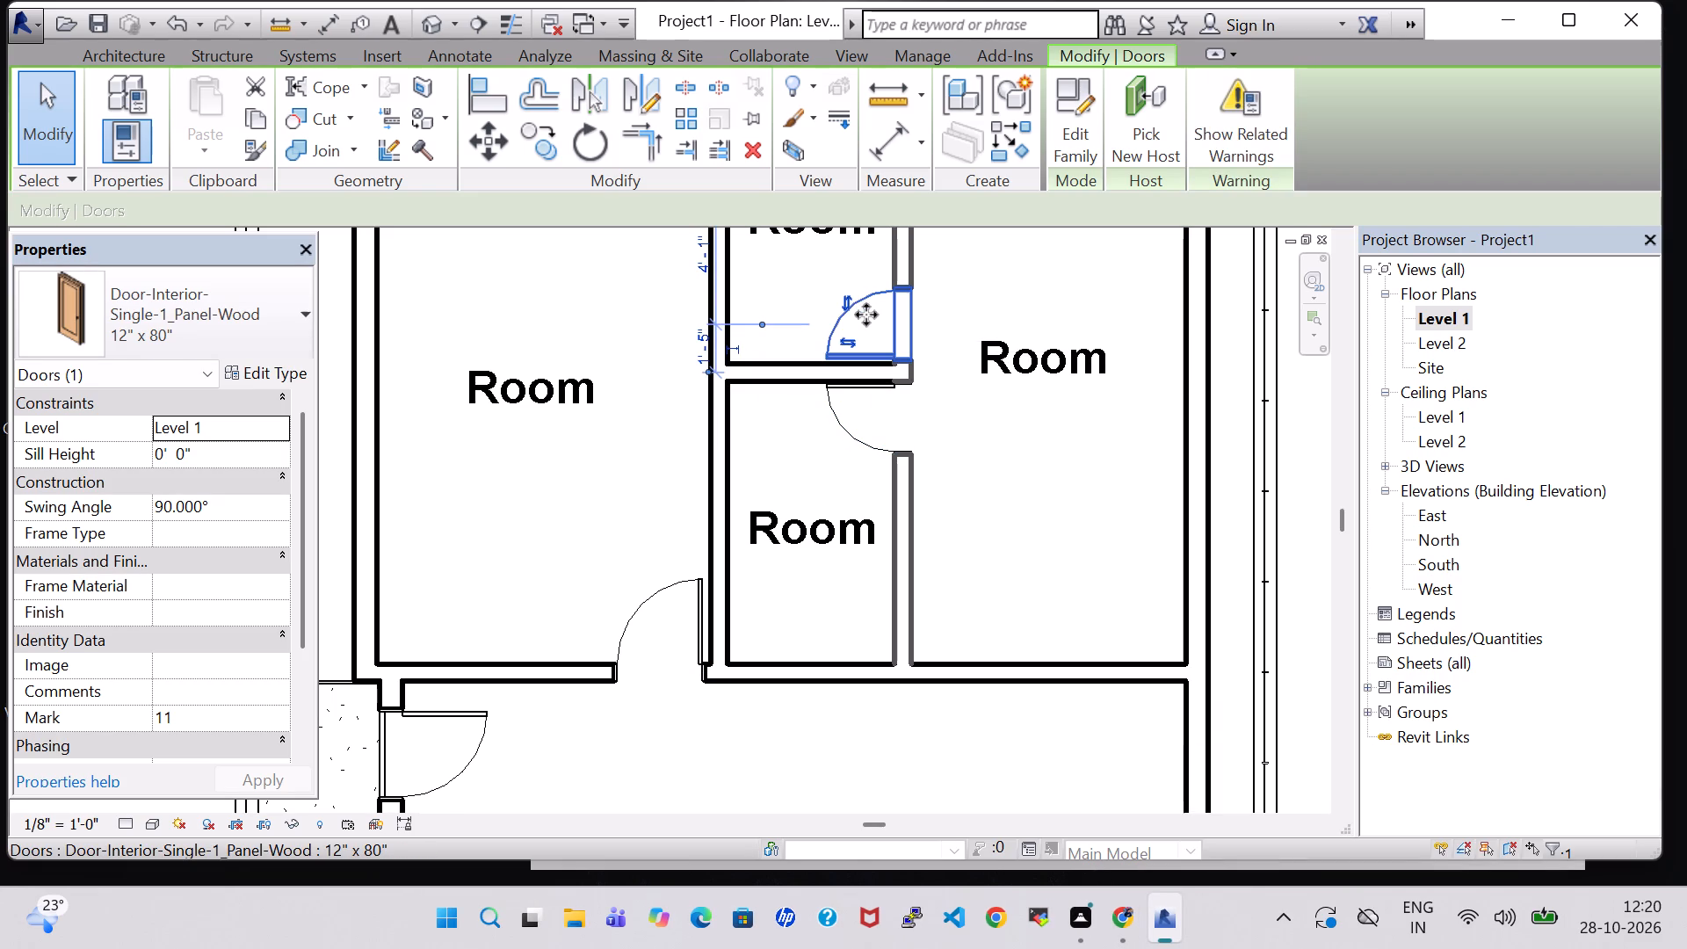
{"action": "left_click", "coordinate": [909, 739]}
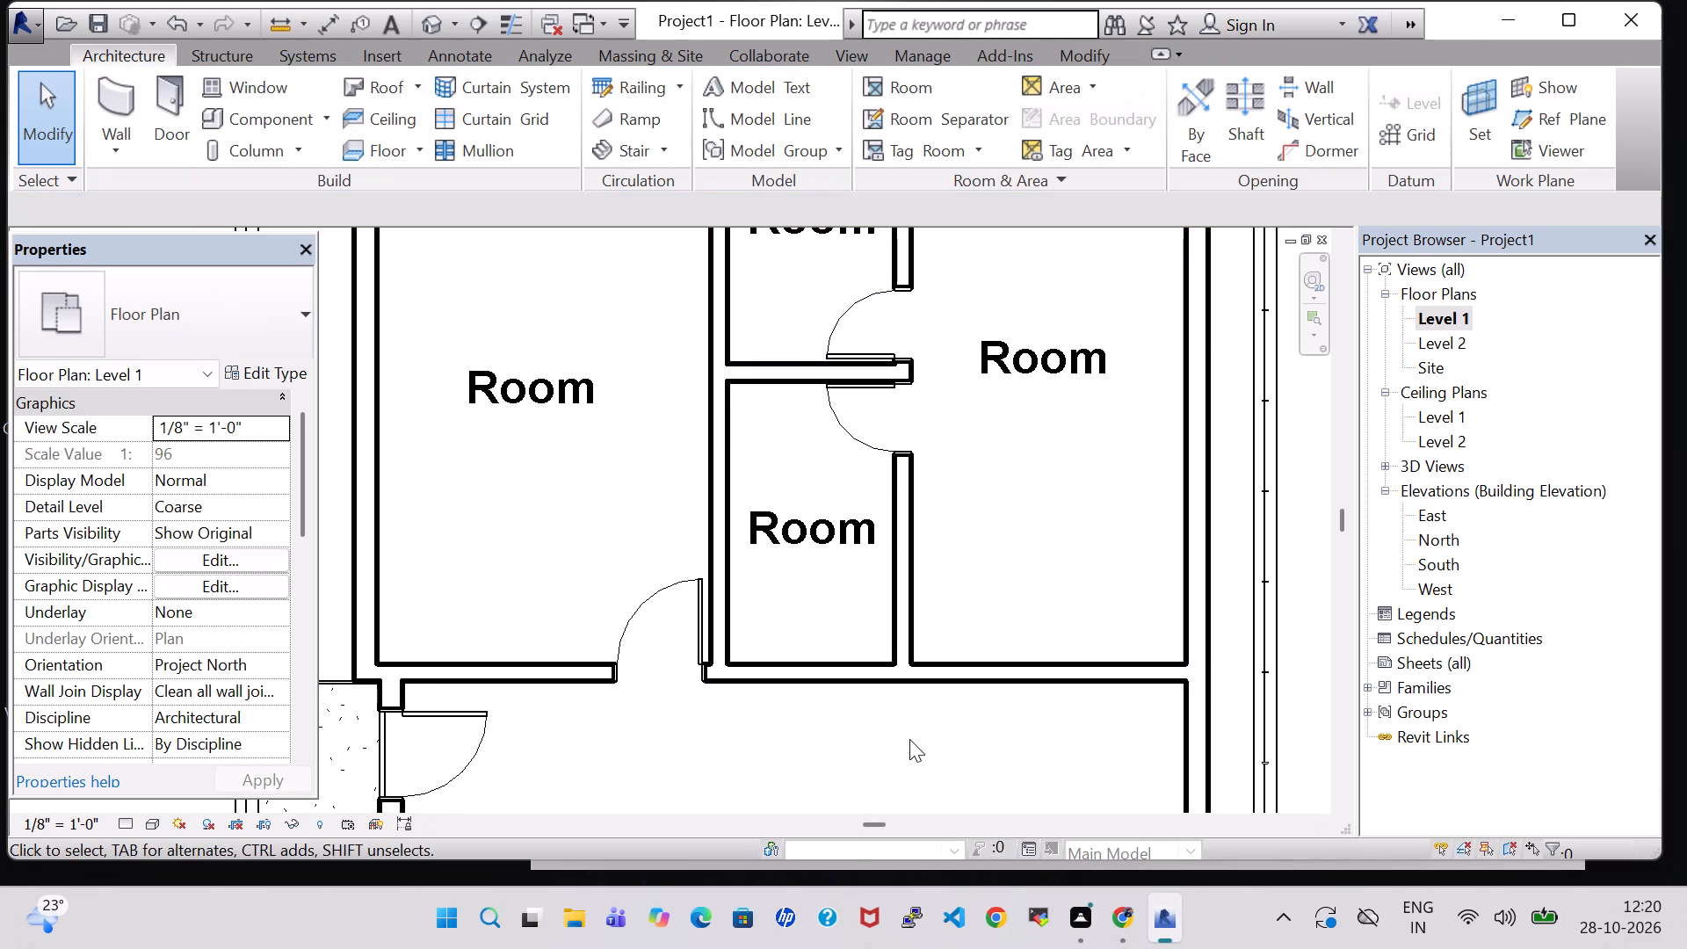
{"action": "scroll", "coordinate": [909, 739], "scroll_direction": "down", "scroll_amount": 3}
{"action": "scroll", "coordinate": [1060, 517], "scroll_direction": "down", "scroll_amount": 2}
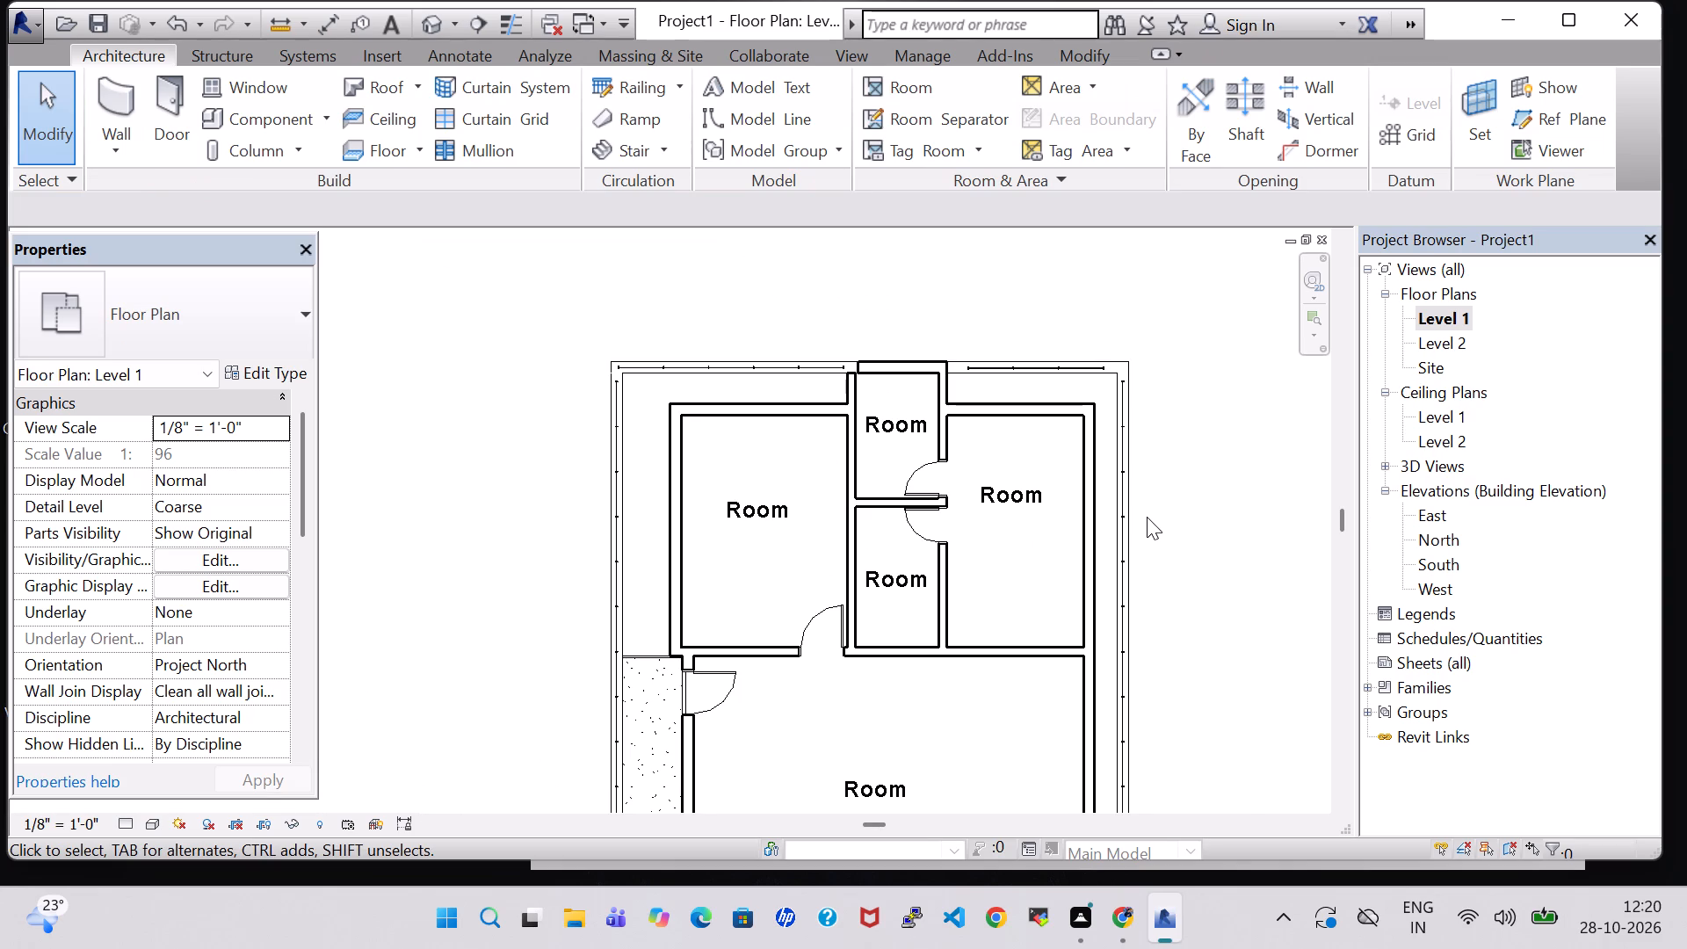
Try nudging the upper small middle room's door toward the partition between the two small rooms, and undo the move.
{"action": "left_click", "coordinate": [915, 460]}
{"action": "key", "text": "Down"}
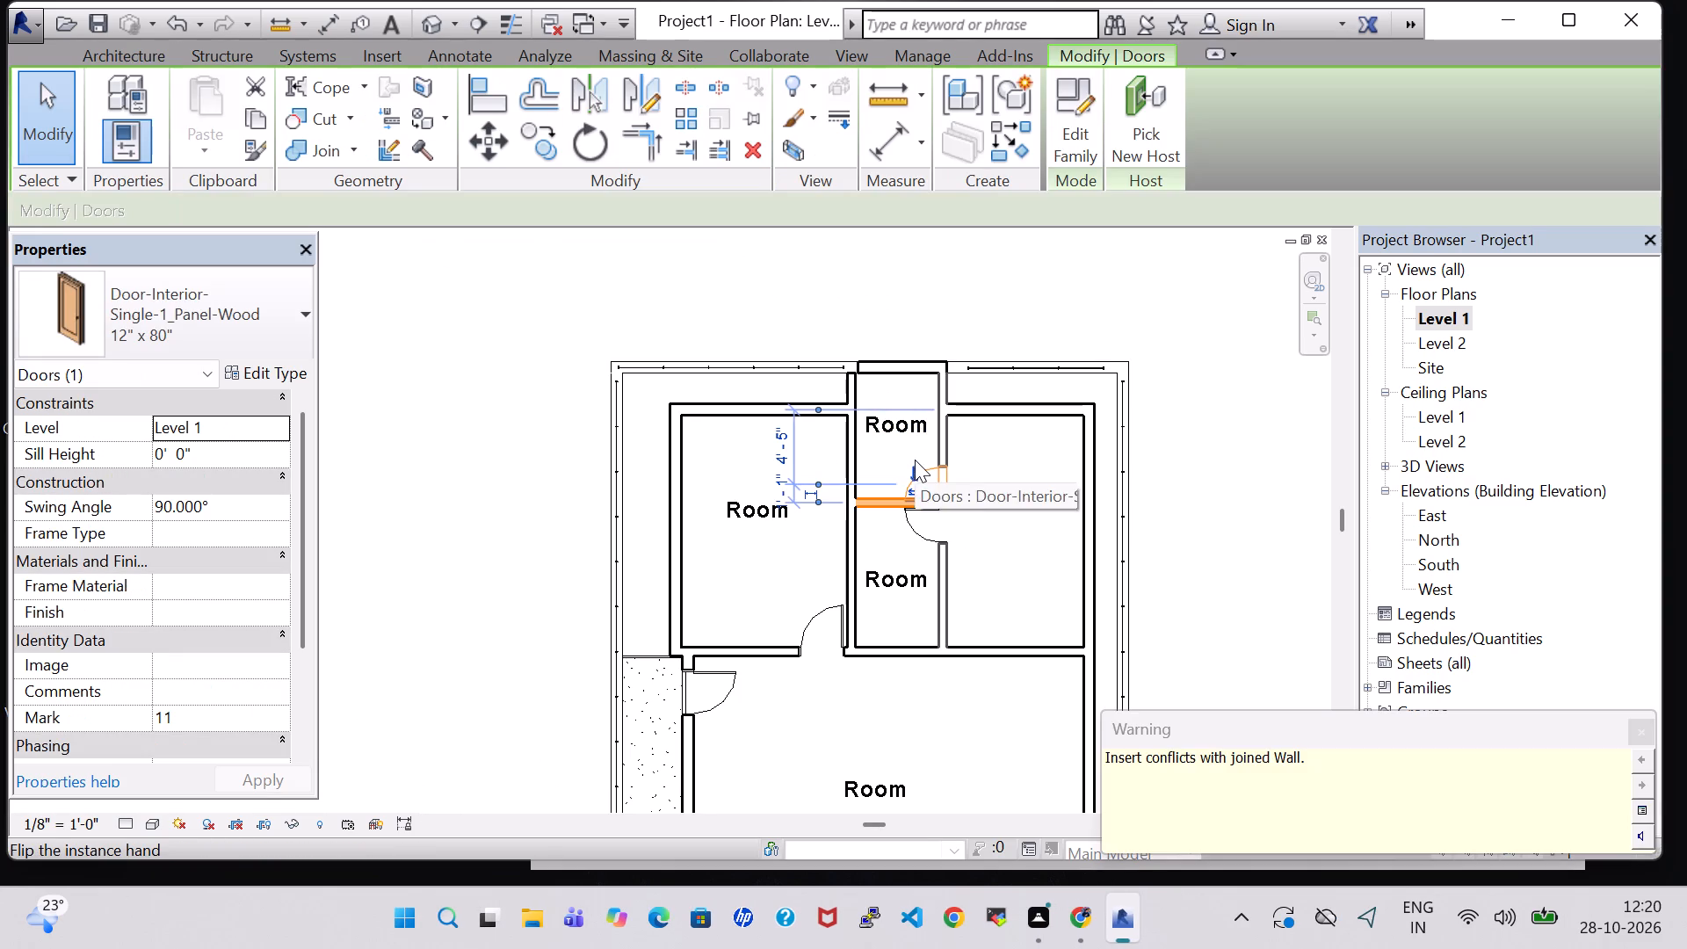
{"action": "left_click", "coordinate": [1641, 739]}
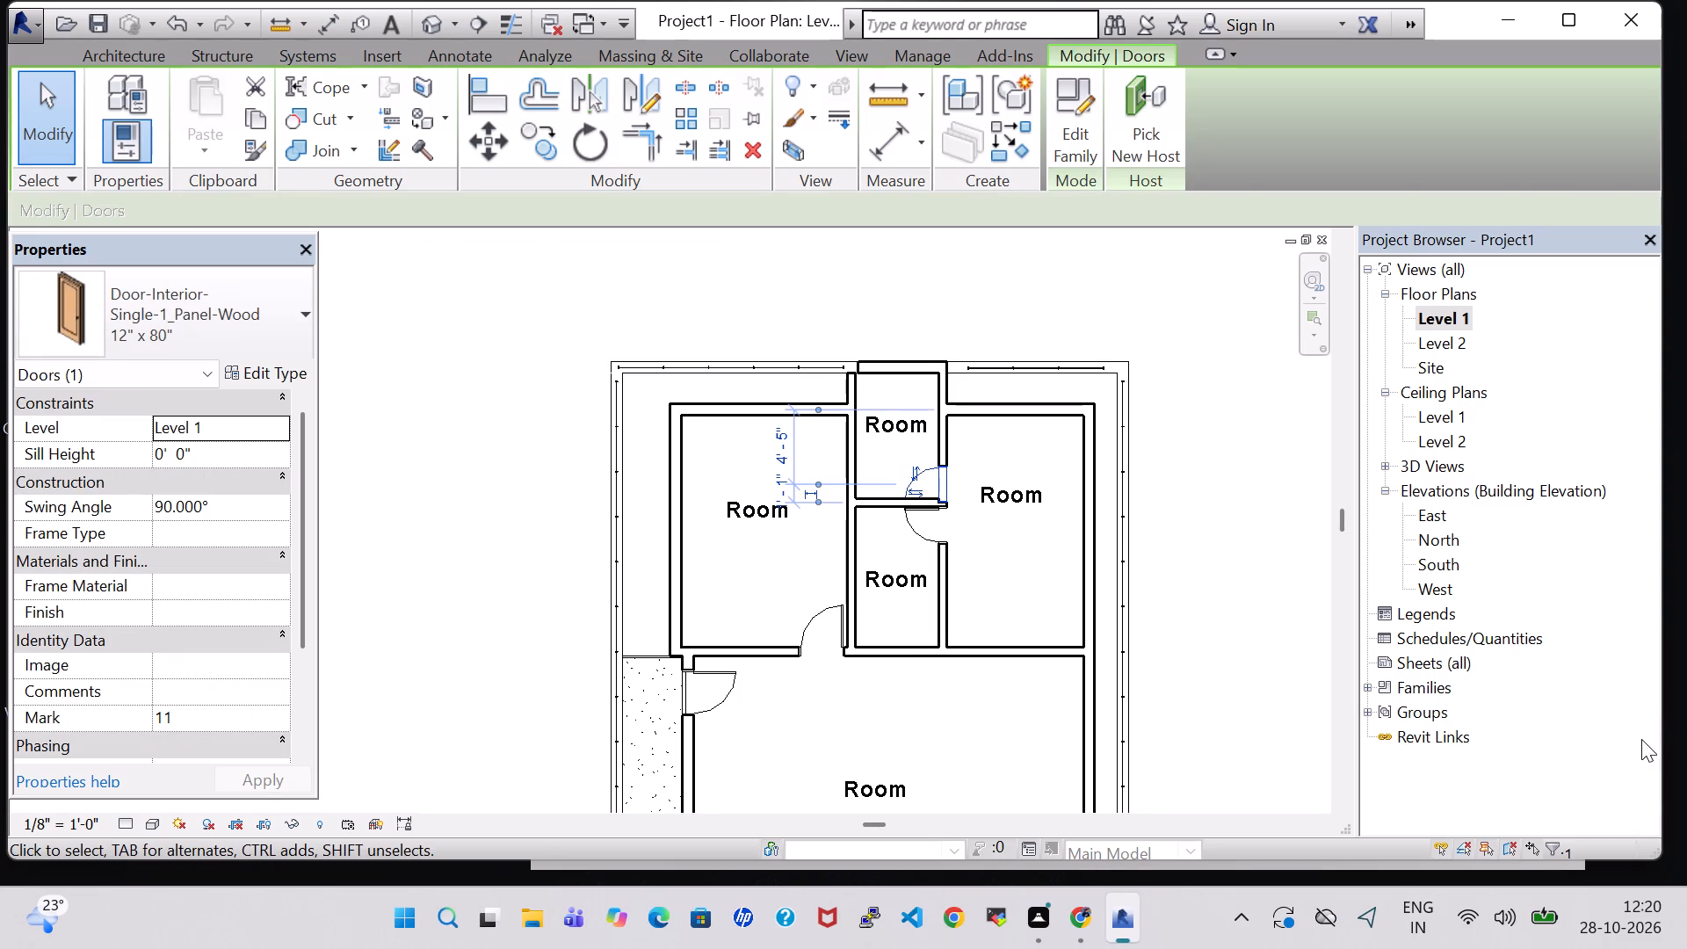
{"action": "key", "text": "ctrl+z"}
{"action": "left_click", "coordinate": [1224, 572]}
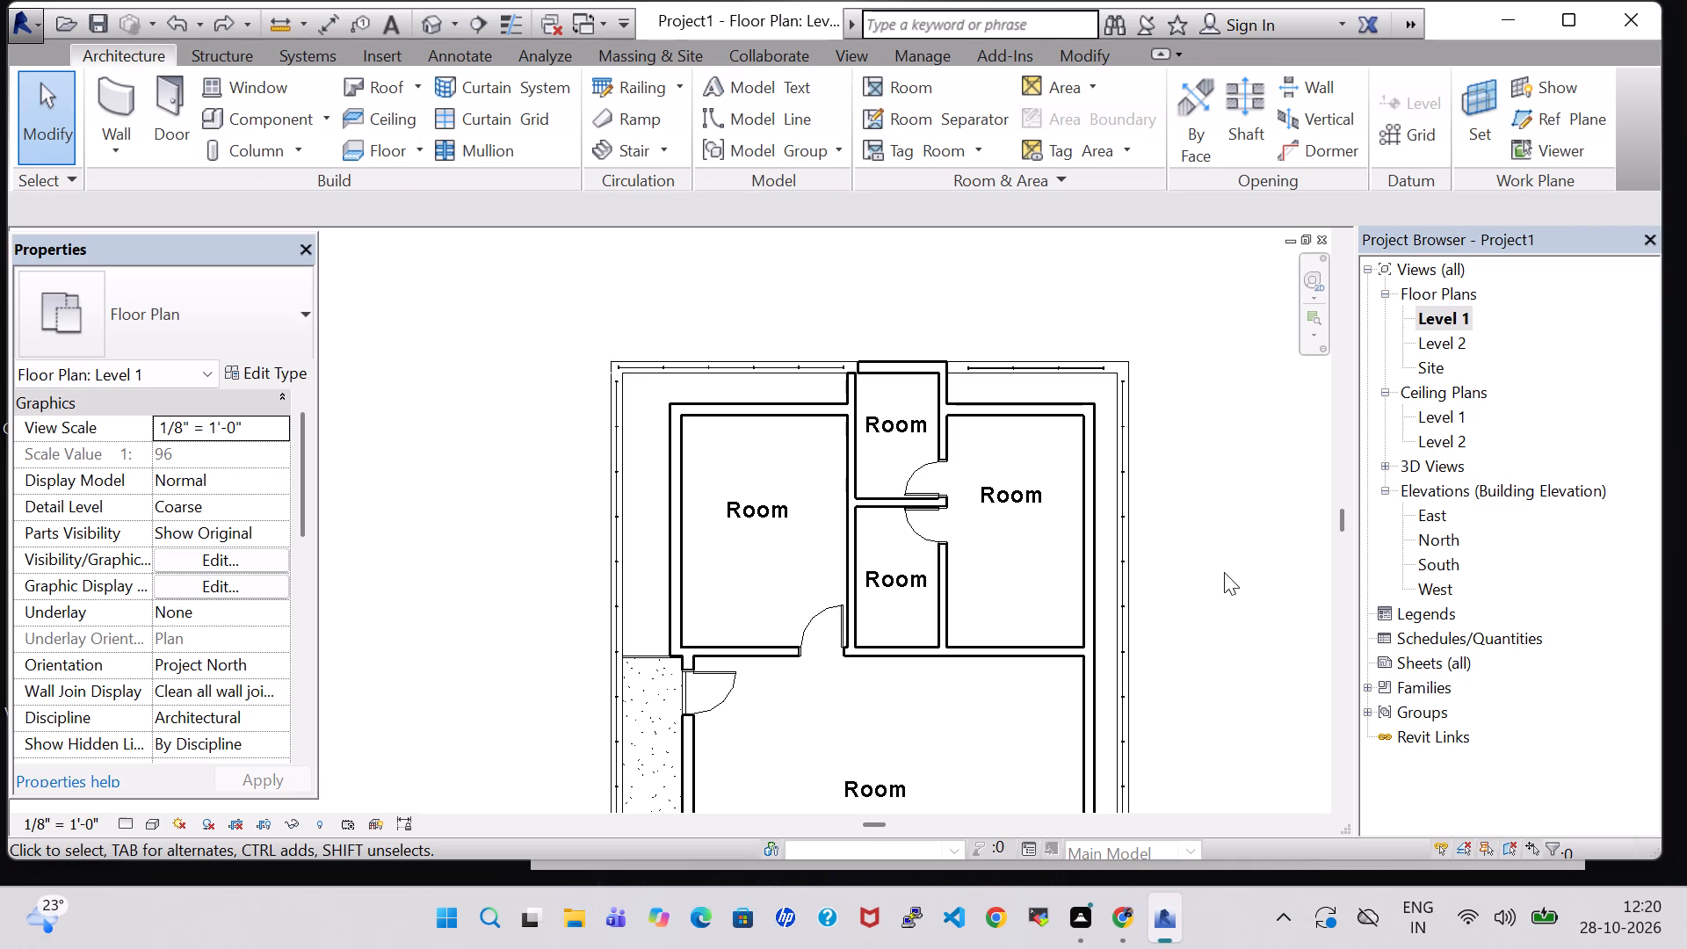
Extend the rear OUTER WALL of the upper small middle room to the outer face of its left side wall, closing the corner.
{"action": "scroll", "coordinate": [1224, 572], "scroll_direction": "down", "scroll_amount": 1}
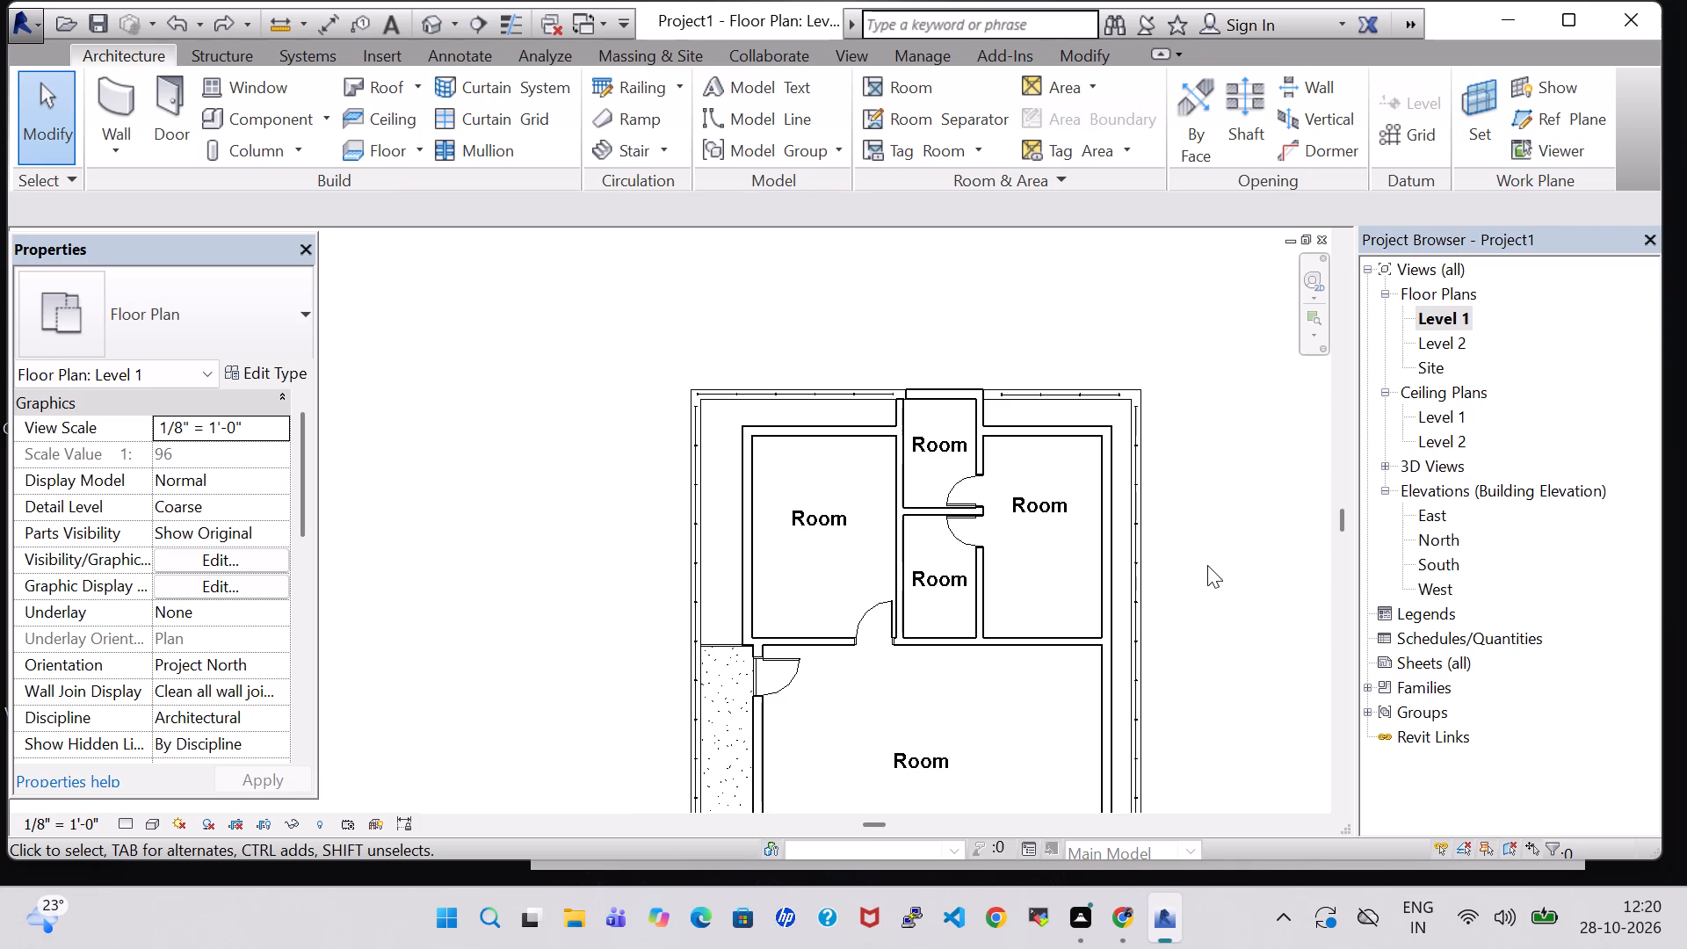
{"action": "middle_click_drag", "start_coordinate": [1207, 565], "coordinate": [1189, 520]}
{"action": "scroll", "coordinate": [954, 420], "scroll_direction": "up", "scroll_amount": 3}
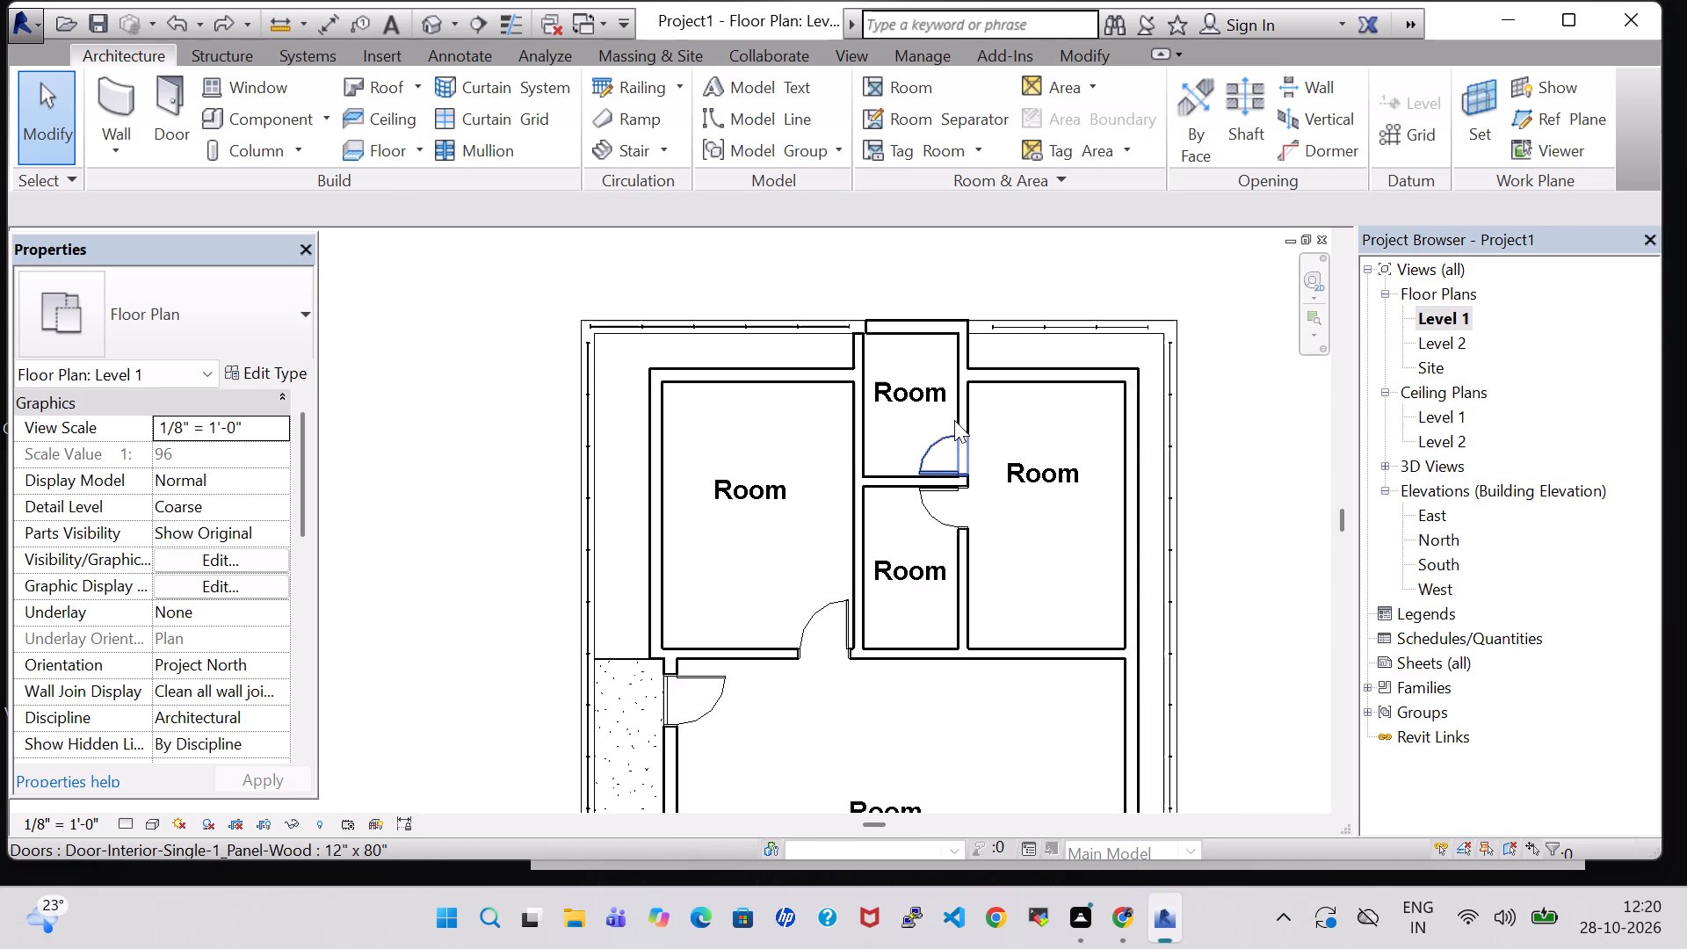
{"action": "scroll", "coordinate": [822, 318], "scroll_direction": "up", "scroll_amount": 4}
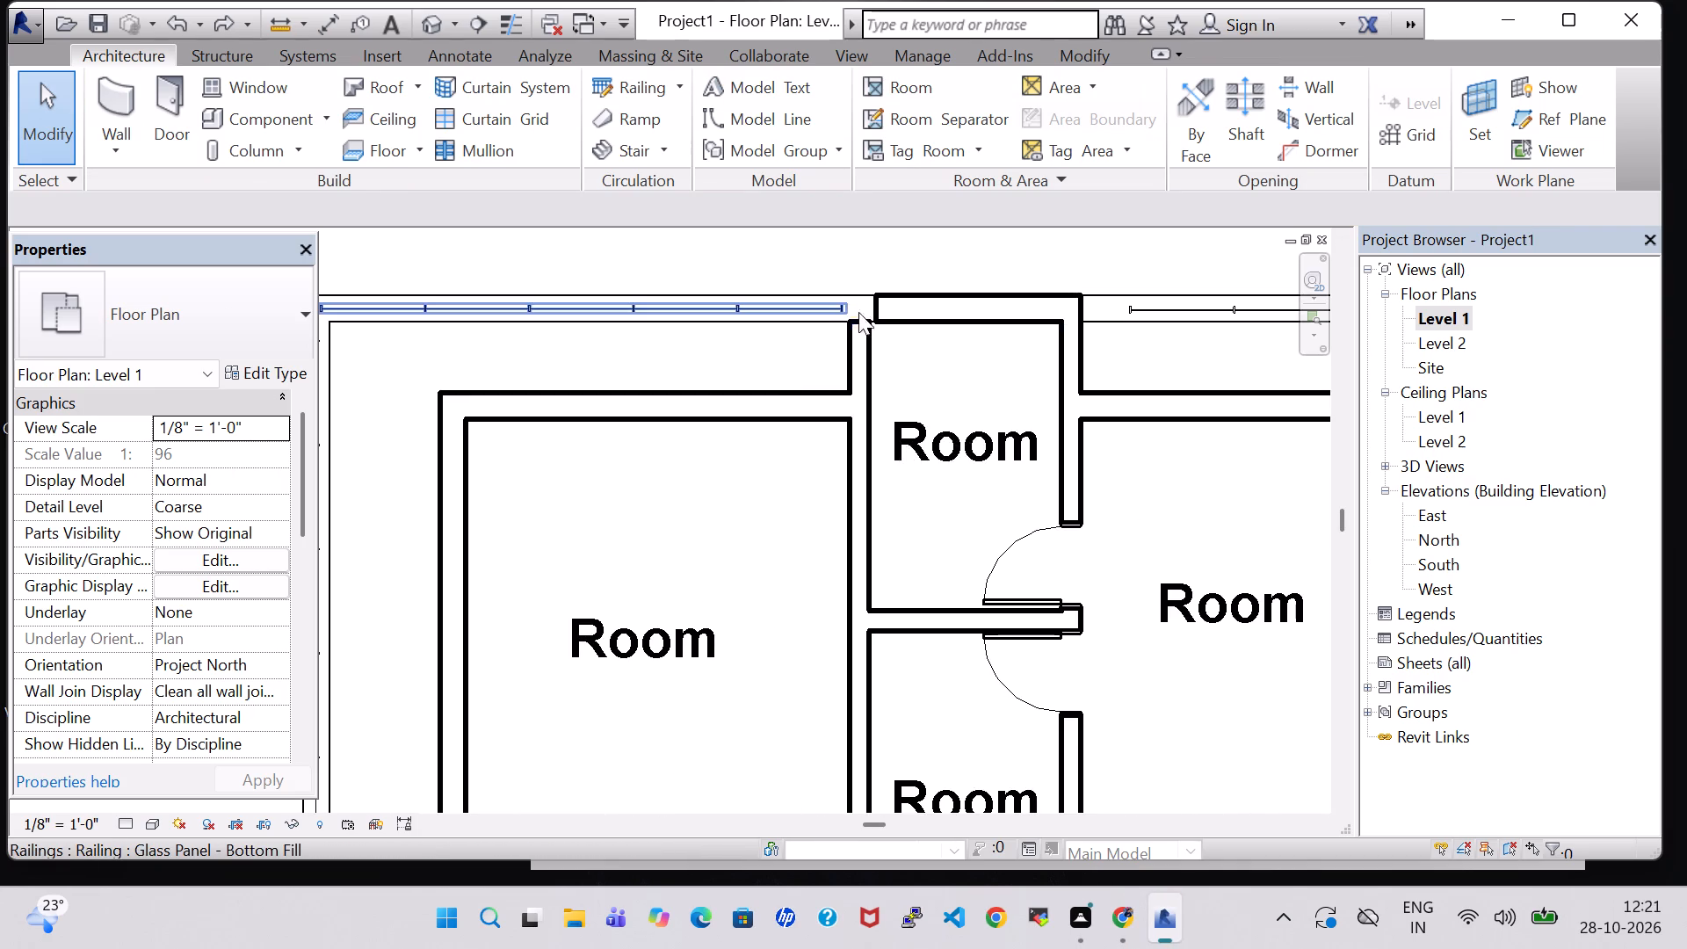
{"action": "left_click", "coordinate": [872, 303]}
{"action": "left_click_drag", "start_coordinate": [872, 303], "coordinate": [870, 303]}
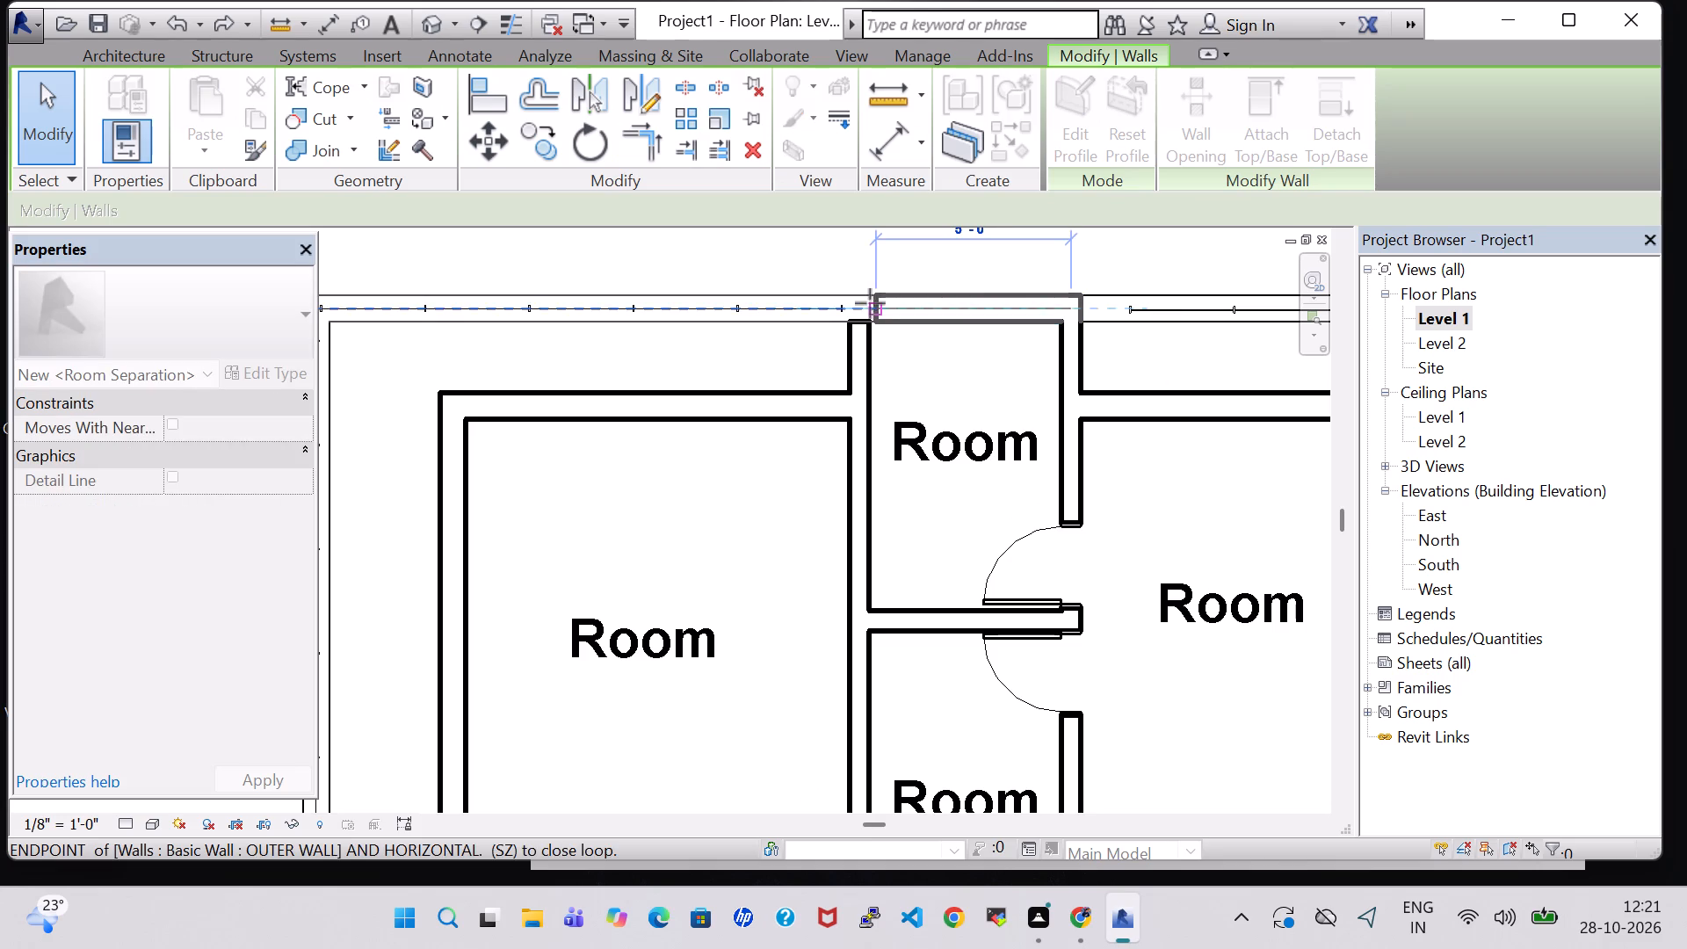
{"action": "left_click_drag", "start_coordinate": [870, 303], "coordinate": [854, 308]}
{"action": "left_click", "coordinate": [903, 265]}
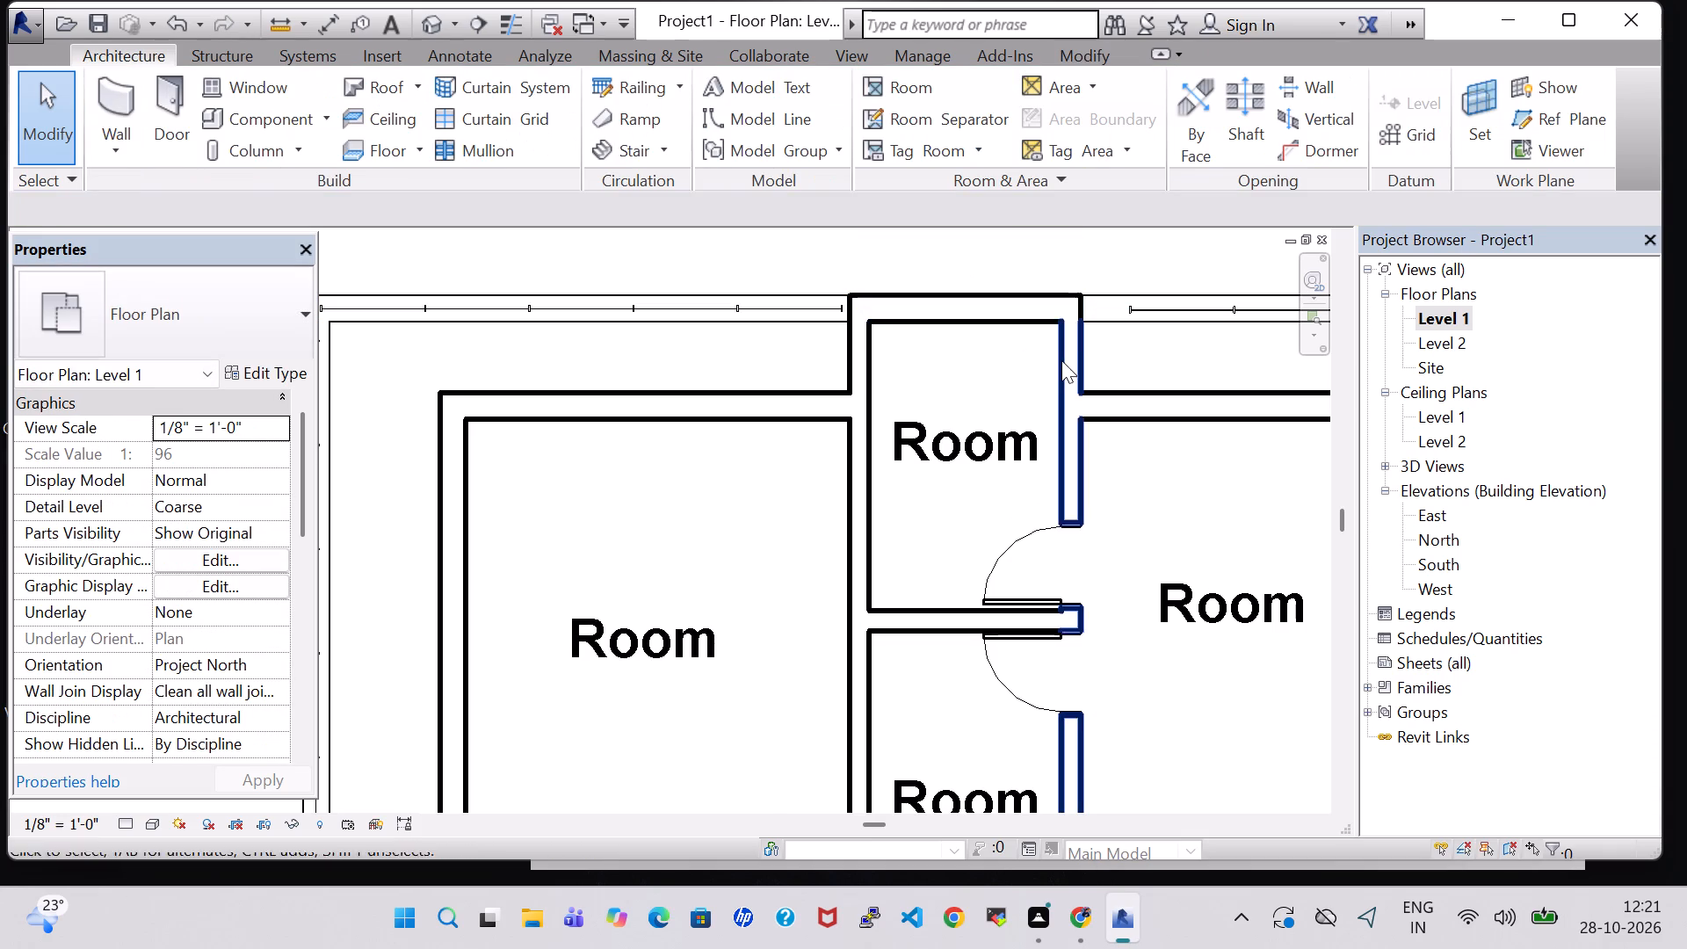
Examine the closed rear wall corner of the upper small middle room in the 3D view.
{"action": "scroll", "coordinate": [909, 429], "scroll_direction": "down", "scroll_amount": 2}
{"action": "left_click", "coordinate": [425, 19]}
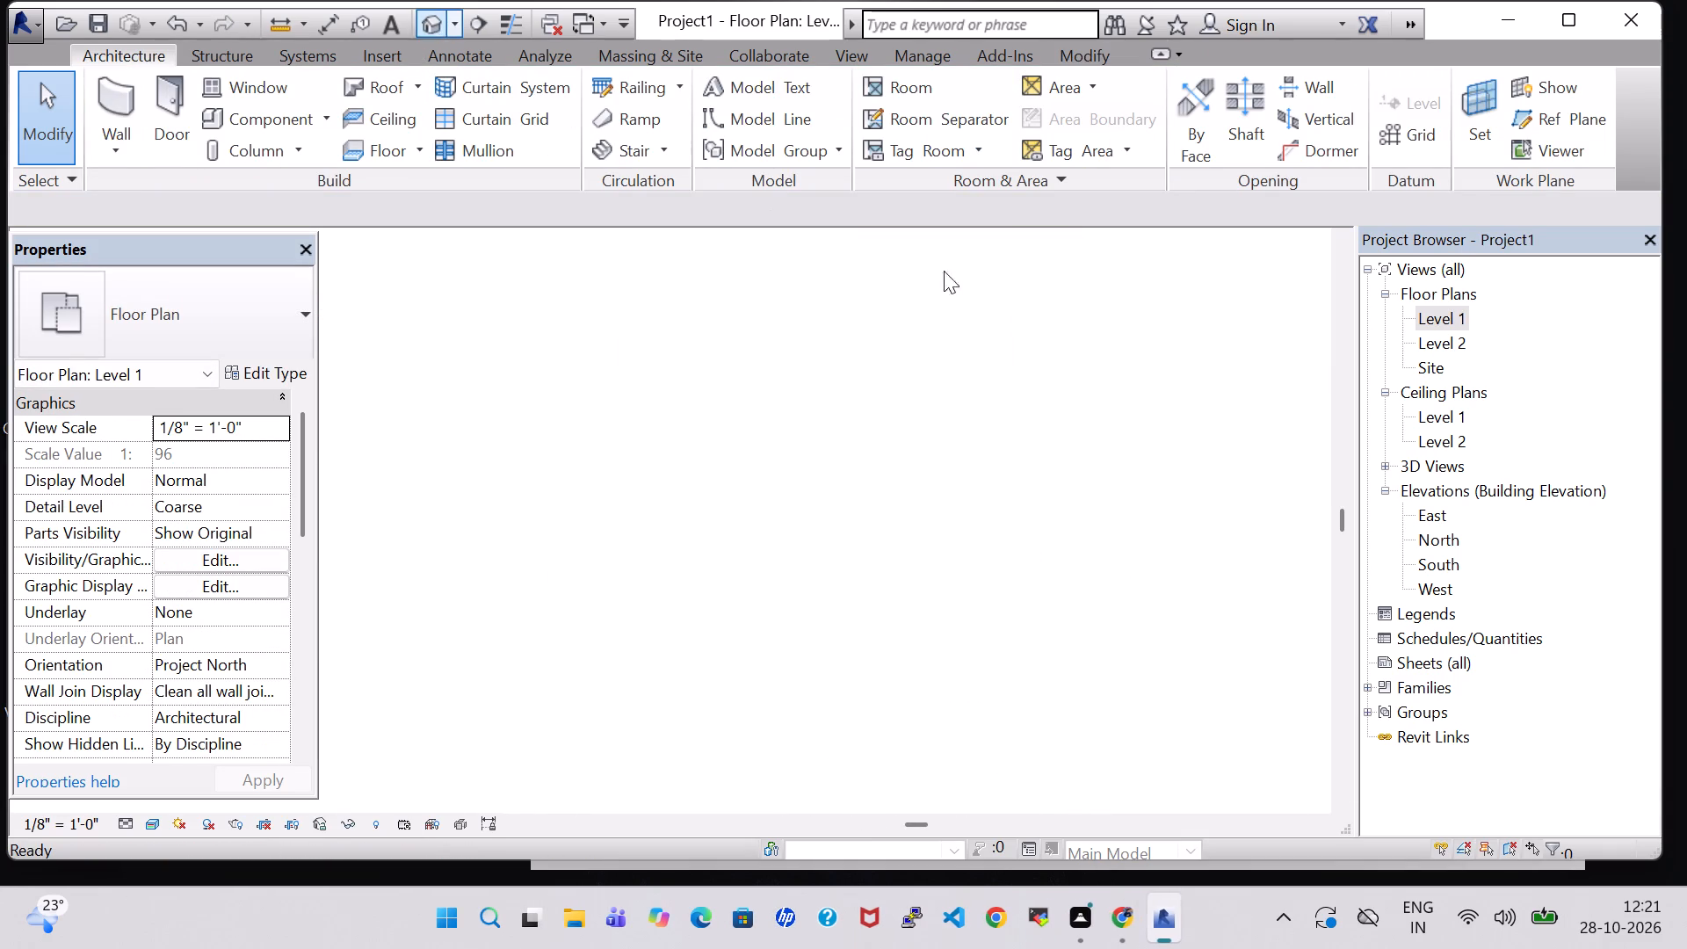
{"action": "middle_click_drag", "start_coordinate": [1103, 488], "coordinate": [658, 584], "text": "shift"}
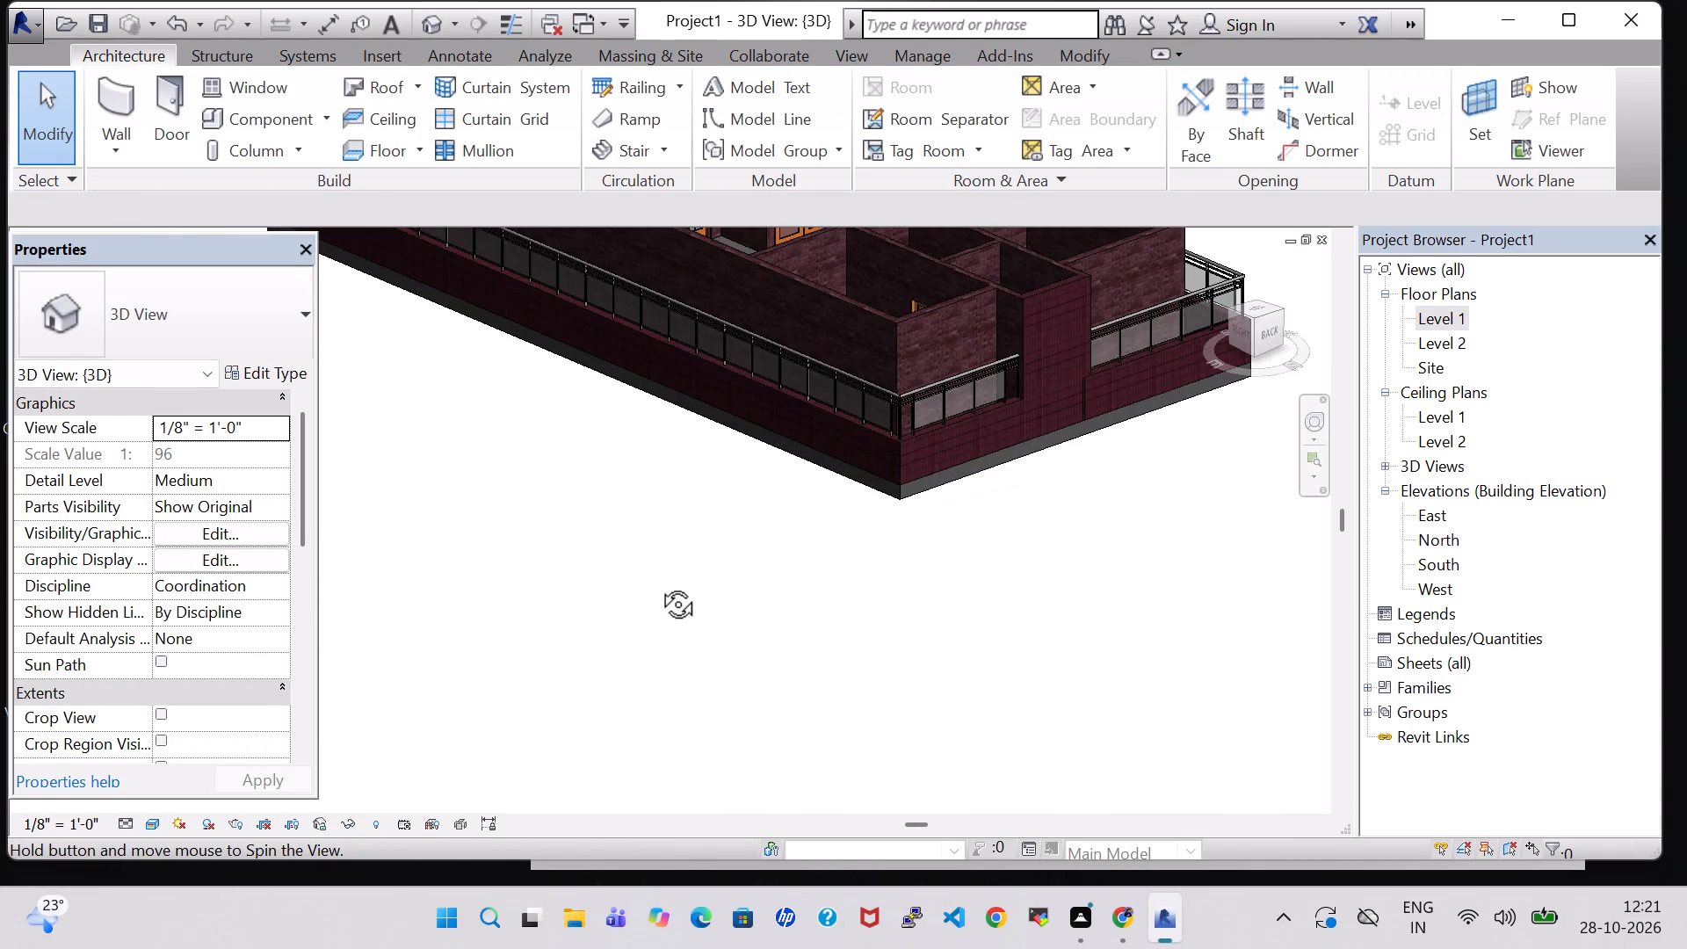
{"action": "middle_click_drag", "start_coordinate": [658, 584], "coordinate": [962, 526], "text": "shift"}
{"action": "scroll", "coordinate": [962, 526], "scroll_direction": "down", "scroll_amount": 1, "text": "shift"}
{"action": "middle_click_drag", "start_coordinate": [811, 585], "coordinate": [951, 577], "text": "shift"}
On the Level 1 floor plan, rename the large hatched area at the front as PORTICO.
{"action": "double_click", "coordinate": [1455, 324]}
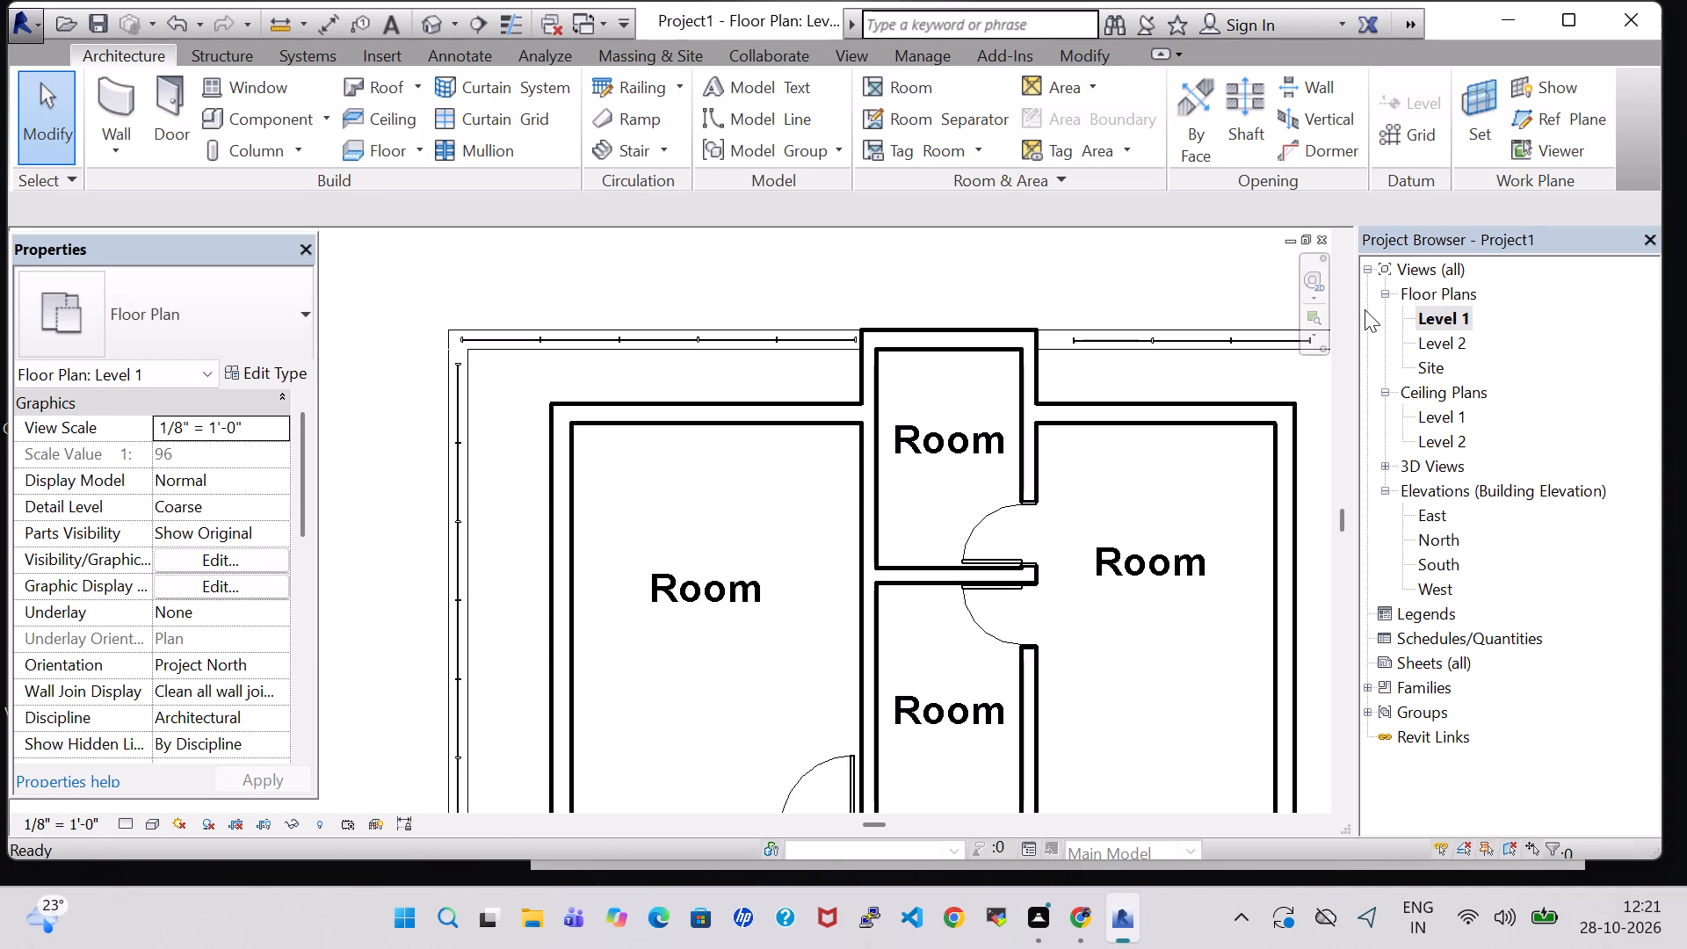
{"action": "scroll", "coordinate": [929, 243], "scroll_direction": "down", "scroll_amount": 3}
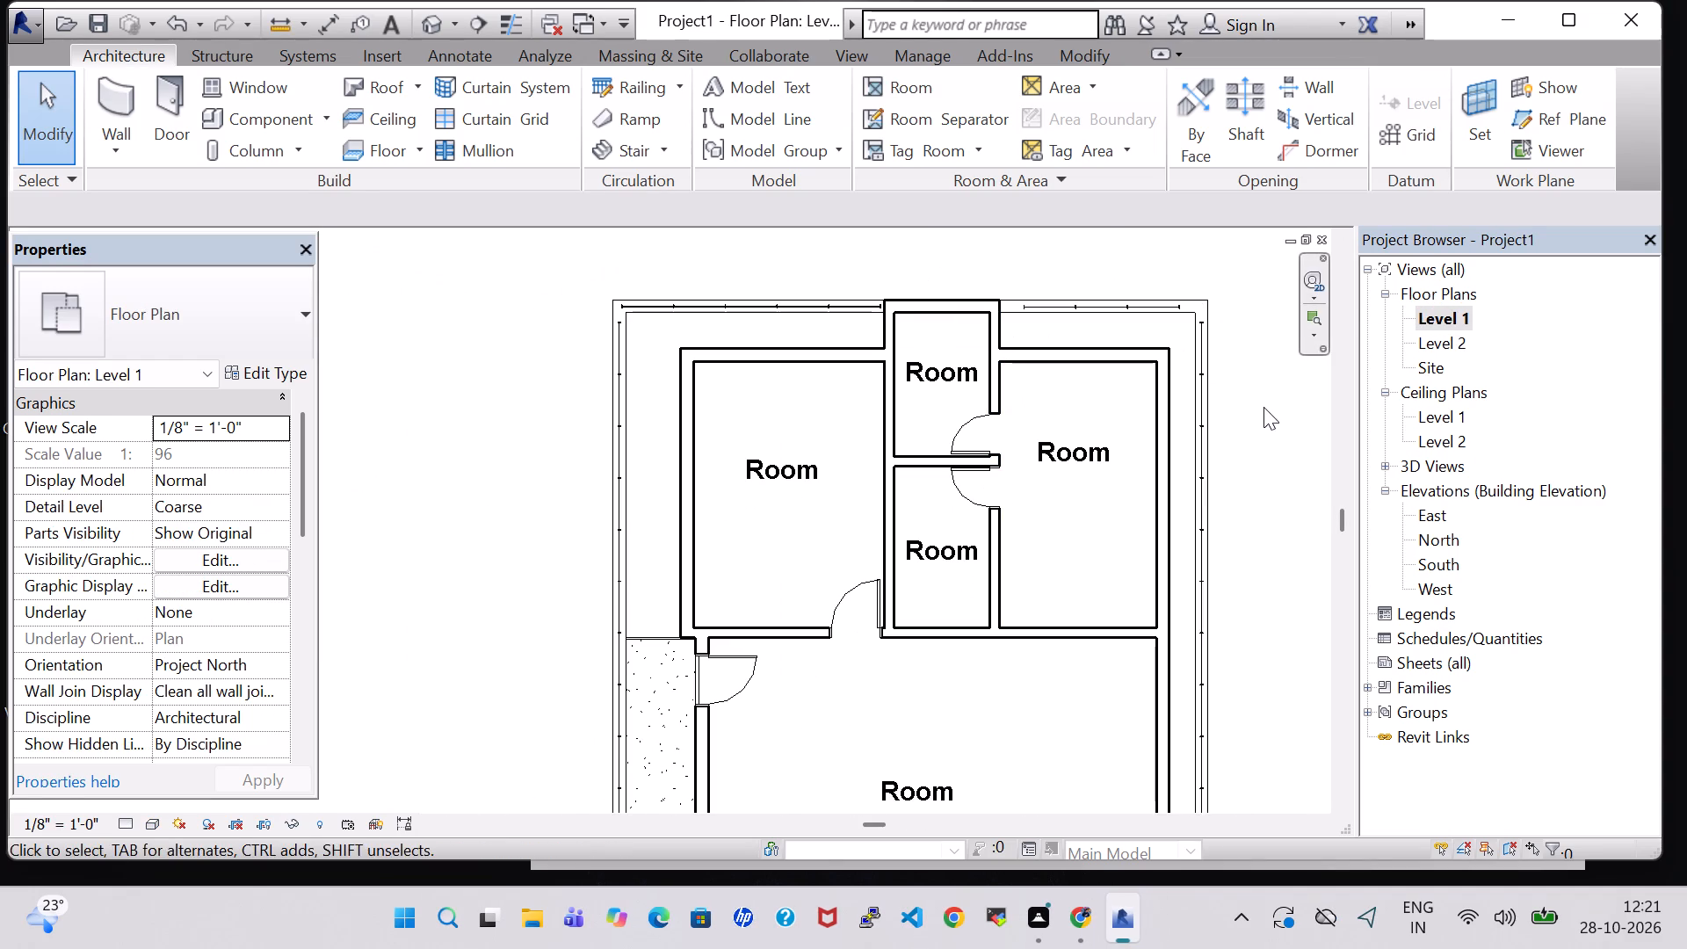
{"action": "middle_click_drag", "start_coordinate": [1263, 407], "coordinate": [1157, 391]}
{"action": "scroll", "coordinate": [1157, 391], "scroll_direction": "down", "scroll_amount": 2}
{"action": "middle_click_drag", "start_coordinate": [1205, 547], "coordinate": [1139, 524]}
{"action": "scroll", "coordinate": [1139, 524], "scroll_direction": "down", "scroll_amount": 1}
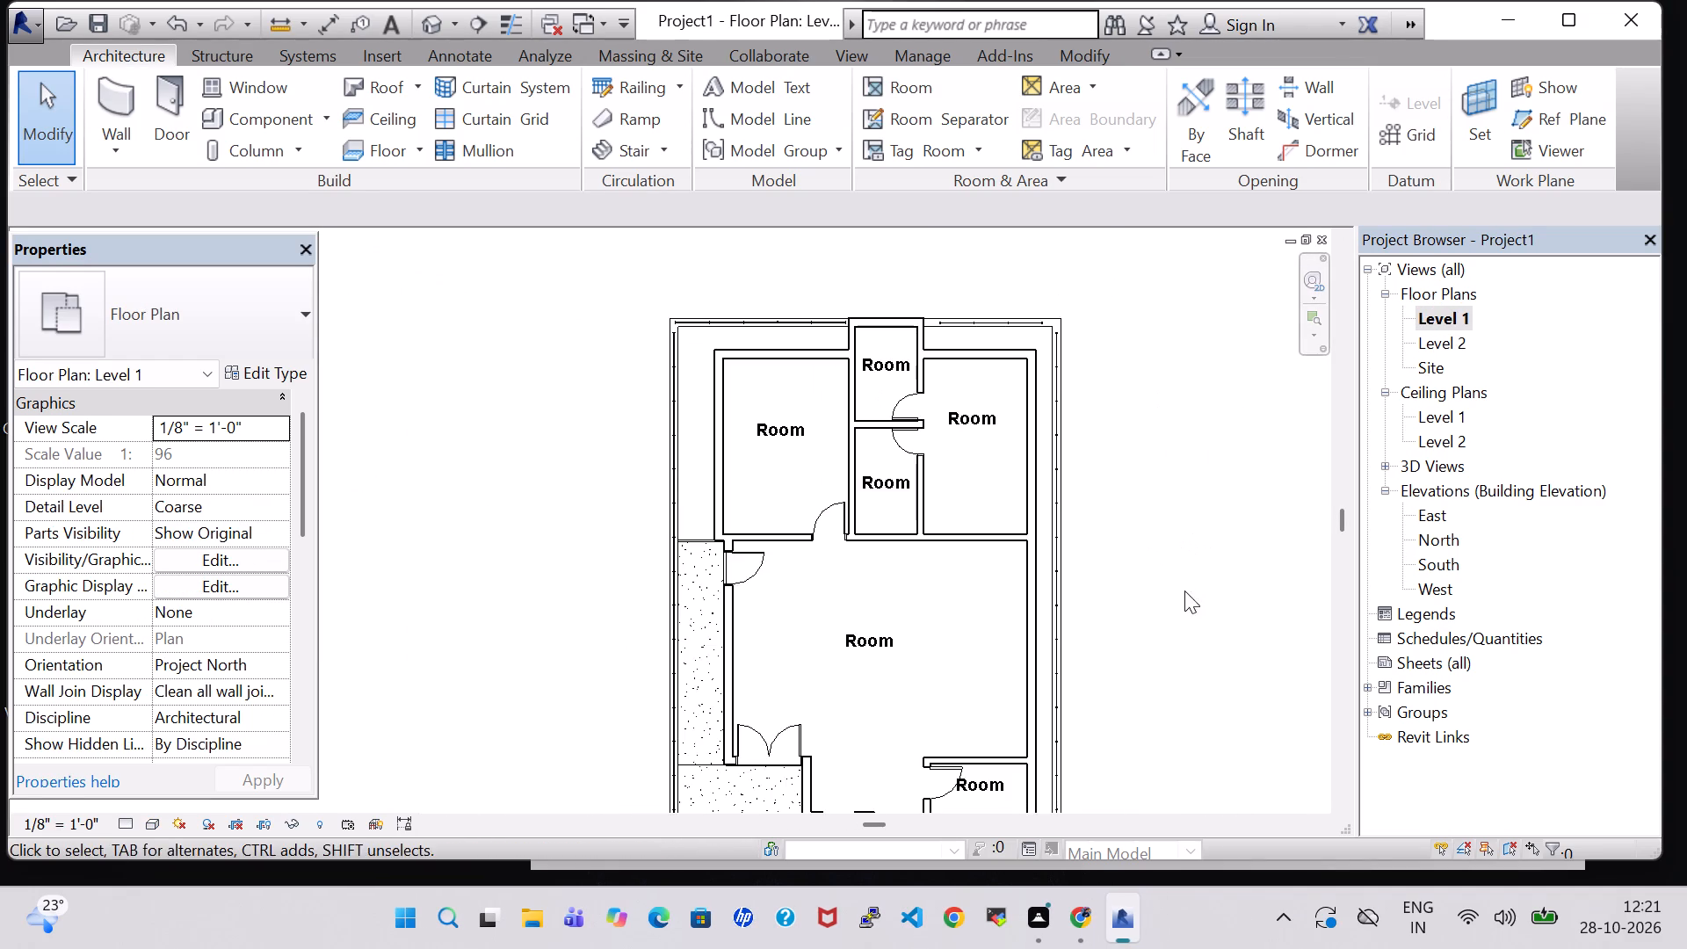
{"action": "middle_click_drag", "start_coordinate": [1184, 590], "coordinate": [1157, 554]}
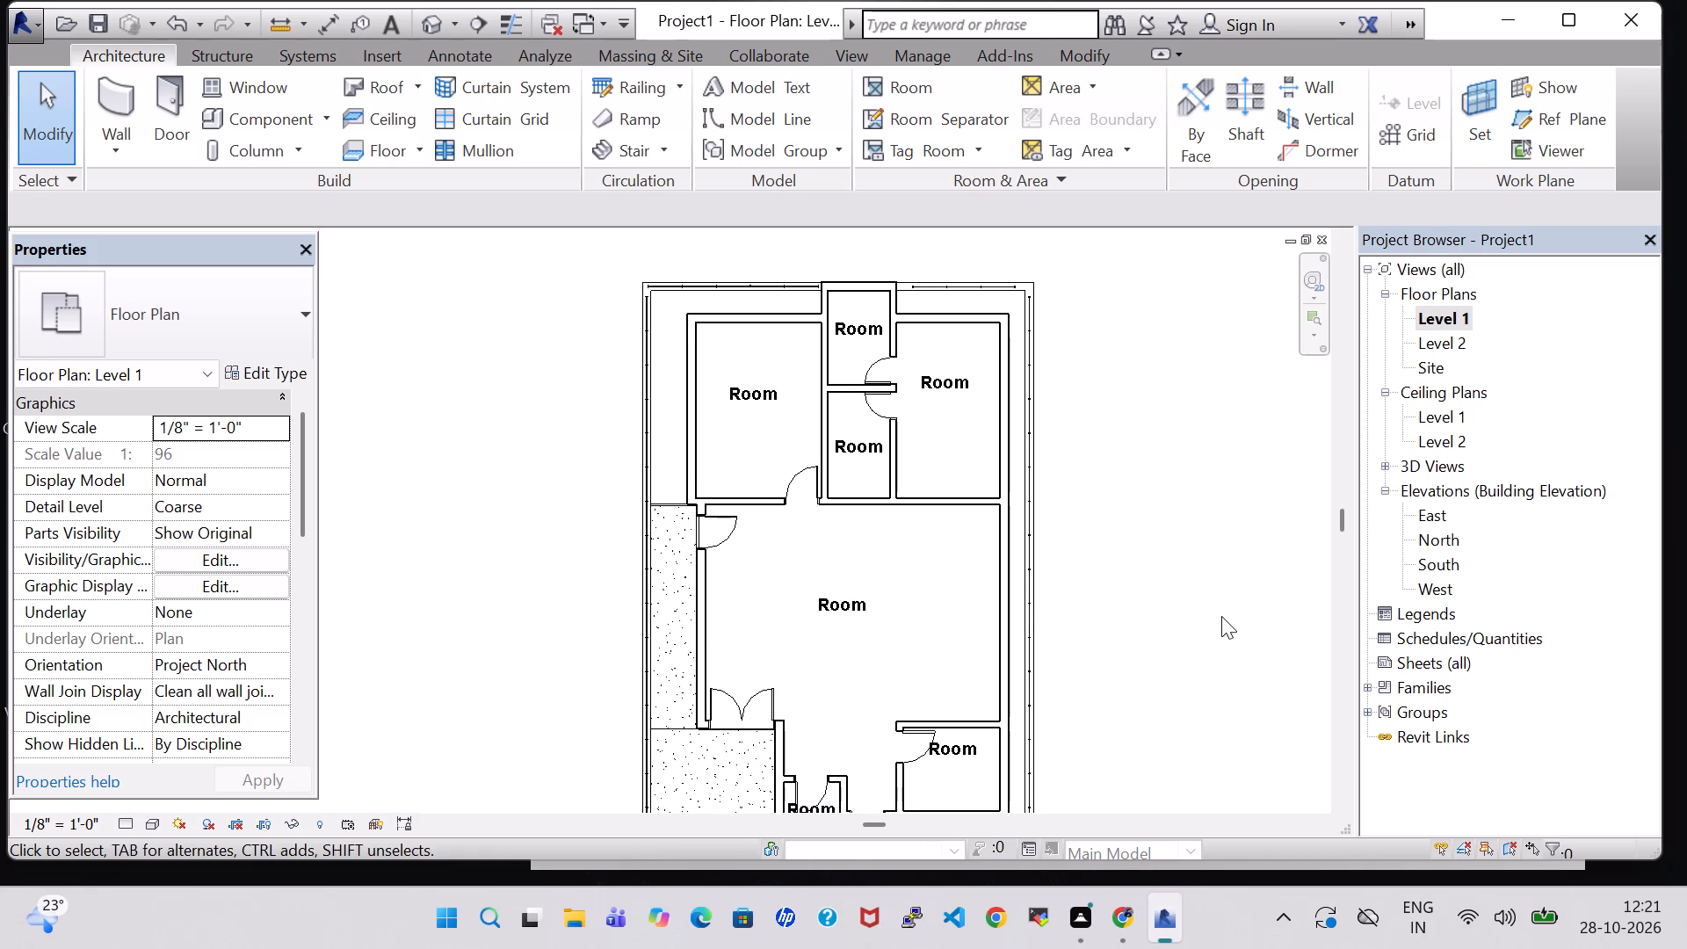
{"action": "scroll", "coordinate": [1221, 616], "scroll_direction": "down", "scroll_amount": 1}
{"action": "middle_click_drag", "start_coordinate": [1221, 616], "coordinate": [1161, 560]}
{"action": "scroll", "coordinate": [1161, 560], "scroll_direction": "down", "scroll_amount": 1}
{"action": "middle_click_drag", "start_coordinate": [1206, 682], "coordinate": [1167, 663]}
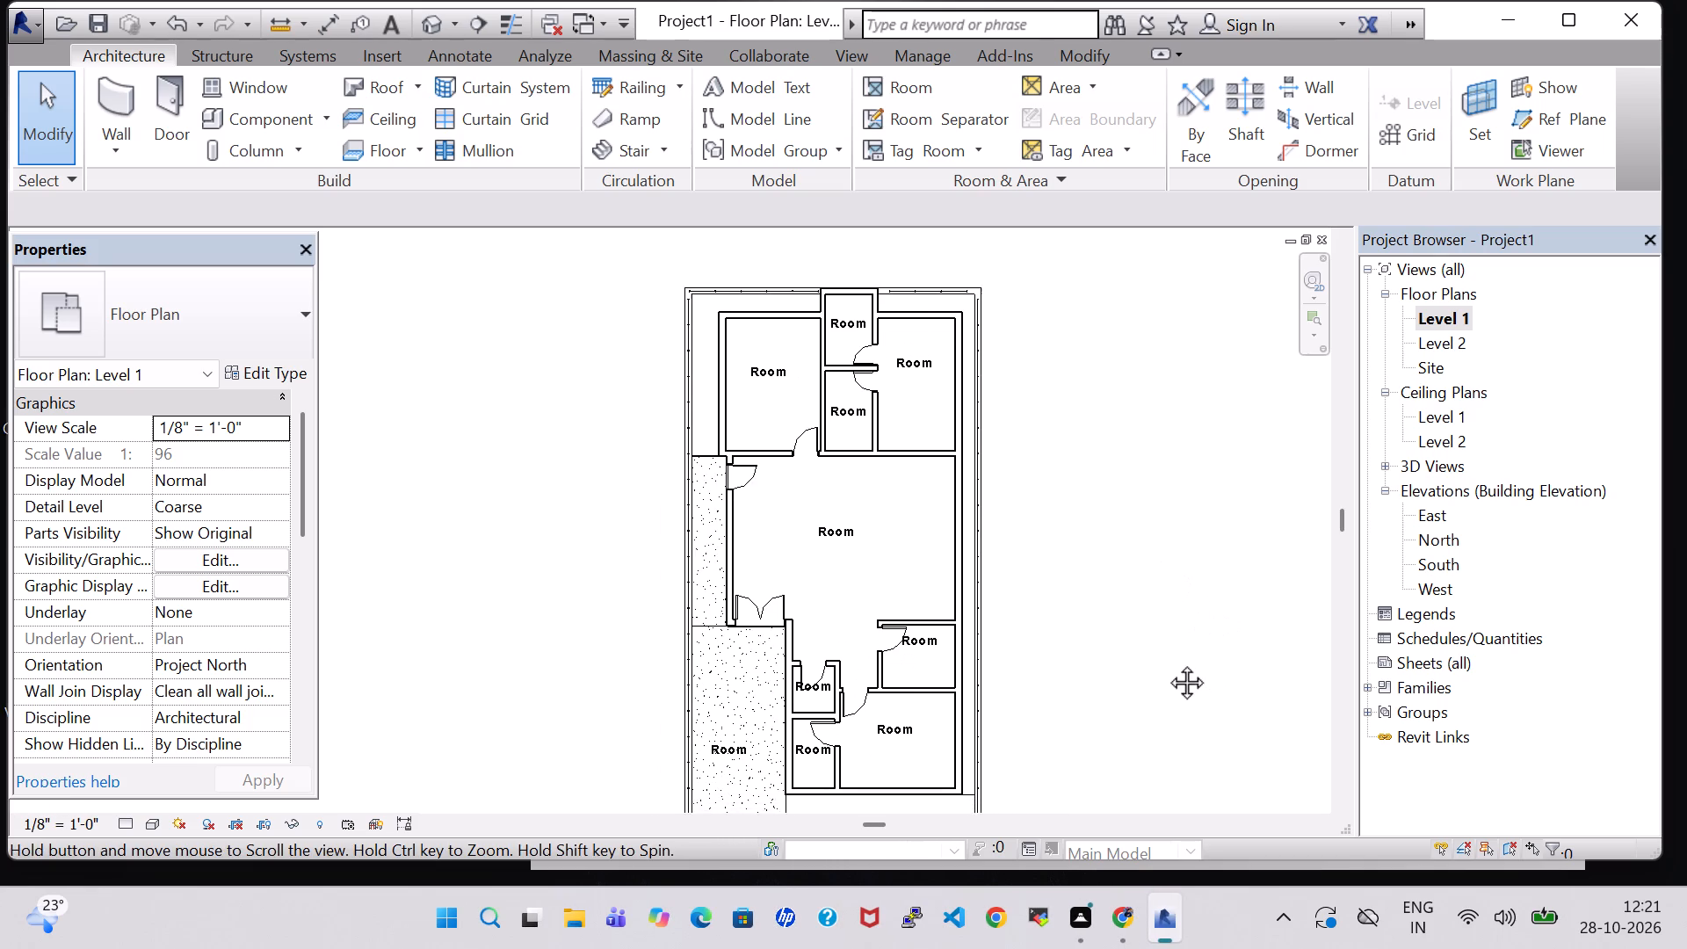
{"action": "middle_click_drag", "start_coordinate": [1167, 663], "coordinate": [1162, 637]}
{"action": "scroll", "coordinate": [1121, 642], "scroll_direction": "up", "scroll_amount": 2}
{"action": "middle_click_drag", "start_coordinate": [1121, 642], "coordinate": [1200, 485]}
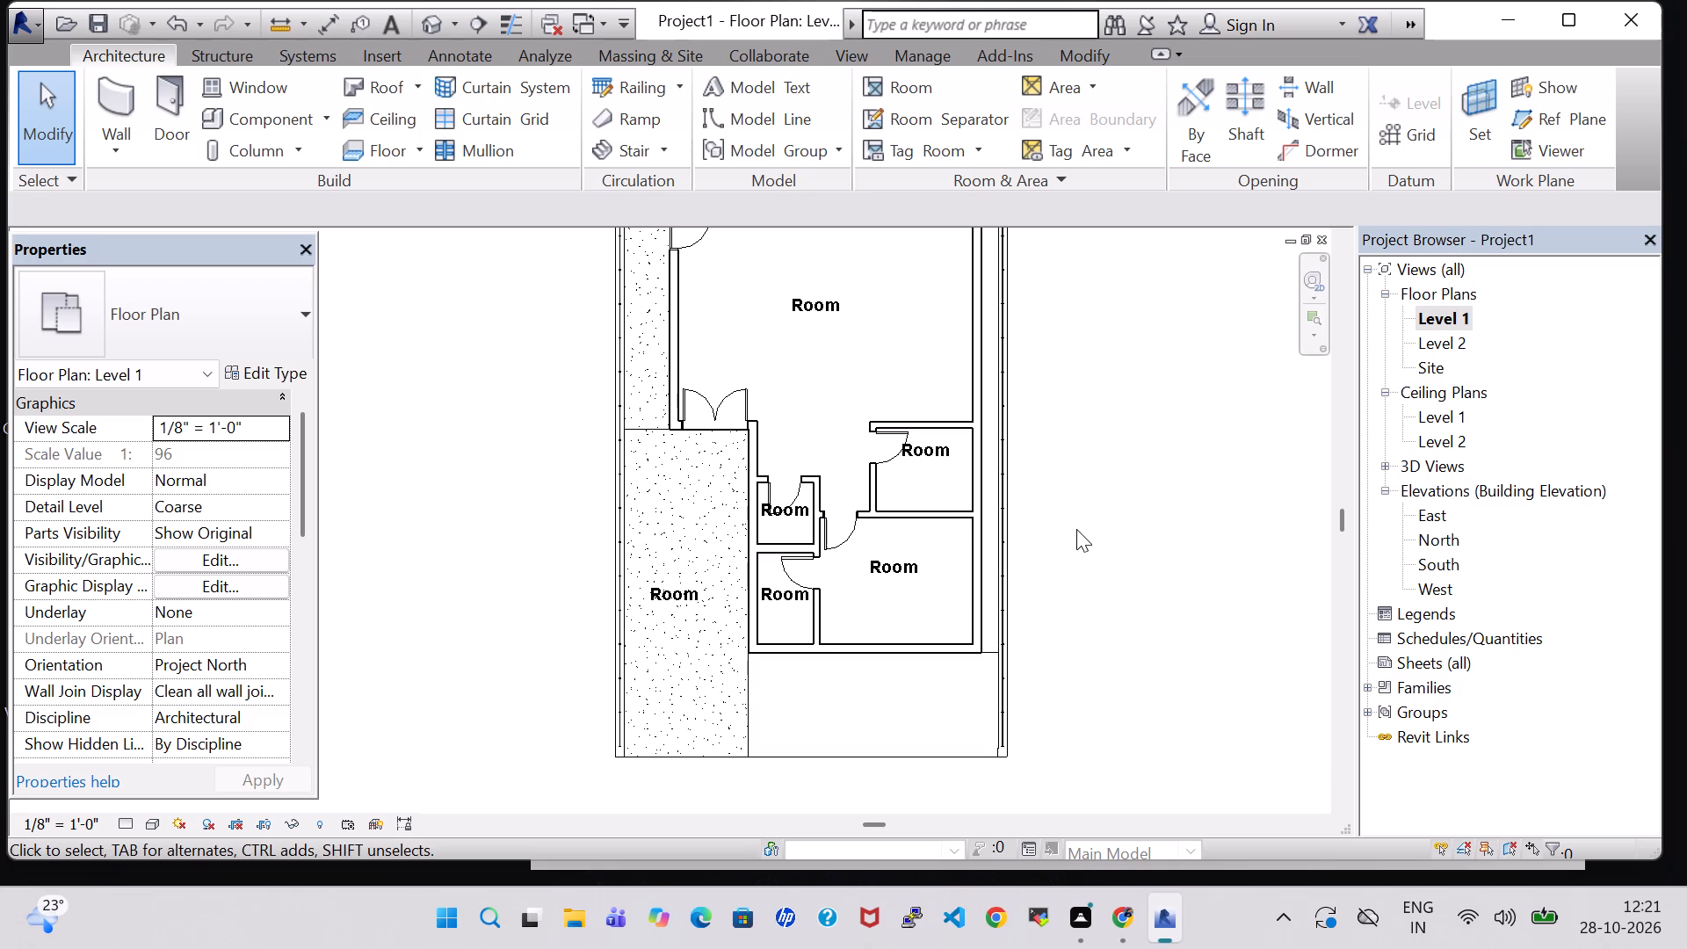
{"action": "double_click", "coordinate": [672, 598]}
{"action": "key", "text": "BackSpace"}
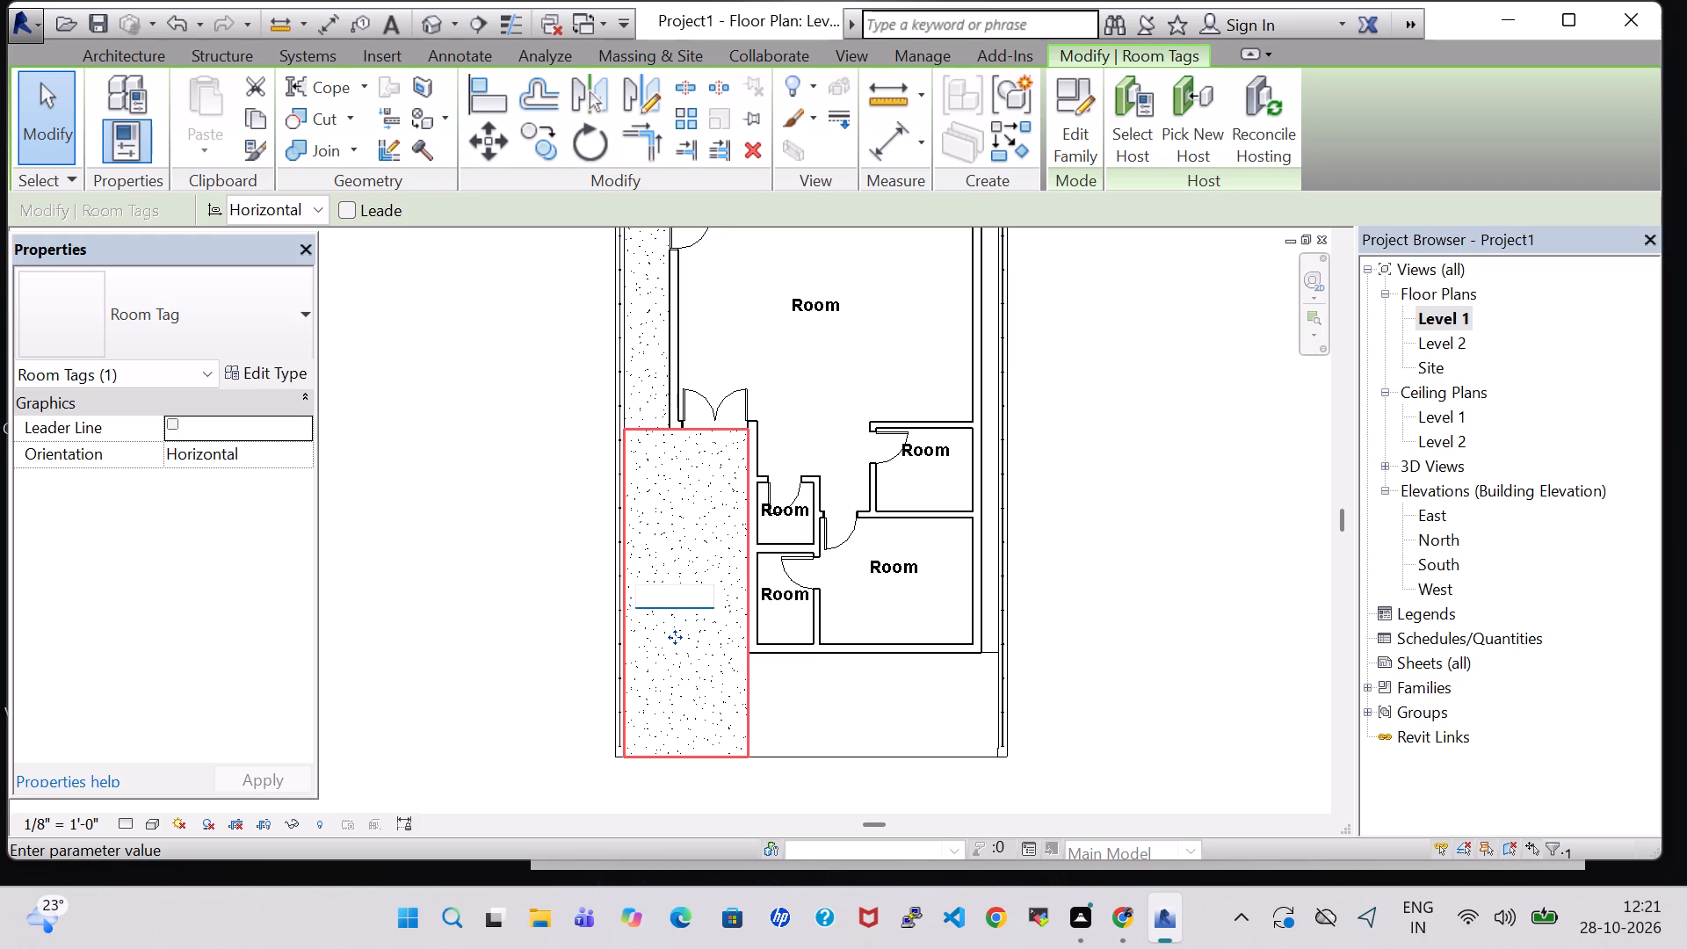
{"action": "type", "text": "PO"}
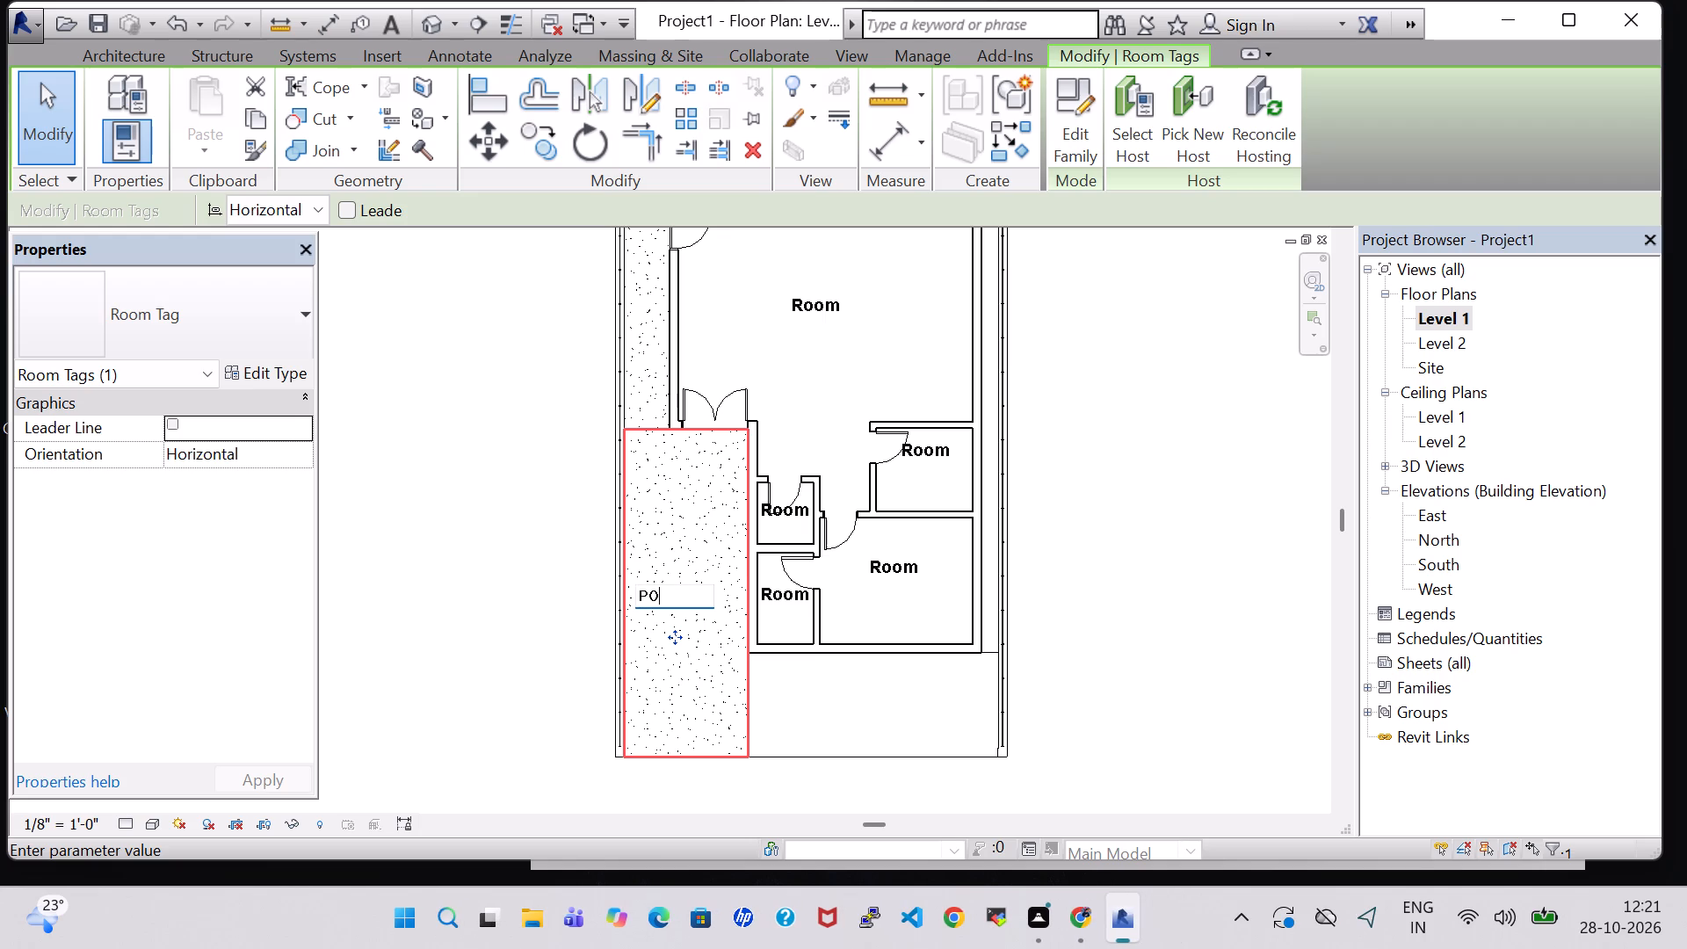
{"action": "type", "text": "RTICO"}
{"action": "key", "text": "Return"}
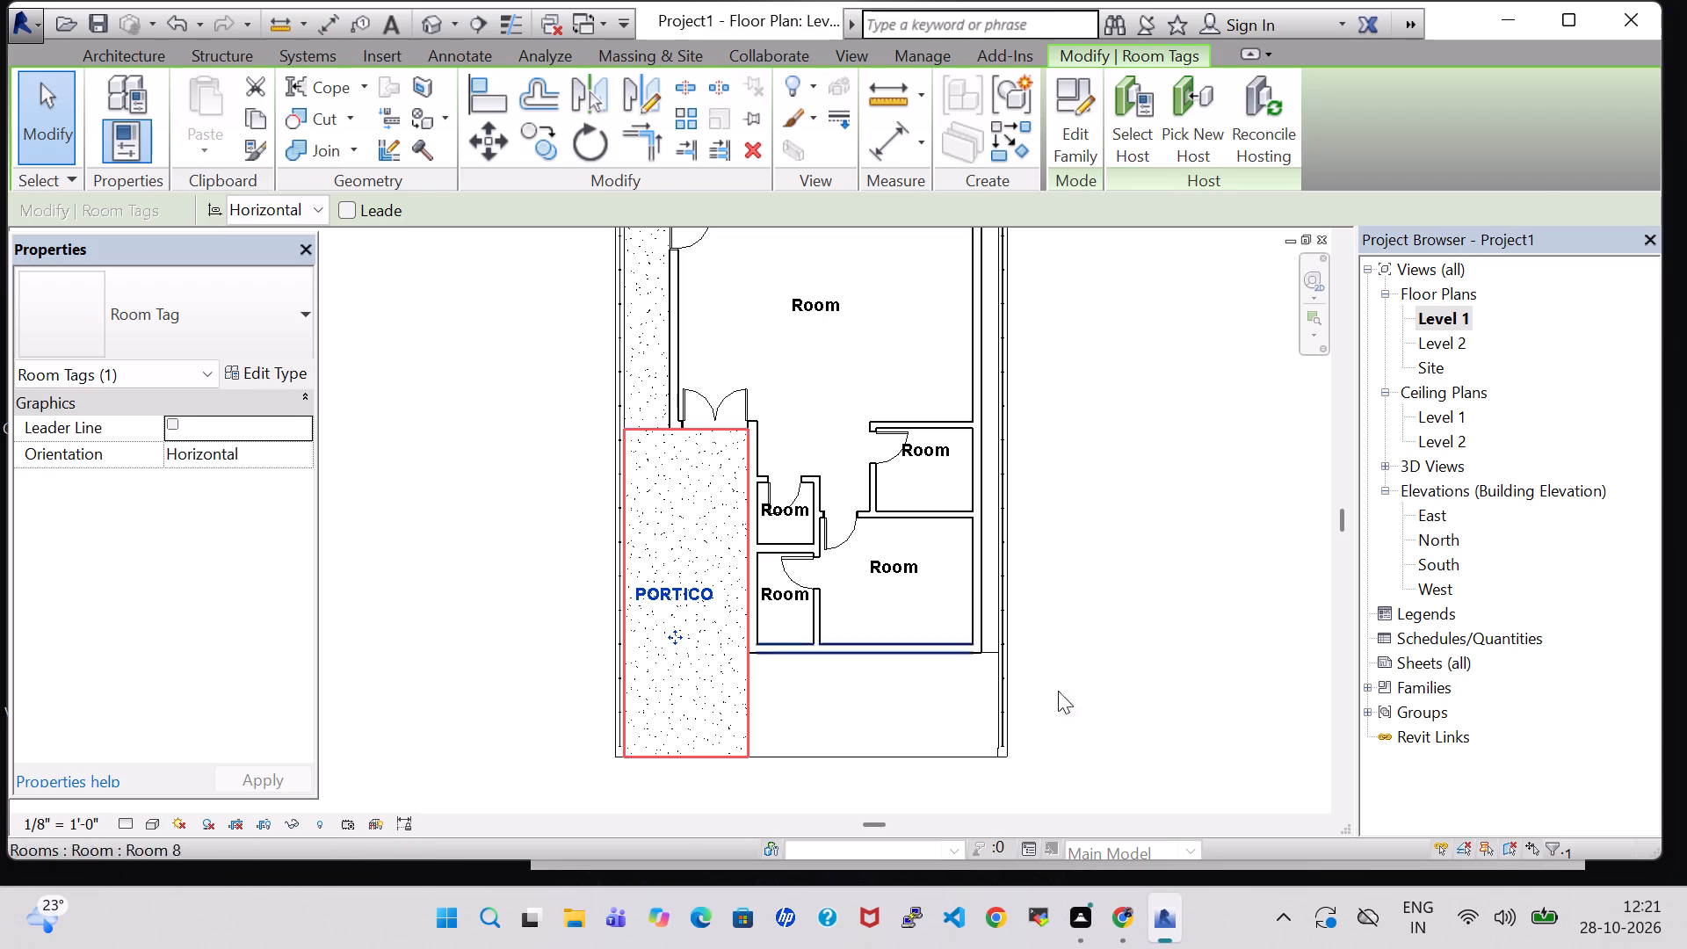
{"action": "left_click", "coordinate": [1096, 532]}
Rename the large front-right room as BED ROOM.
{"action": "double_click", "coordinate": [883, 572]}
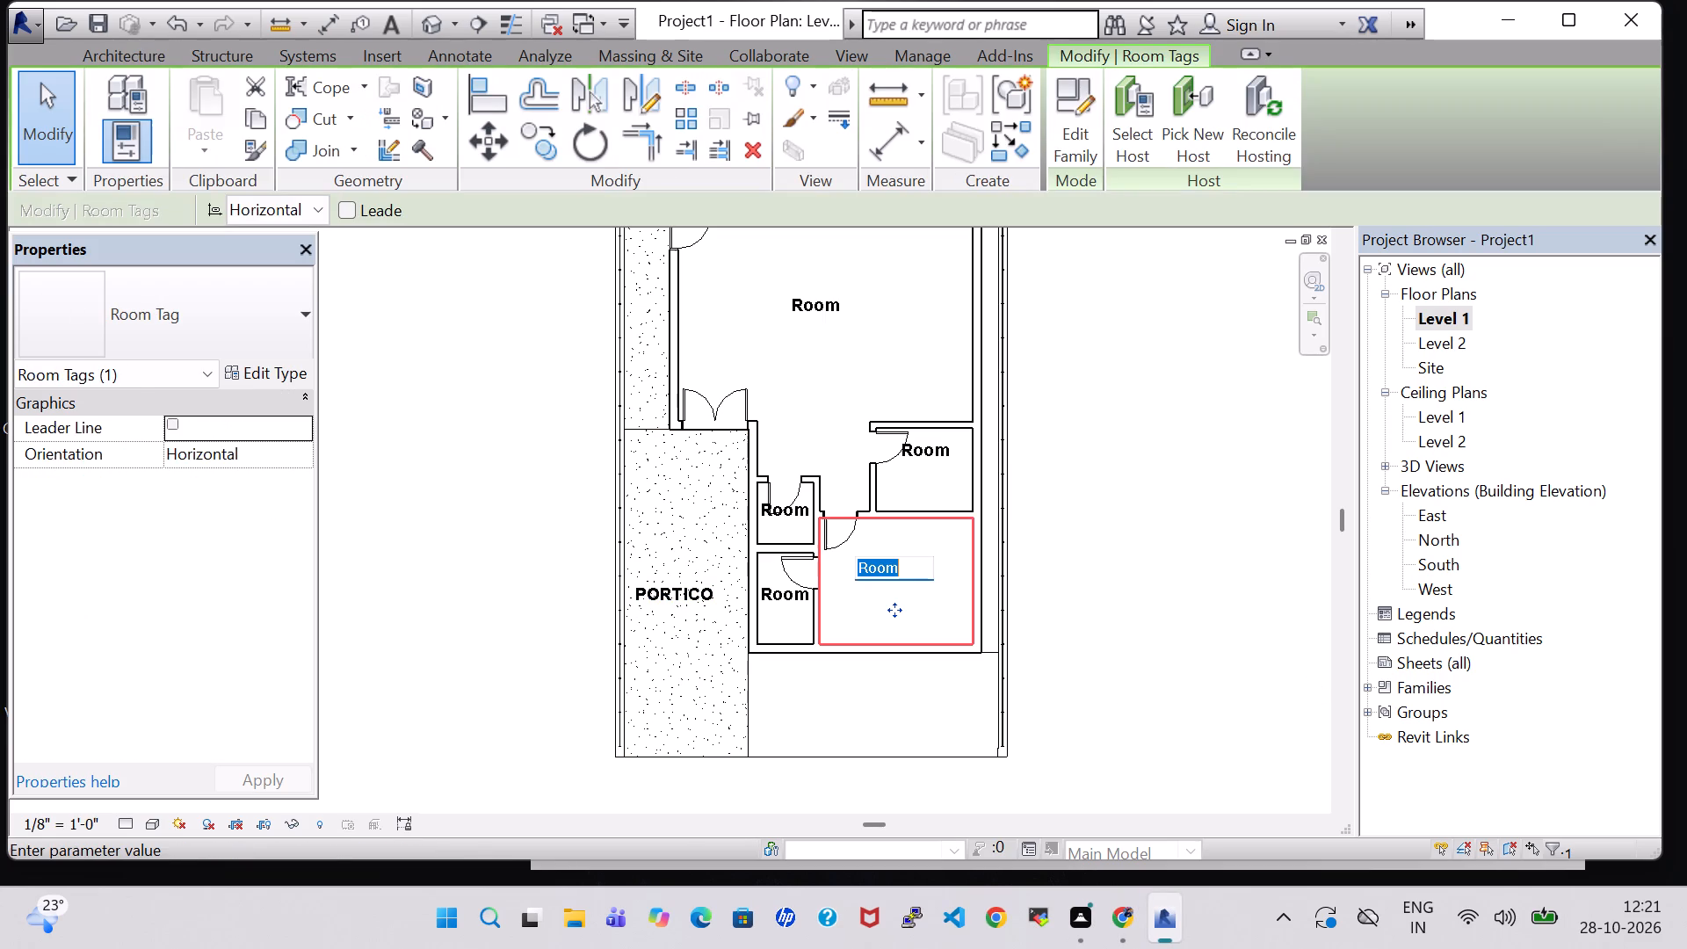
{"action": "key", "text": "BackSpace"}
{"action": "type", "text": "BED ROOM"}
{"action": "key", "text": "Return"}
{"action": "left_click", "coordinate": [1126, 564]}
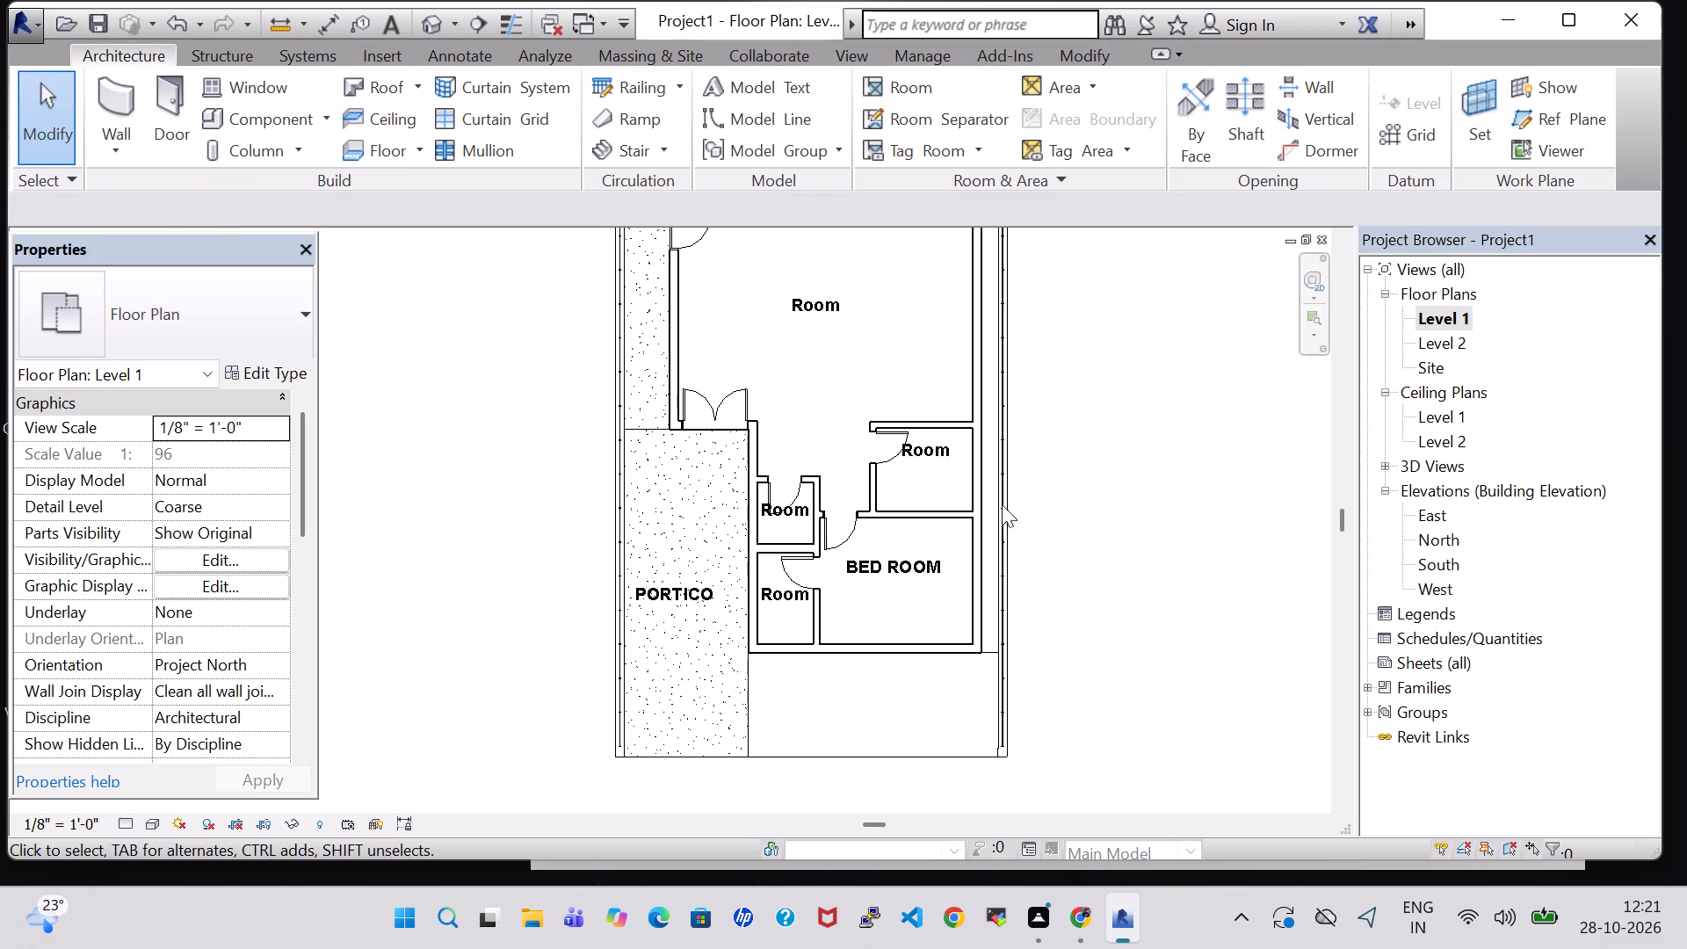
Rename the small room directly behind BED ROOM as C.TOILET.
{"action": "double_click", "coordinate": [942, 459]}
{"action": "key", "text": "BackSpace"}
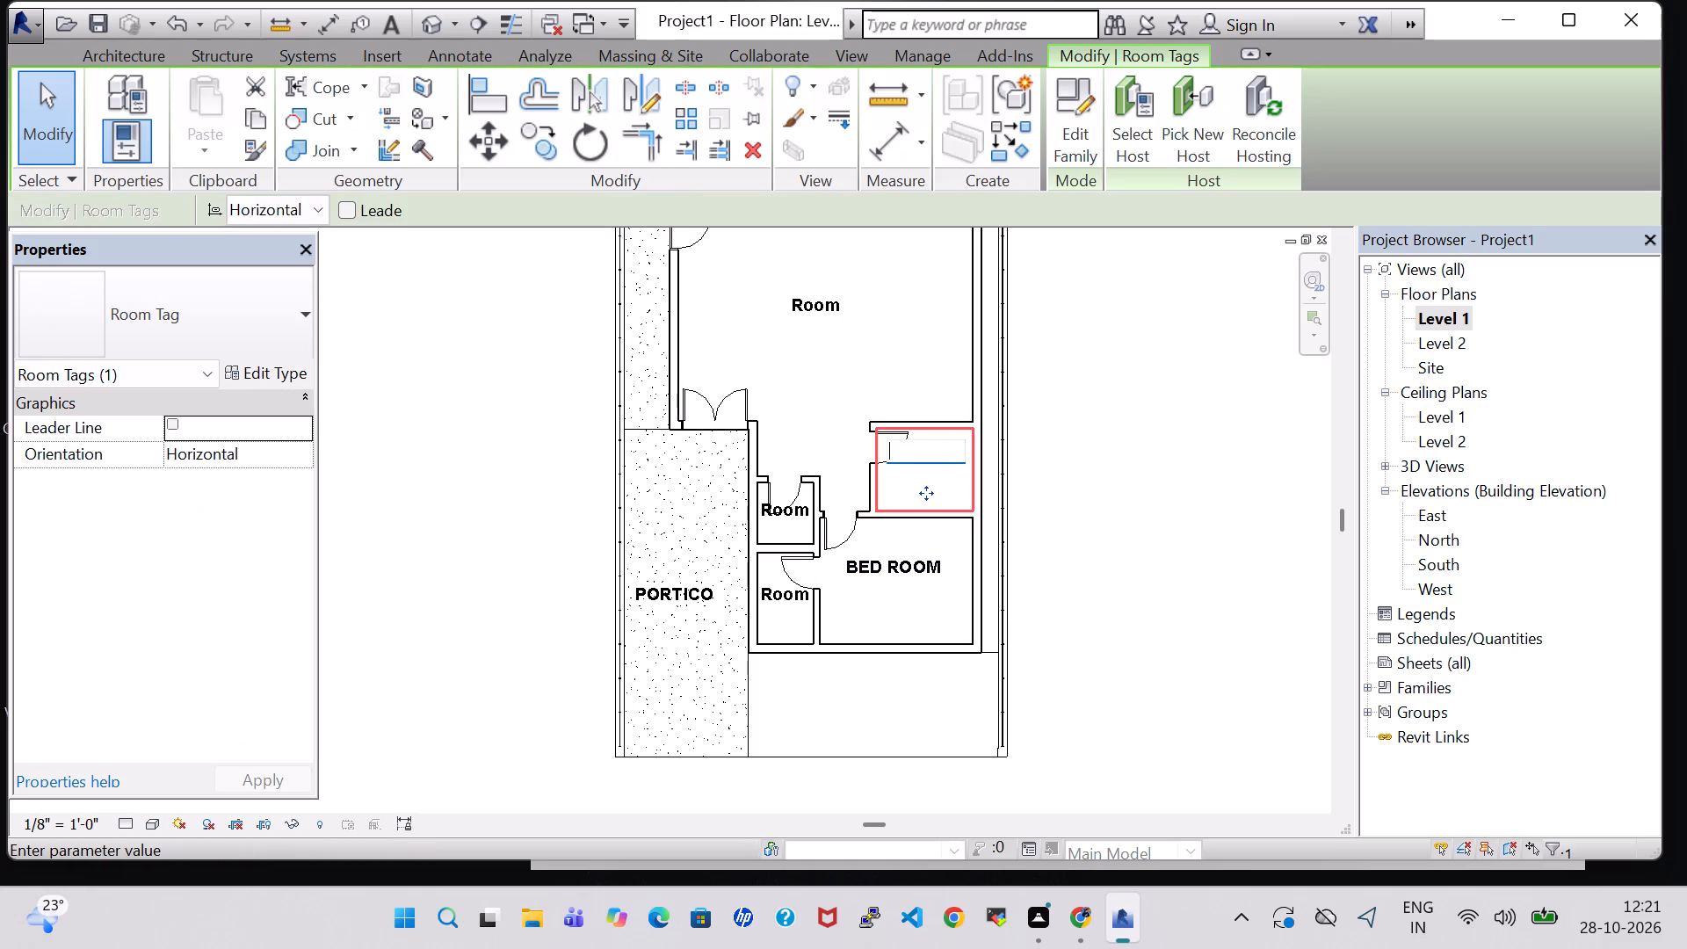
{"action": "type", "text": "C."}
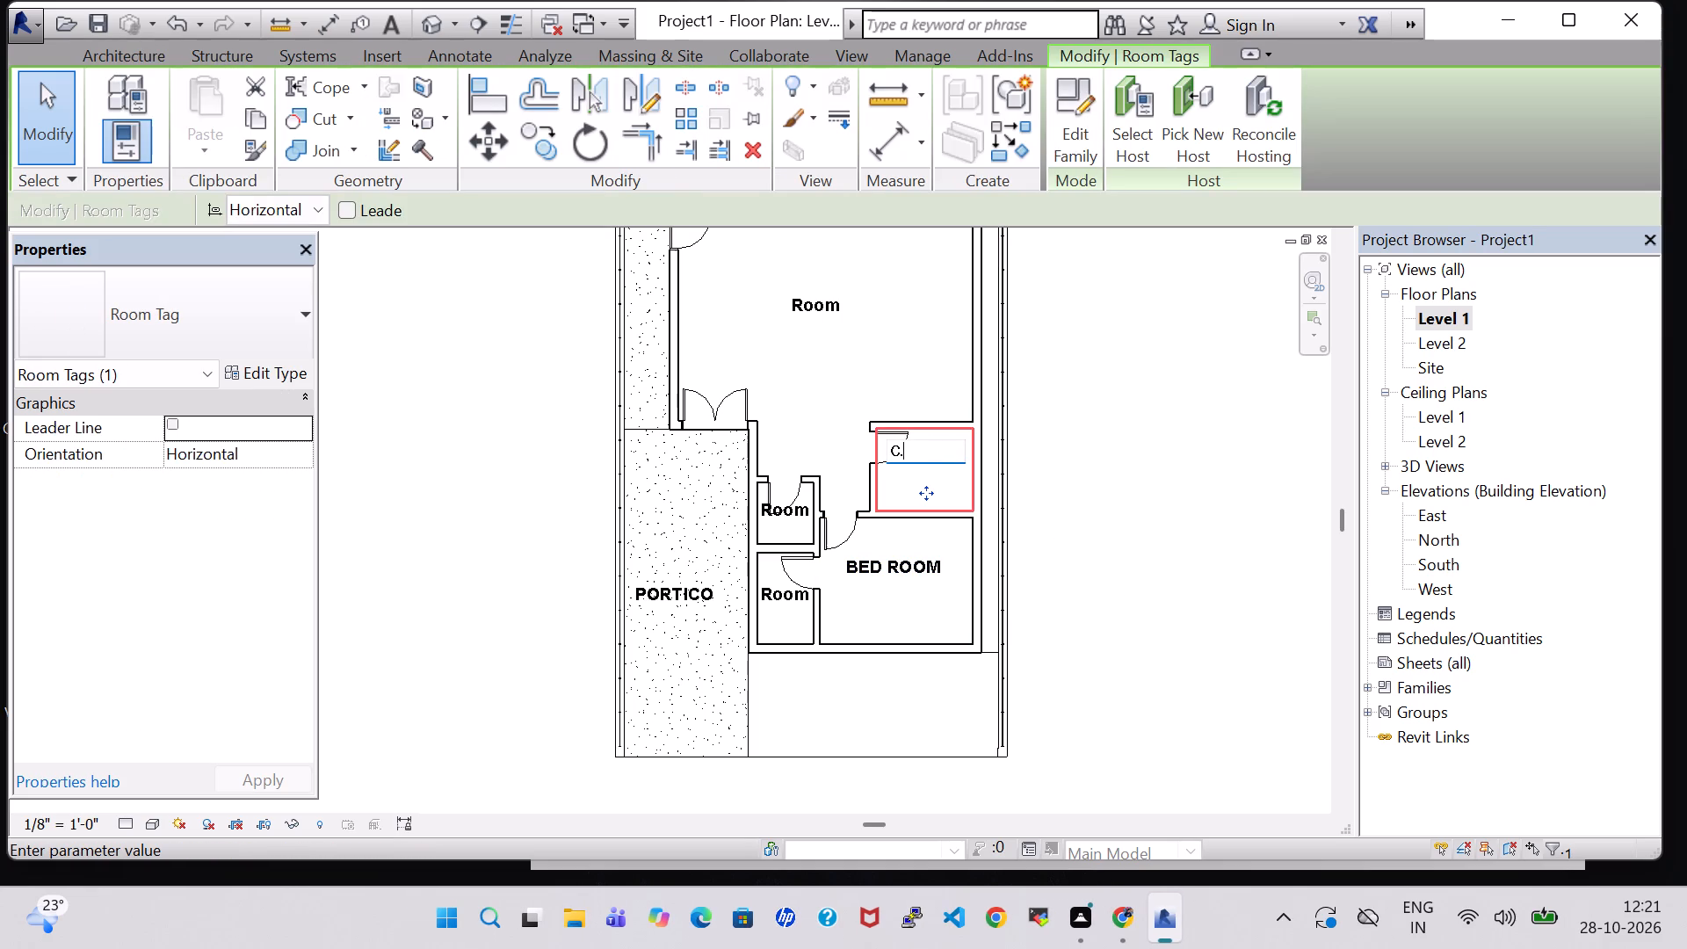
{"action": "type", "text": "TOILET"}
{"action": "key", "text": "Return"}
Nudge the C.TOILET tag toward BED ROOM, clear of the door swing.
{"action": "key", "text": "Down"}
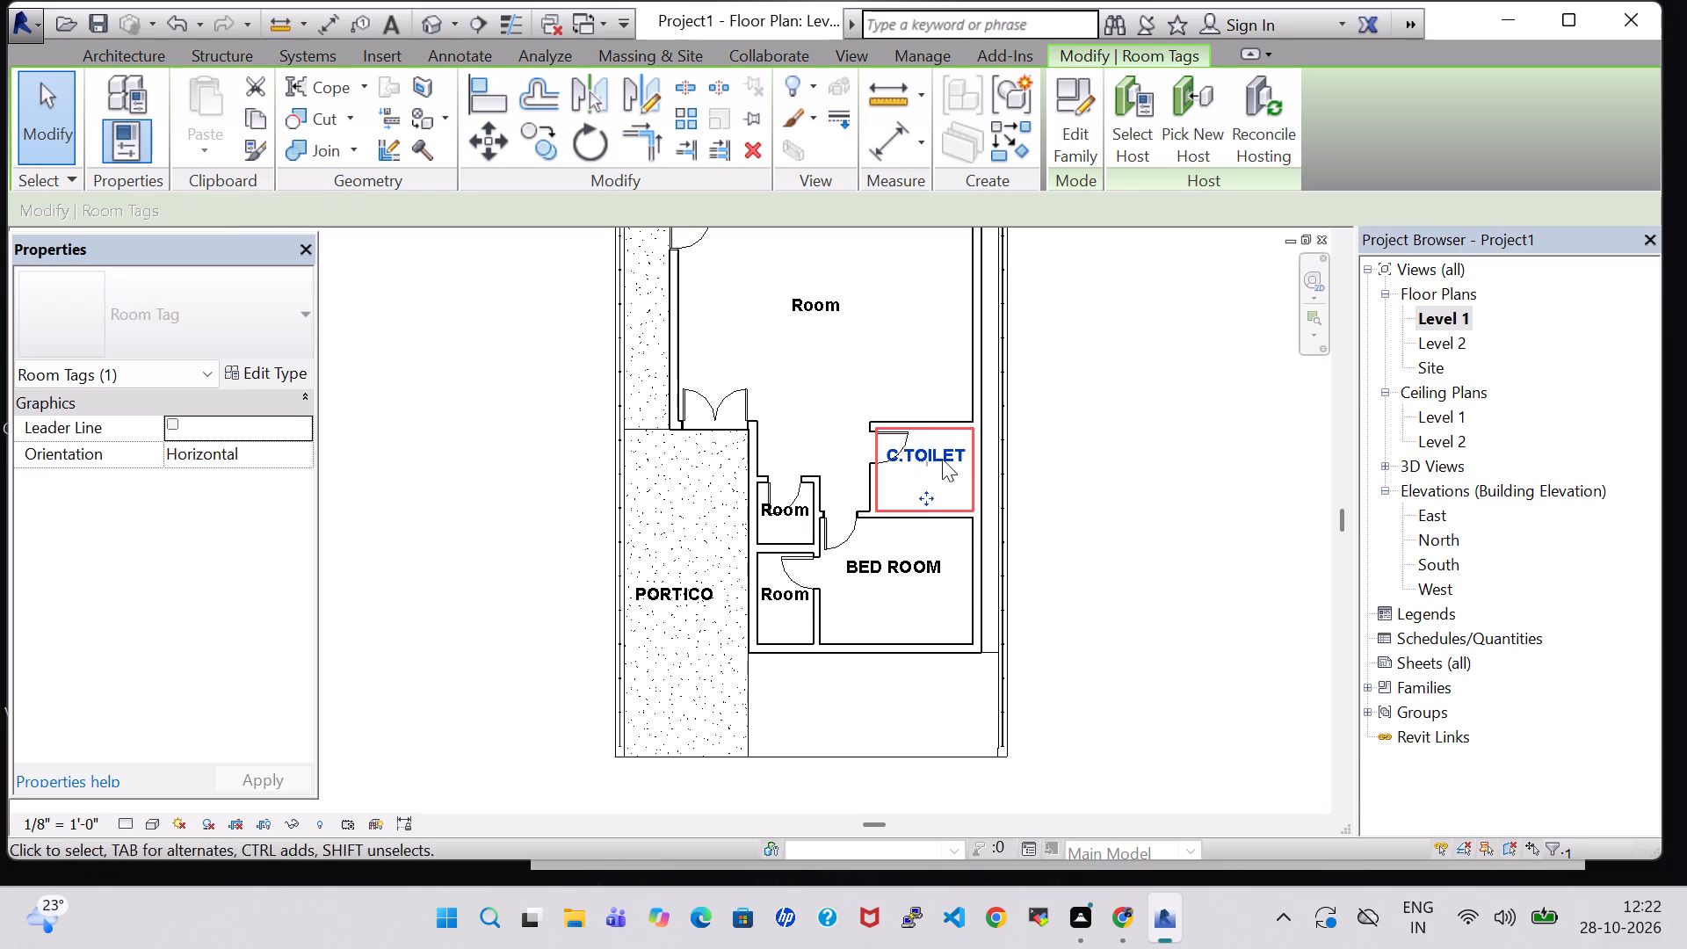
{"action": "key", "text": "Down"}
{"action": "key", "text": "Down"}
{"action": "key", "text": "Down"}
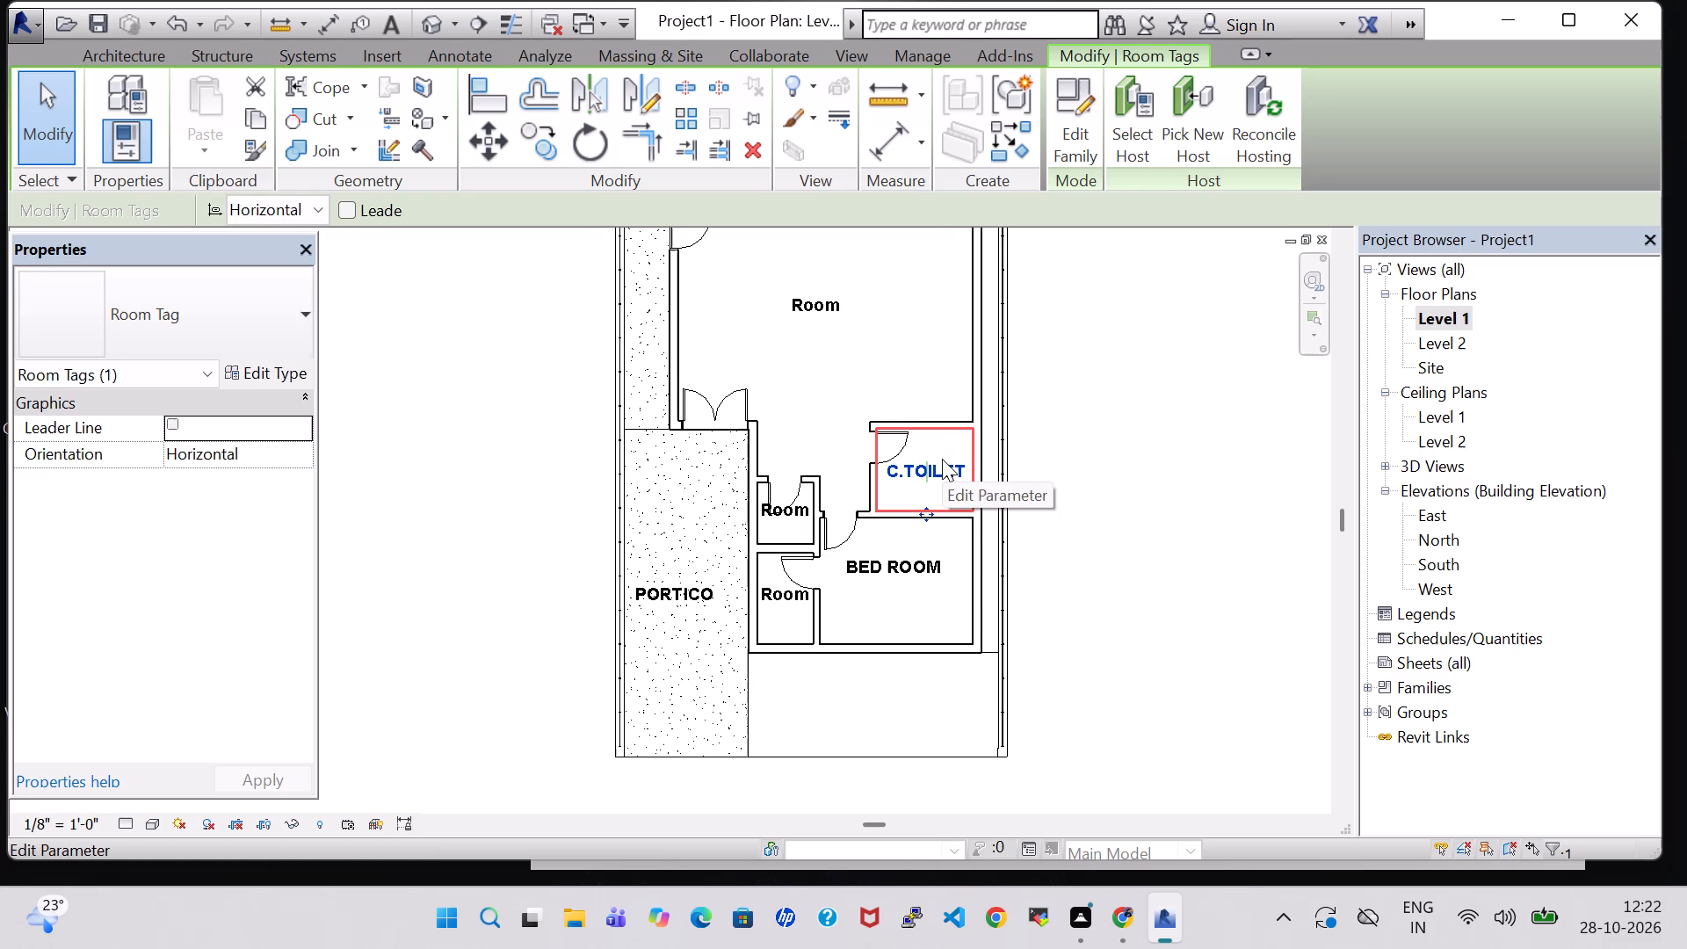
{"action": "left_click", "coordinate": [1147, 448]}
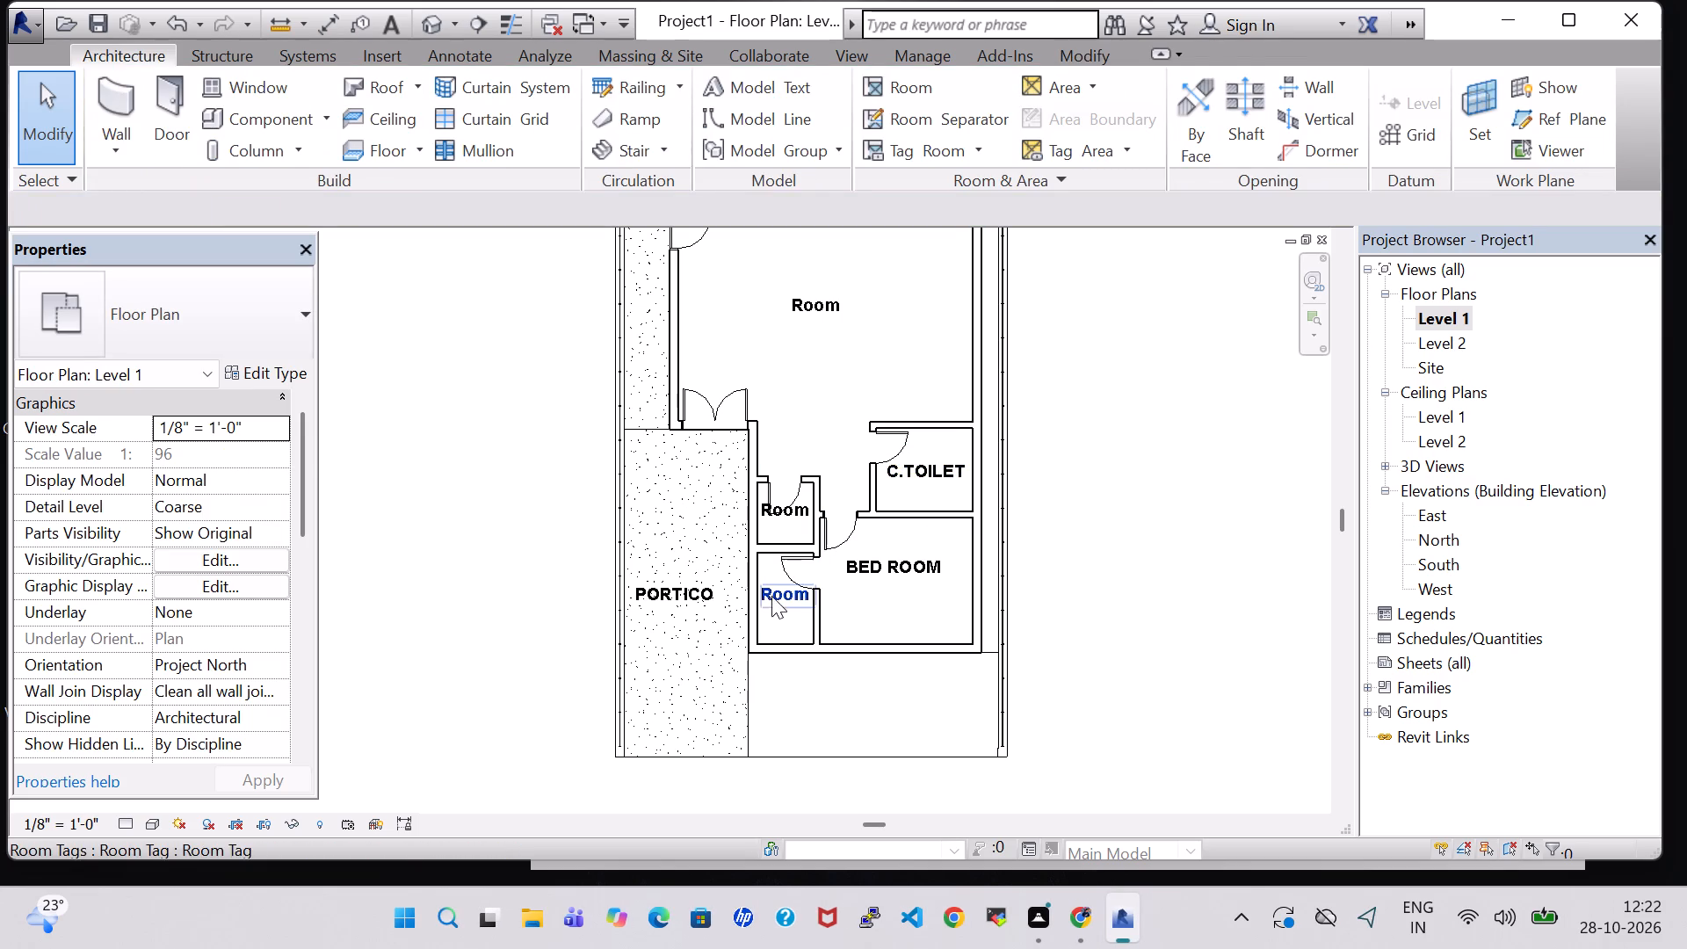
Rename the small room between PORTICO and BED ROOM, whose door opens from BED ROOM, as A.TOILET.
{"action": "double_click", "coordinate": [771, 596]}
{"action": "key", "text": "BackSpace"}
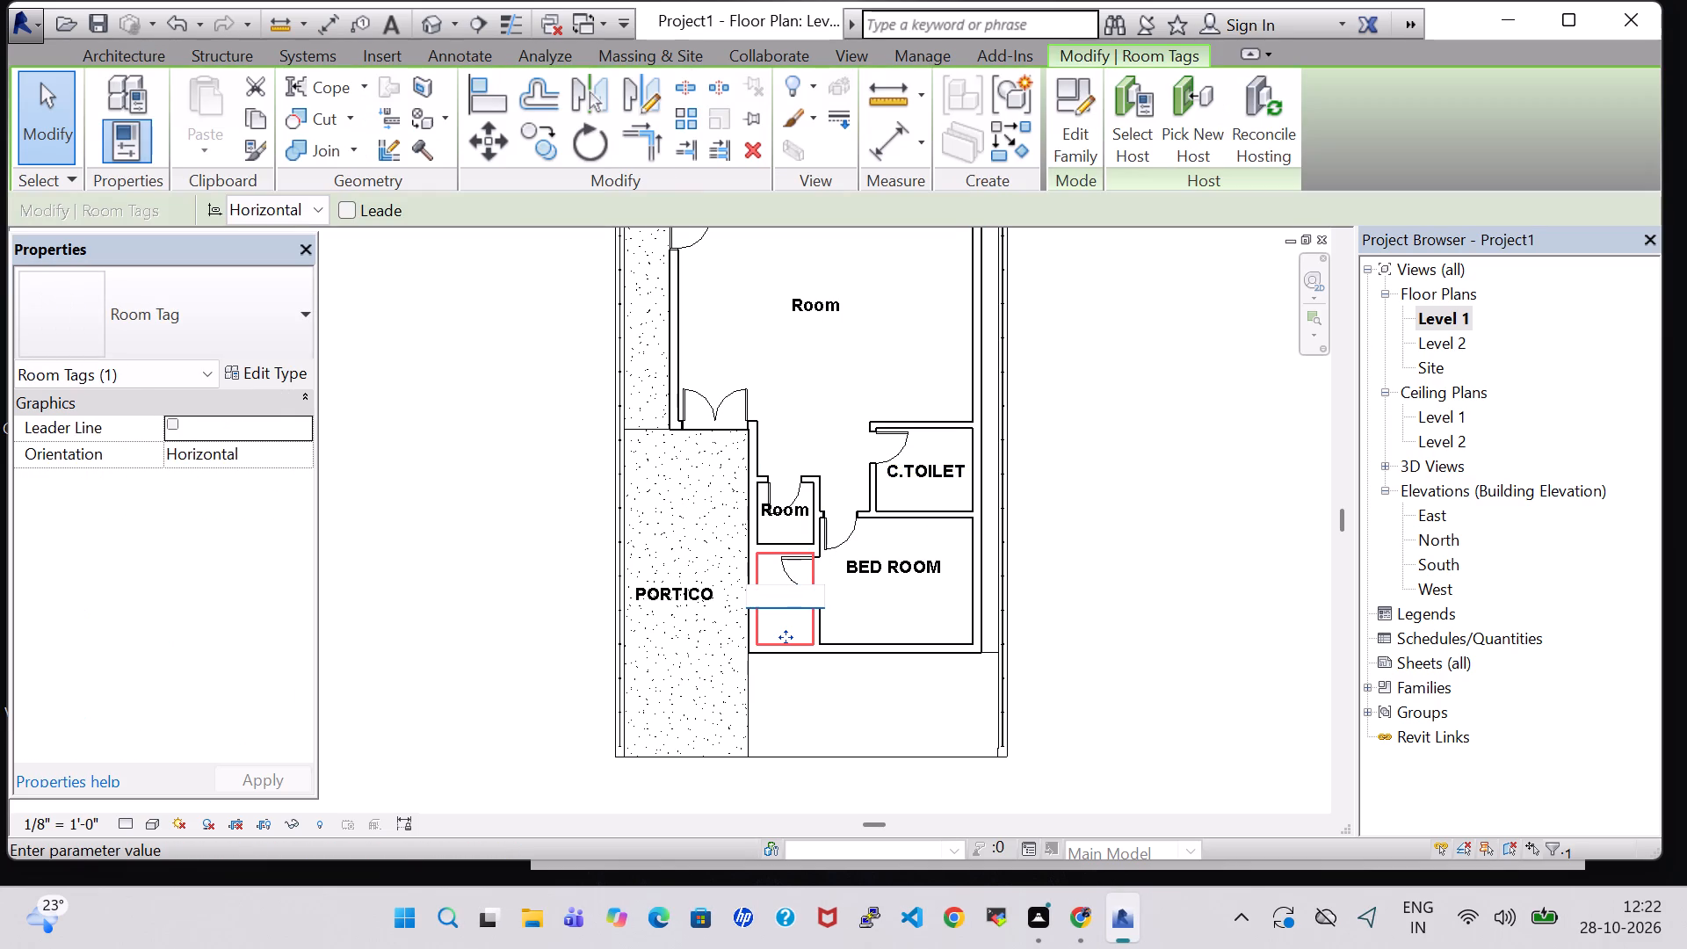
{"action": "type", "text": "A."}
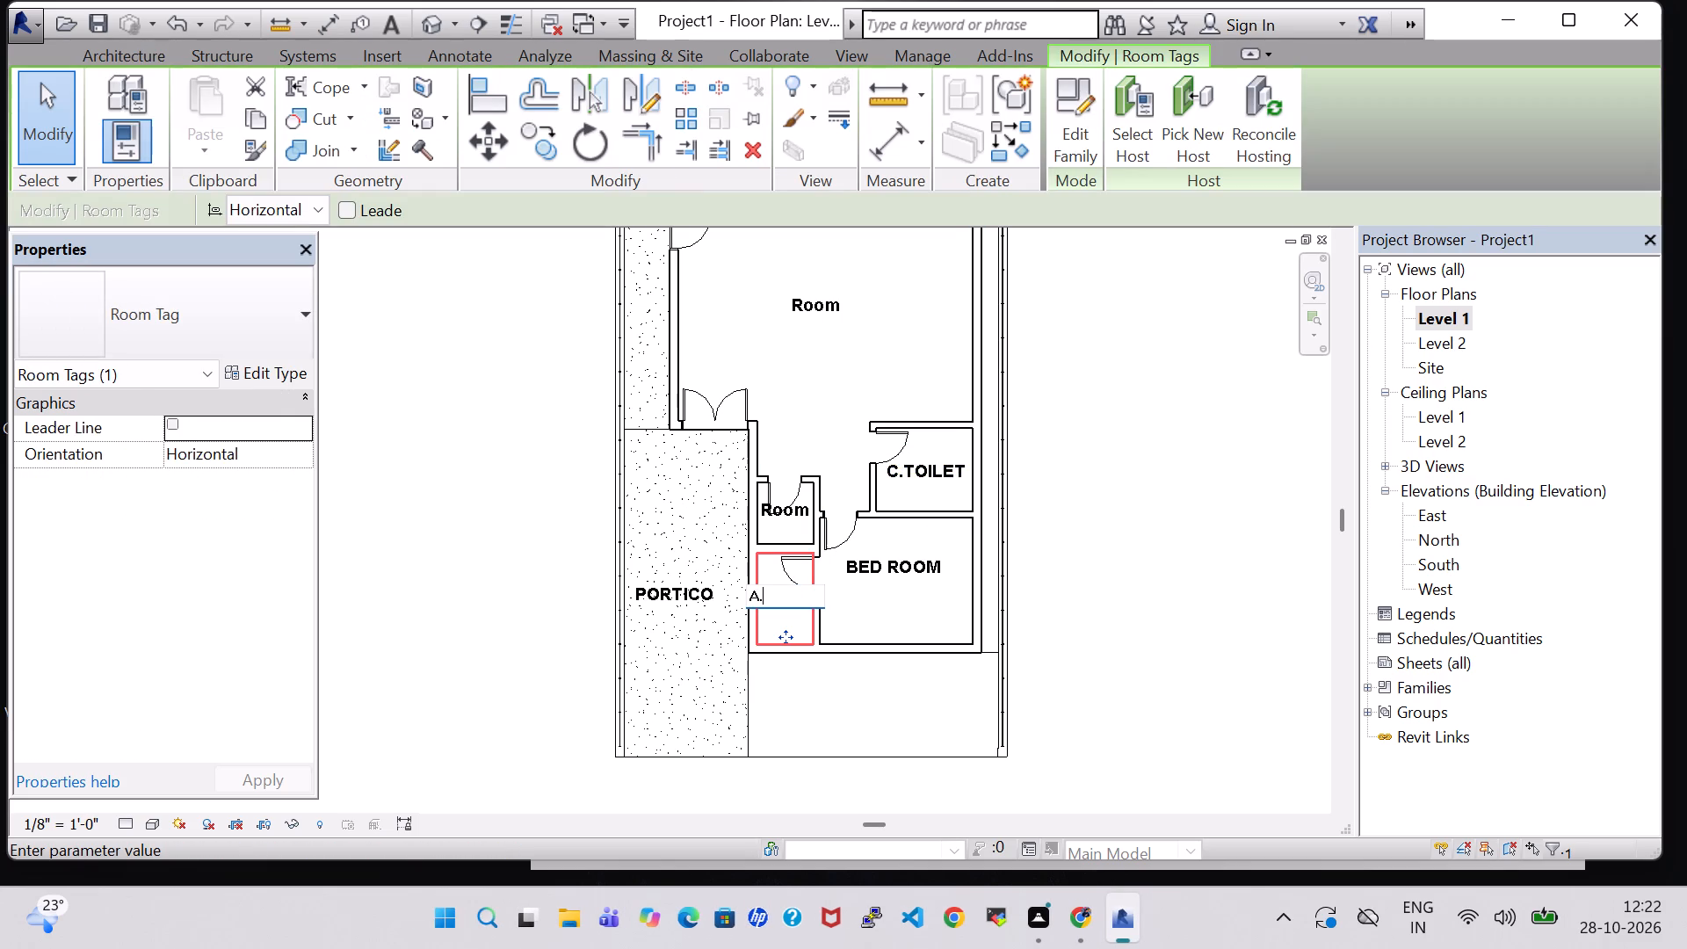
{"action": "type", "text": "TOILET"}
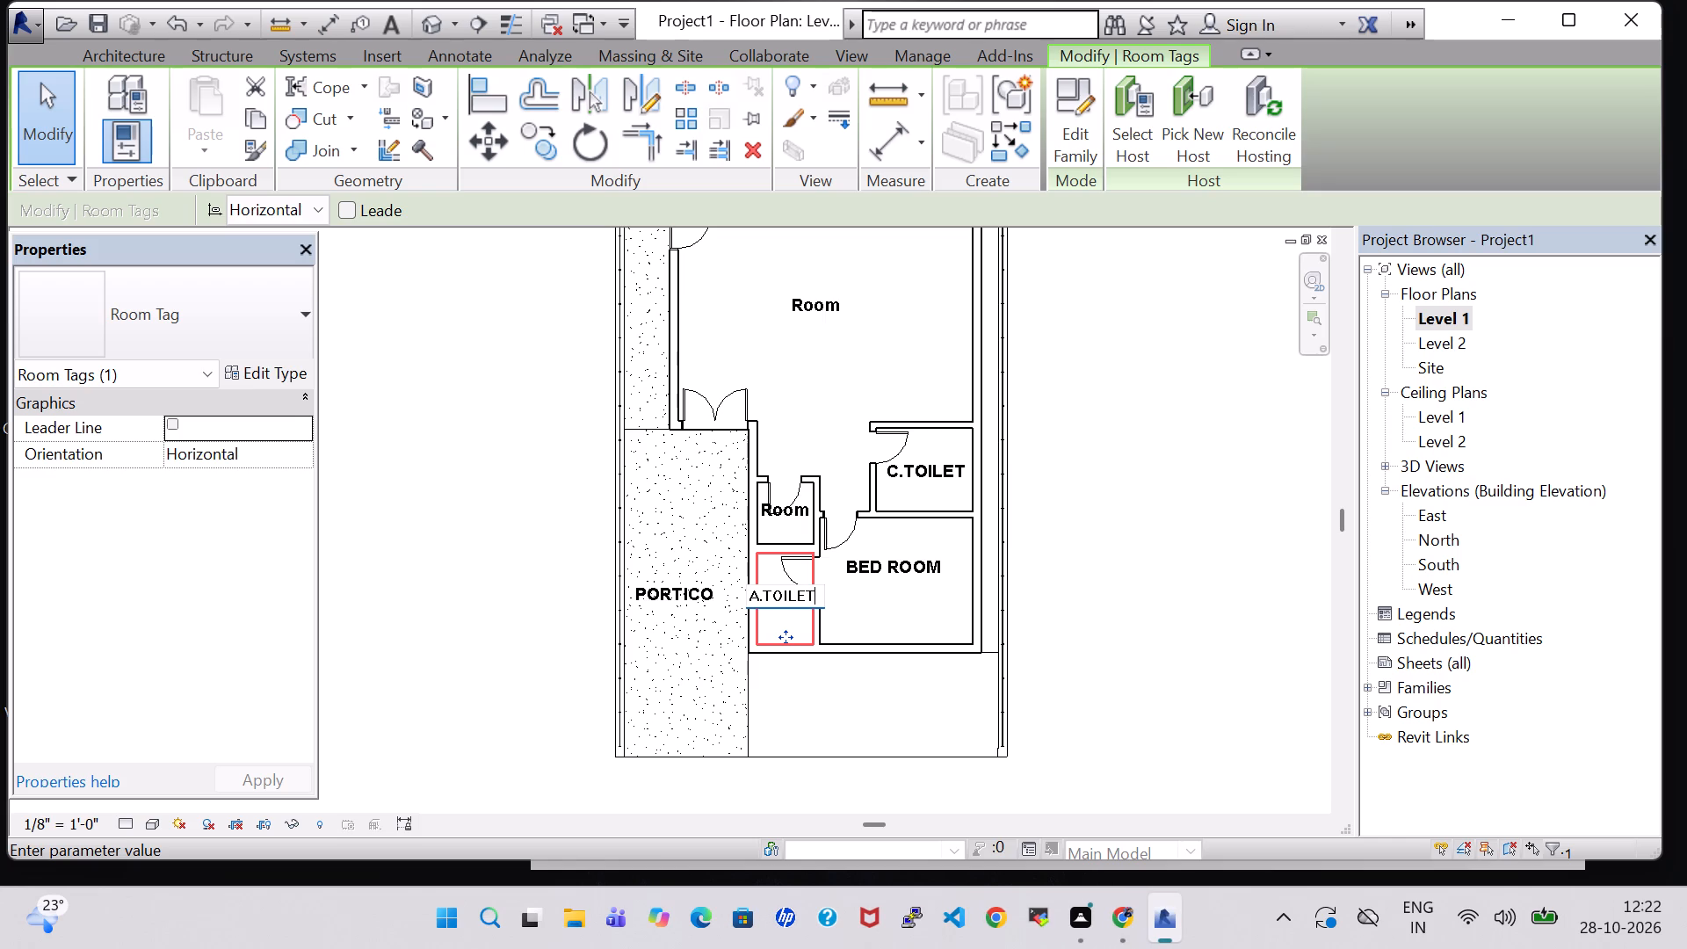
{"action": "key", "text": "Return"}
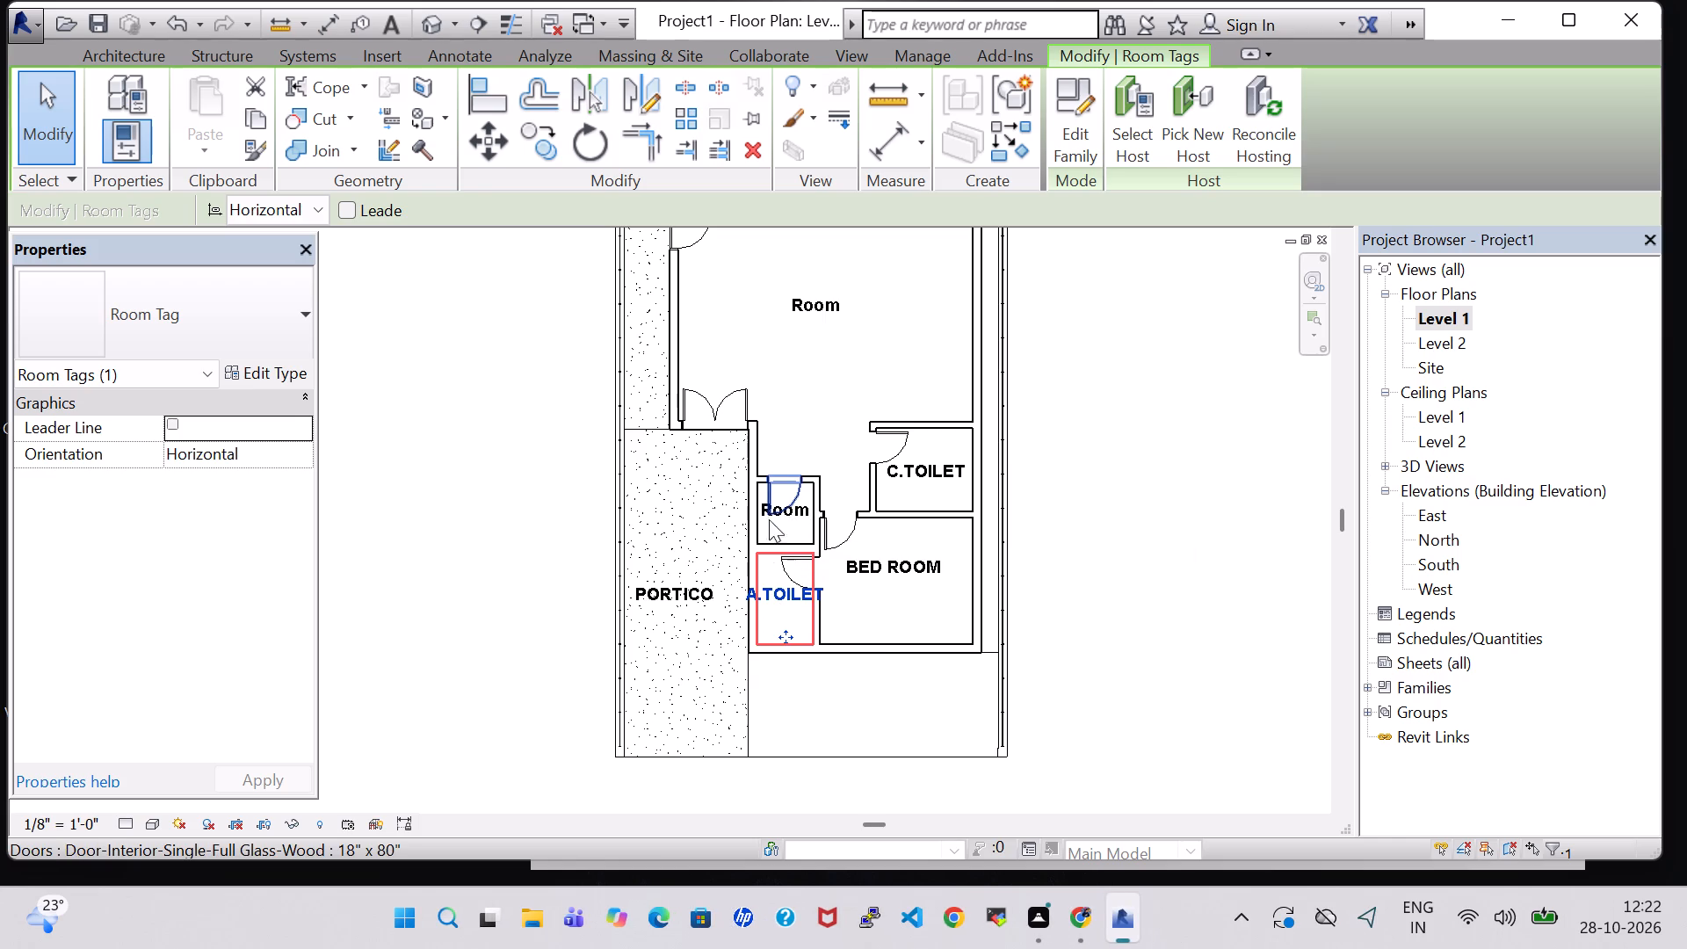
Rename the small room directly behind A.TOILET as POOJA.
{"action": "scroll", "coordinate": [769, 540], "scroll_direction": "up", "scroll_amount": 4}
{"action": "double_click", "coordinate": [807, 490]}
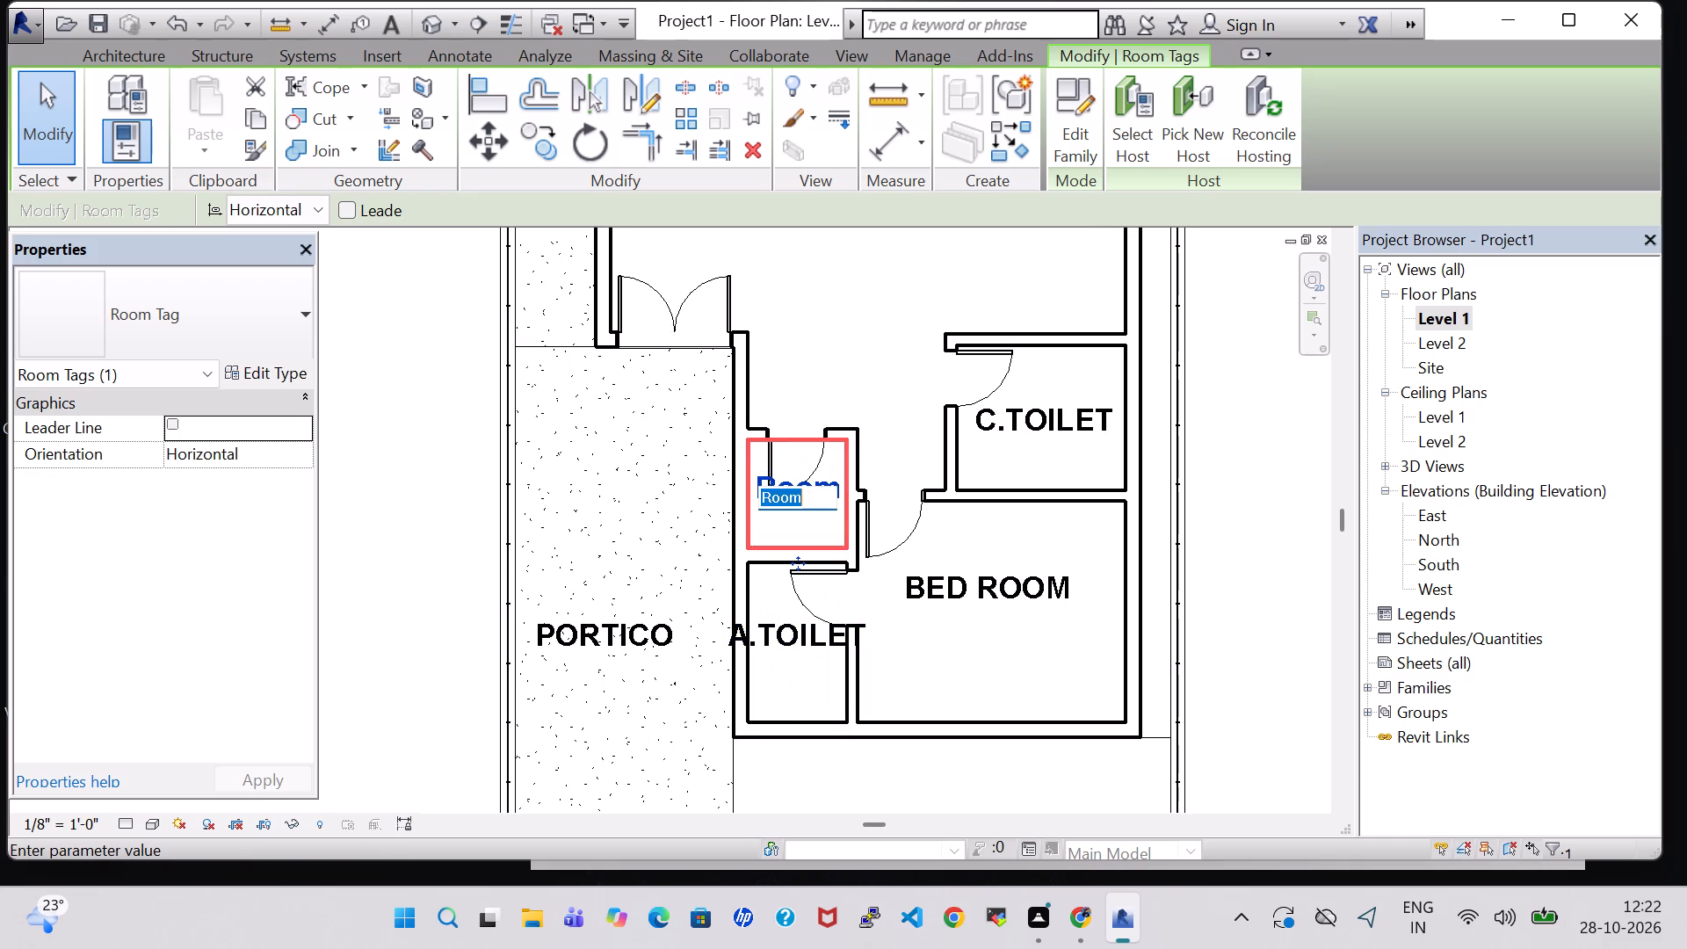
{"action": "key", "text": "BackSpace"}
{"action": "type", "text": "POOJA"}
{"action": "key", "text": "Return"}
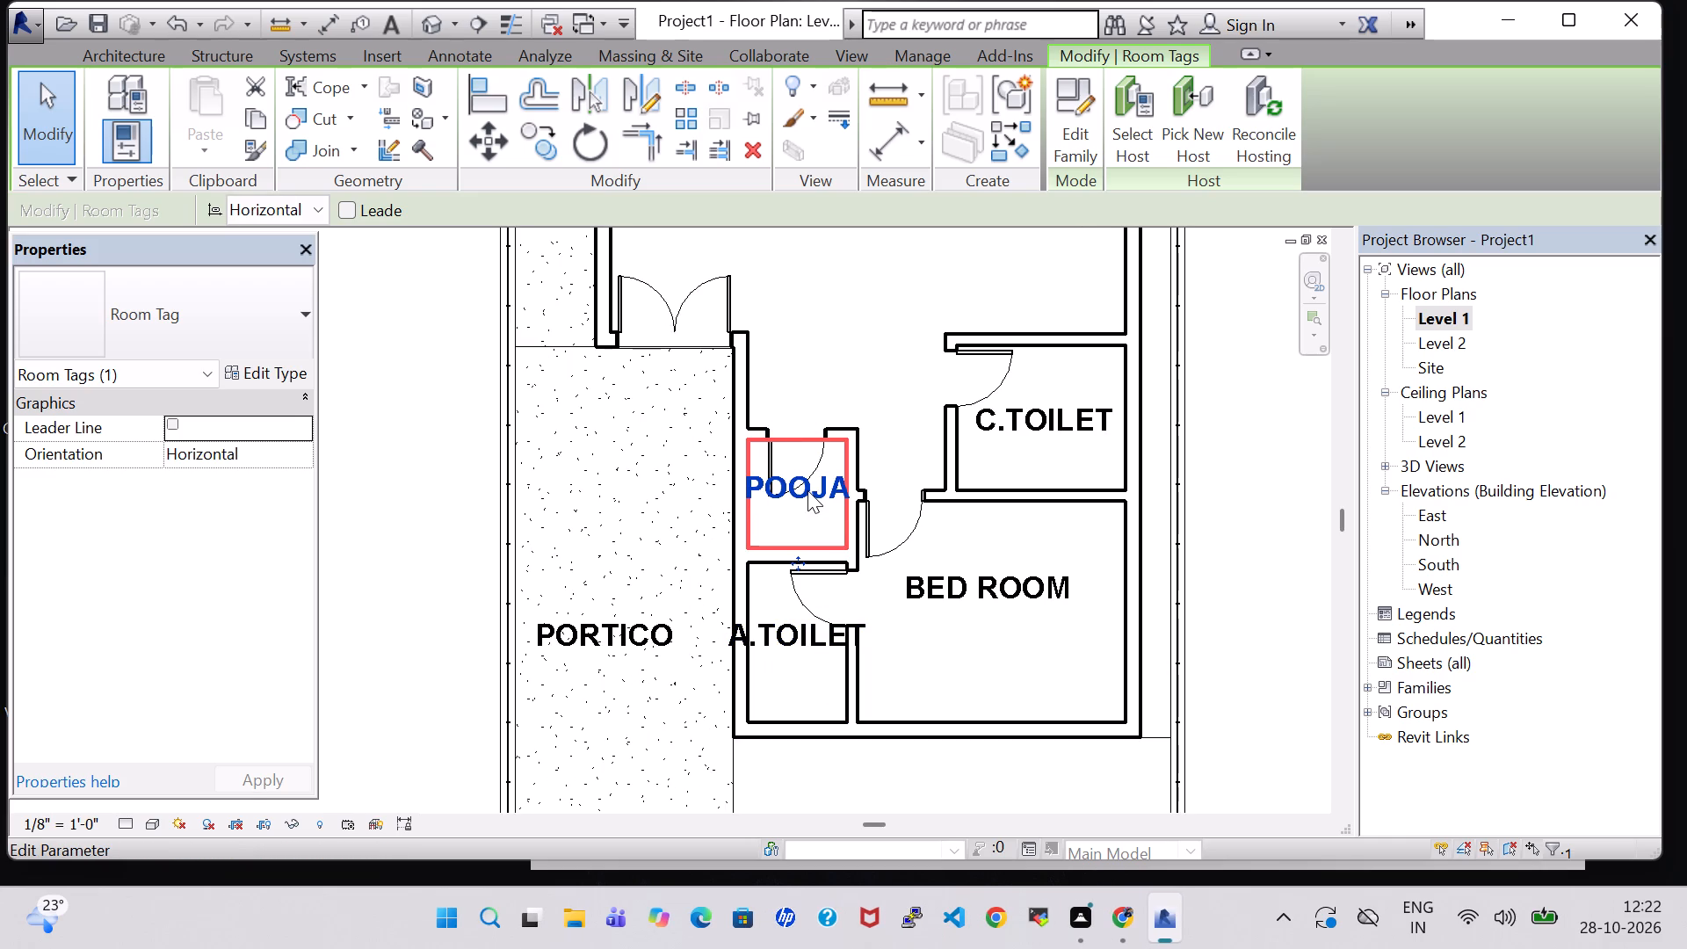
{"action": "left_click", "coordinate": [1282, 445]}
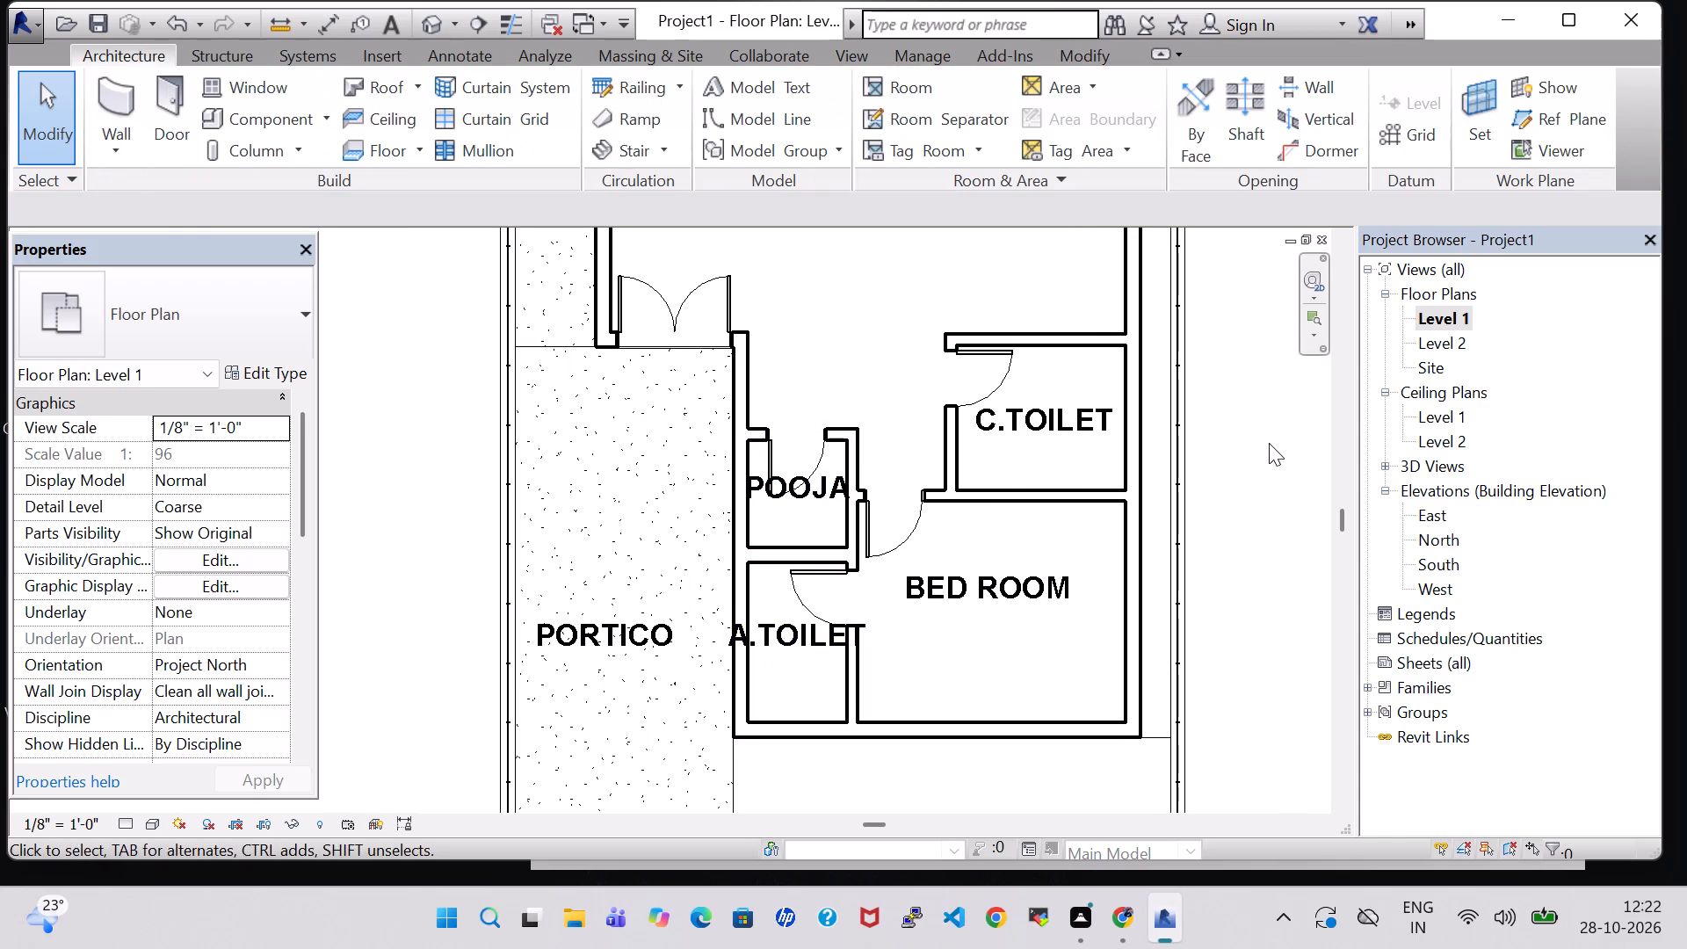
Nudge the POOJA tag toward A.TOILET, clear of the door swing, keeping it inside its room.
{"action": "scroll", "coordinate": [1269, 443], "scroll_direction": "down", "scroll_amount": 2}
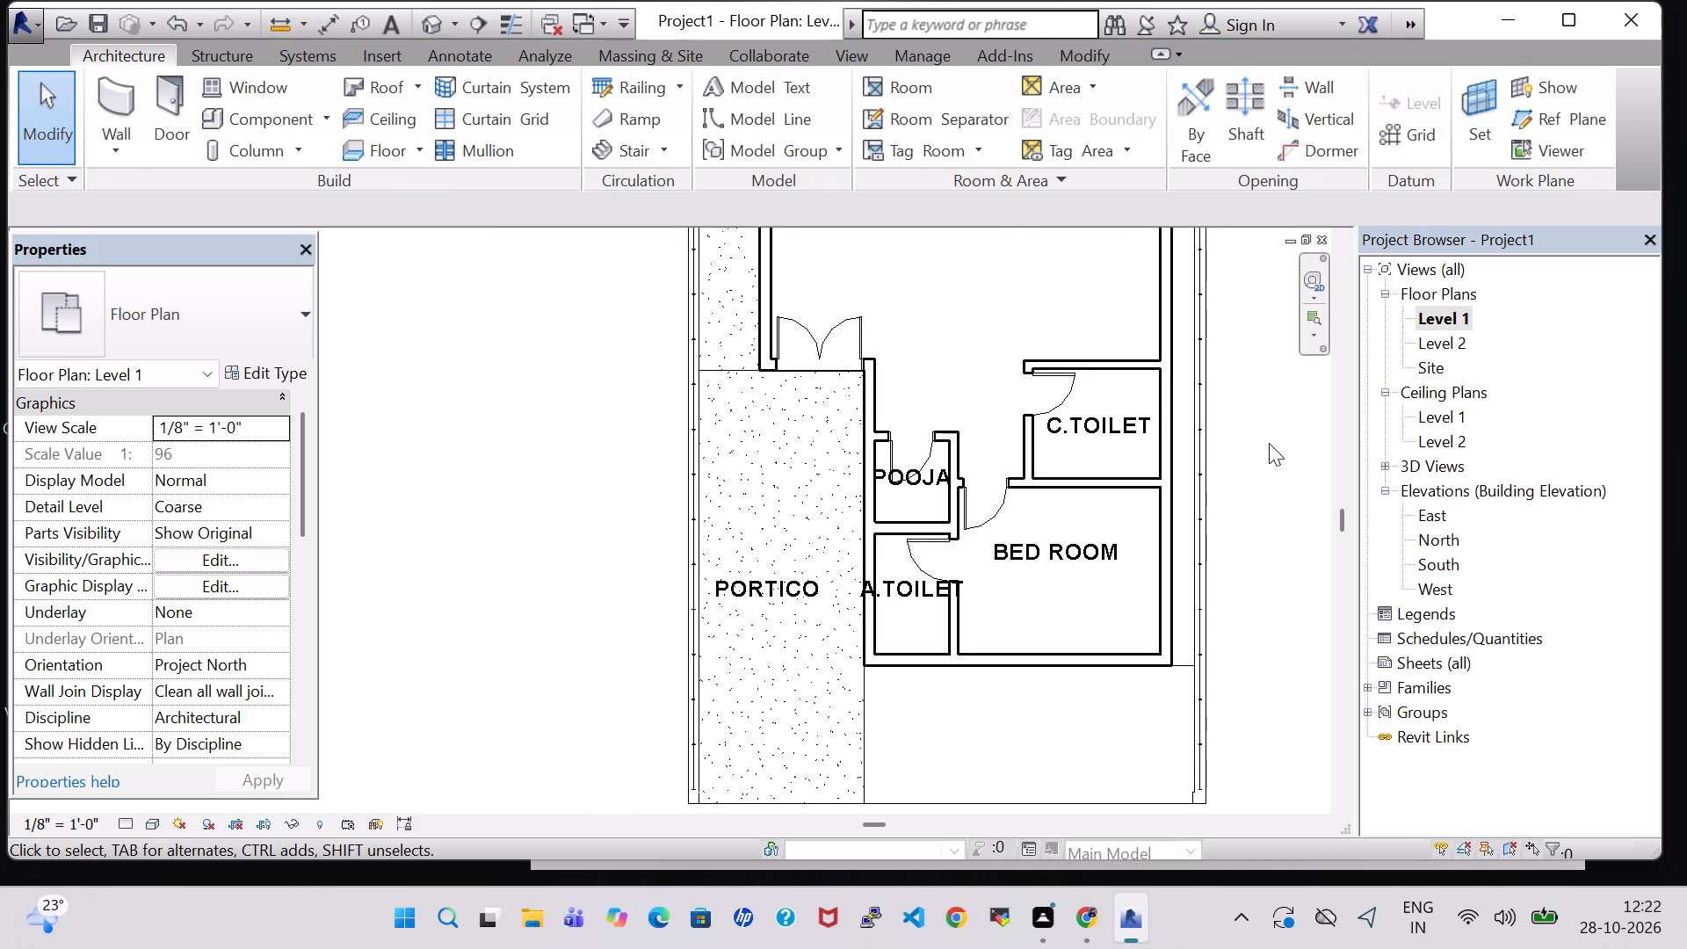
{"action": "scroll", "coordinate": [1269, 443], "scroll_direction": "down", "scroll_amount": 3}
{"action": "scroll", "coordinate": [1034, 496], "scroll_direction": "up", "scroll_amount": 2}
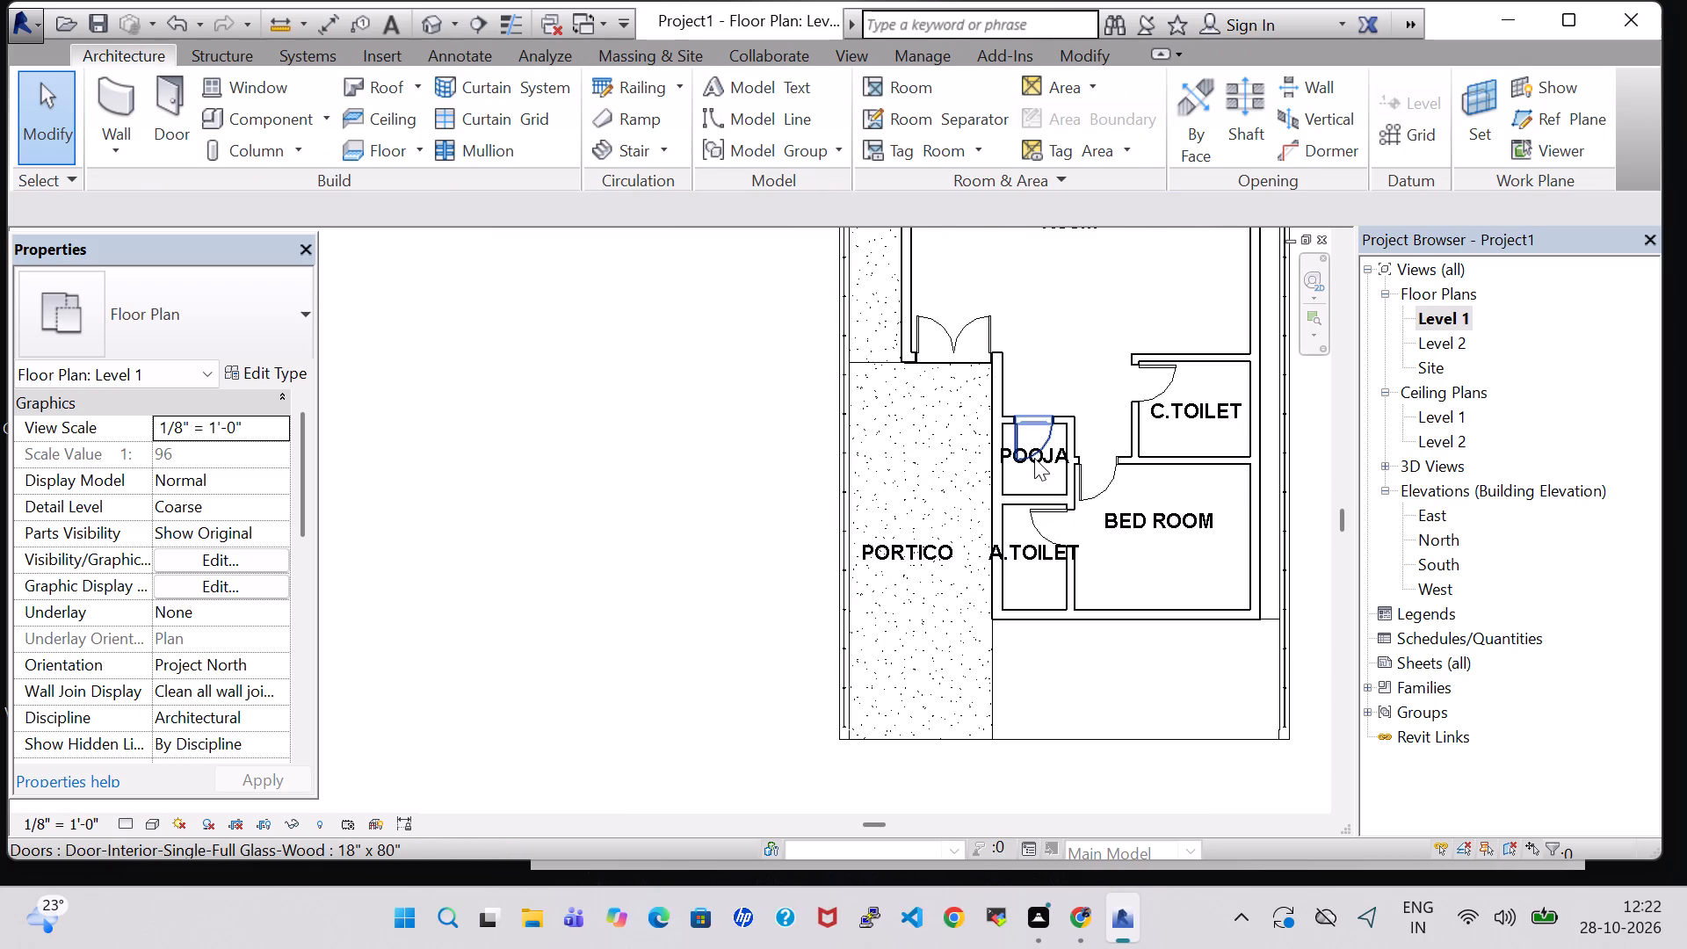
{"action": "left_click", "coordinate": [650, 429]}
{"action": "scroll", "coordinate": [1005, 540], "scroll_direction": "up", "scroll_amount": 5}
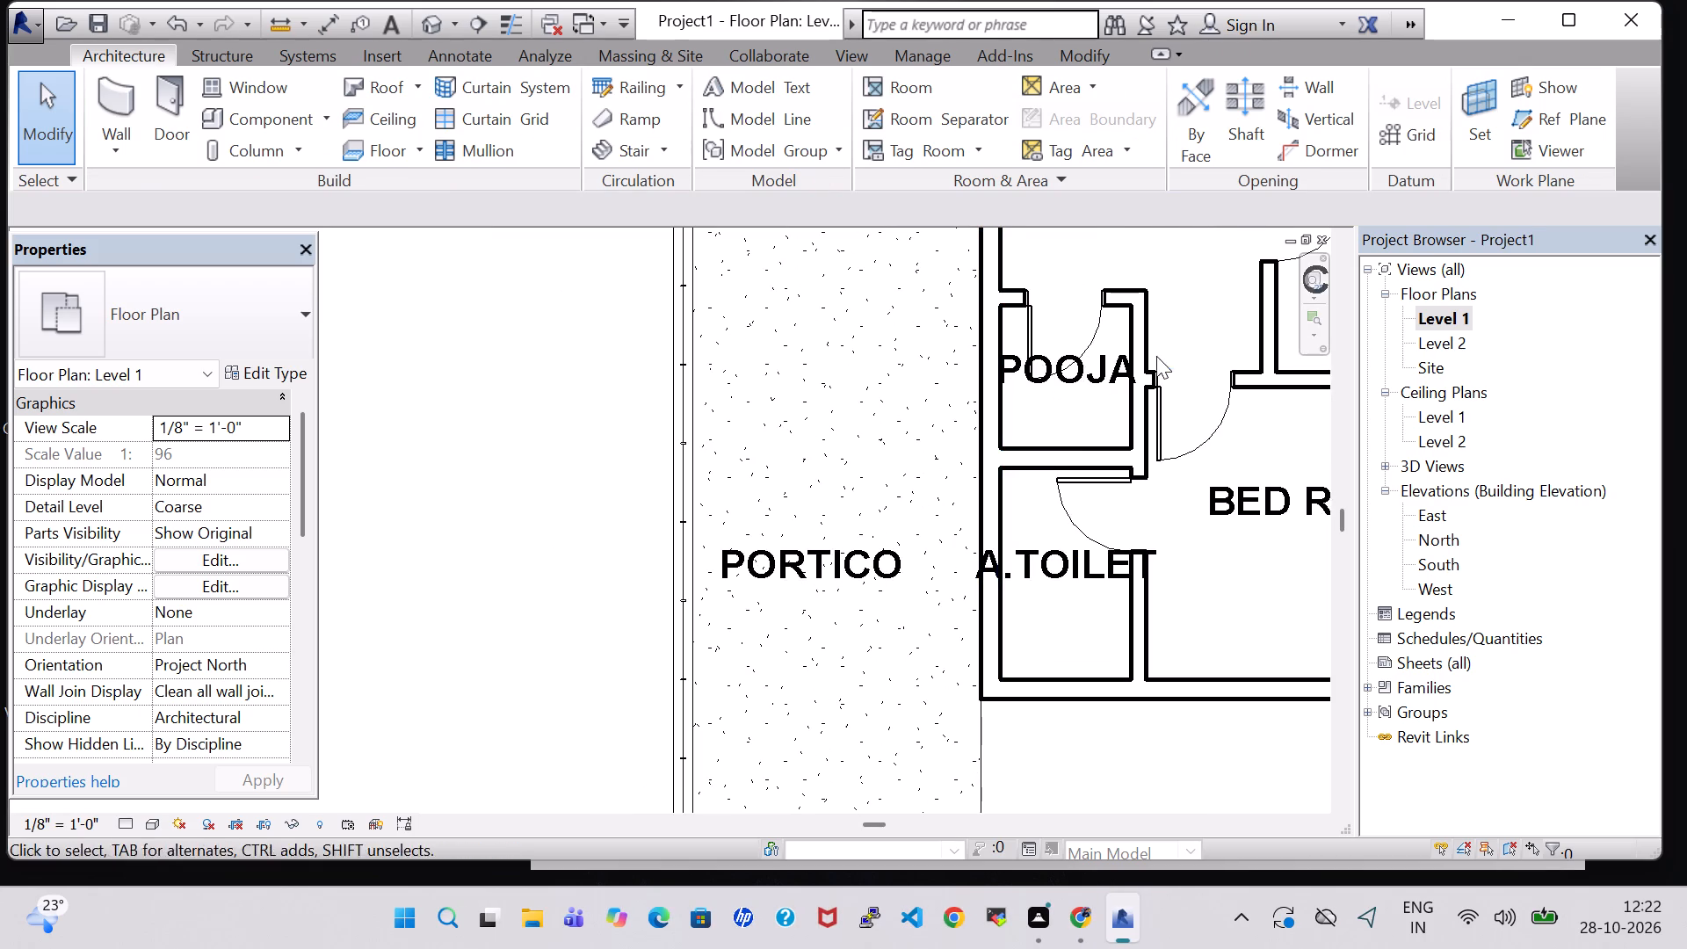
{"action": "left_click", "coordinate": [1071, 382]}
{"action": "left_click", "coordinate": [515, 415]}
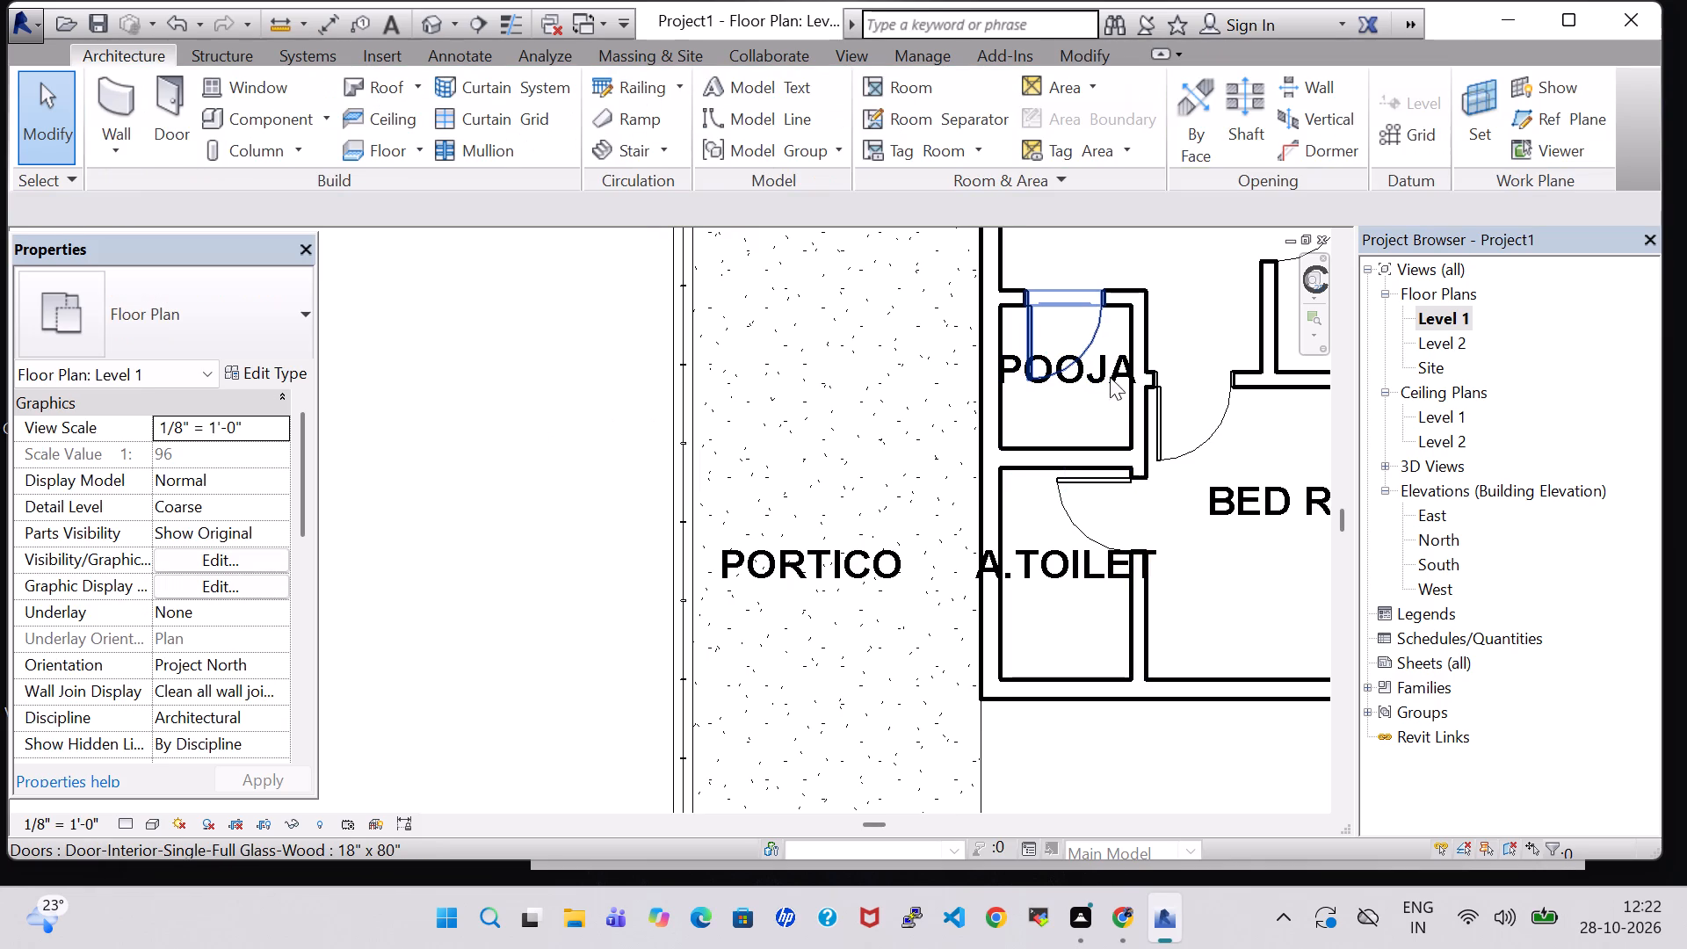
{"action": "left_click", "coordinate": [1047, 397]}
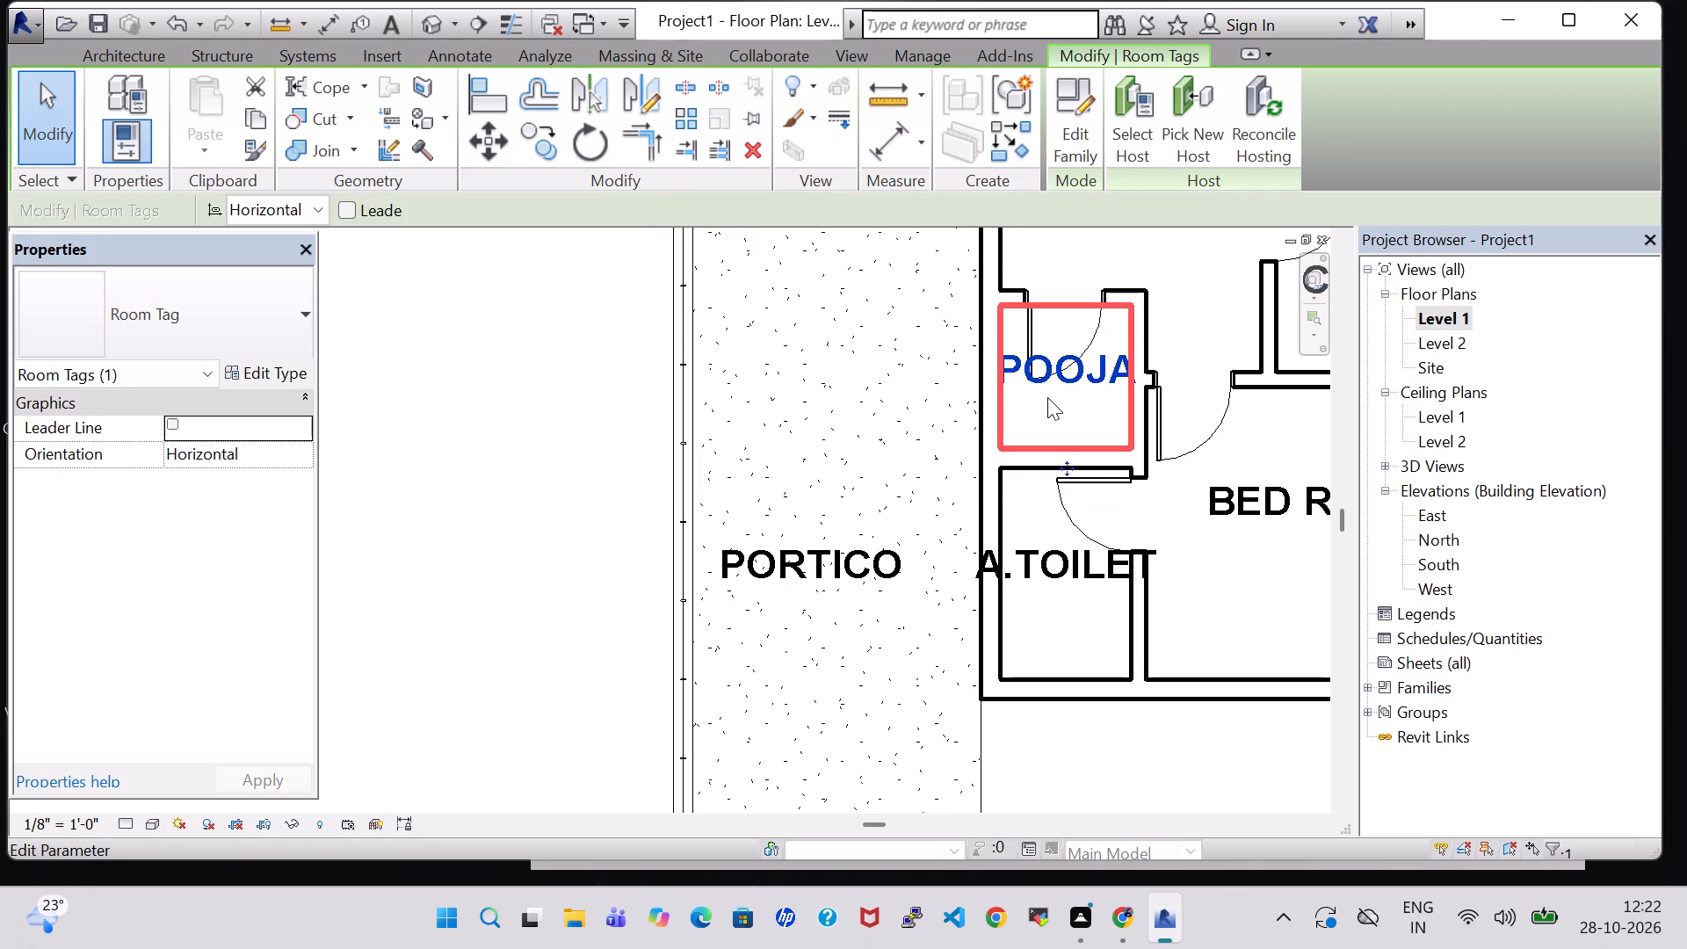
{"action": "key", "text": "Down"}
{"action": "key", "text": "Down"}
{"action": "key", "text": "Down"}
{"action": "key", "text": "Down"}
{"action": "key", "text": "Down"}
{"action": "key", "text": "Down"}
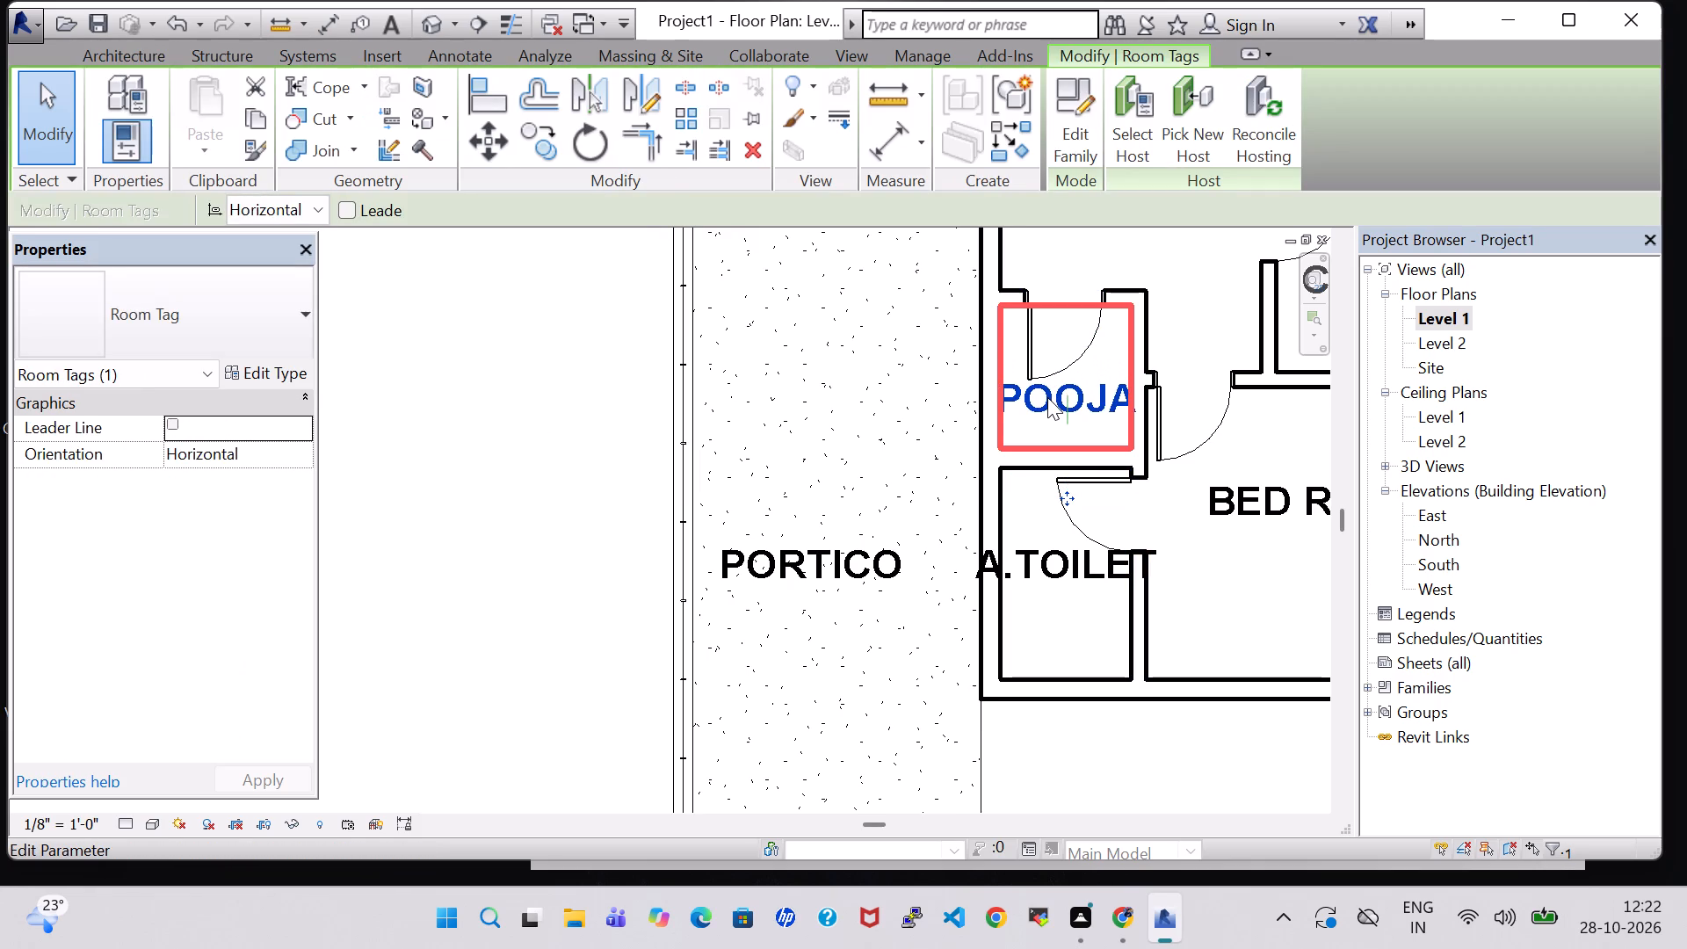
{"action": "left_click", "coordinate": [523, 430]}
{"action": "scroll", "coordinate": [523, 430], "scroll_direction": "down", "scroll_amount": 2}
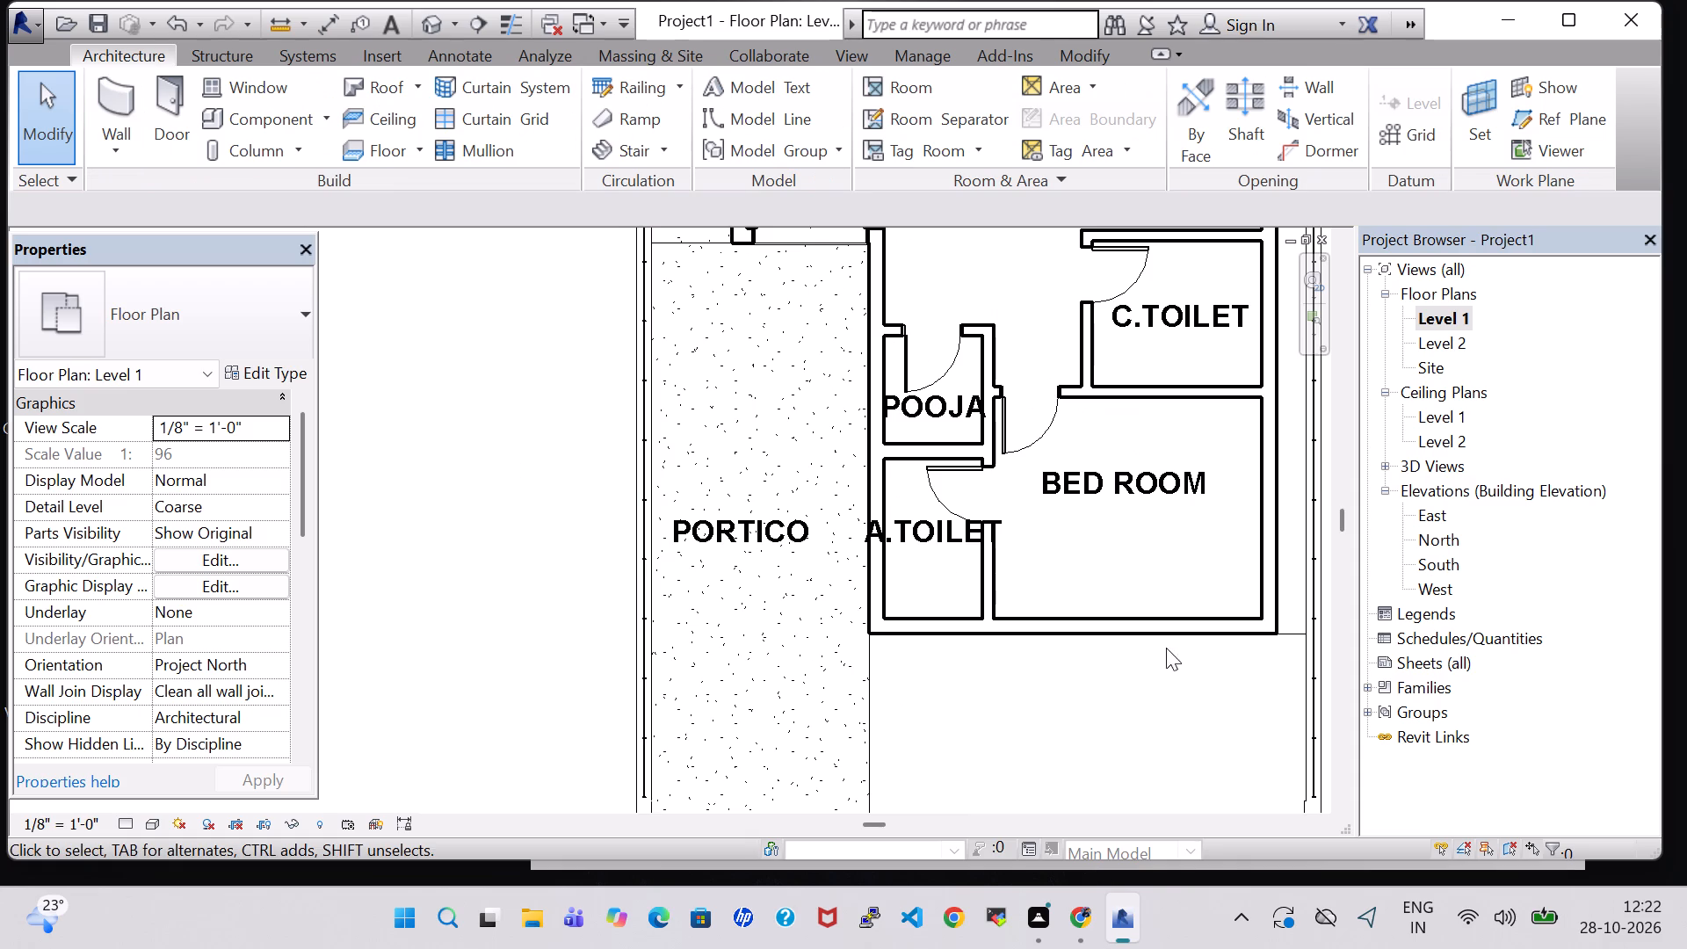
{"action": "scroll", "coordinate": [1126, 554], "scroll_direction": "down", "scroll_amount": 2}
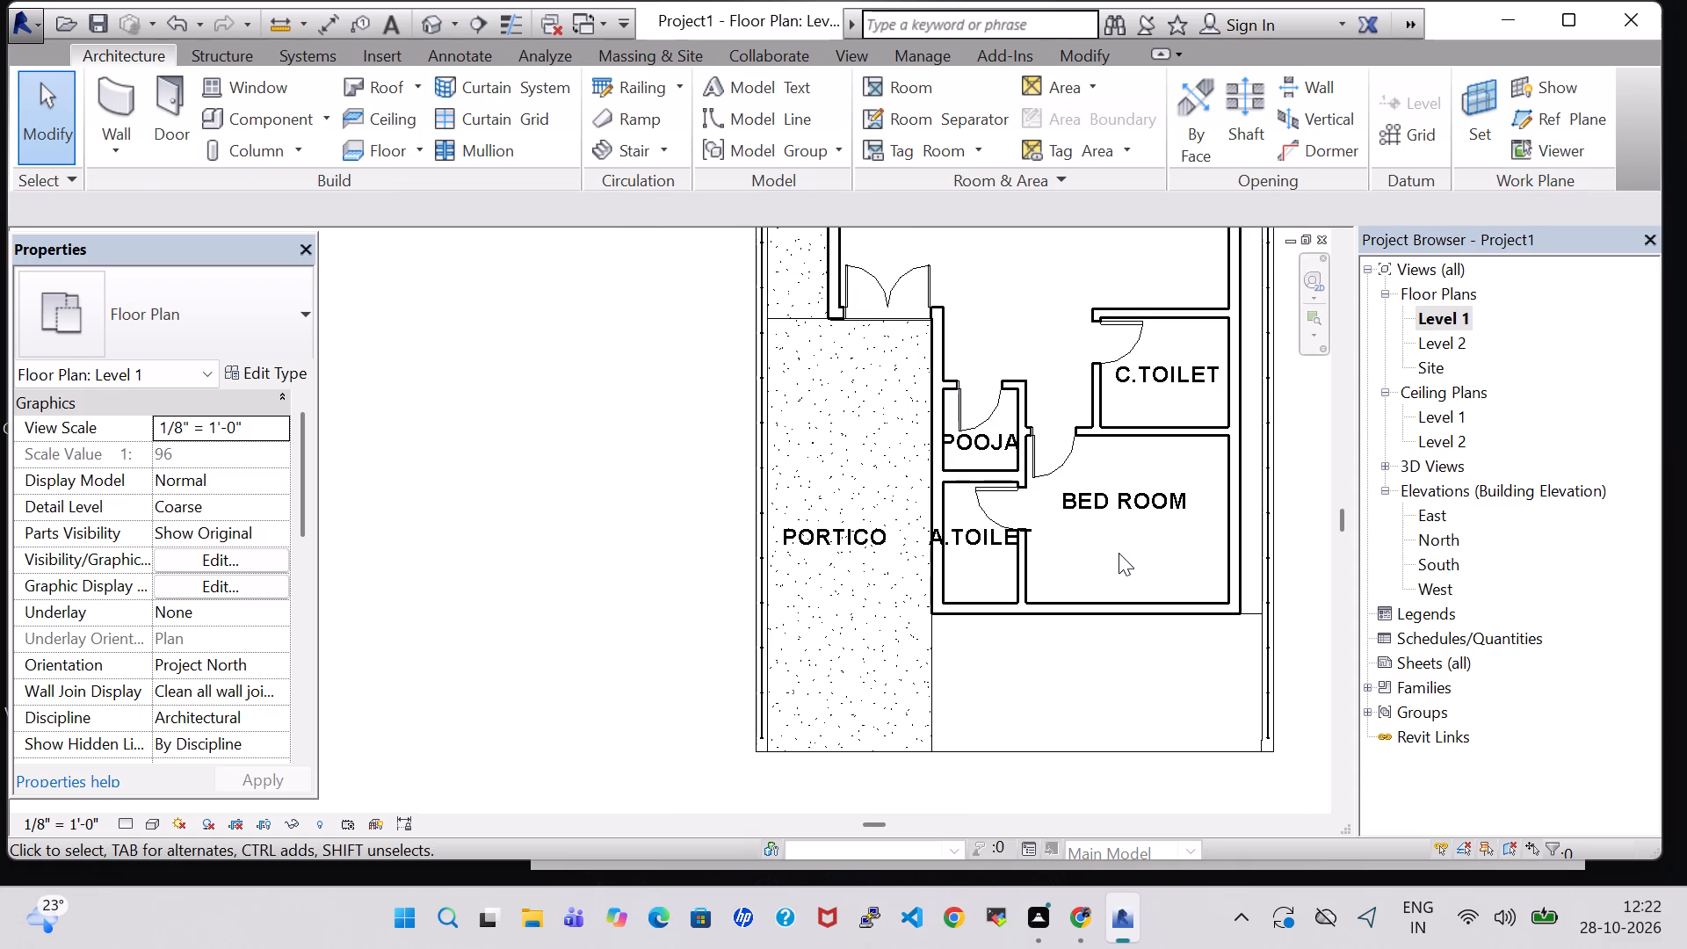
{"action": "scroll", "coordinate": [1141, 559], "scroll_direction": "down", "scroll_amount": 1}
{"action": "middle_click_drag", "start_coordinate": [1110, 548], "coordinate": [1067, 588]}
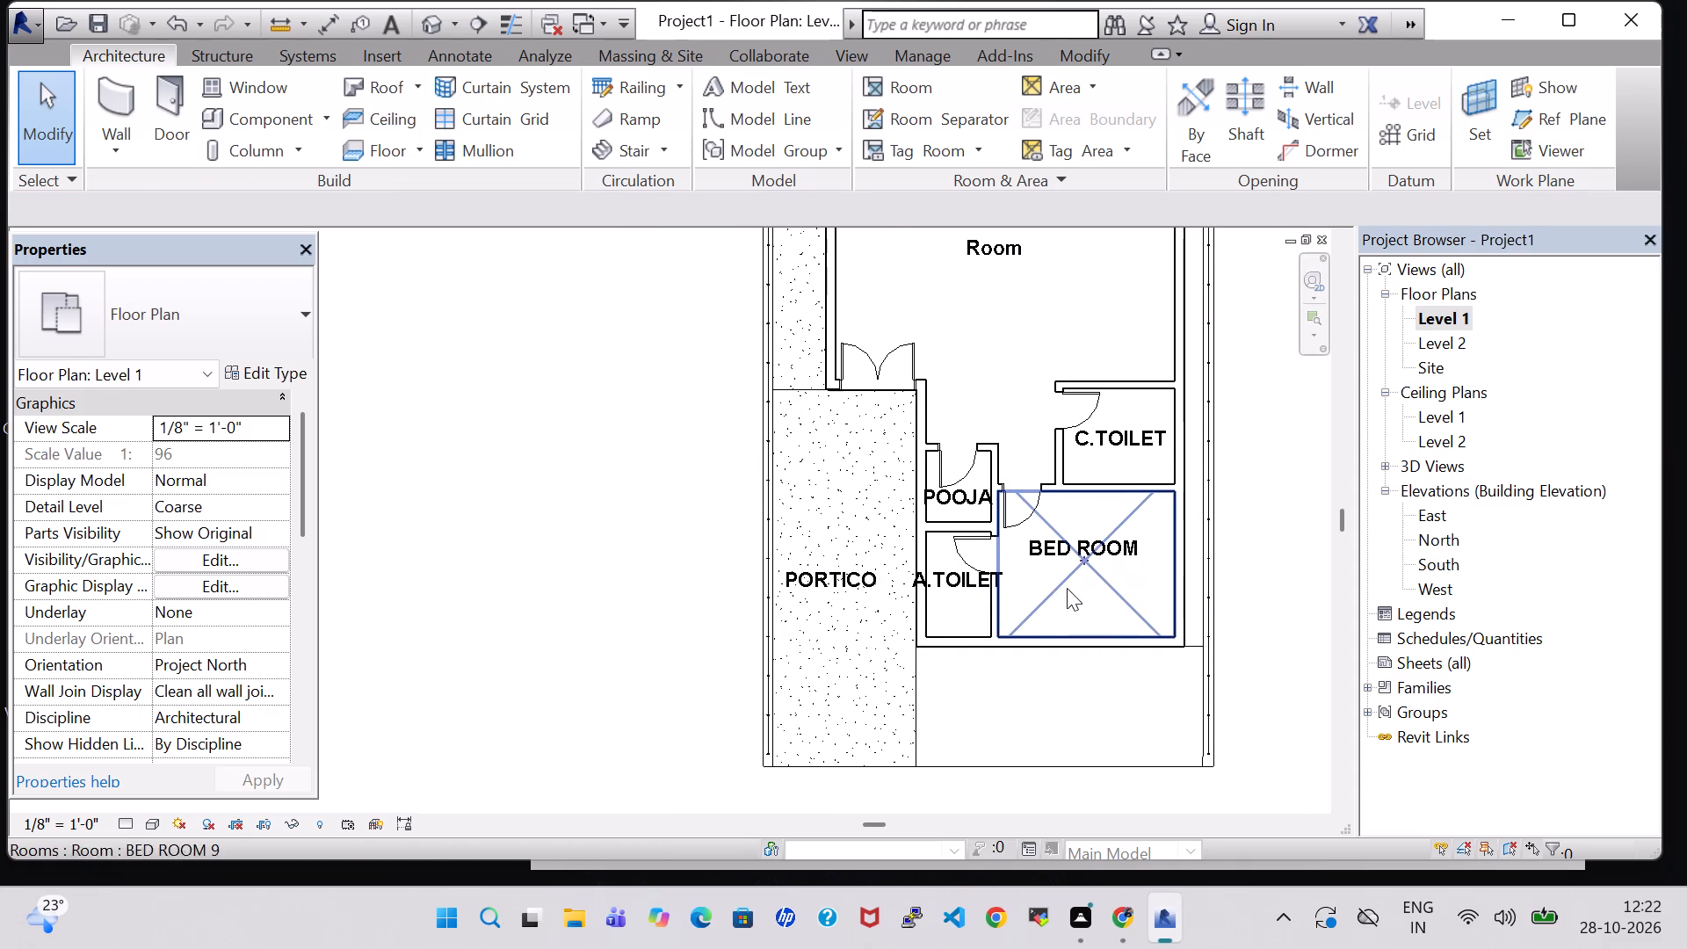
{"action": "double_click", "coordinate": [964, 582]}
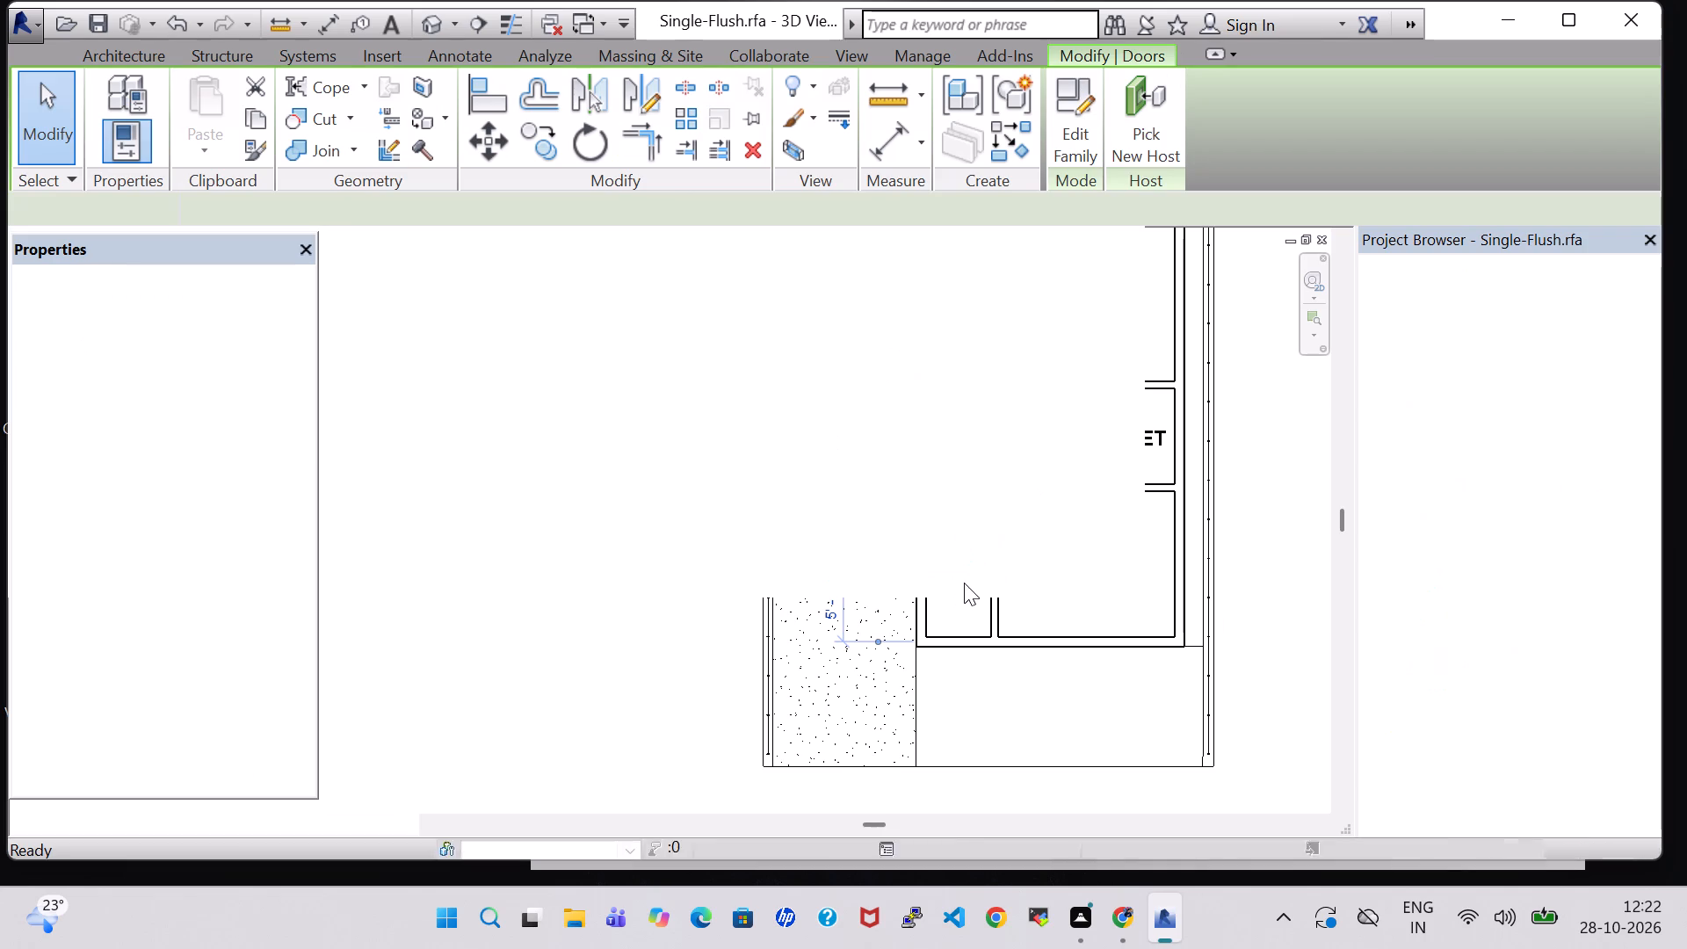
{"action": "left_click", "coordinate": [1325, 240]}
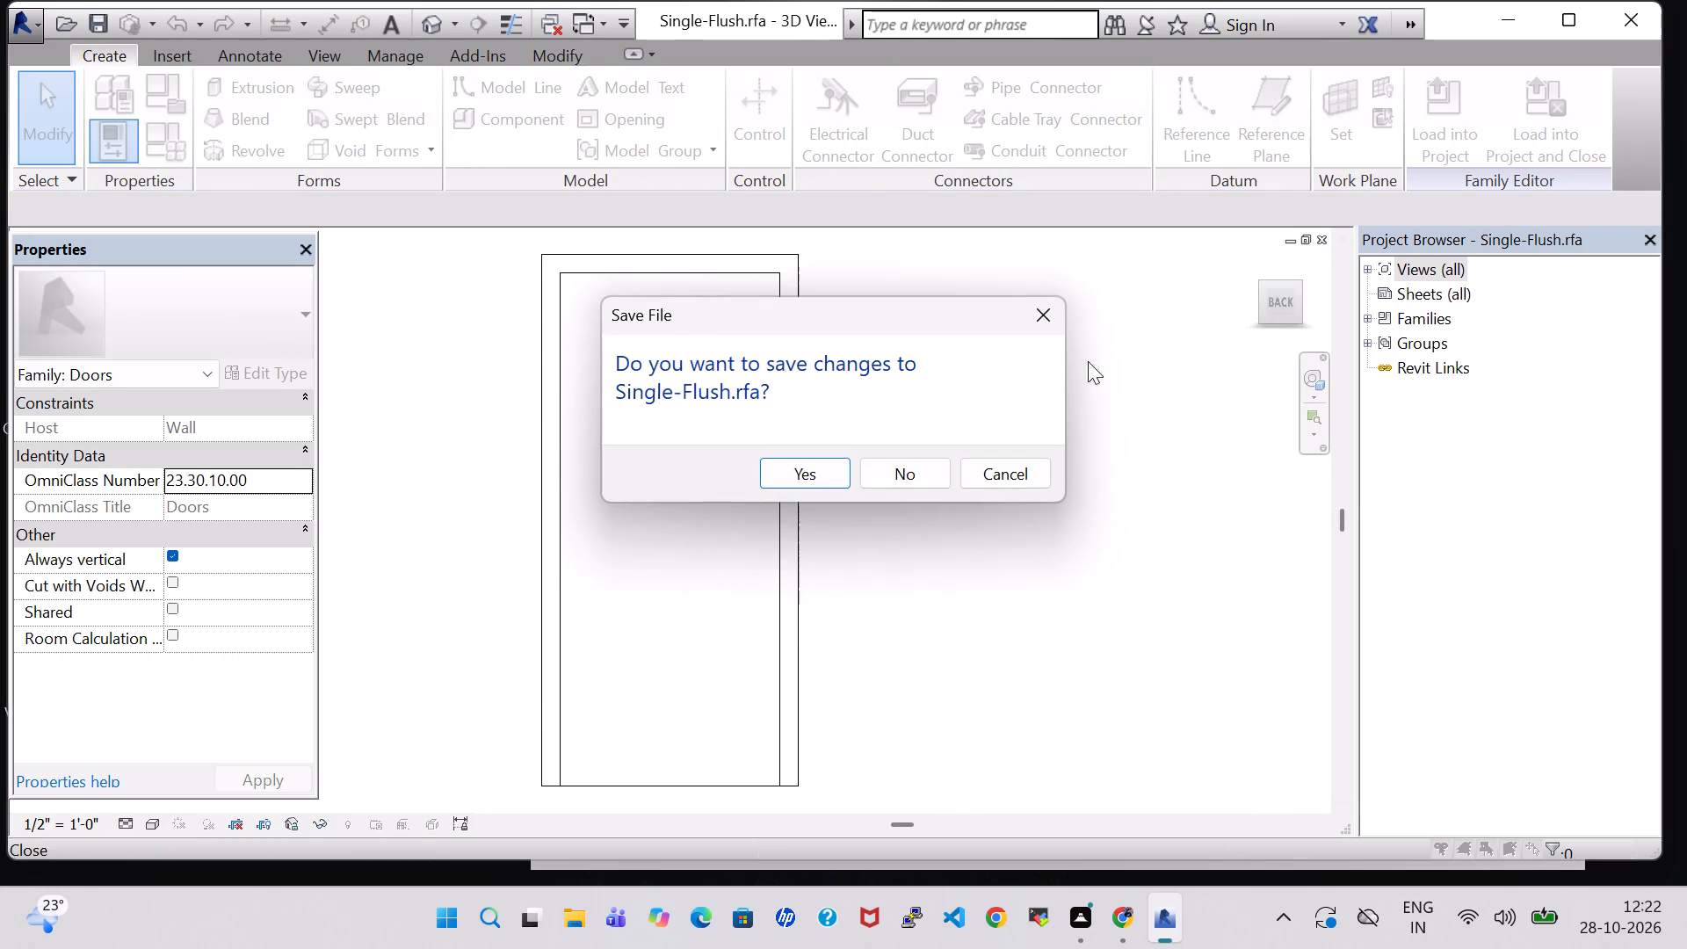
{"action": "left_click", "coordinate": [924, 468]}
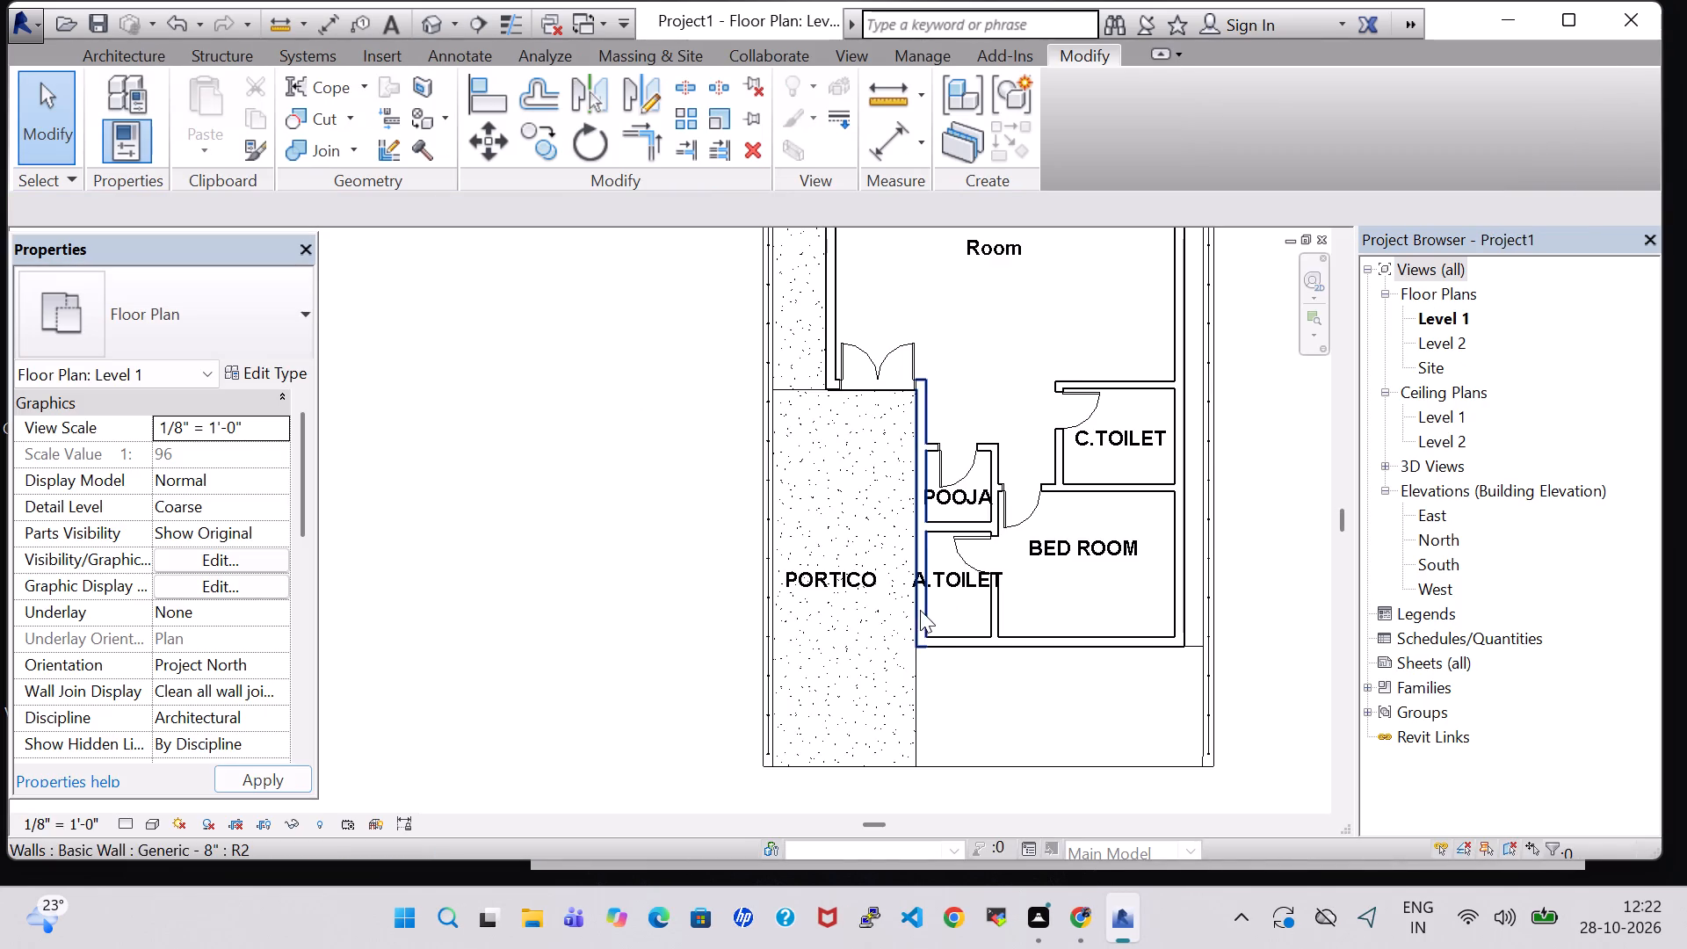
Rename the A.TOILET room as A.Toilet.
{"action": "double_click", "coordinate": [952, 590]}
{"action": "key", "text": "BackSpace"}
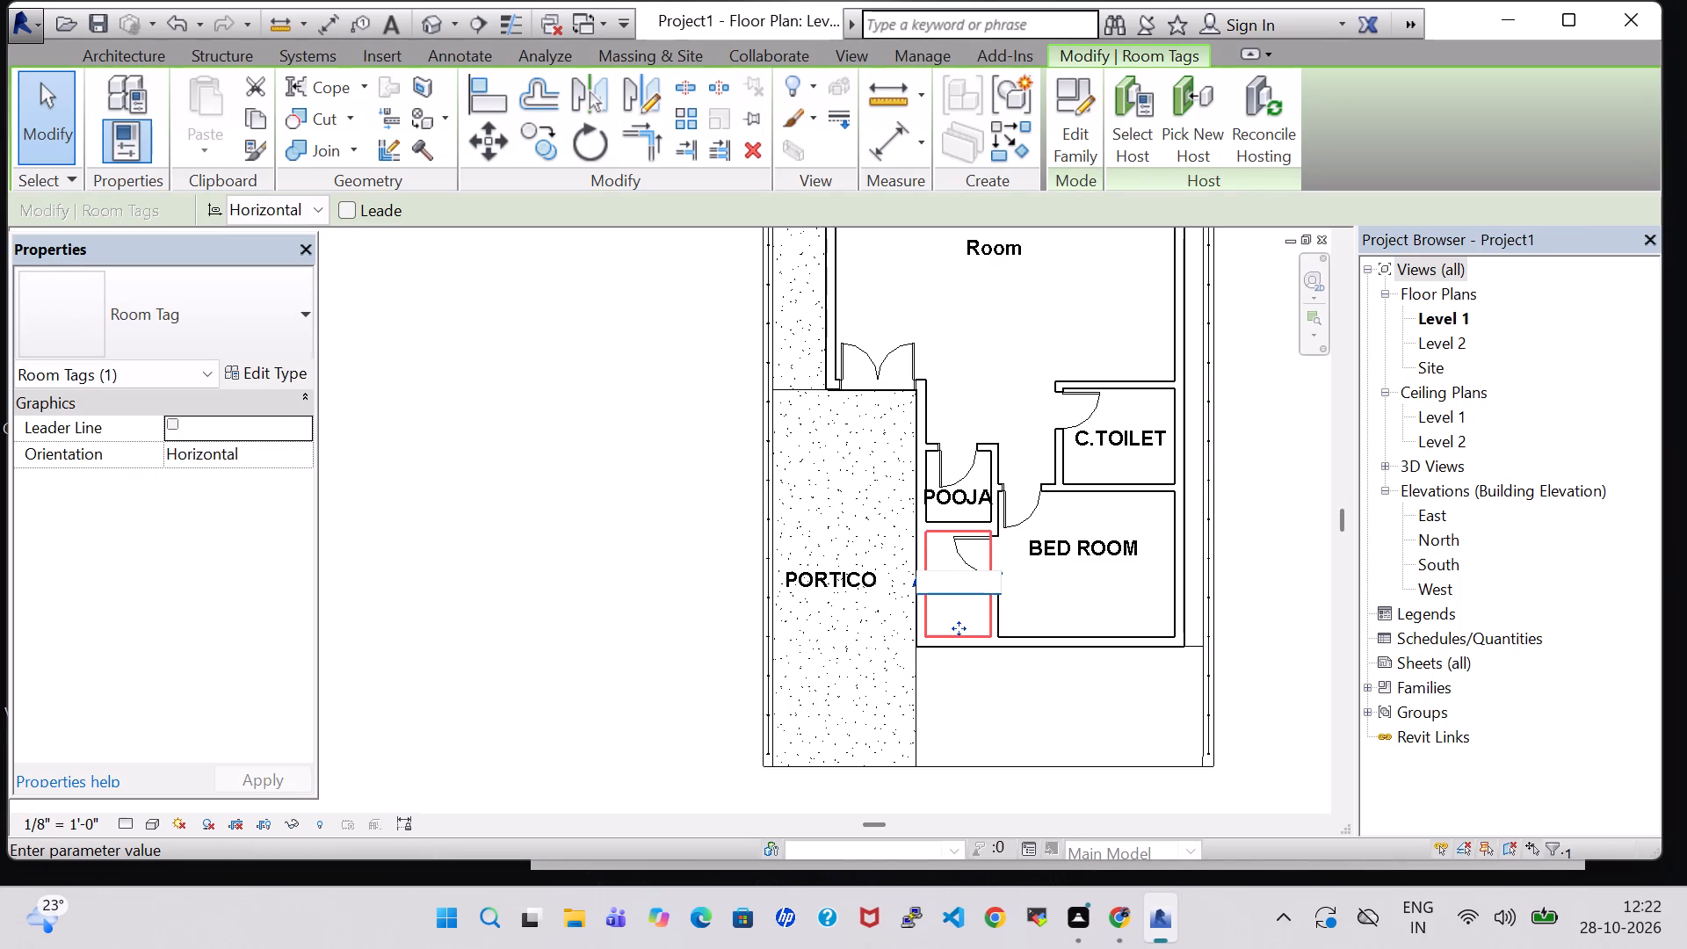
{"action": "type", "text": "A.T"}
{"action": "type", "text": "oilet"}
{"action": "key", "text": "Return"}
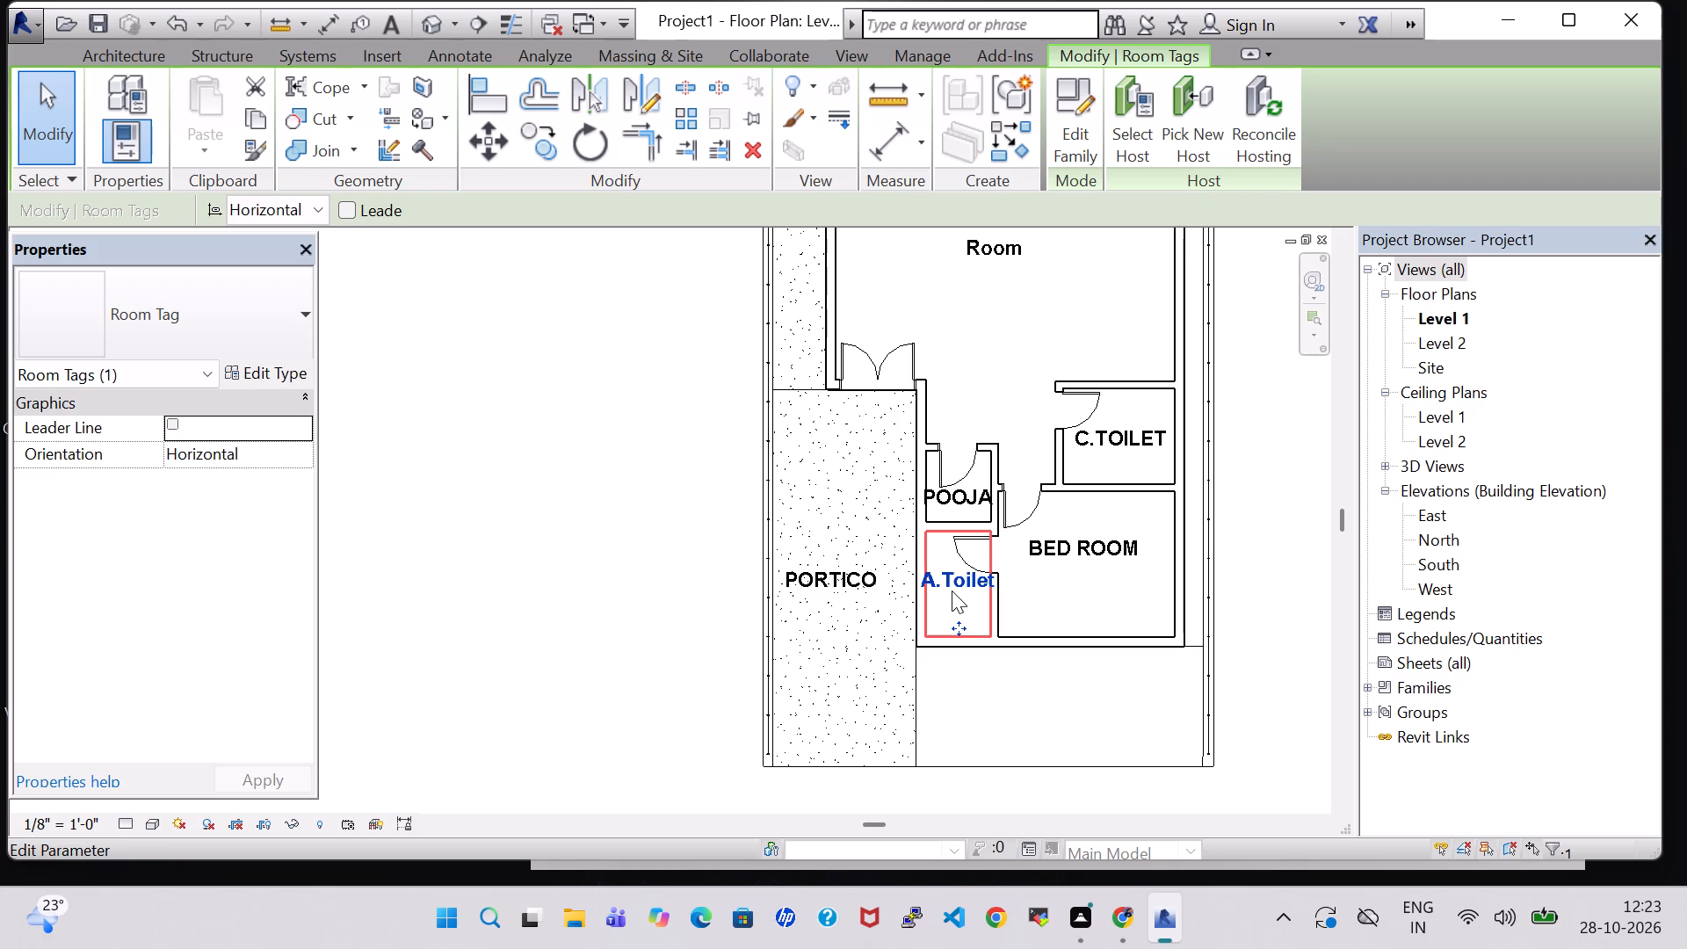
{"action": "left_click", "coordinate": [612, 526]}
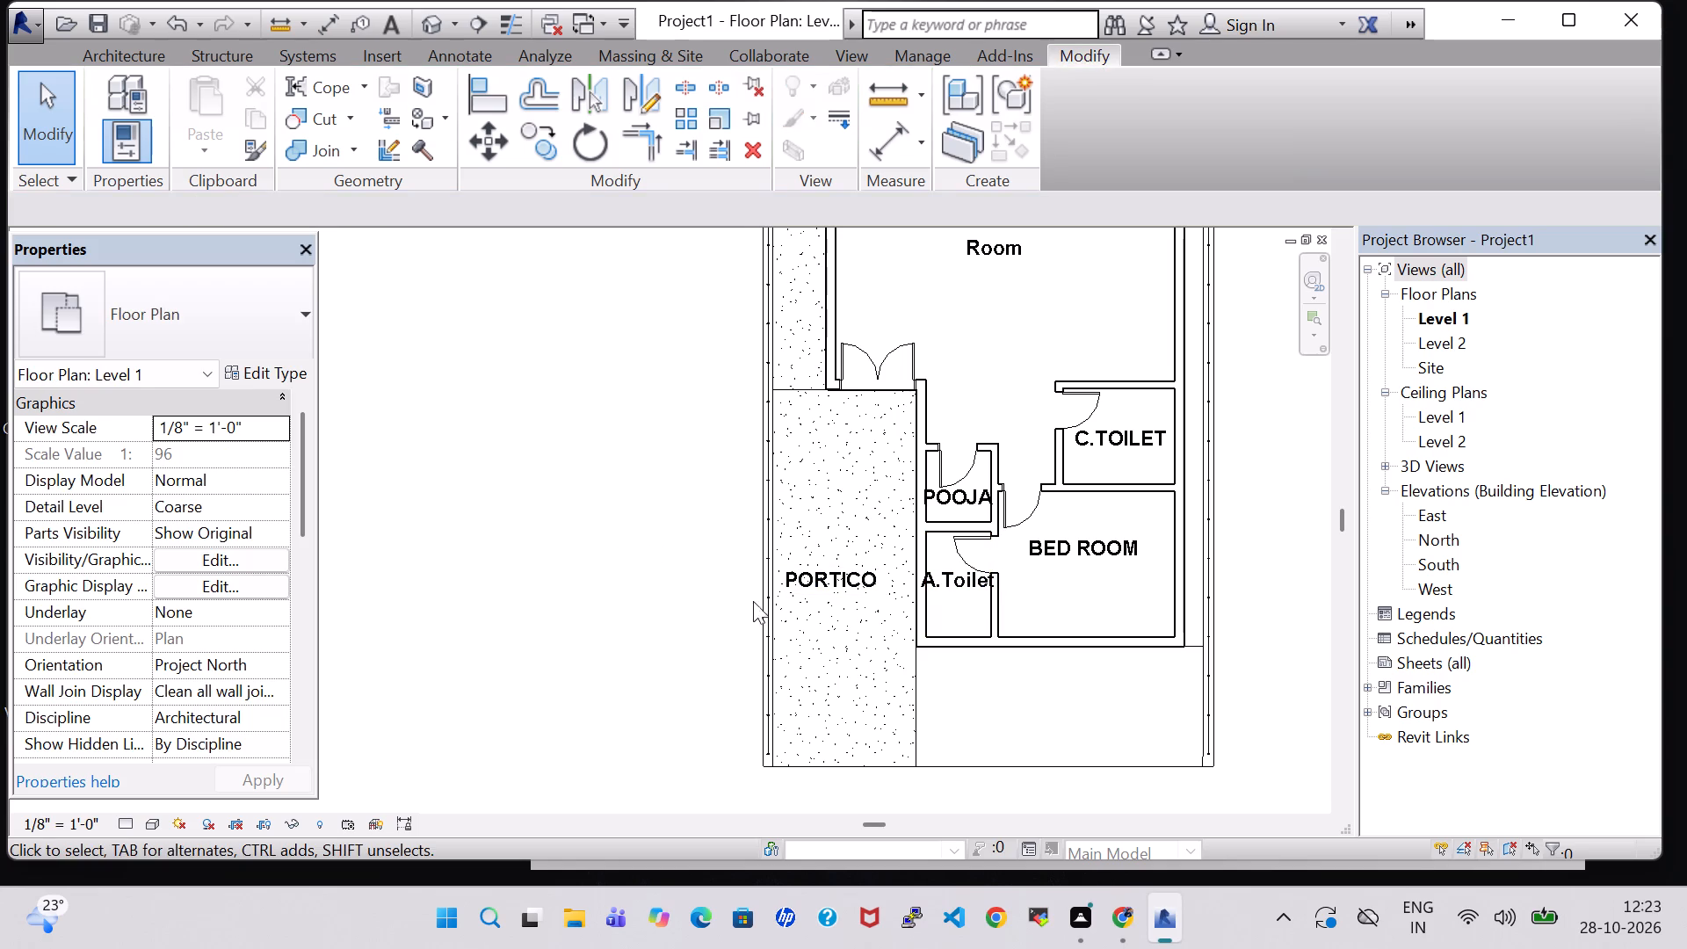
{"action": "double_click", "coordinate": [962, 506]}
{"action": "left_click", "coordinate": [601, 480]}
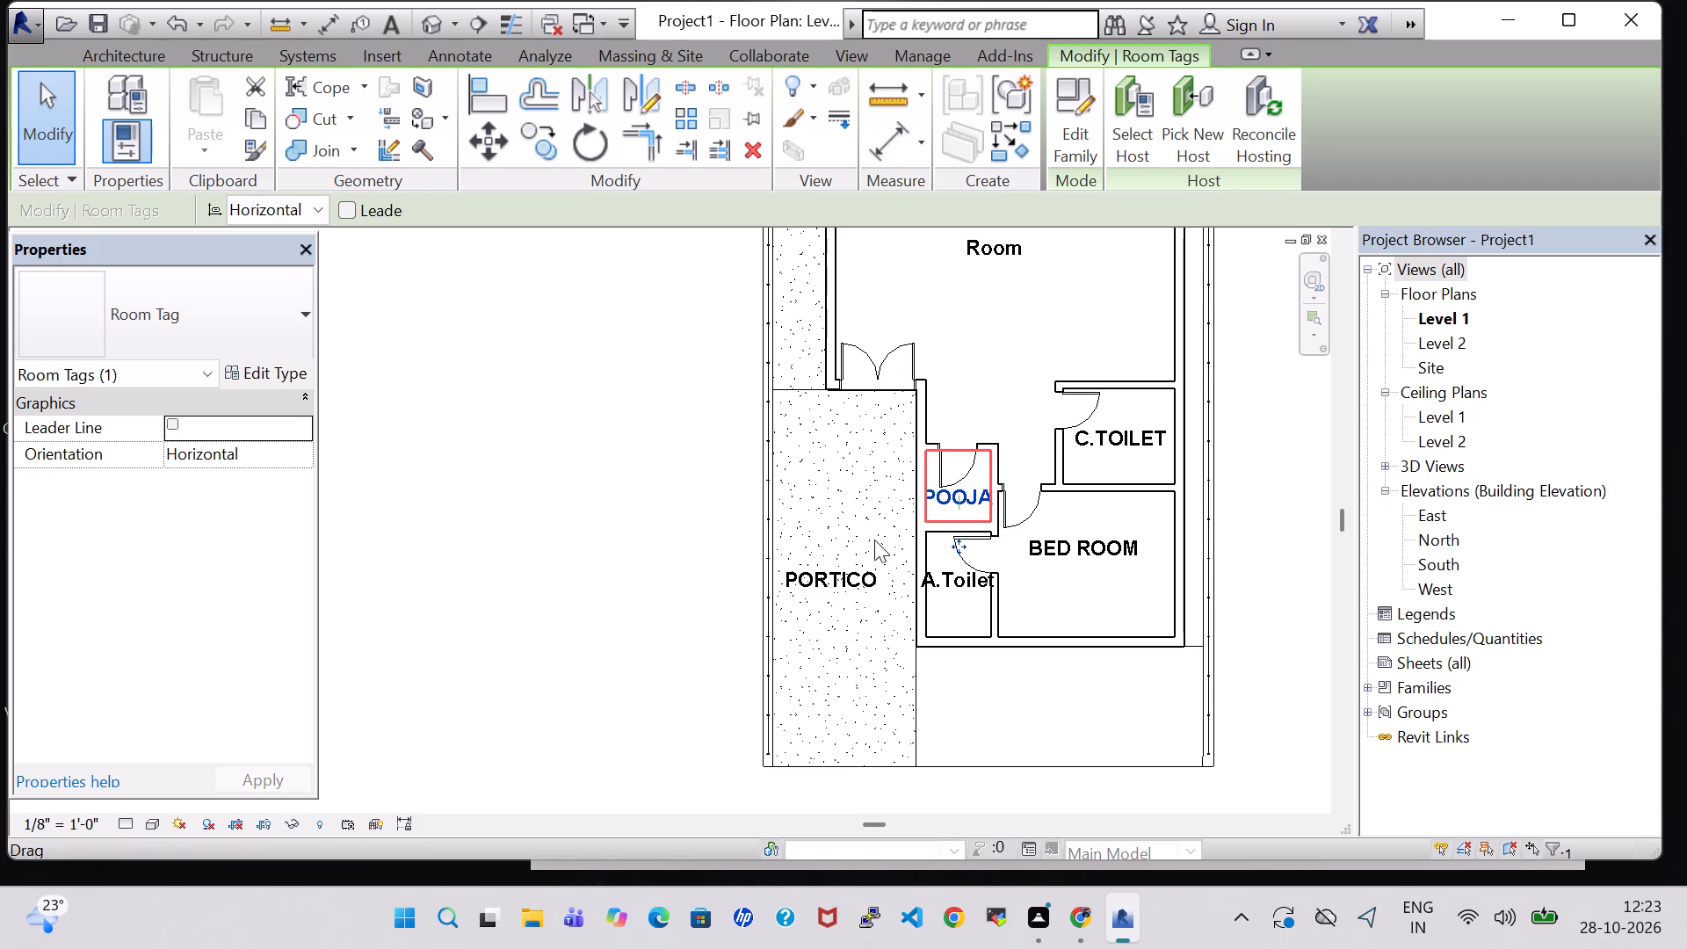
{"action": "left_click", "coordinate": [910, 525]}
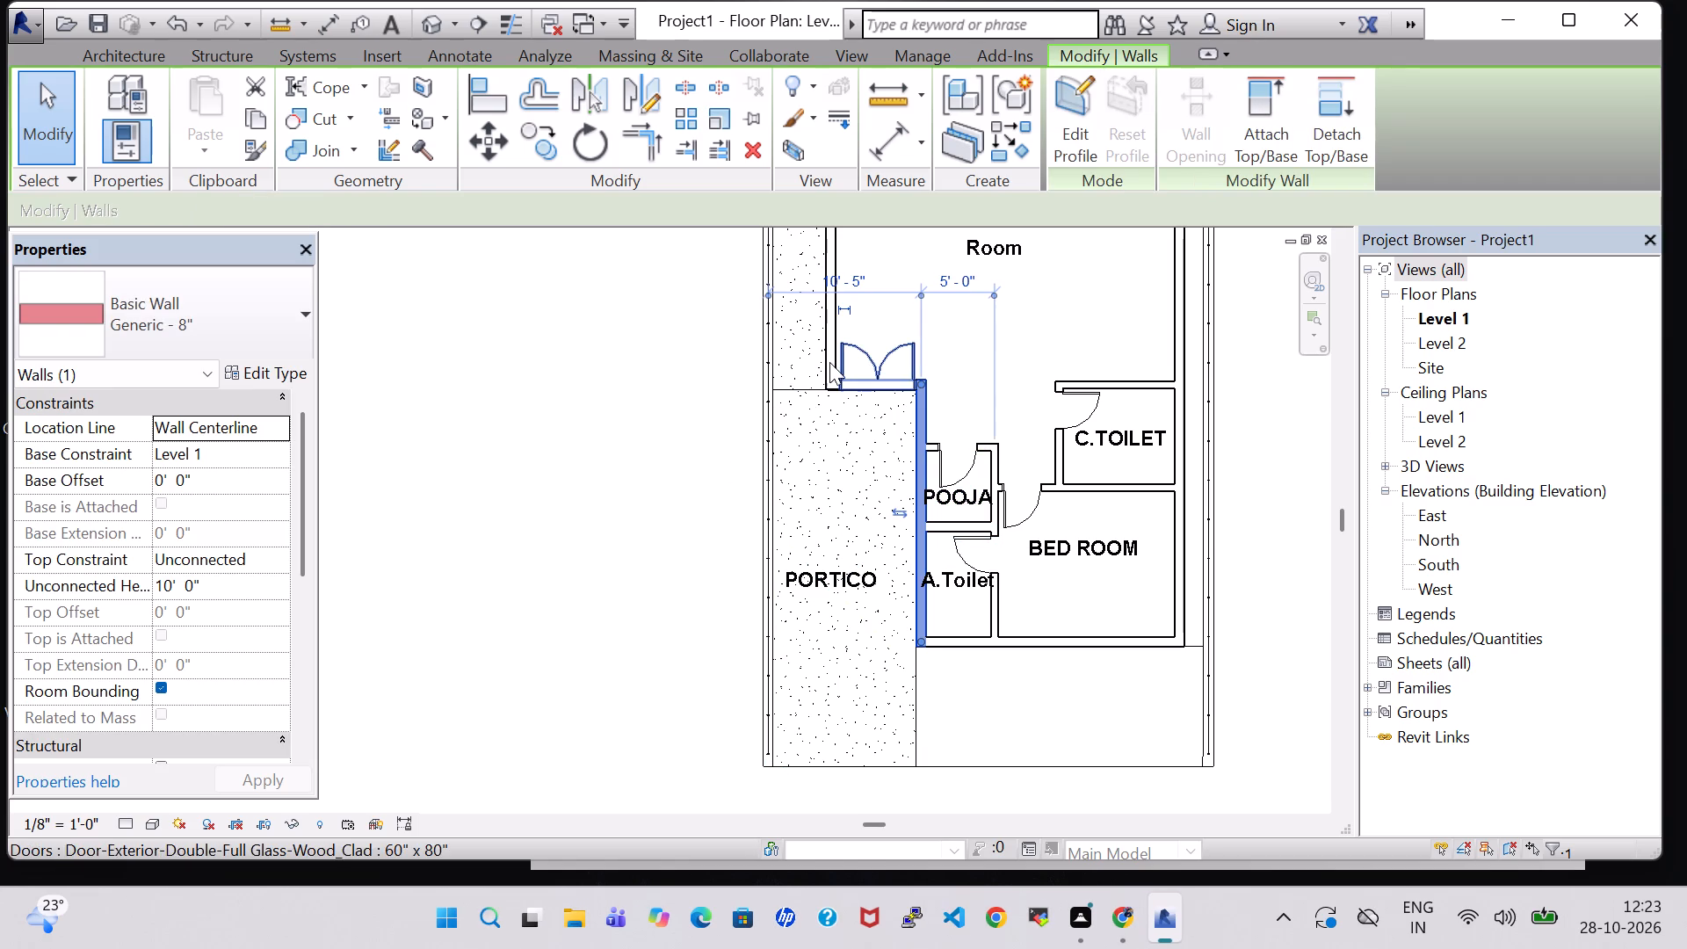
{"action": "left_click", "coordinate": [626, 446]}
Shift the large room's wall along the narrow side strip to 3'-11" from the railed perimeter, and nudge the double door the same way.
{"action": "scroll", "coordinate": [634, 447], "scroll_direction": "up", "scroll_amount": 1}
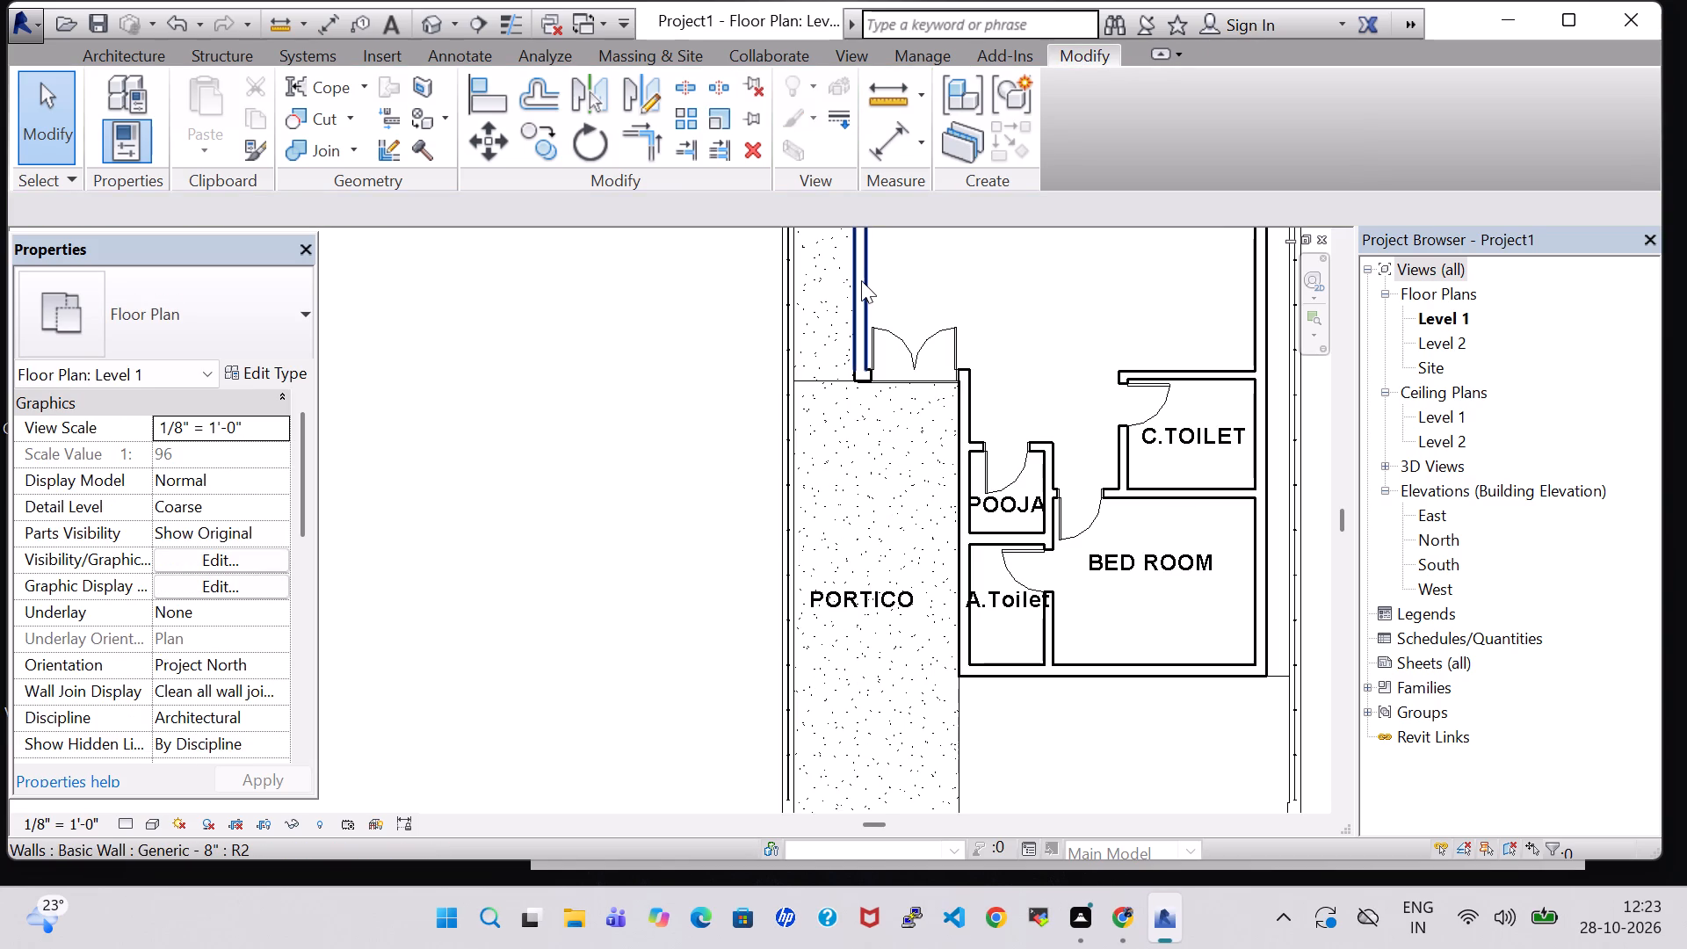
{"action": "left_click", "coordinate": [863, 280]}
{"action": "key", "text": "Left"}
{"action": "key", "text": "Left"}
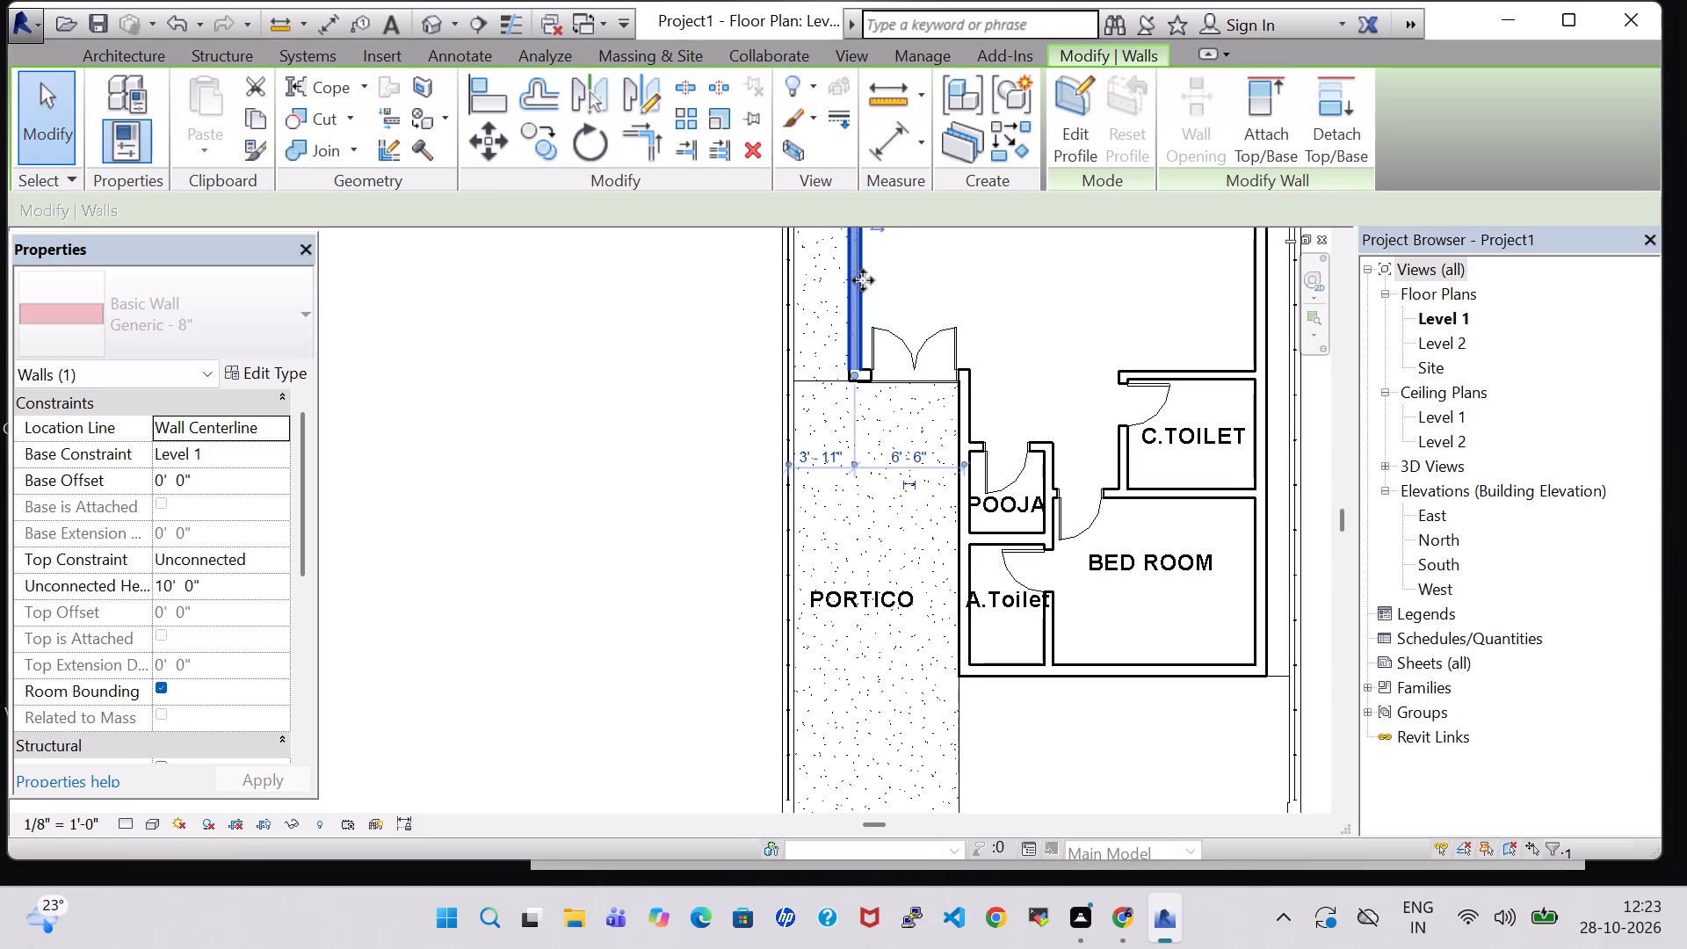
{"action": "left_click", "coordinate": [935, 344]}
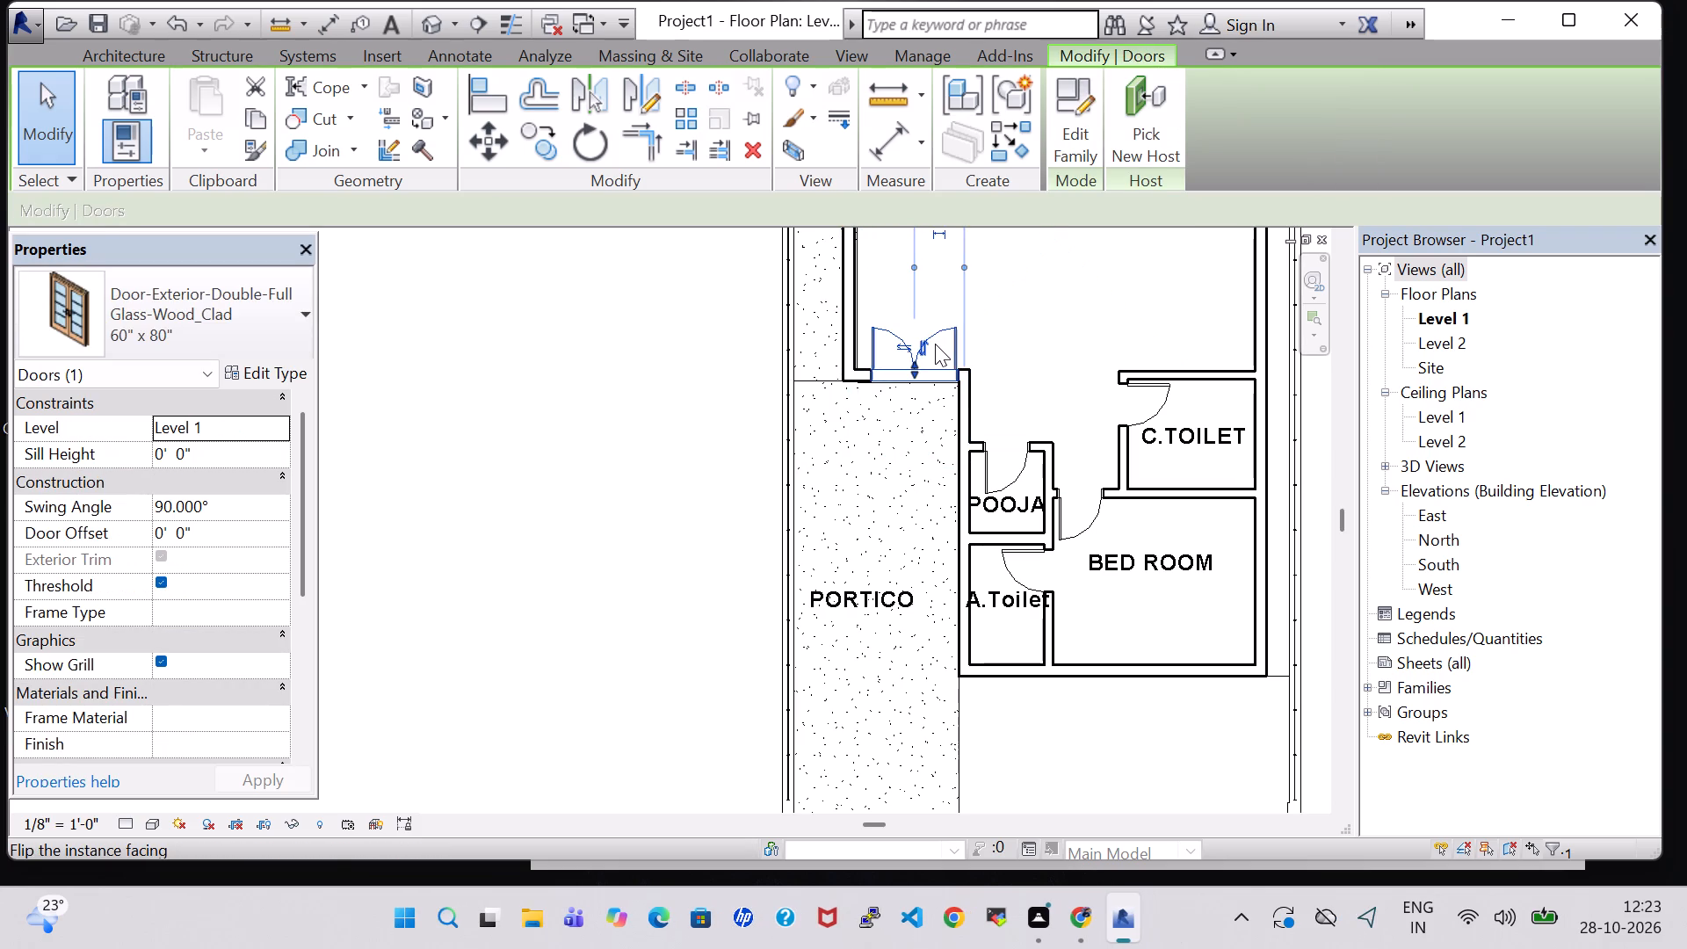
{"action": "key", "text": "Left"}
{"action": "key", "text": "Left"}
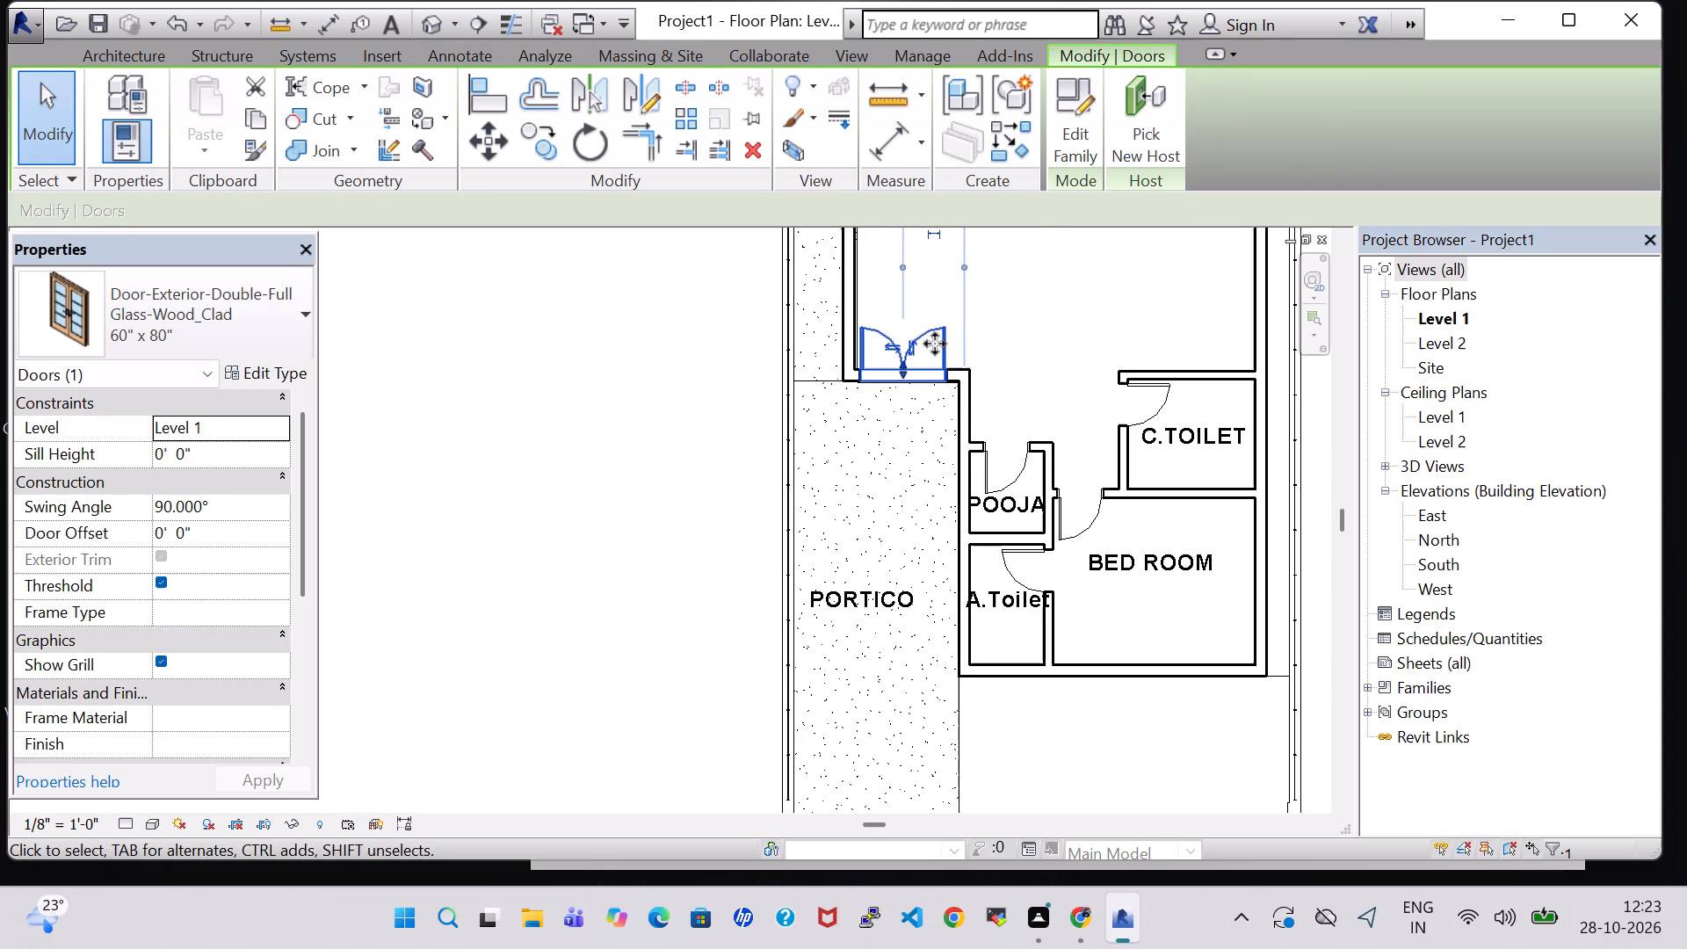
Move the wall between PORTICO and the POOJA and A.Toilet rooms toward PORTICO, to 5'-8" from the partition opposite.
{"action": "left_click", "coordinate": [955, 535]}
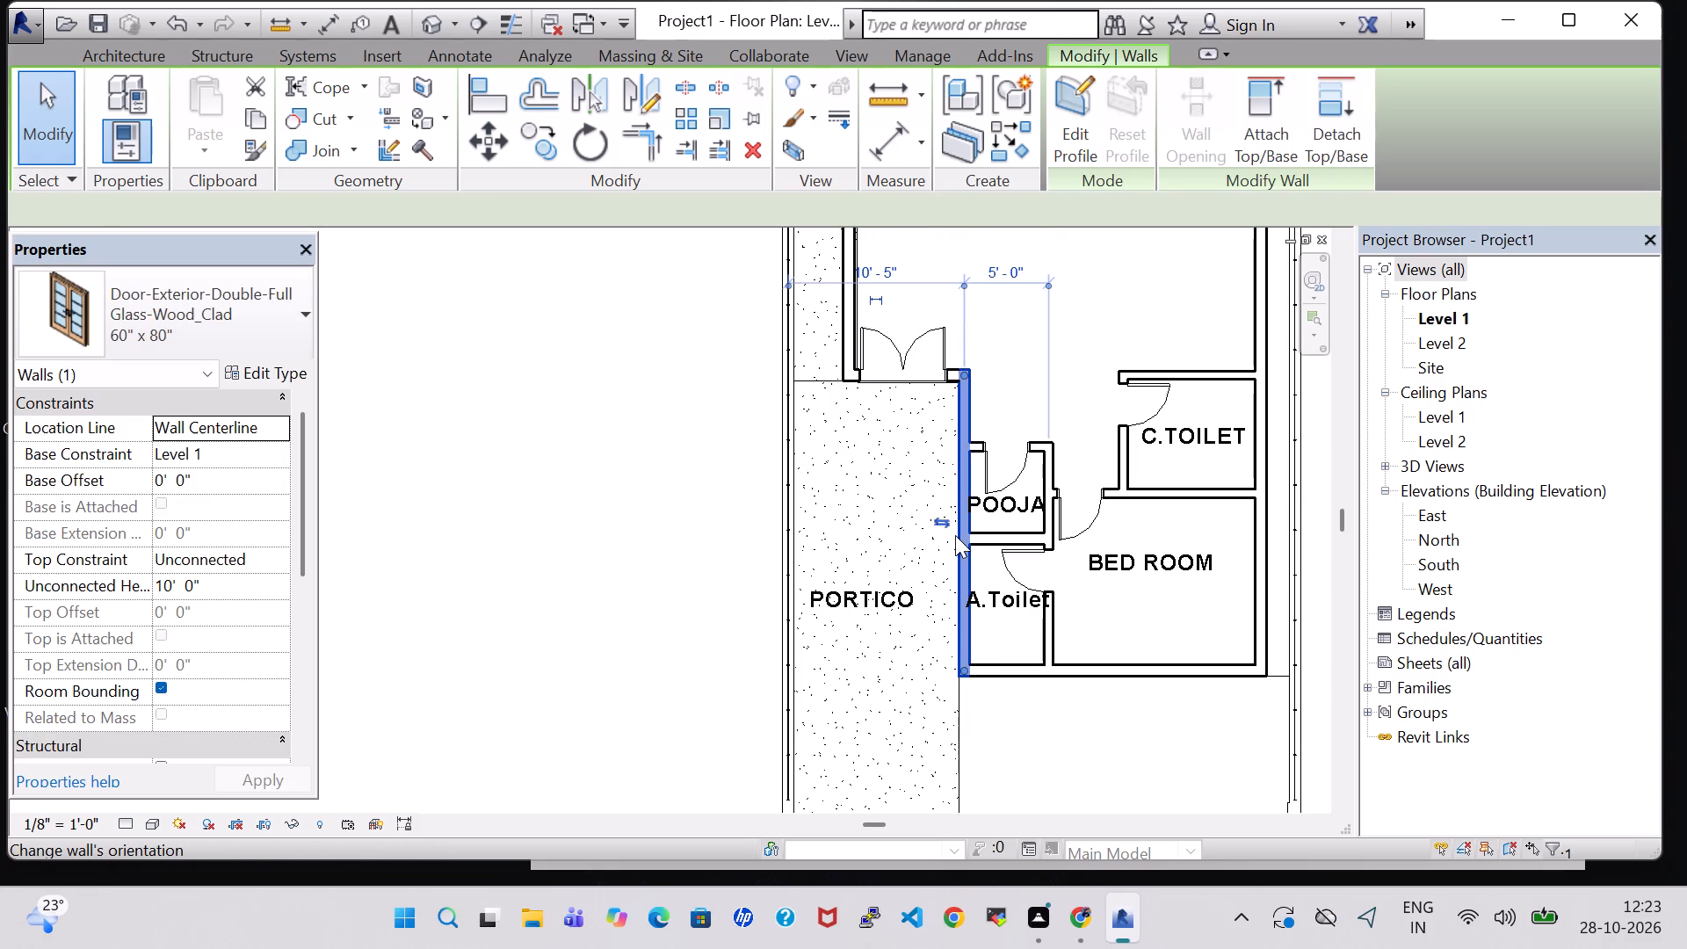
{"action": "key", "text": "Left"}
{"action": "key", "text": "Left"}
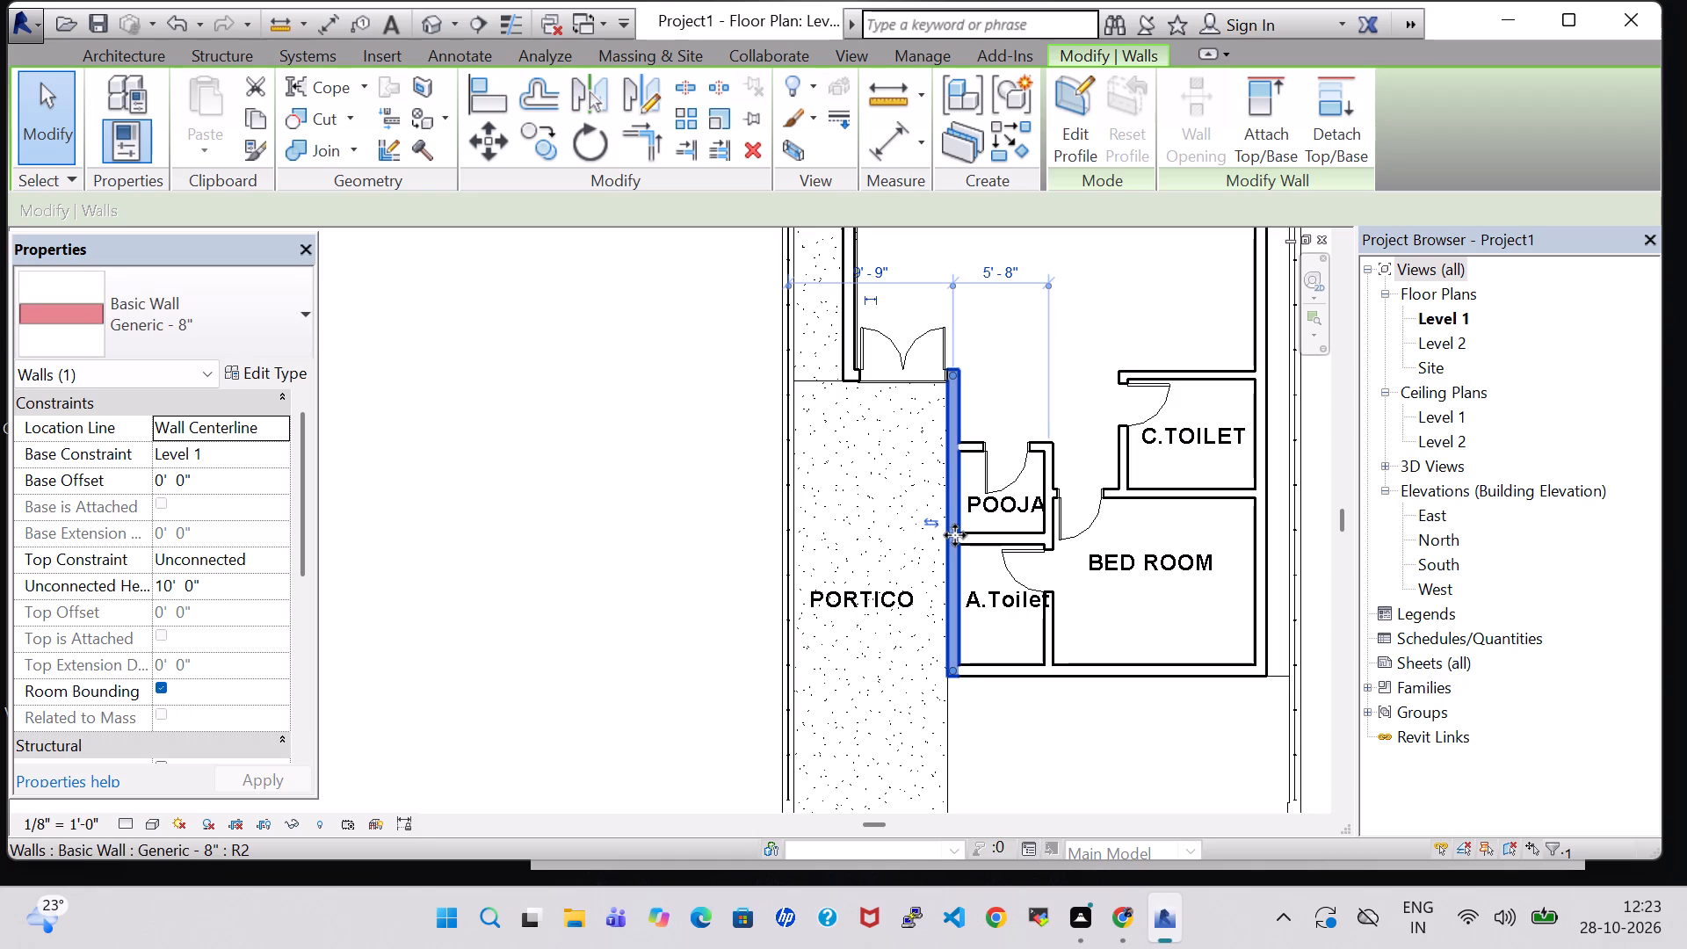
{"action": "left_click", "coordinate": [529, 513]}
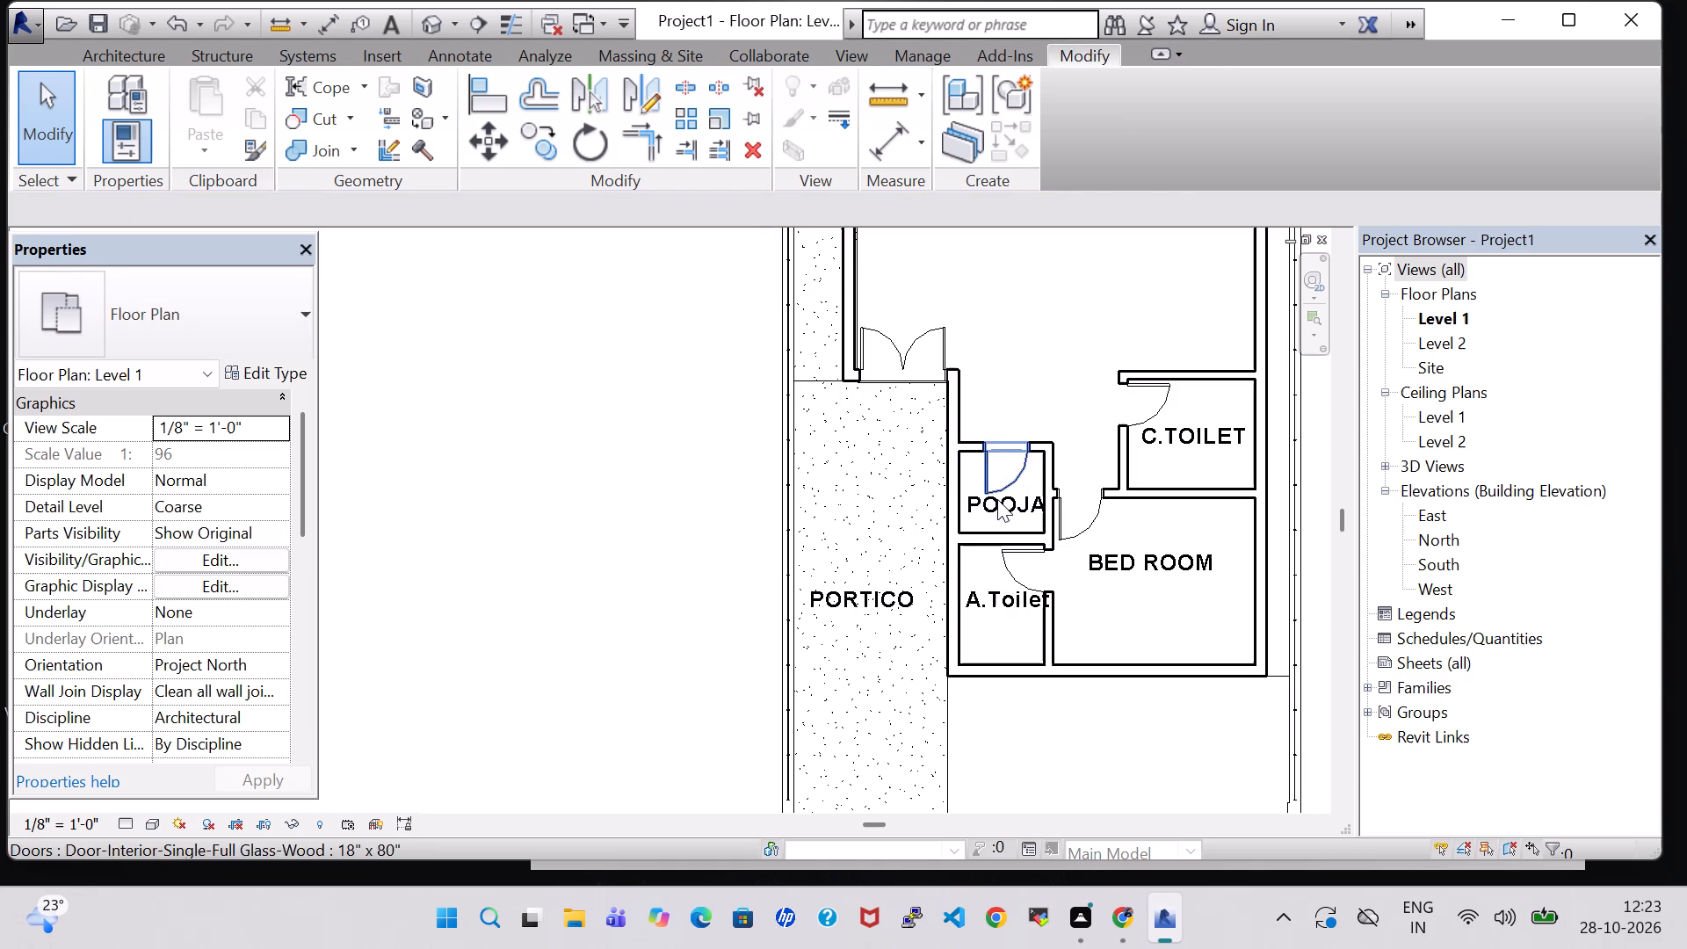
Nudge the POOJA tag one increment toward PORTICO and one toward A.Toilet, fitting it within the widened room.
{"action": "left_click", "coordinate": [997, 499]}
{"action": "left_click", "coordinate": [588, 505]}
{"action": "left_click", "coordinate": [1007, 503]}
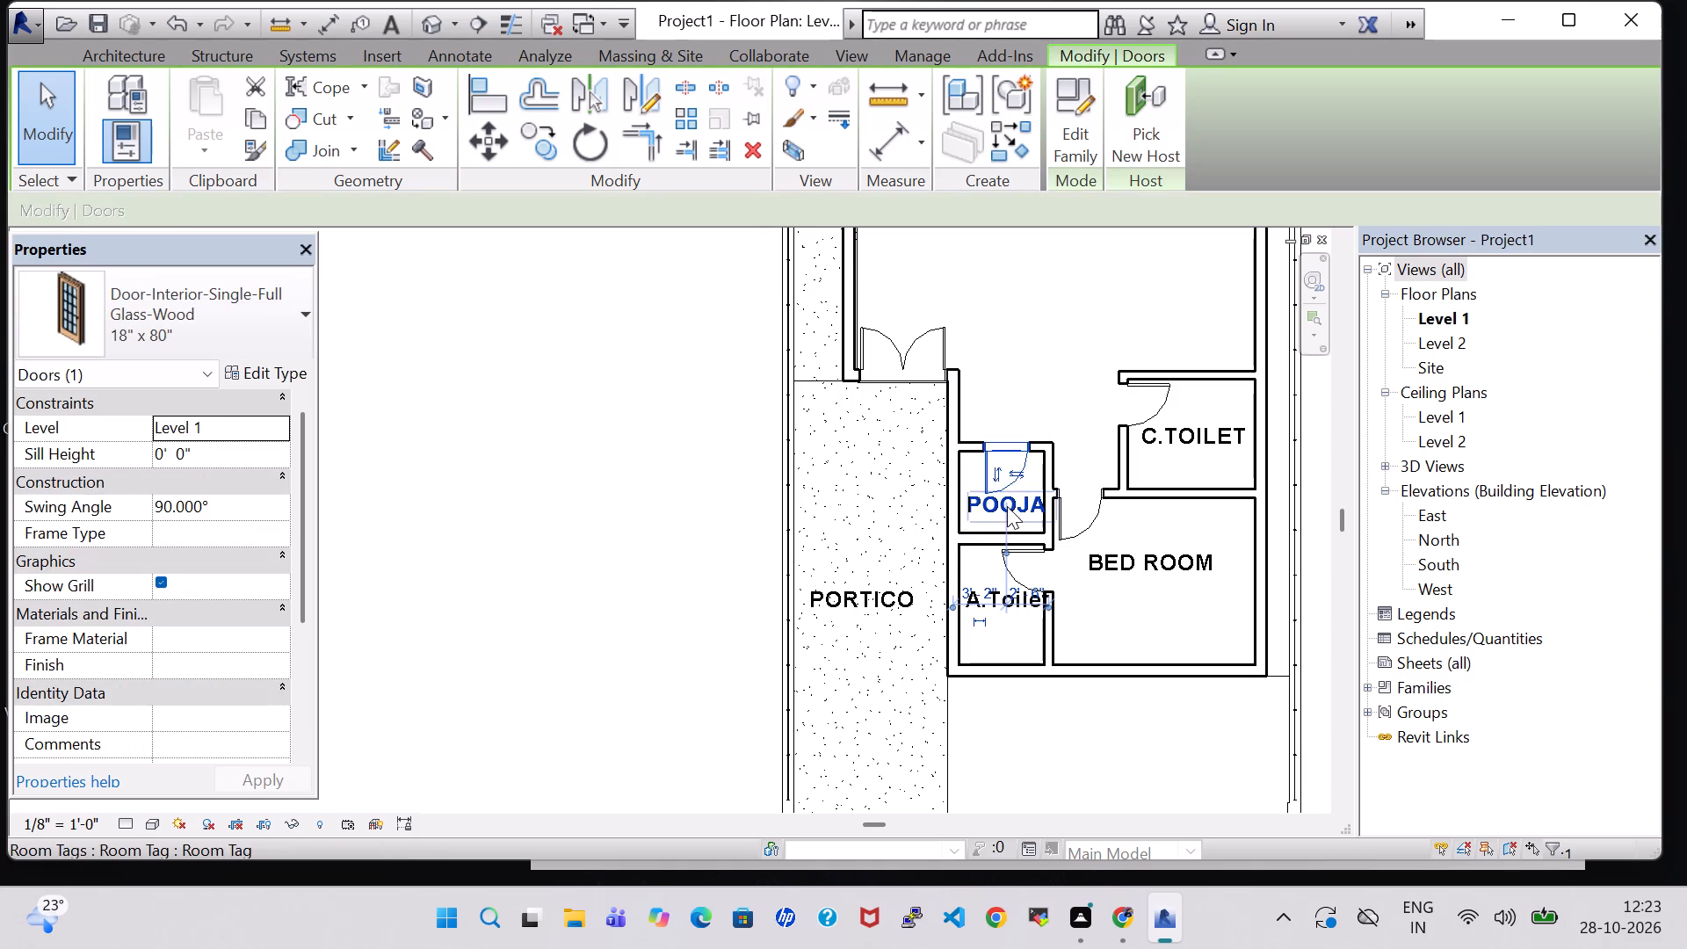
{"action": "left_click", "coordinate": [607, 534]}
{"action": "left_click", "coordinate": [1003, 508]}
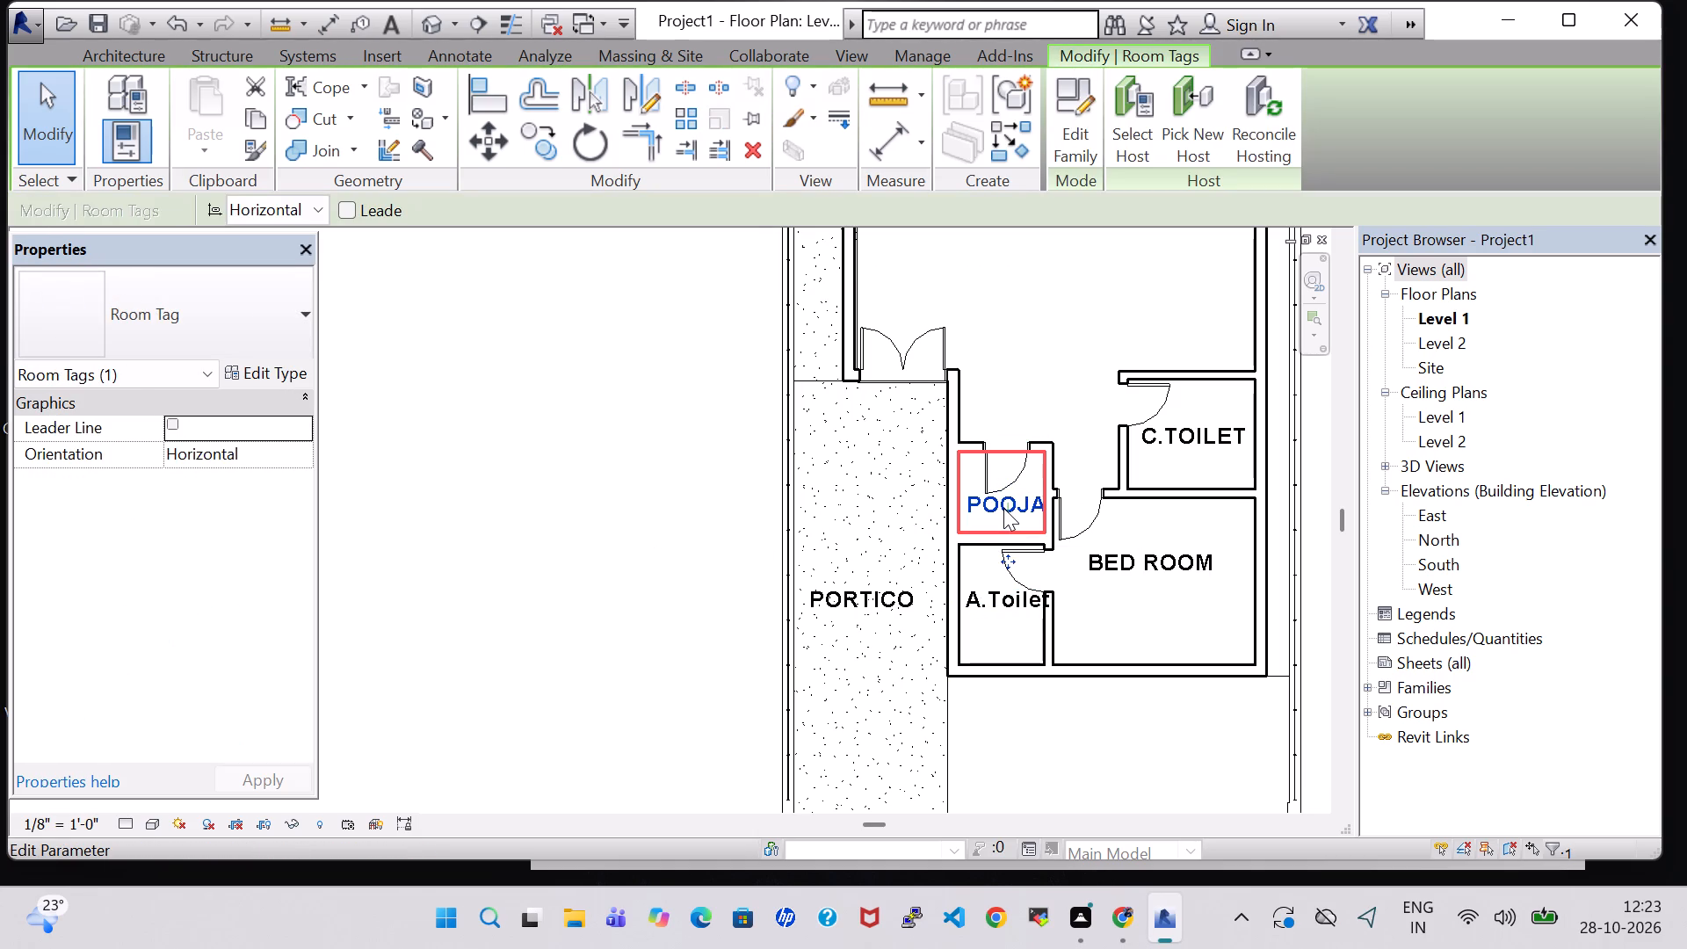
{"action": "key", "text": "Left"}
{"action": "key", "text": "Down"}
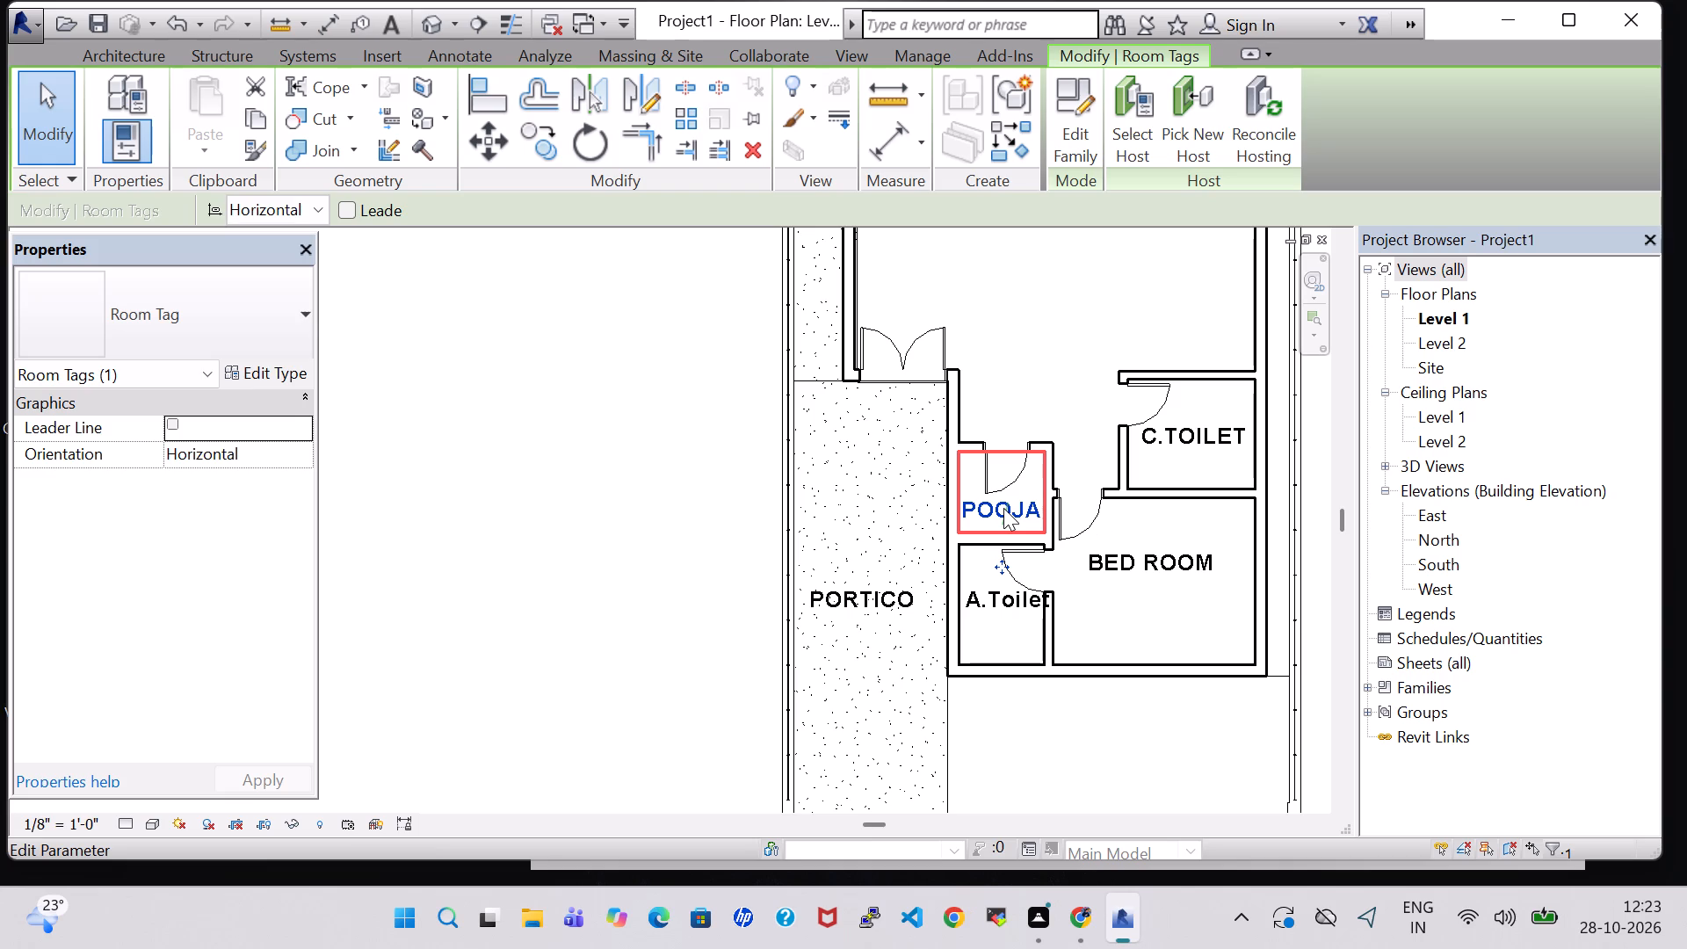
{"action": "left_click", "coordinate": [530, 581]}
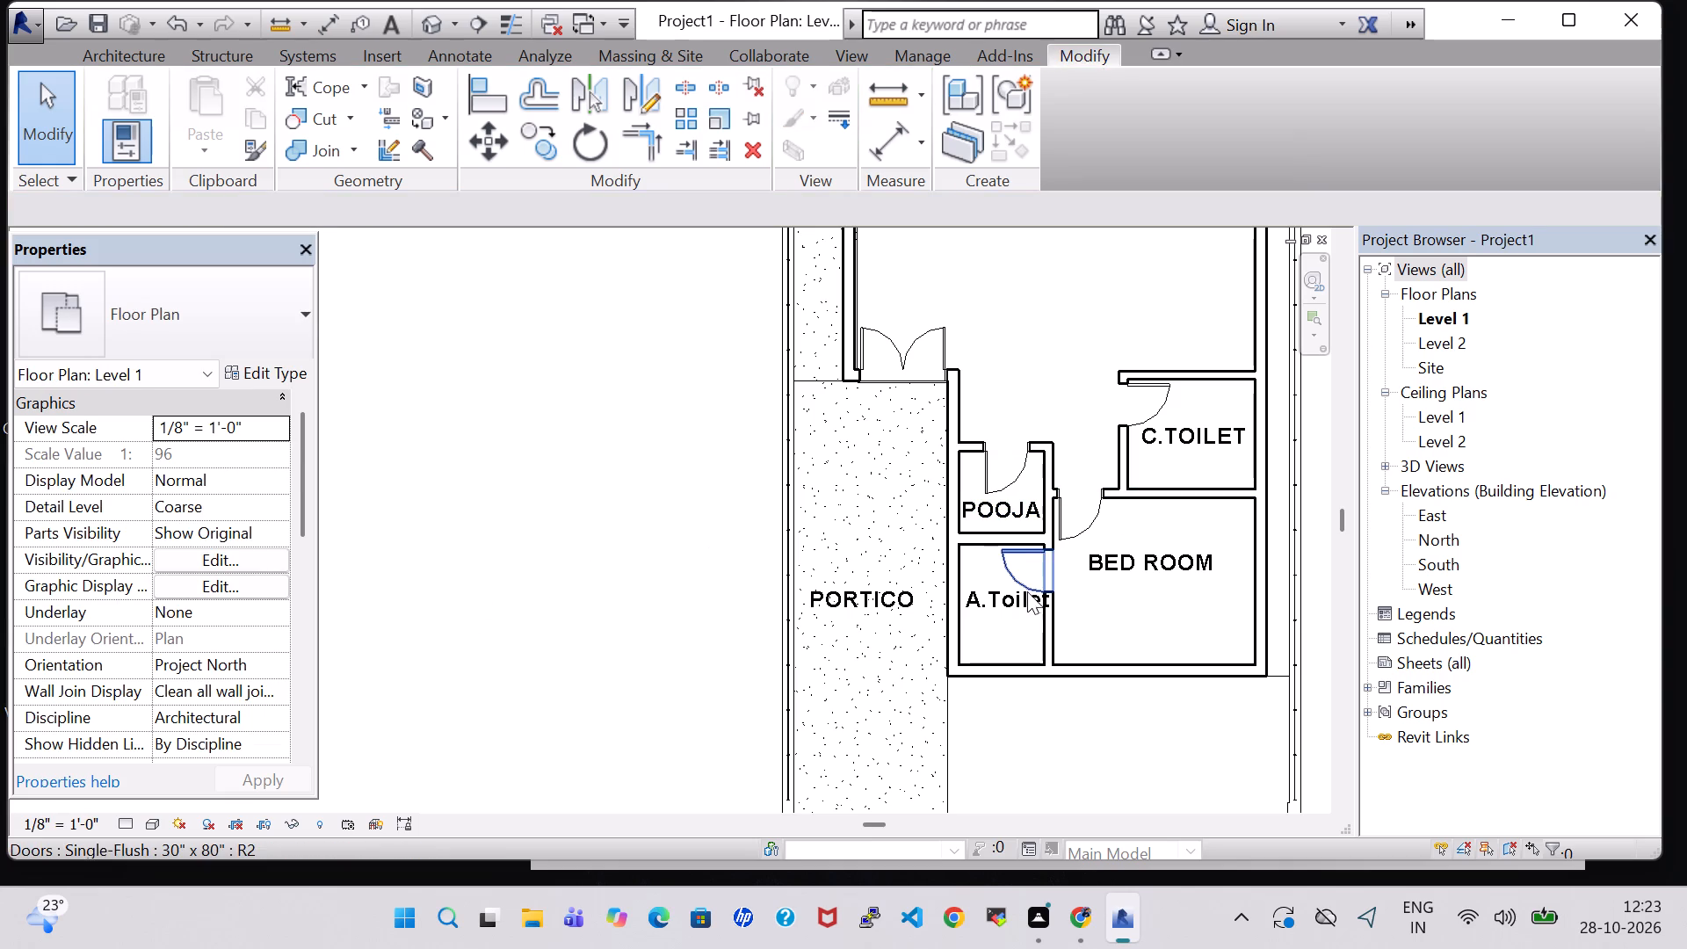
Nudge the A.Toilet tag away from its door swing and slightly toward PORTICO, fitting it between the room's walls.
{"action": "left_click", "coordinate": [1003, 608]}
{"action": "key", "text": "Down"}
{"action": "key", "text": "Down"}
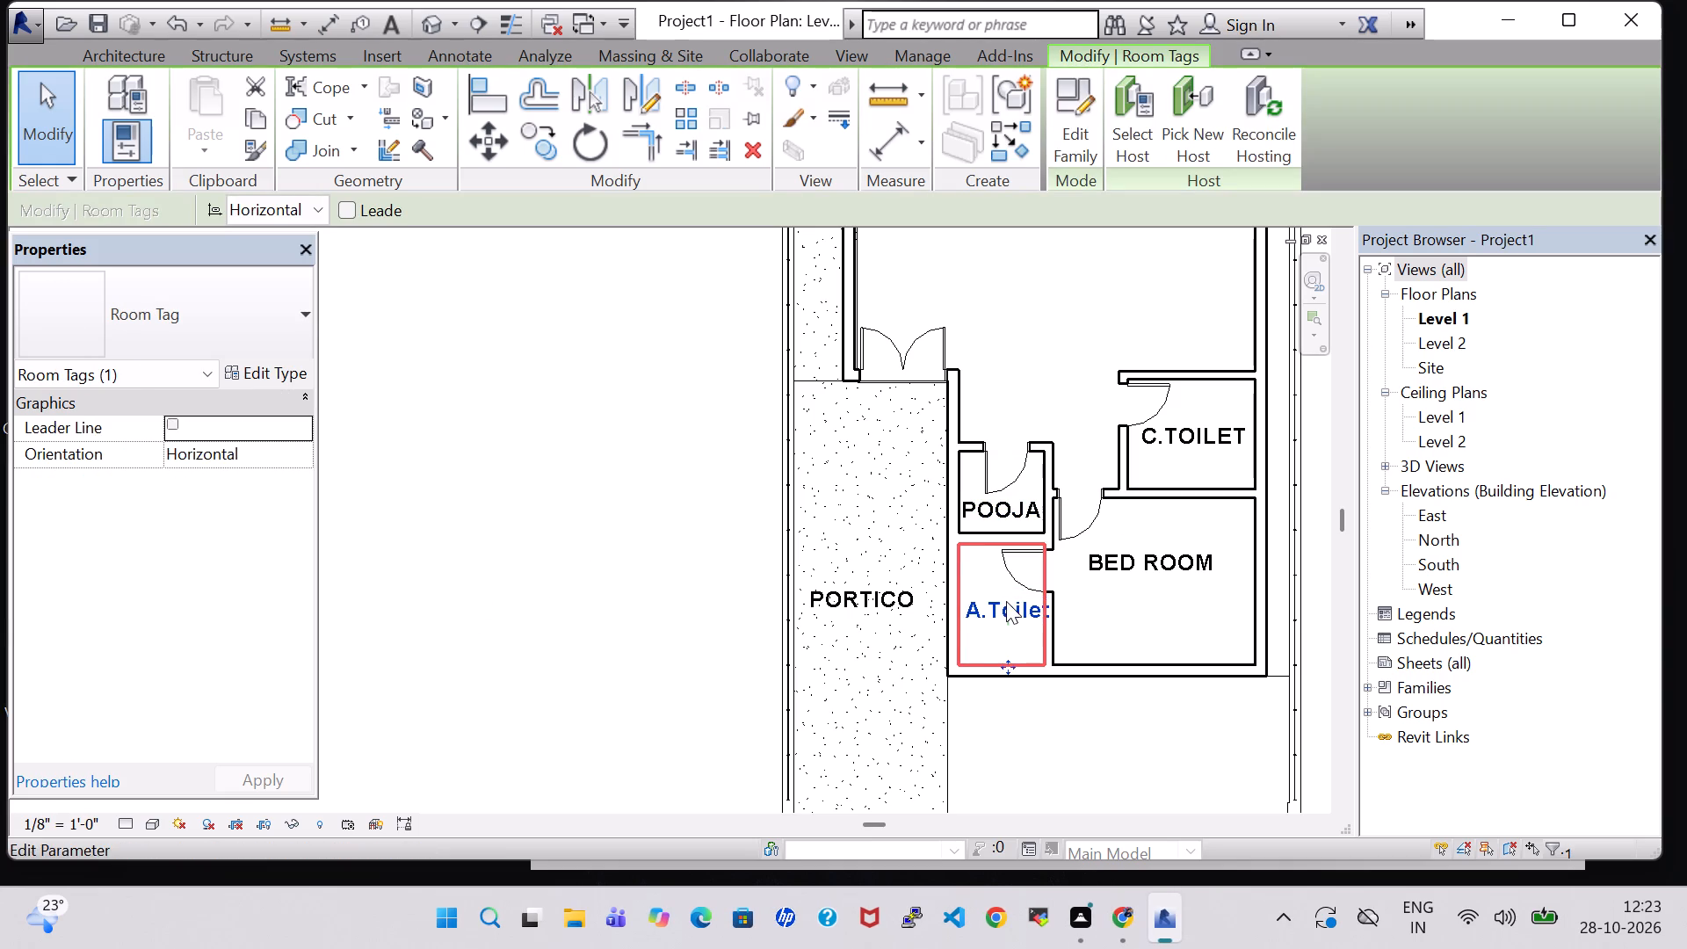
{"action": "key", "text": "Left"}
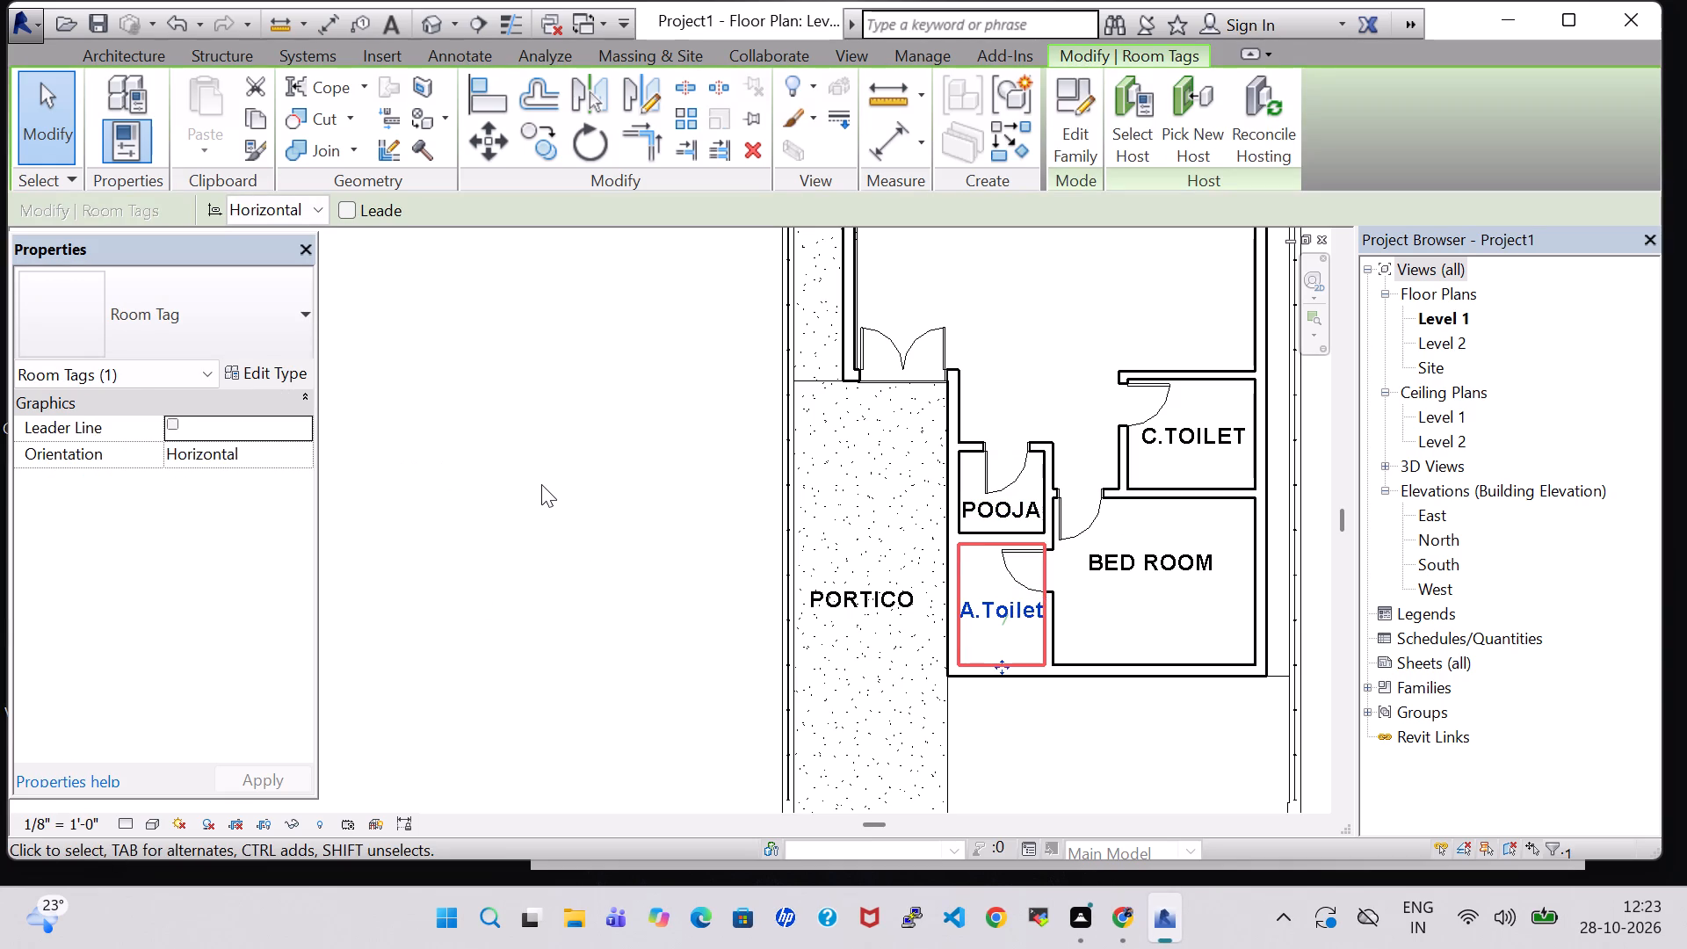
{"action": "left_click", "coordinate": [541, 484]}
Nudge the double door behind PORTICO toward the side strip, to 3'-2 1/2" from the wall bordering POOJA.
{"action": "scroll", "coordinate": [541, 484], "scroll_direction": "down", "scroll_amount": 4}
{"action": "middle_click_drag", "start_coordinate": [1187, 472], "coordinate": [1186, 526]}
{"action": "middle_click_drag", "start_coordinate": [1089, 444], "coordinate": [1096, 467]}
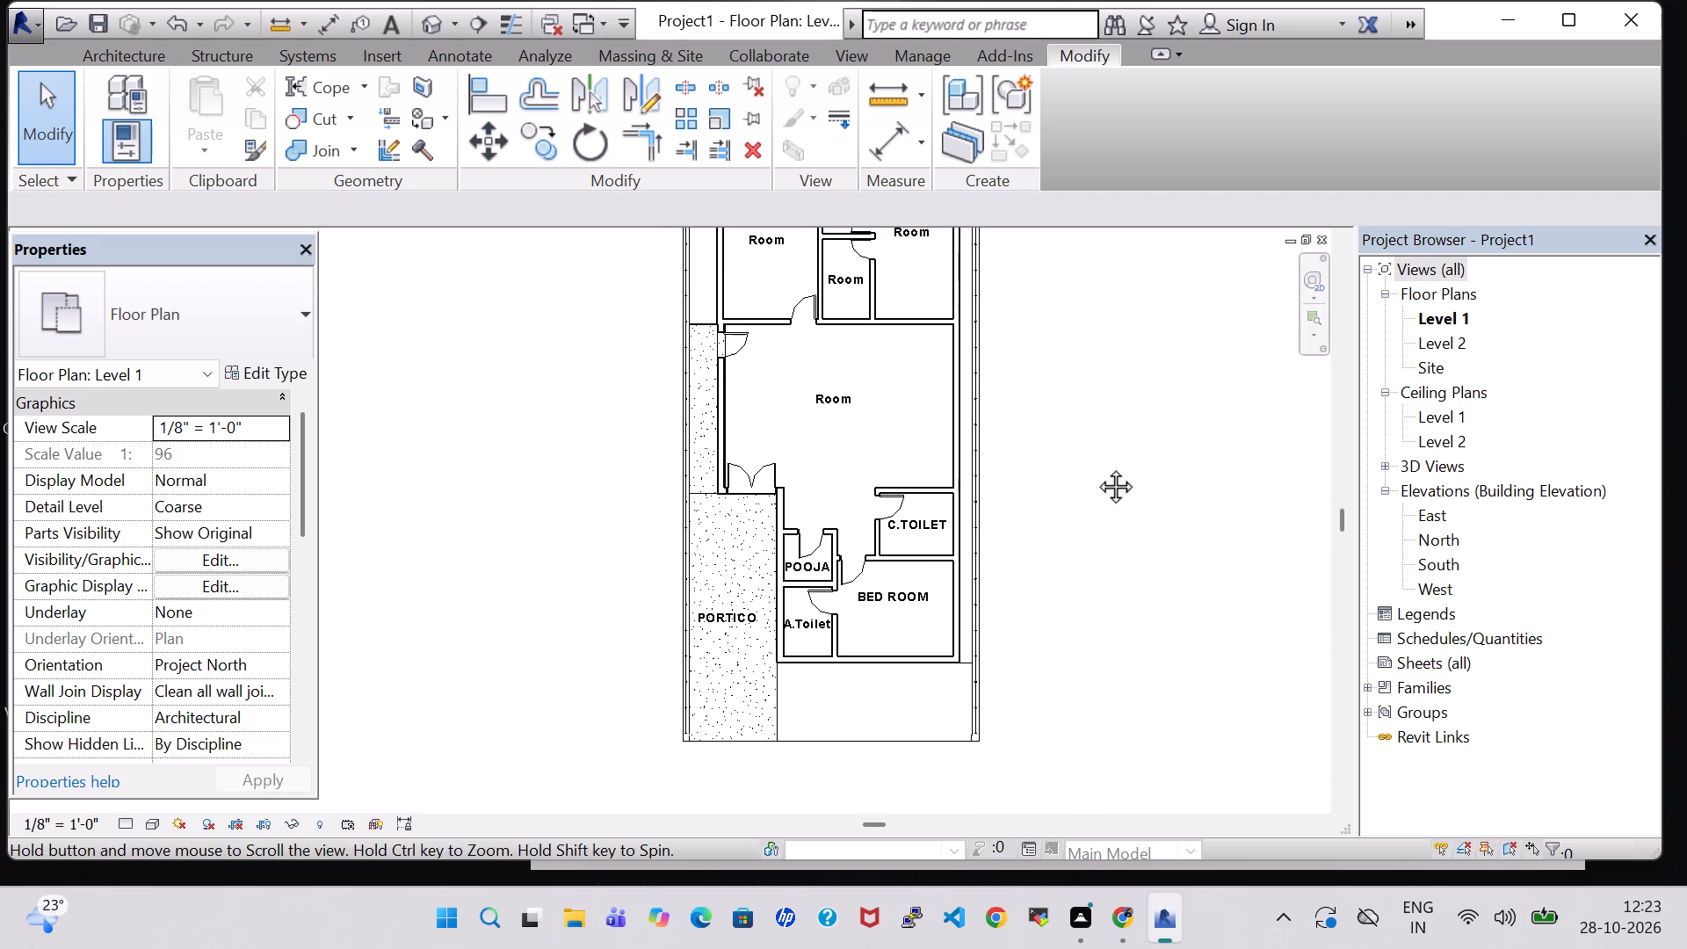
{"action": "middle_click_drag", "start_coordinate": [1096, 467], "coordinate": [1096, 480]}
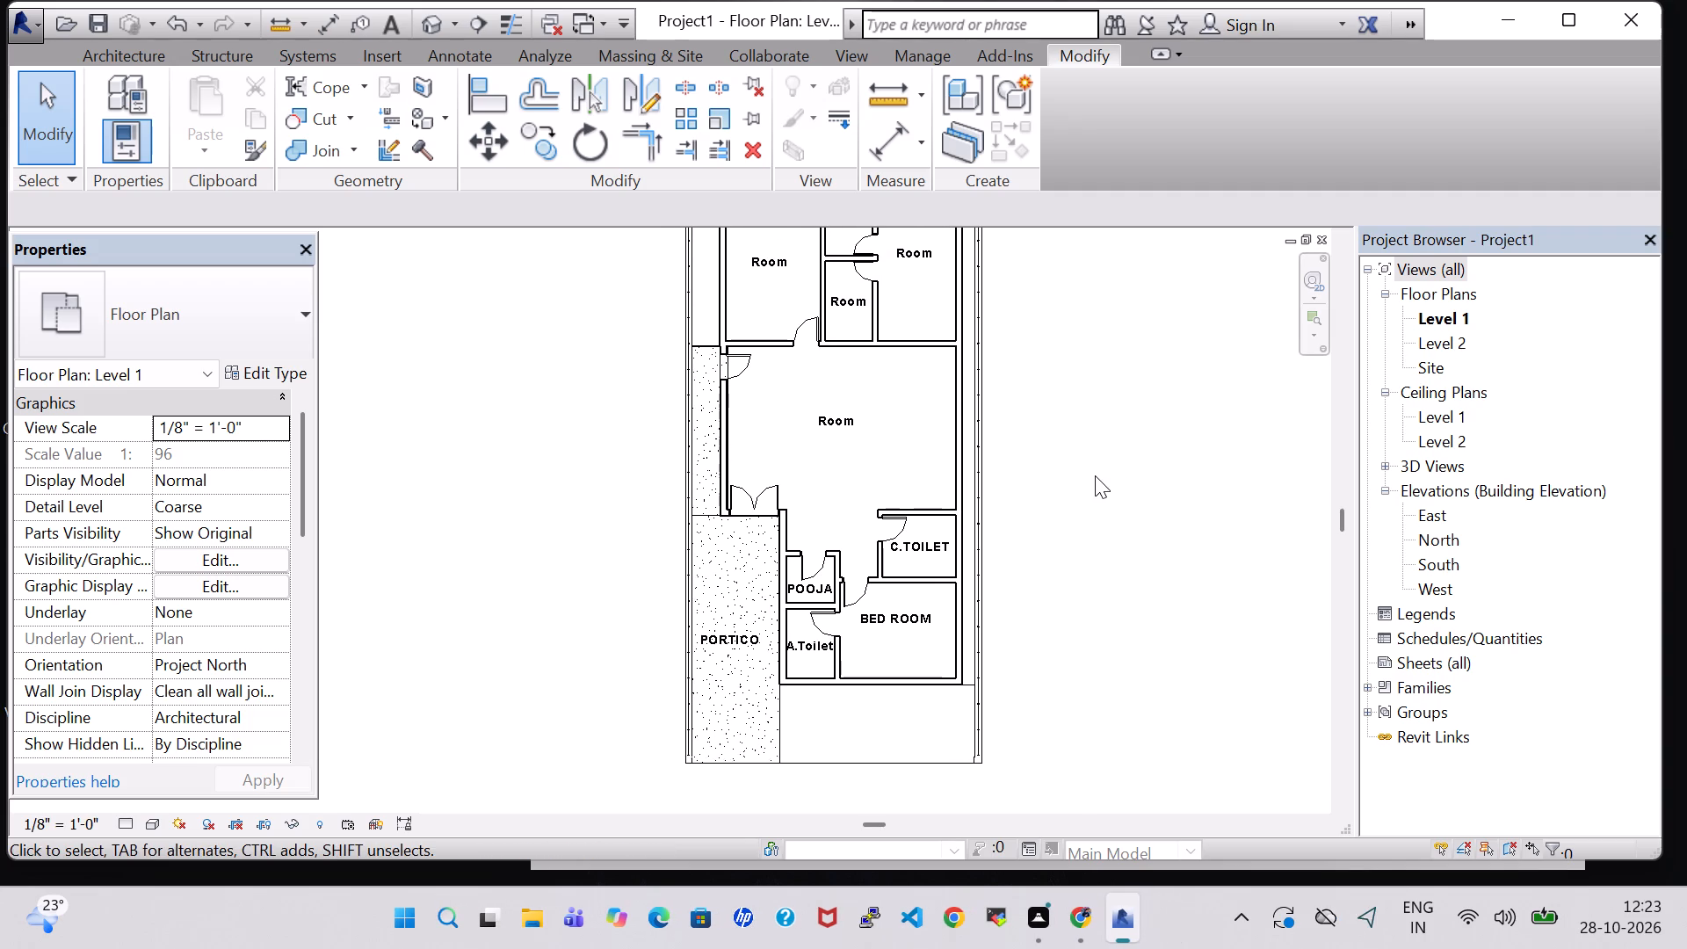
{"action": "scroll", "coordinate": [758, 542], "scroll_direction": "up", "scroll_amount": 7}
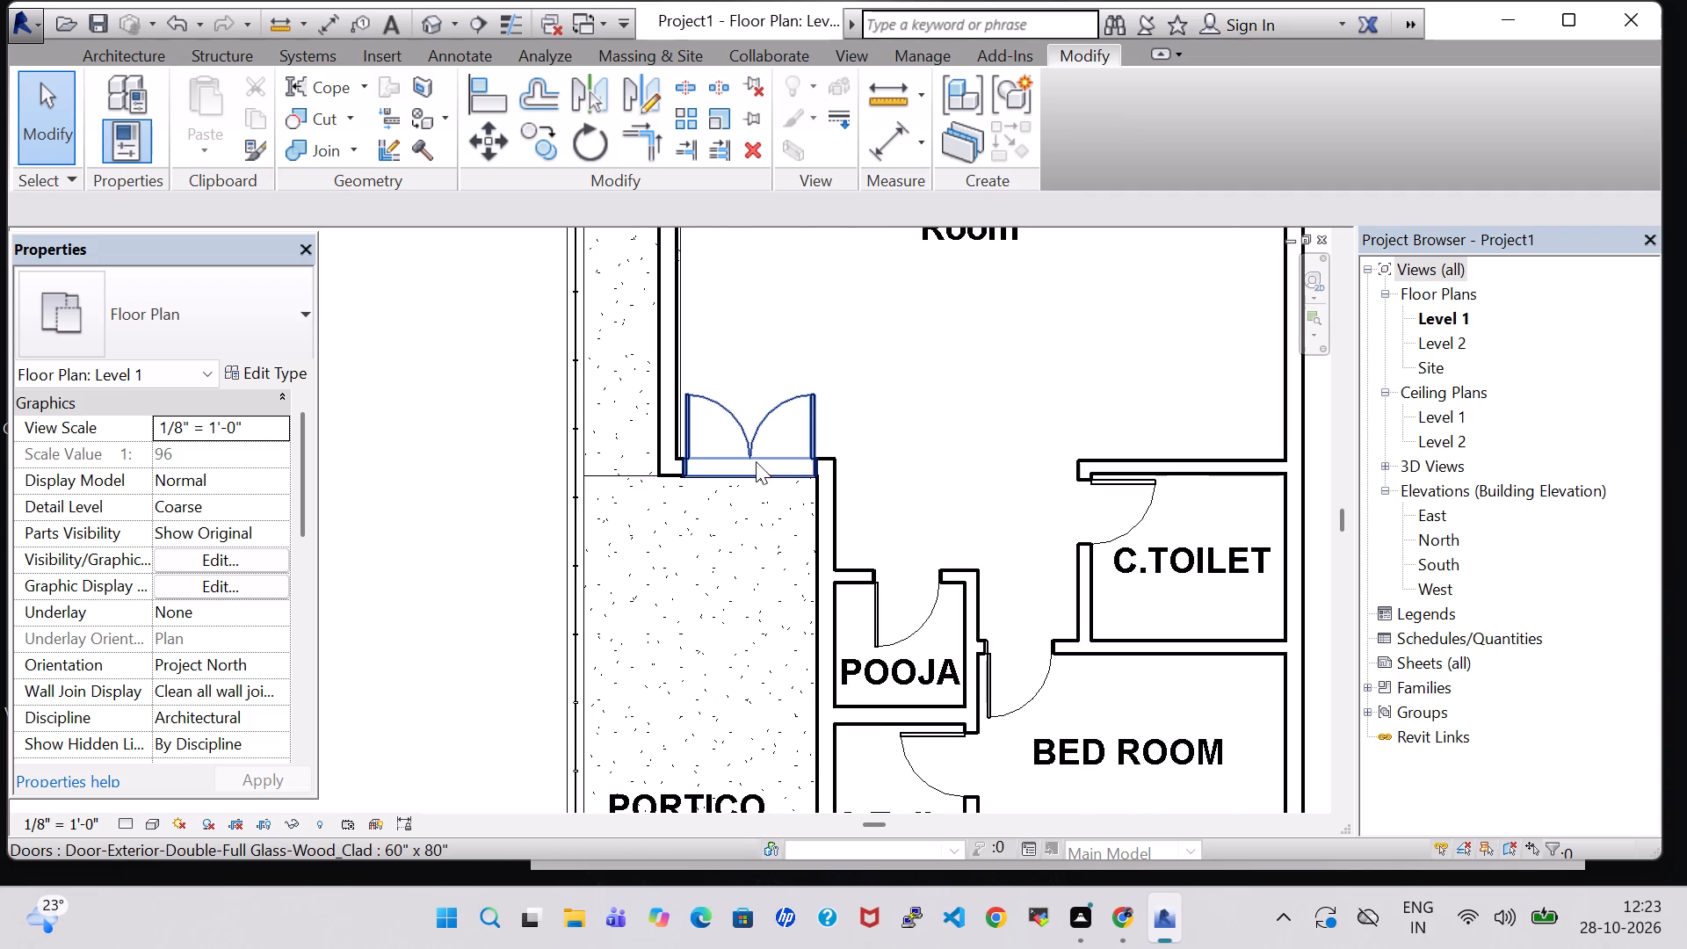
{"action": "left_click", "coordinate": [756, 456]}
{"action": "key", "text": "Left"}
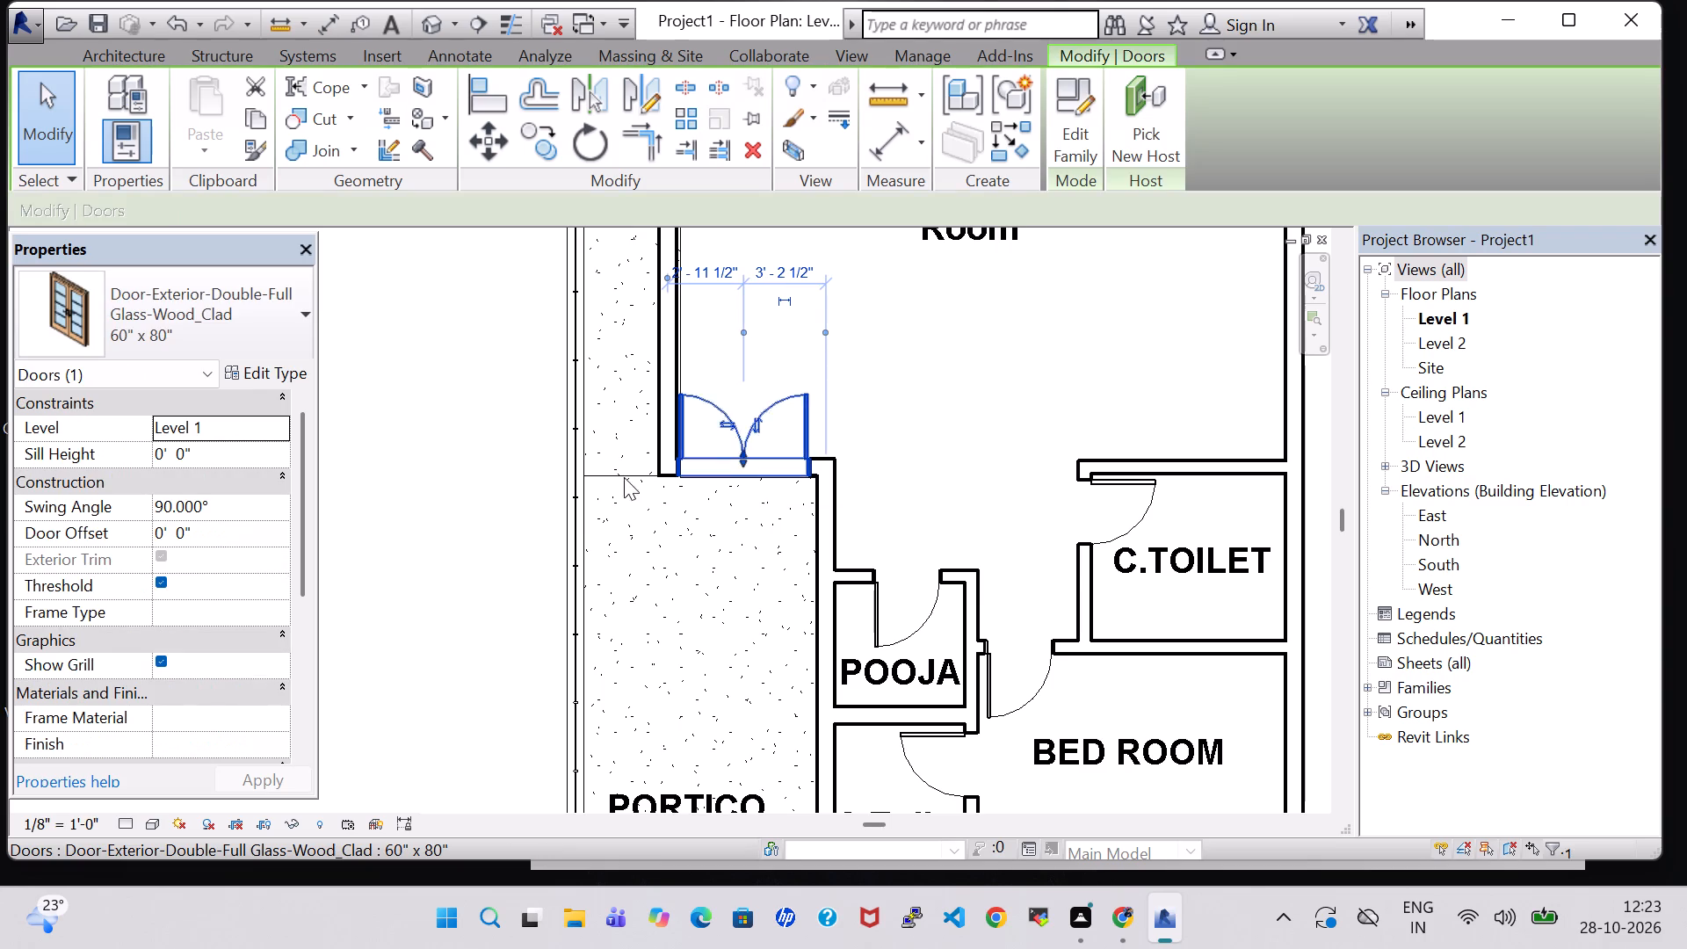
{"action": "left_click", "coordinate": [460, 482]}
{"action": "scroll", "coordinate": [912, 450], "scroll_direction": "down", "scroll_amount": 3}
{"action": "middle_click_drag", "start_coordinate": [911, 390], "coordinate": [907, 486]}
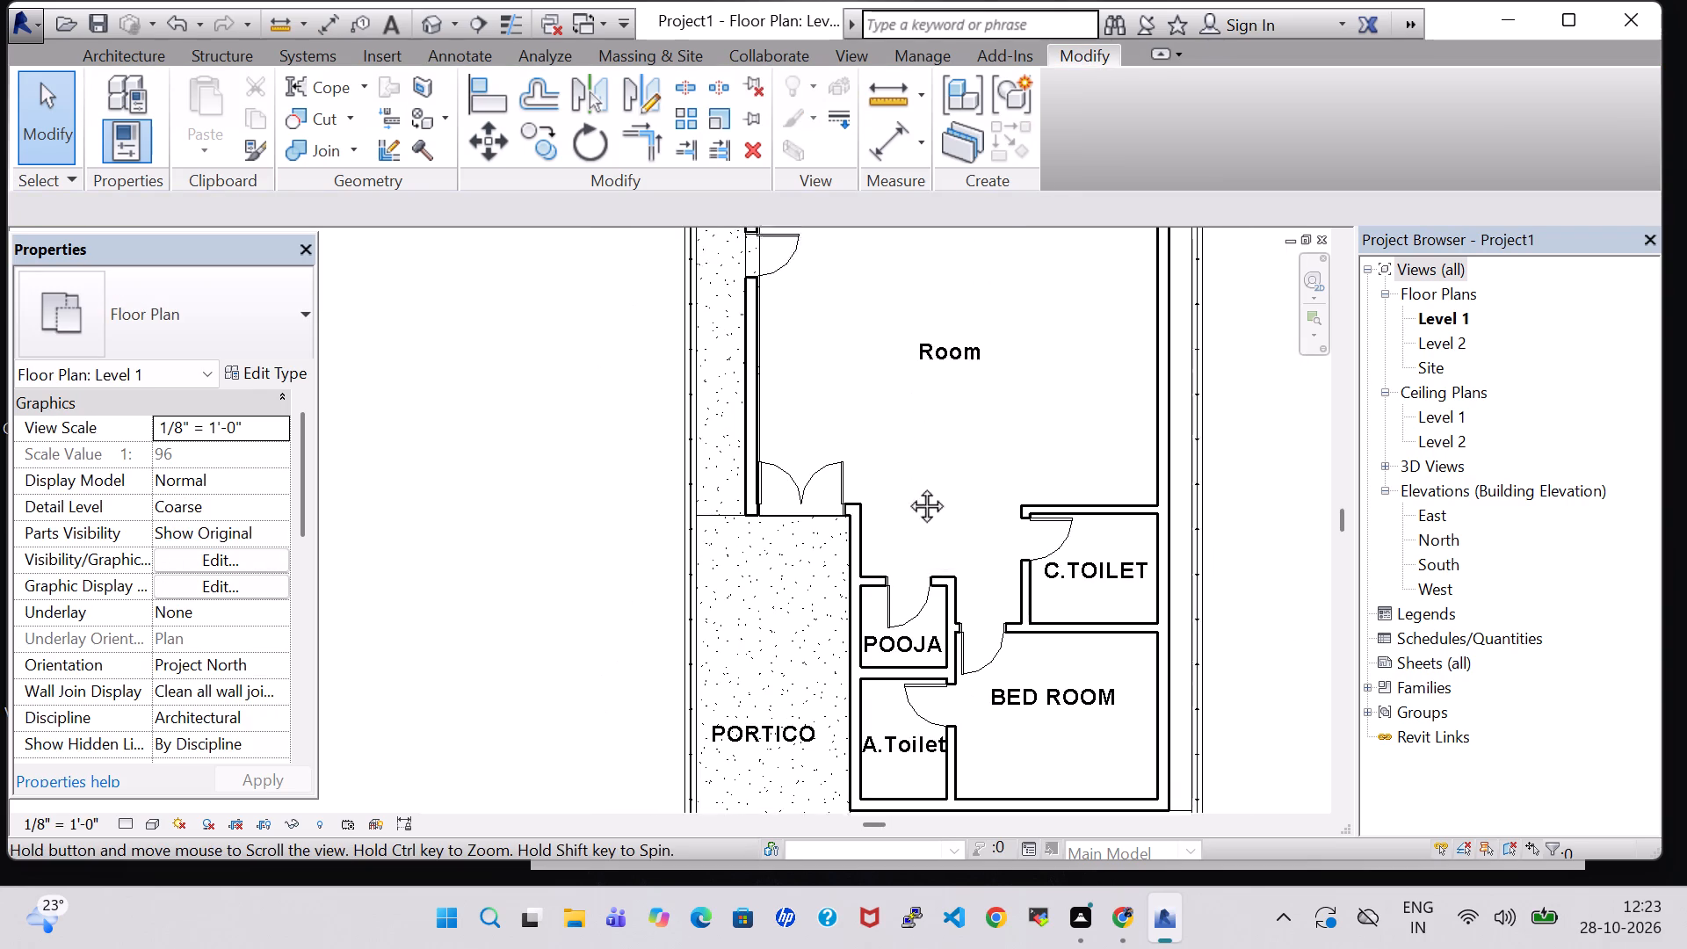
Nudge the single door between the side strip and the central Room two increments toward the rear rooms, to 1'-9" from their partition.
{"action": "middle_click_drag", "start_coordinate": [907, 486], "coordinate": [864, 670]}
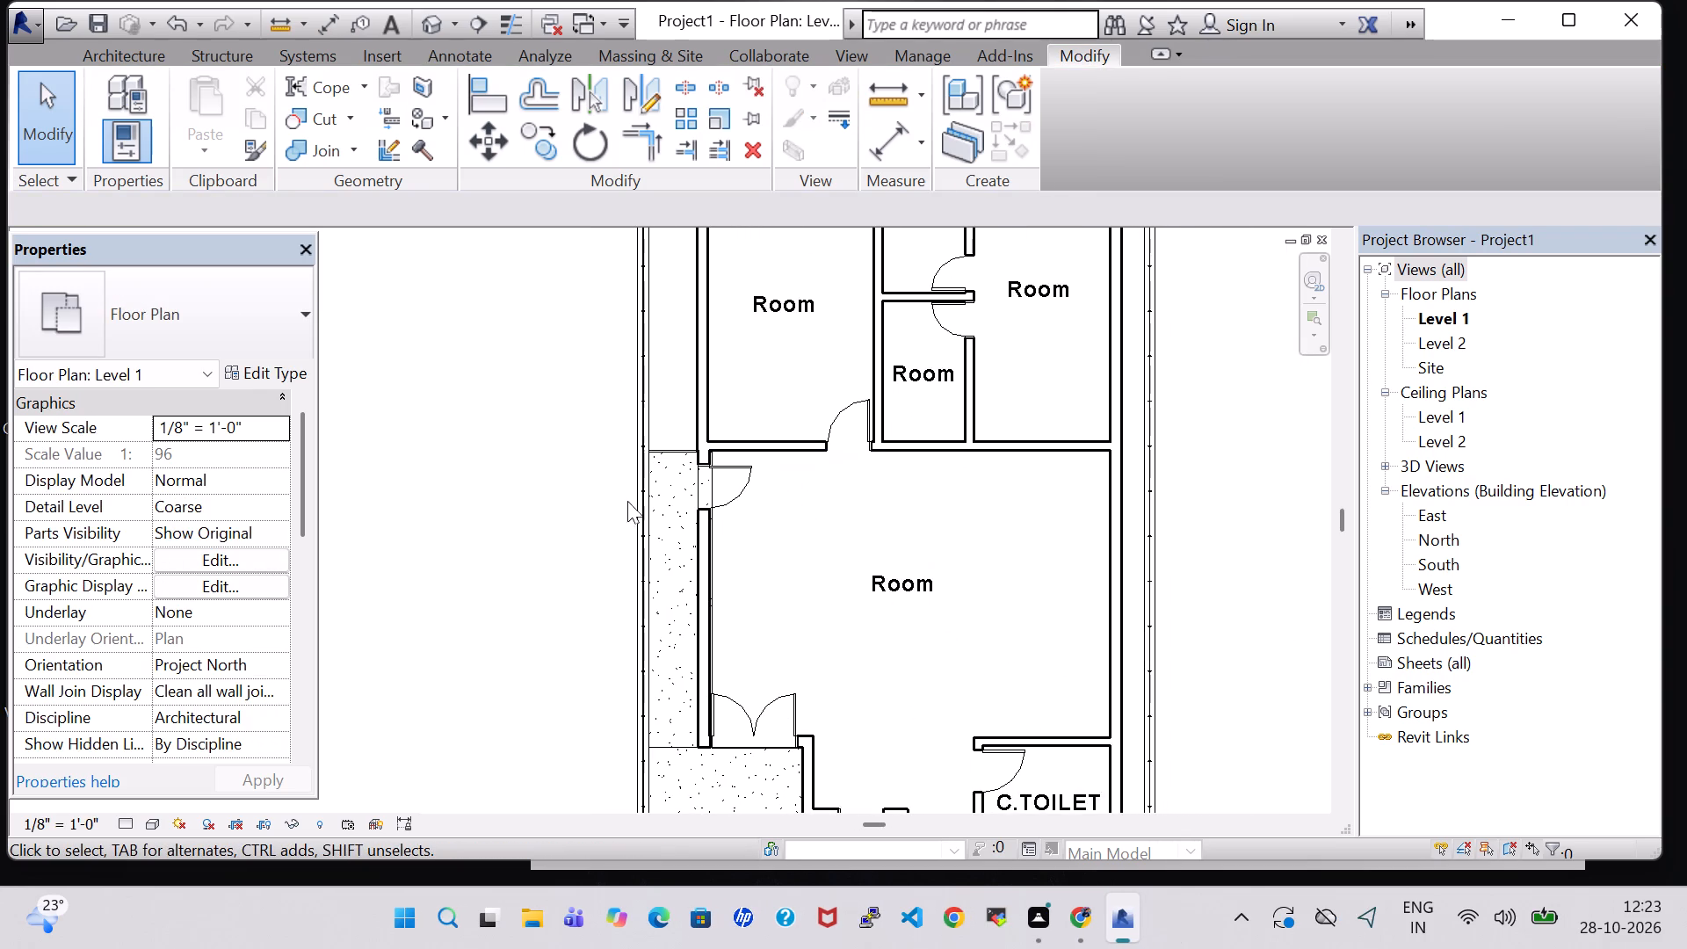
{"action": "left_click", "coordinate": [725, 485]}
{"action": "key", "text": "Up"}
{"action": "key", "text": "Up"}
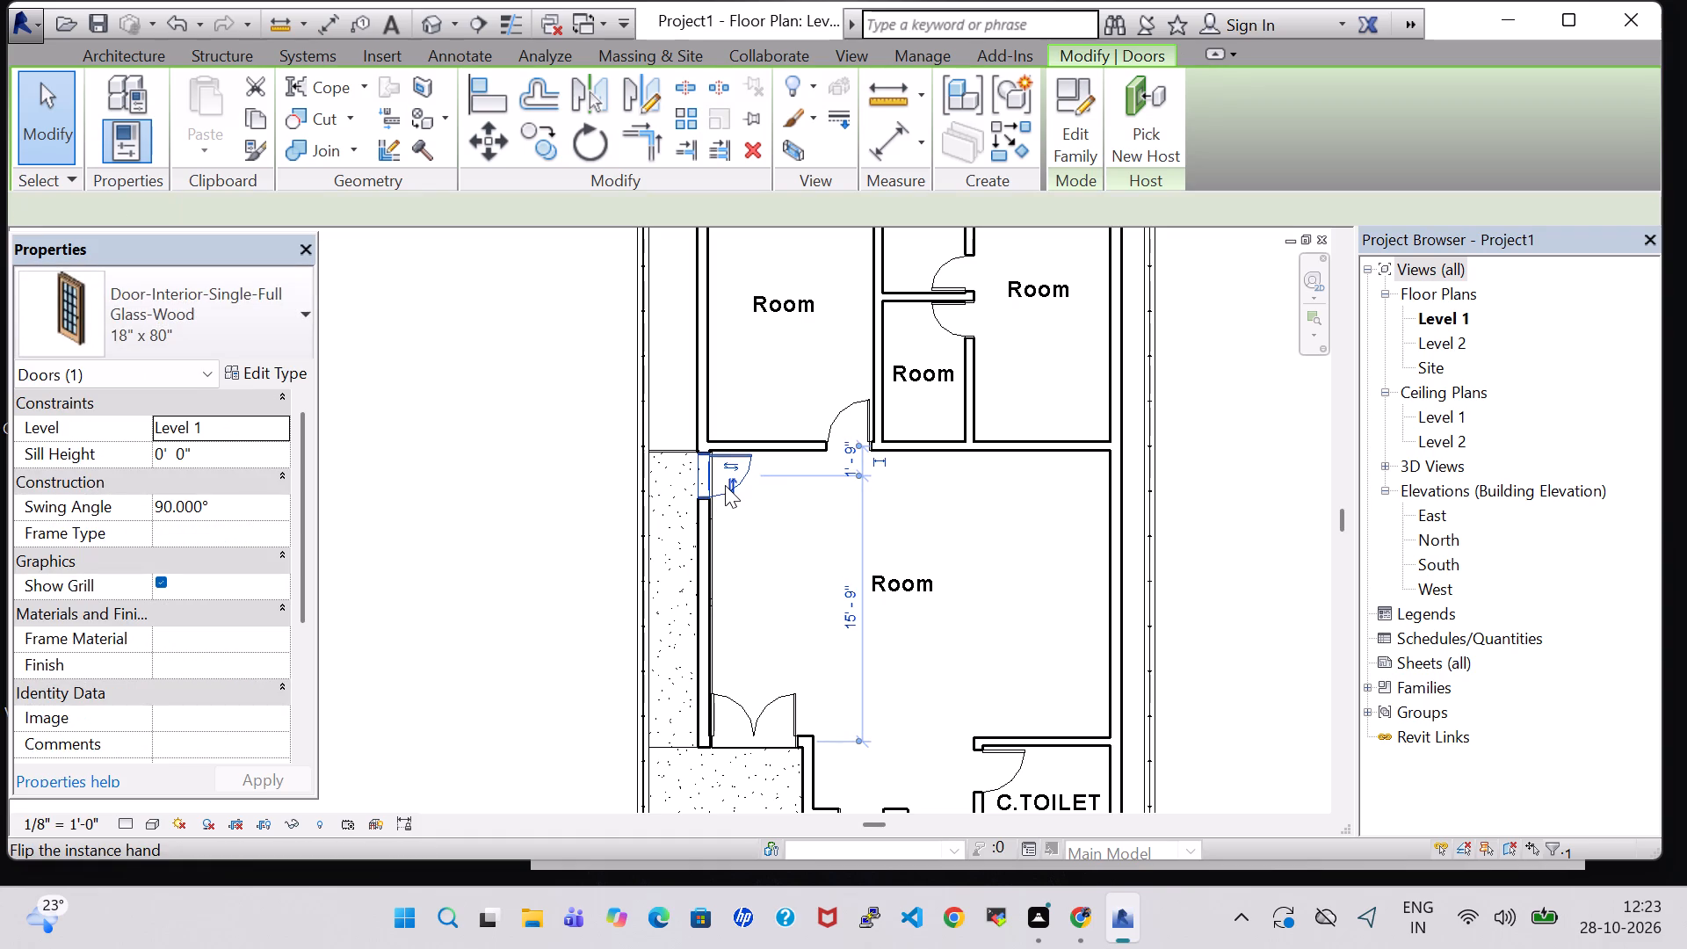
{"action": "left_click", "coordinate": [576, 485]}
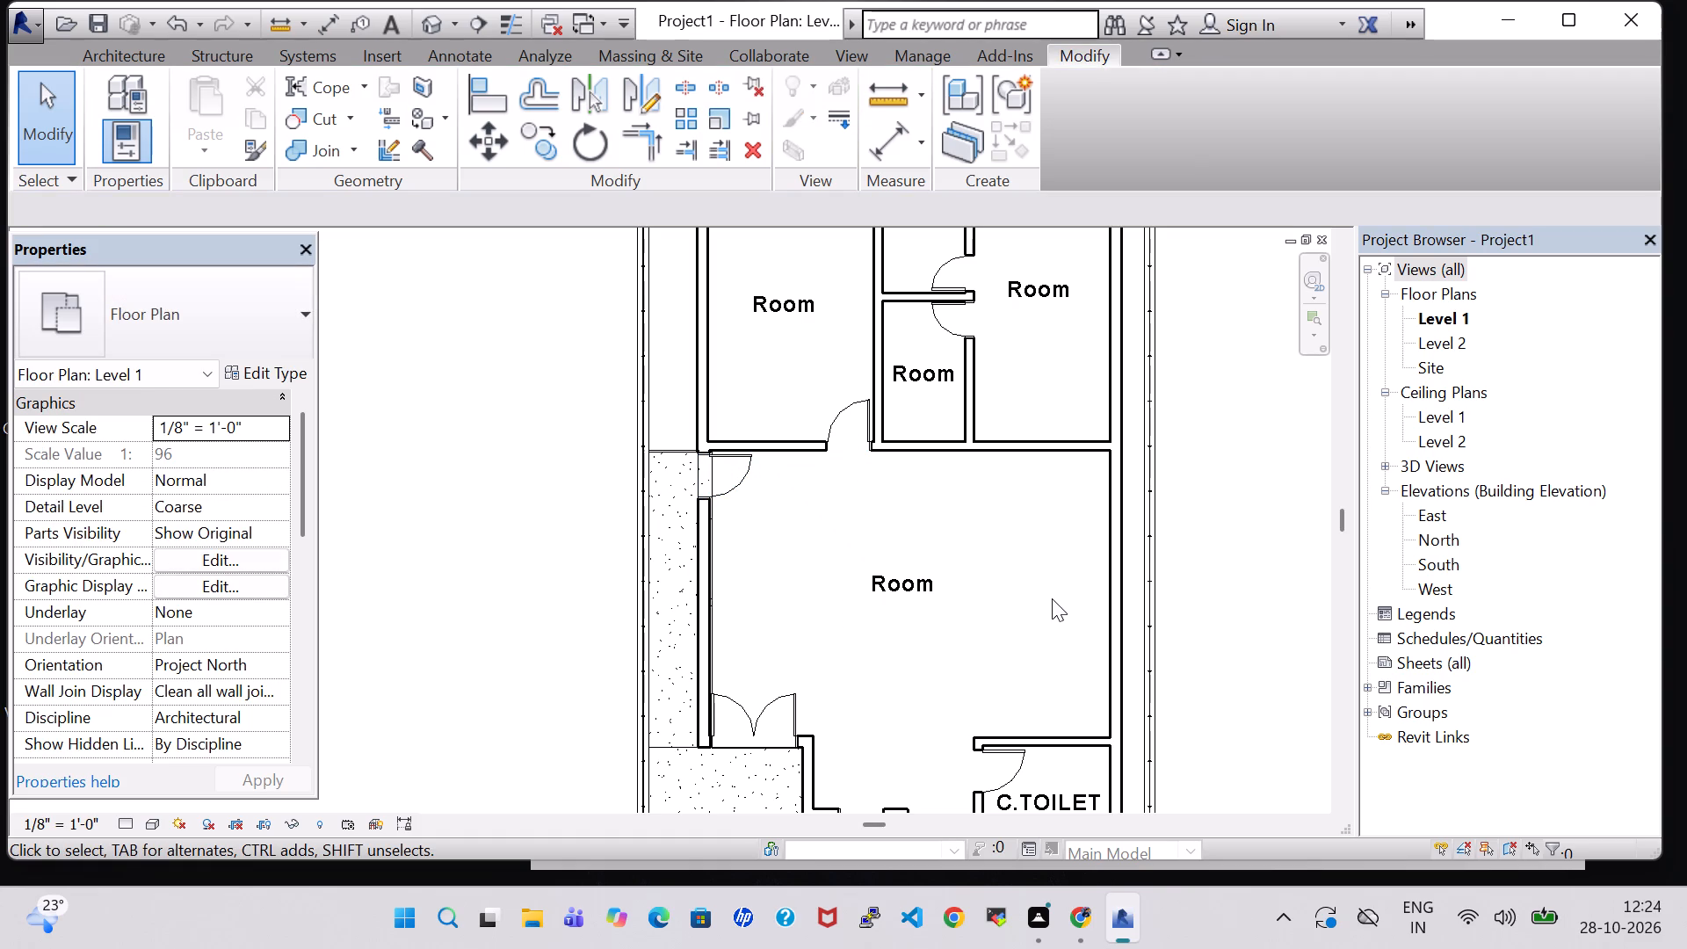
Start a Level 1 to Level 2 stair with the Assembled Stair 7" max riser 11" tread type.
{"action": "scroll", "coordinate": [1030, 590], "scroll_direction": "down", "scroll_amount": 2}
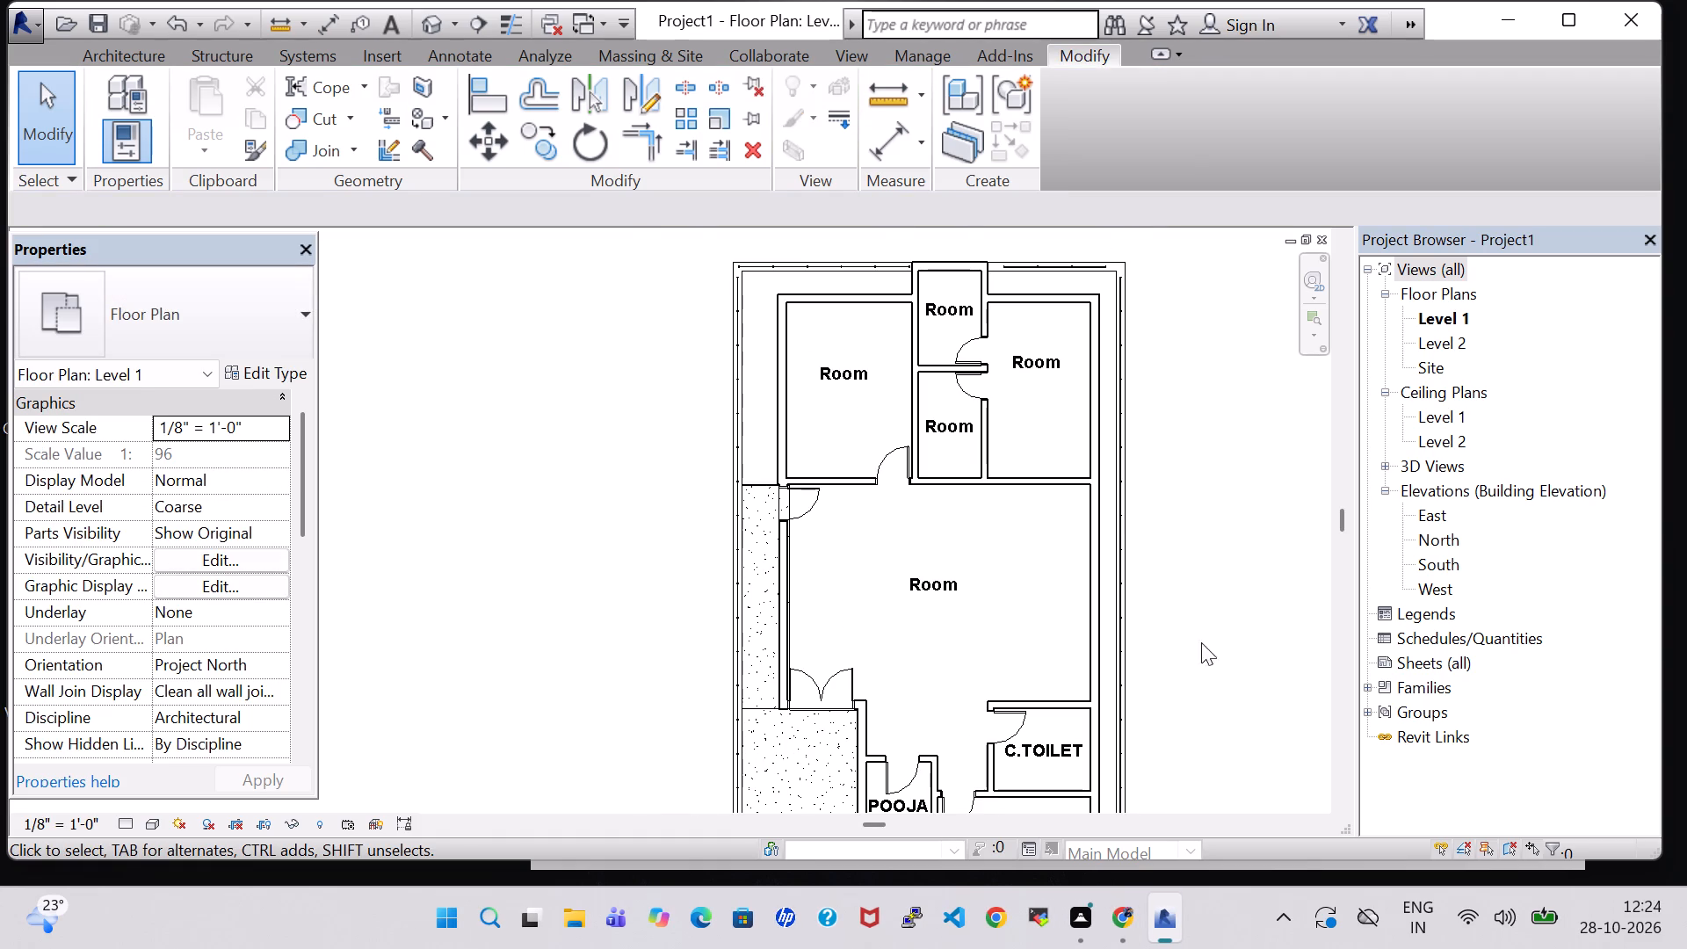
{"action": "middle_click_drag", "start_coordinate": [1206, 568], "coordinate": [1155, 562]}
{"action": "scroll", "coordinate": [1155, 562], "scroll_direction": "down", "scroll_amount": 2}
{"action": "middle_click_drag", "start_coordinate": [1161, 574], "coordinate": [1087, 533]}
{"action": "scroll", "coordinate": [1092, 538], "scroll_direction": "down", "scroll_amount": 1}
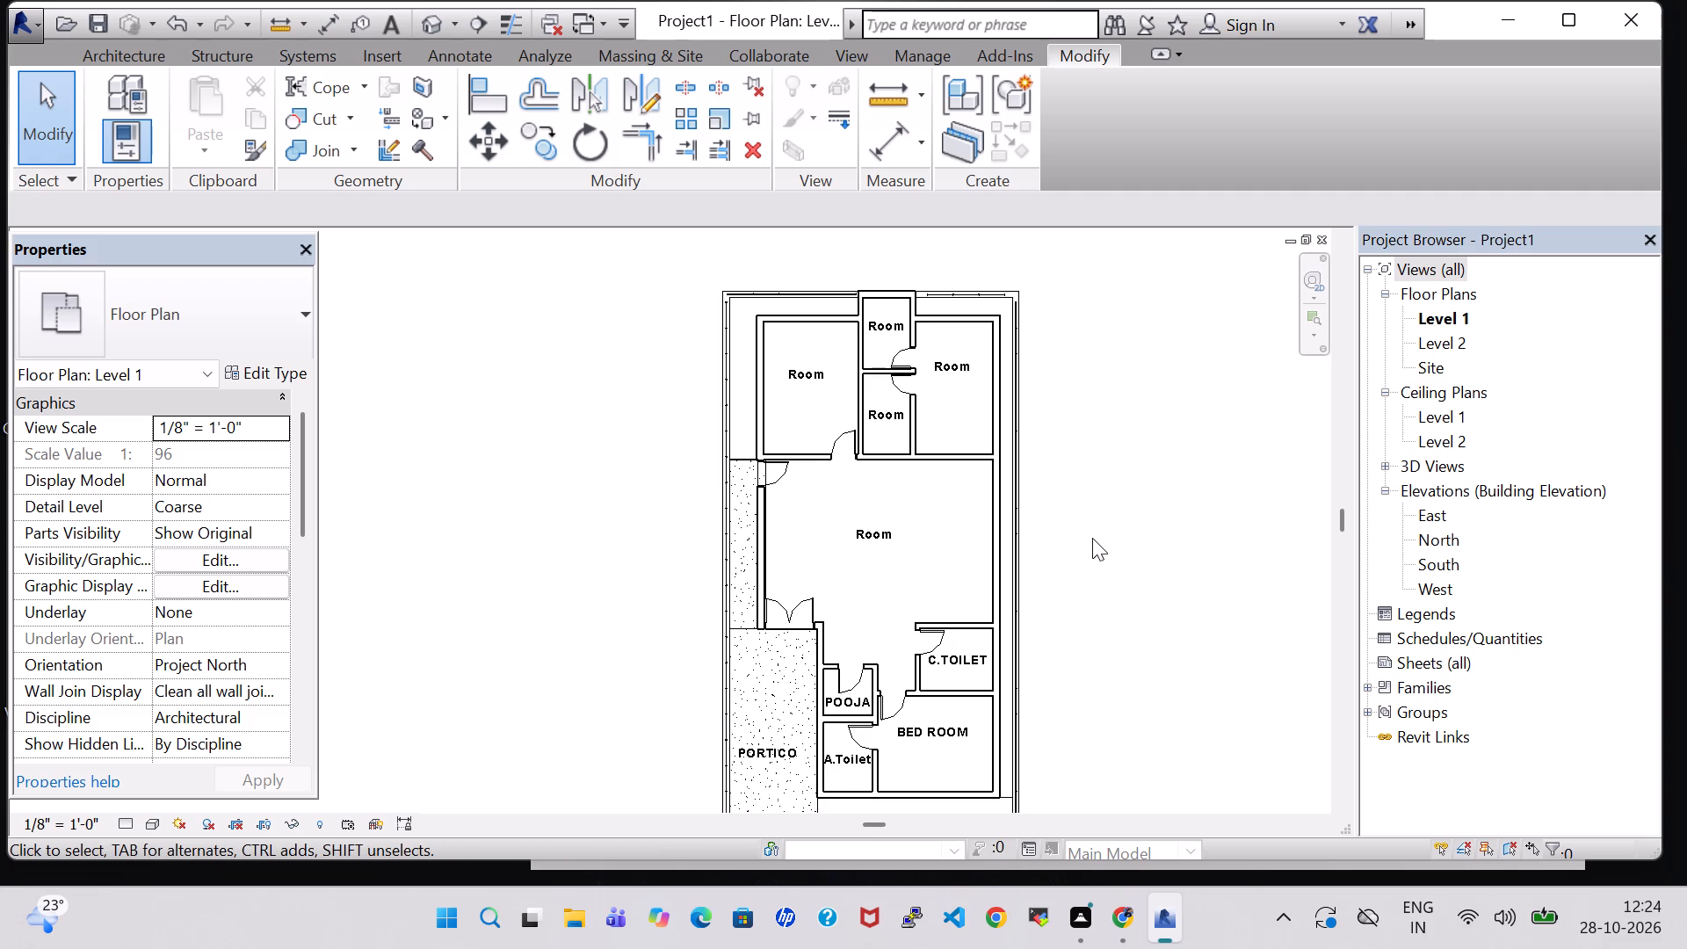
{"action": "middle_click_drag", "start_coordinate": [1085, 573], "coordinate": [1061, 508]}
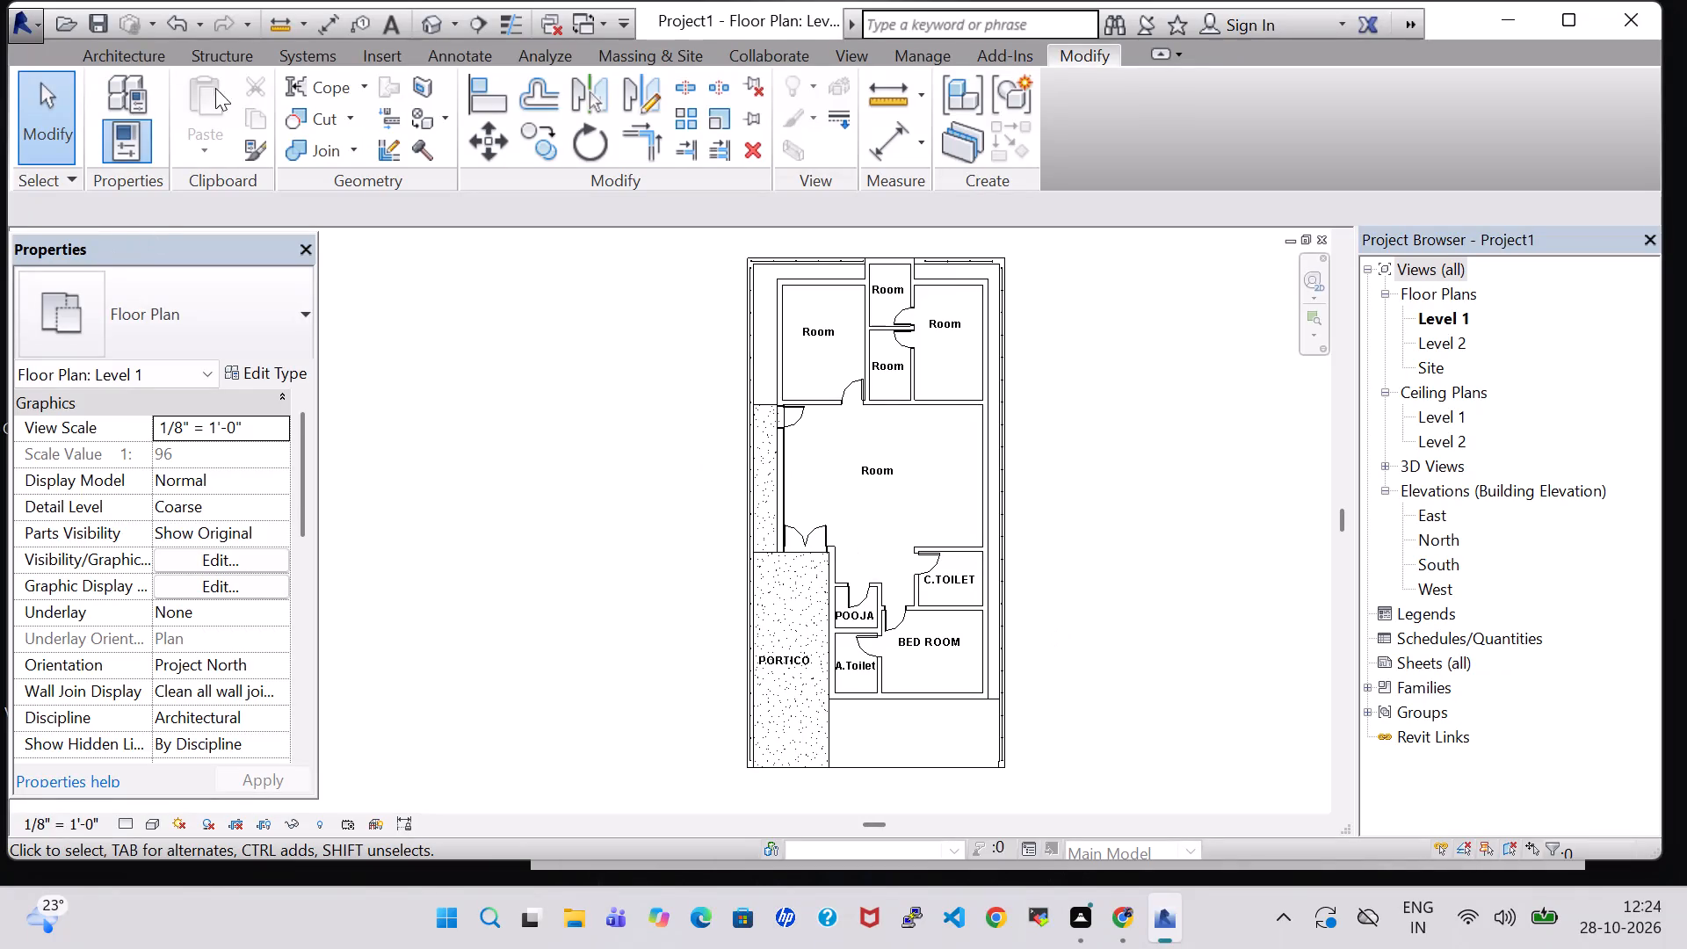
{"action": "left_click", "coordinate": [142, 47]}
{"action": "left_click", "coordinate": [603, 154]}
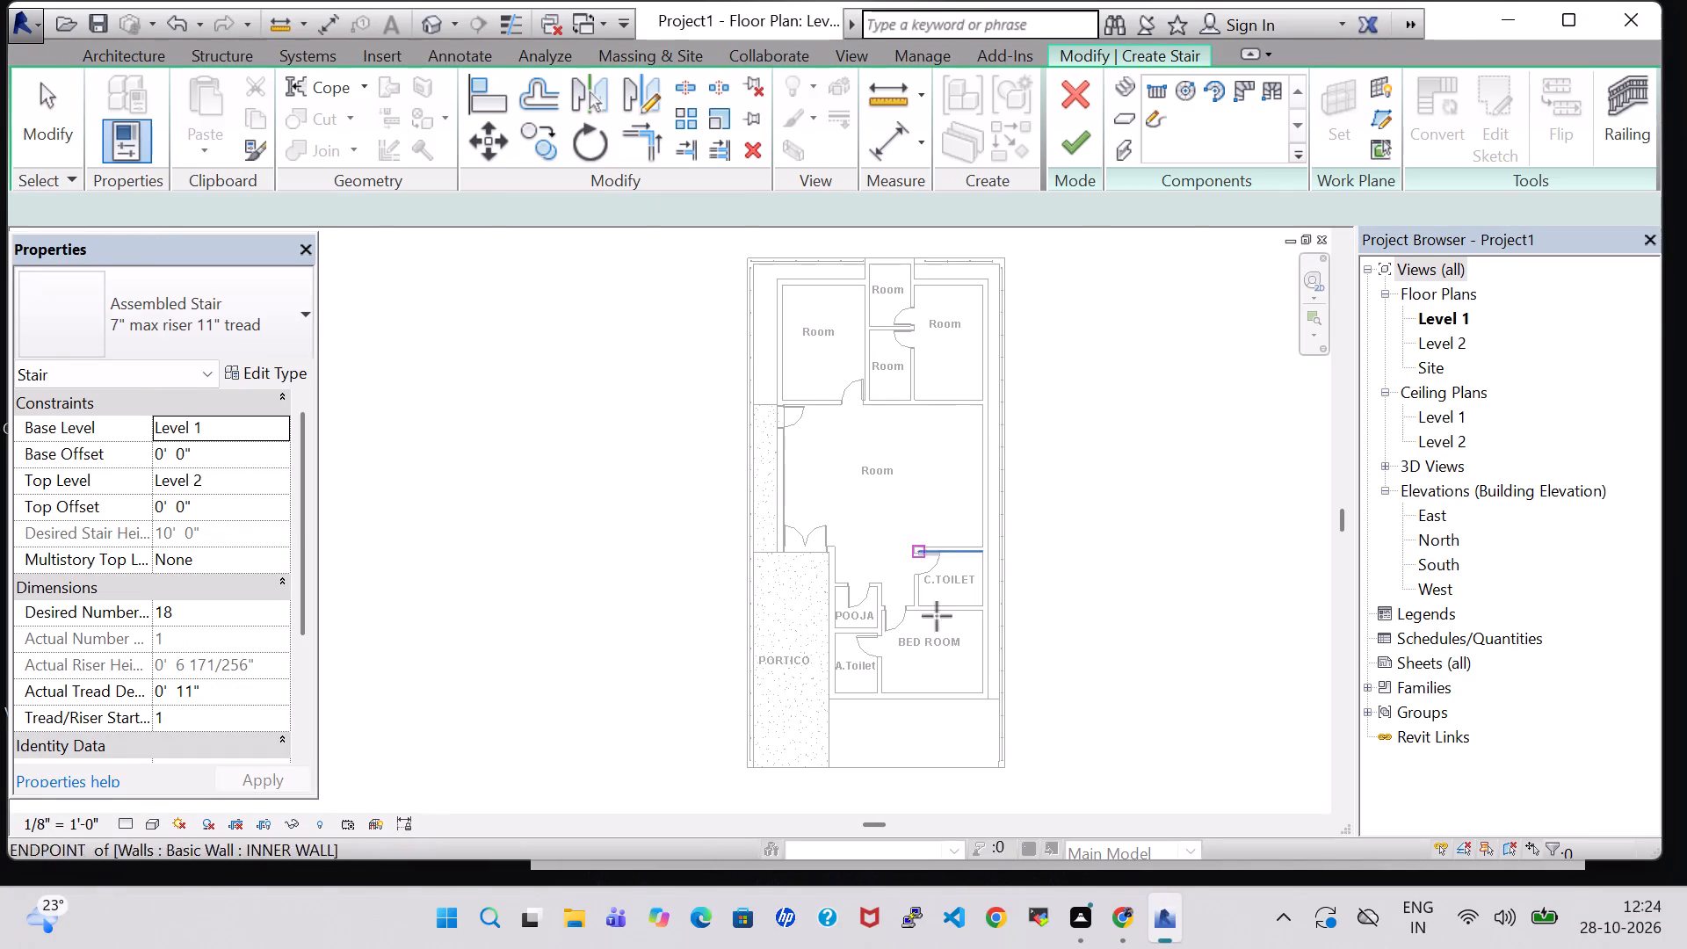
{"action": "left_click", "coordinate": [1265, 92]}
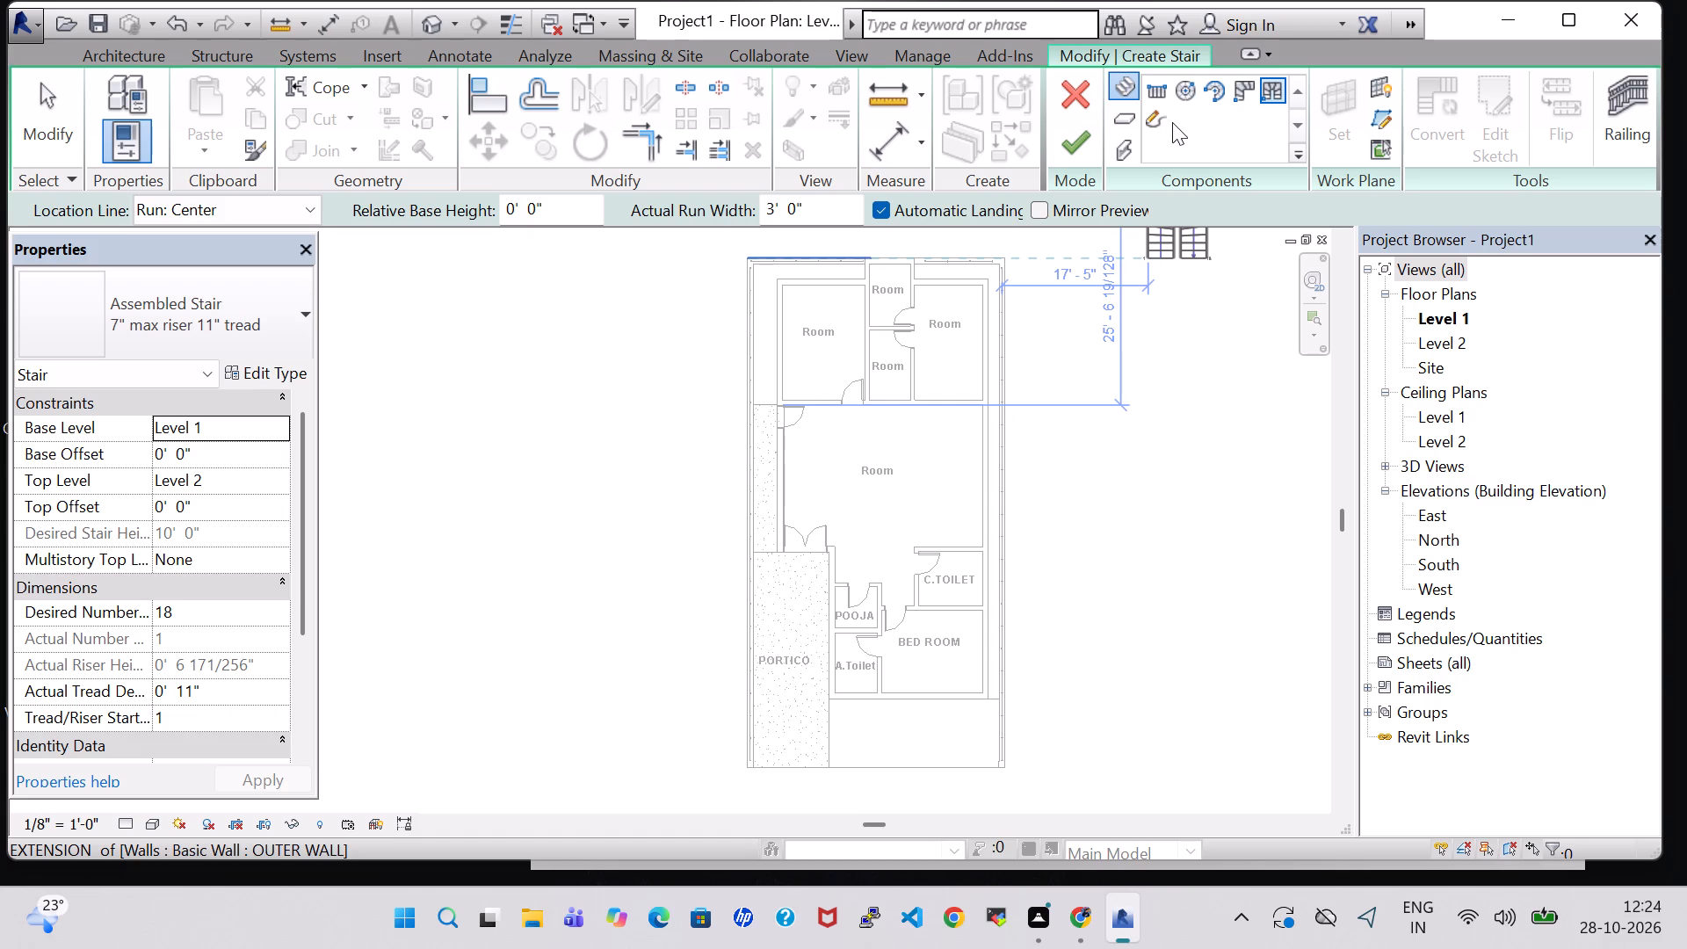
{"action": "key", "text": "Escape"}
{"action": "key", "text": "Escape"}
Draw a straight 3'-0" wide, 15-riser run along the front boundary, from the A.Toilet and BED ROOM partition line to the house's side wall line.
{"action": "left_click", "coordinate": [1121, 88]}
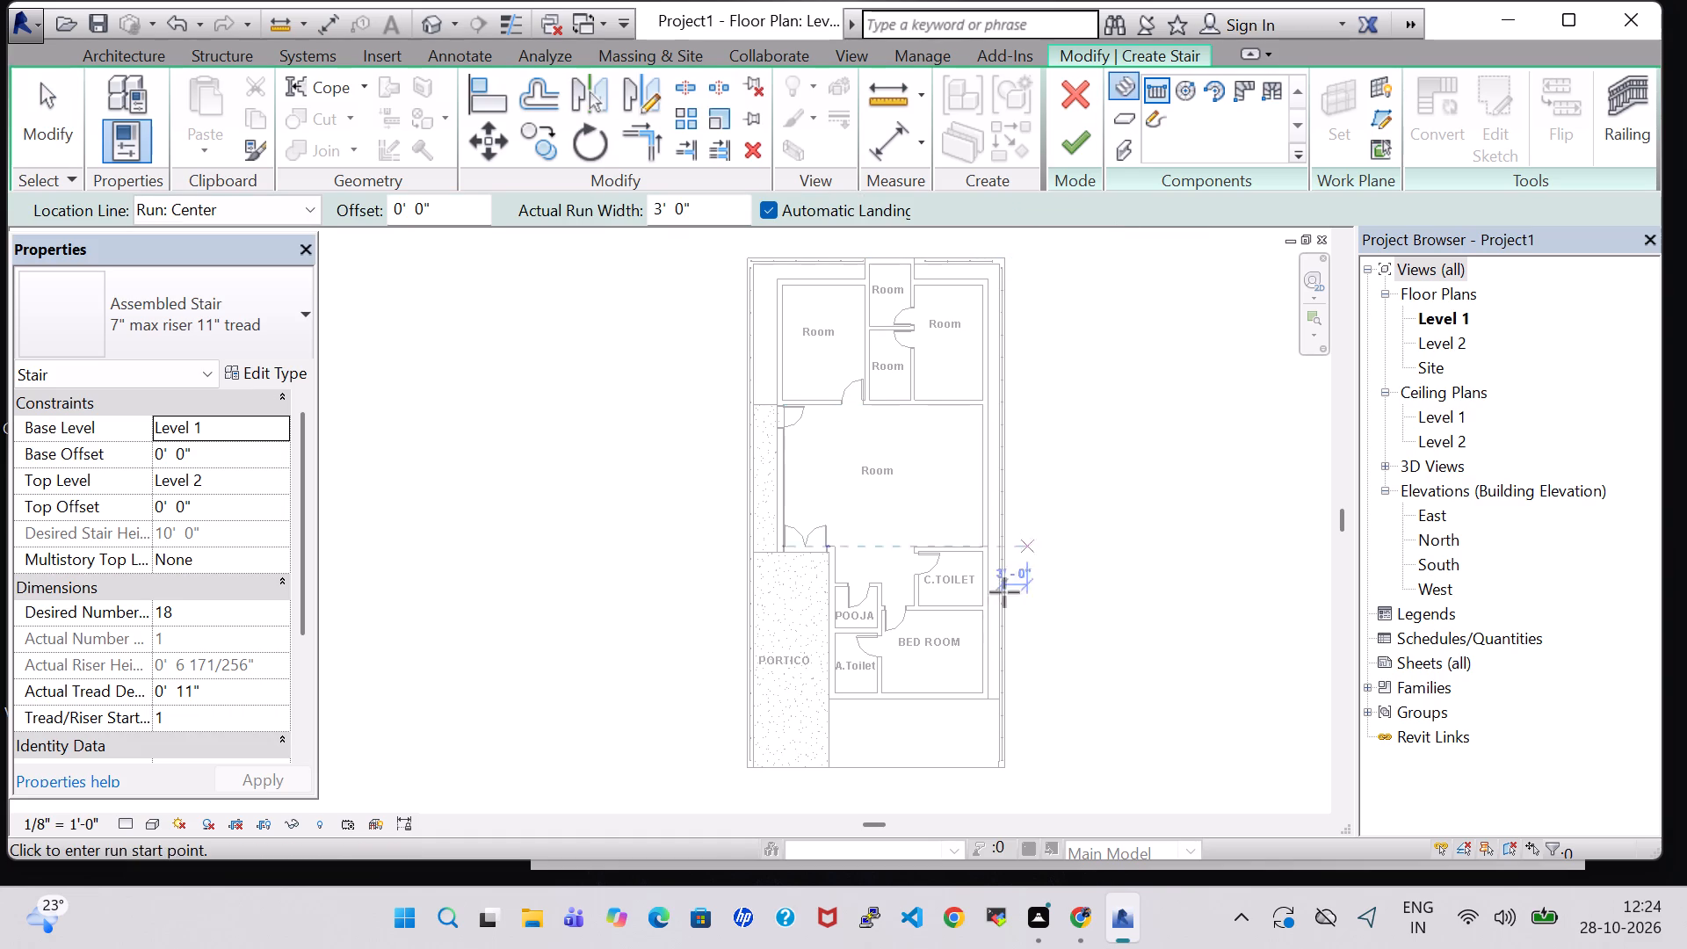
{"action": "scroll", "coordinate": [939, 770], "scroll_direction": "up", "scroll_amount": 4}
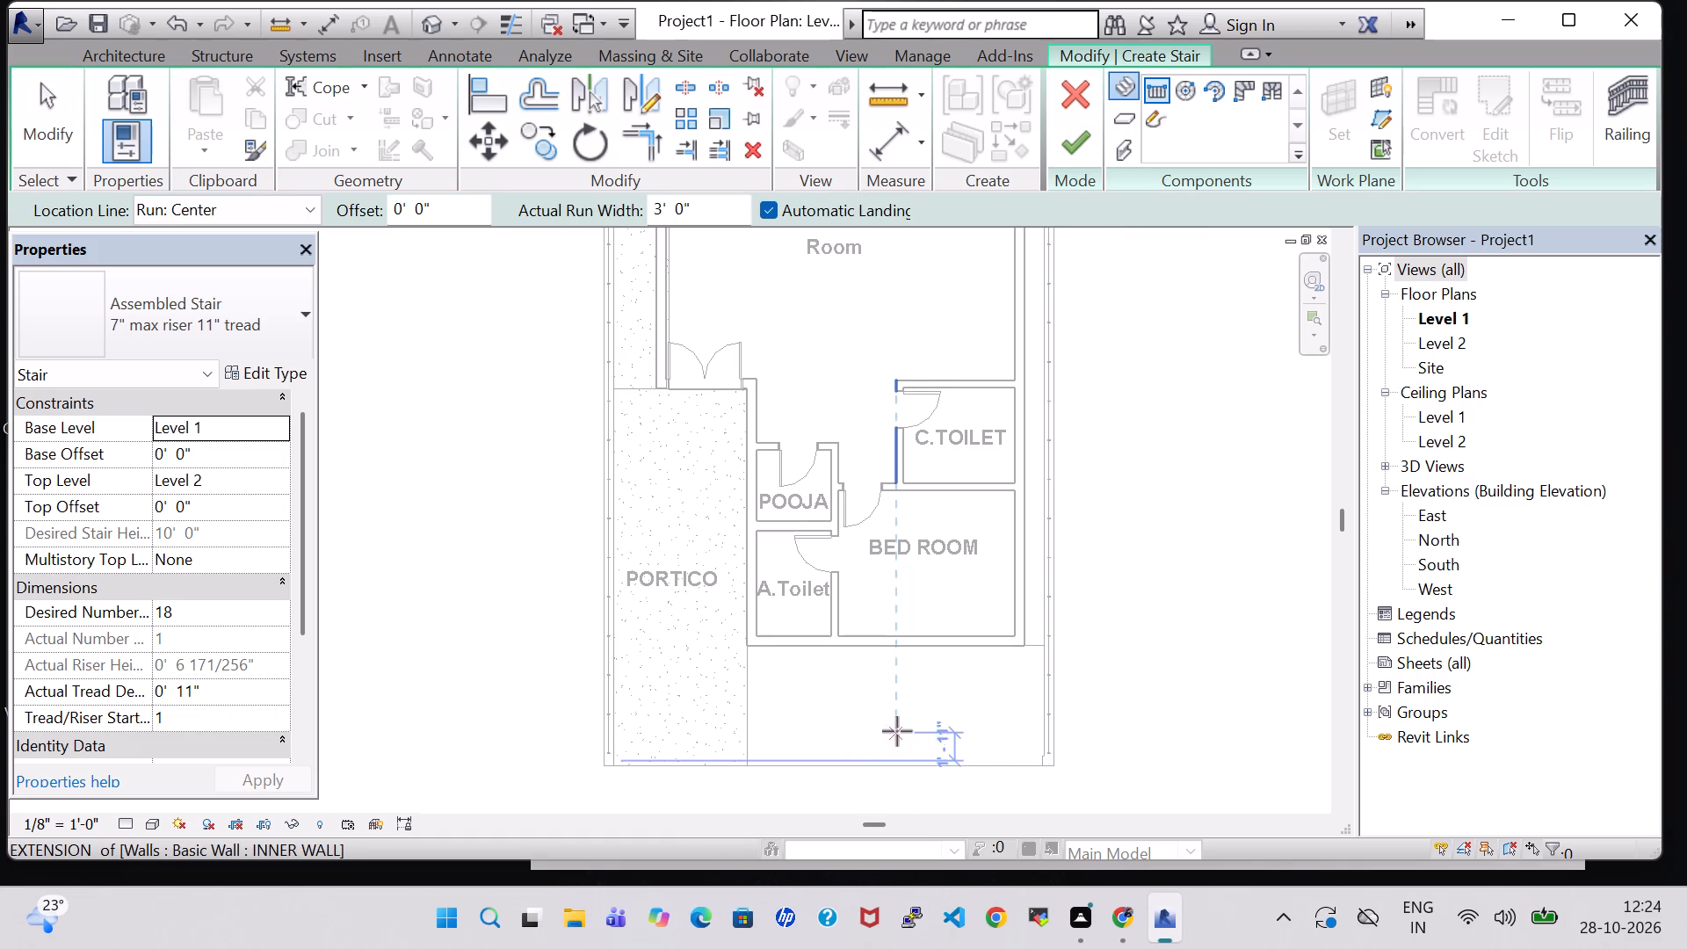
{"action": "left_click", "coordinate": [899, 718]}
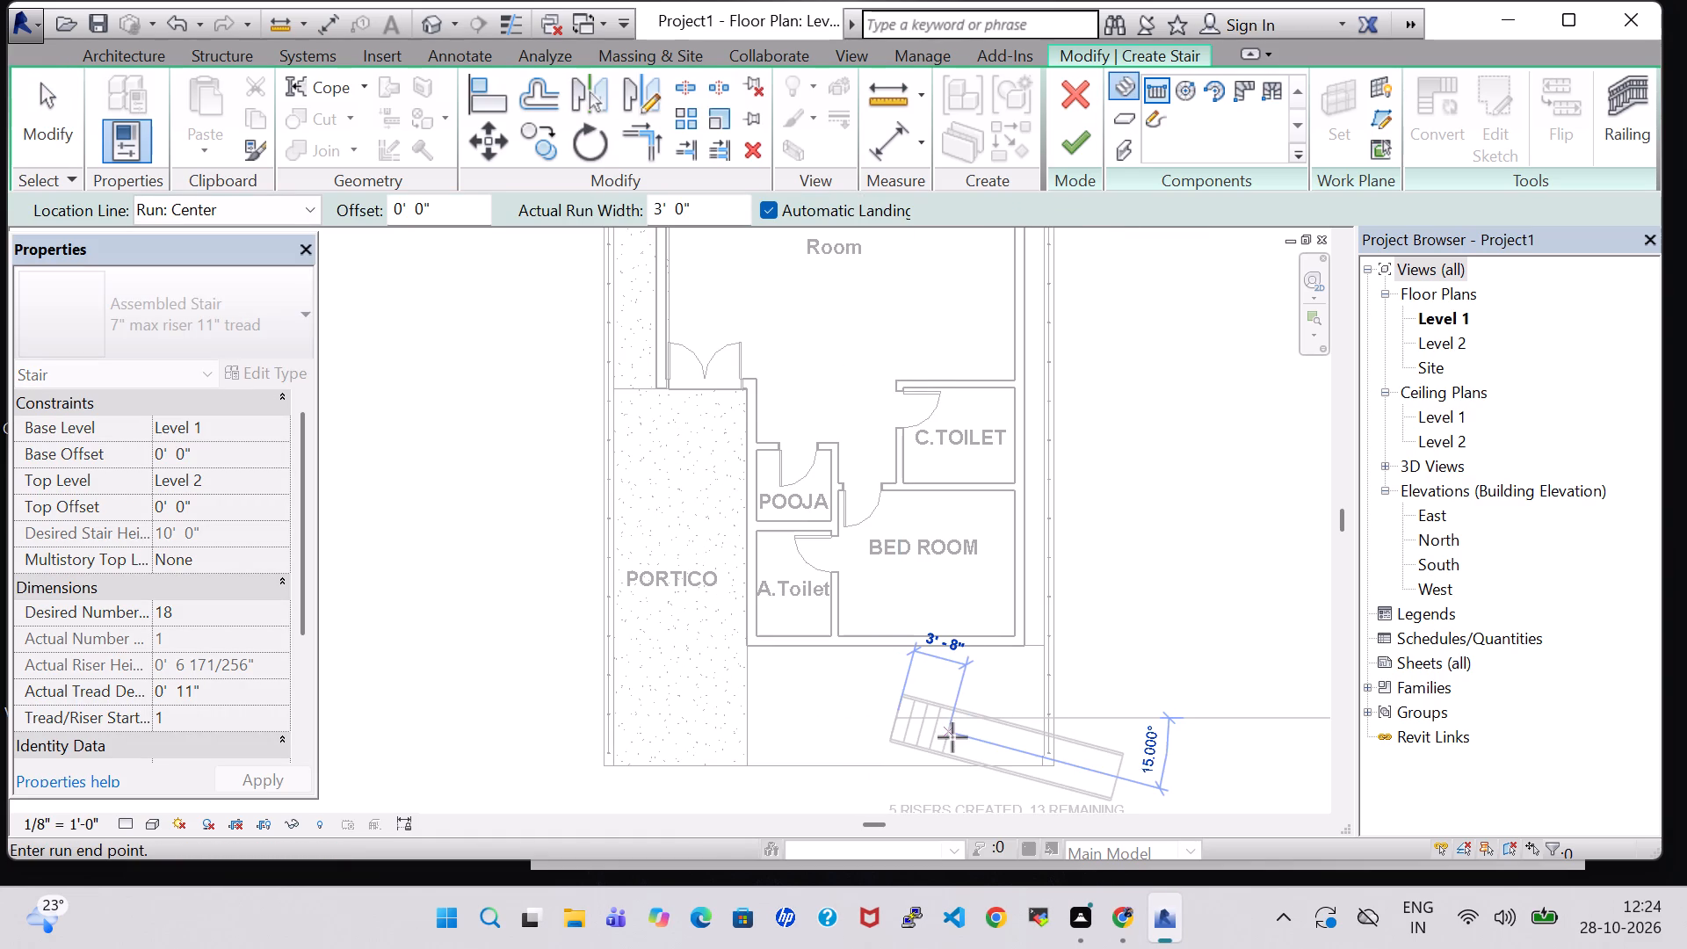
{"action": "key", "text": "Escape"}
{"action": "left_click", "coordinate": [899, 736]}
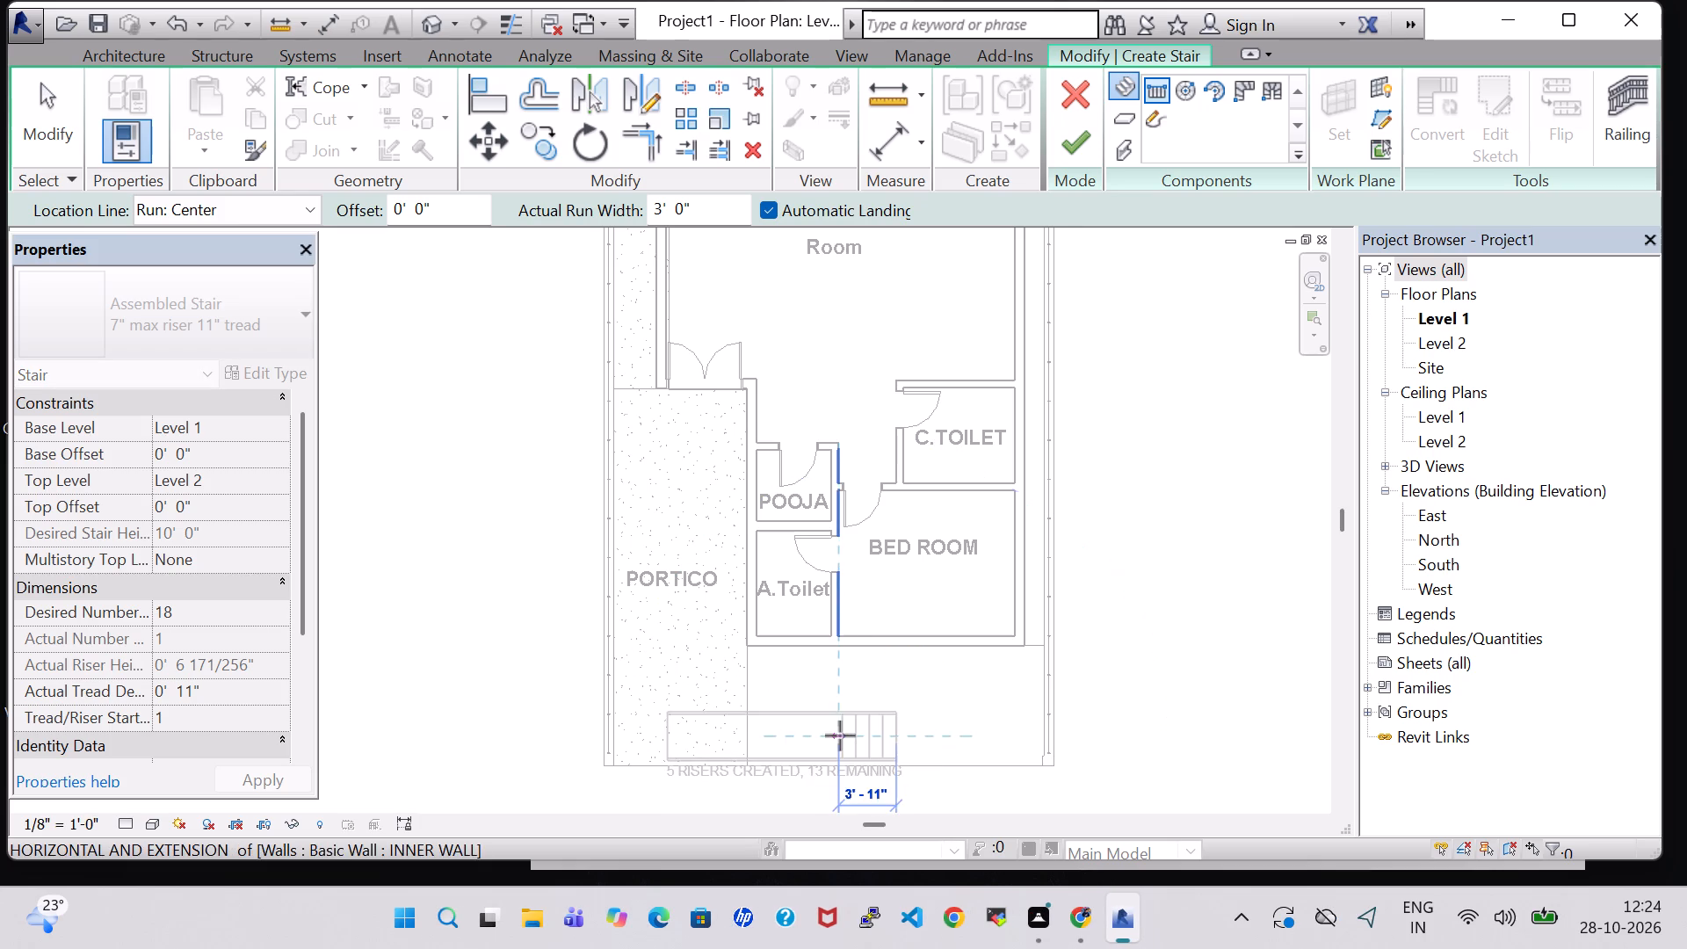
{"action": "key", "text": "Escape"}
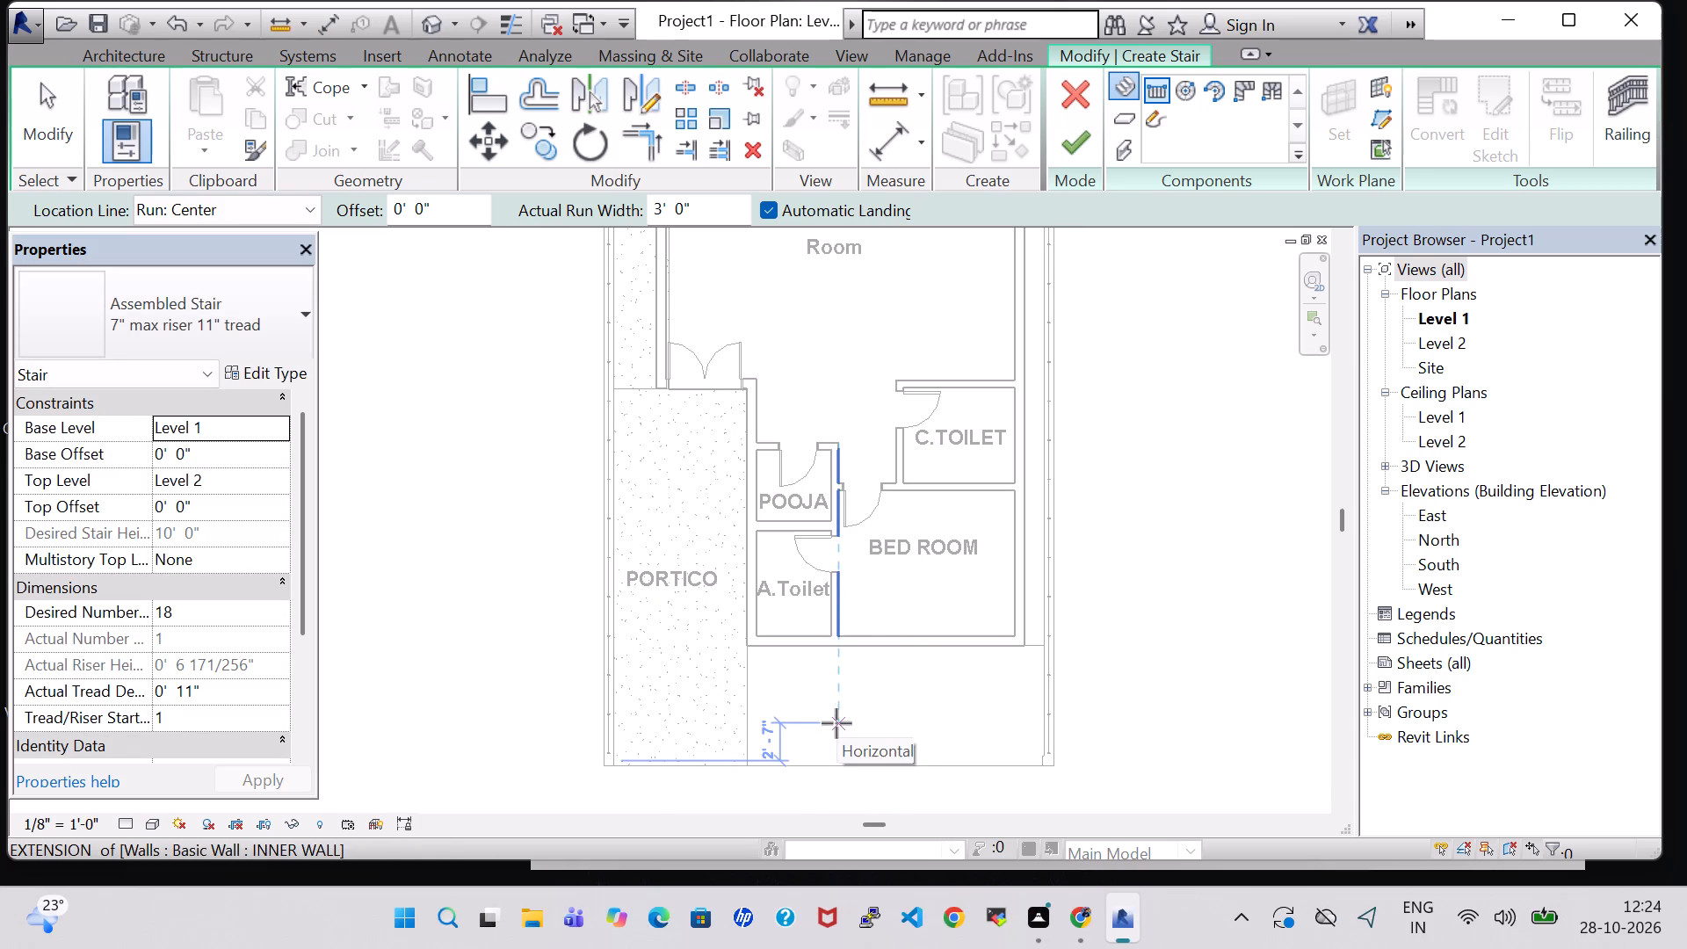
{"action": "left_click", "coordinate": [836, 723]}
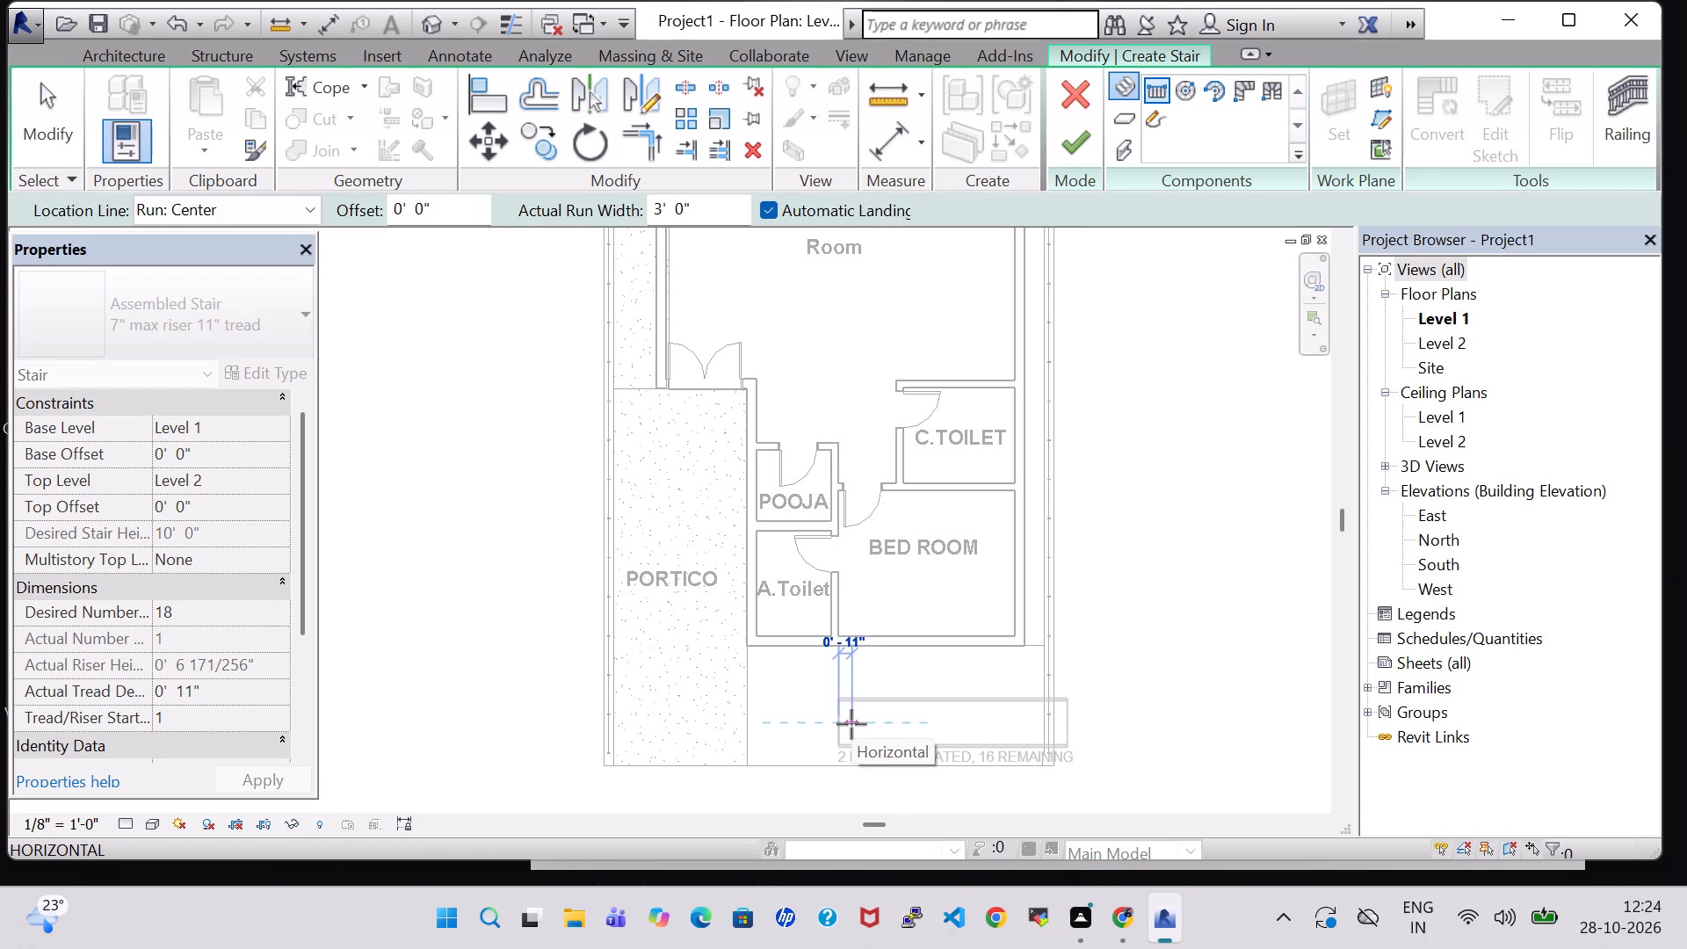
{"action": "key", "text": "Escape"}
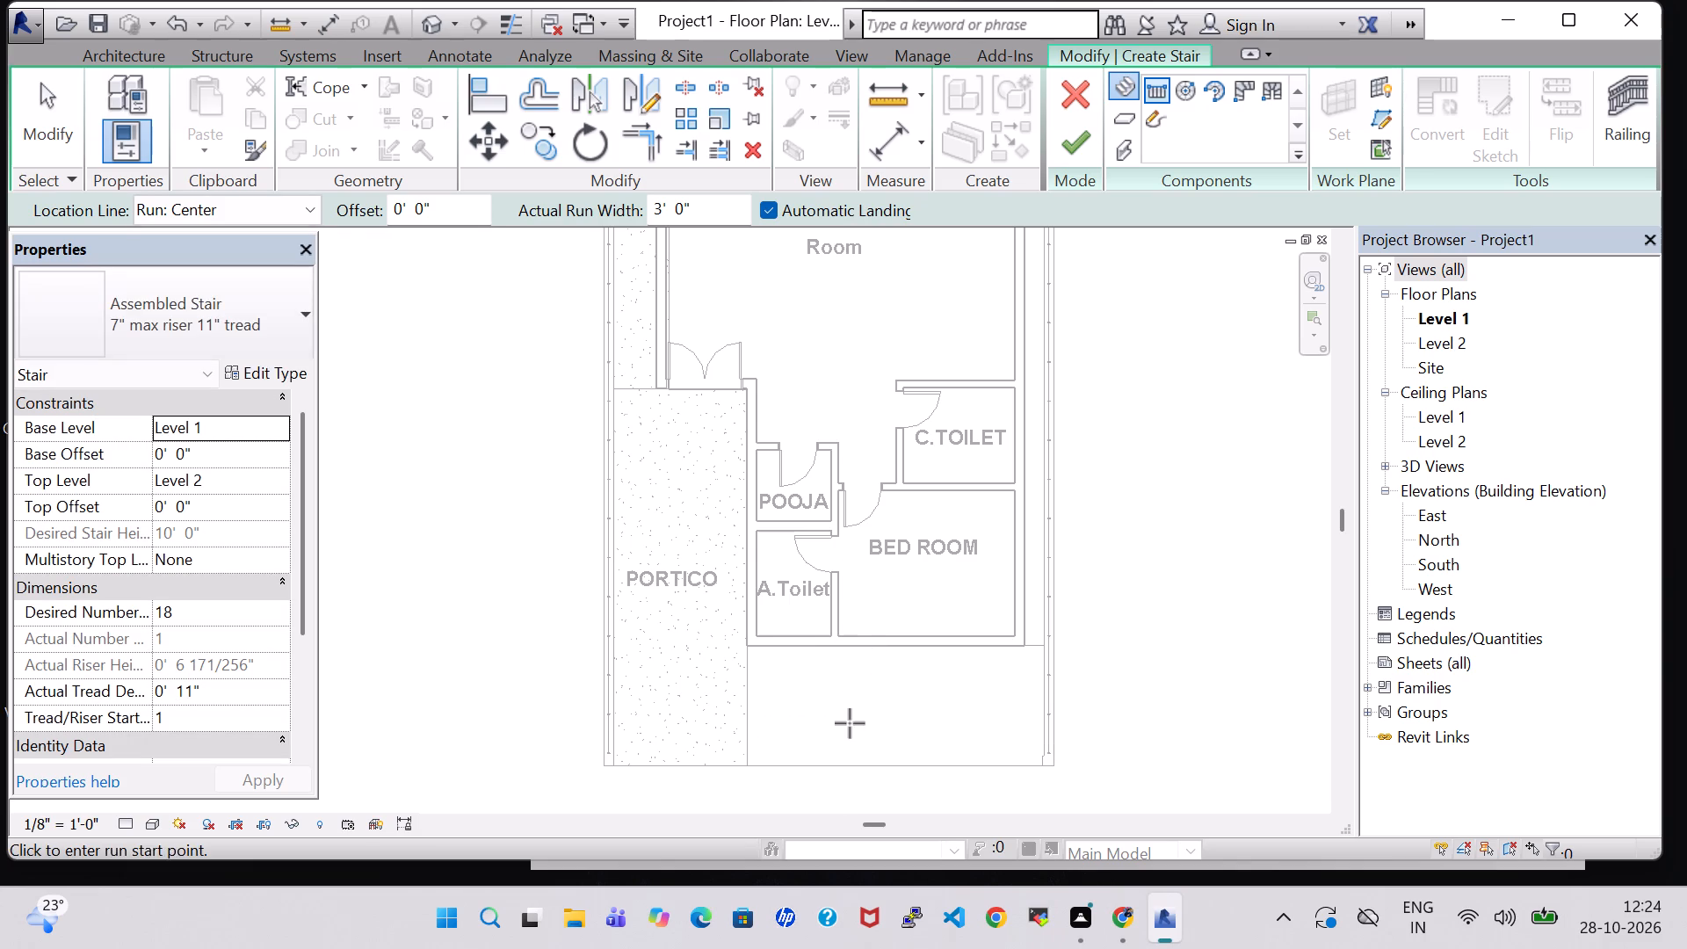
{"action": "left_click", "coordinate": [841, 728]}
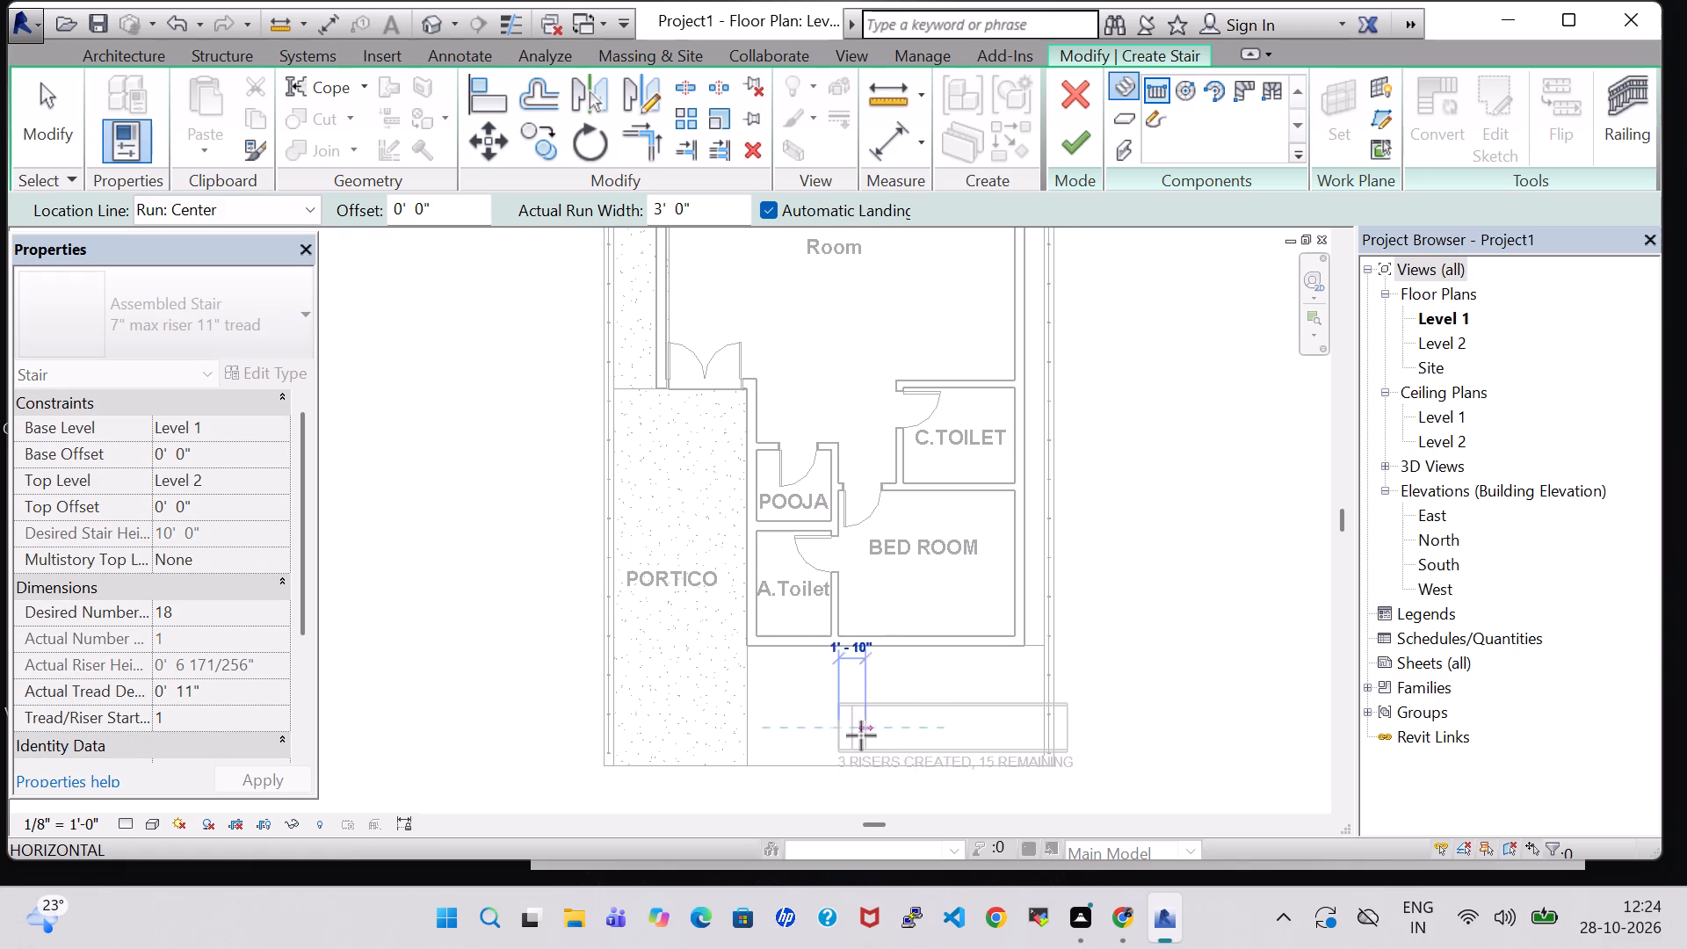
{"action": "key", "text": "Escape"}
{"action": "left_click", "coordinate": [842, 743]}
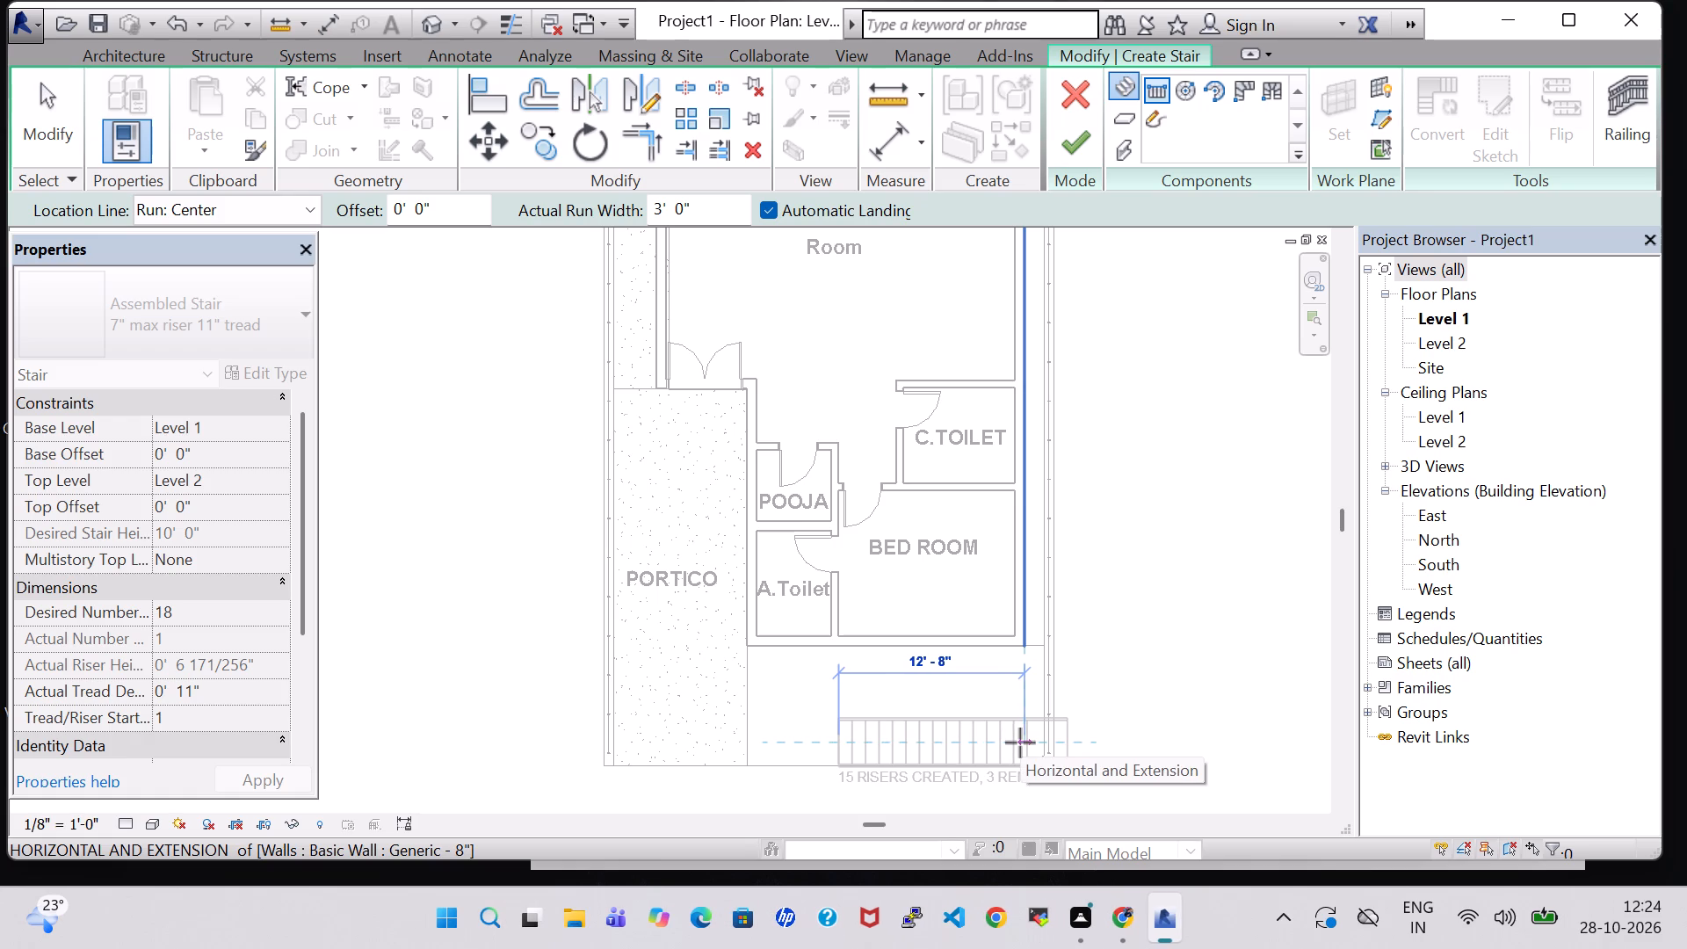
{"action": "left_click", "coordinate": [1020, 743]}
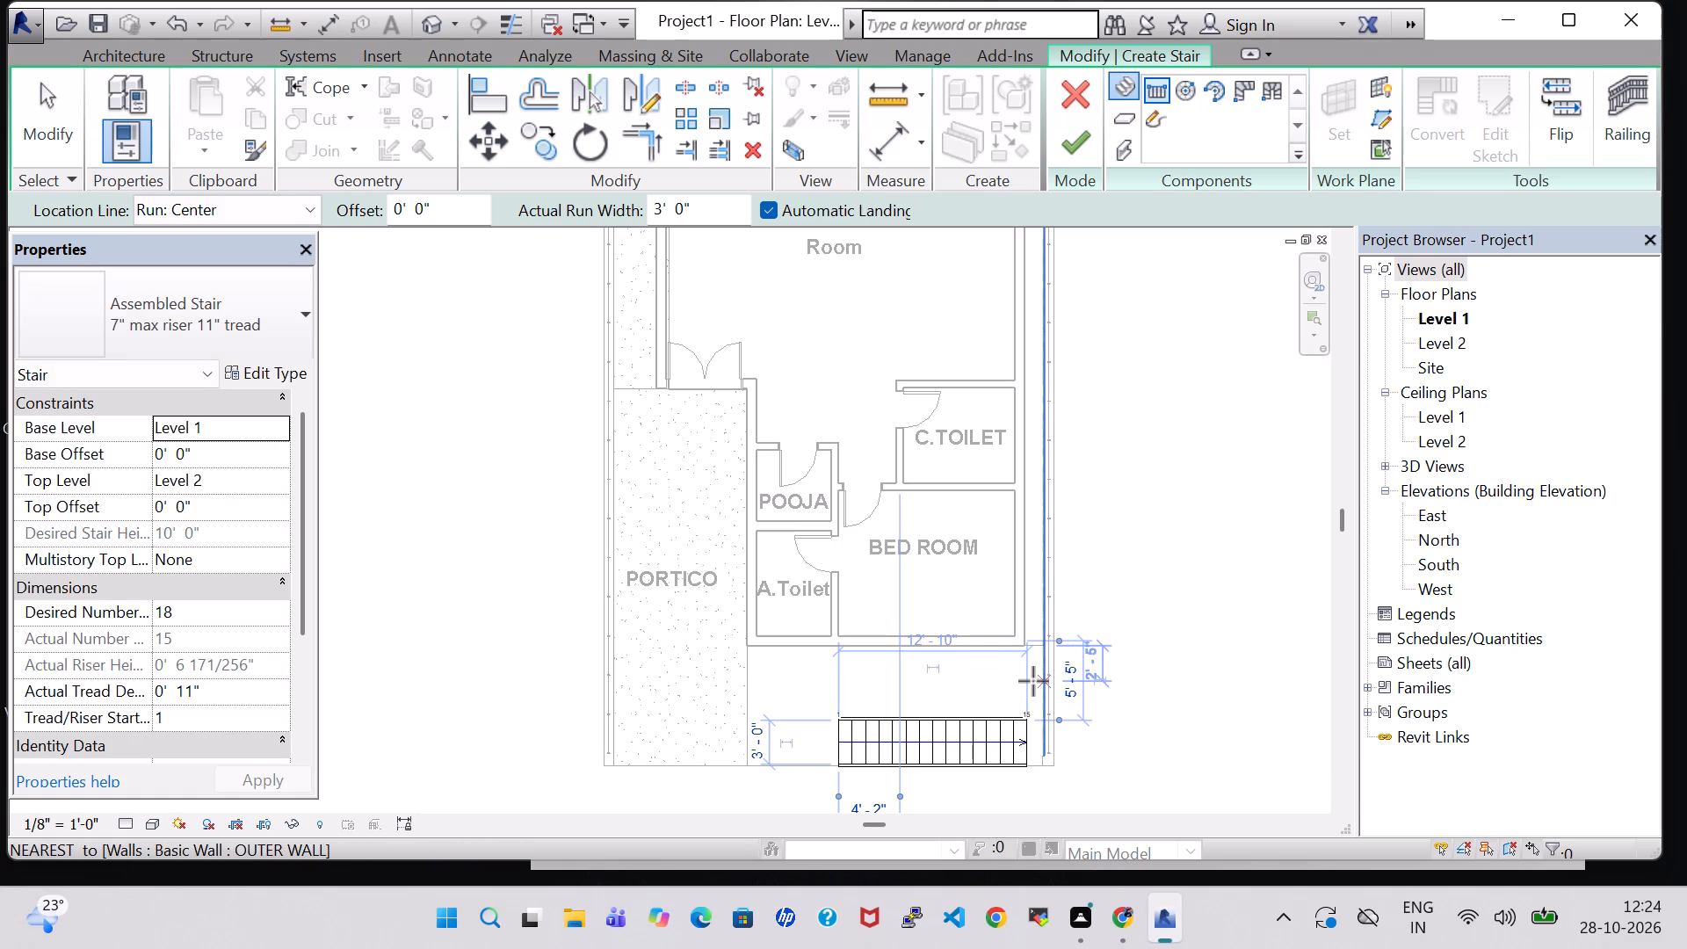
{"action": "key", "text": "Escape"}
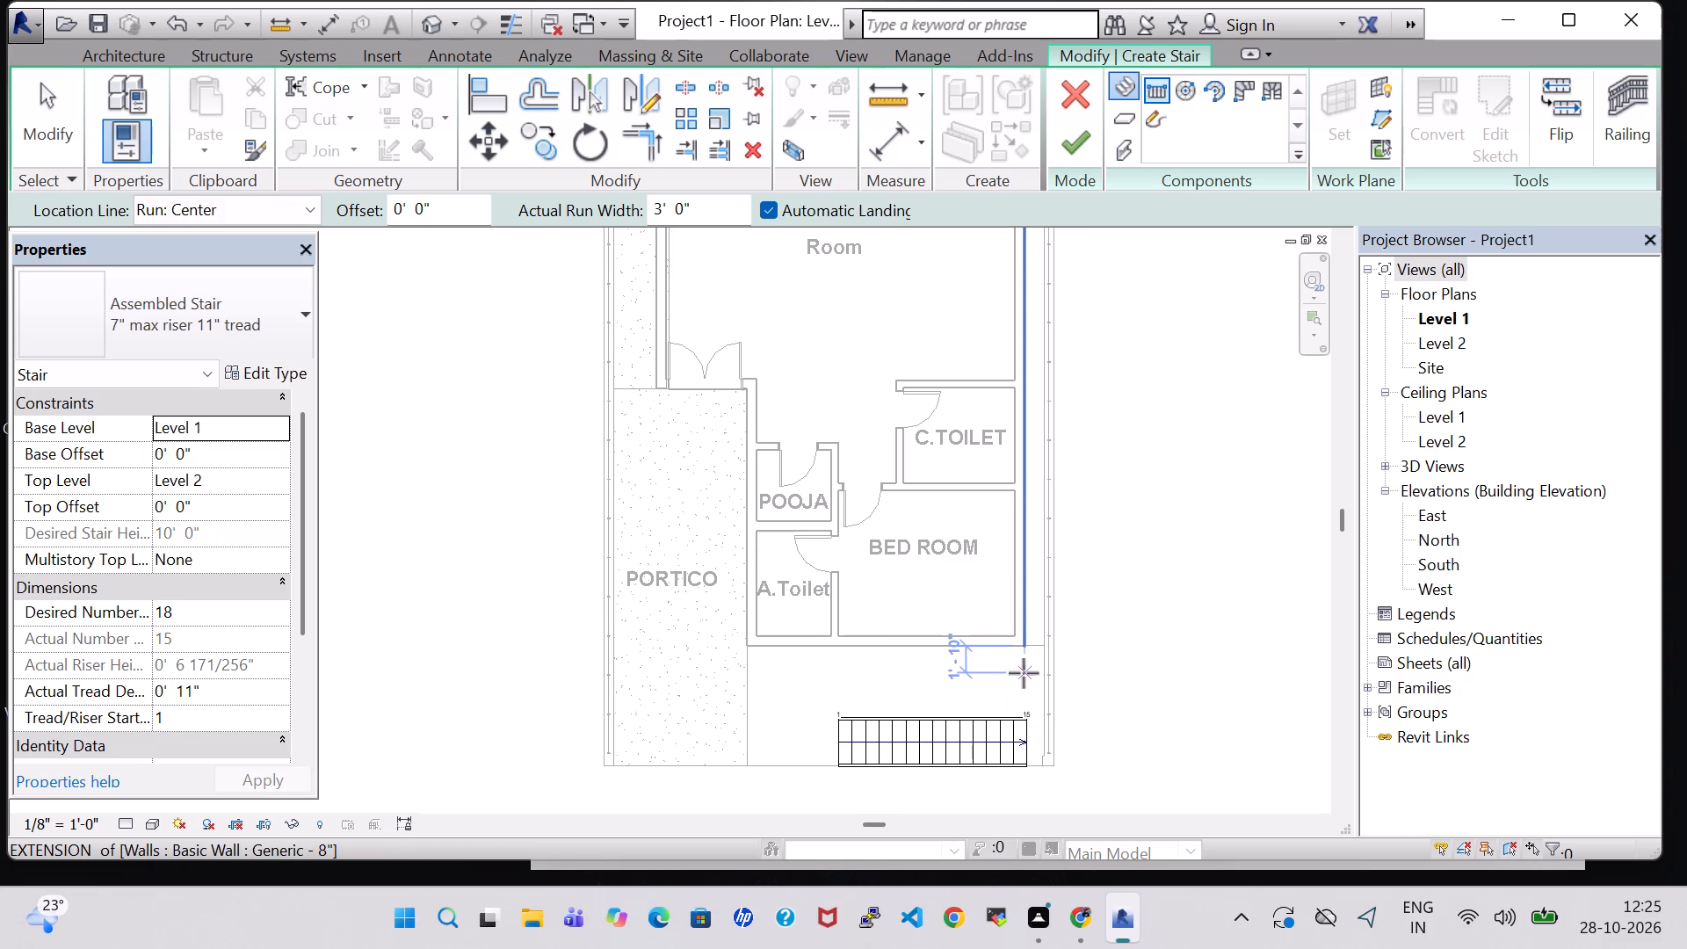
Draw a three-riser return run toward PORTICO with an automatic landing, starting on the side wall line about 2'-3" in front of BED ROOM.
{"action": "left_click", "coordinate": [1025, 675]}
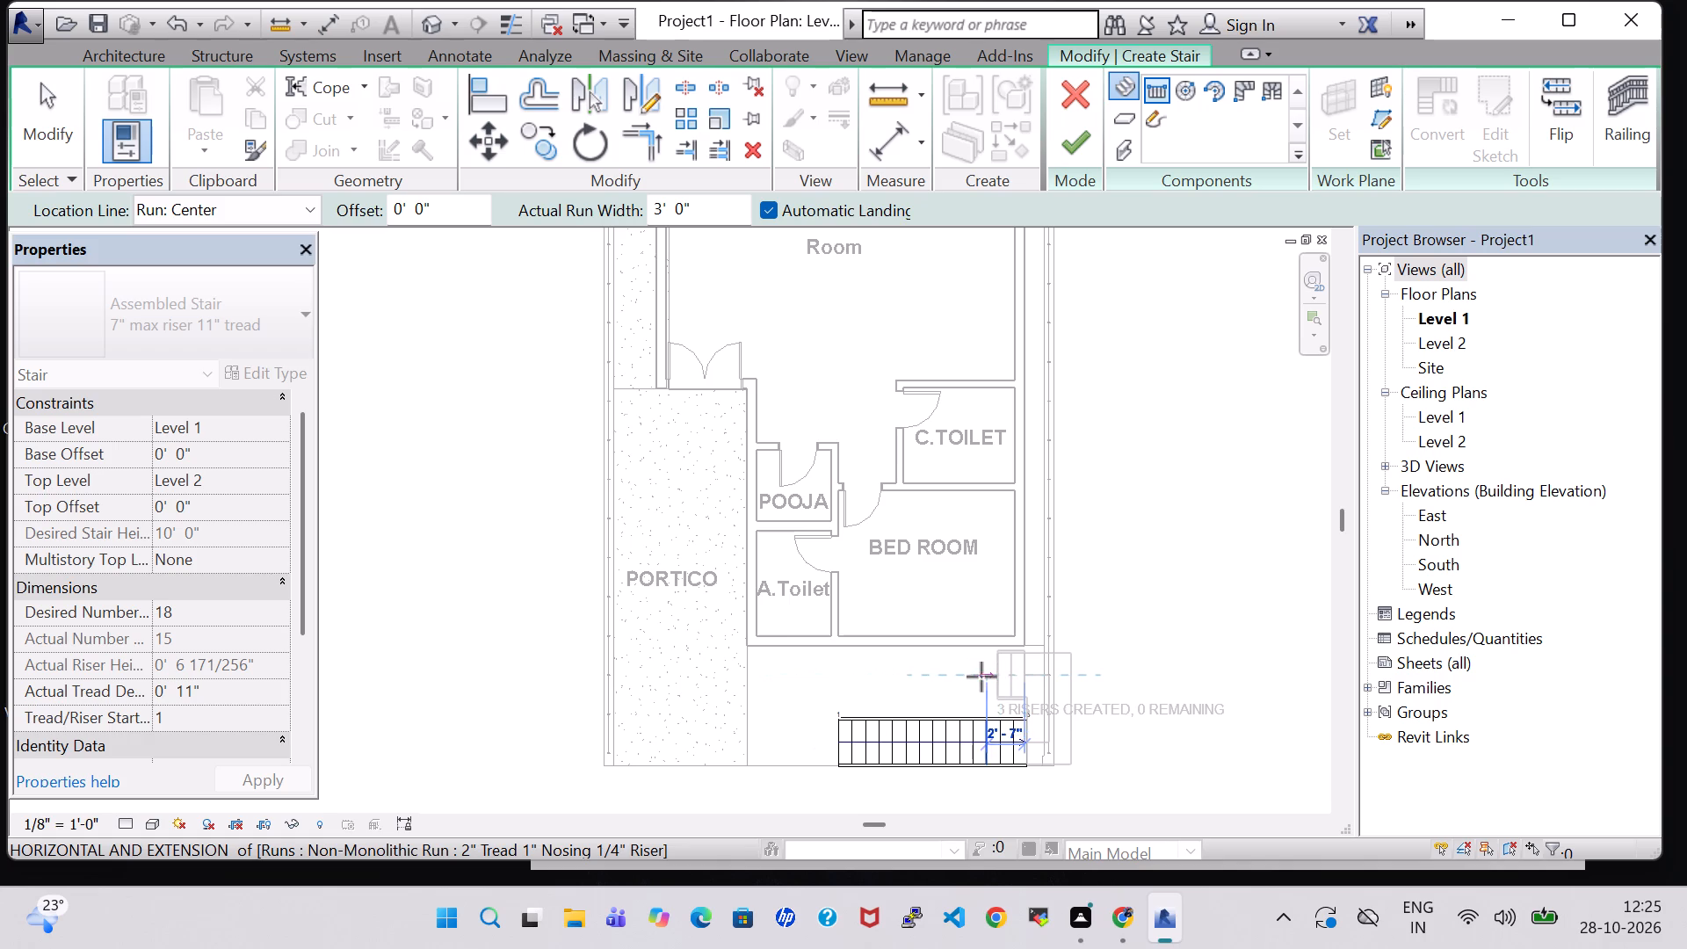
{"action": "key", "text": "Escape"}
{"action": "left_click", "coordinate": [992, 676]}
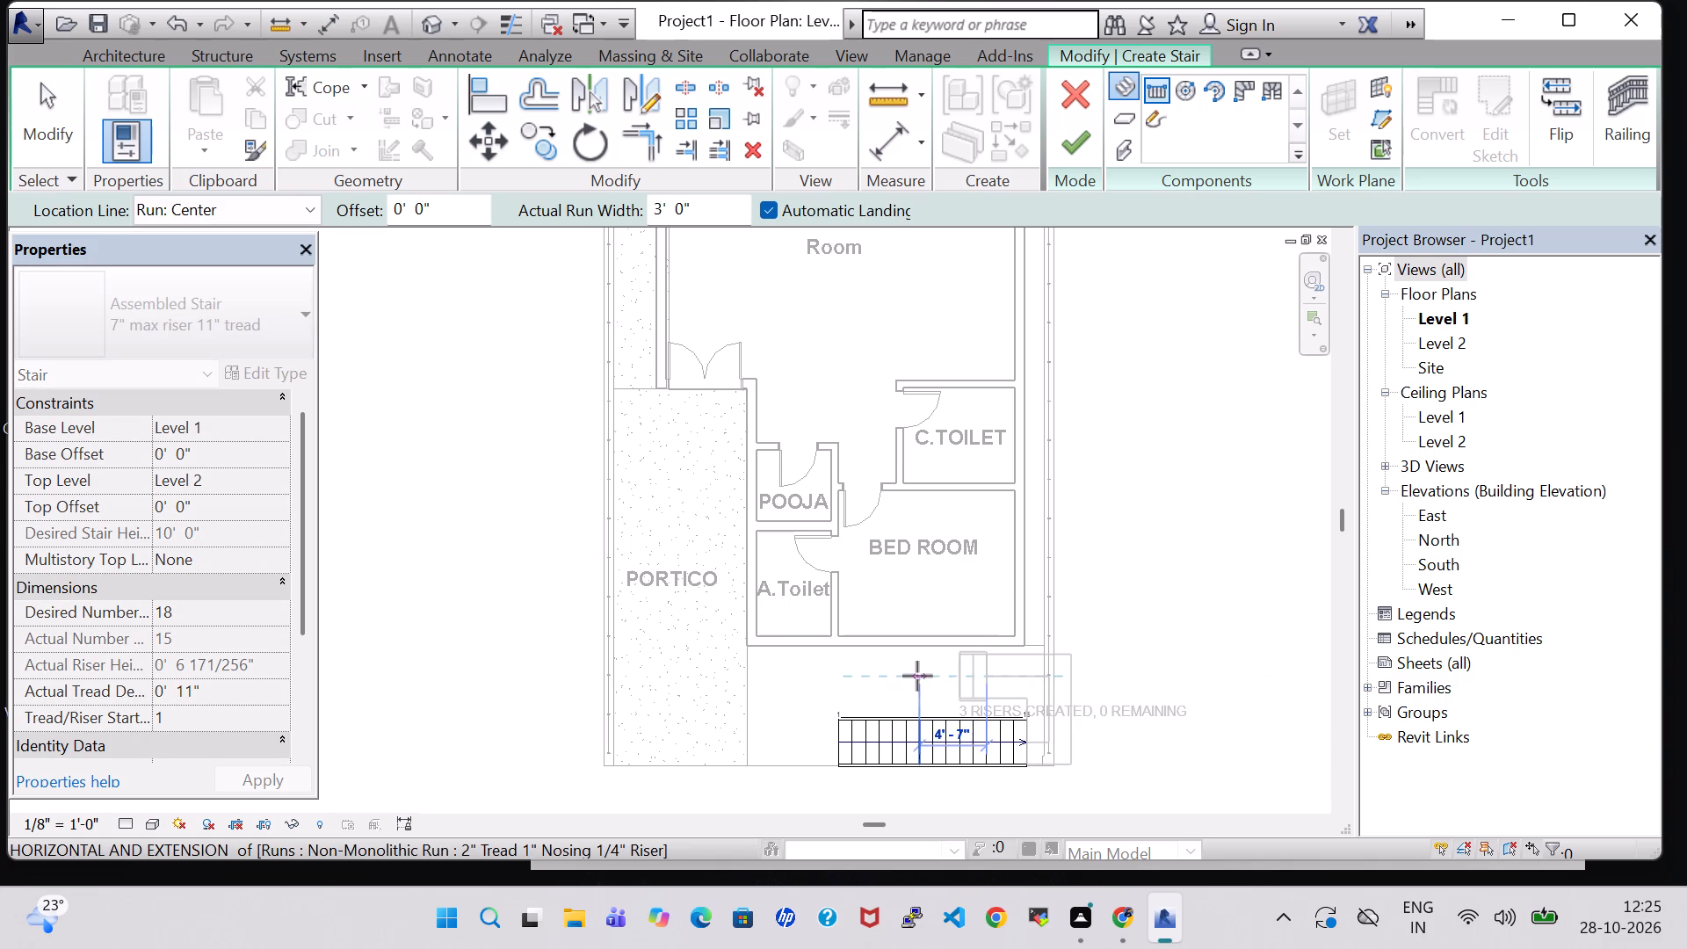
{"action": "key", "text": "Escape"}
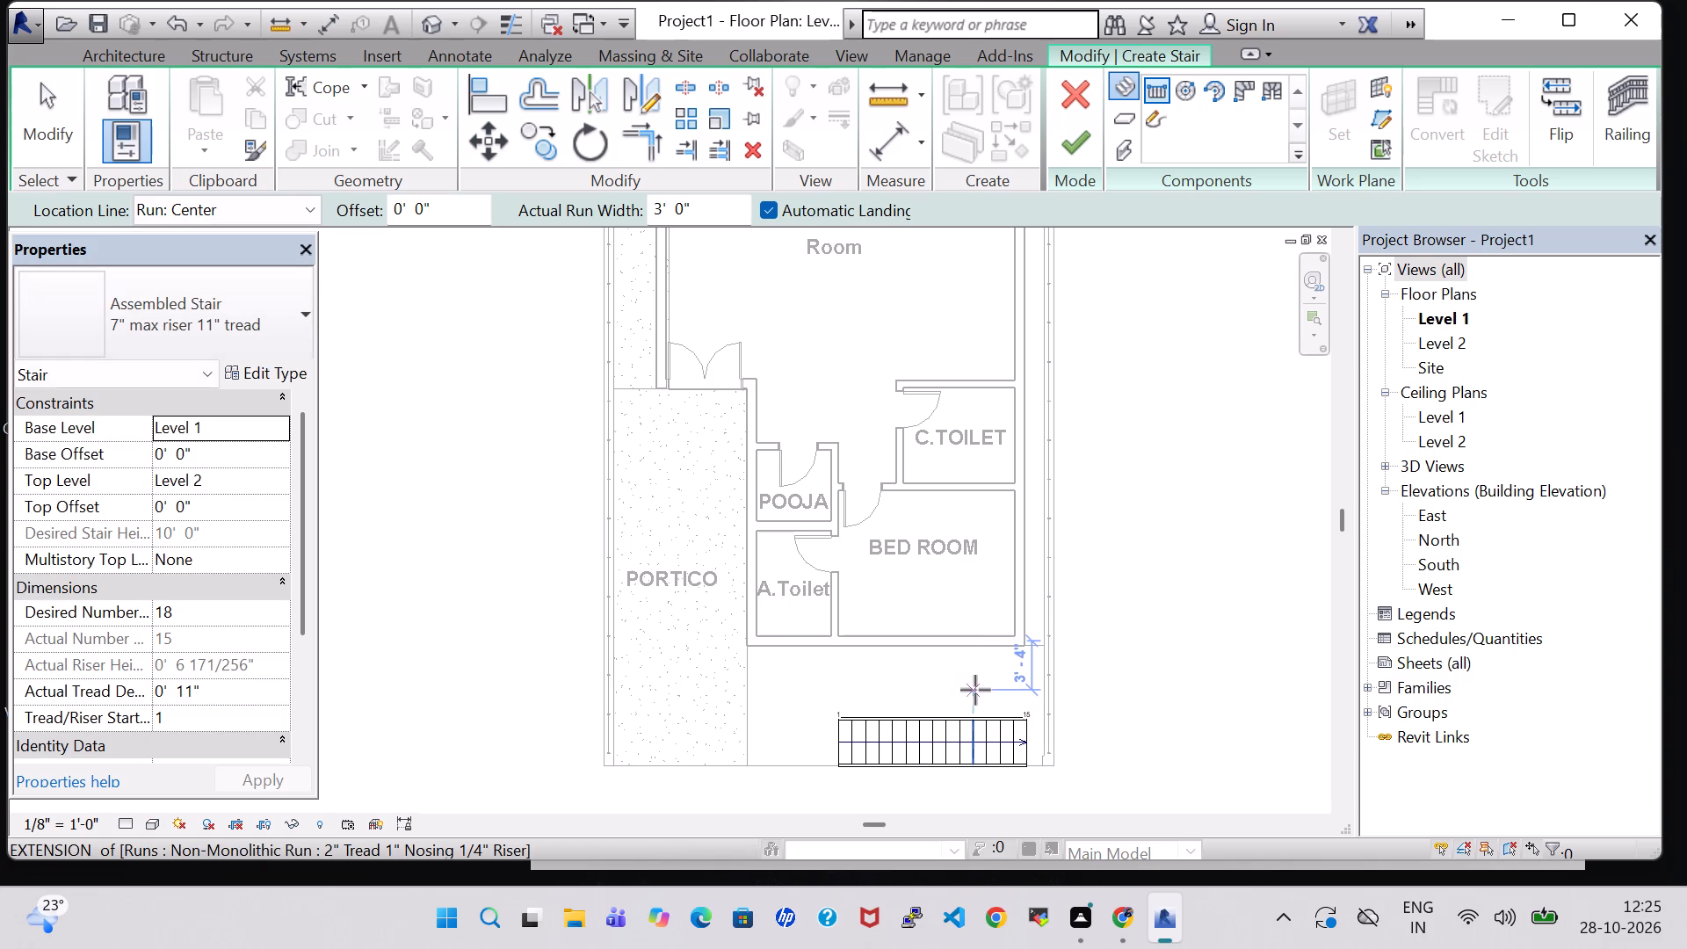
{"action": "left_click", "coordinate": [1021, 678]}
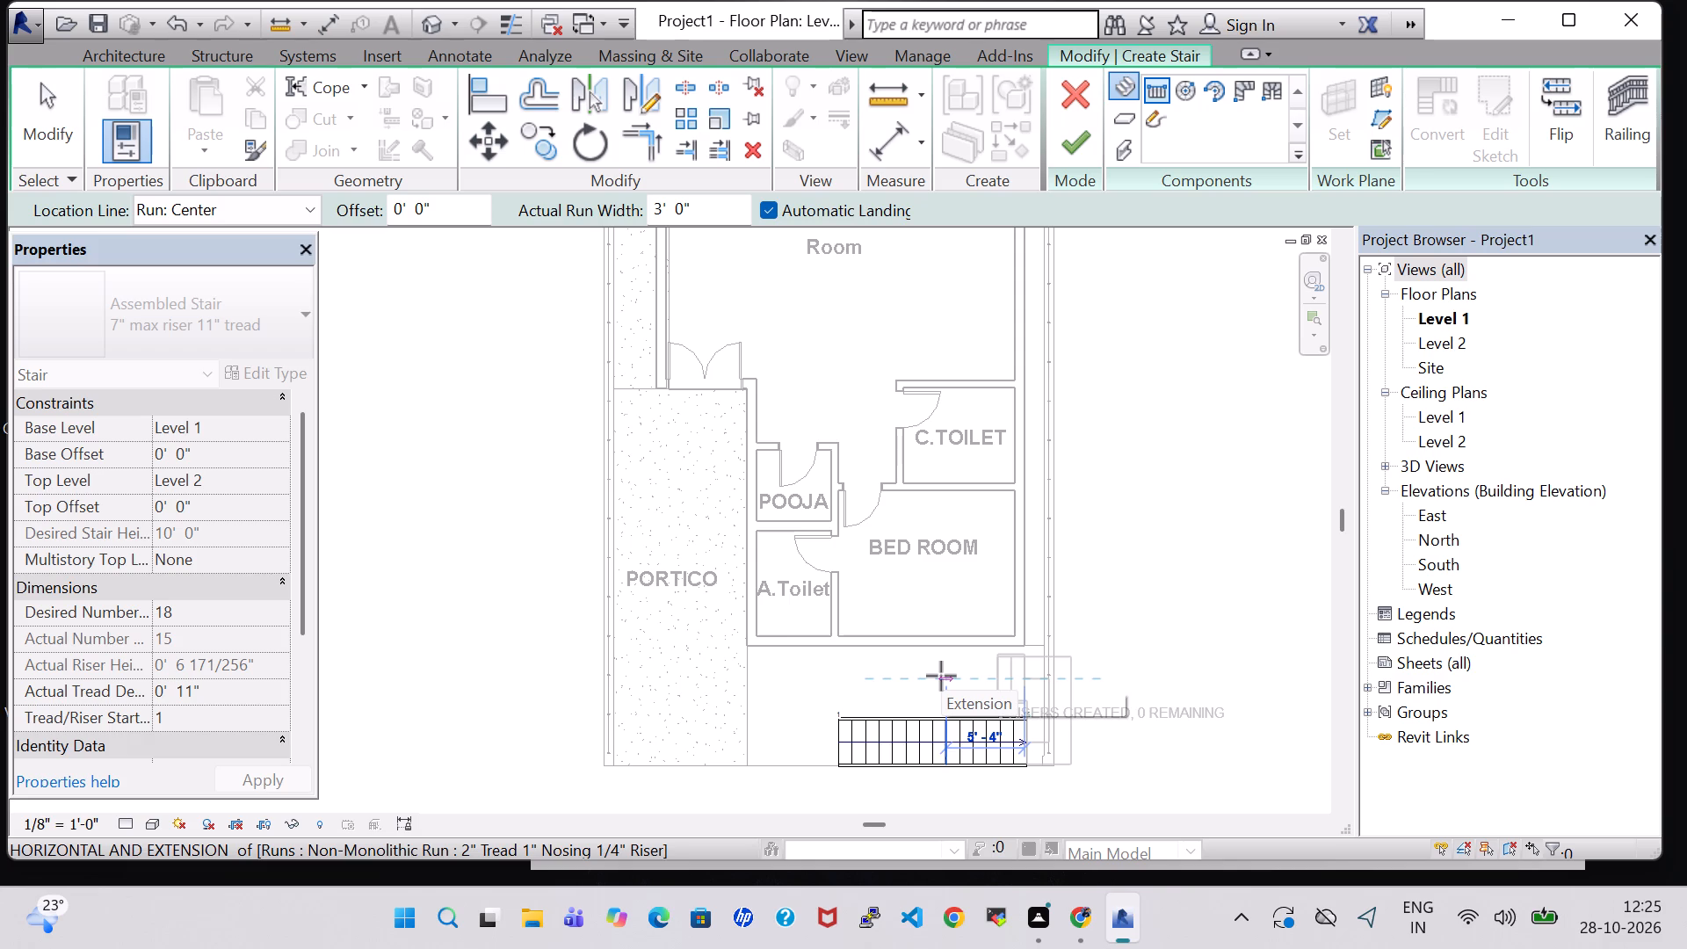
{"action": "left_click", "coordinate": [941, 676]}
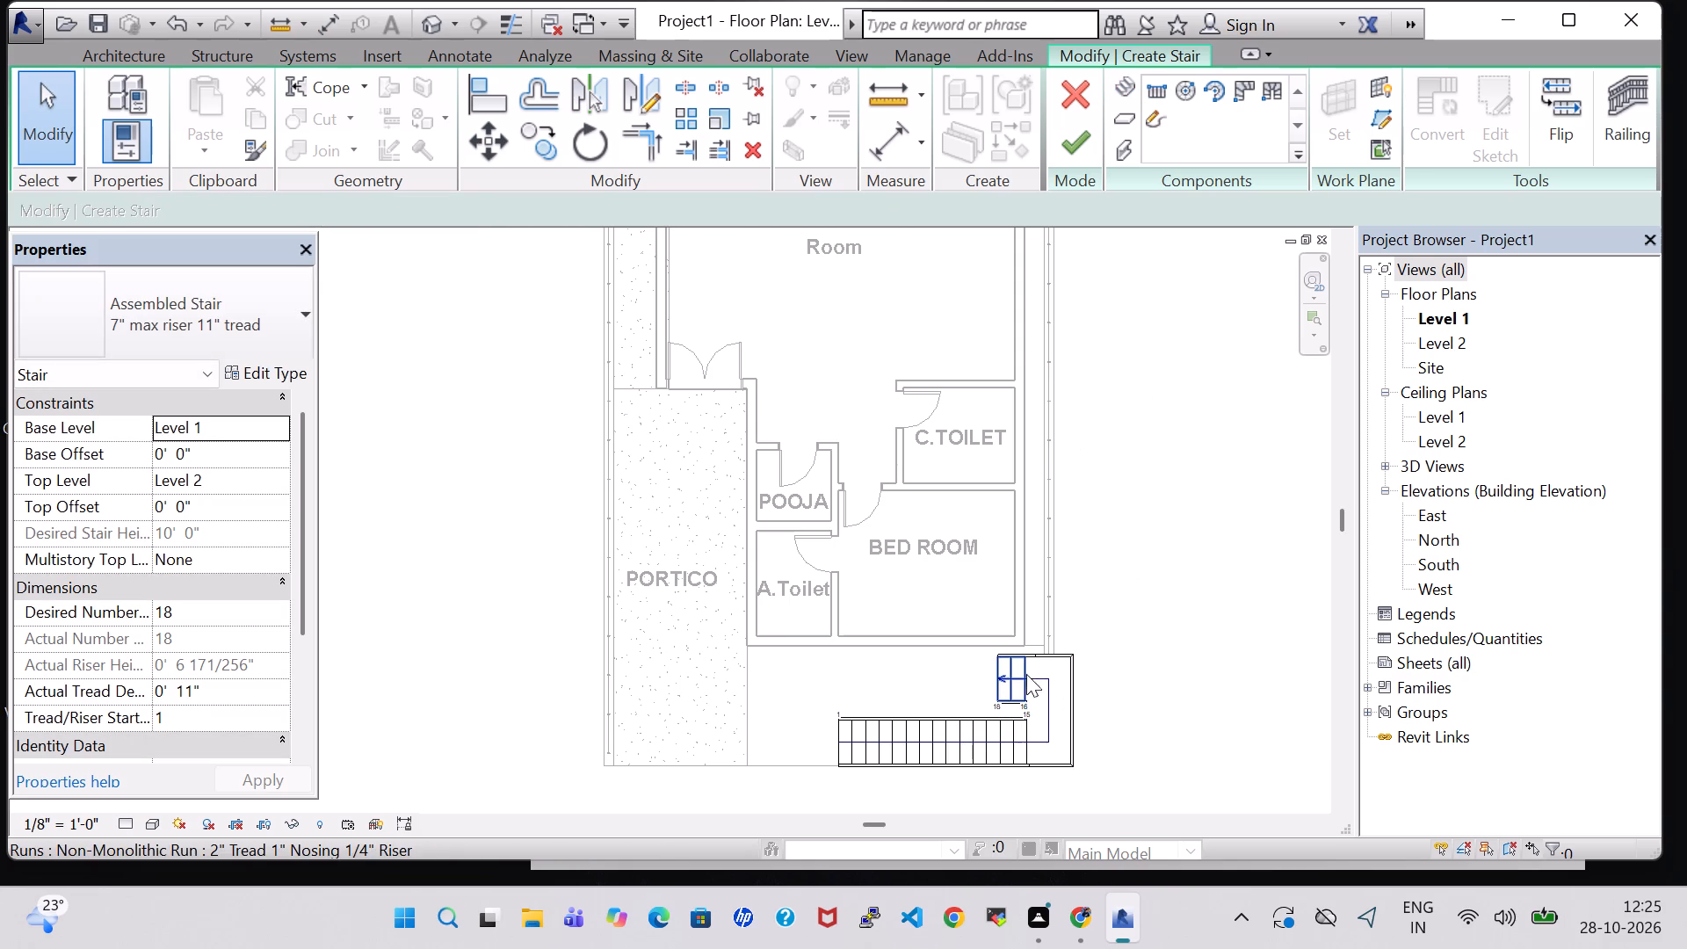
{"action": "left_click", "coordinate": [1208, 751]}
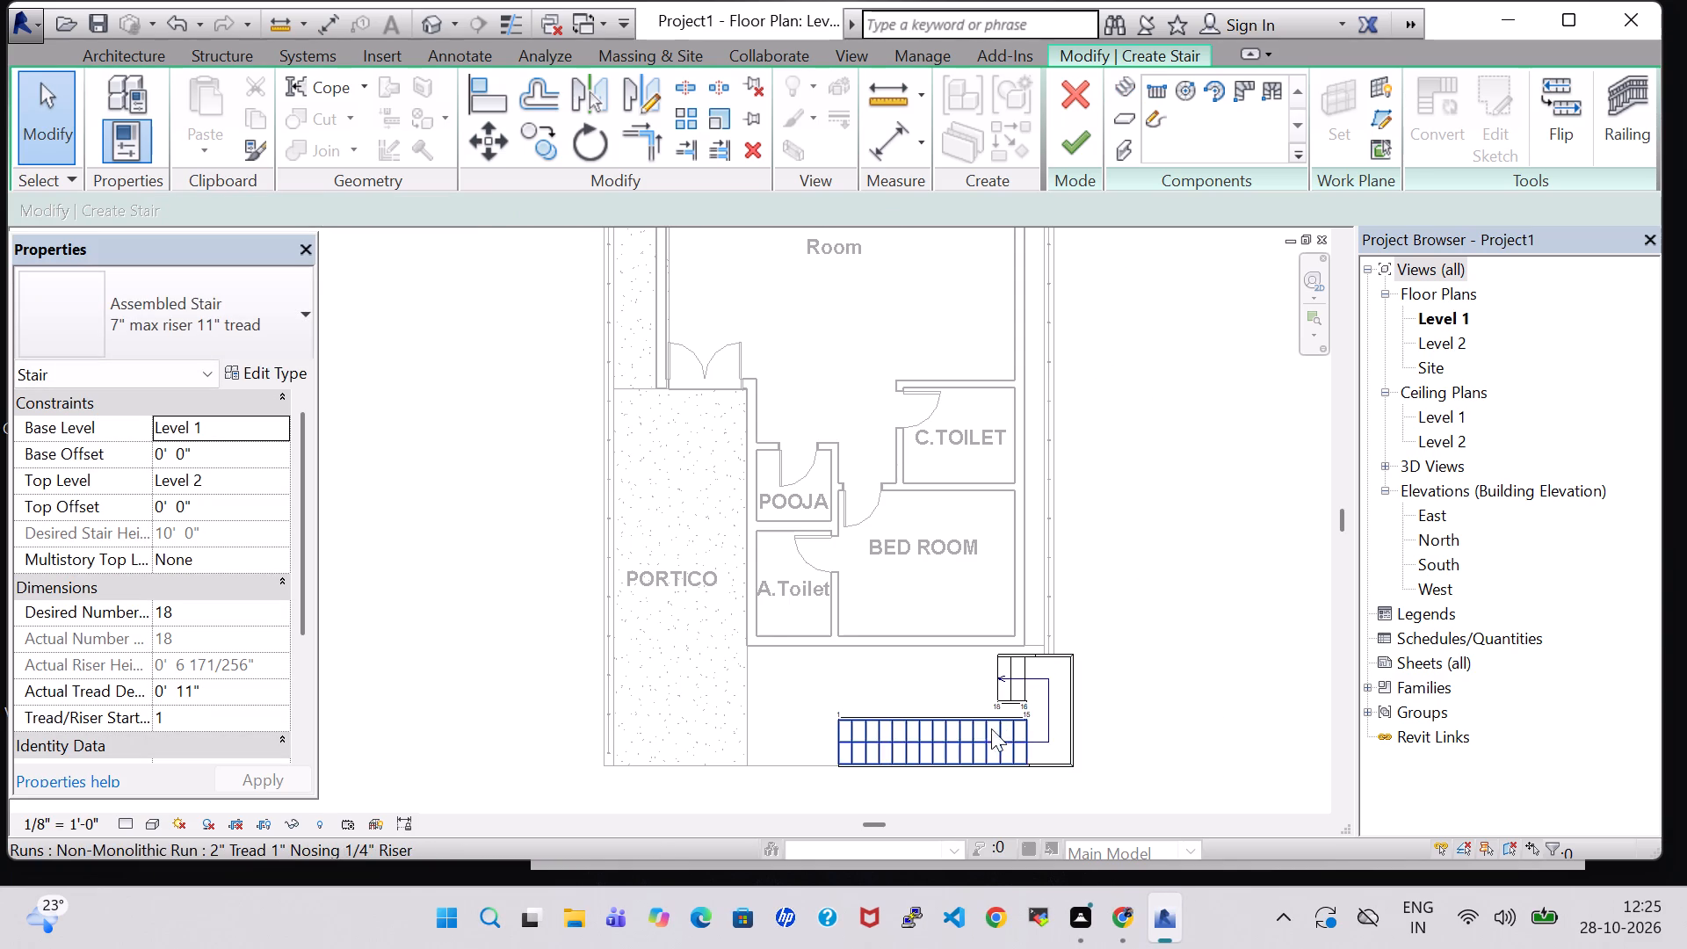
Nudge the landing with its runs ten increments toward PORTICO and one toward BED ROOM, aligning its outer edge with the house's side wall.
{"action": "key", "text": "Left"}
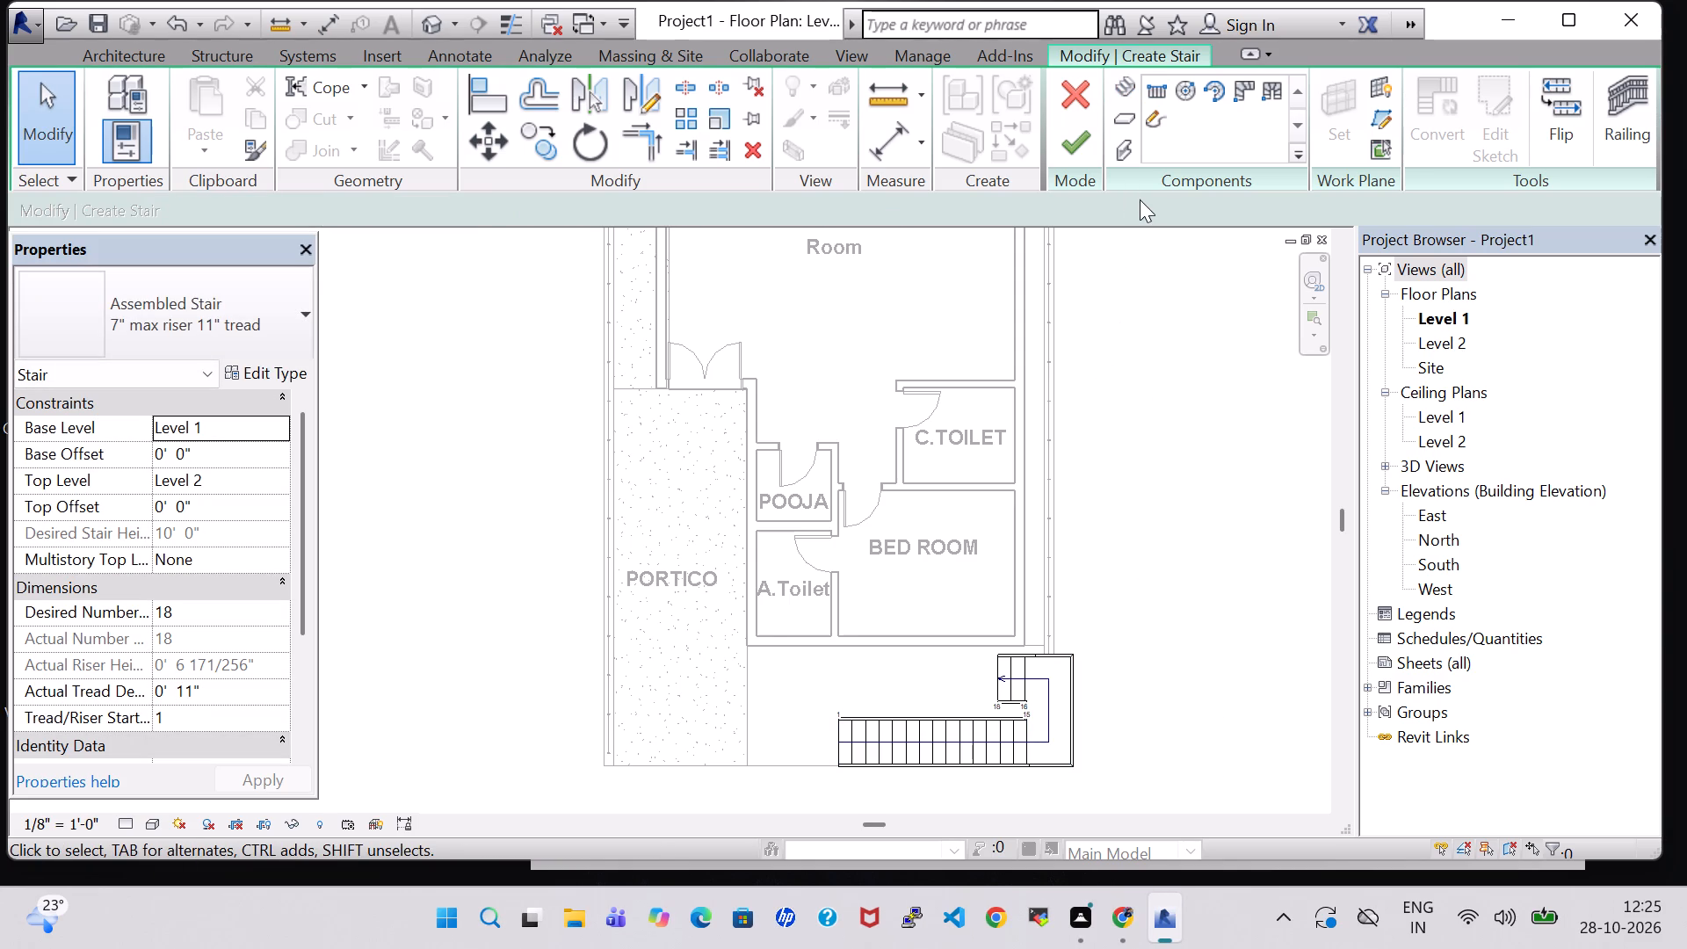
{"action": "key", "text": "Left"}
{"action": "key", "text": "Left"}
{"action": "left_click", "coordinate": [1079, 702]}
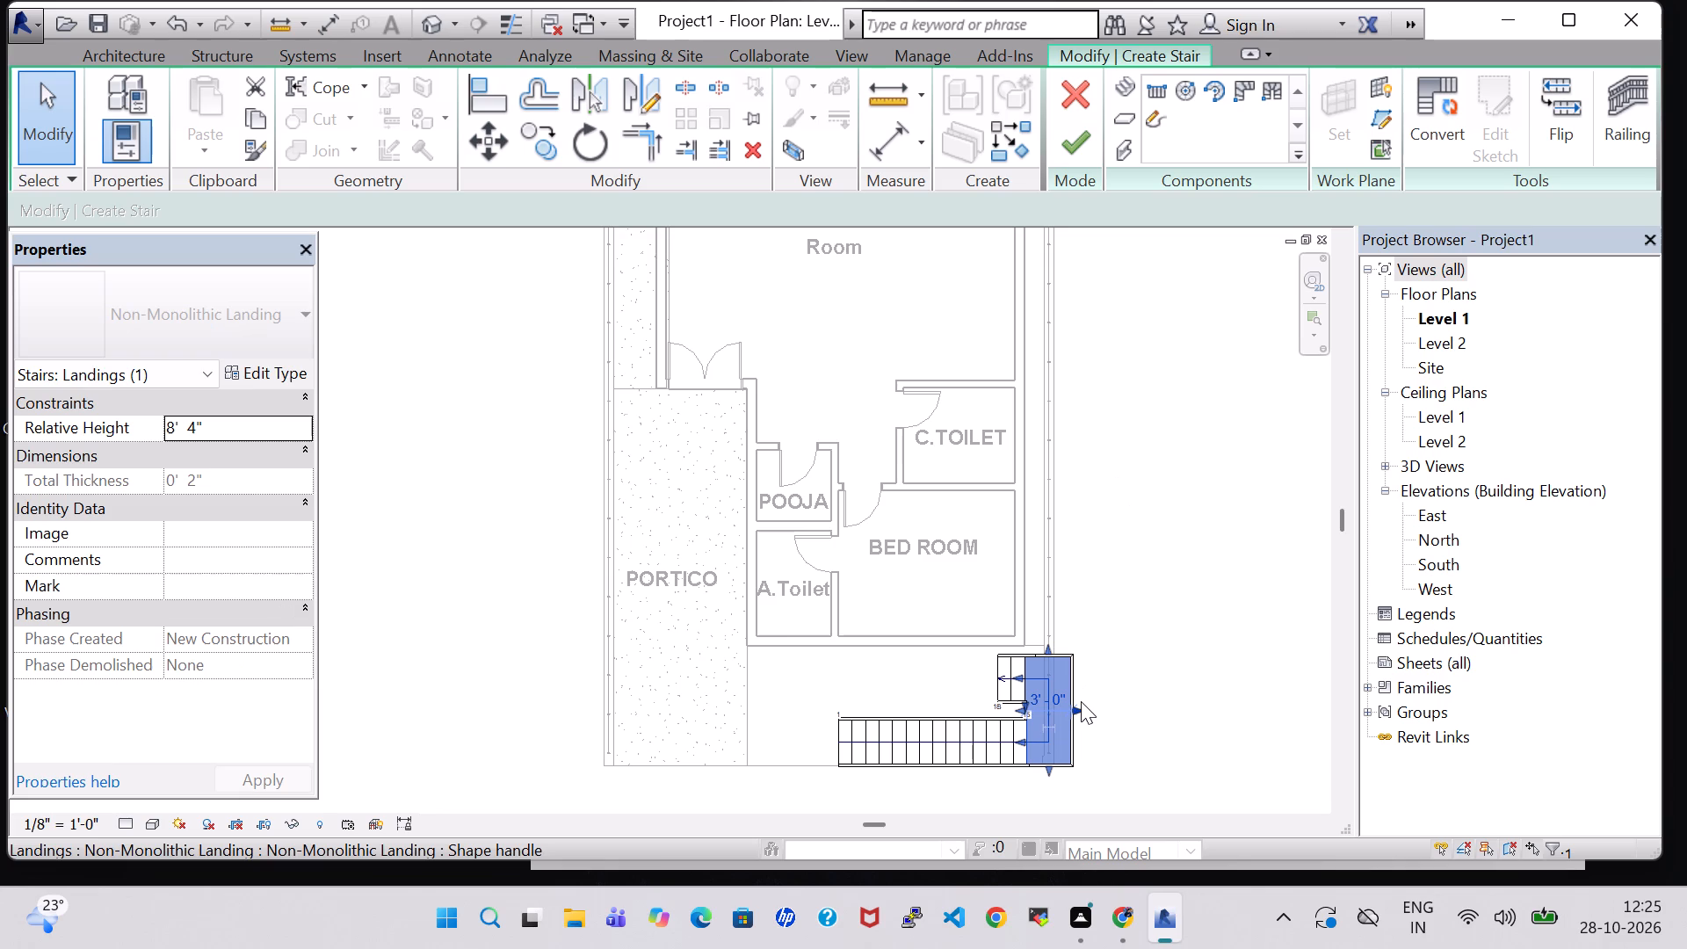
{"action": "key", "text": "Left"}
{"action": "key", "text": "Left"}
{"action": "key", "text": "Left"}
{"action": "key", "text": "Left"}
{"action": "key", "text": "Left"}
{"action": "key", "text": "Left"}
{"action": "key", "text": "Left"}
{"action": "key", "text": "Left"}
{"action": "key", "text": "Left"}
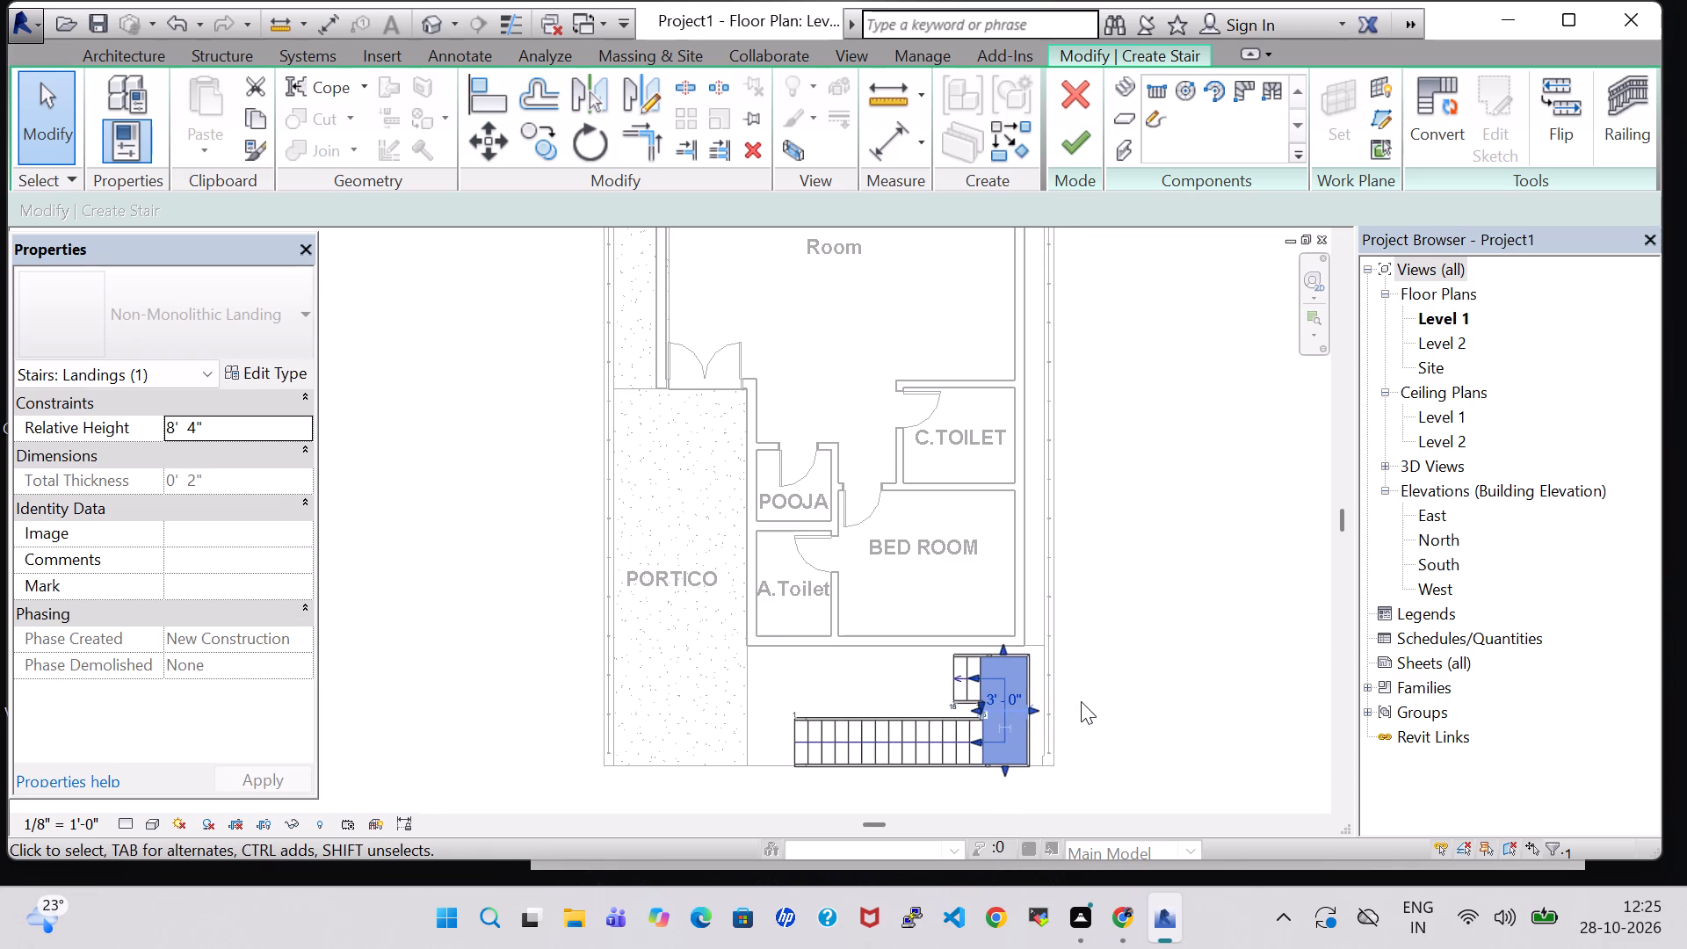
{"action": "key", "text": "Left"}
{"action": "key", "text": "Up"}
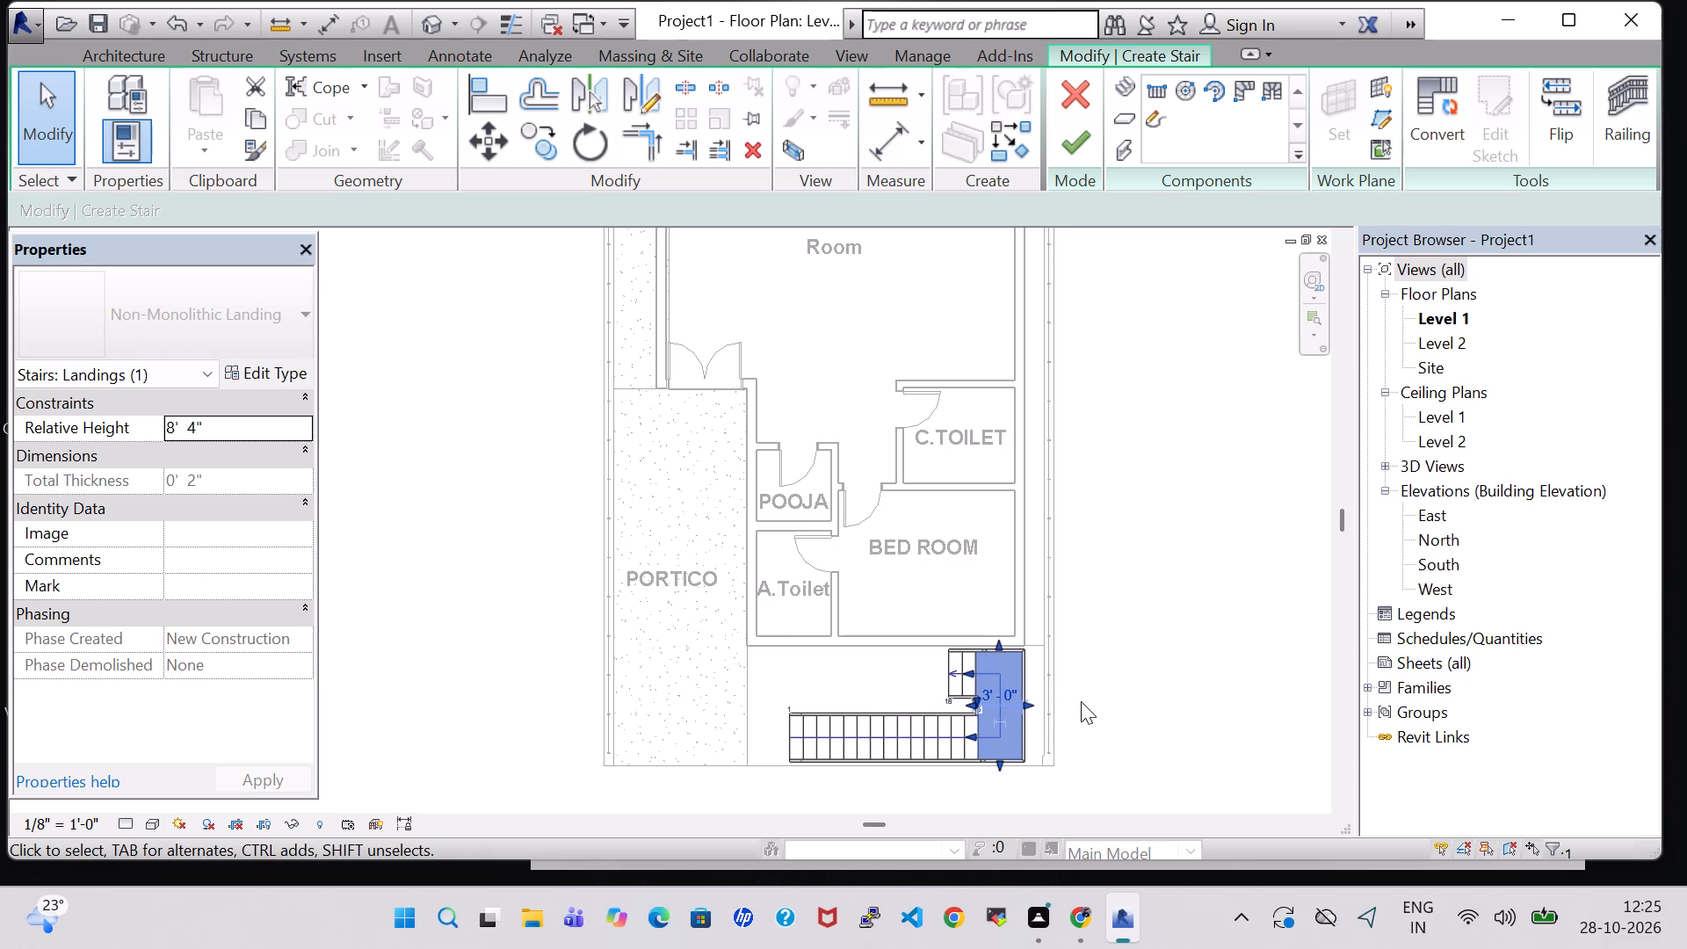
{"action": "key", "text": "Right"}
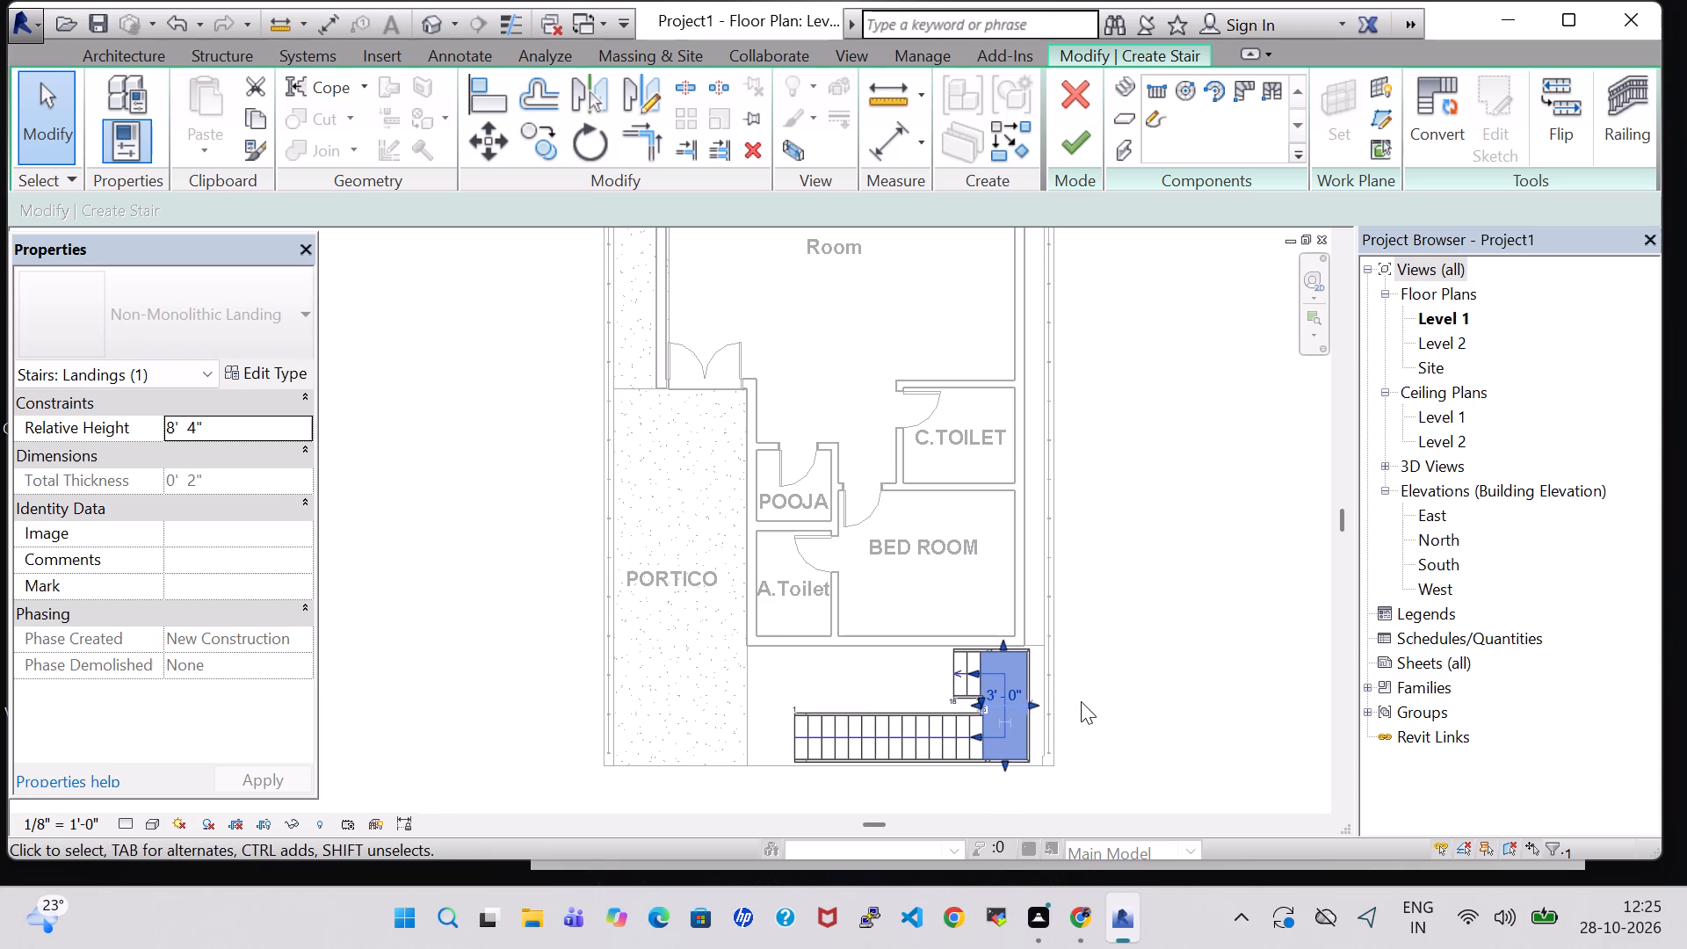
{"action": "key", "text": "Left"}
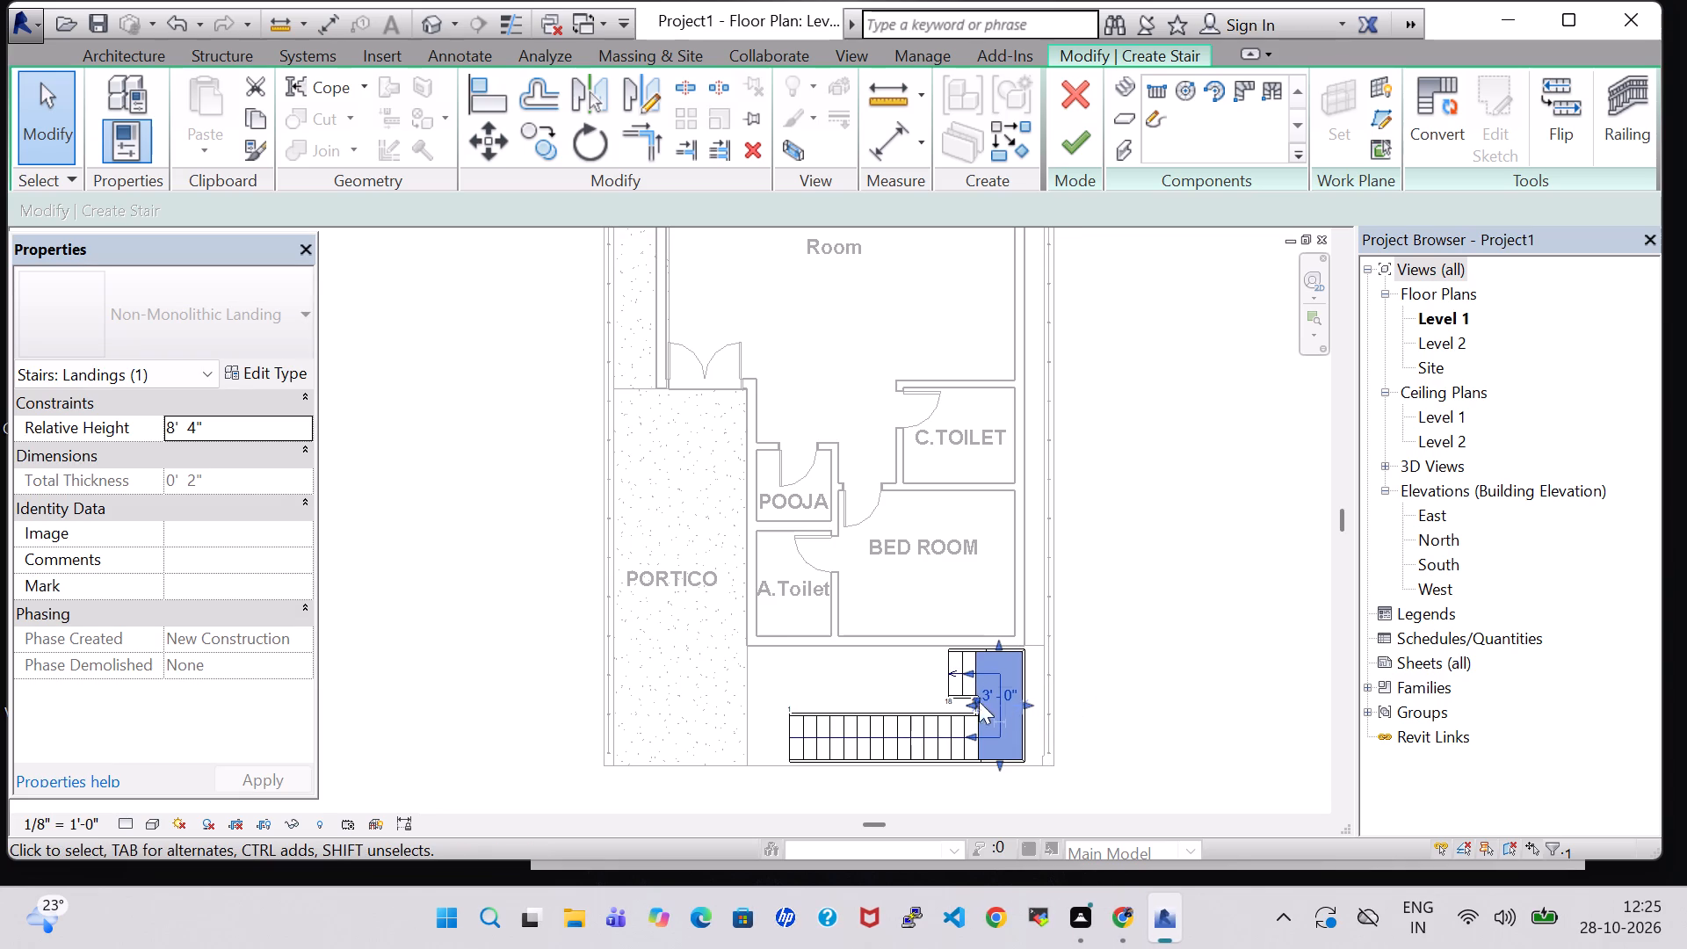
{"action": "left_click", "coordinate": [1168, 654]}
Shorten the long lower run from its PORTICO end to 11 risers.
{"action": "double_click", "coordinate": [865, 735]}
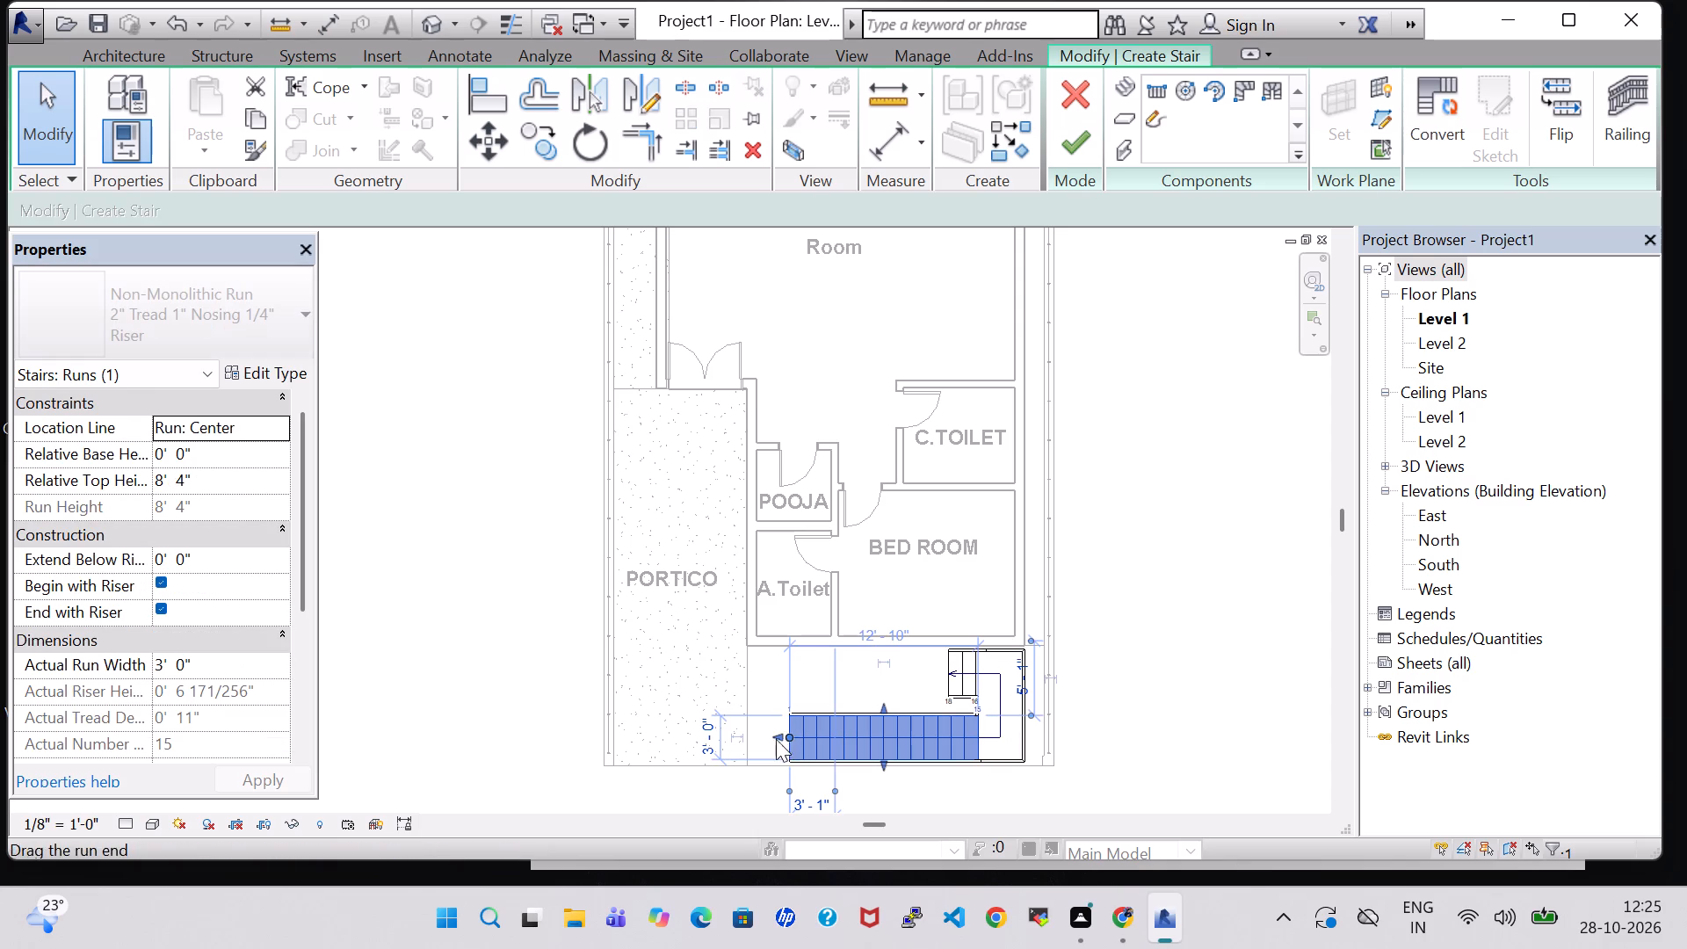
{"action": "left_click_drag", "start_coordinate": [786, 736], "coordinate": [846, 741]}
{"action": "left_click", "coordinate": [1098, 665]}
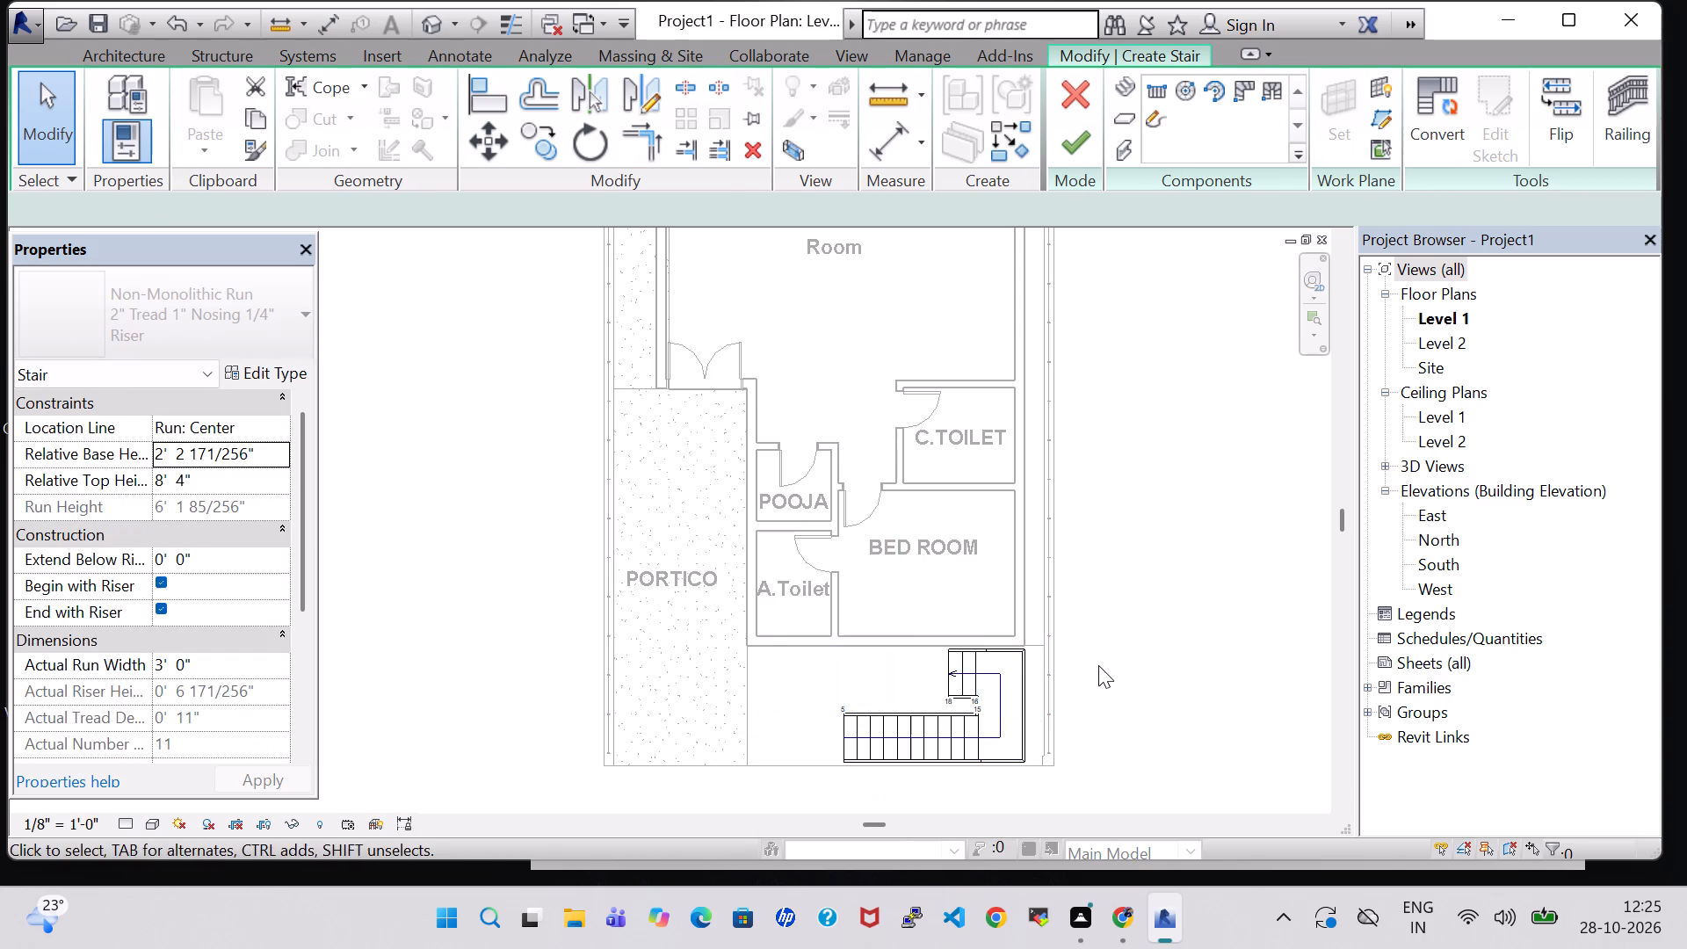
Extend the short return run beside BED ROOM toward PORTICO to 6 risers.
{"action": "double_click", "coordinate": [969, 670]}
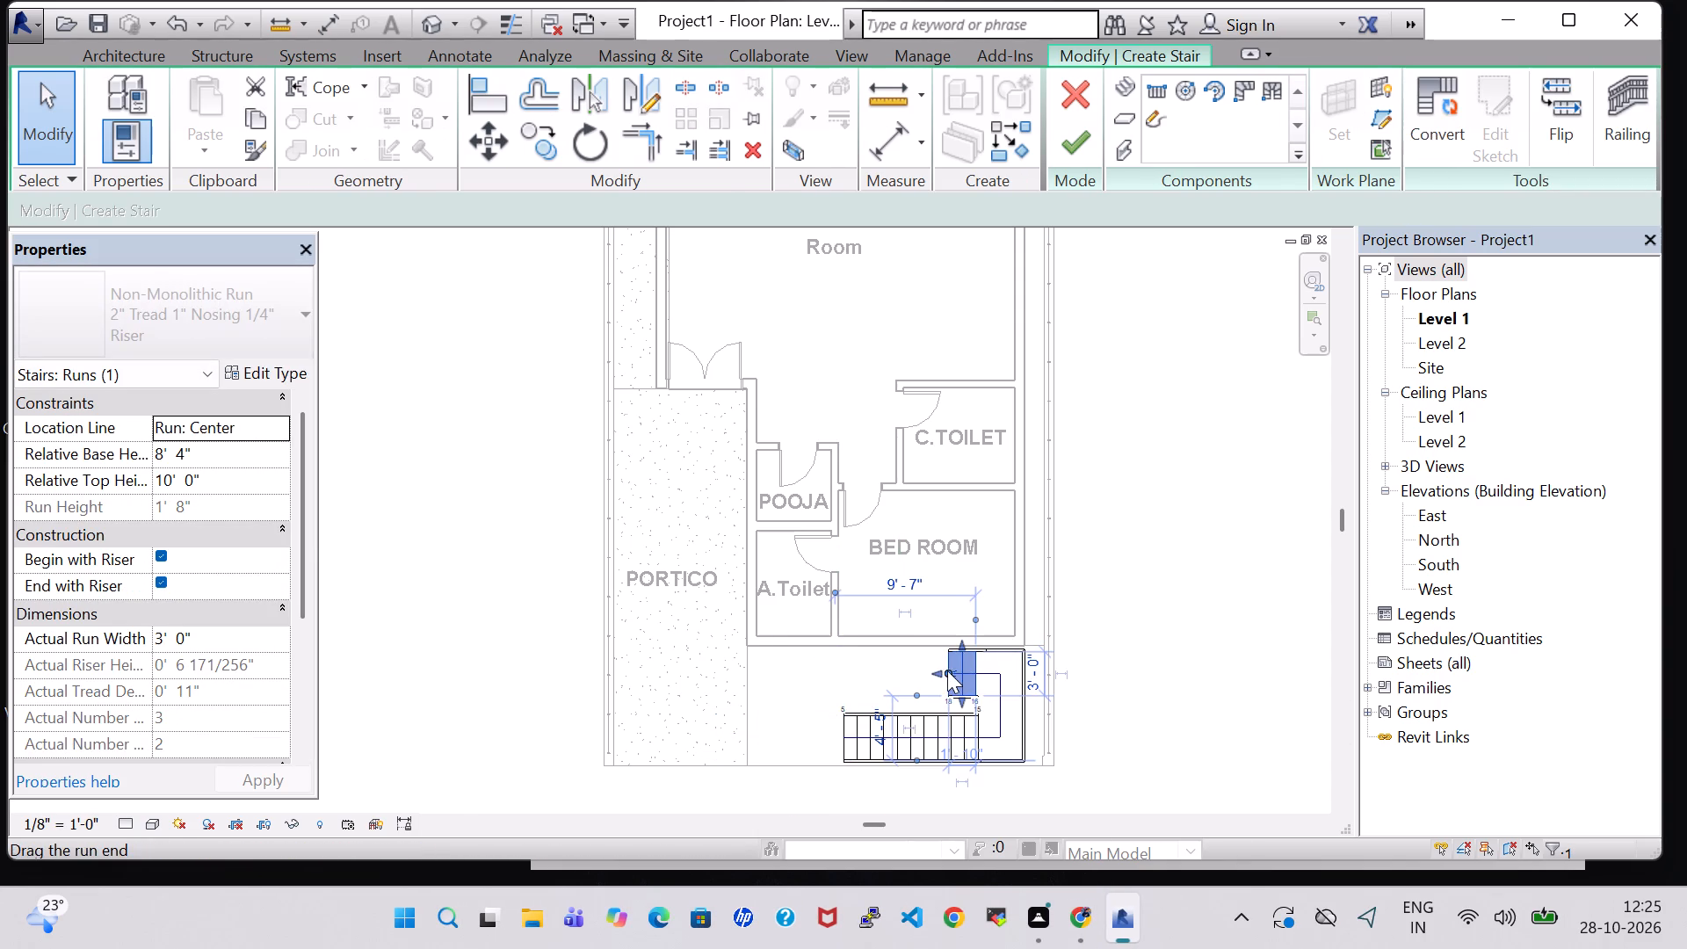
{"action": "left_click_drag", "start_coordinate": [947, 670], "coordinate": [910, 670]}
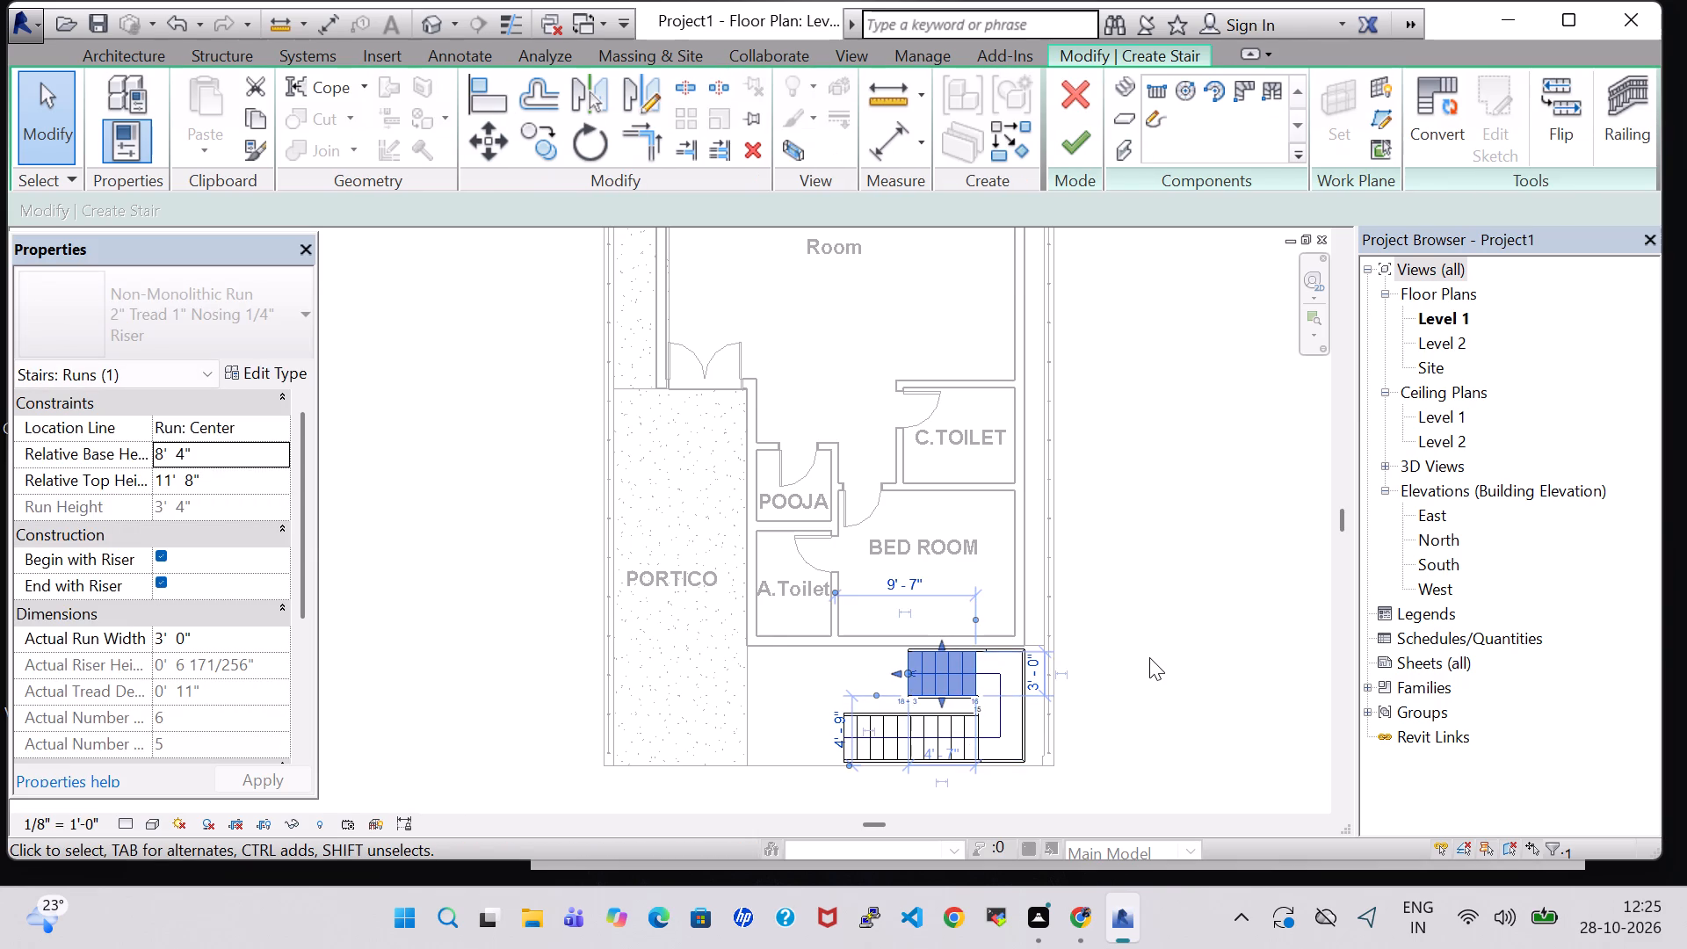
Finish the stair edit, keeping the long lower run, the landing and the short return run.
{"action": "left_click", "coordinate": [1177, 618]}
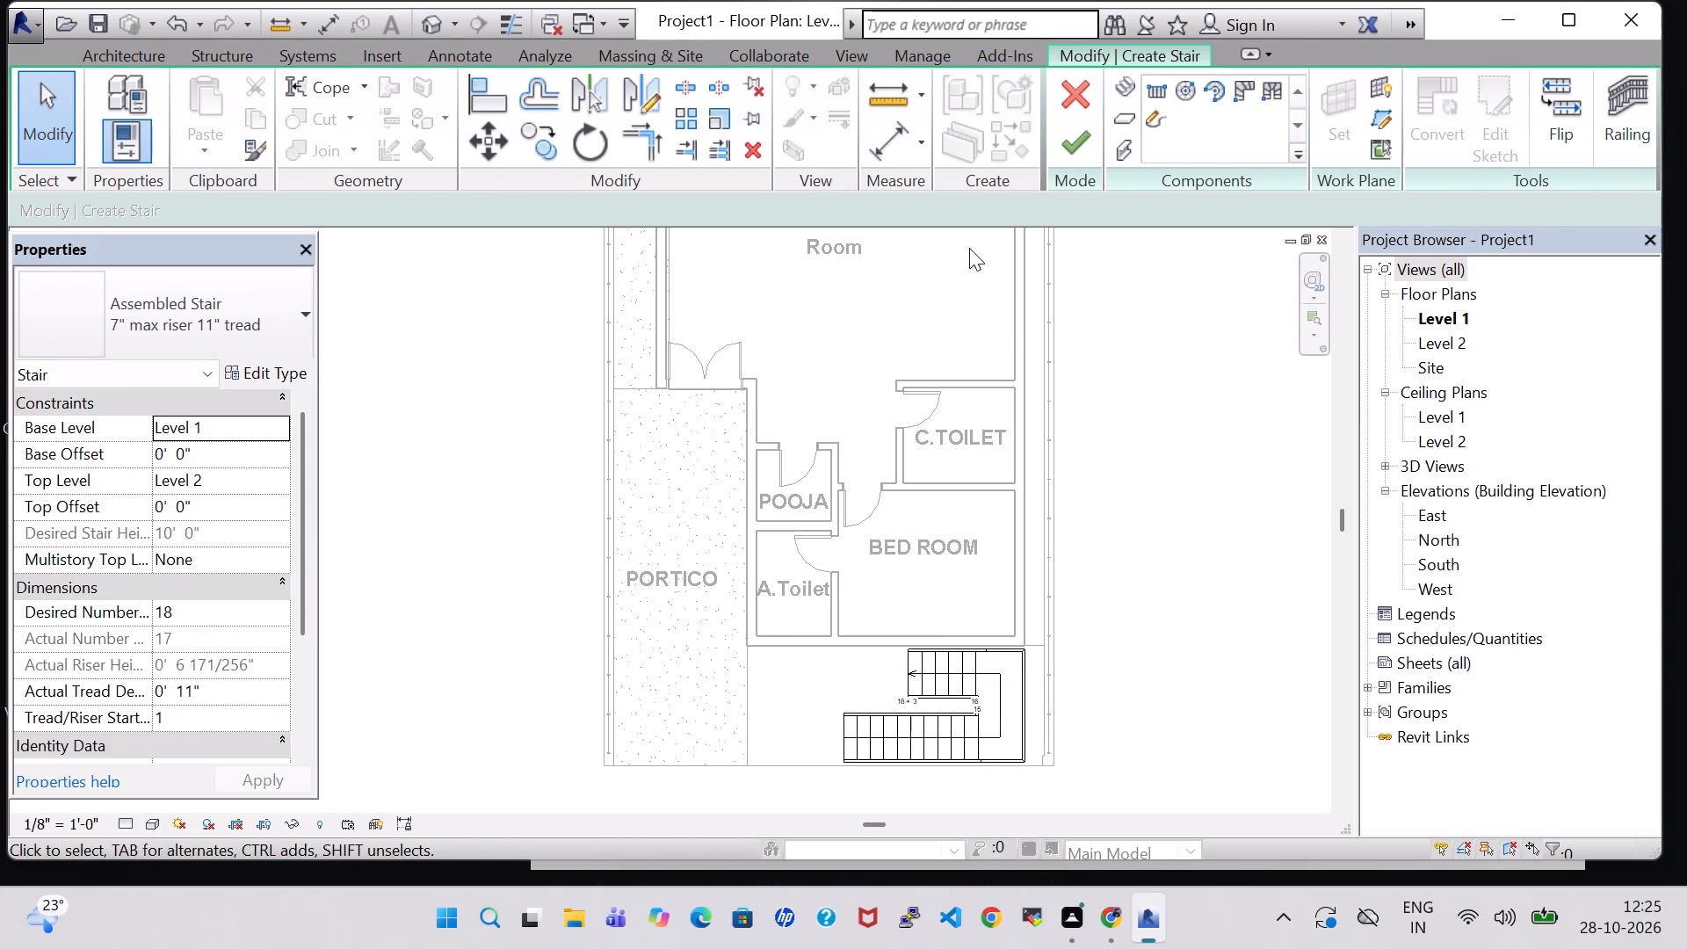
{"action": "left_click", "coordinate": [1077, 127]}
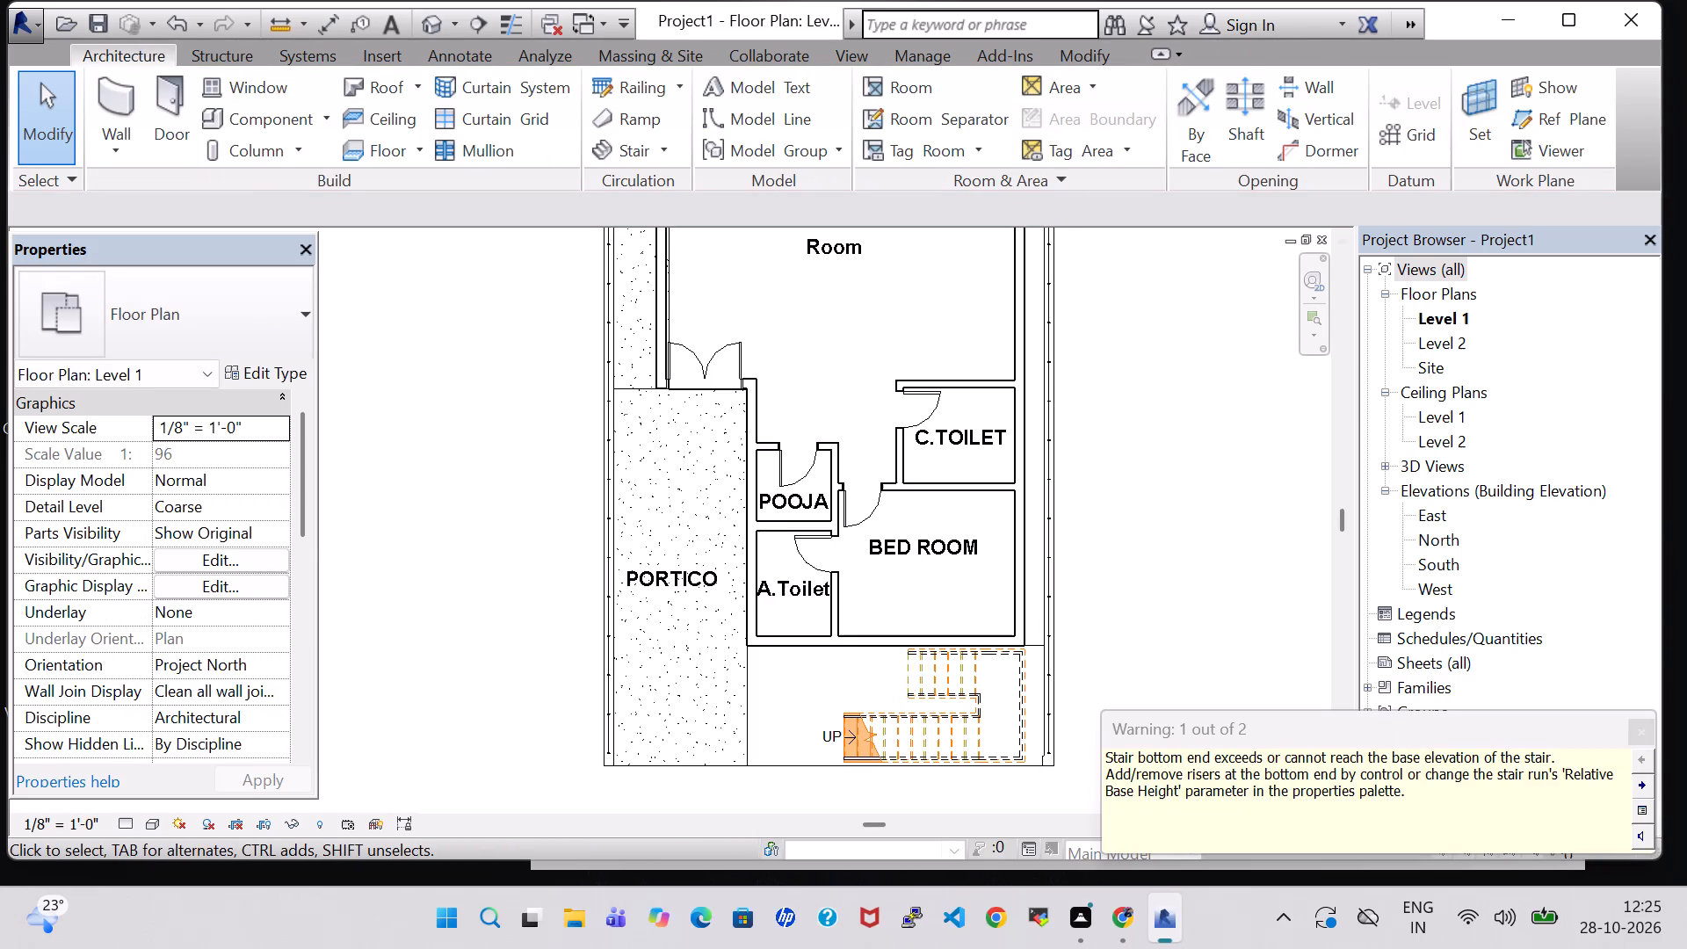
Examine the front stair, its landing and railings from several angles in the 3D view.
{"action": "left_click", "coordinate": [437, 19]}
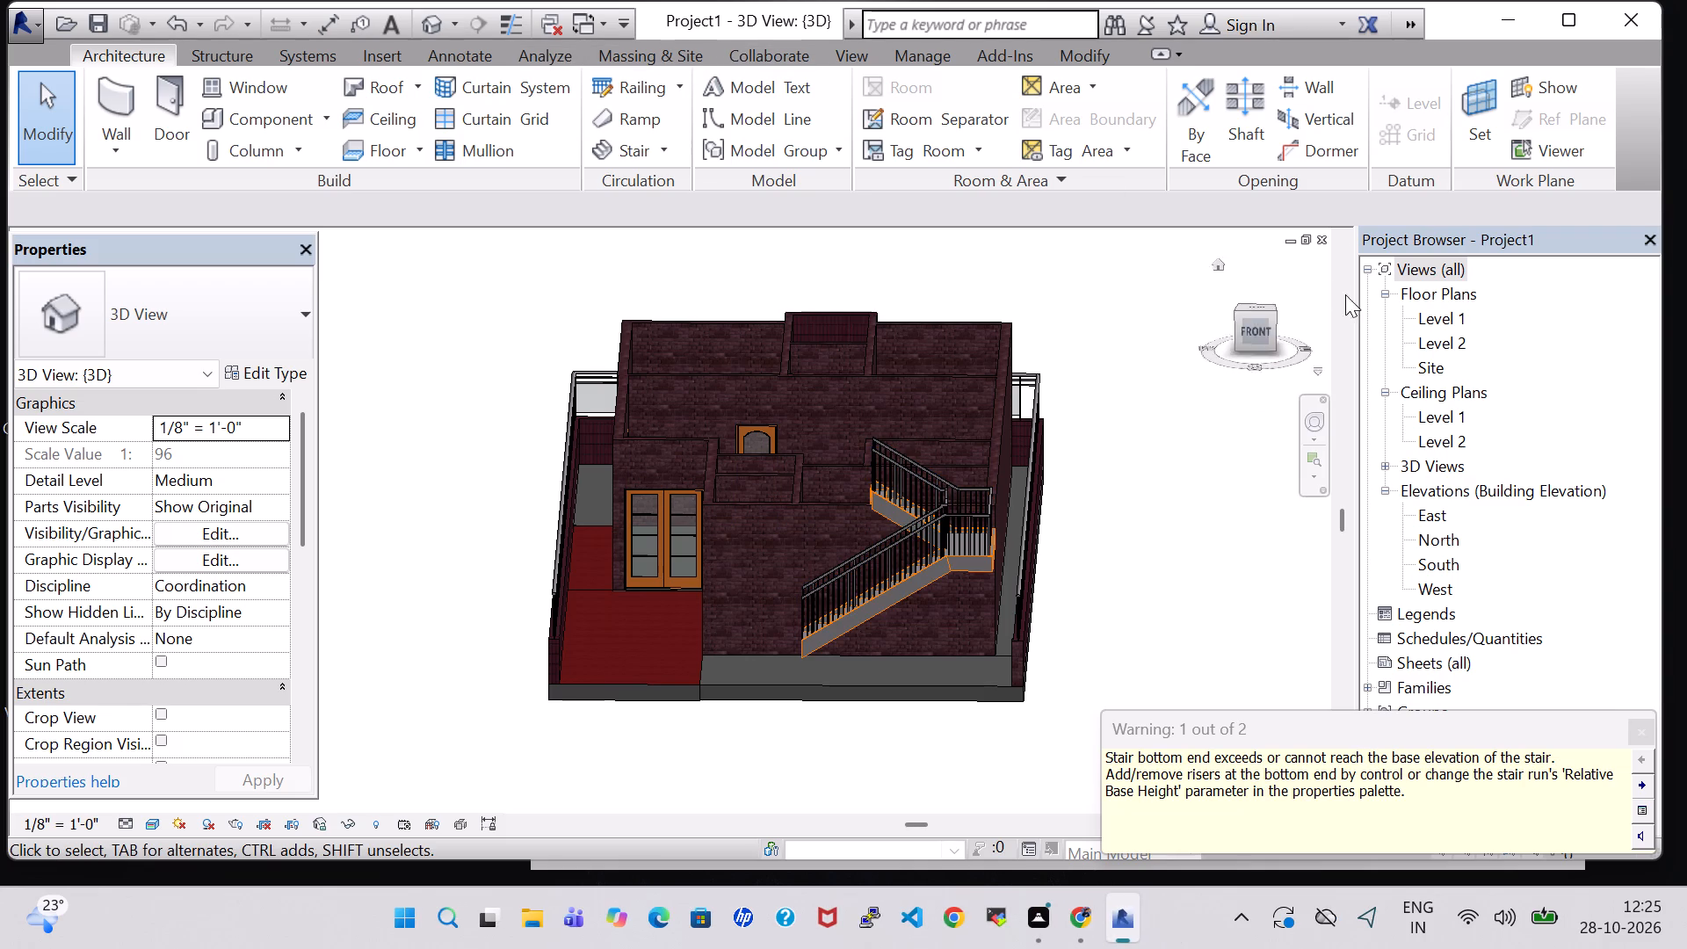
{"action": "double_click", "coordinate": [1454, 322]}
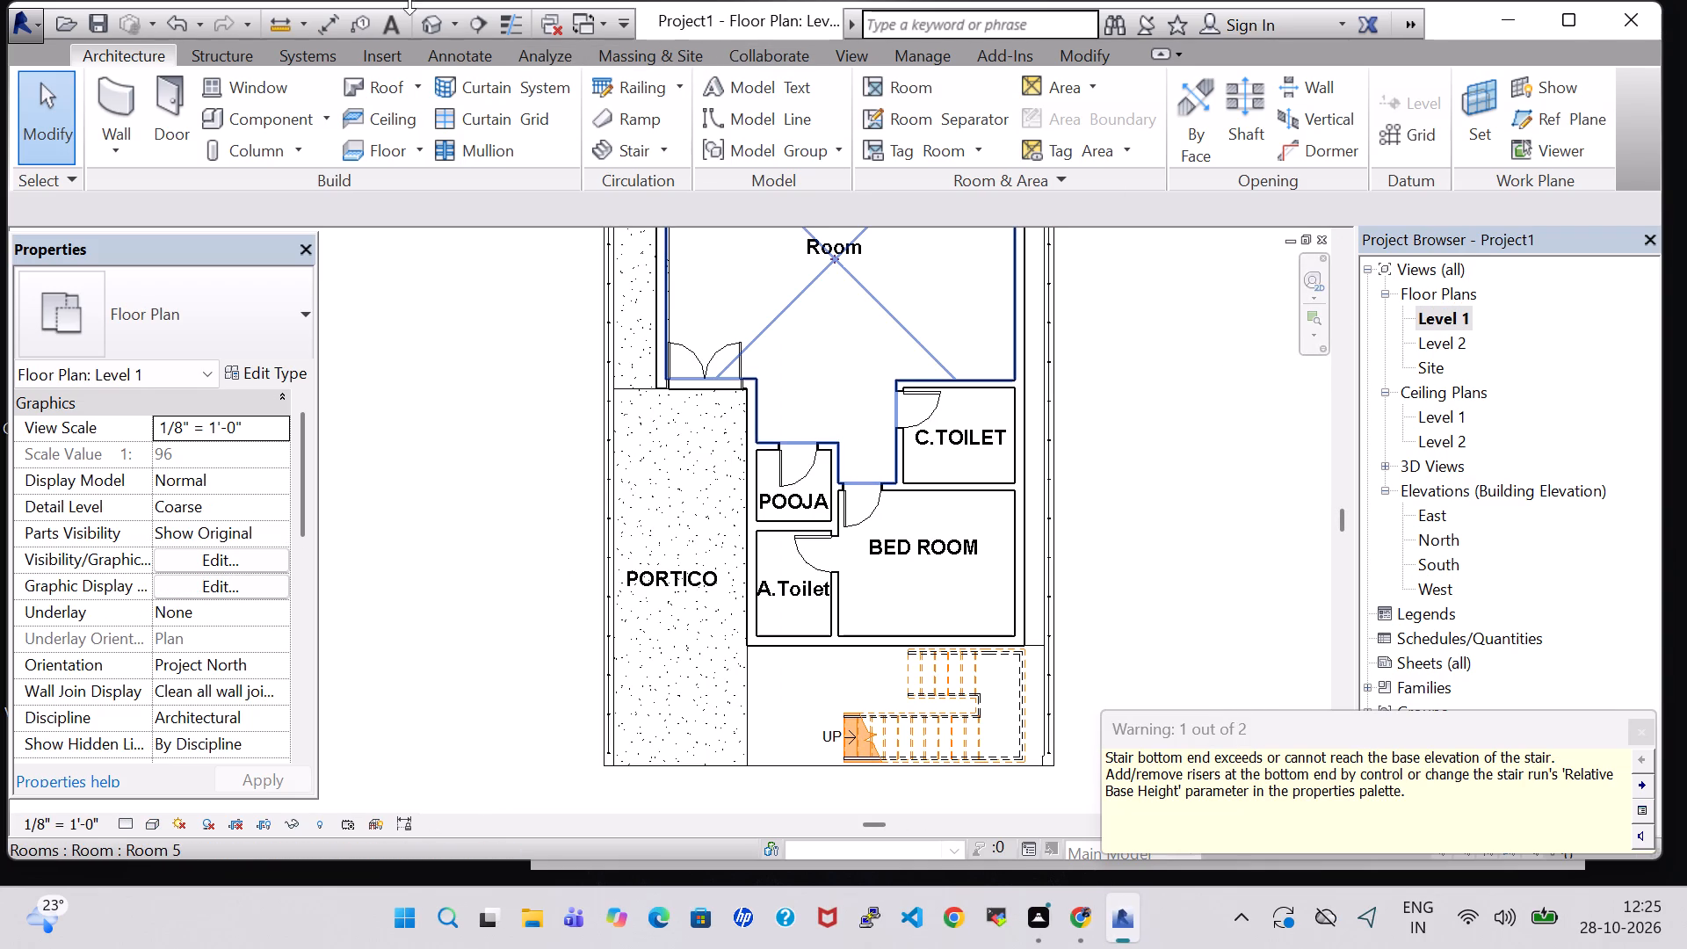
{"action": "left_click", "coordinate": [423, 20]}
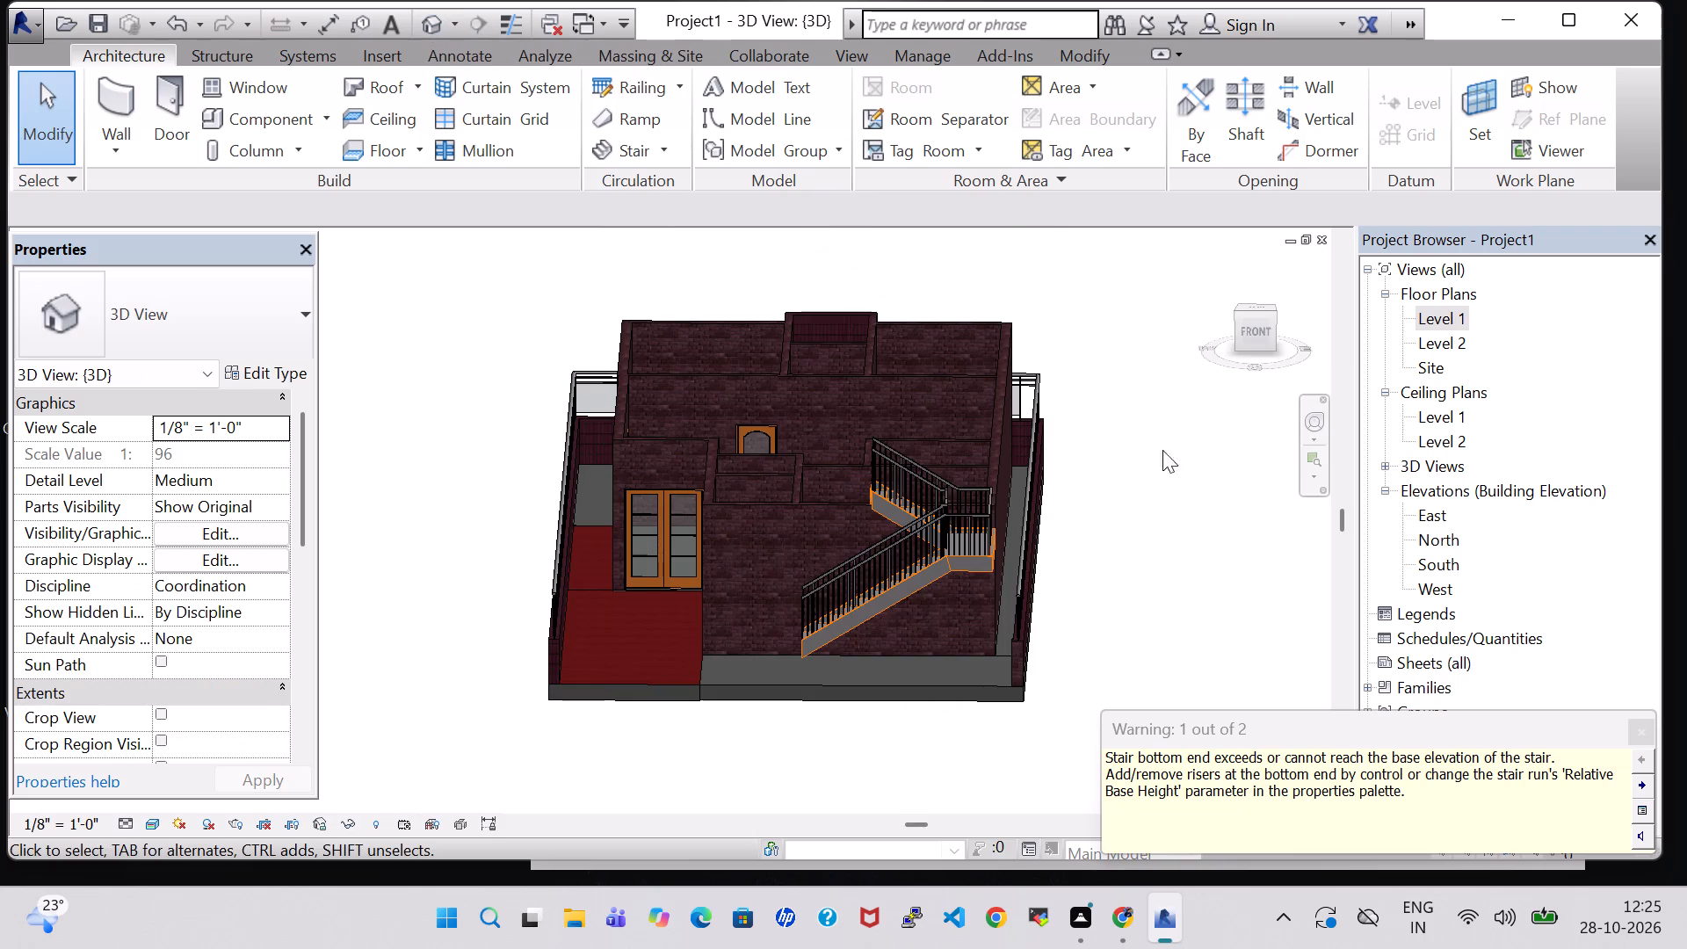
{"action": "left_click", "coordinate": [1183, 537]}
{"action": "middle_click_drag", "start_coordinate": [822, 762], "coordinate": [846, 754], "text": "shift"}
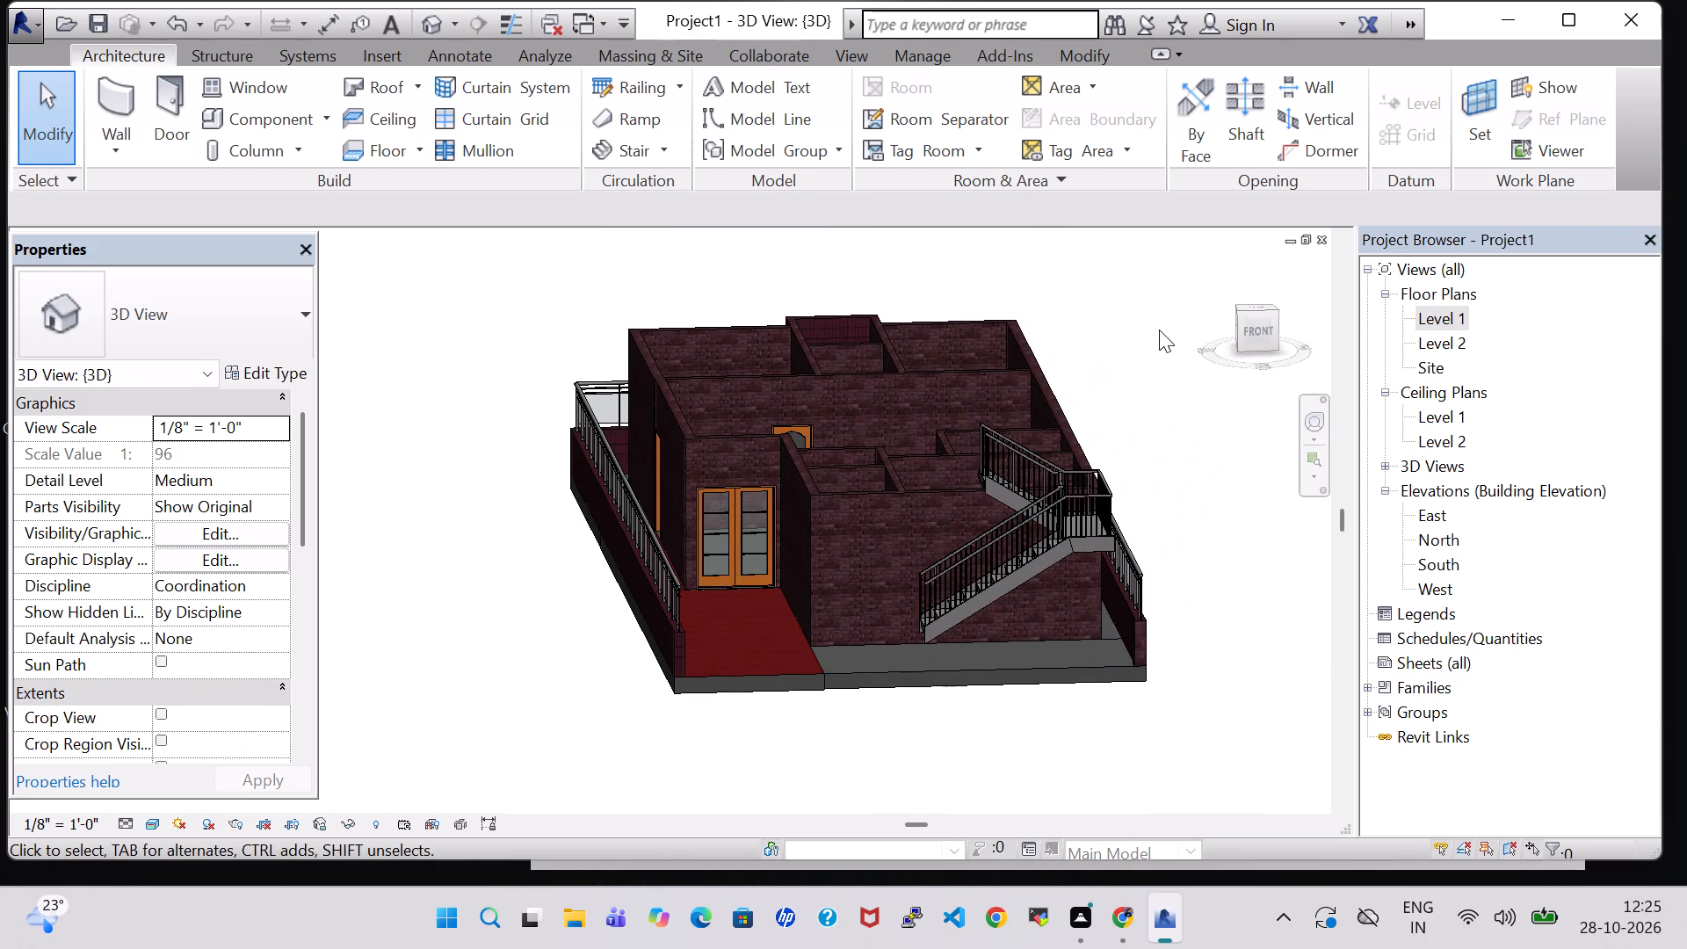
{"action": "middle_click_drag", "start_coordinate": [1155, 392], "coordinate": [1125, 518]}
{"action": "middle_click_drag", "start_coordinate": [1104, 625], "coordinate": [1102, 471]}
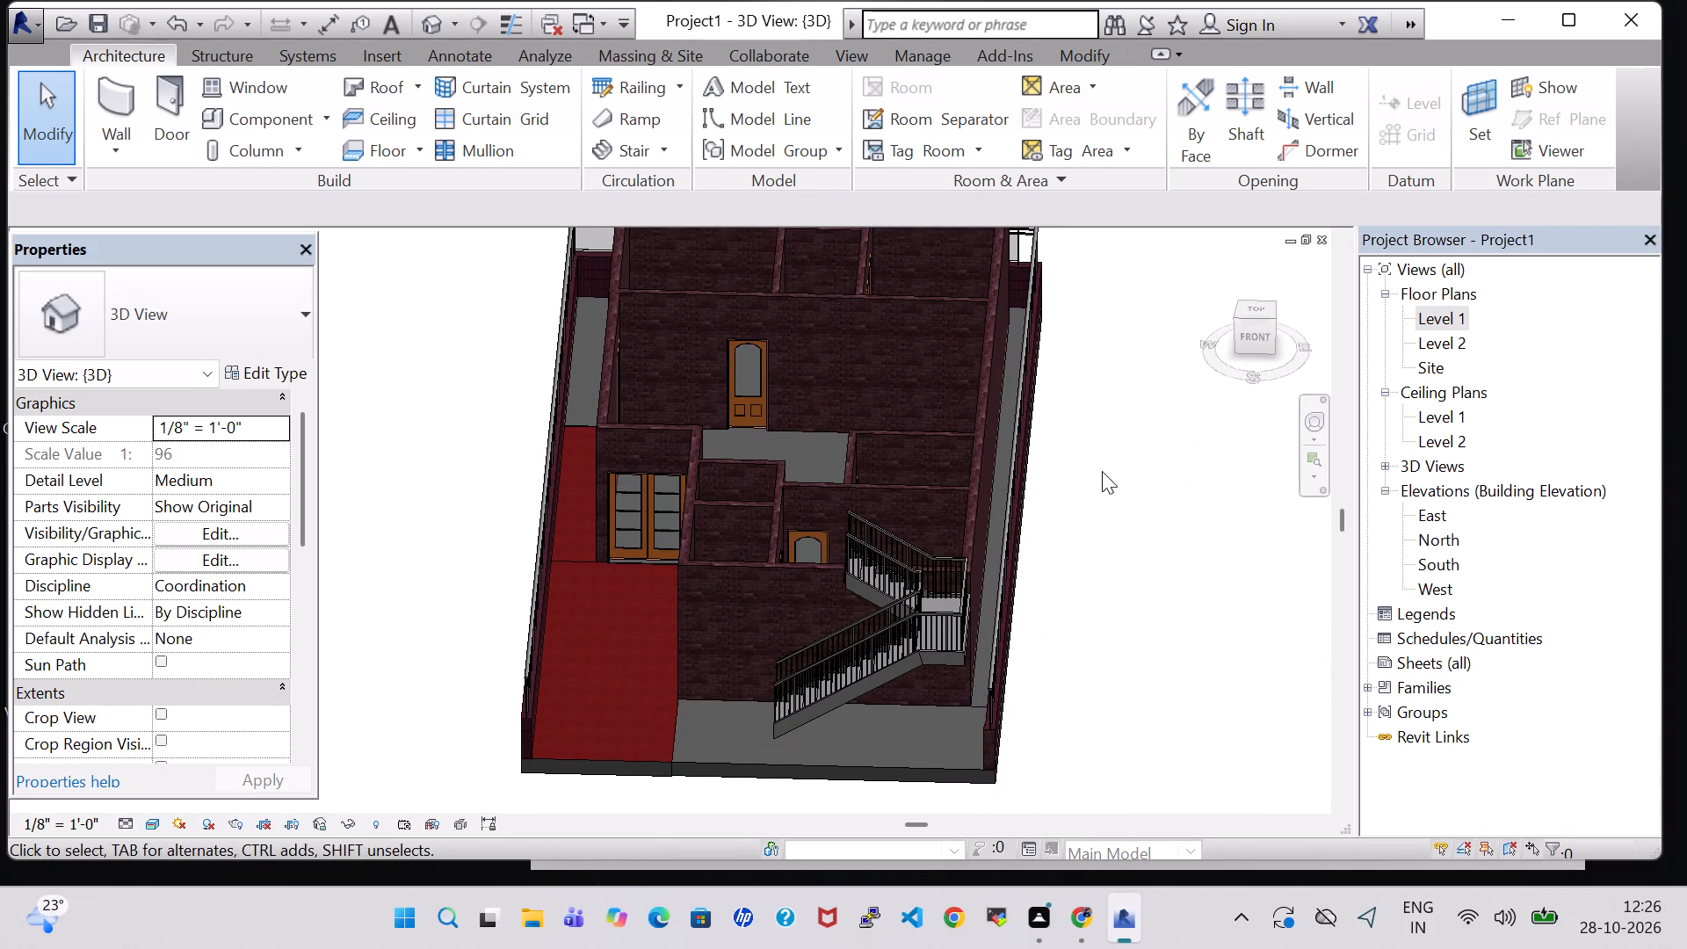
{"action": "middle_click_drag", "start_coordinate": [1101, 584], "coordinate": [1121, 532]}
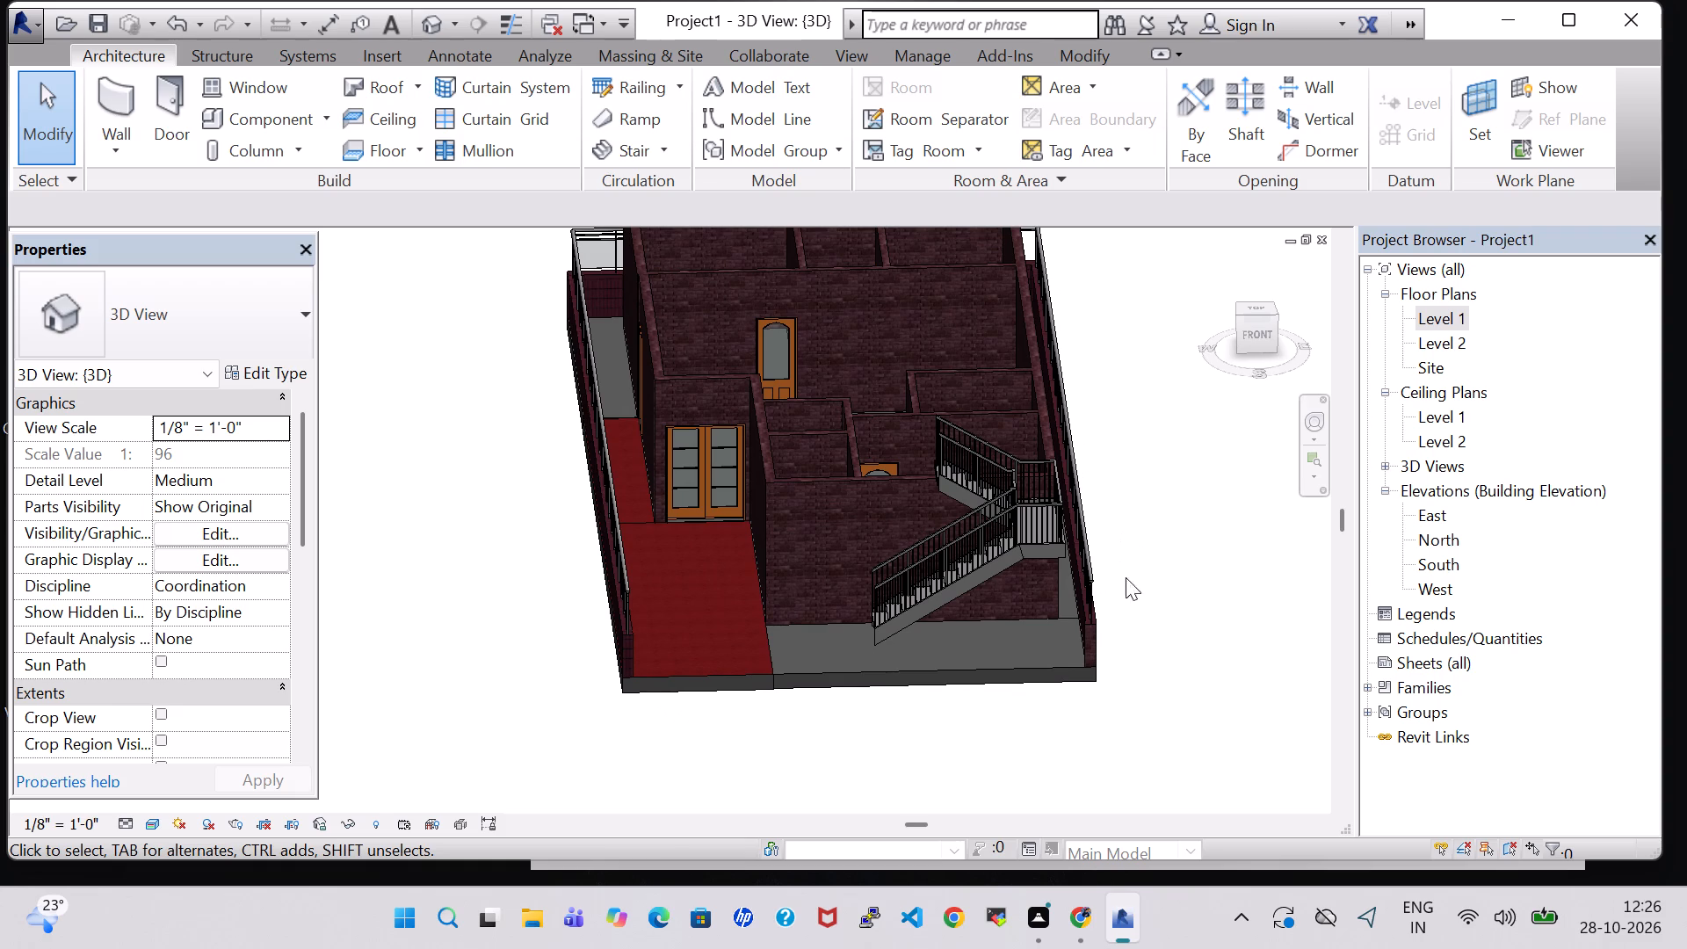
{"action": "middle_click_drag", "start_coordinate": [1127, 573], "coordinate": [1027, 572], "text": "shift"}
{"action": "scroll", "coordinate": [648, 589], "scroll_direction": "up", "scroll_amount": 6}
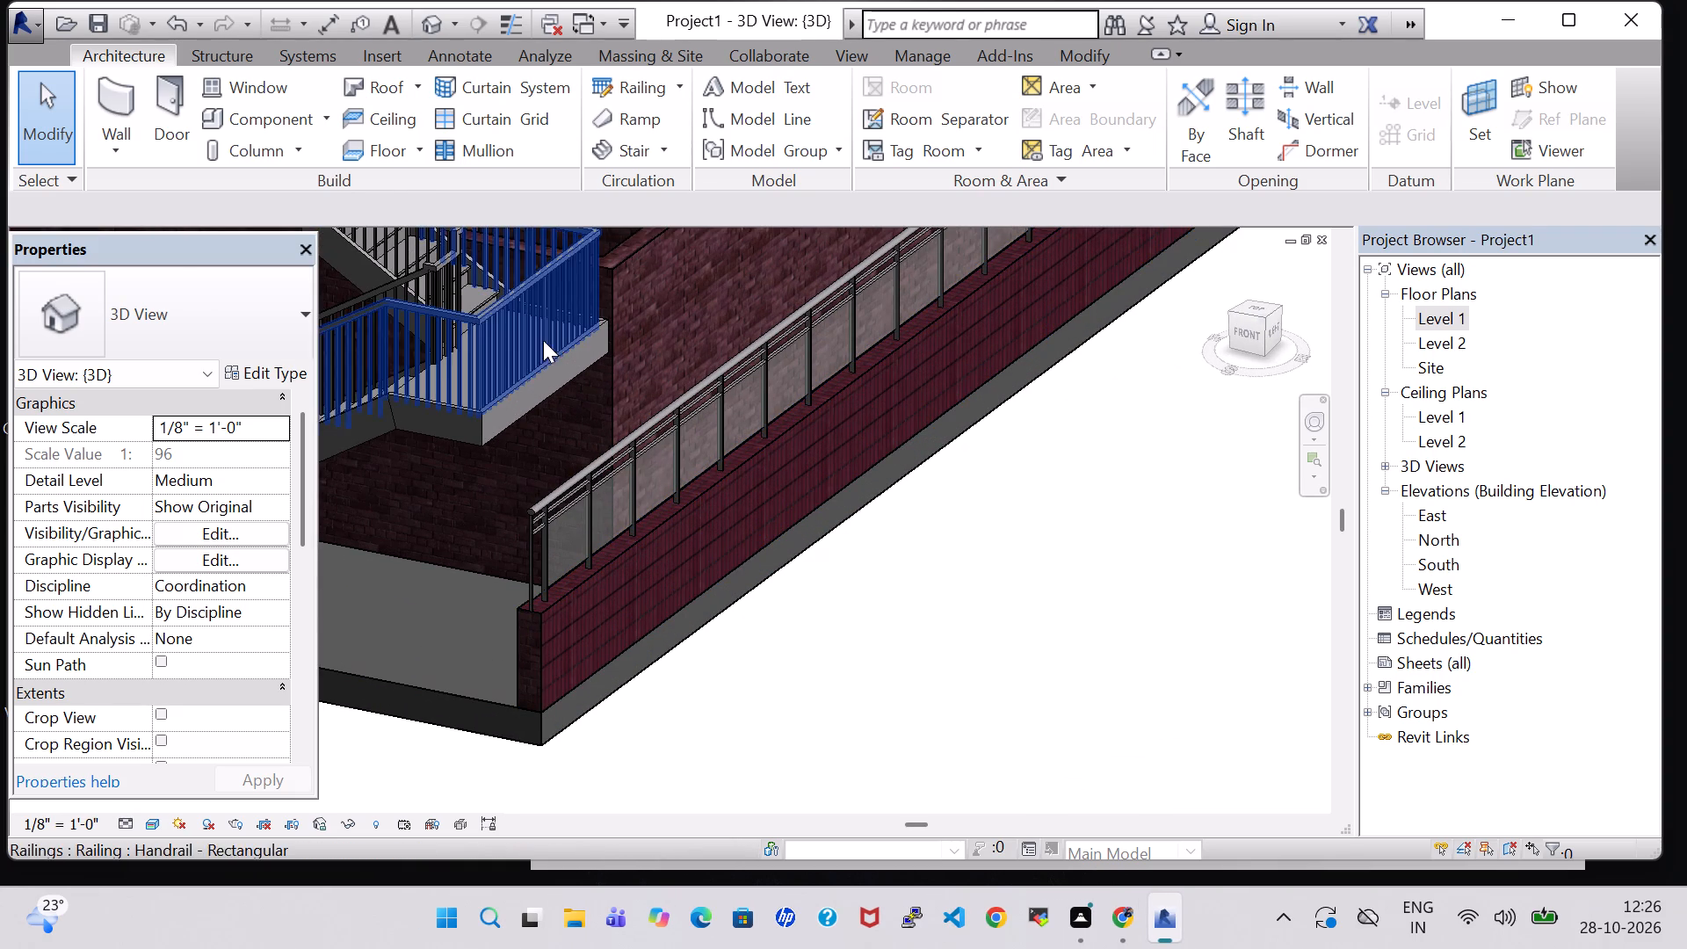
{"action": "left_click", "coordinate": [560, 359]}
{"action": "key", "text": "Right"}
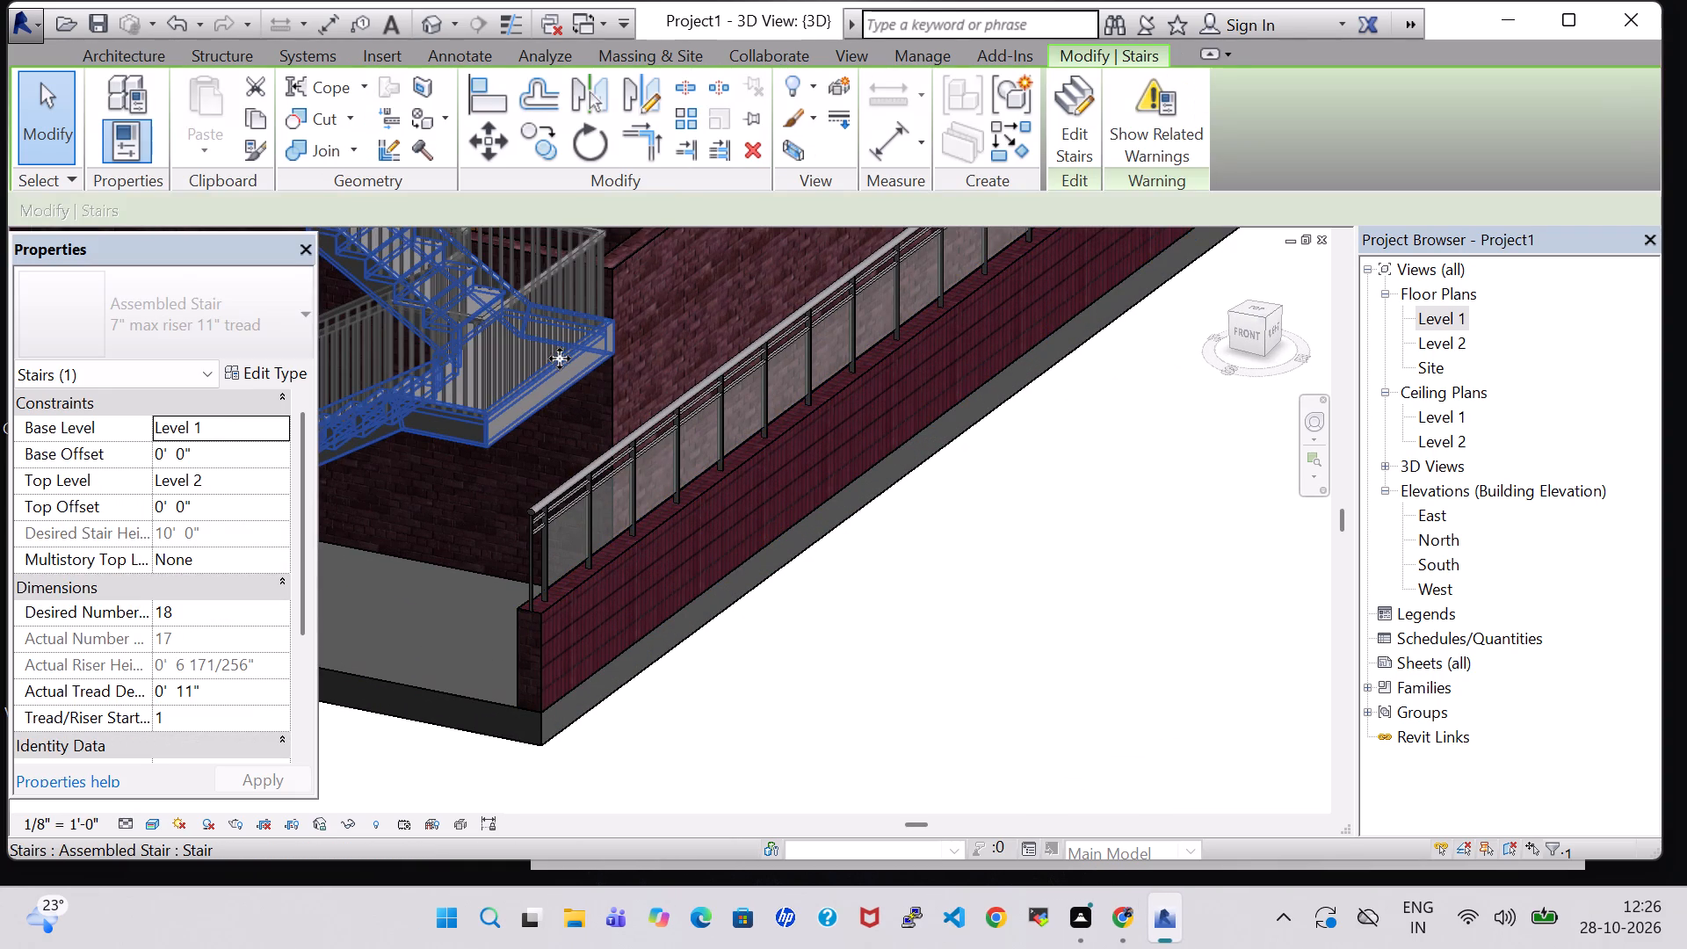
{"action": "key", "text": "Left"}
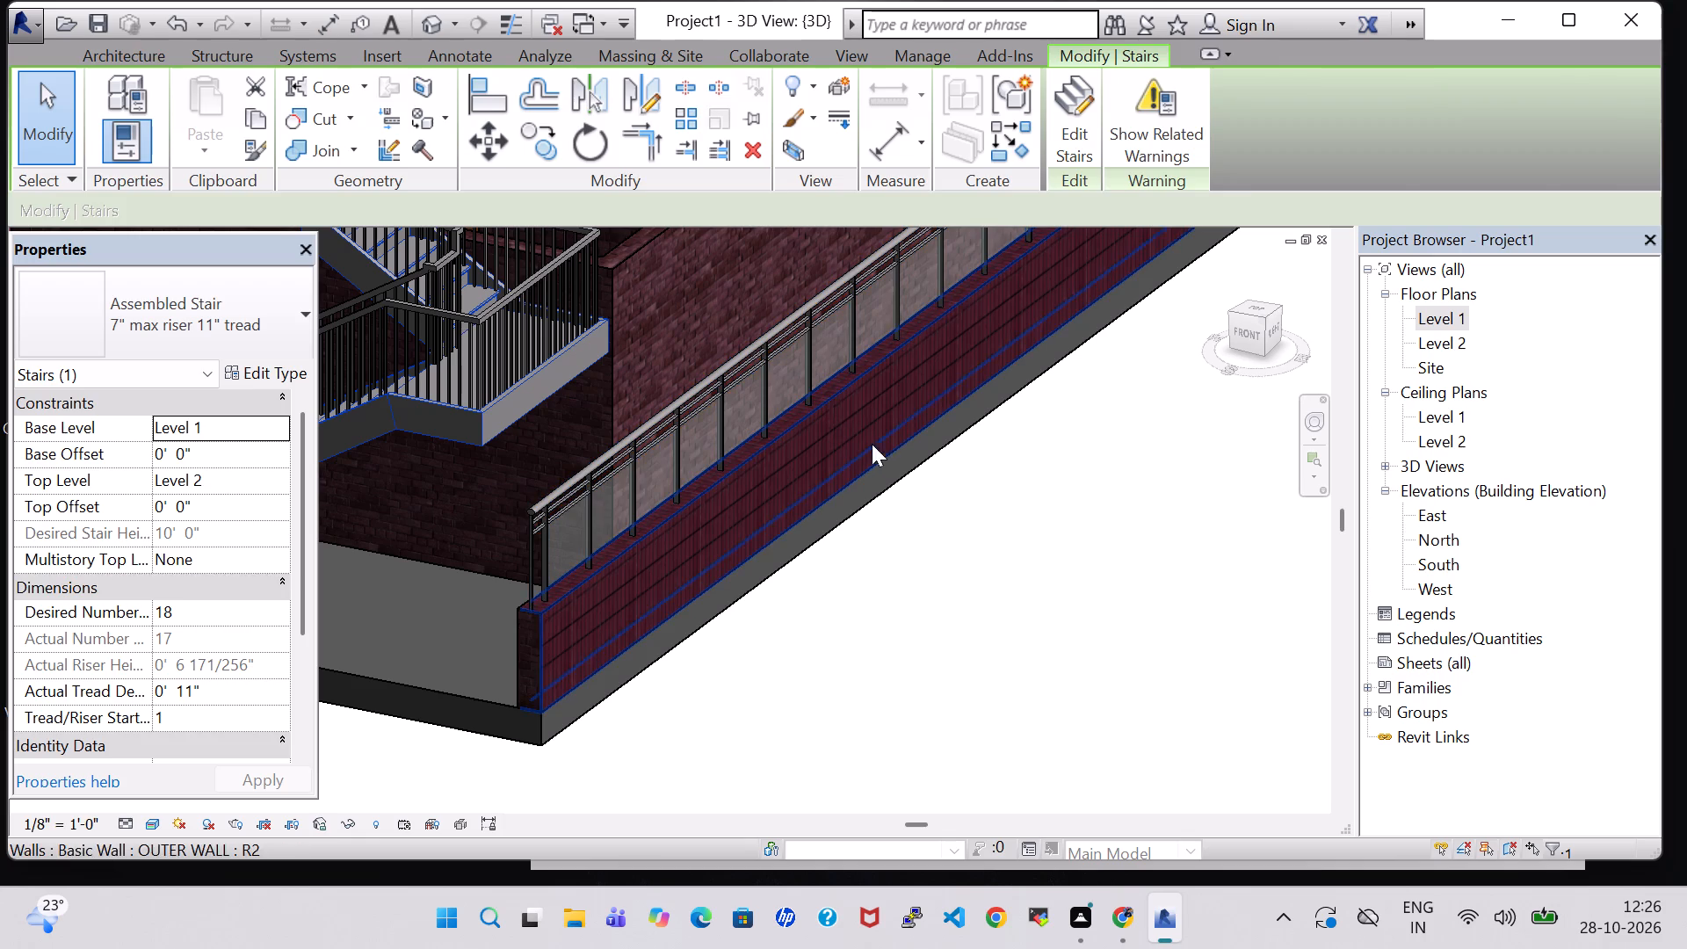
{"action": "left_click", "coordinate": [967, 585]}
Nudge the whole stair a net one increment away from PORTICO, bringing its landing closer to the outer face of the house's side wall.
{"action": "middle_click_drag", "start_coordinate": [967, 585], "coordinate": [1012, 591], "text": "shift"}
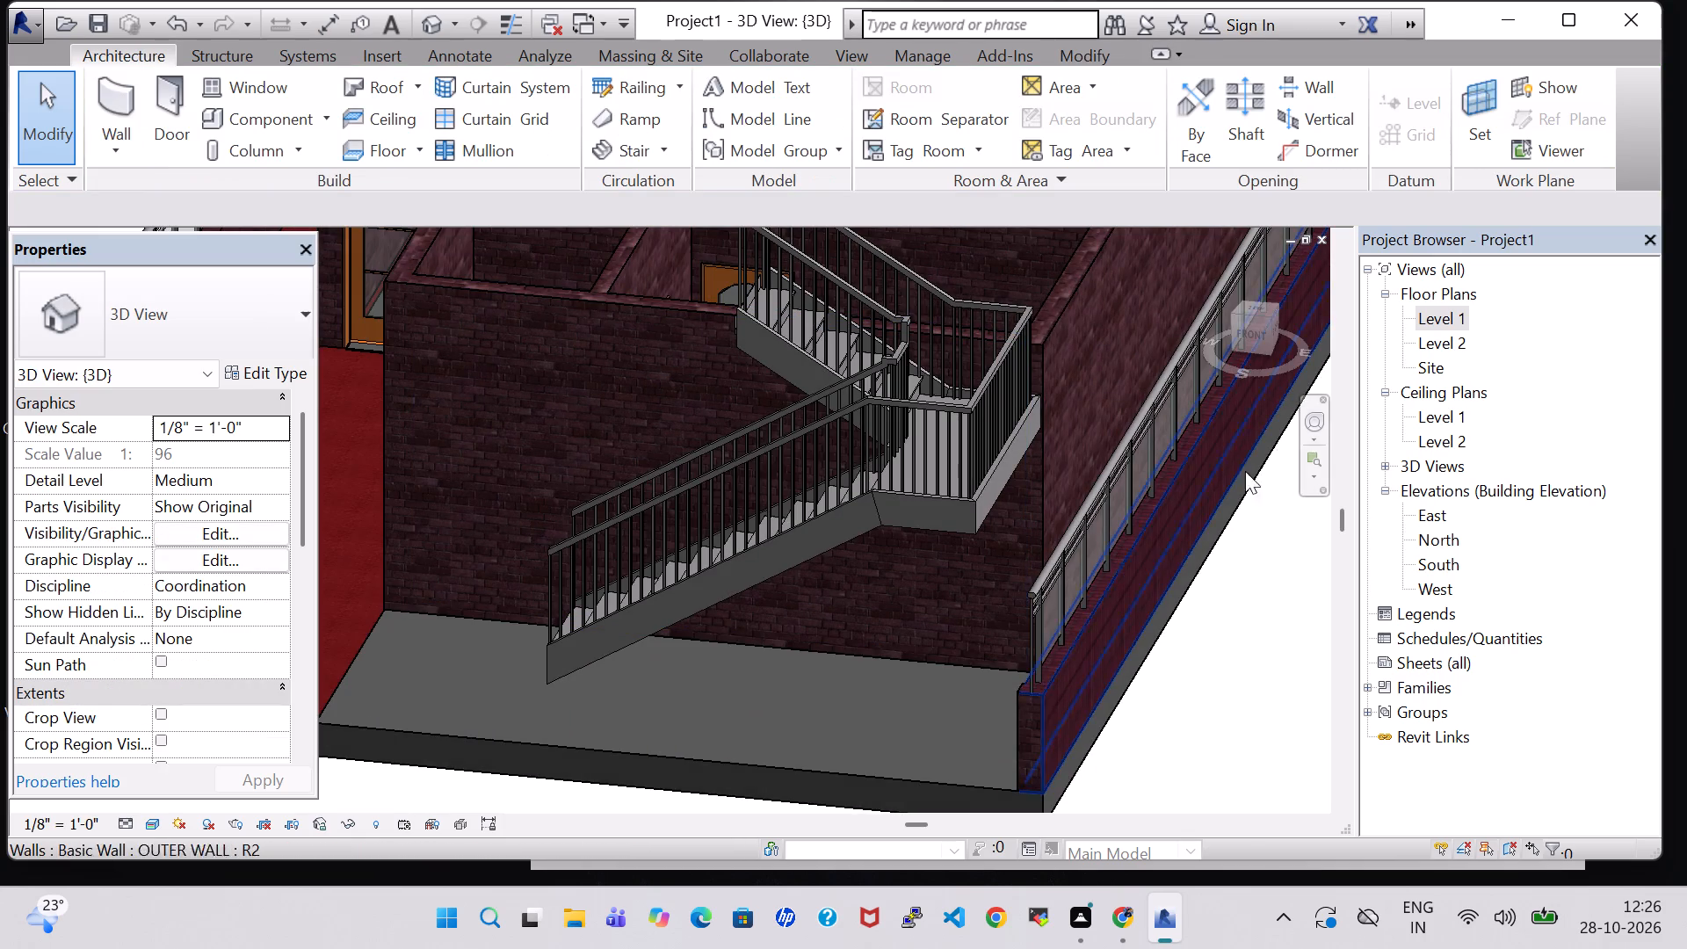
{"action": "scroll", "coordinate": [949, 426], "scroll_direction": "up", "scroll_amount": 10}
{"action": "middle_click_drag", "start_coordinate": [1193, 621], "coordinate": [981, 670]}
{"action": "left_click", "coordinate": [1068, 380]}
{"action": "key", "text": "Right"}
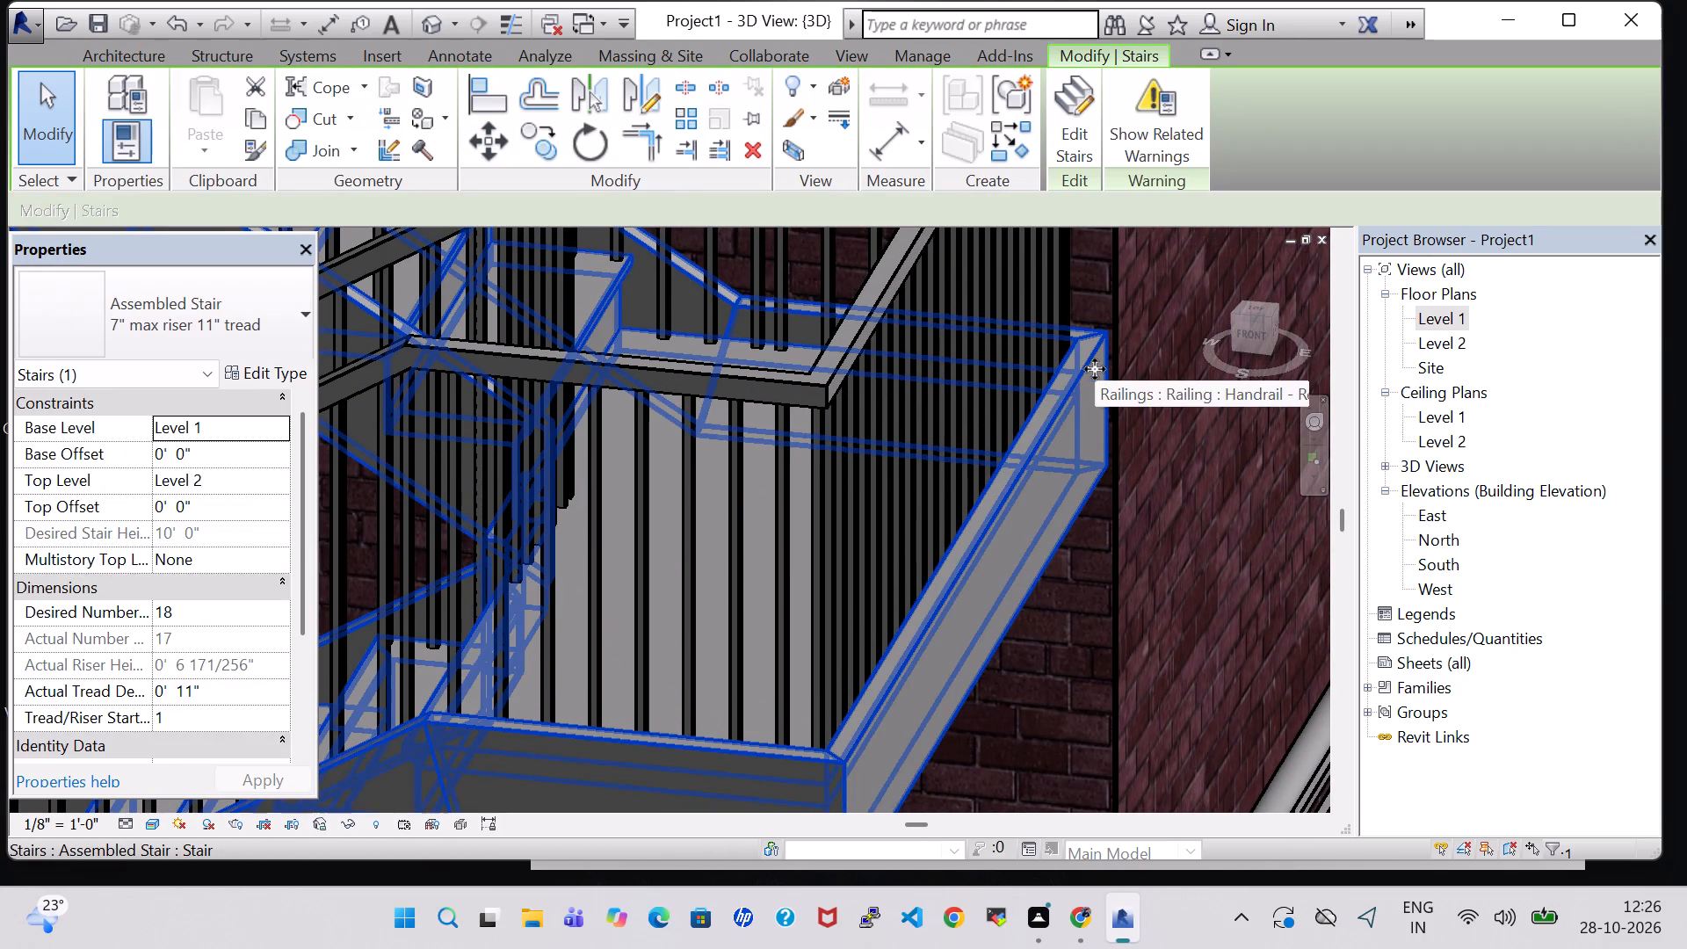
{"action": "key", "text": "Right"}
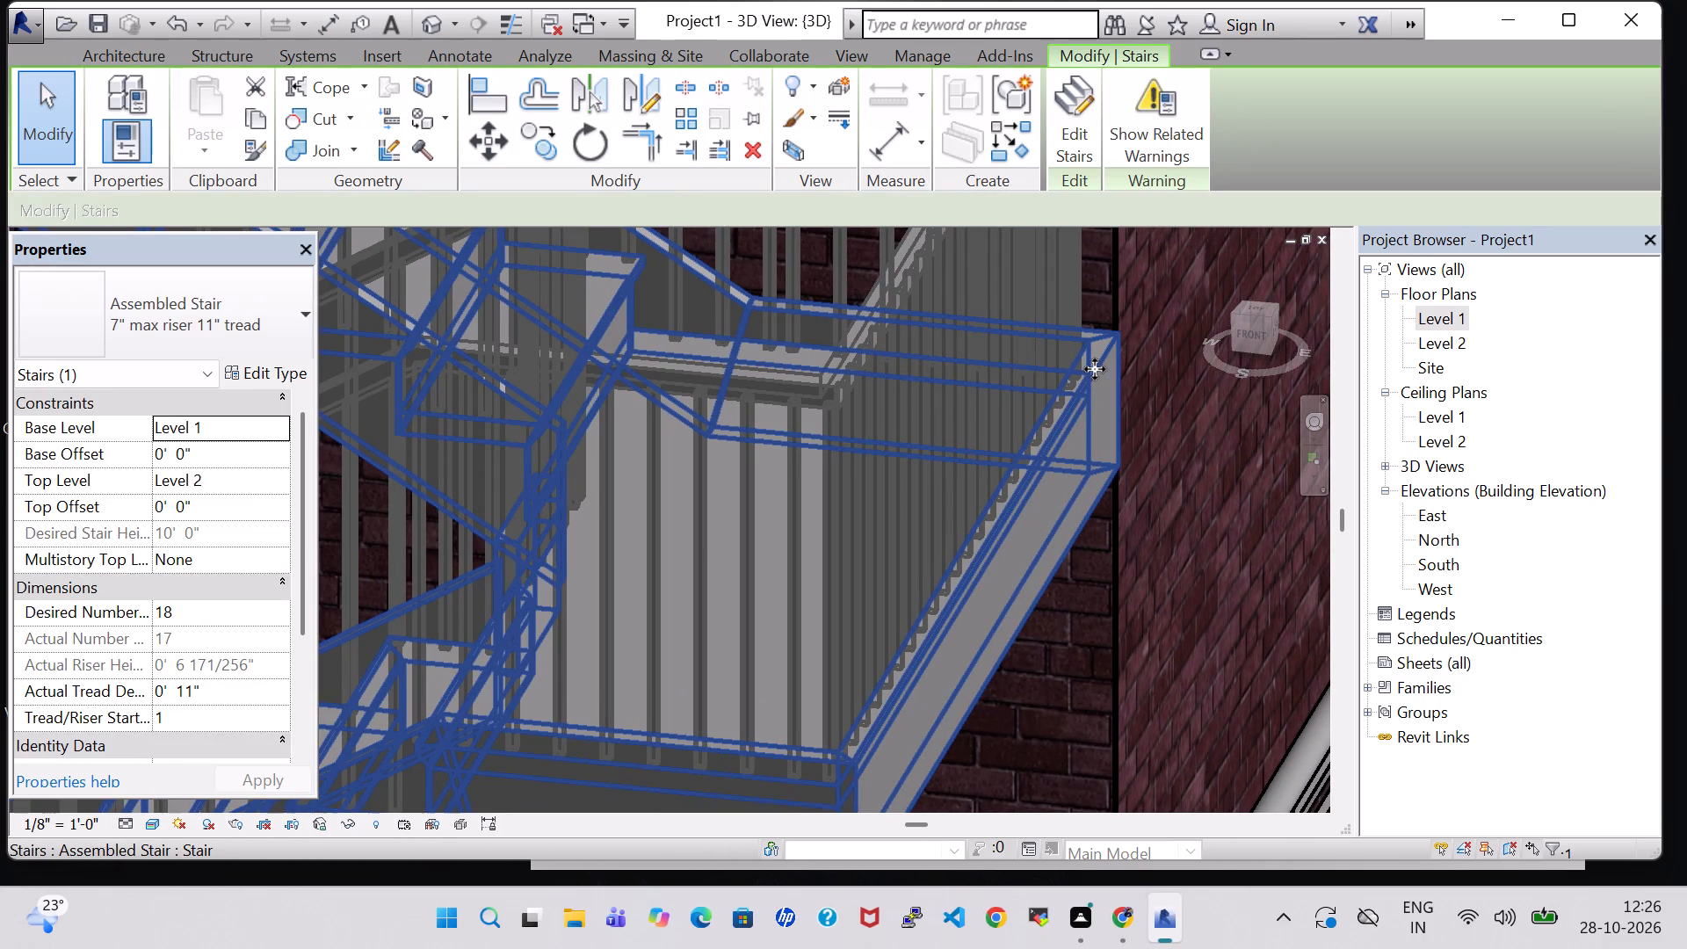
{"action": "key", "text": "Left"}
{"action": "left_click", "coordinate": [1221, 634]}
{"action": "scroll", "coordinate": [1221, 636], "scroll_direction": "down", "scroll_amount": 2}
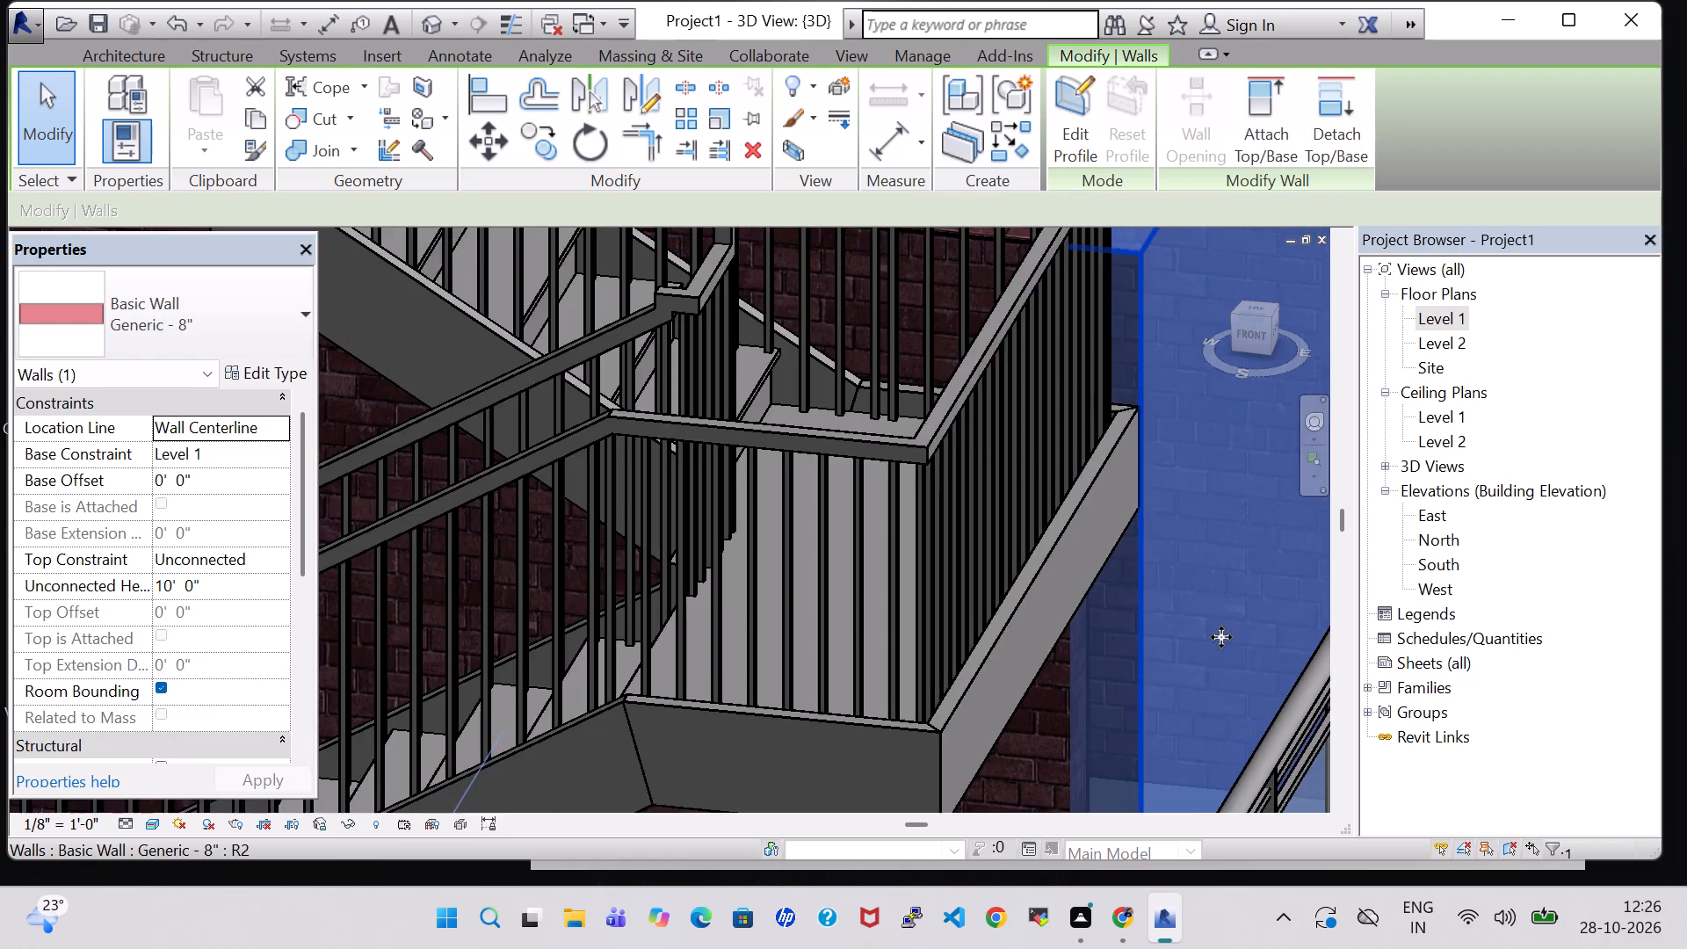
{"action": "scroll", "coordinate": [1221, 637], "scroll_direction": "down", "scroll_amount": 12}
{"action": "middle_click_drag", "start_coordinate": [1205, 626], "coordinate": [1053, 572]}
{"action": "left_click", "coordinate": [1270, 676]}
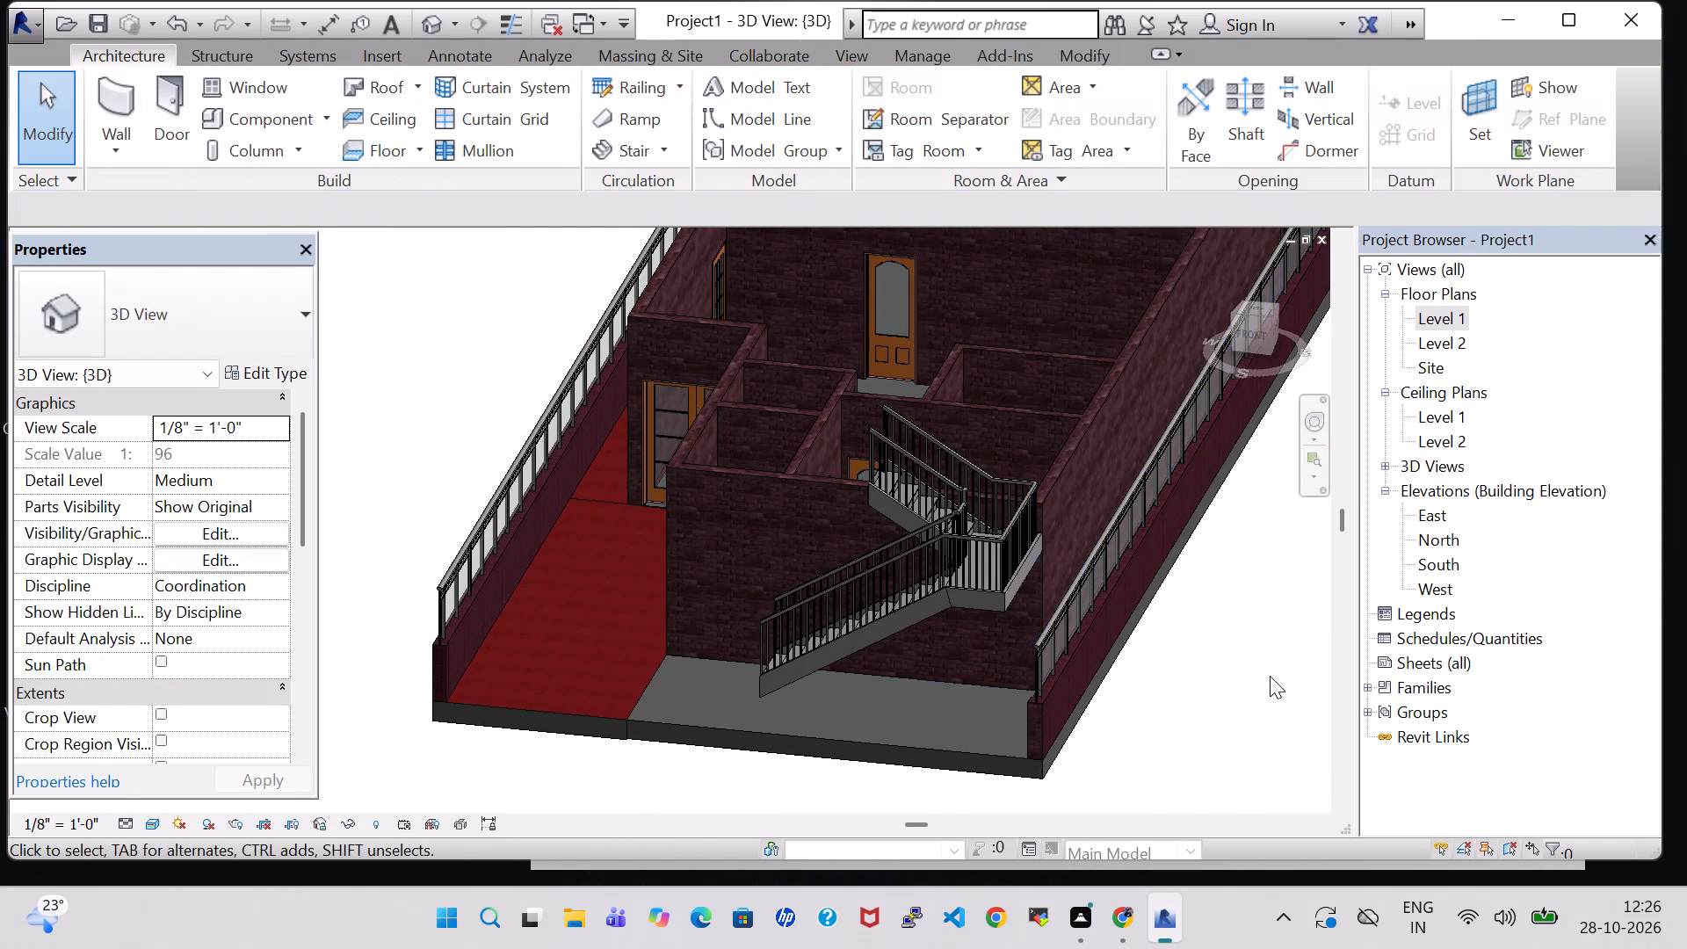
Change both the inner and outer stair railings from Handrail - Rectangular to a glass-panel railing type like the perimeter railings.
{"action": "left_click", "coordinate": [855, 582]}
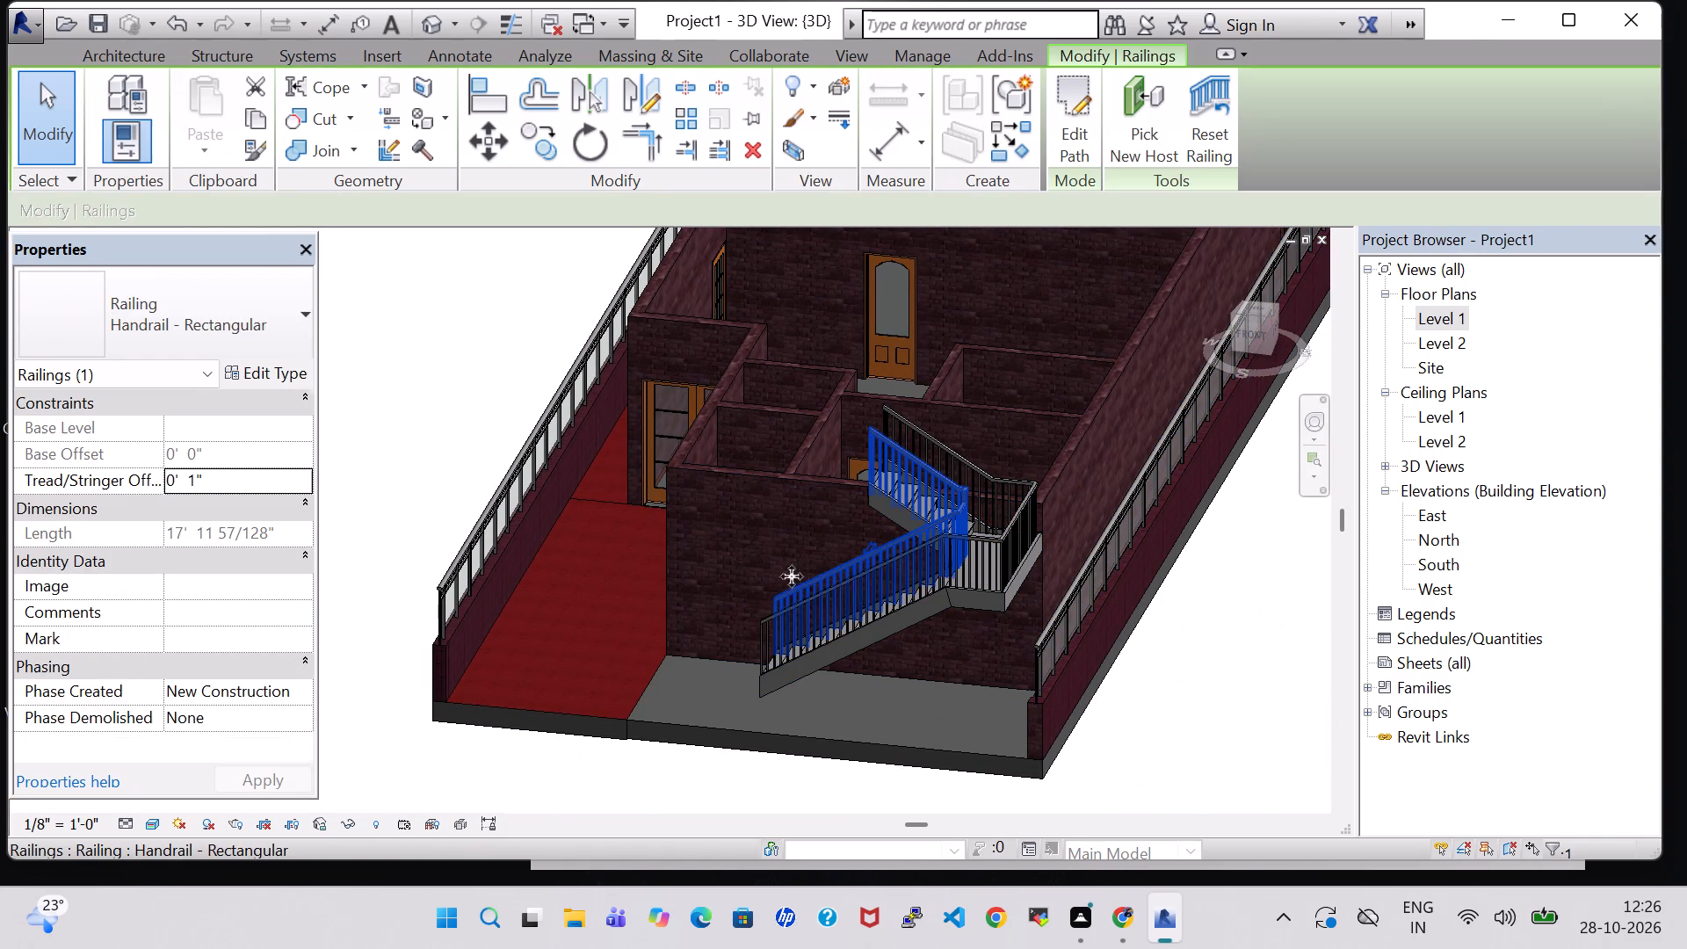
{"action": "left_click", "coordinate": [200, 325]}
{"action": "scroll", "coordinate": [195, 477], "scroll_direction": "up", "scroll_amount": 1}
{"action": "left_click", "coordinate": [195, 449]}
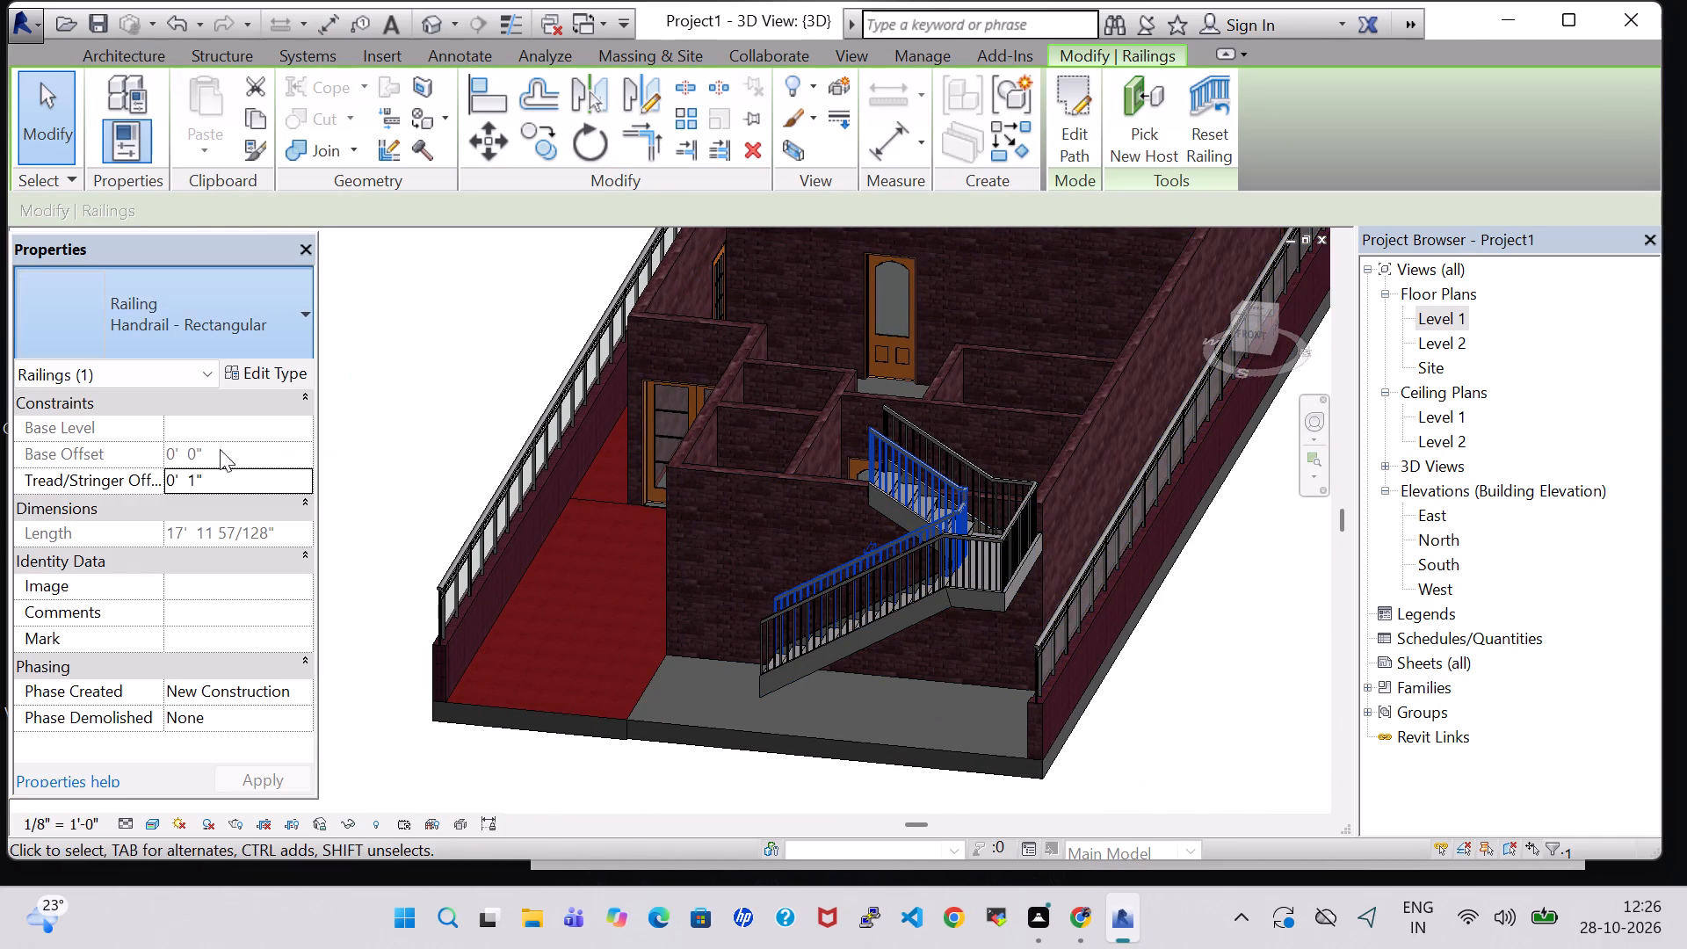
{"action": "left_click", "coordinate": [1222, 631]}
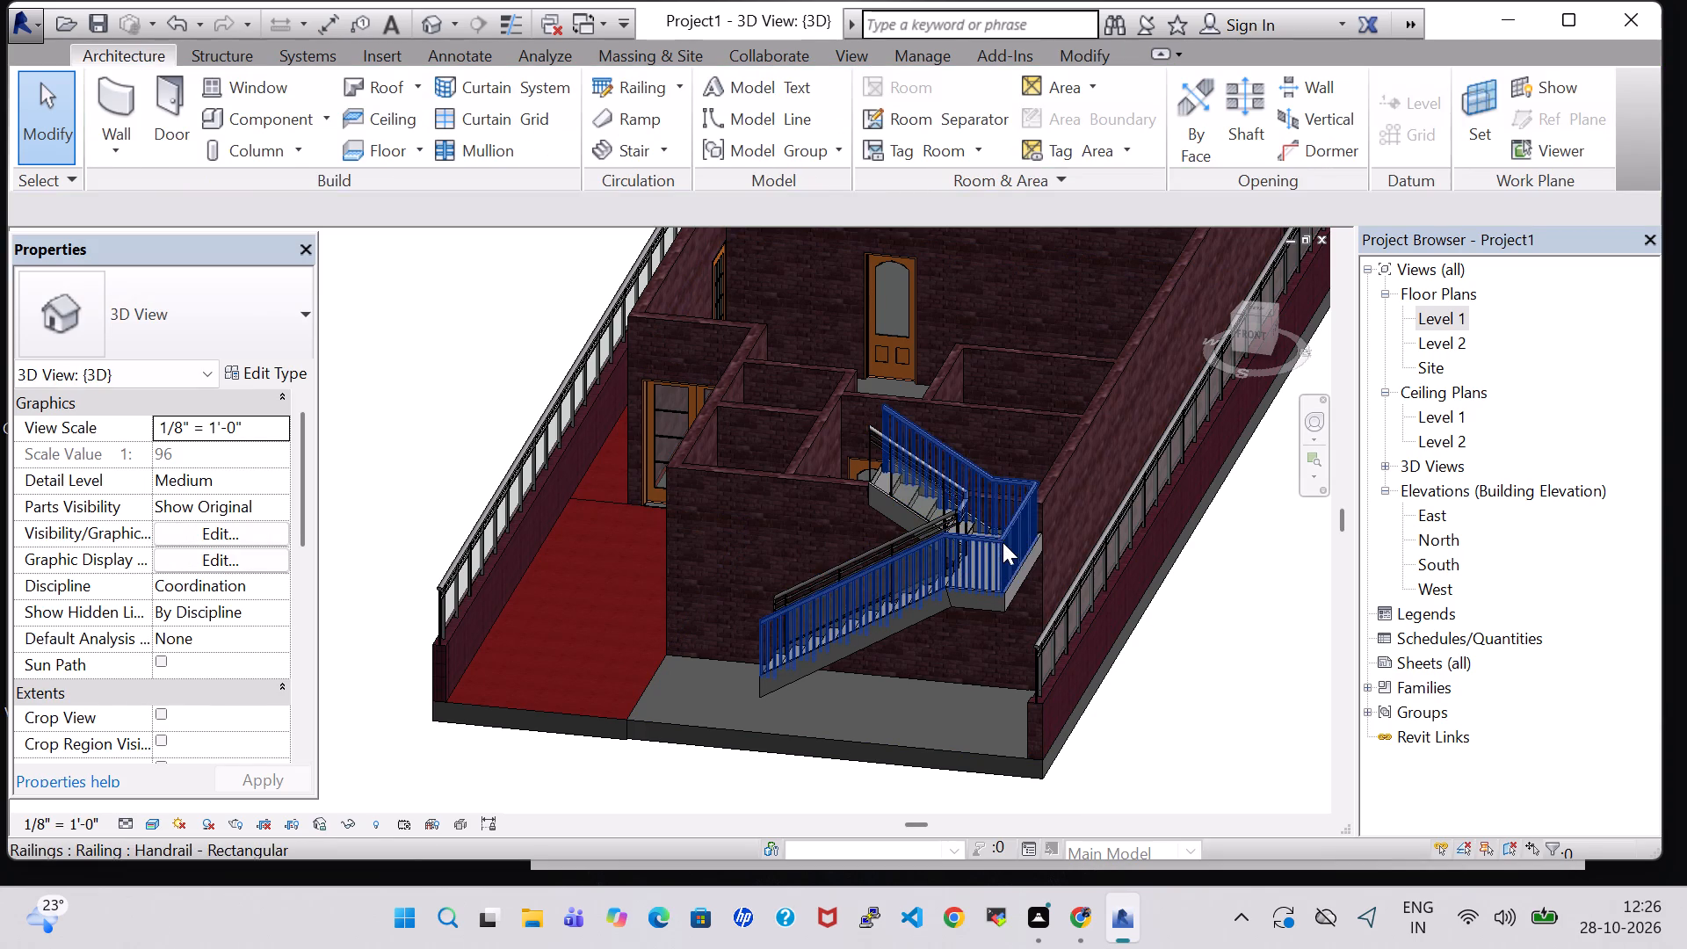
{"action": "left_click", "coordinate": [1003, 542]}
{"action": "left_click", "coordinate": [253, 320]}
{"action": "left_click", "coordinate": [247, 438]}
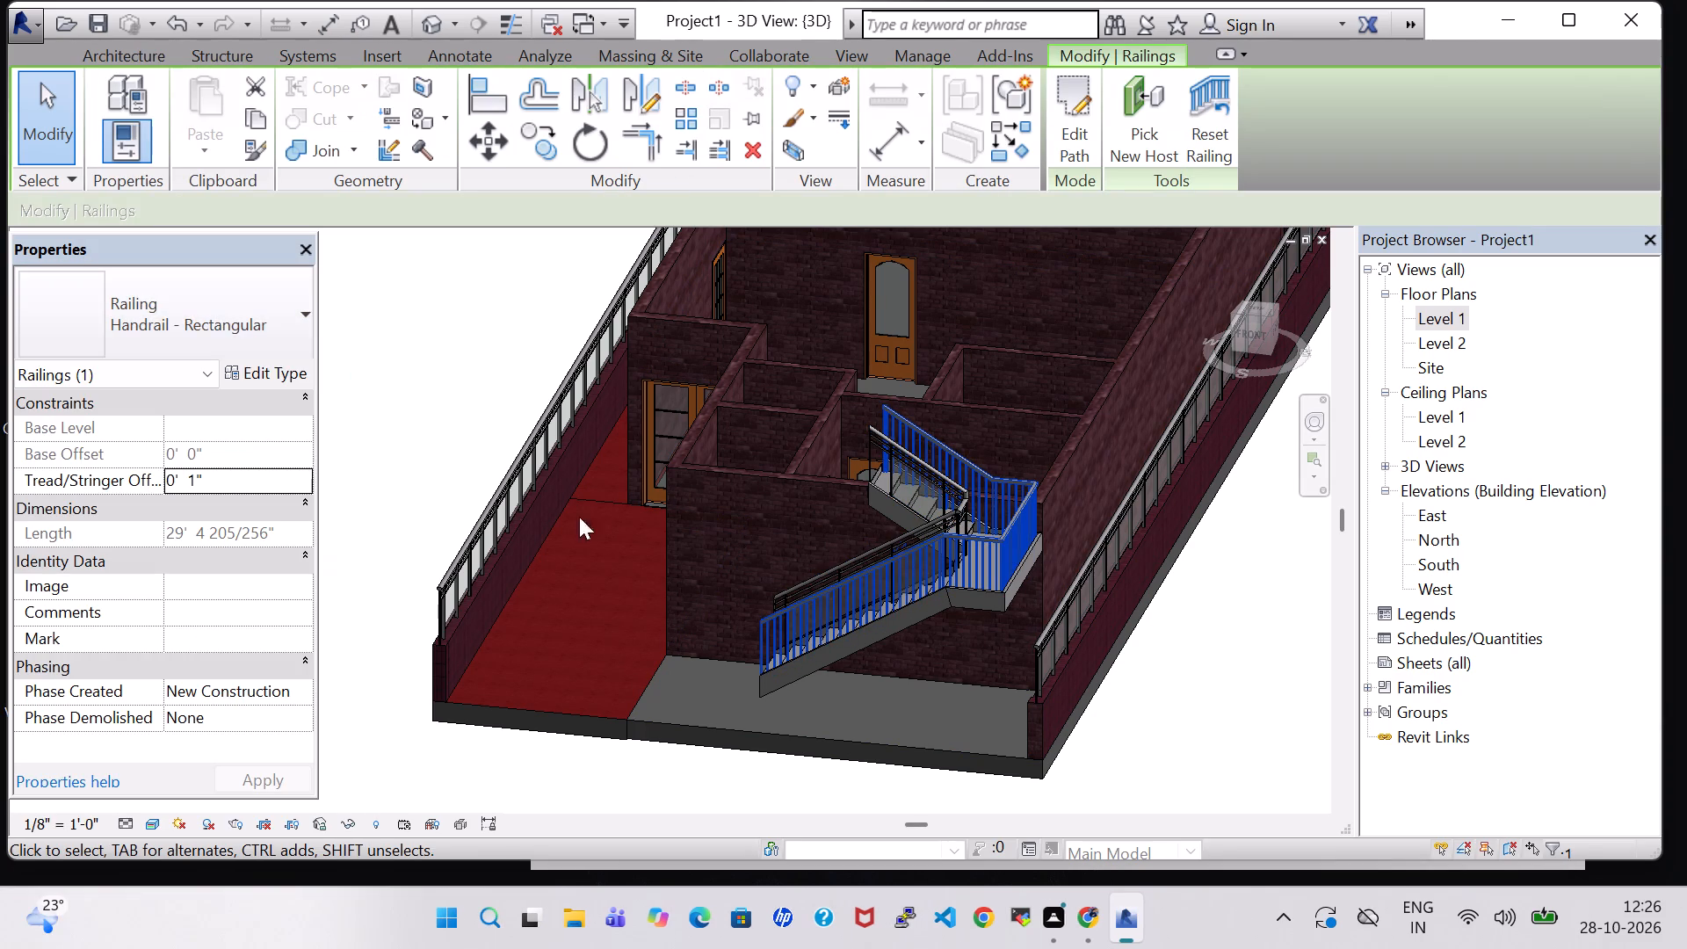
{"action": "left_click", "coordinate": [1218, 712]}
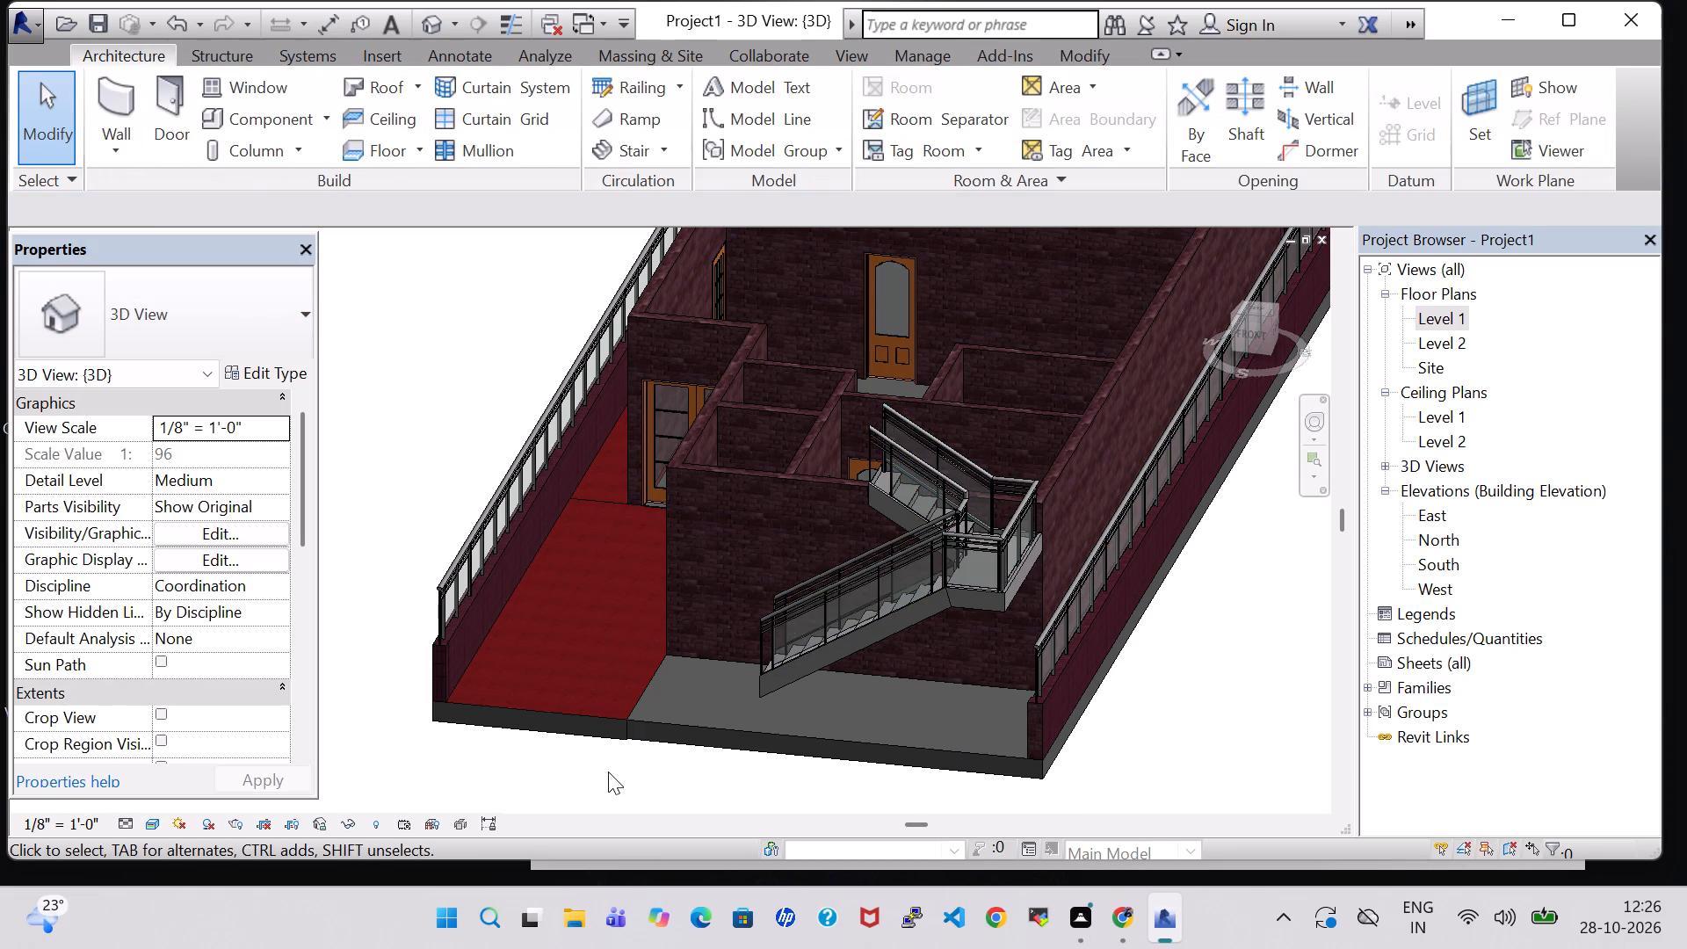
Examine the stair in 3D and review the entire house layout in the Level 1 floor plan.
{"action": "middle_click_drag", "start_coordinate": [608, 772], "coordinate": [632, 769], "text": "shift"}
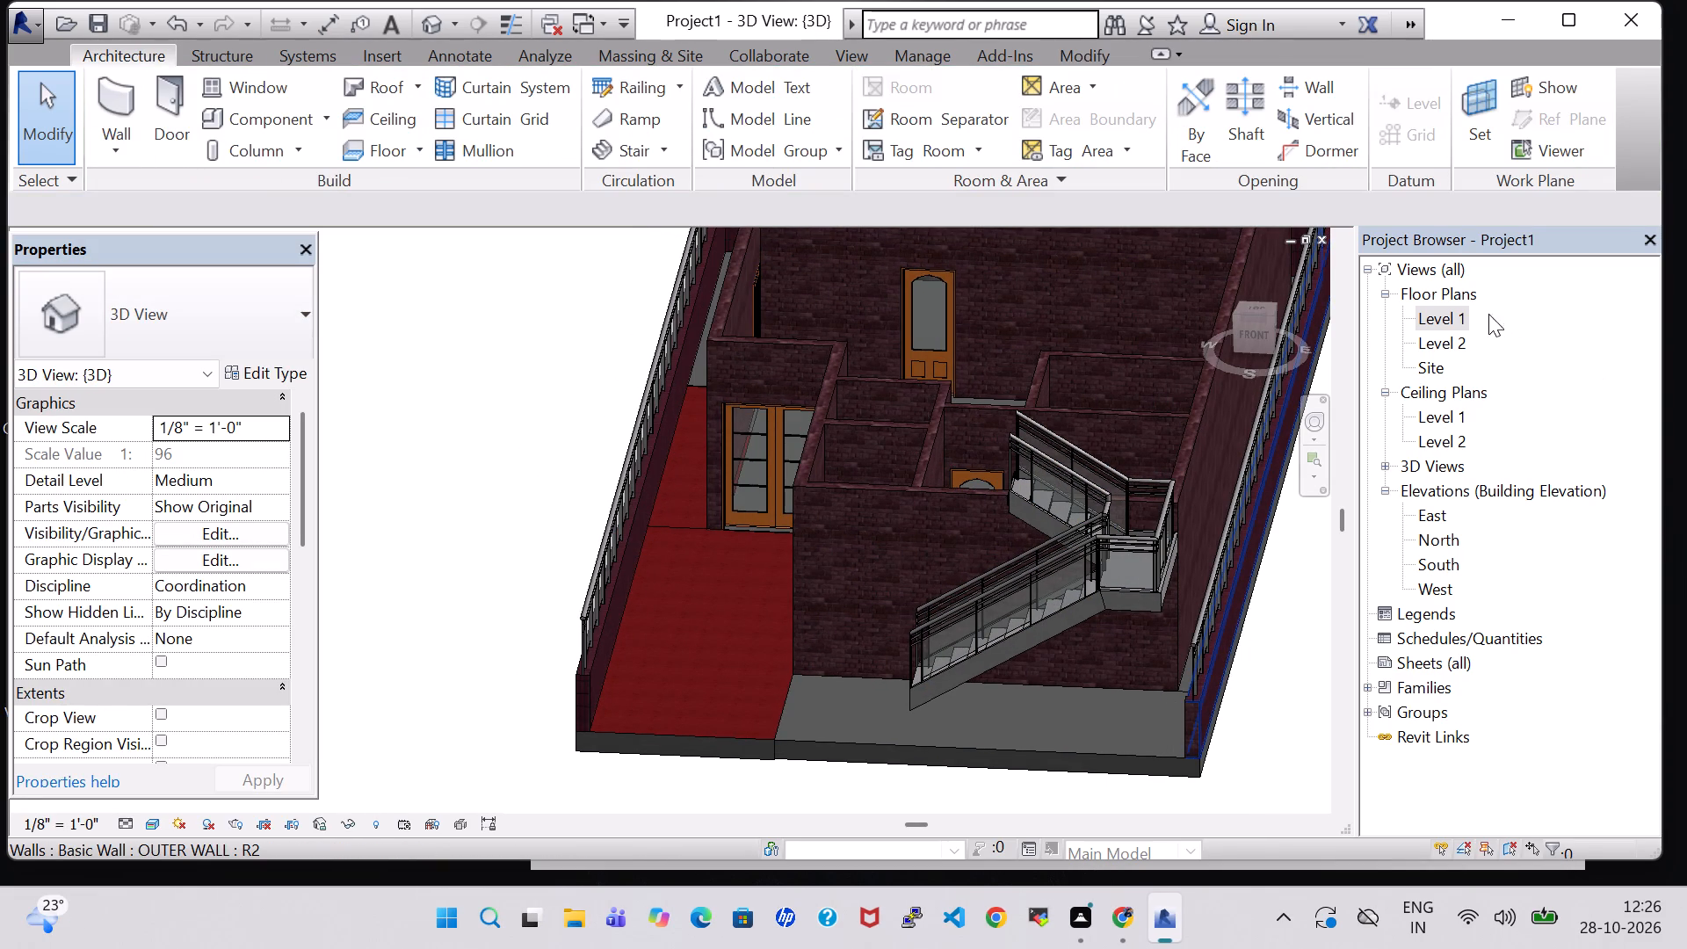
{"action": "double_click", "coordinate": [1442, 319]}
{"action": "scroll", "coordinate": [901, 428], "scroll_direction": "down", "scroll_amount": 2}
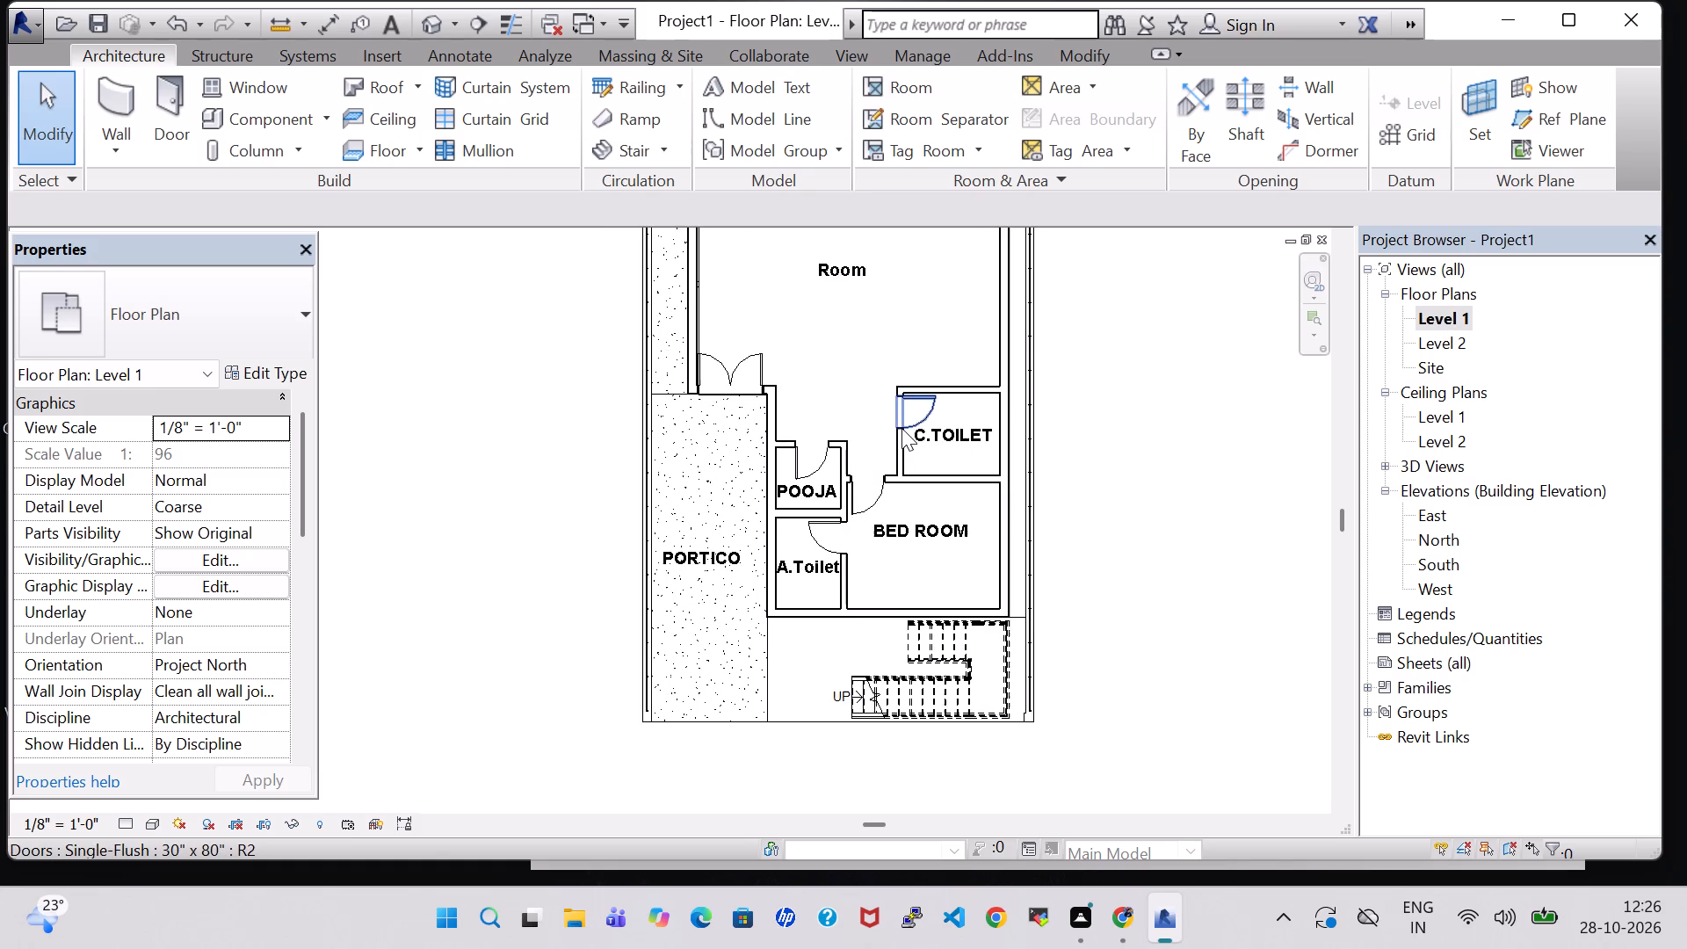
{"action": "scroll", "coordinate": [901, 428], "scroll_direction": "down", "scroll_amount": 1}
{"action": "scroll", "coordinate": [1043, 504], "scroll_direction": "up", "scroll_amount": 3}
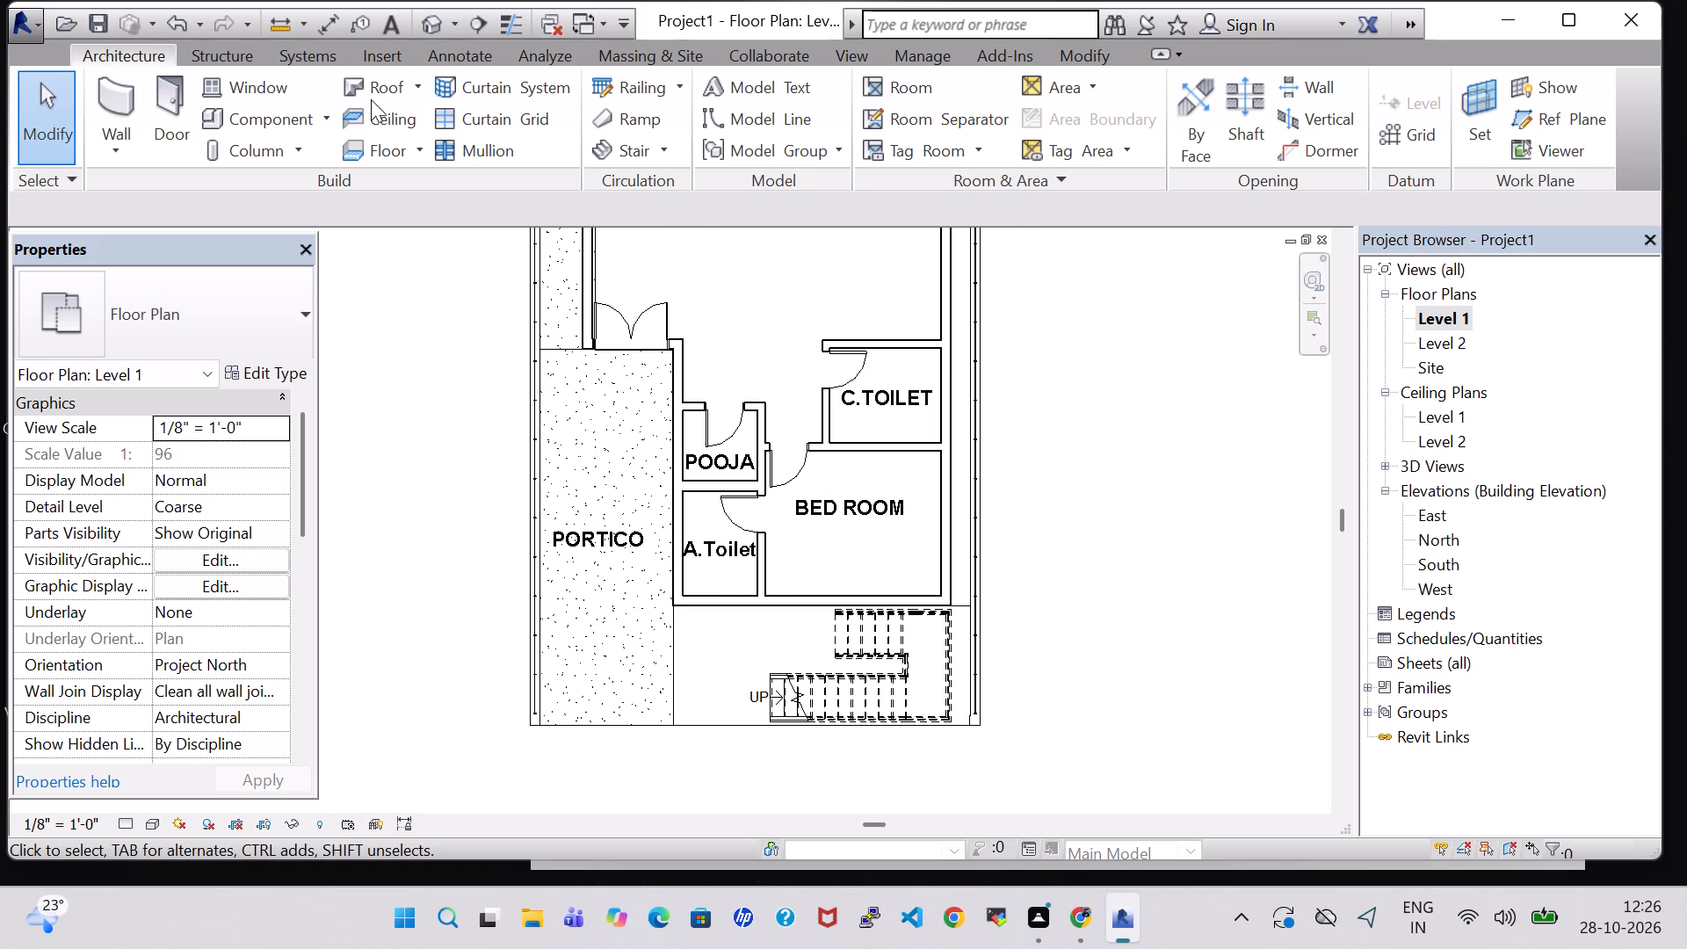
{"action": "scroll", "coordinate": [726, 402], "scroll_direction": "down", "scroll_amount": 2}
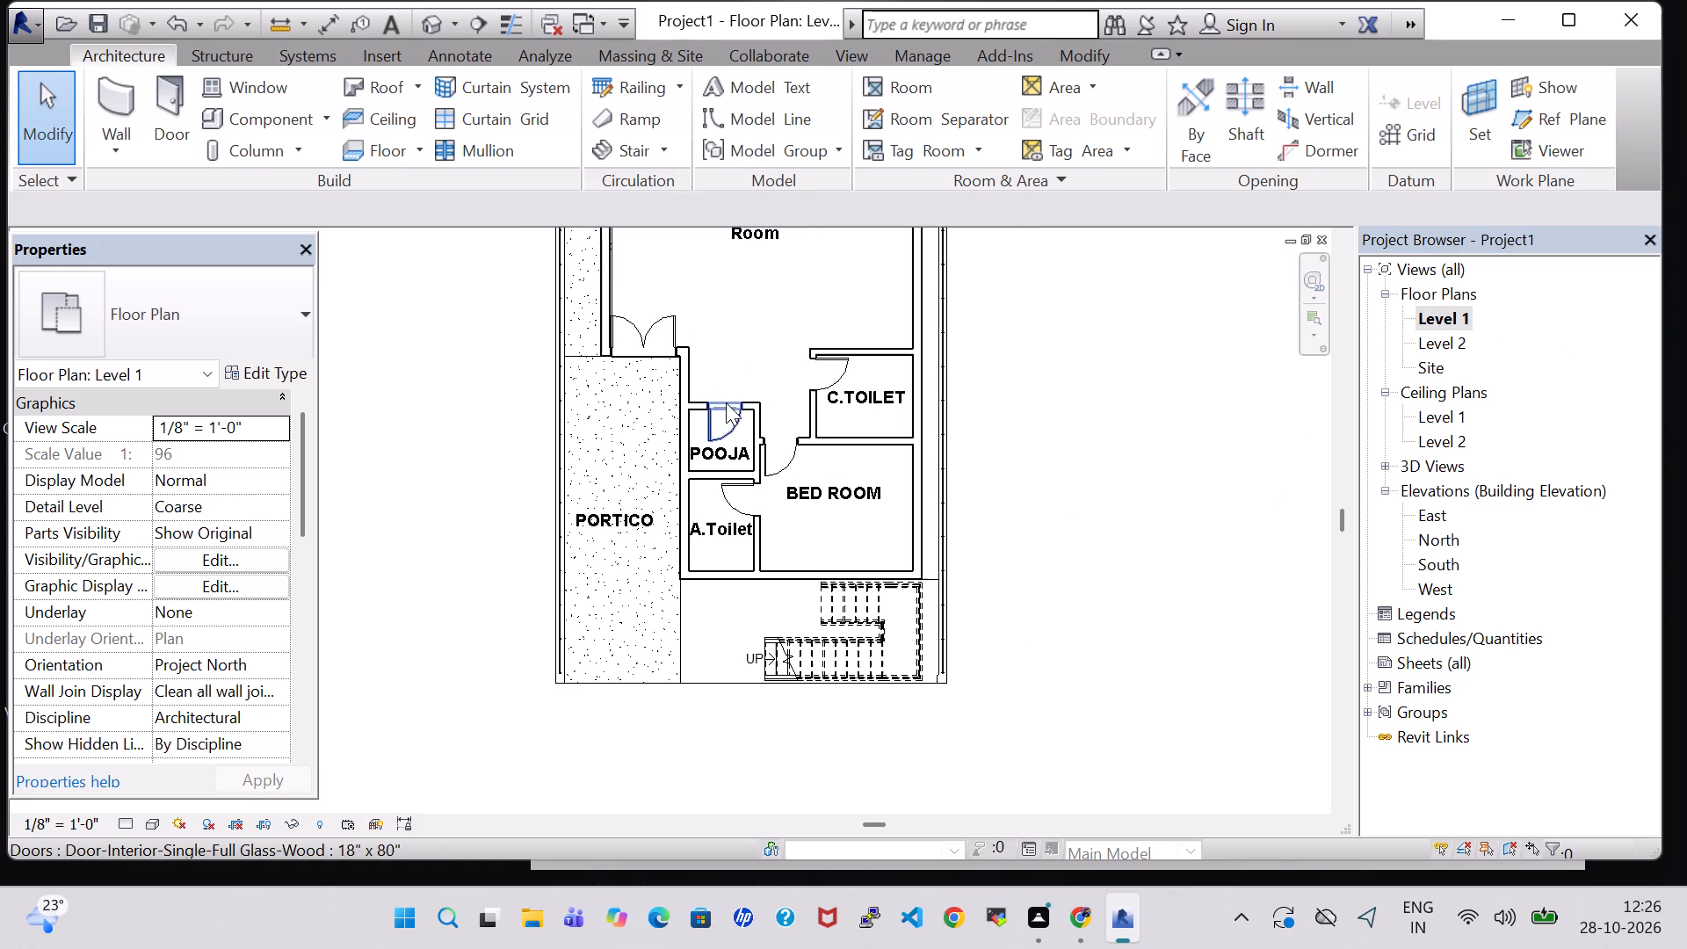
{"action": "key", "text": "Escape"}
{"action": "key", "text": "Escape"}
{"action": "middle_click_drag", "start_coordinate": [1100, 369], "coordinate": [1019, 438]}
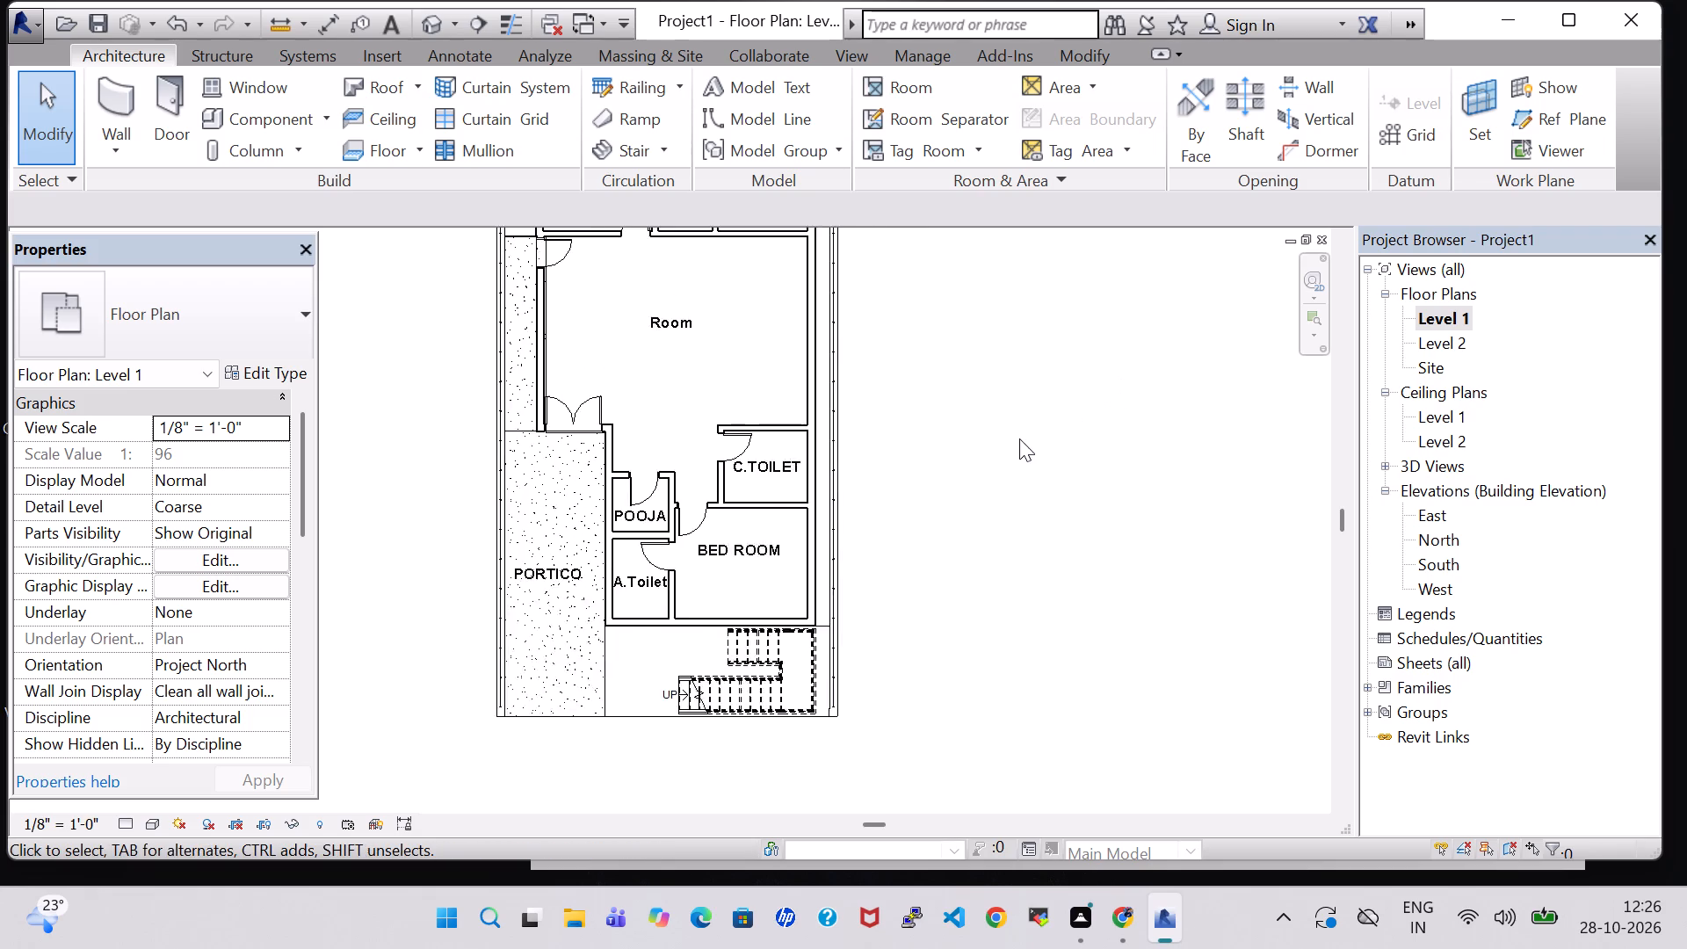
{"action": "scroll", "coordinate": [1019, 438], "scroll_direction": "down", "scroll_amount": 2}
{"action": "middle_click_drag", "start_coordinate": [1005, 394], "coordinate": [988, 493]}
{"action": "scroll", "coordinate": [988, 493], "scroll_direction": "down", "scroll_amount": 3}
{"action": "middle_click_drag", "start_coordinate": [988, 489], "coordinate": [937, 471]}
{"action": "scroll", "coordinate": [937, 471], "scroll_direction": "up", "scroll_amount": 2}
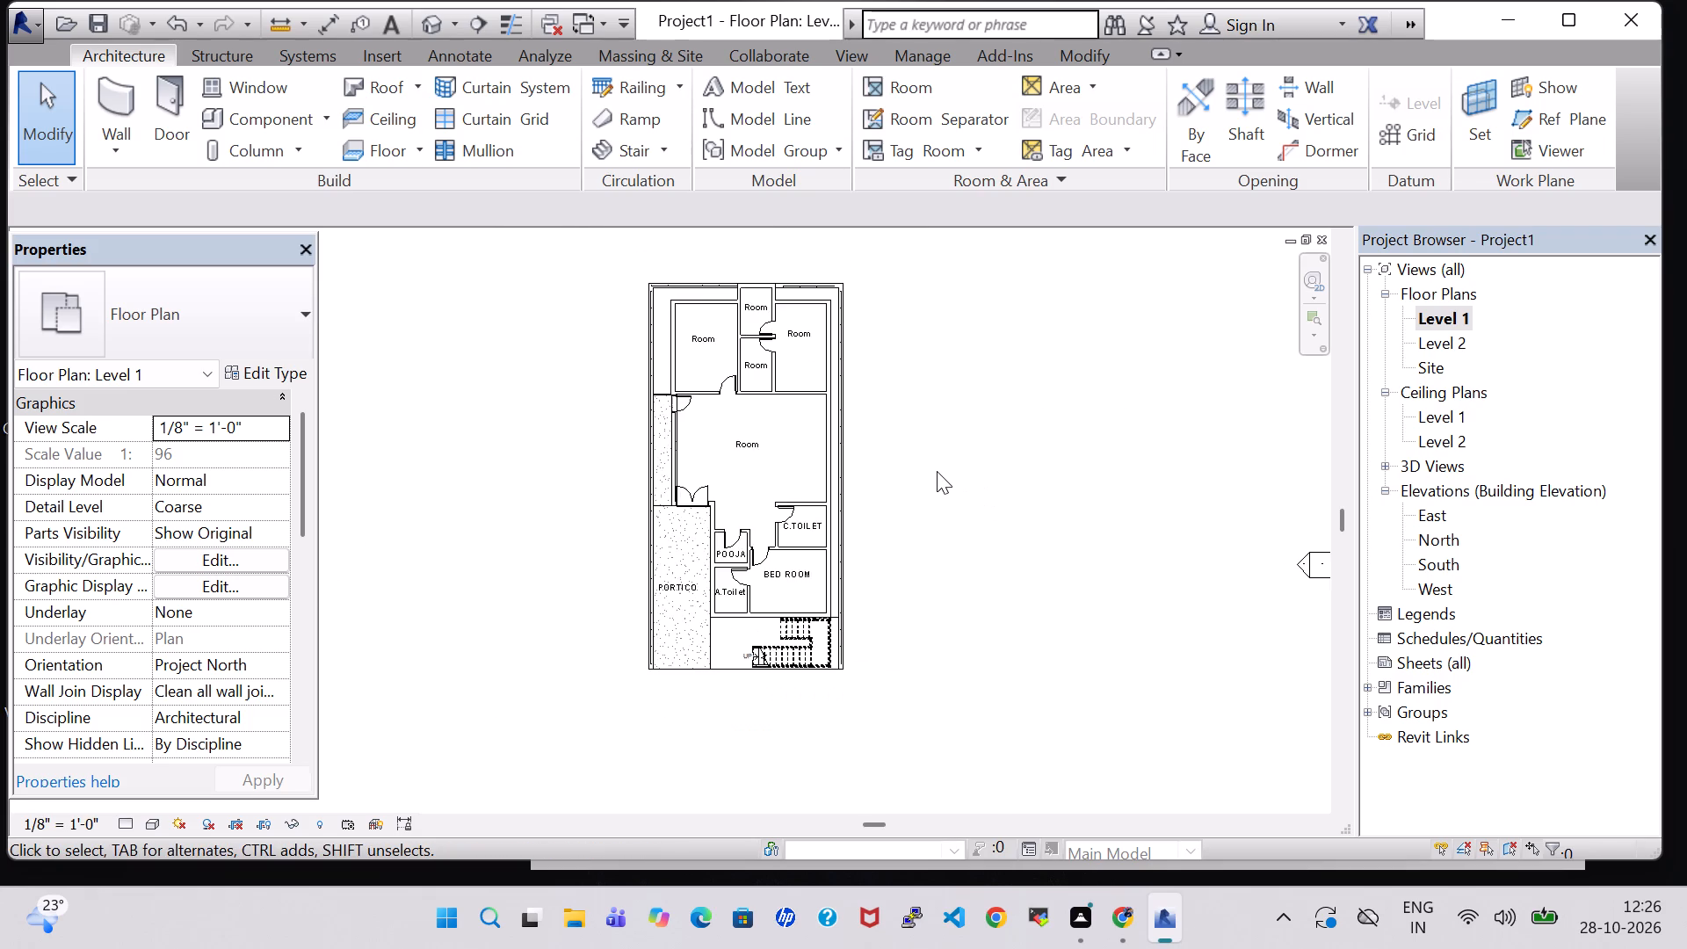
{"action": "middle_click_drag", "start_coordinate": [937, 471], "coordinate": [961, 510]}
{"action": "scroll", "coordinate": [961, 510], "scroll_direction": "up", "scroll_amount": 1}
{"action": "middle_click_drag", "start_coordinate": [961, 510], "coordinate": [1003, 510]}
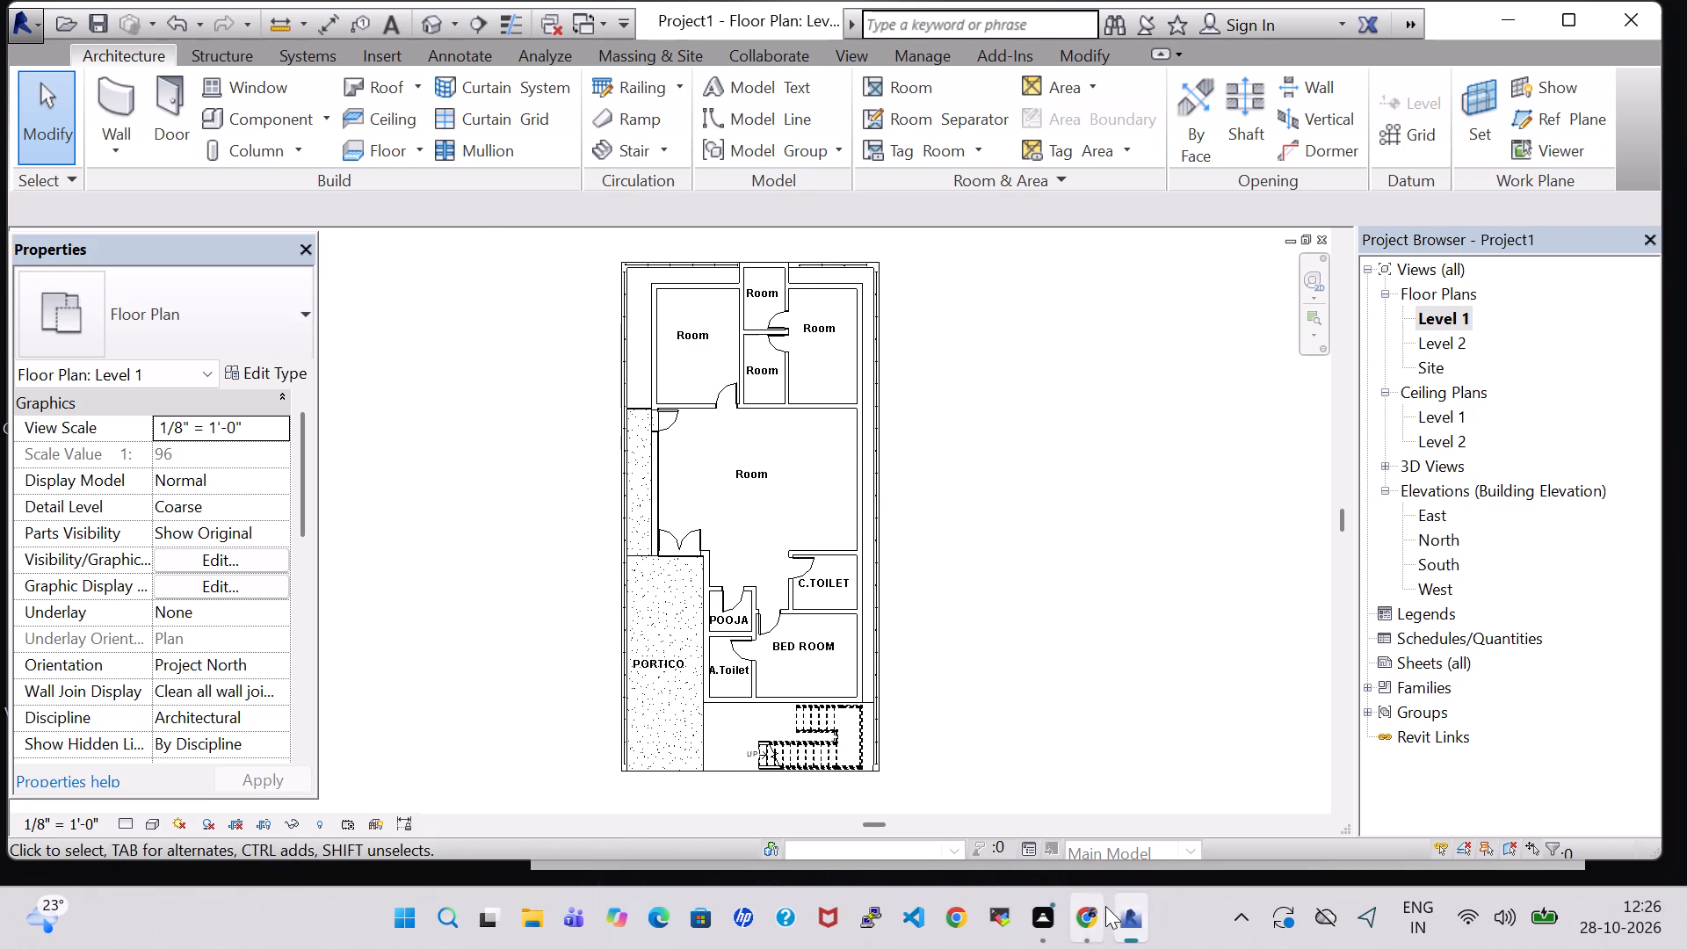
{"action": "left_click", "coordinate": [1025, 467]}
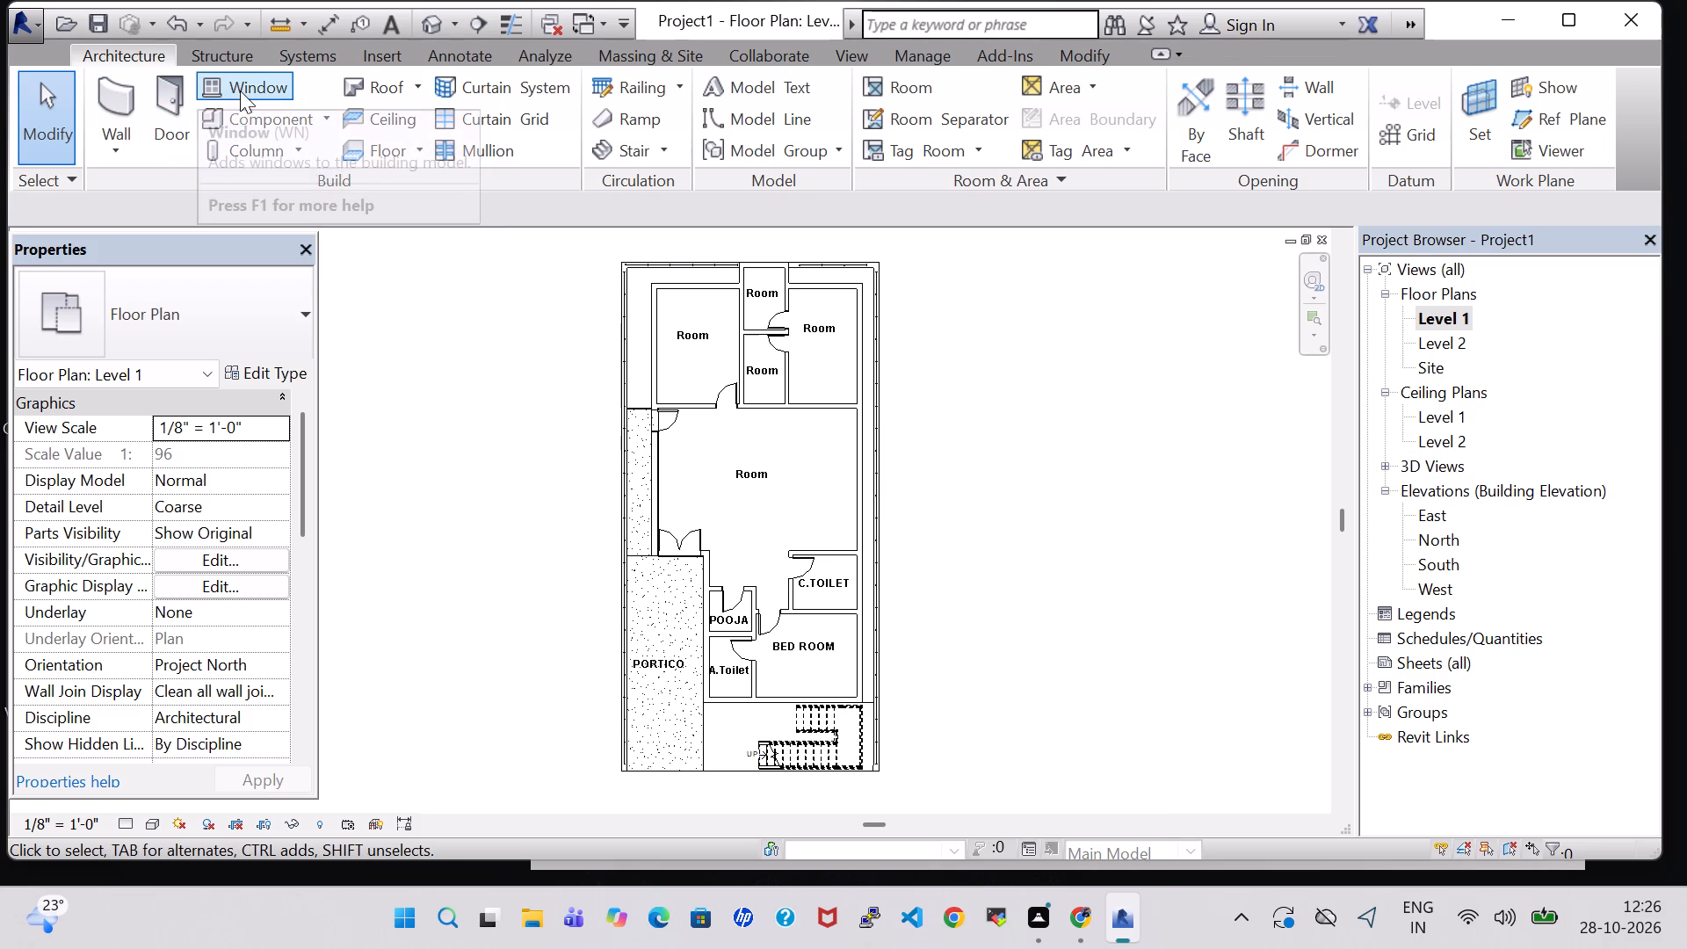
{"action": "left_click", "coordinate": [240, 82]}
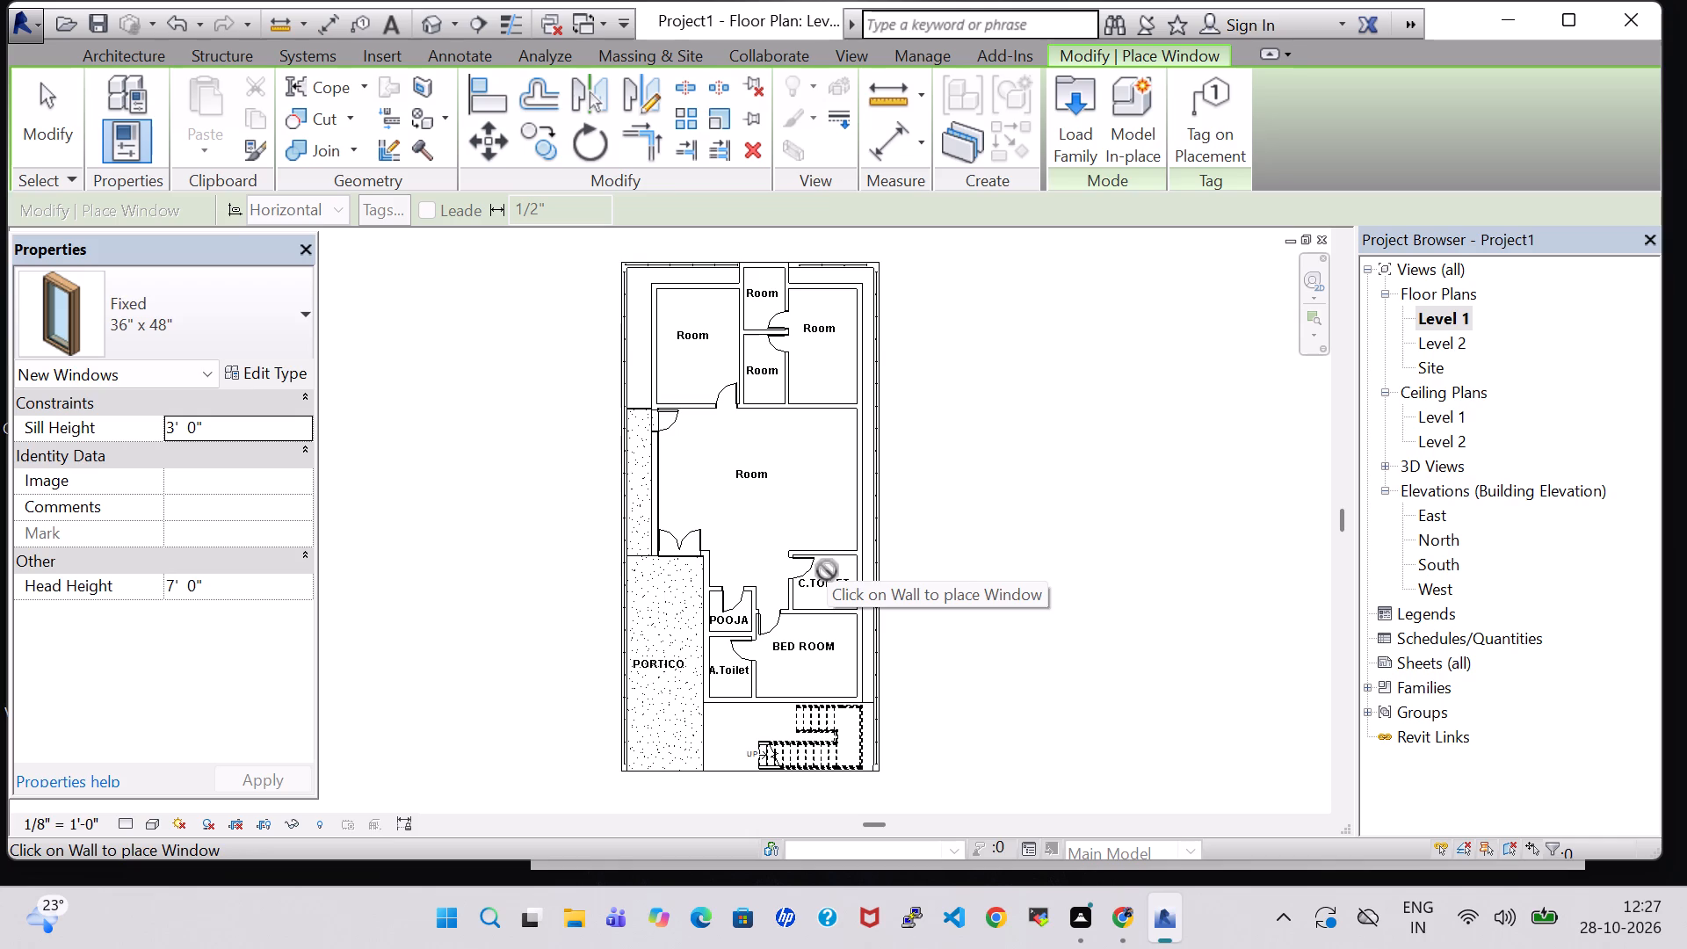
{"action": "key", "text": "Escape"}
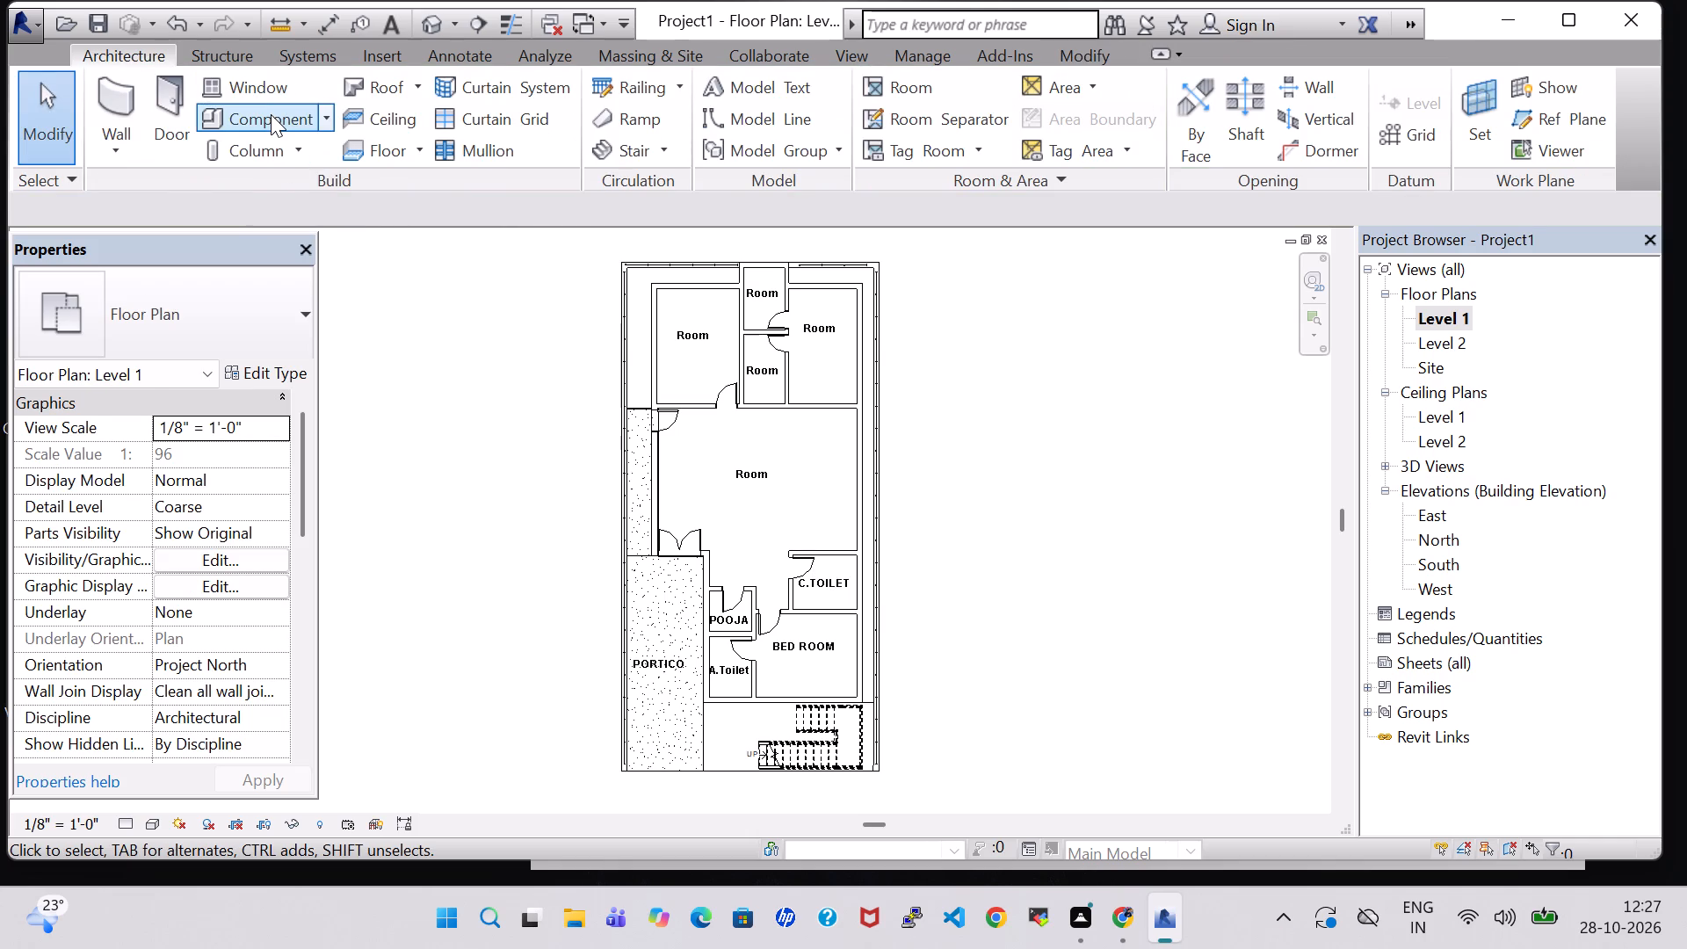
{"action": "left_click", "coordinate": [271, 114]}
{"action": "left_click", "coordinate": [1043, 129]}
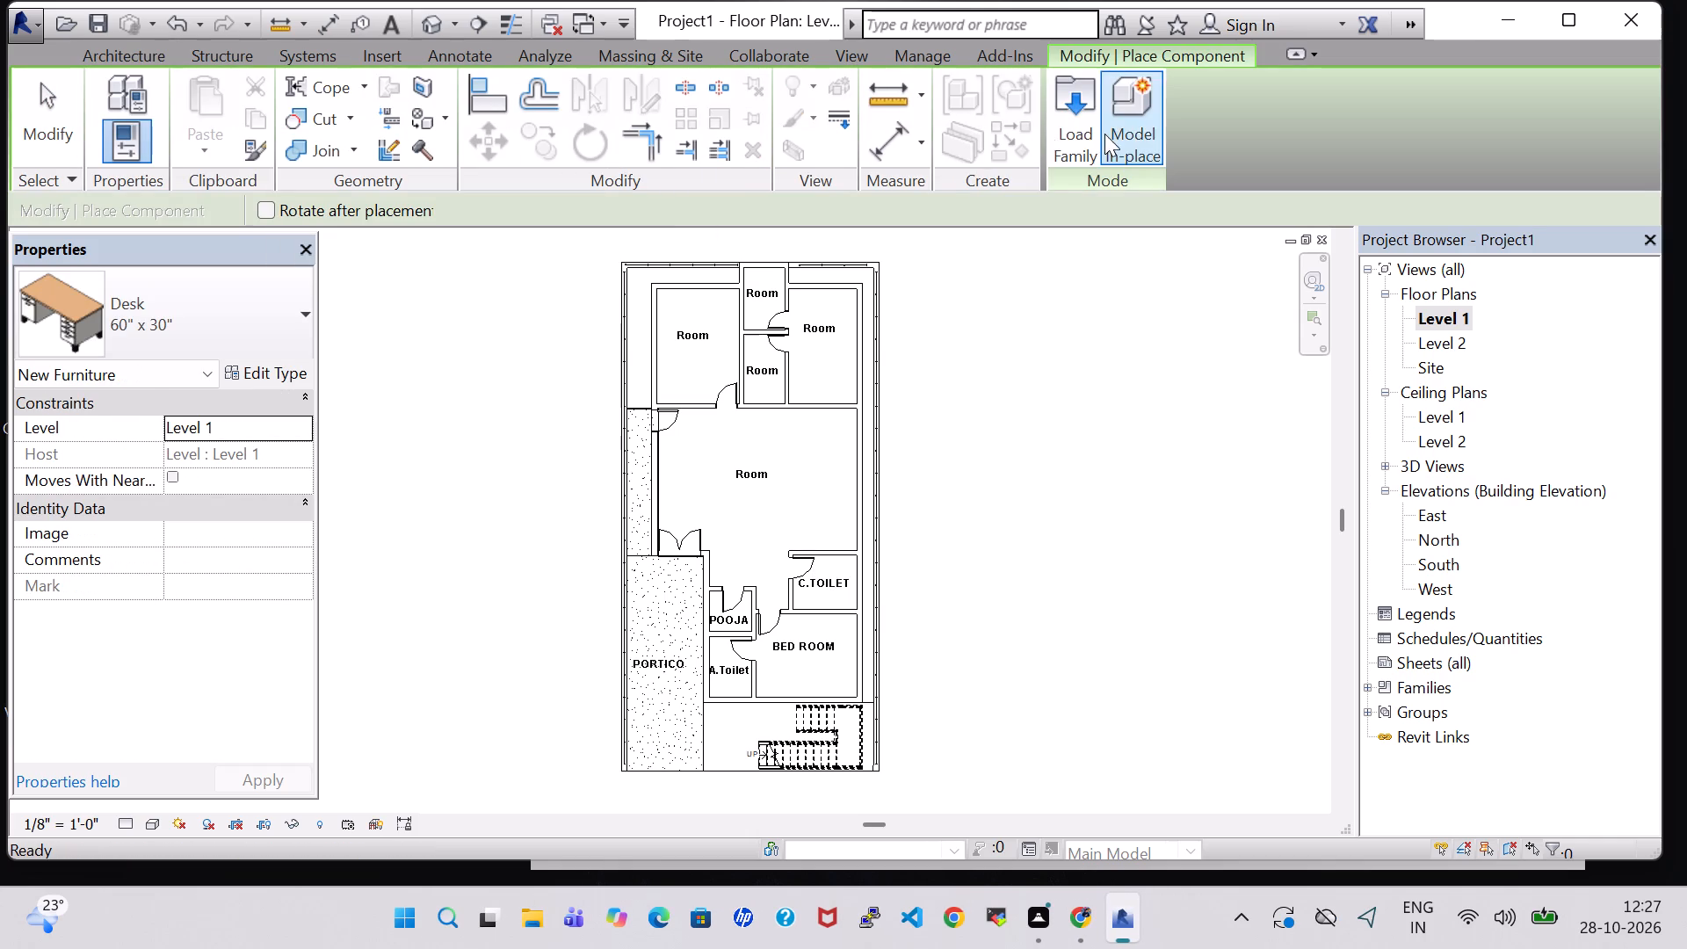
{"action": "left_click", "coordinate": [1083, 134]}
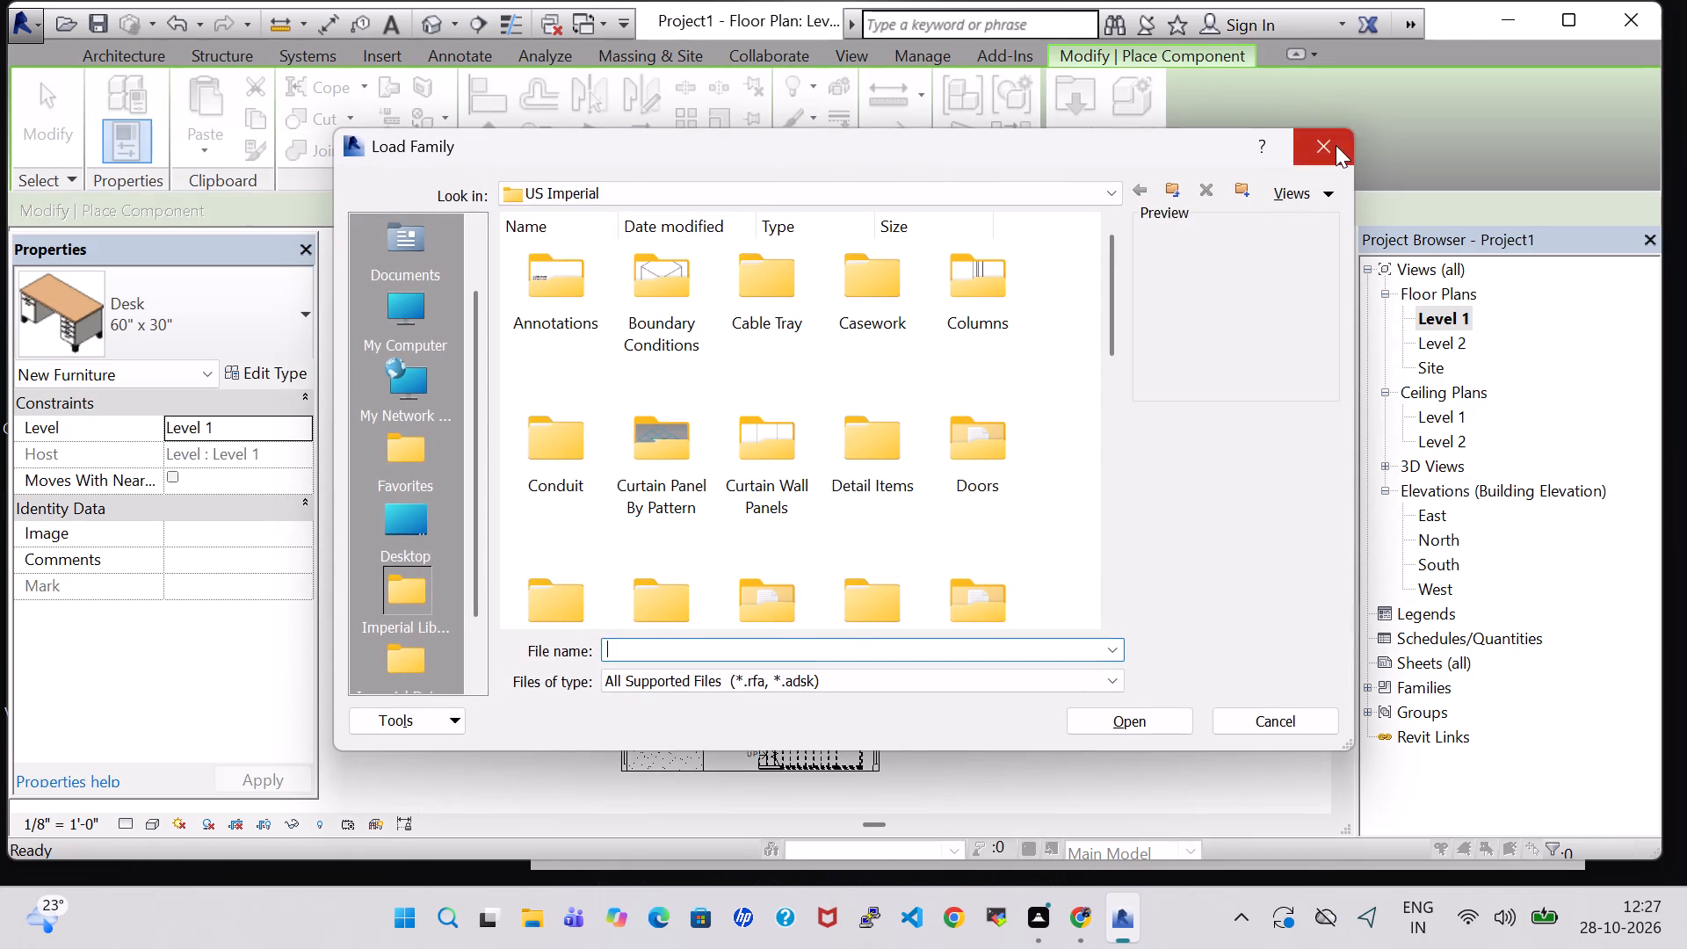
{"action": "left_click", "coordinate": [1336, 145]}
Load the Casement 3x3 with Trim window family from the US Imperial library for window placement.
{"action": "left_click", "coordinate": [107, 49]}
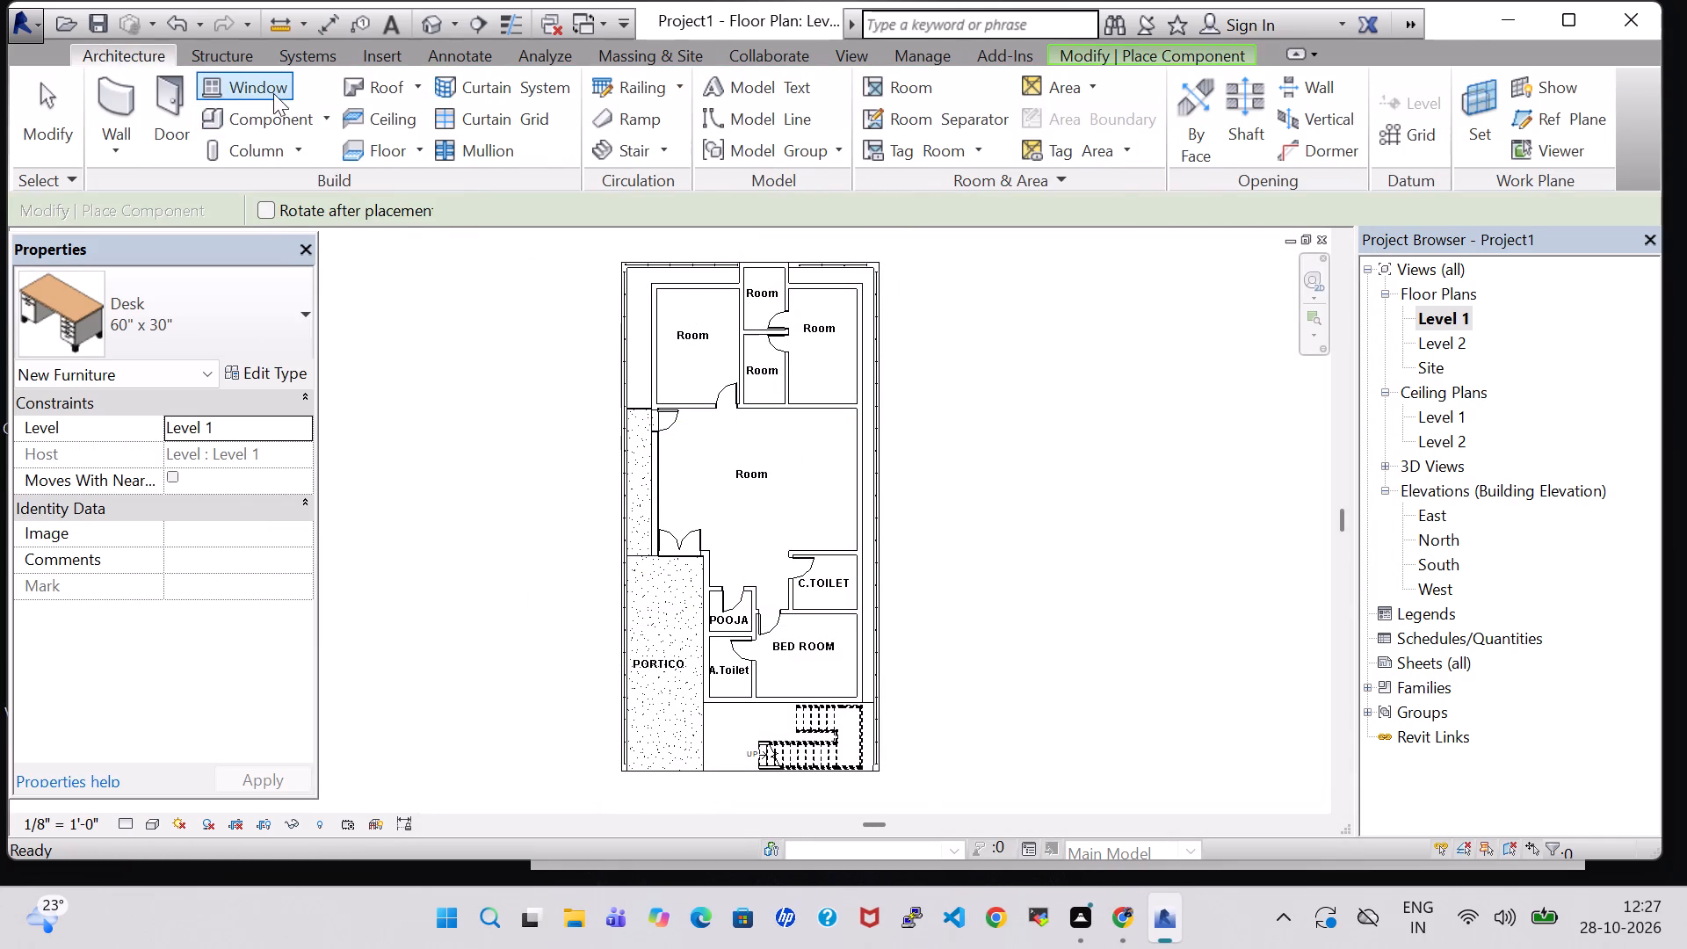
{"action": "left_click", "coordinate": [273, 93]}
{"action": "double_click", "coordinate": [1075, 131]}
{"action": "scroll", "coordinate": [1070, 409], "scroll_direction": "down", "scroll_amount": 1}
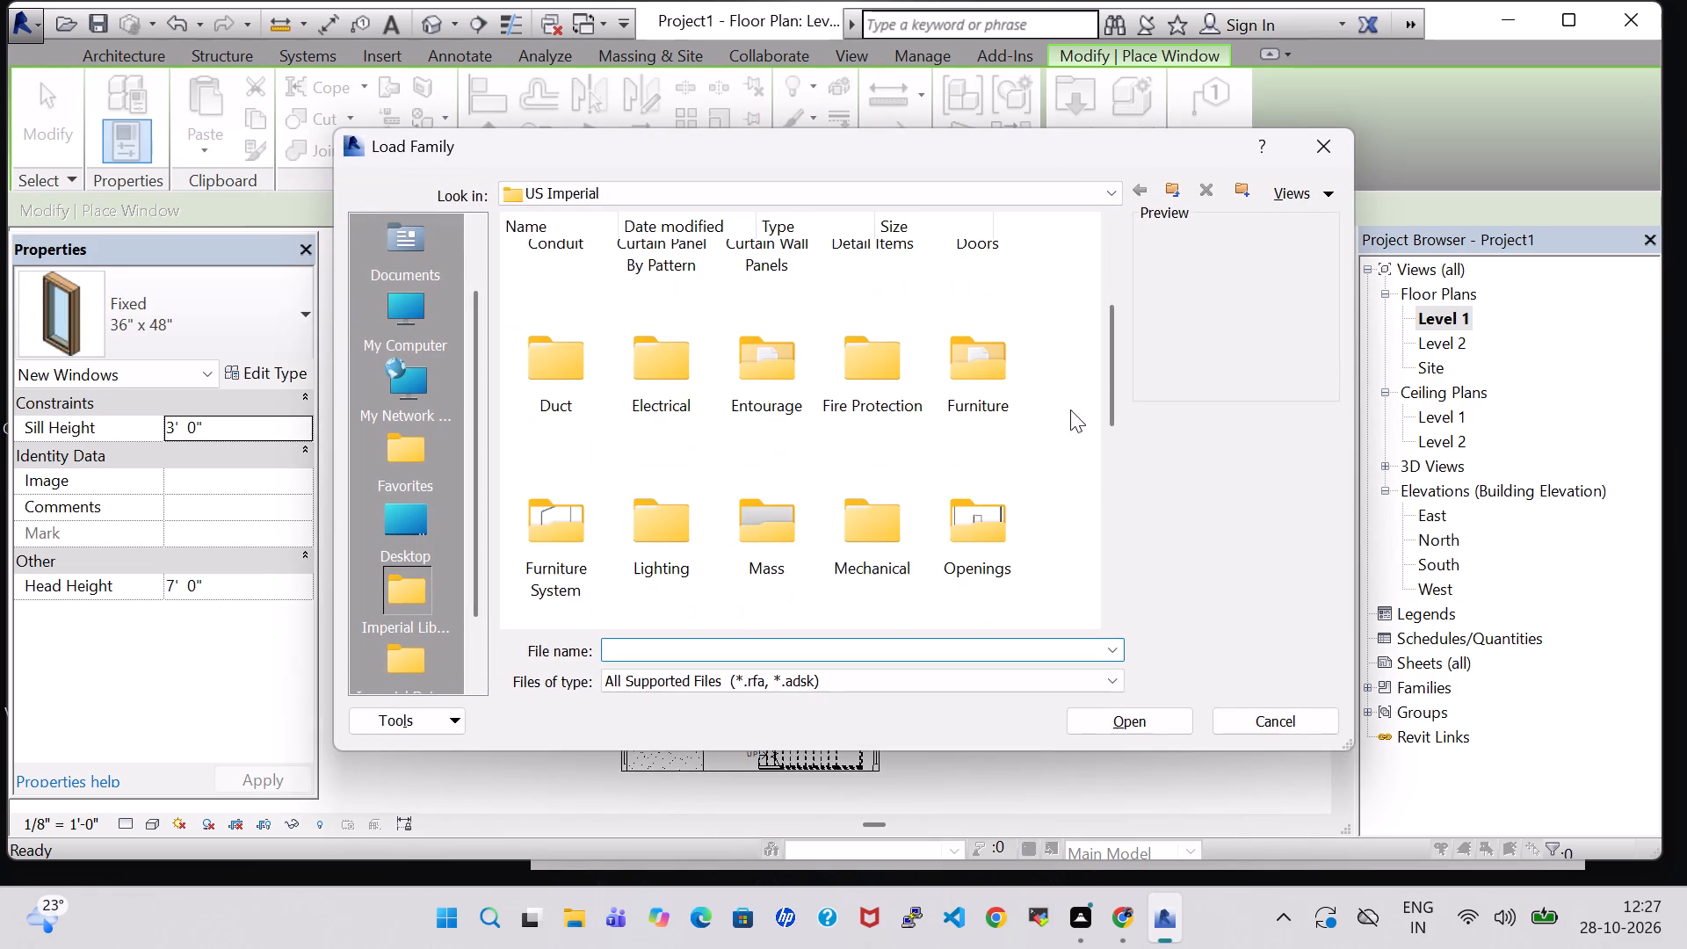
{"action": "scroll", "coordinate": [1002, 408], "scroll_direction": "down", "scroll_amount": 1}
{"action": "scroll", "coordinate": [995, 373], "scroll_direction": "up", "scroll_amount": 1}
{"action": "double_click", "coordinate": [988, 388]}
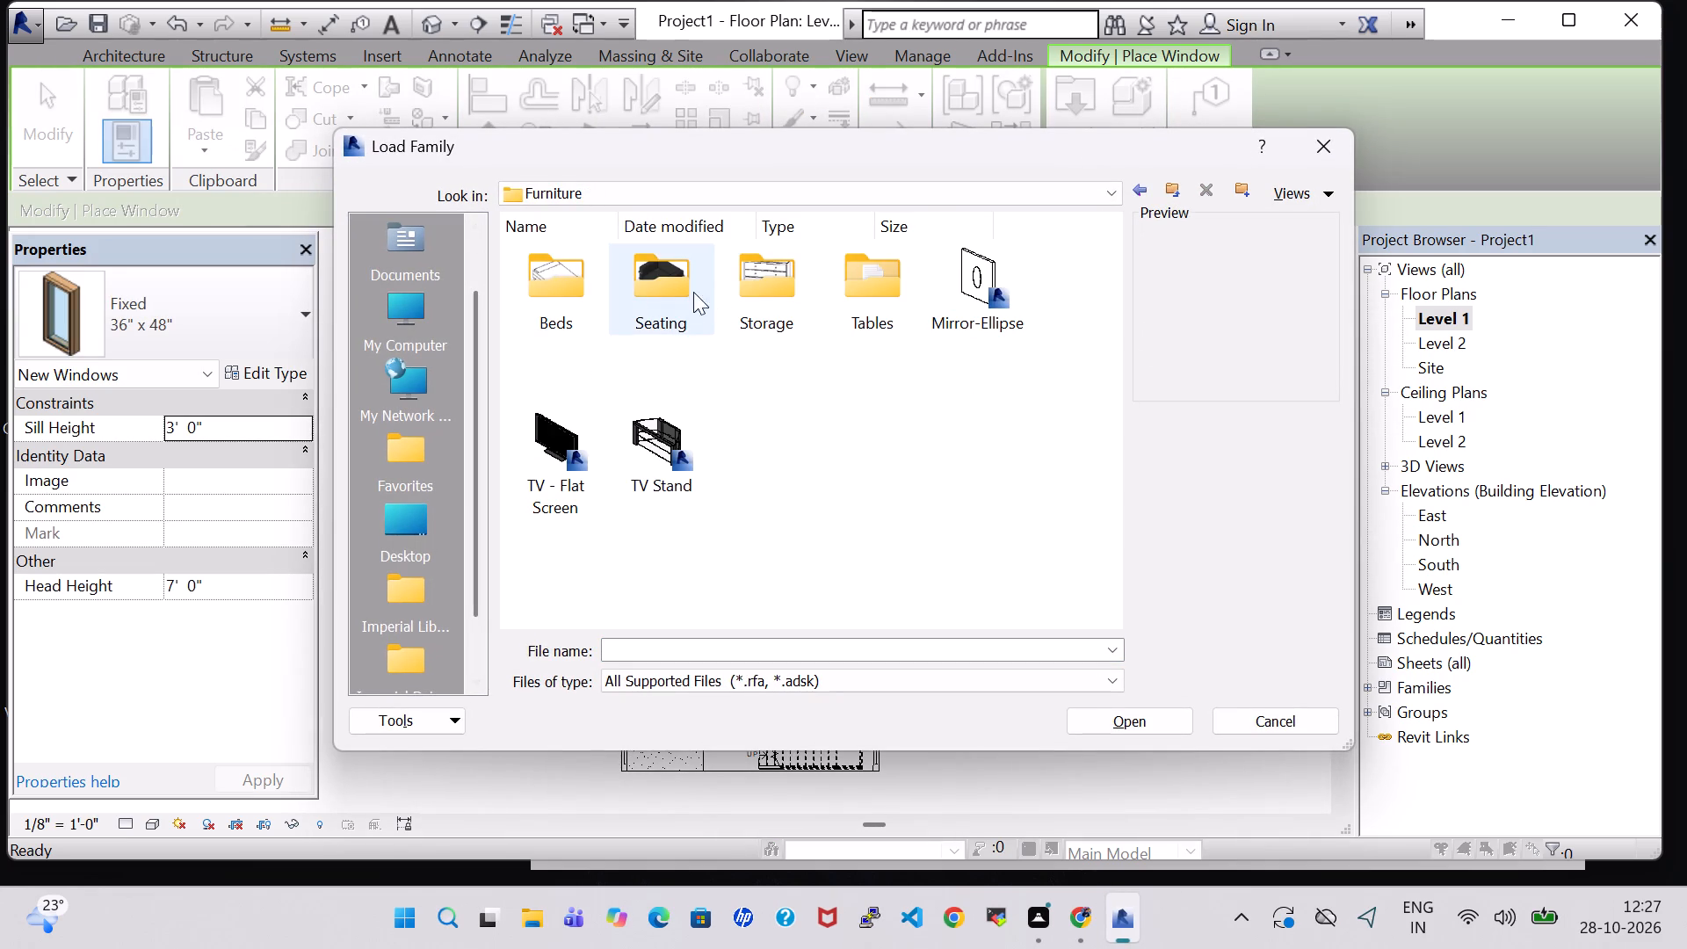
{"action": "left_click", "coordinate": [1308, 132]}
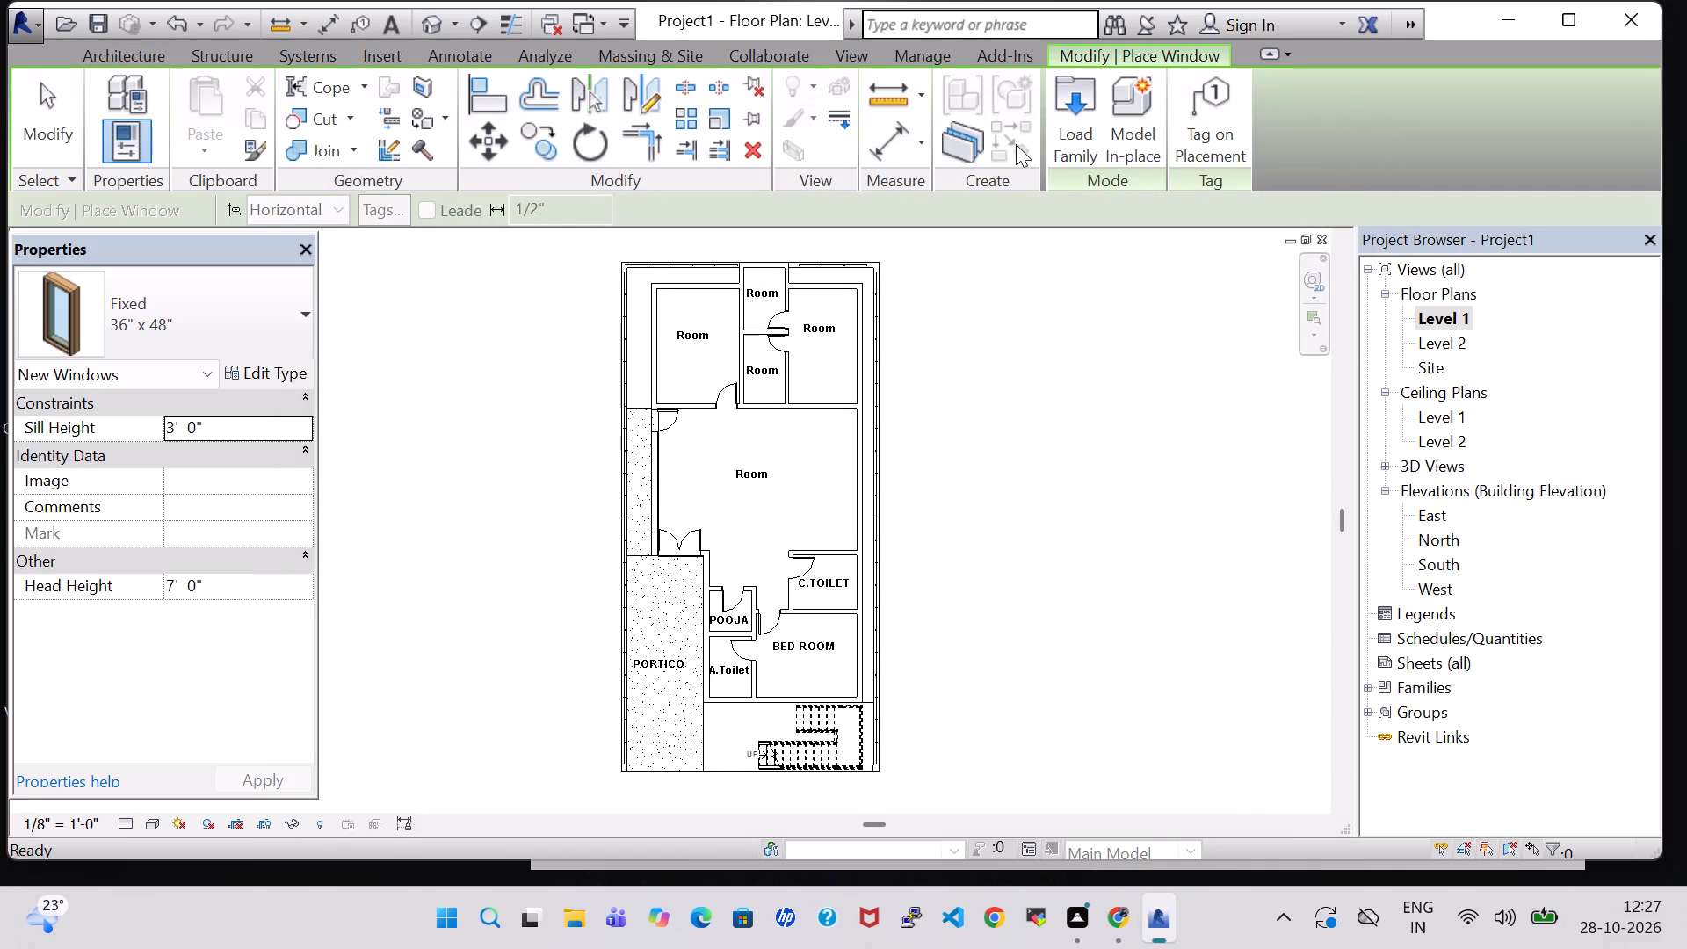
{"action": "left_click", "coordinate": [1069, 134]}
{"action": "scroll", "coordinate": [1046, 466], "scroll_direction": "down", "scroll_amount": 4}
{"action": "double_click", "coordinate": [774, 543]}
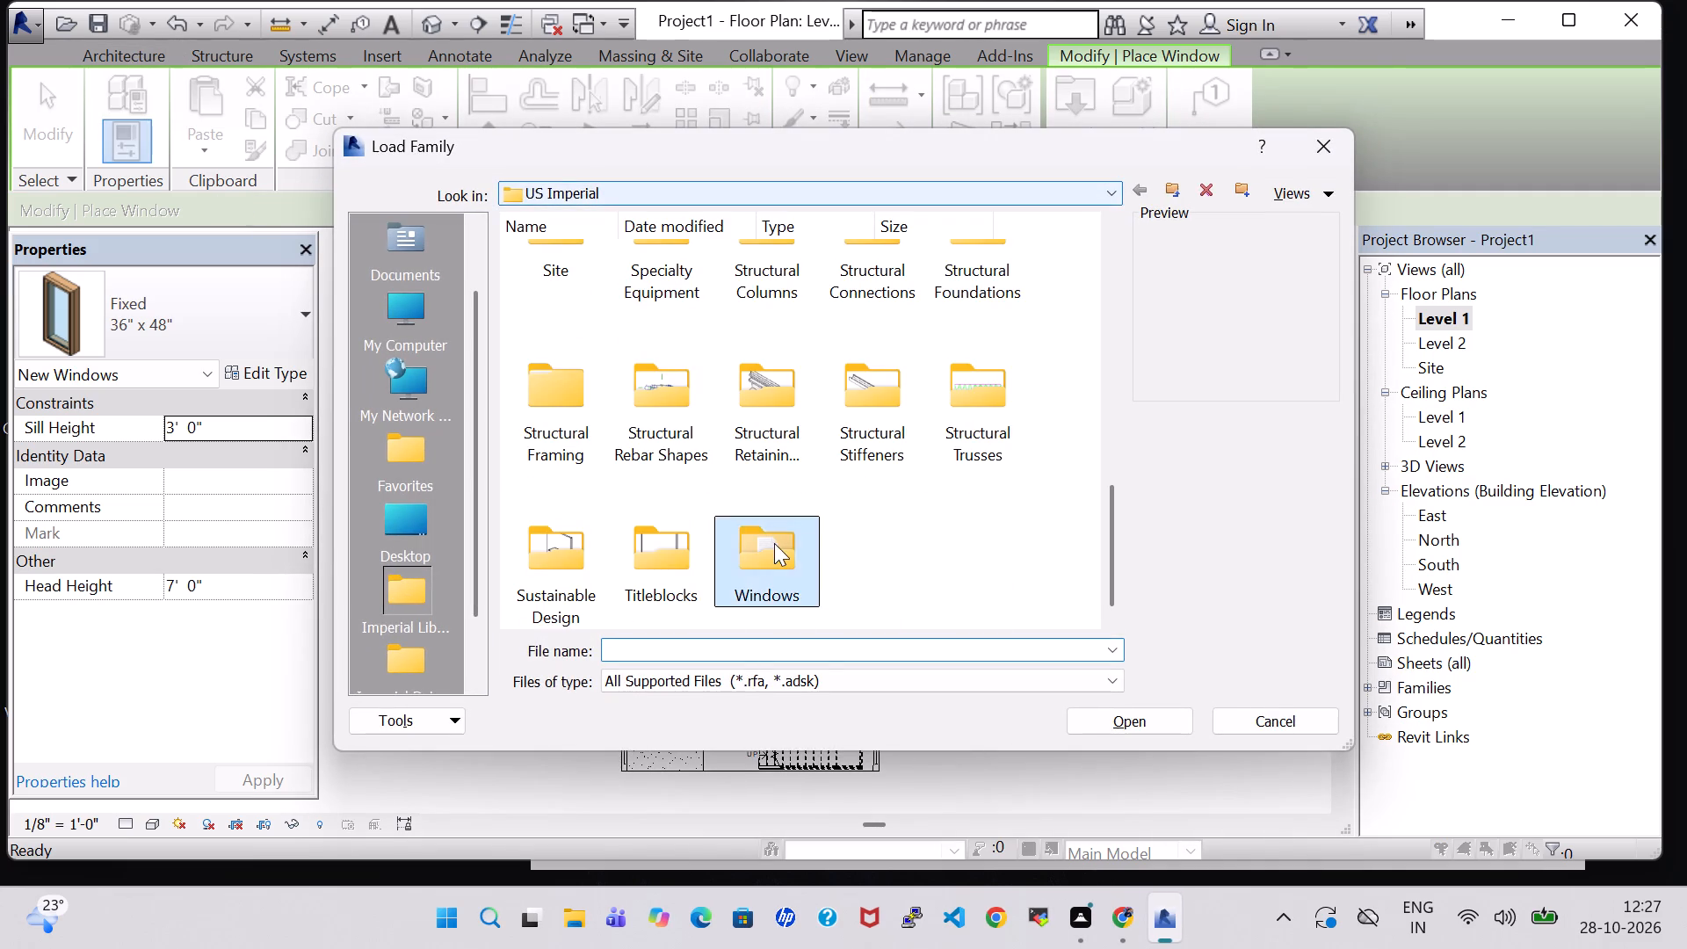
{"action": "left_click", "coordinate": [778, 312]}
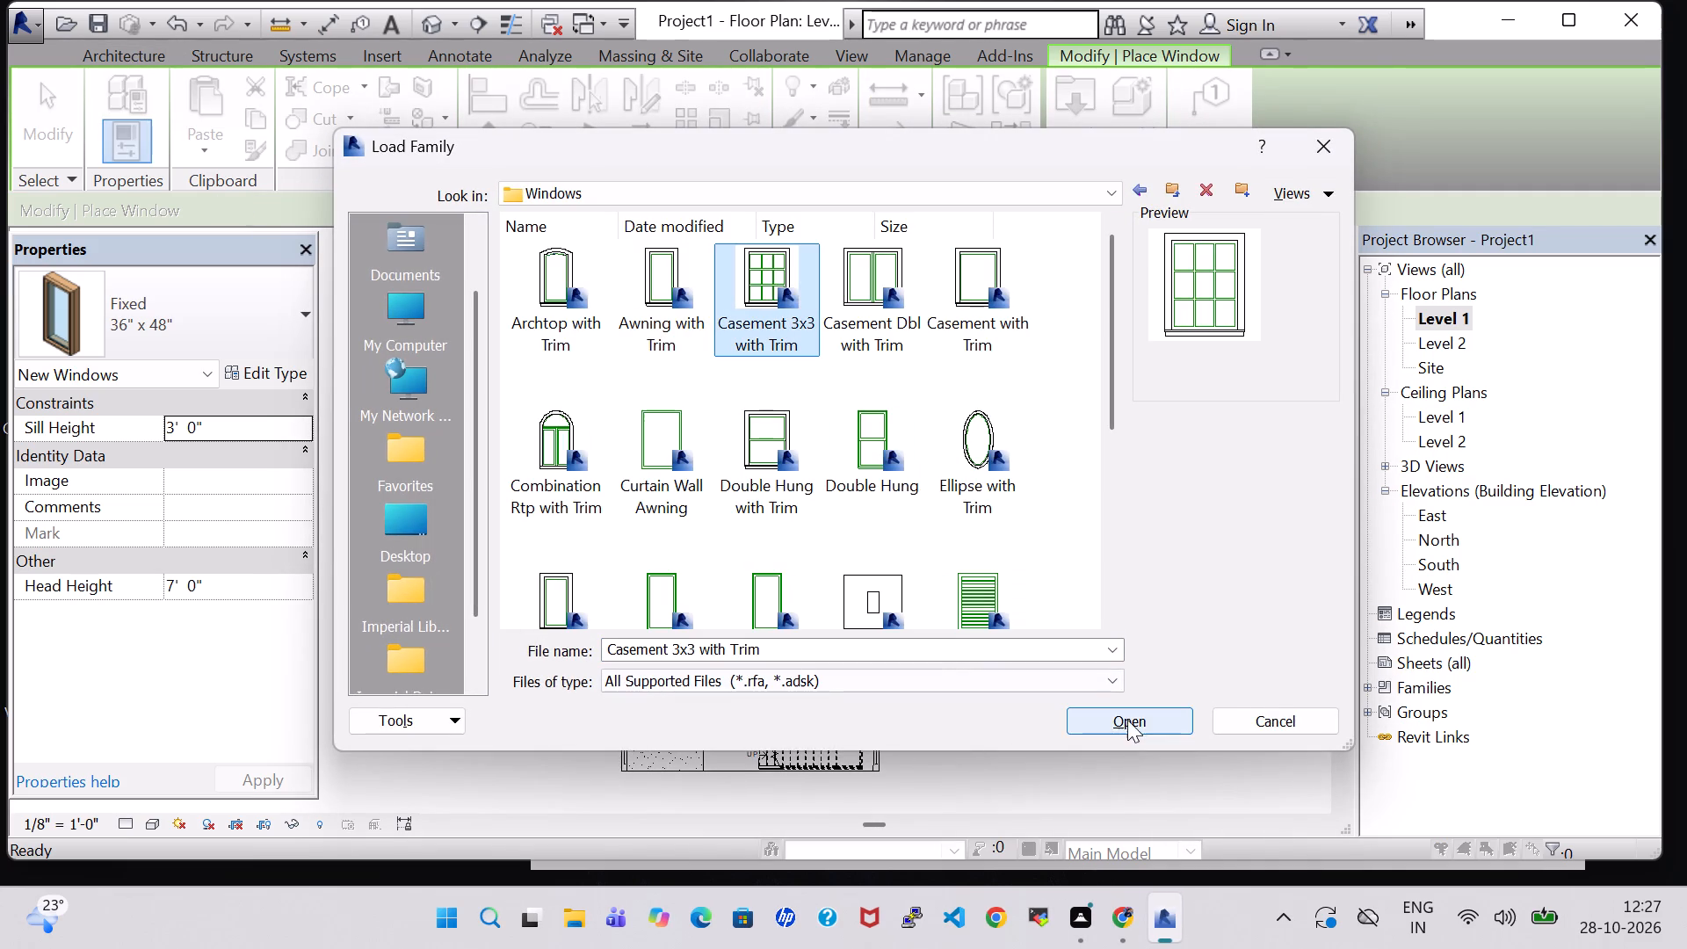
{"action": "left_click", "coordinate": [1127, 720]}
Place a 36" x 48" casement window in BED ROOM's stair-side wall, about 2'-11" from the A.Toilet partition.
{"action": "scroll", "coordinate": [726, 694], "scroll_direction": "up", "scroll_amount": 11}
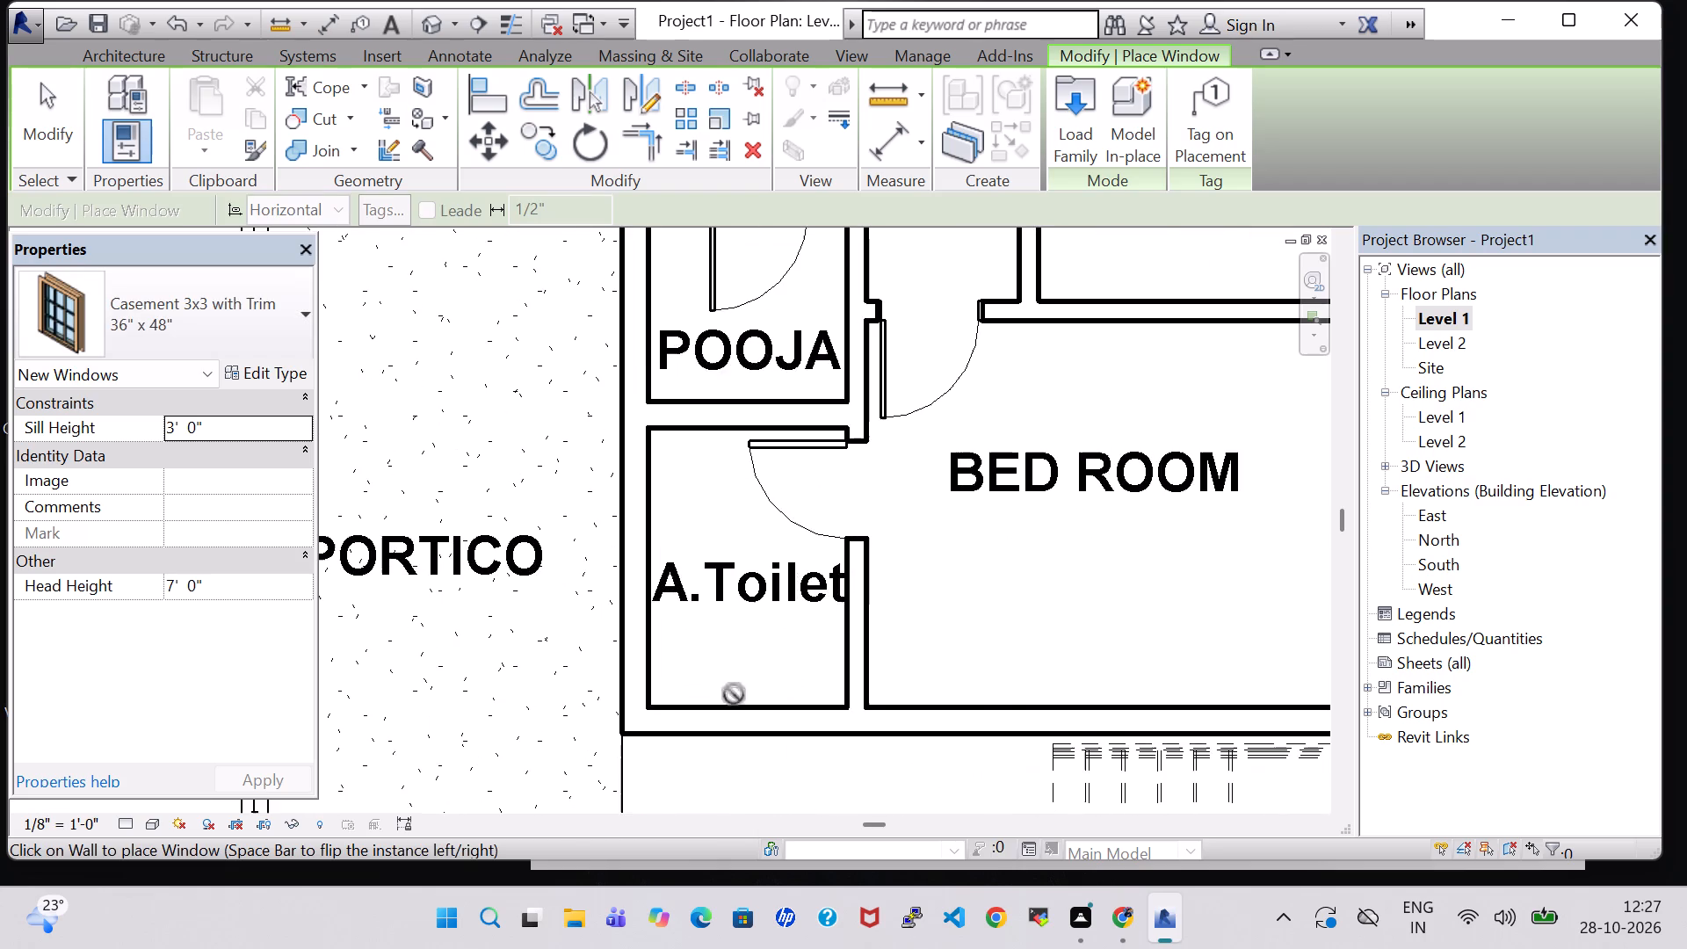
{"action": "left_click", "coordinate": [970, 701]}
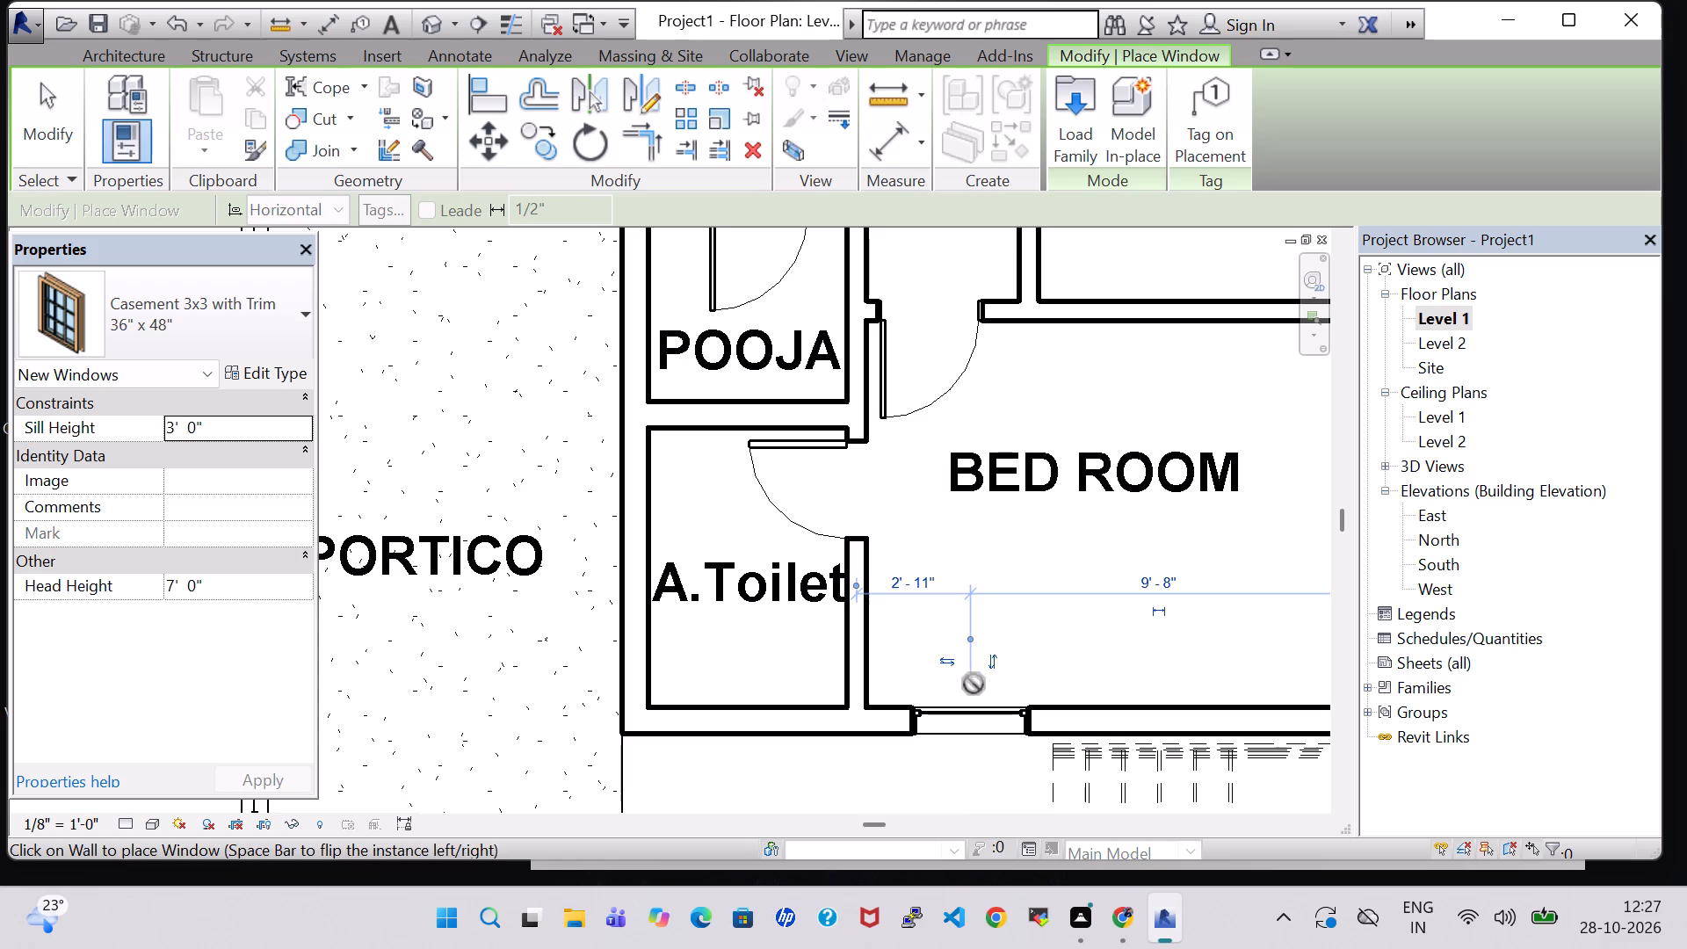
{"action": "key", "text": "Escape"}
{"action": "key", "text": "Escape"}
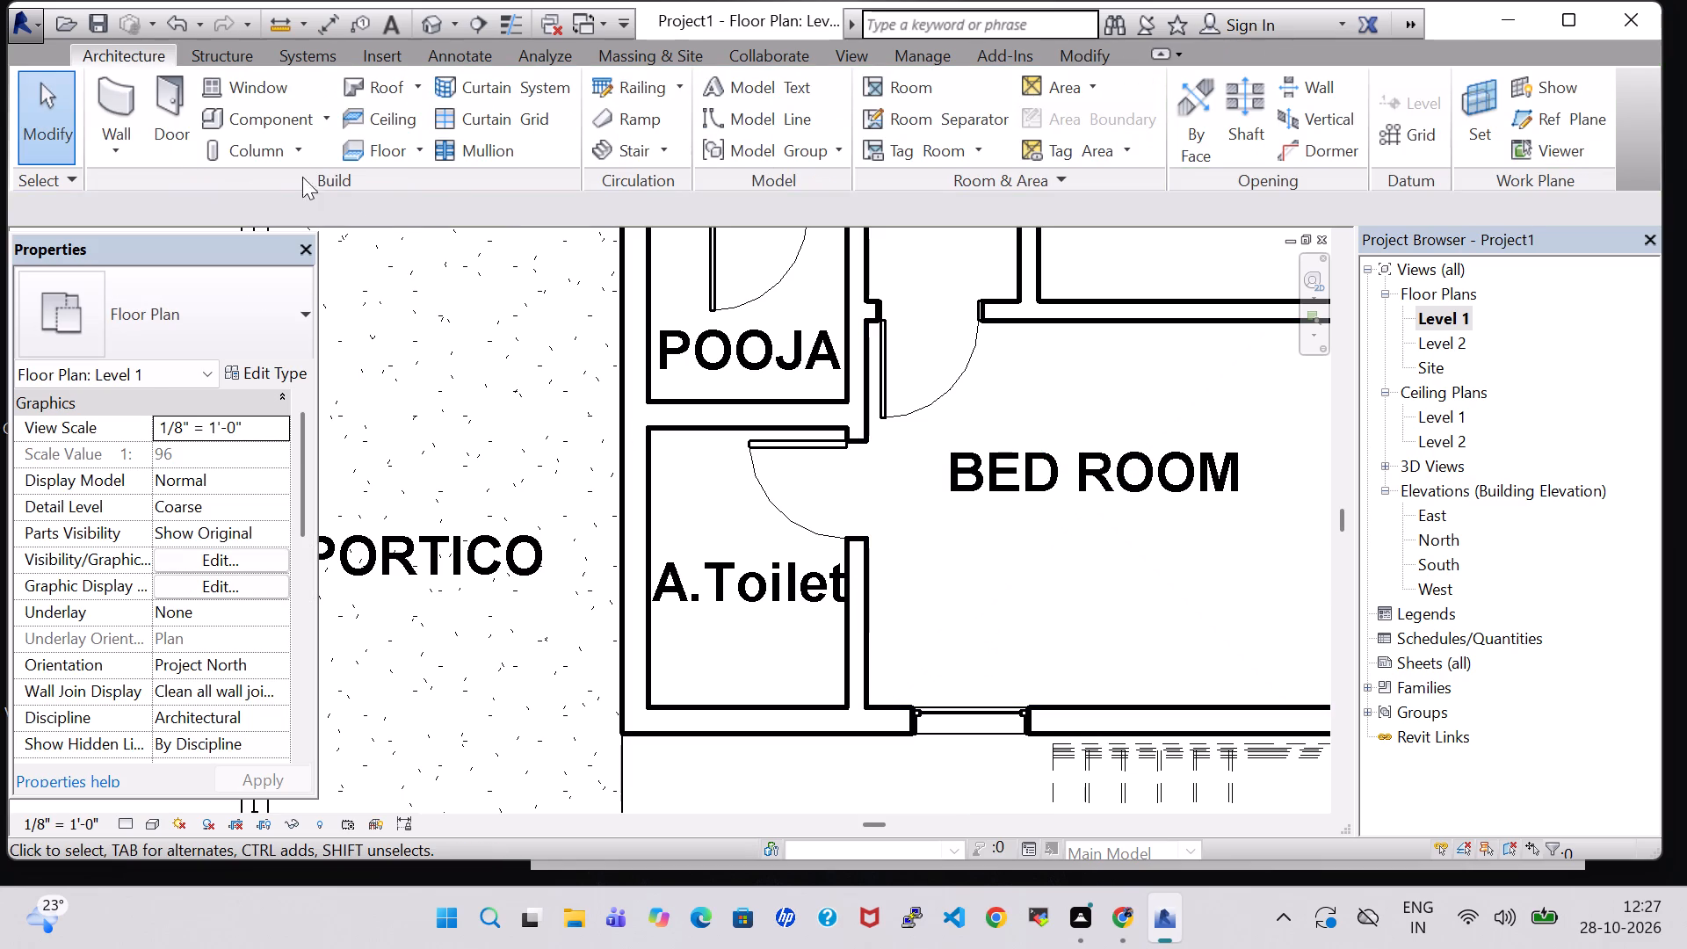
Place two 36" x 48" casement windows in the large central room's wall opposite PORTICO, about 4'-8" from the C.TOILET wall and 7'-5" apart.
{"action": "left_click", "coordinate": [239, 79]}
{"action": "scroll", "coordinate": [648, 418], "scroll_direction": "down", "scroll_amount": 7}
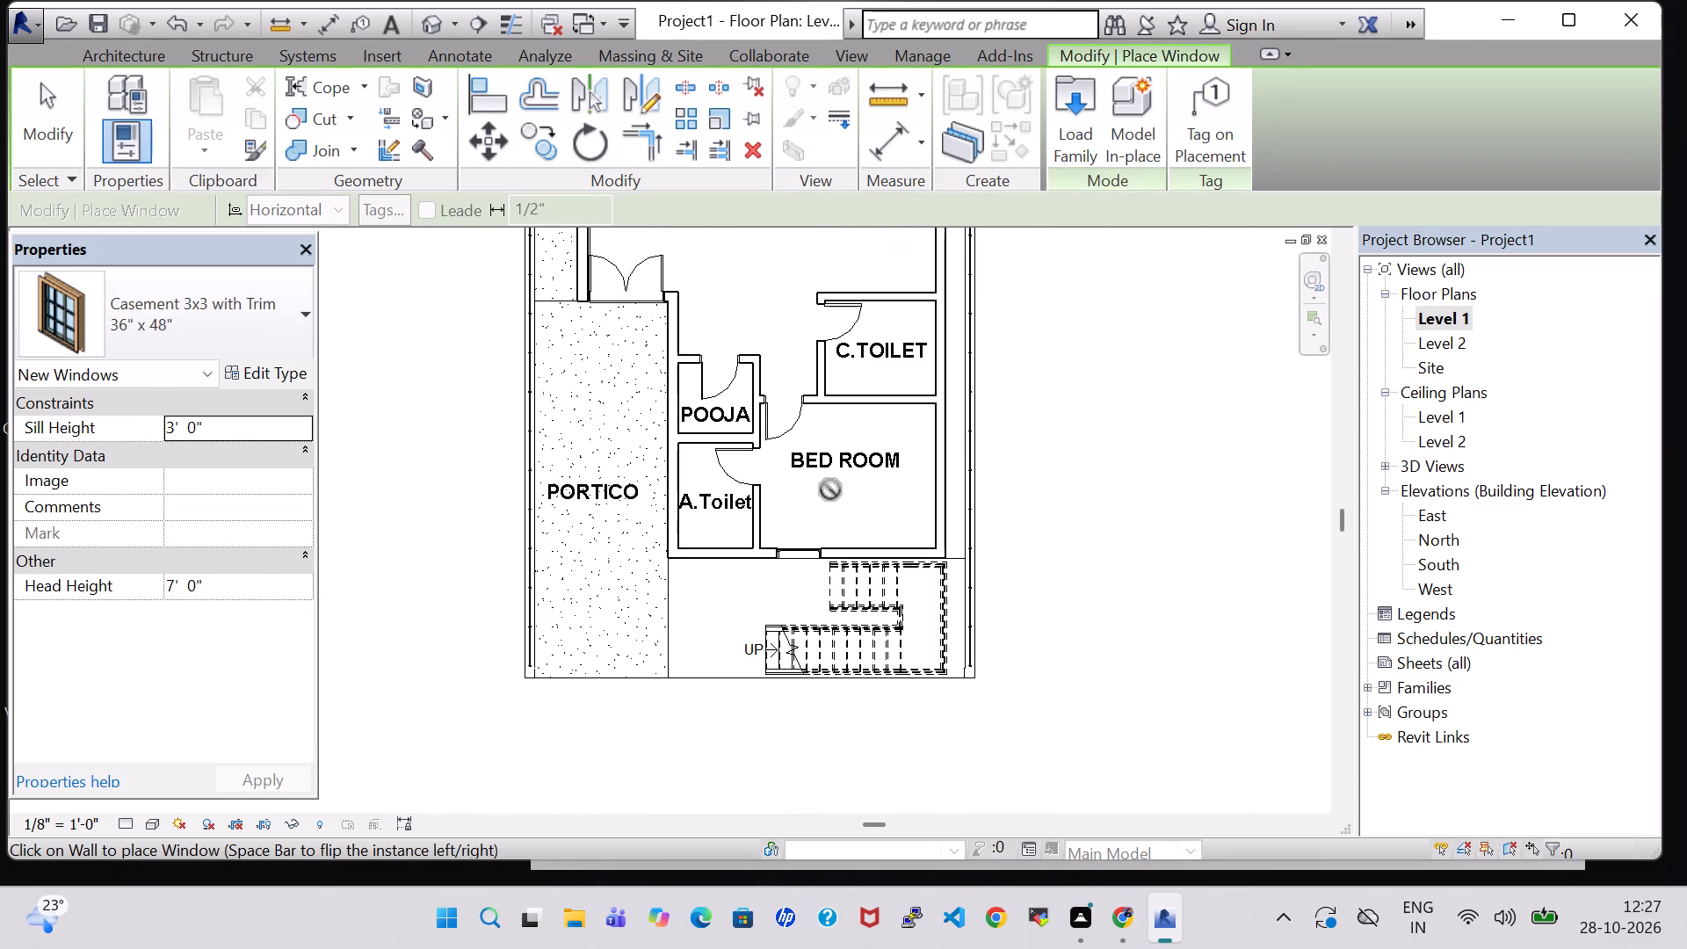
{"action": "middle_click_drag", "start_coordinate": [837, 489], "coordinate": [788, 679]}
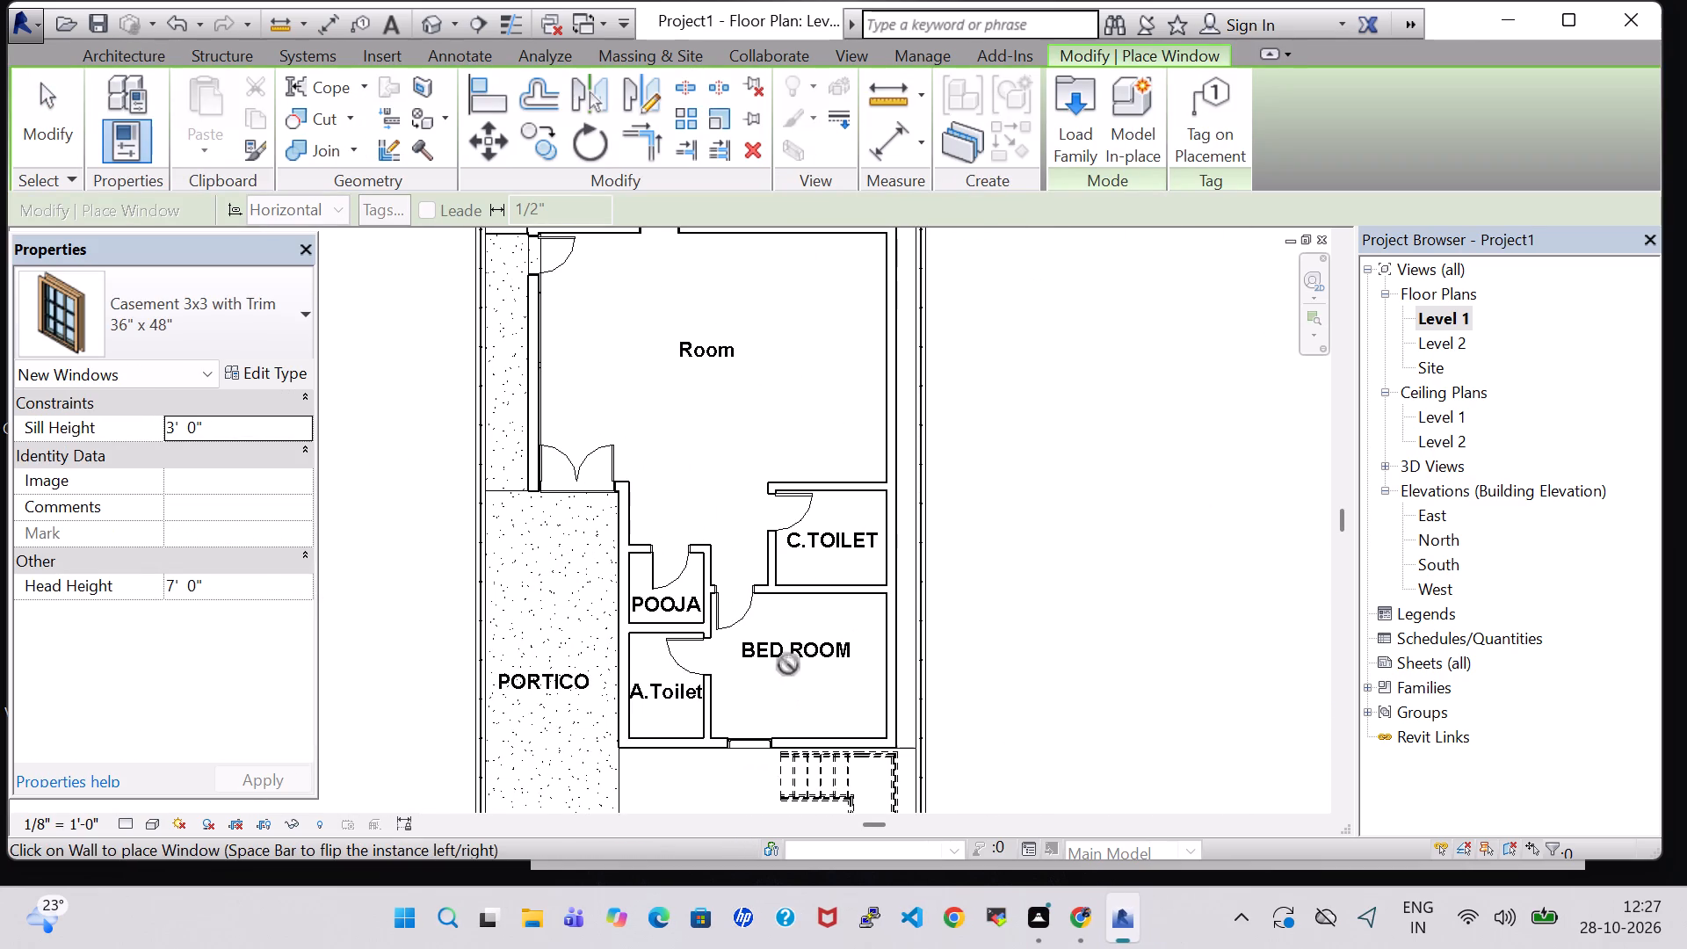
{"action": "left_click", "coordinate": [902, 417]}
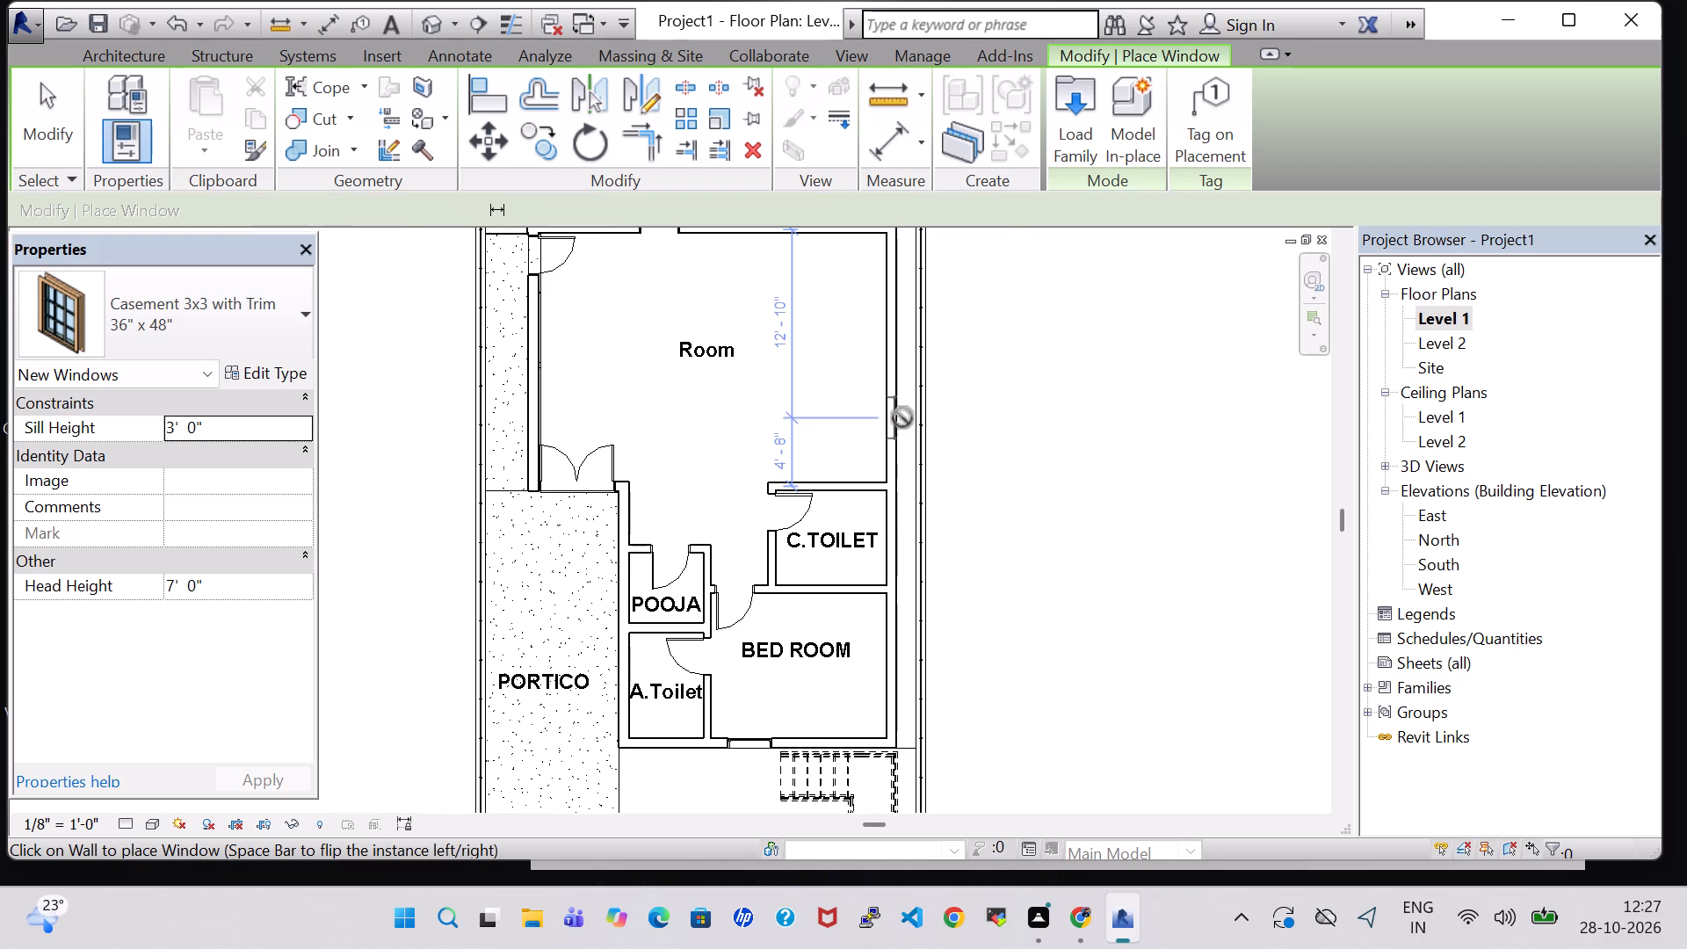
{"action": "left_click", "coordinate": [896, 309]}
Place casement windows in the rear and outer side walls of the rear corner room on the PORTICO side, the latter about 5'-7" from the central room.
{"action": "middle_click_drag", "start_coordinate": [1099, 402], "coordinate": [1079, 509]}
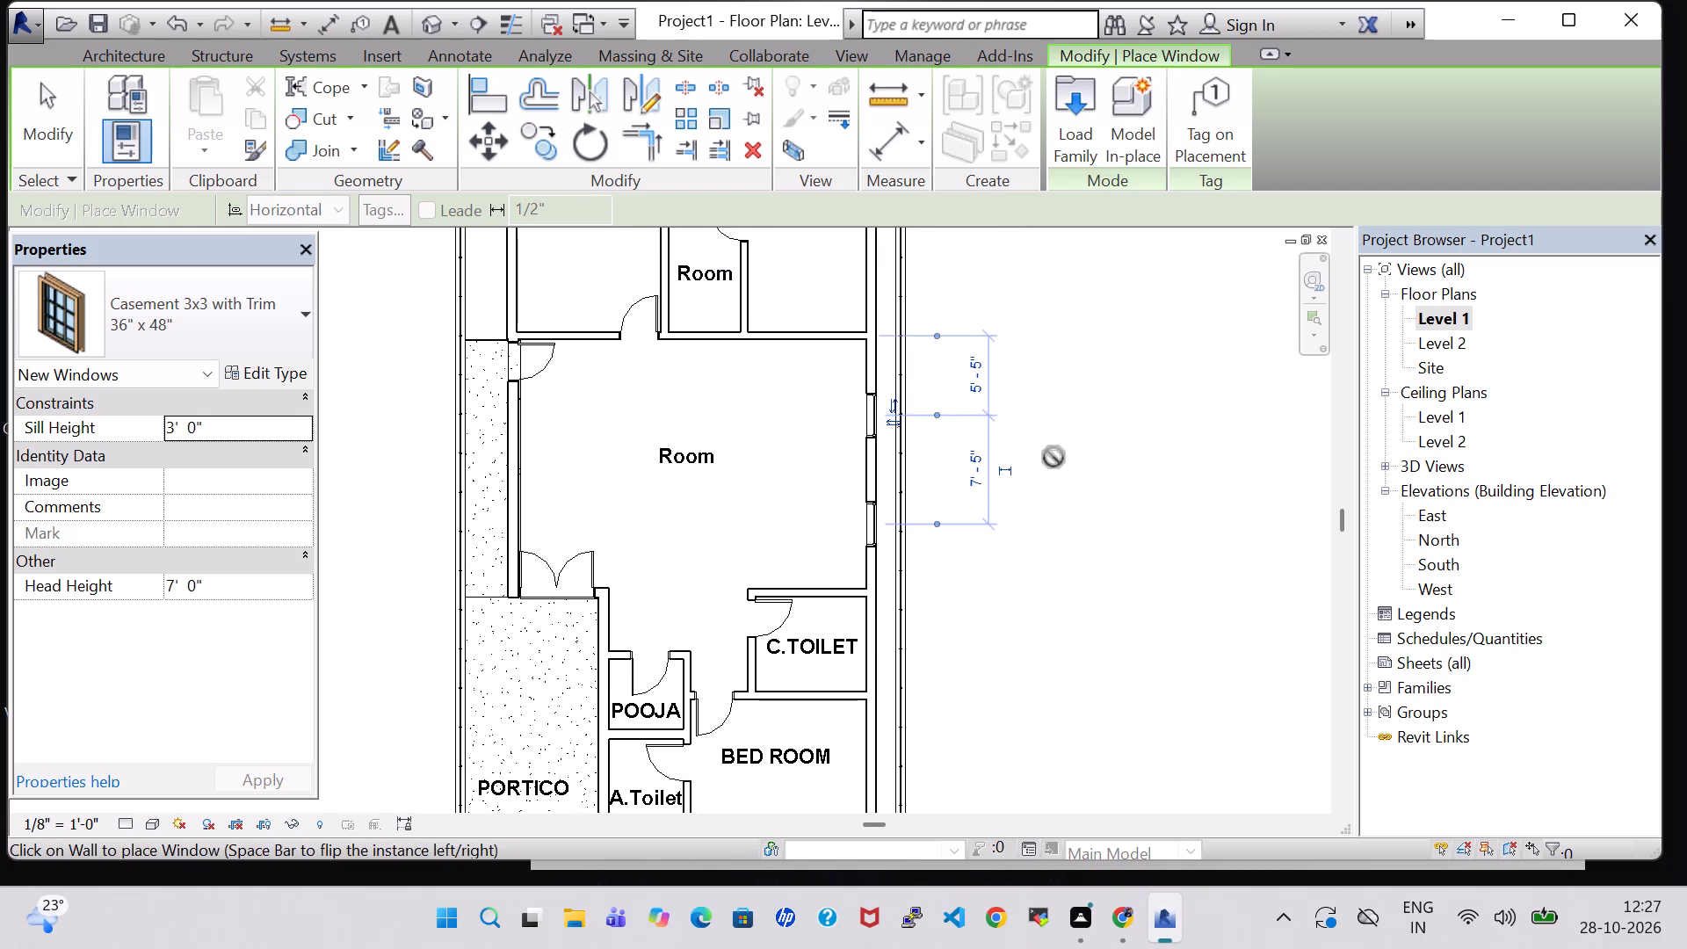
{"action": "middle_click_drag", "start_coordinate": [1084, 452], "coordinate": [1063, 605]}
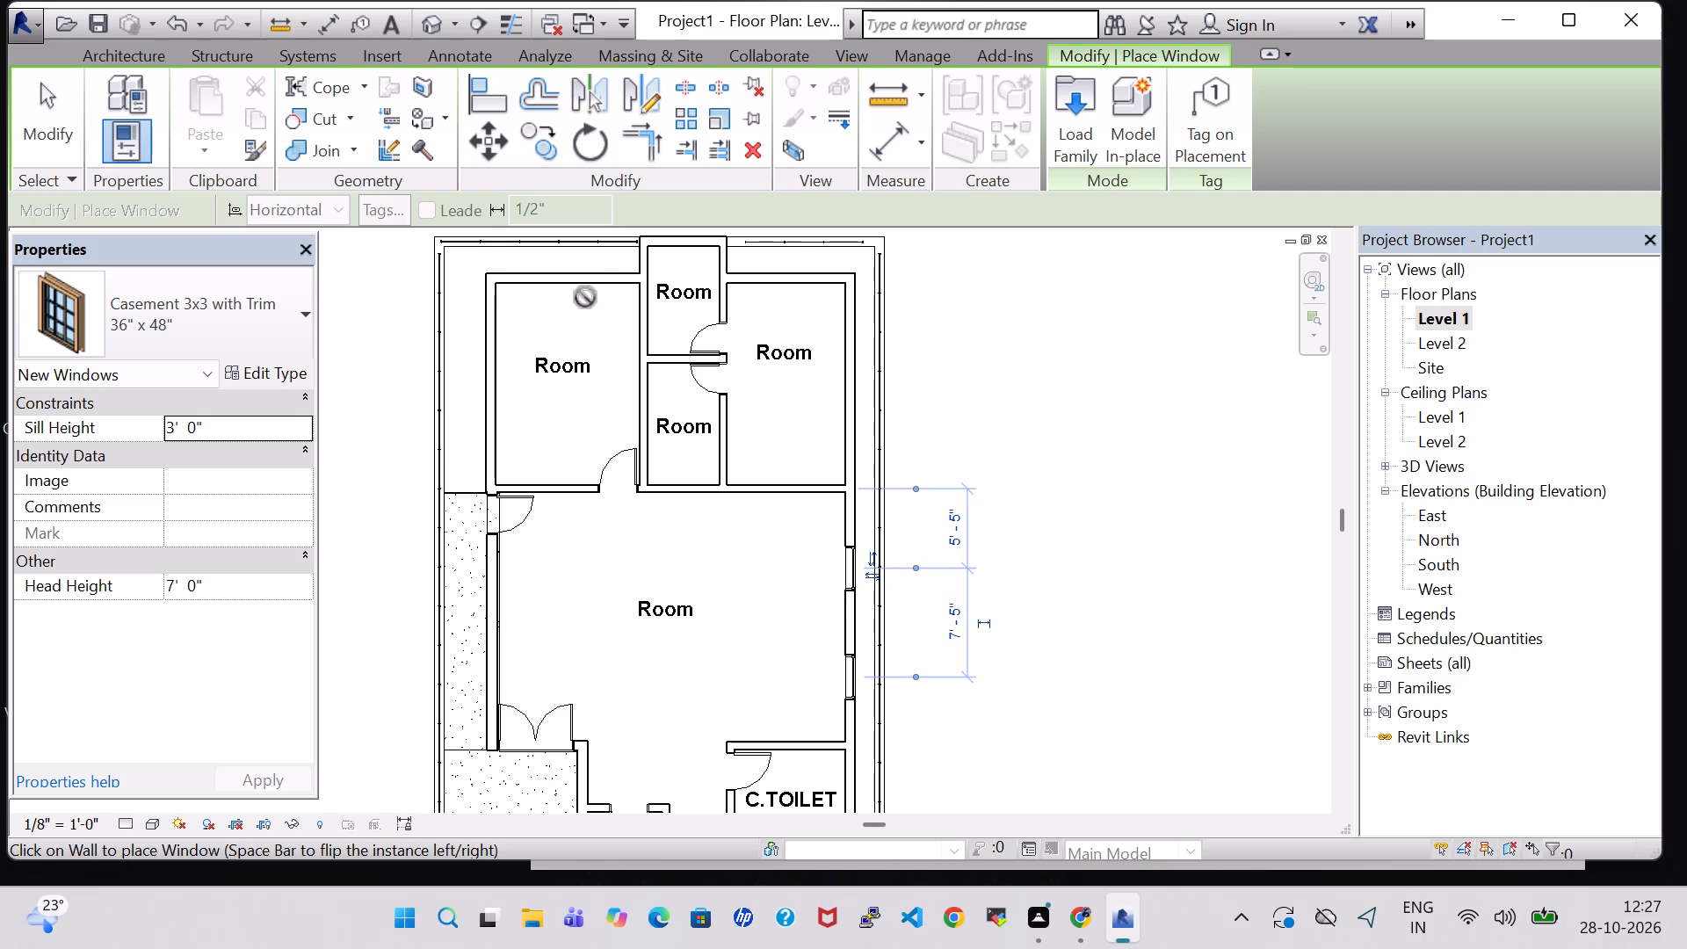
{"action": "left_click", "coordinate": [585, 272]}
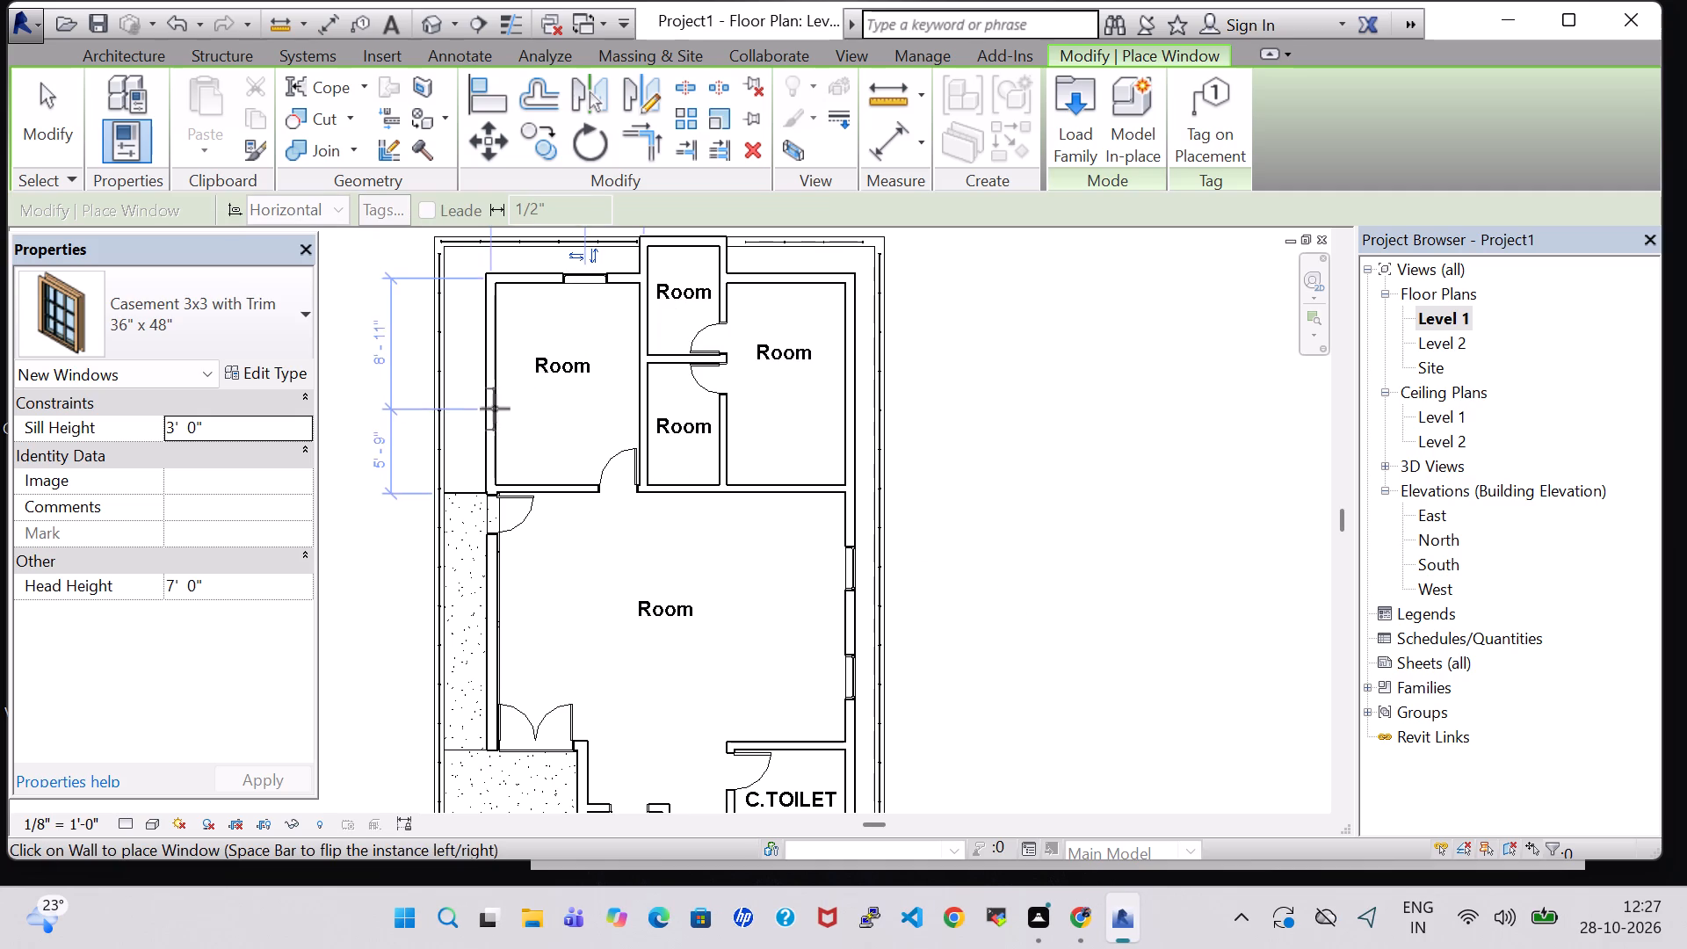
{"action": "left_click", "coordinate": [481, 412]}
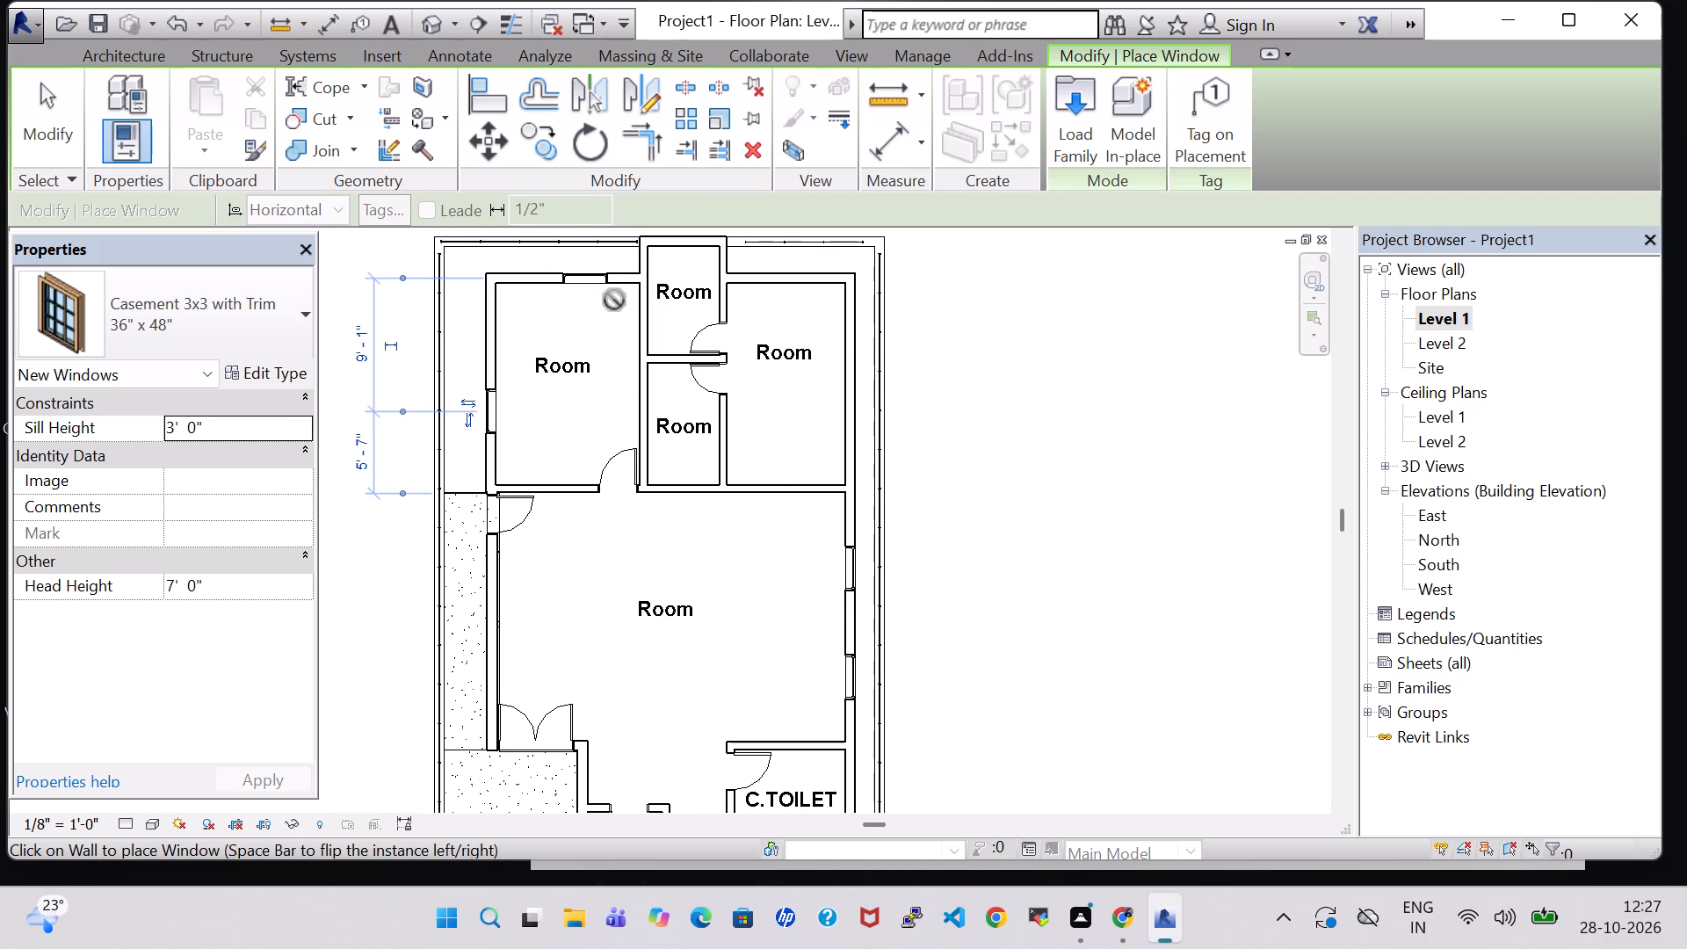
{"action": "key", "text": "Escape"}
{"action": "key", "text": "Escape"}
Nudge the rear-wall window of that corner room five increments toward the room's outer side wall.
{"action": "left_click", "coordinate": [587, 284]}
{"action": "key", "text": "Left"}
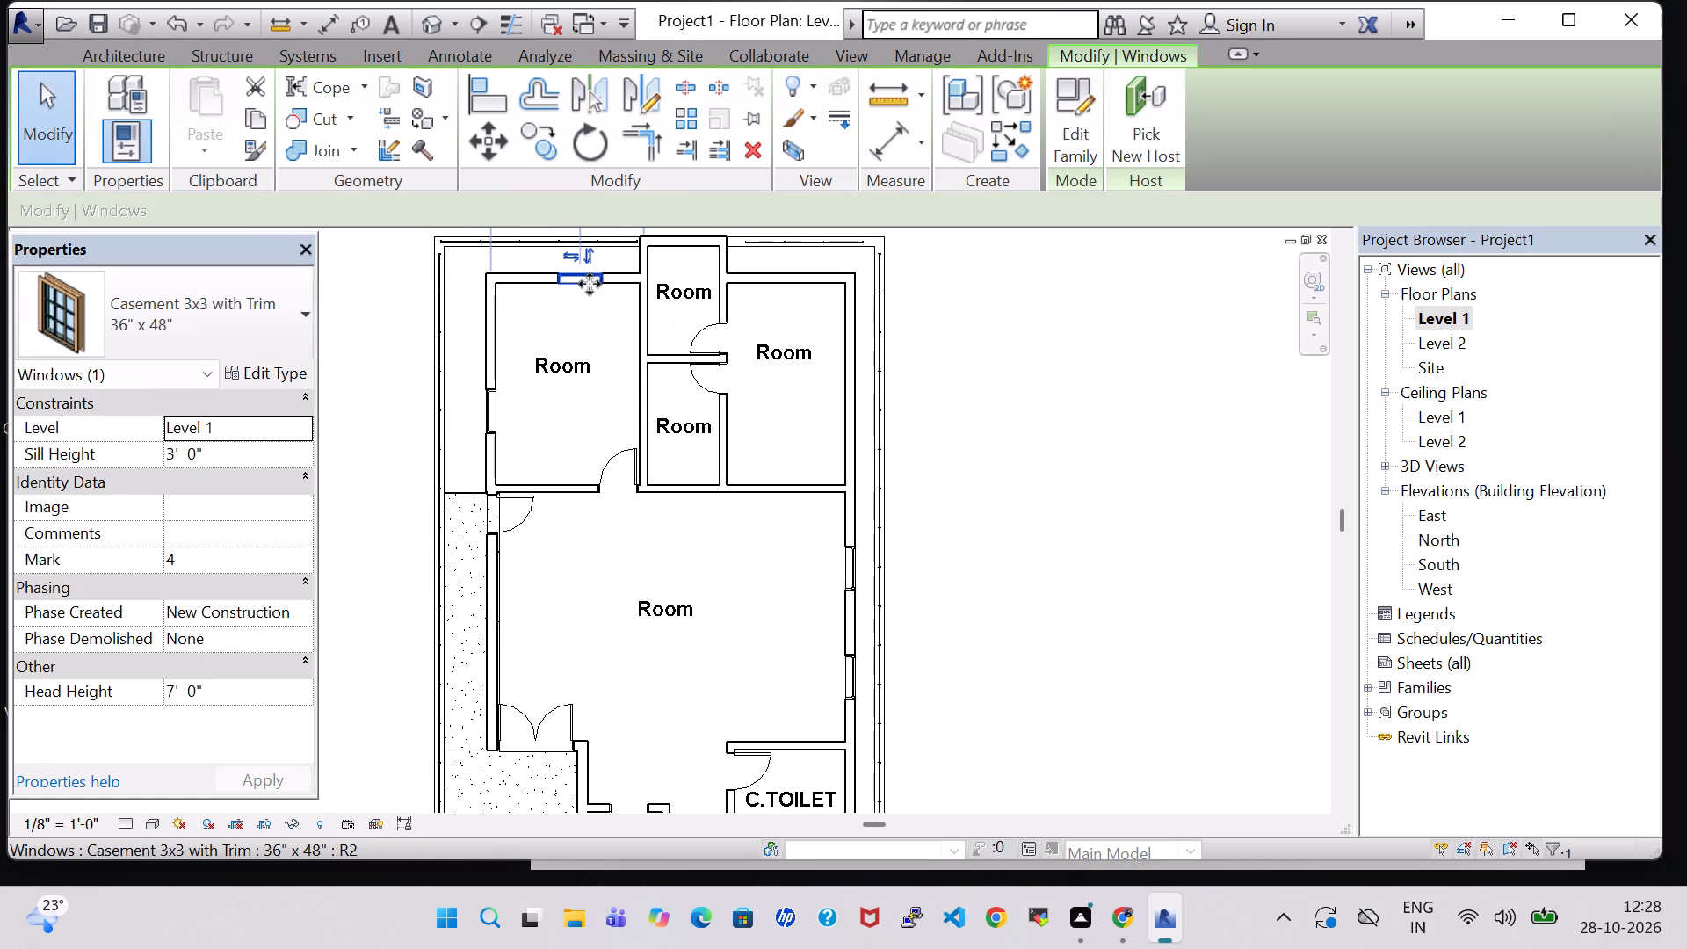
{"action": "key", "text": "Left"}
{"action": "key", "text": "Left"}
{"action": "key", "text": "Left"}
{"action": "key", "text": "Left"}
{"action": "left_click", "coordinate": [1012, 699]}
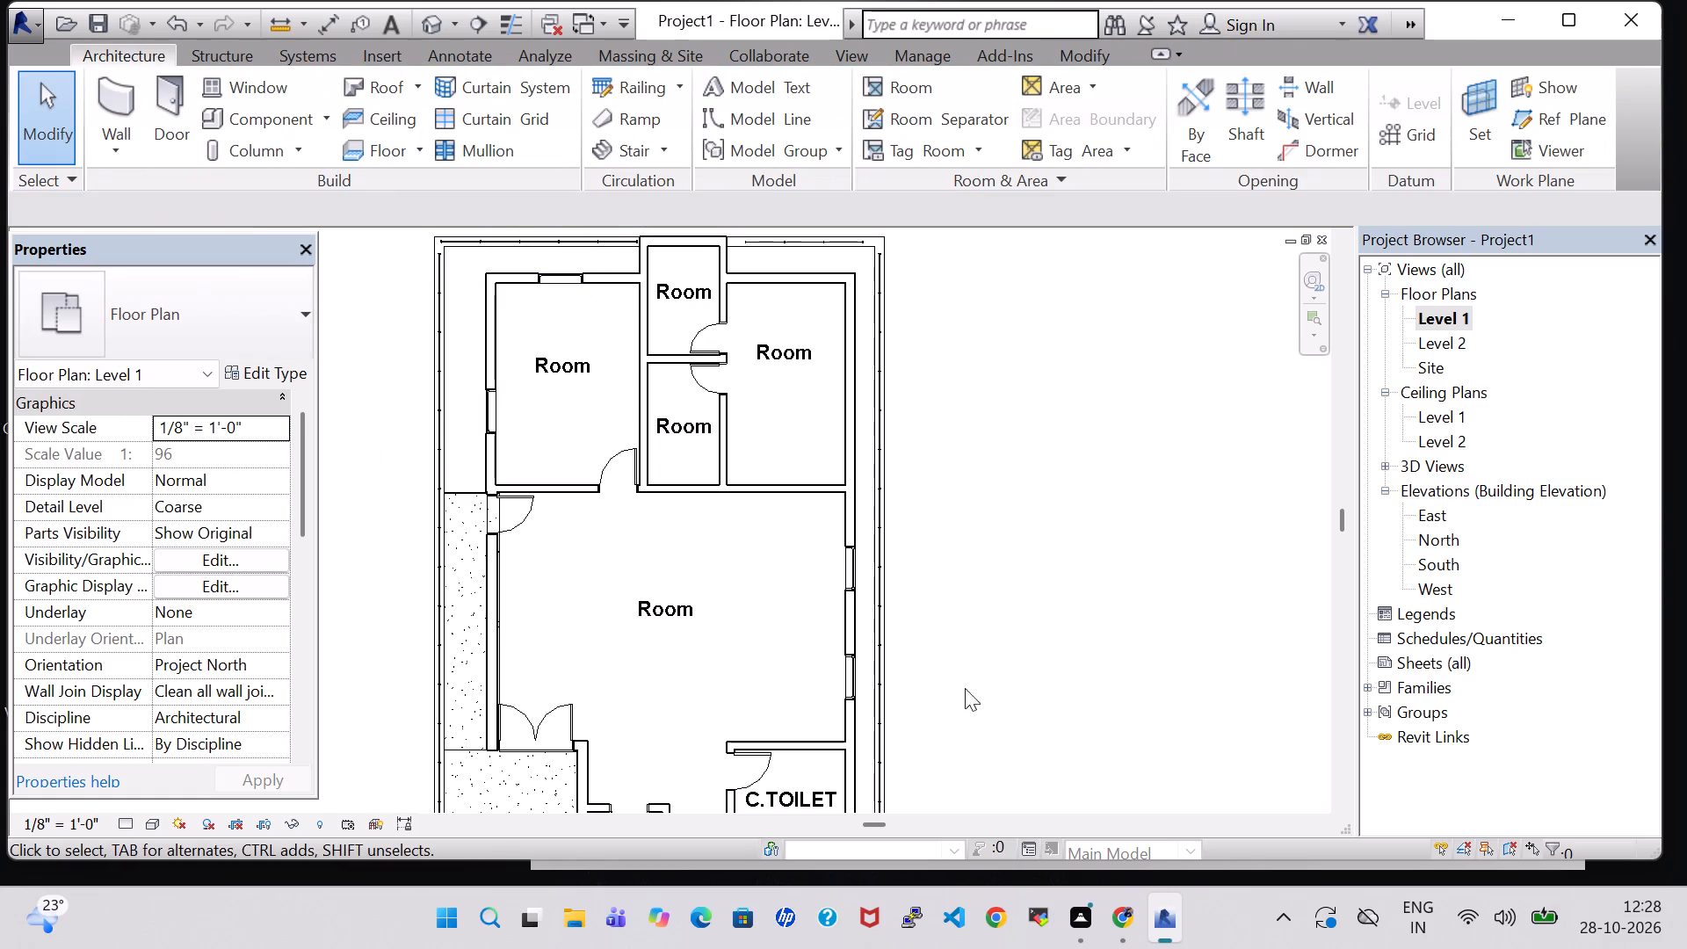
Place a casement window in the central room's PORTICO-side wall, midway between the single and double doors, about 7'-10 1/2" from each reference.
{"action": "left_click", "coordinate": [249, 97]}
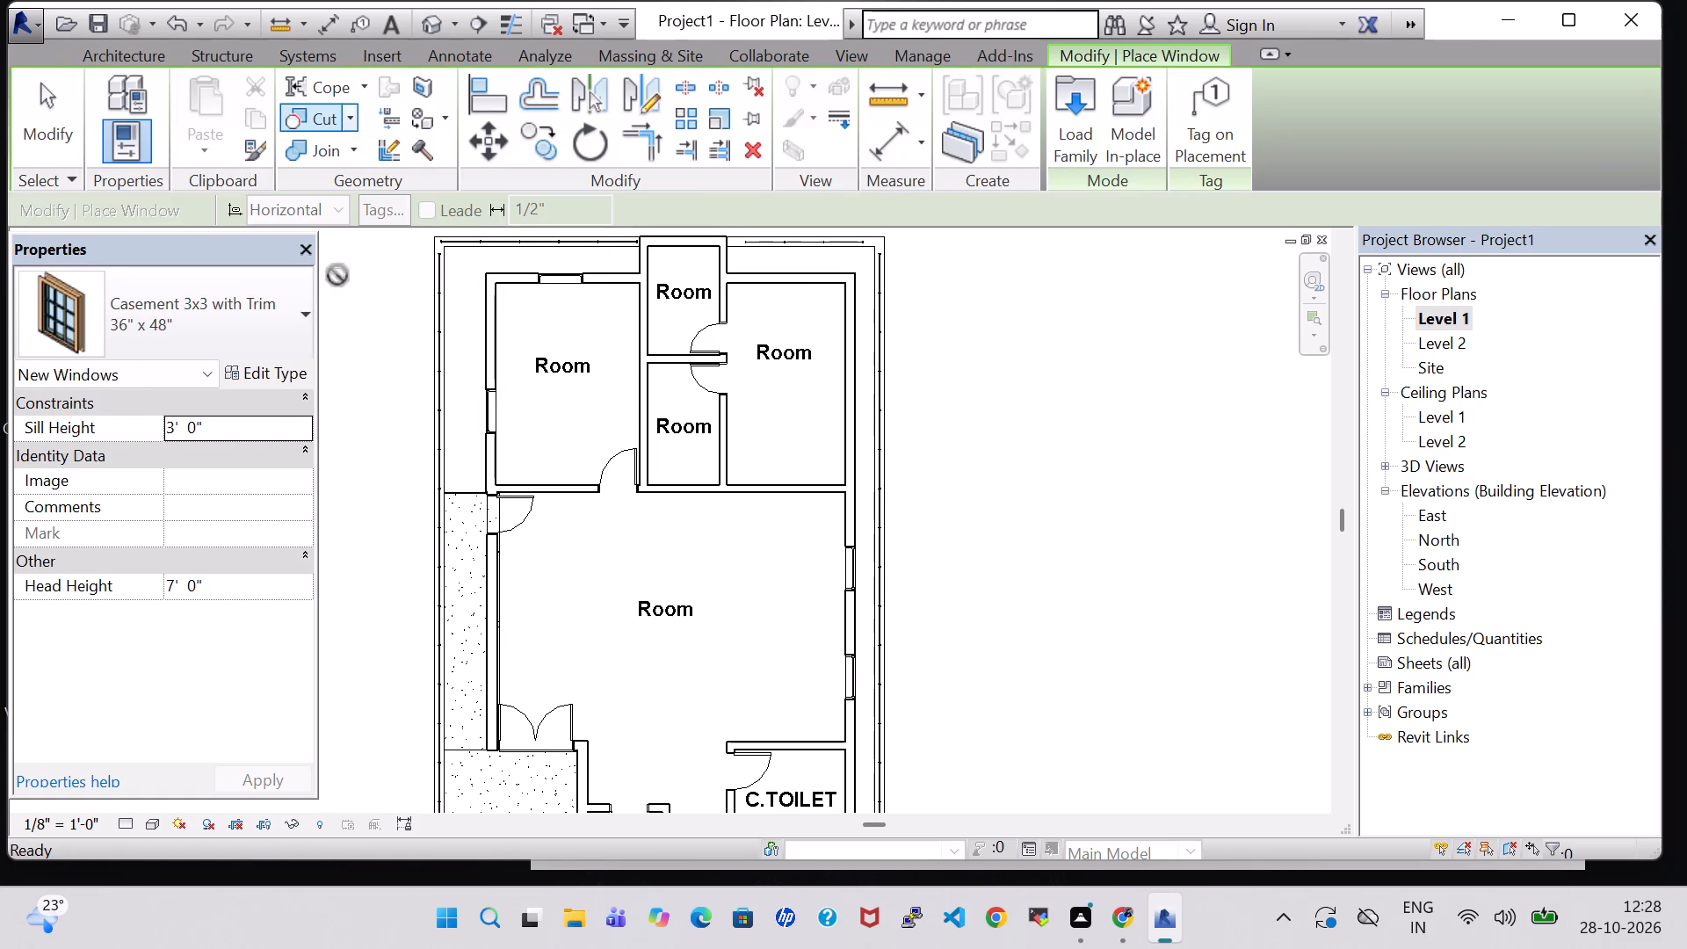
{"action": "scroll", "coordinate": [589, 656], "scroll_direction": "up", "scroll_amount": 2}
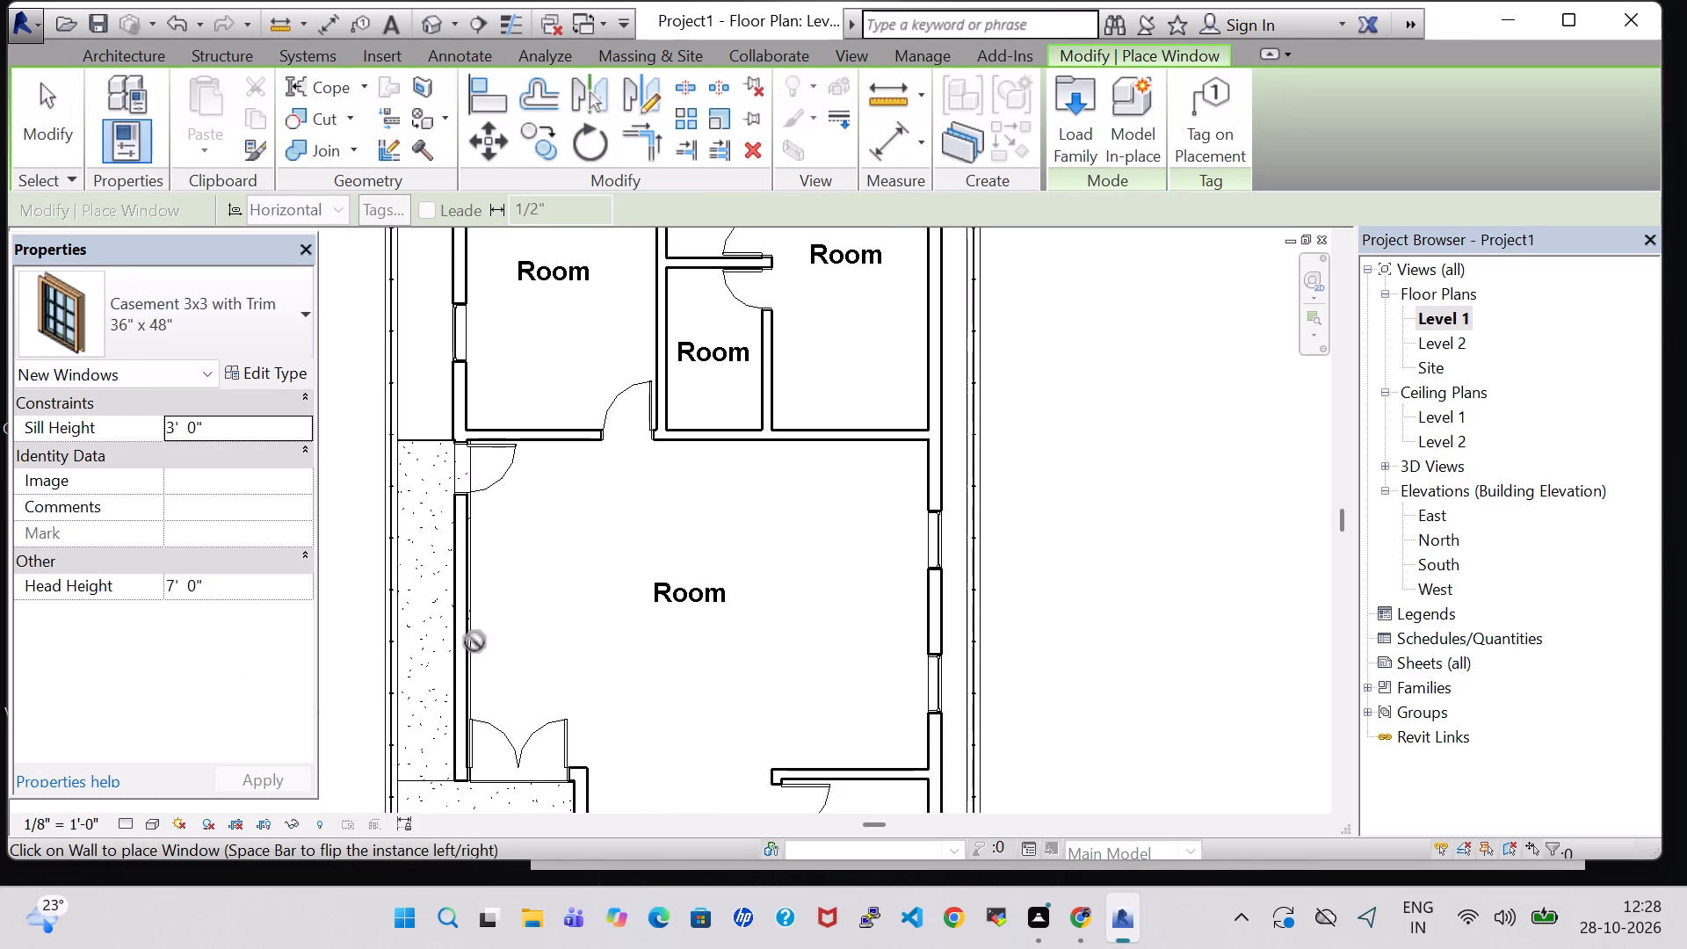
{"action": "left_click", "coordinate": [445, 618]}
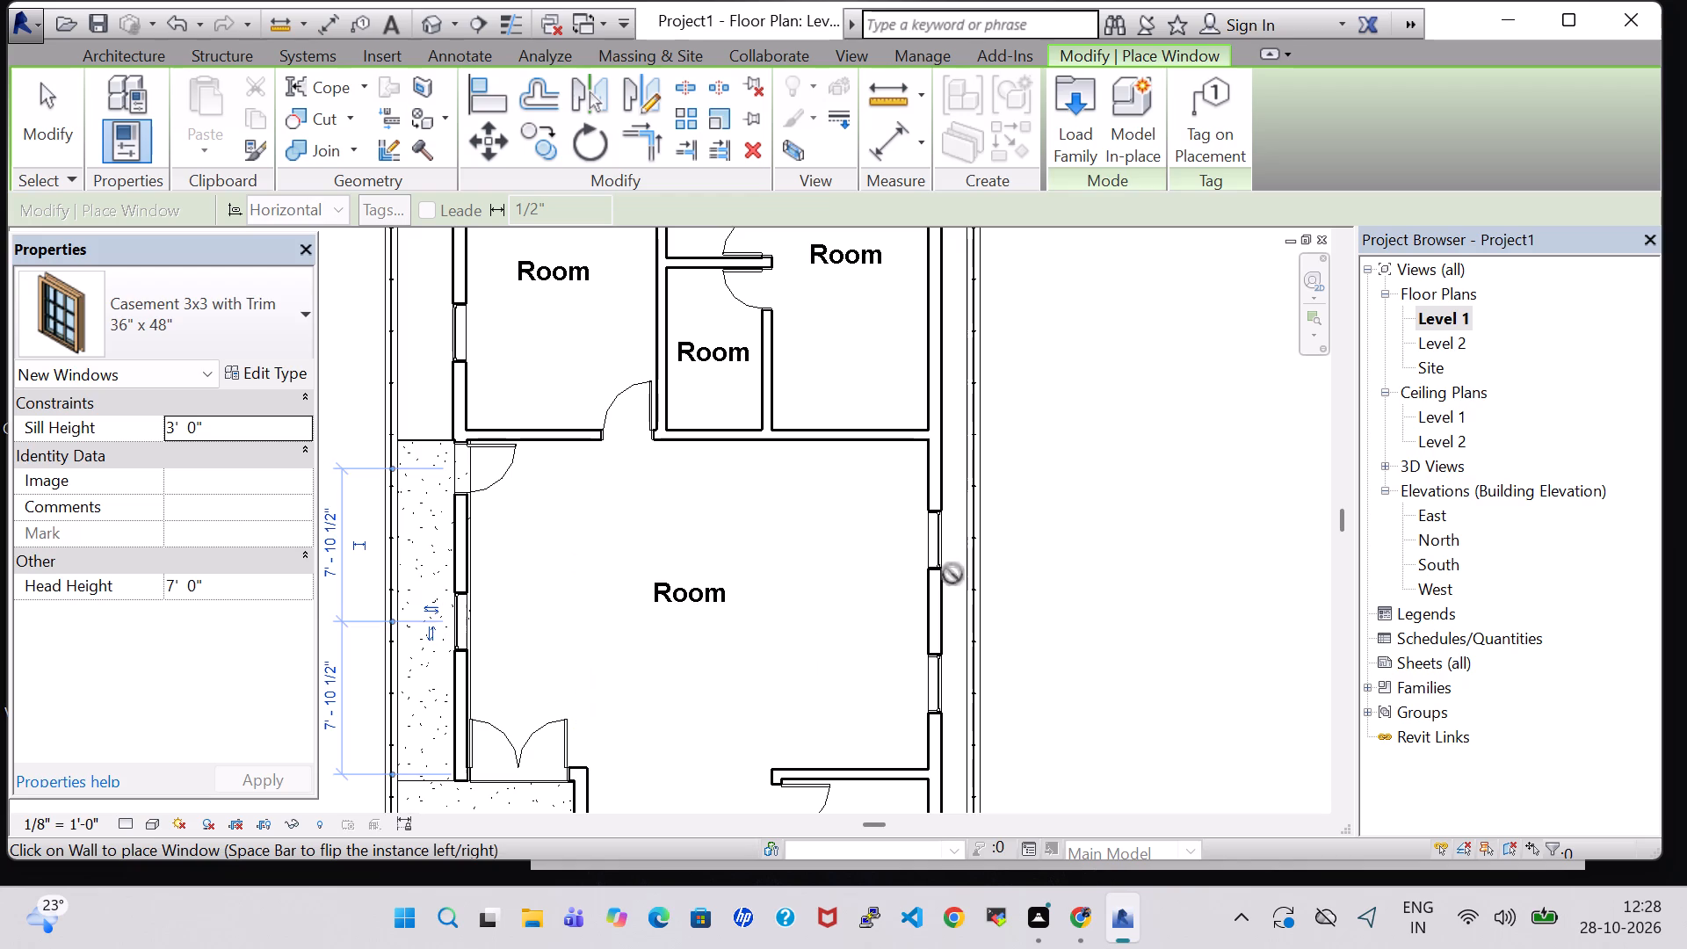
{"action": "key", "text": "Escape"}
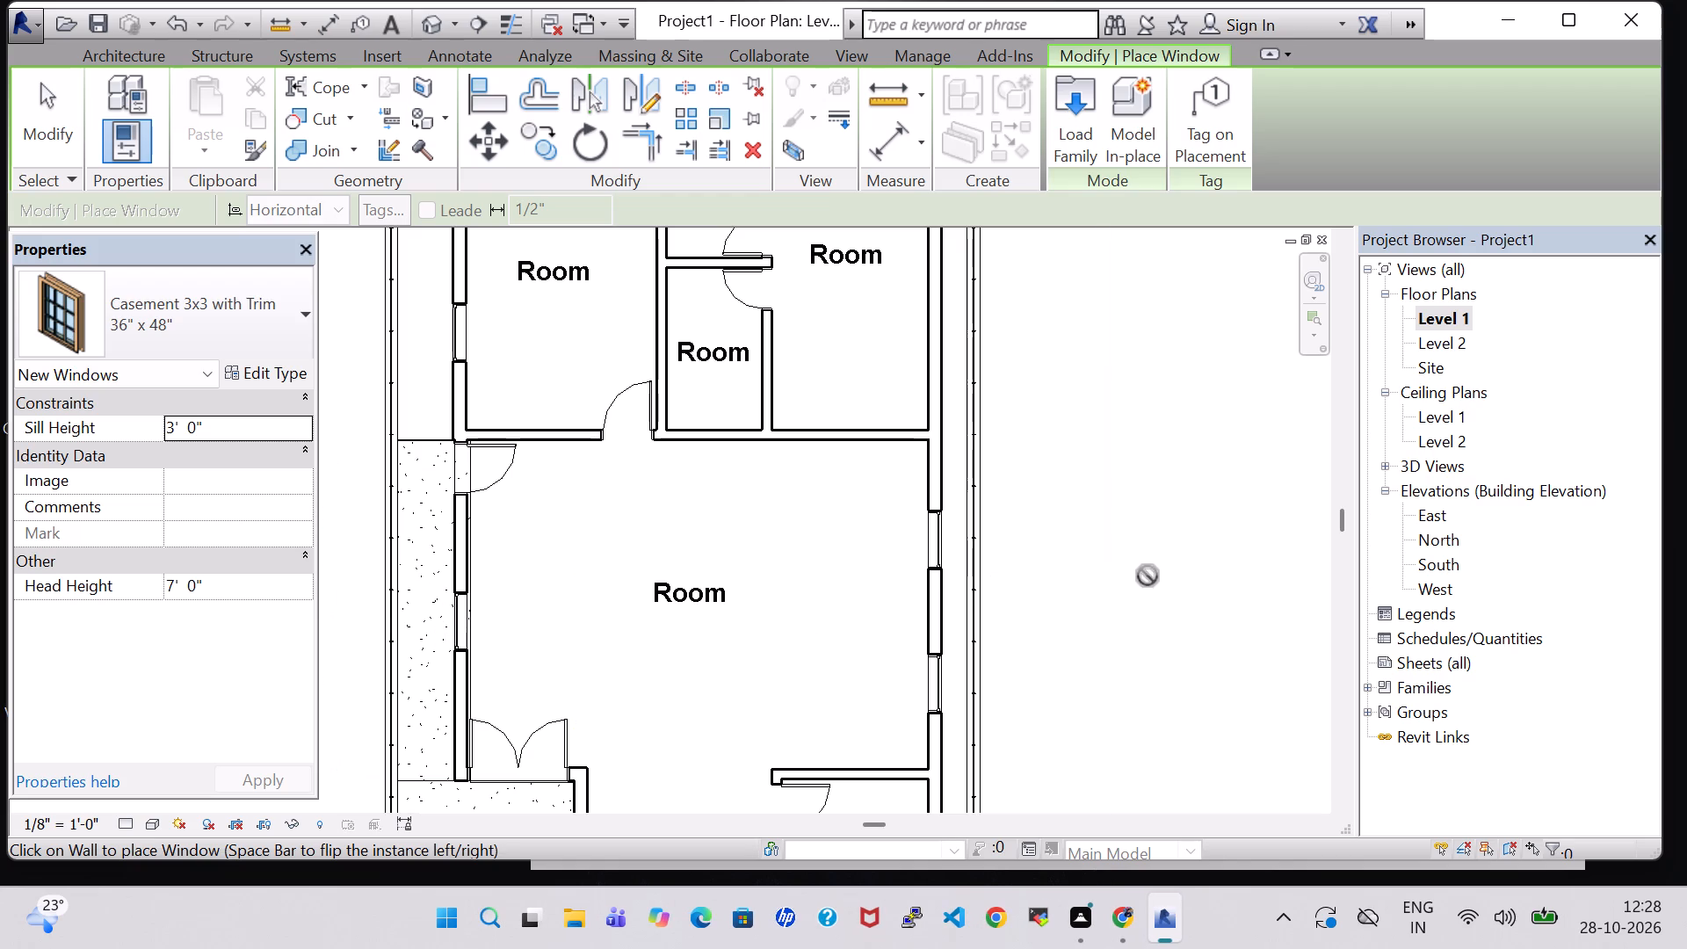
{"action": "scroll", "coordinate": [1148, 576], "scroll_direction": "down", "scroll_amount": 1}
{"action": "middle_click_drag", "start_coordinate": [1148, 576], "coordinate": [1153, 388]}
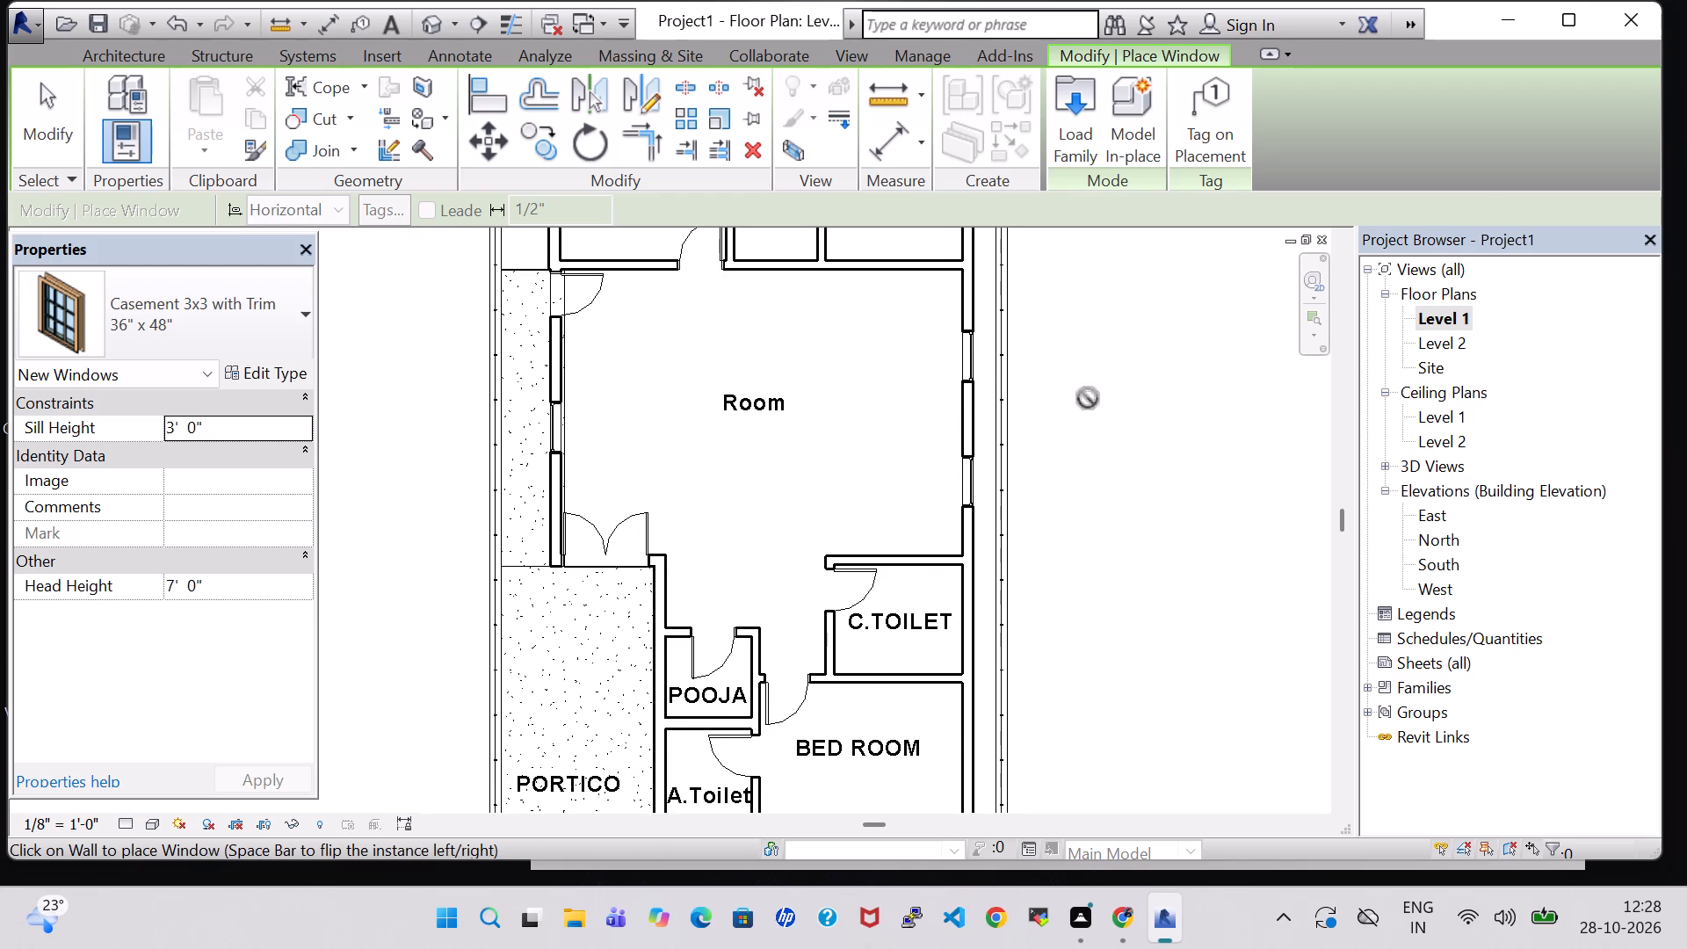
{"action": "key", "text": "Escape"}
{"action": "key", "text": "Escape"}
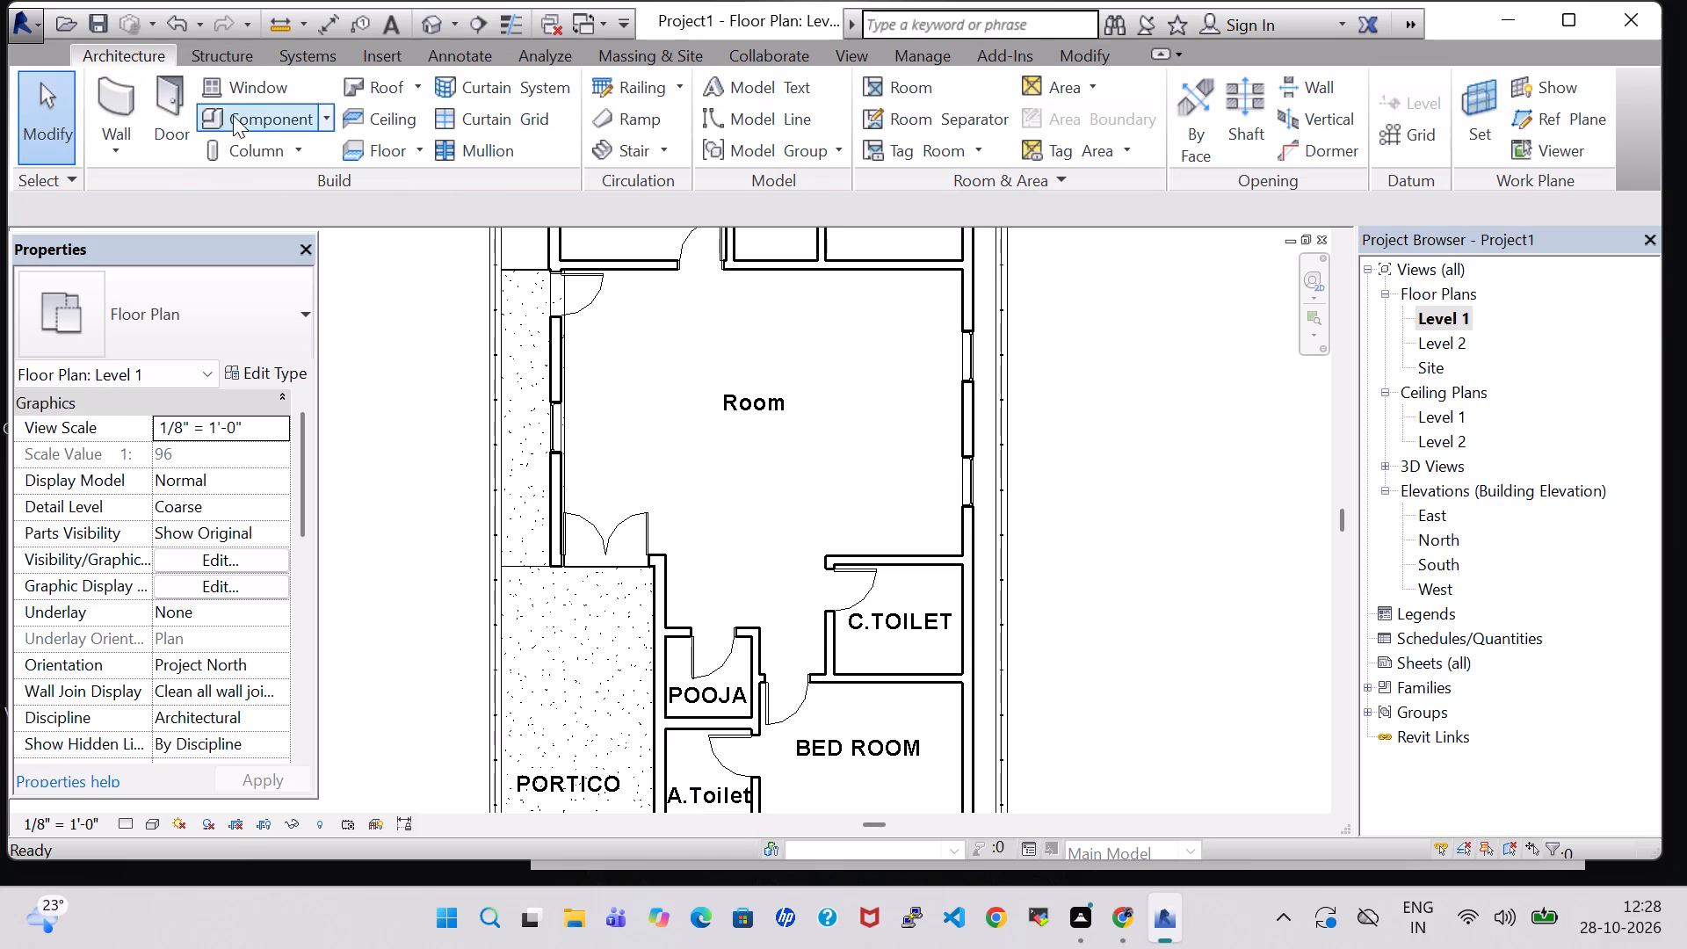
Change the central room's window between the single and double doors to the Casement 3x3 with Trim 36" x 60" type.
{"action": "left_click", "coordinate": [561, 438]}
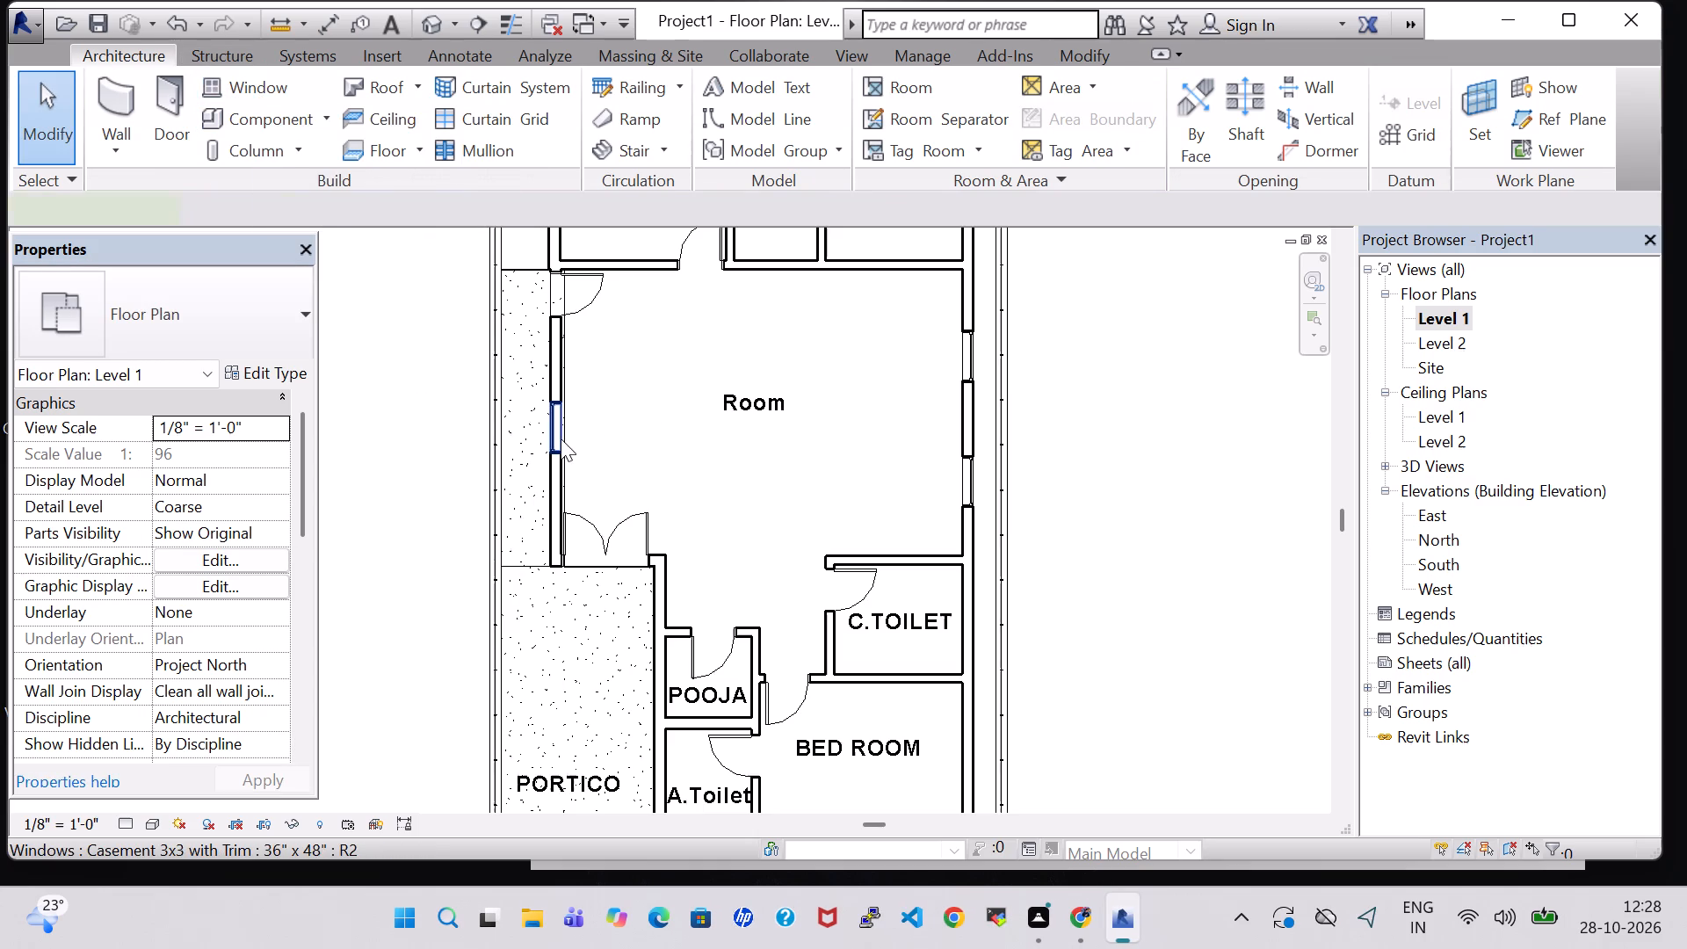
{"action": "left_click", "coordinate": [250, 320]}
{"action": "left_click", "coordinate": [172, 490]}
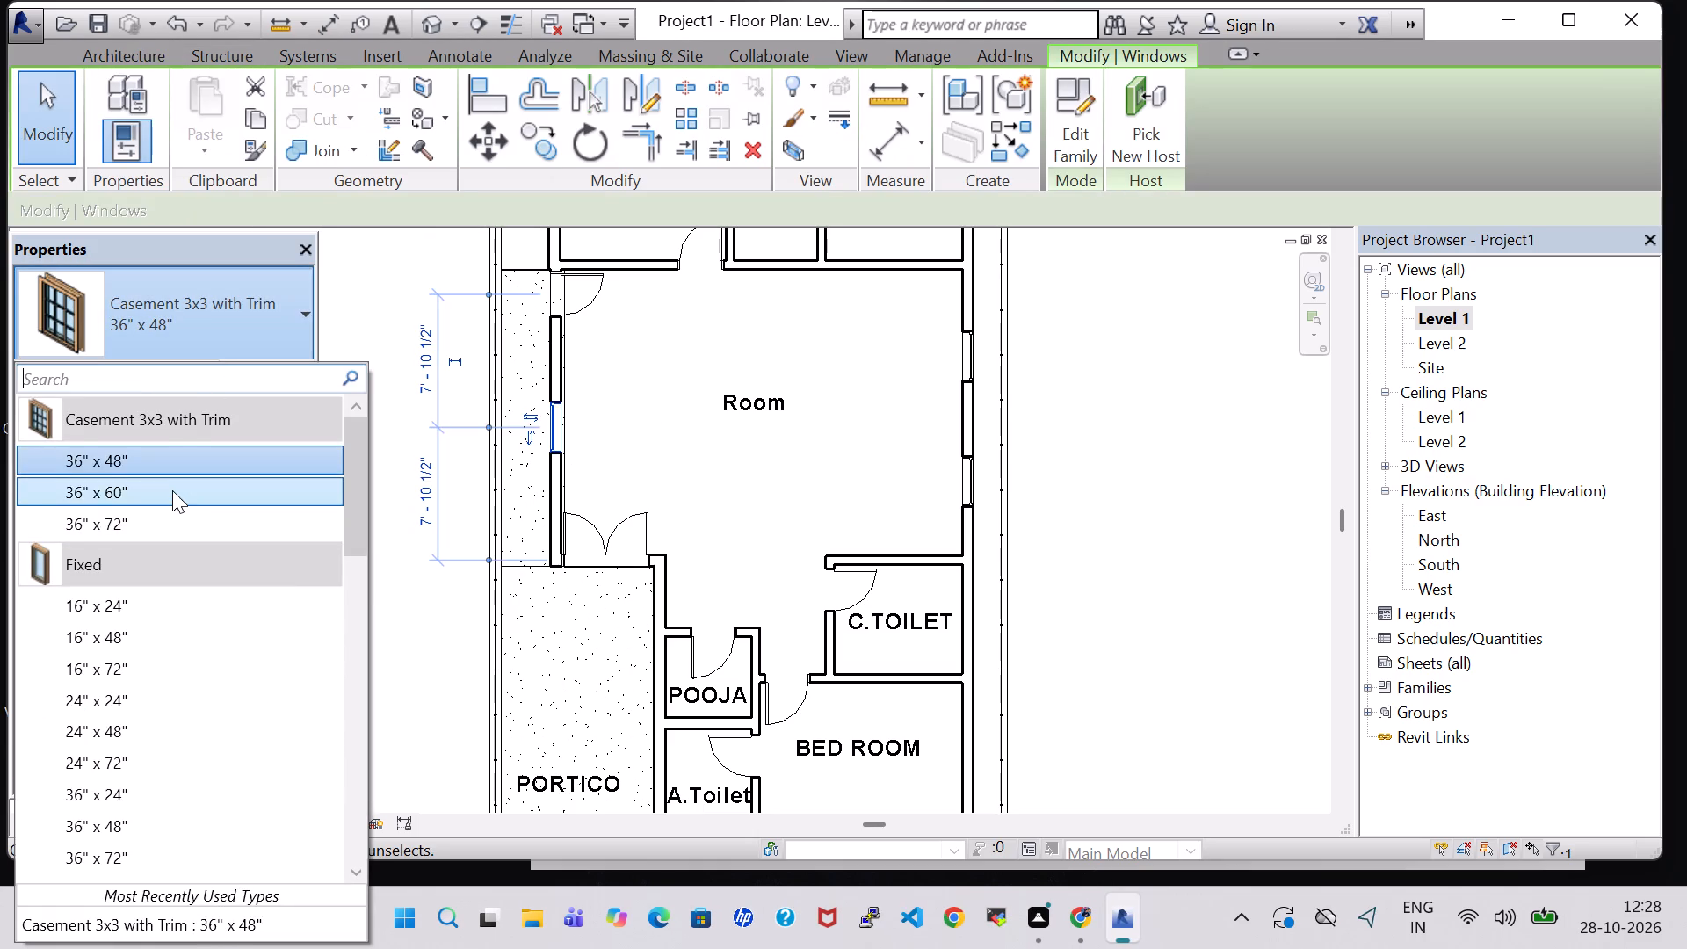
{"action": "left_click", "coordinate": [1092, 441]}
Set the Width of the Casement 3x3 with Trim 36" x 48" window type to 4' 0".
{"action": "left_click", "coordinate": [960, 462]}
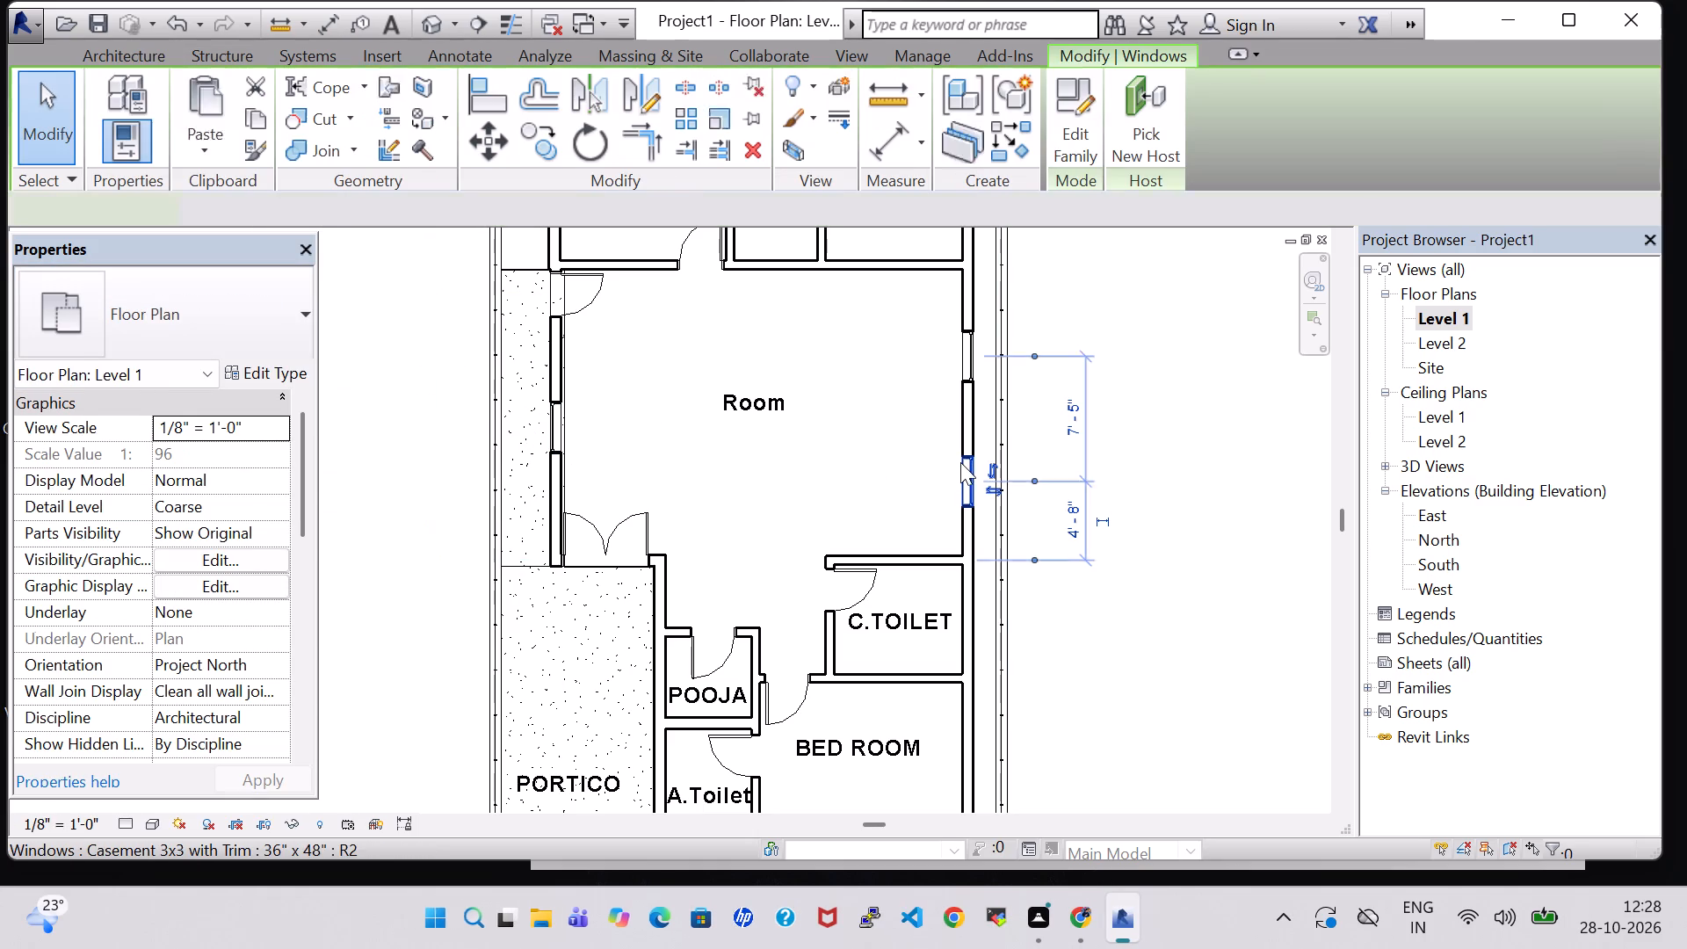
{"action": "left_click", "coordinate": [257, 372]}
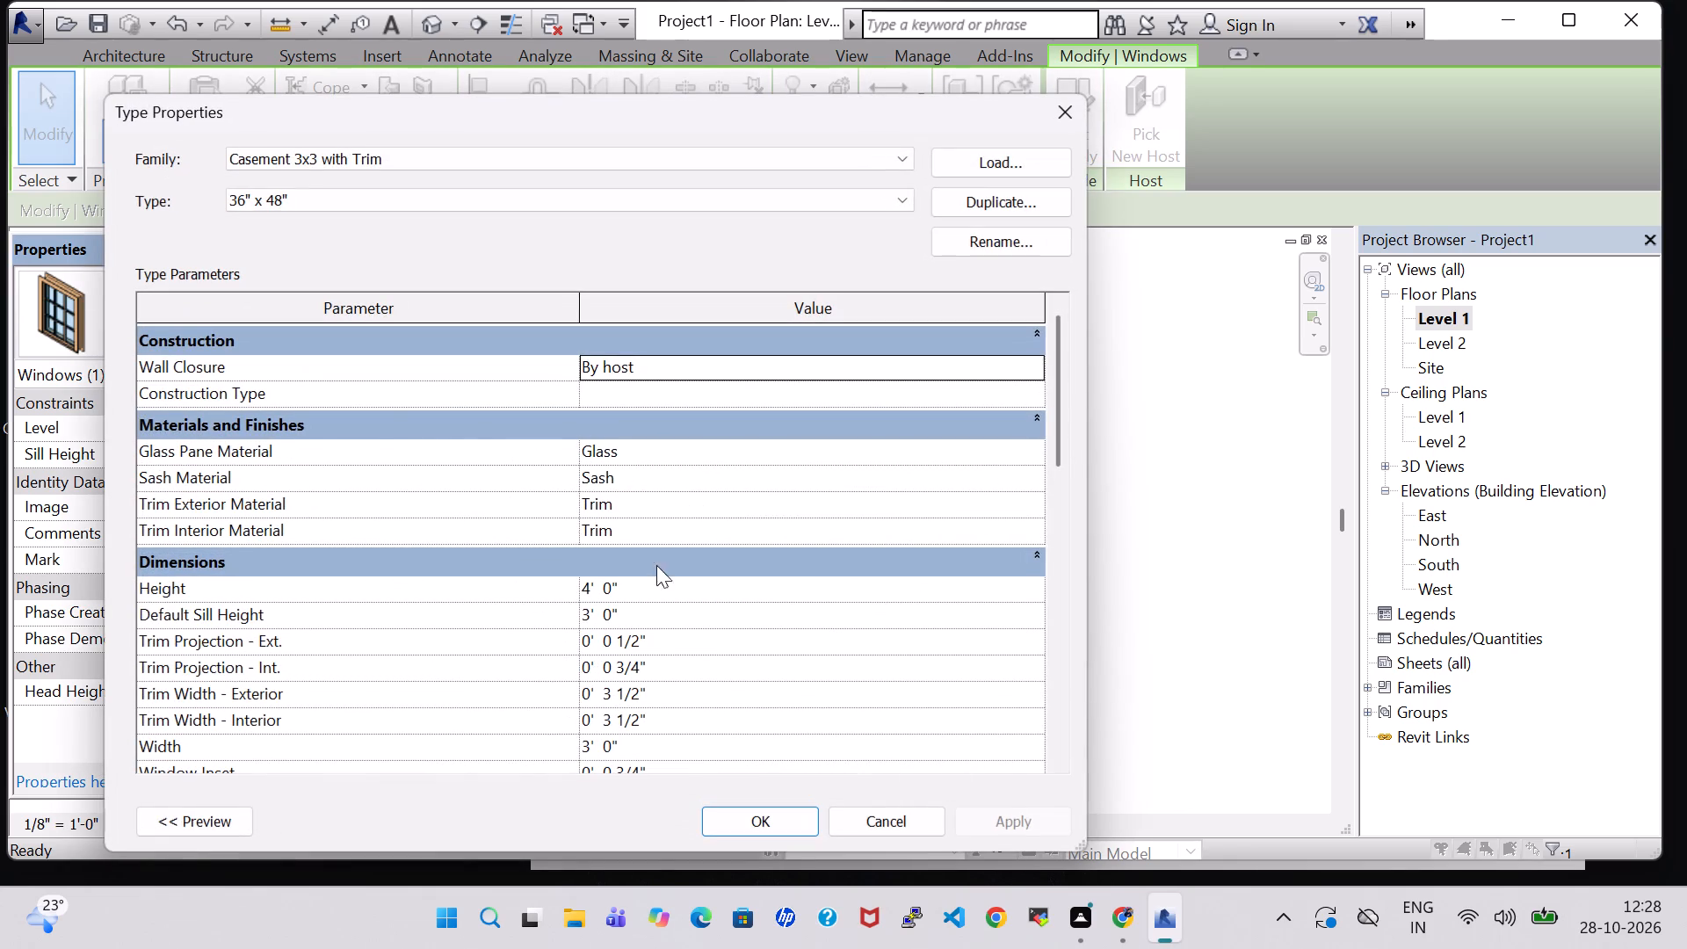
{"action": "scroll", "coordinate": [609, 604], "scroll_direction": "down", "scroll_amount": 1}
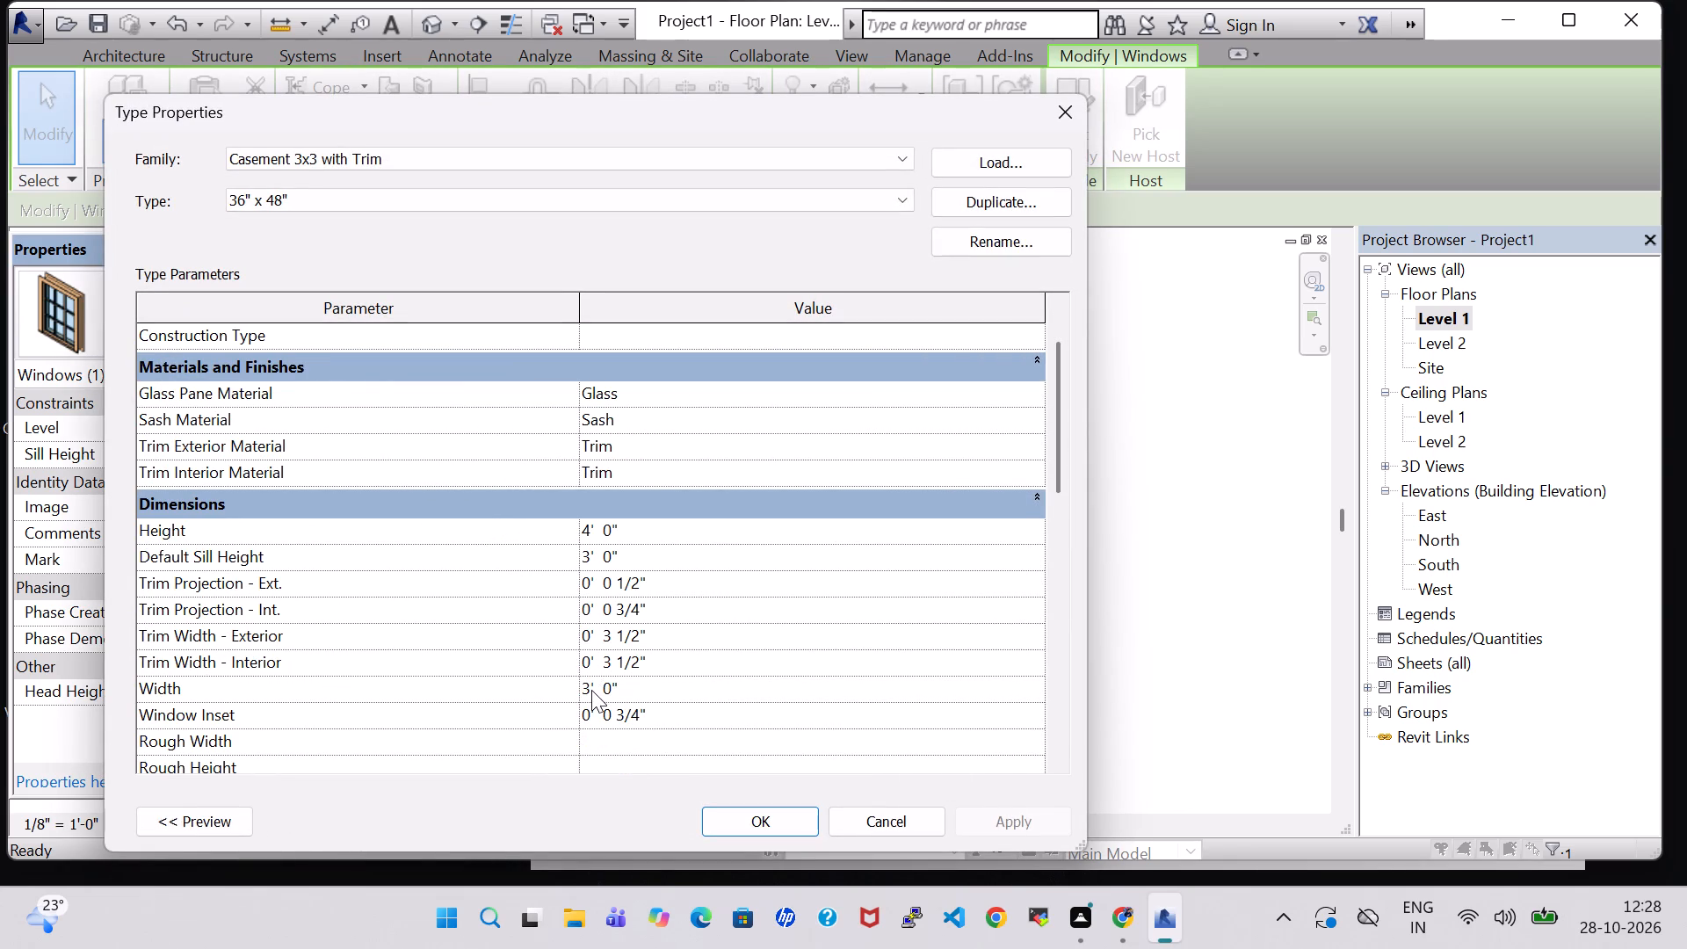
{"action": "left_click", "coordinate": [591, 690]}
{"action": "key", "text": "BackSpace"}
{"action": "key", "text": "4"}
{"action": "left_click", "coordinate": [1070, 829]}
{"action": "left_click", "coordinate": [778, 825]}
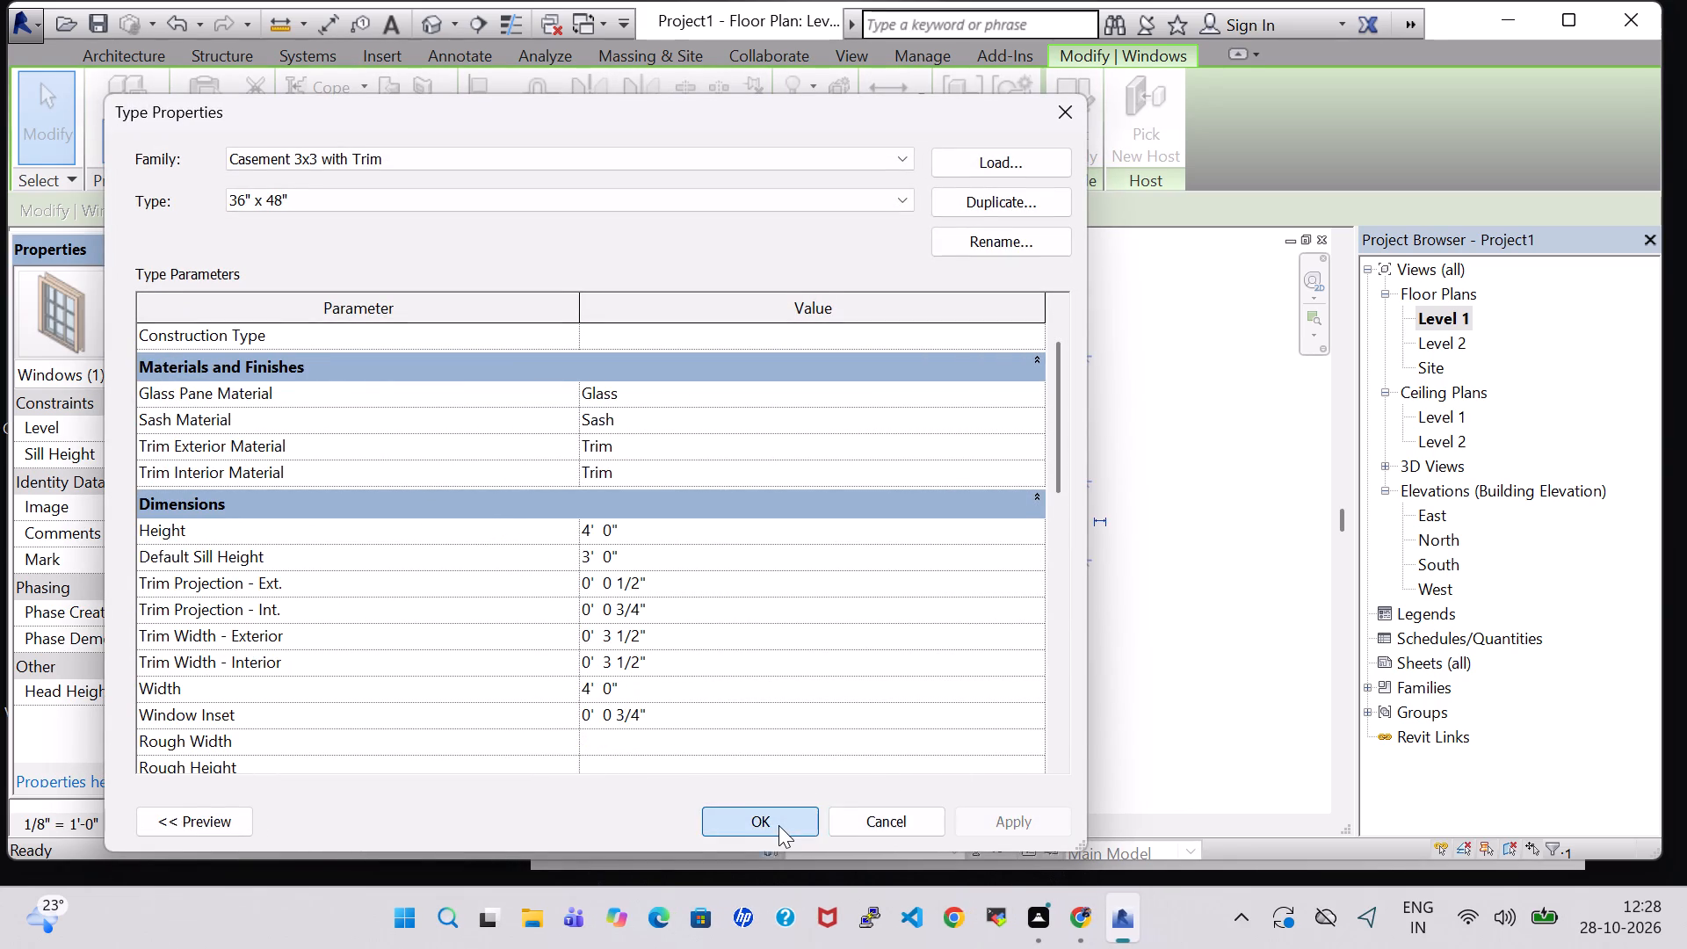
{"action": "left_click", "coordinate": [1194, 506]}
Assign the 36" x 60" casement type to the central room's PORTICO-side window and the opposite wall's window nearest C.TOILET.
{"action": "left_click", "coordinate": [557, 437]}
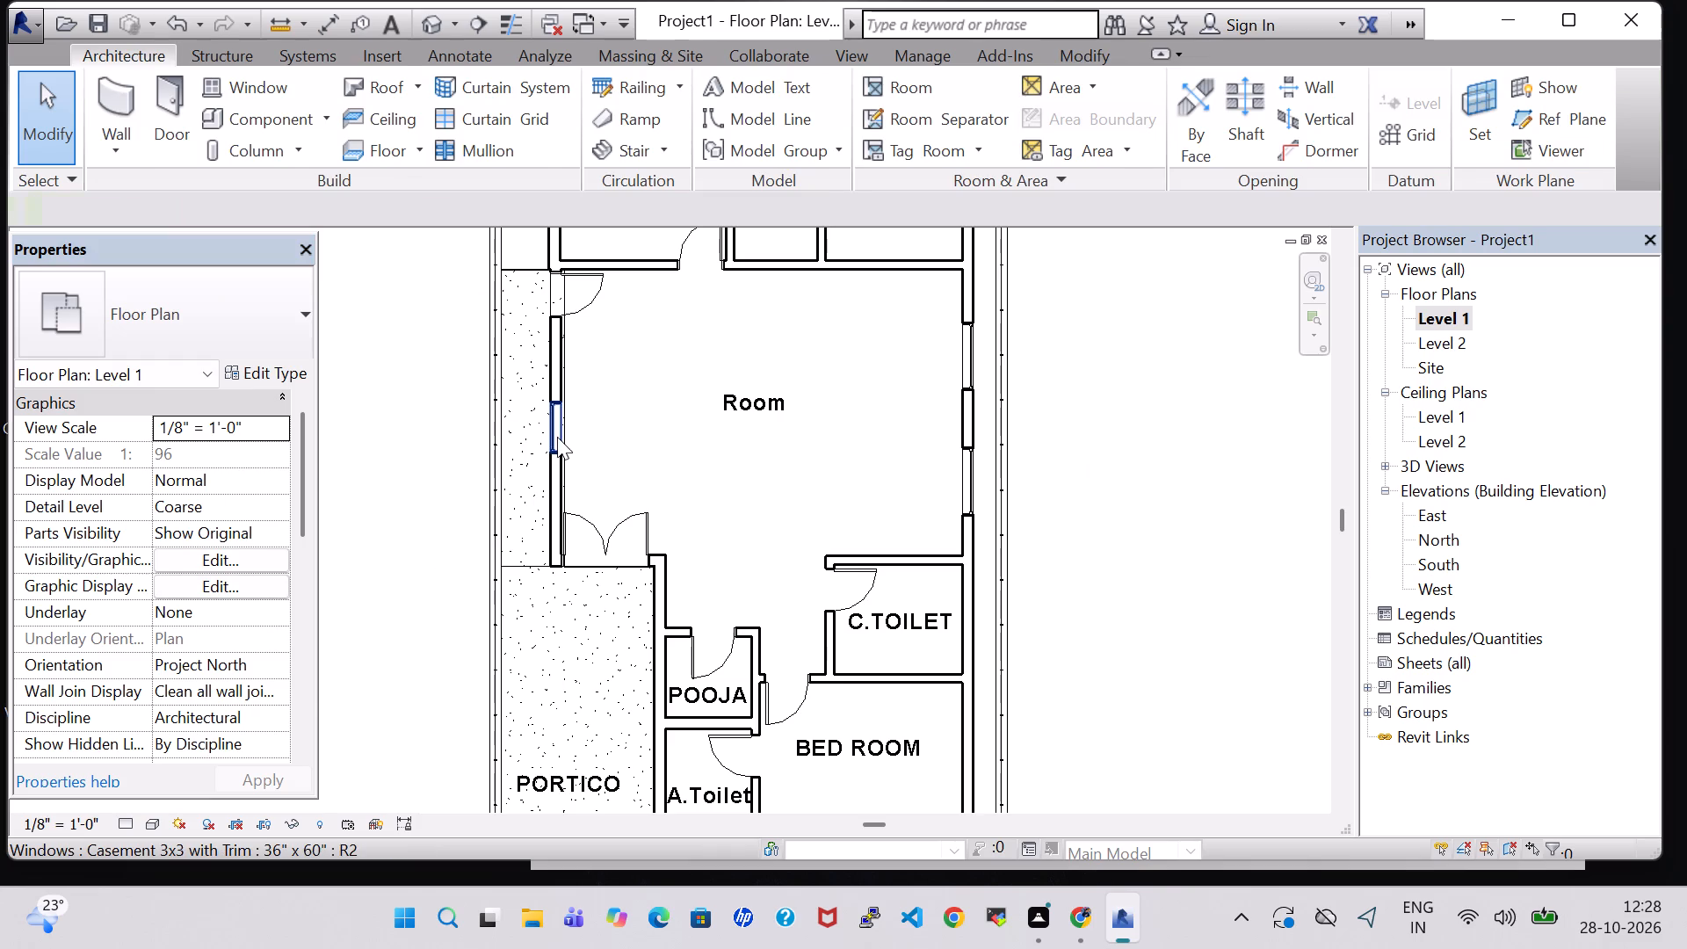
{"action": "left_click", "coordinate": [221, 331]}
{"action": "left_click", "coordinate": [194, 483]}
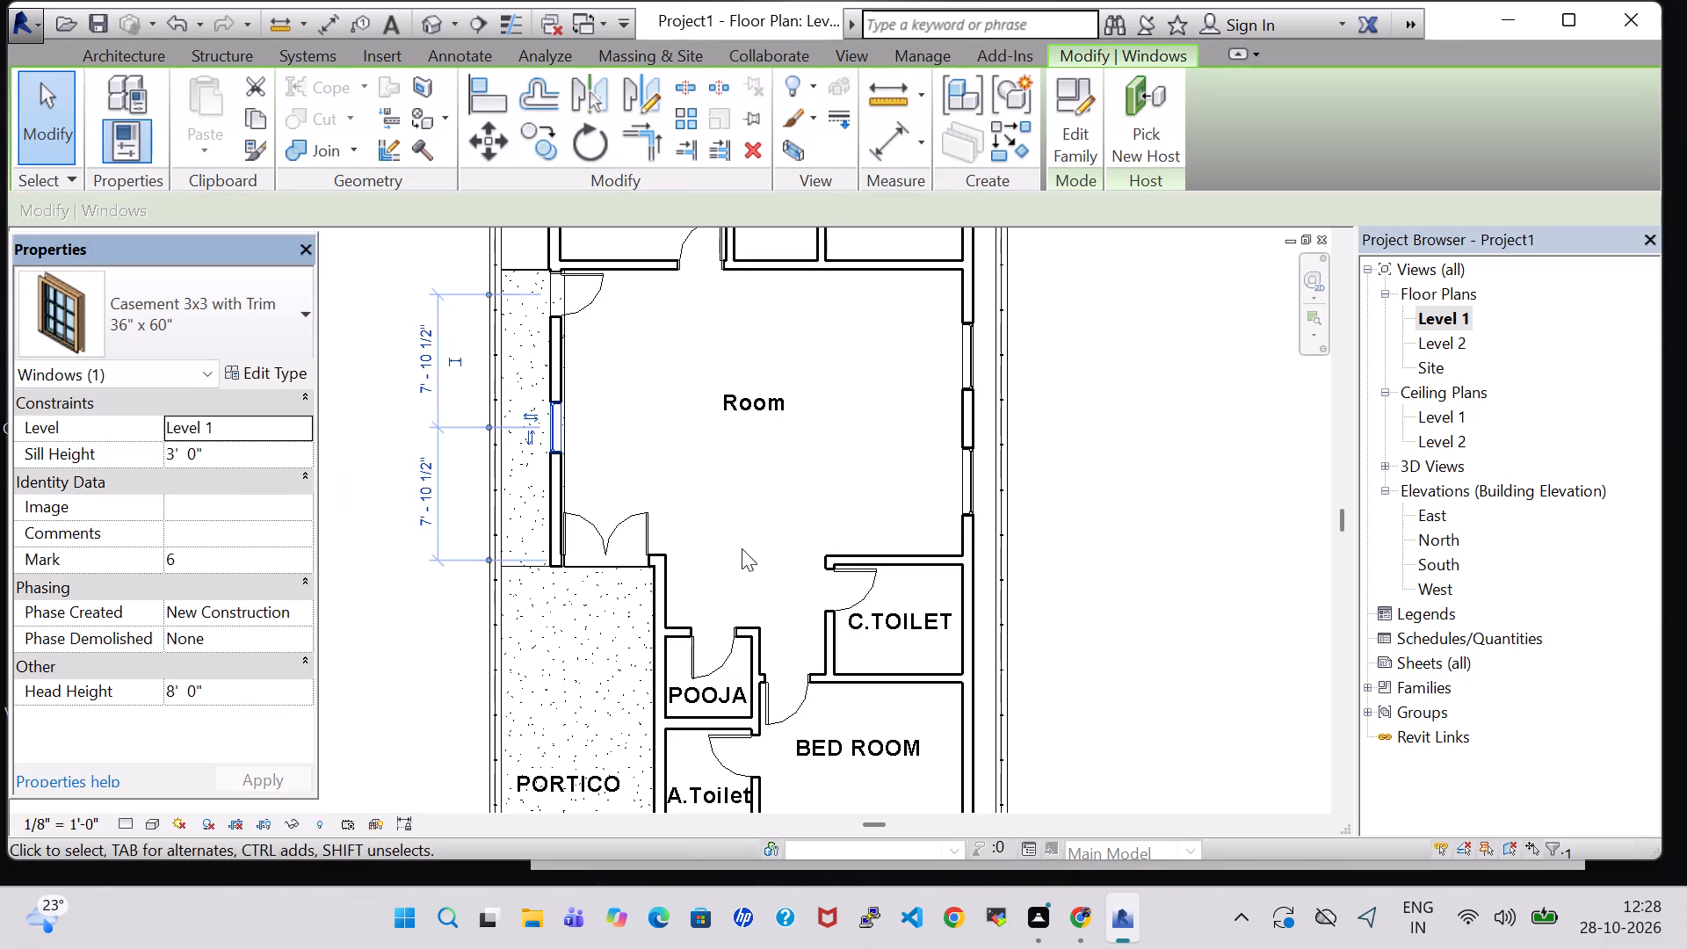
{"action": "left_click", "coordinate": [962, 491]}
{"action": "left_click", "coordinate": [181, 344]}
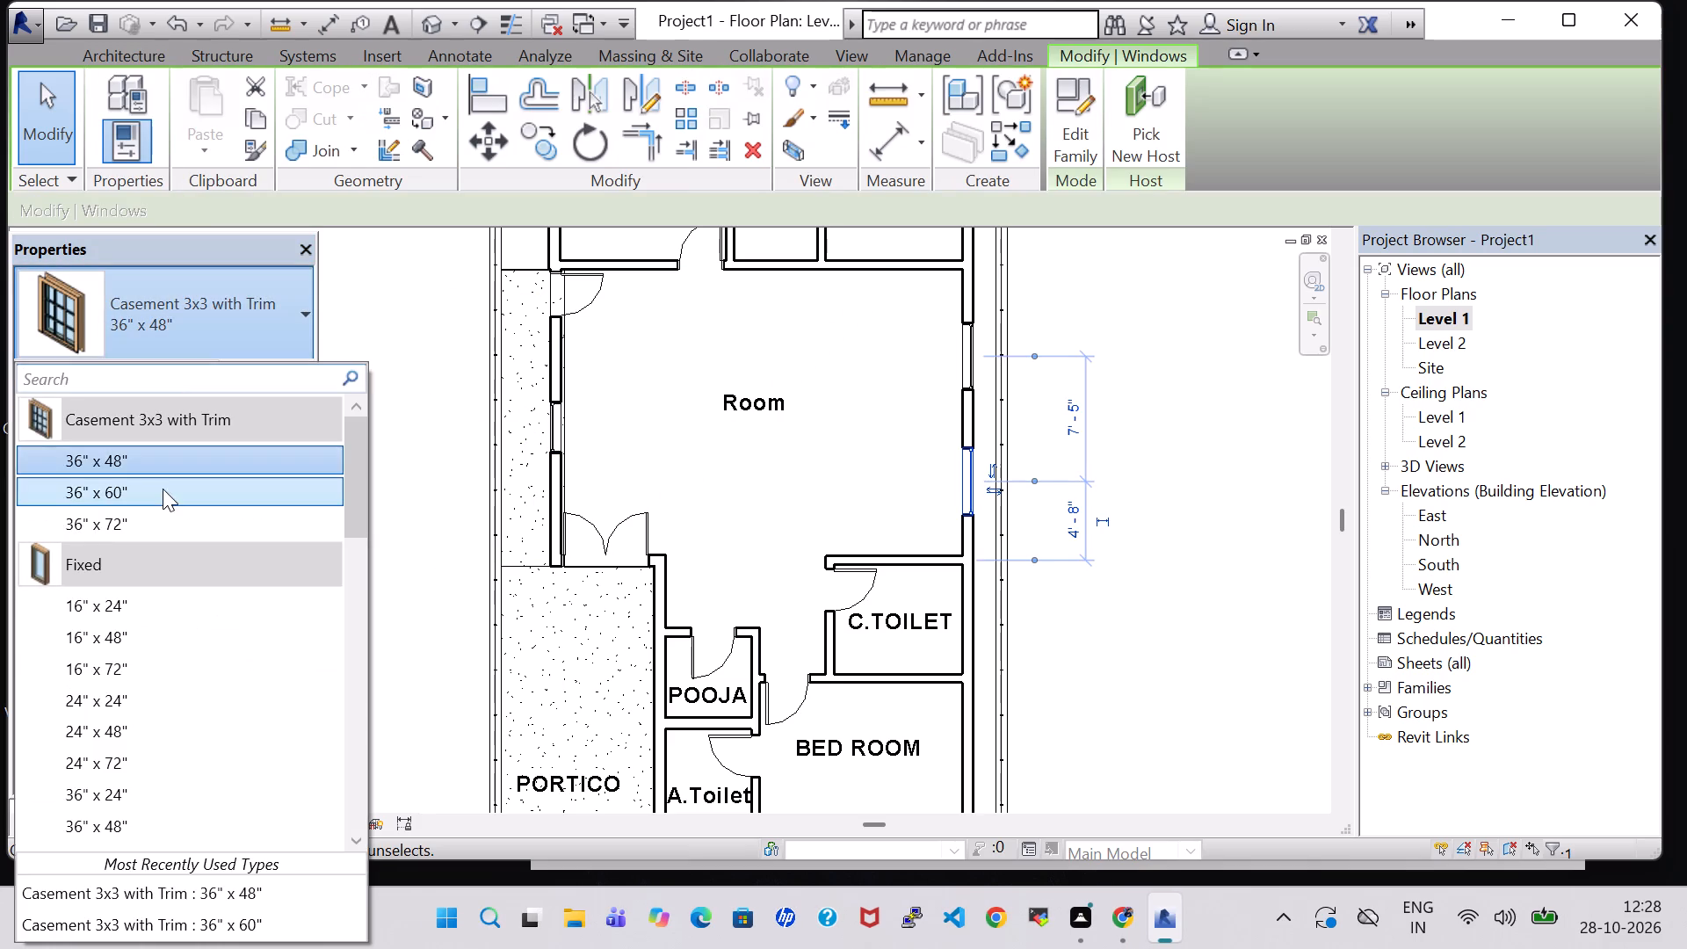
{"action": "left_click", "coordinate": [163, 491]}
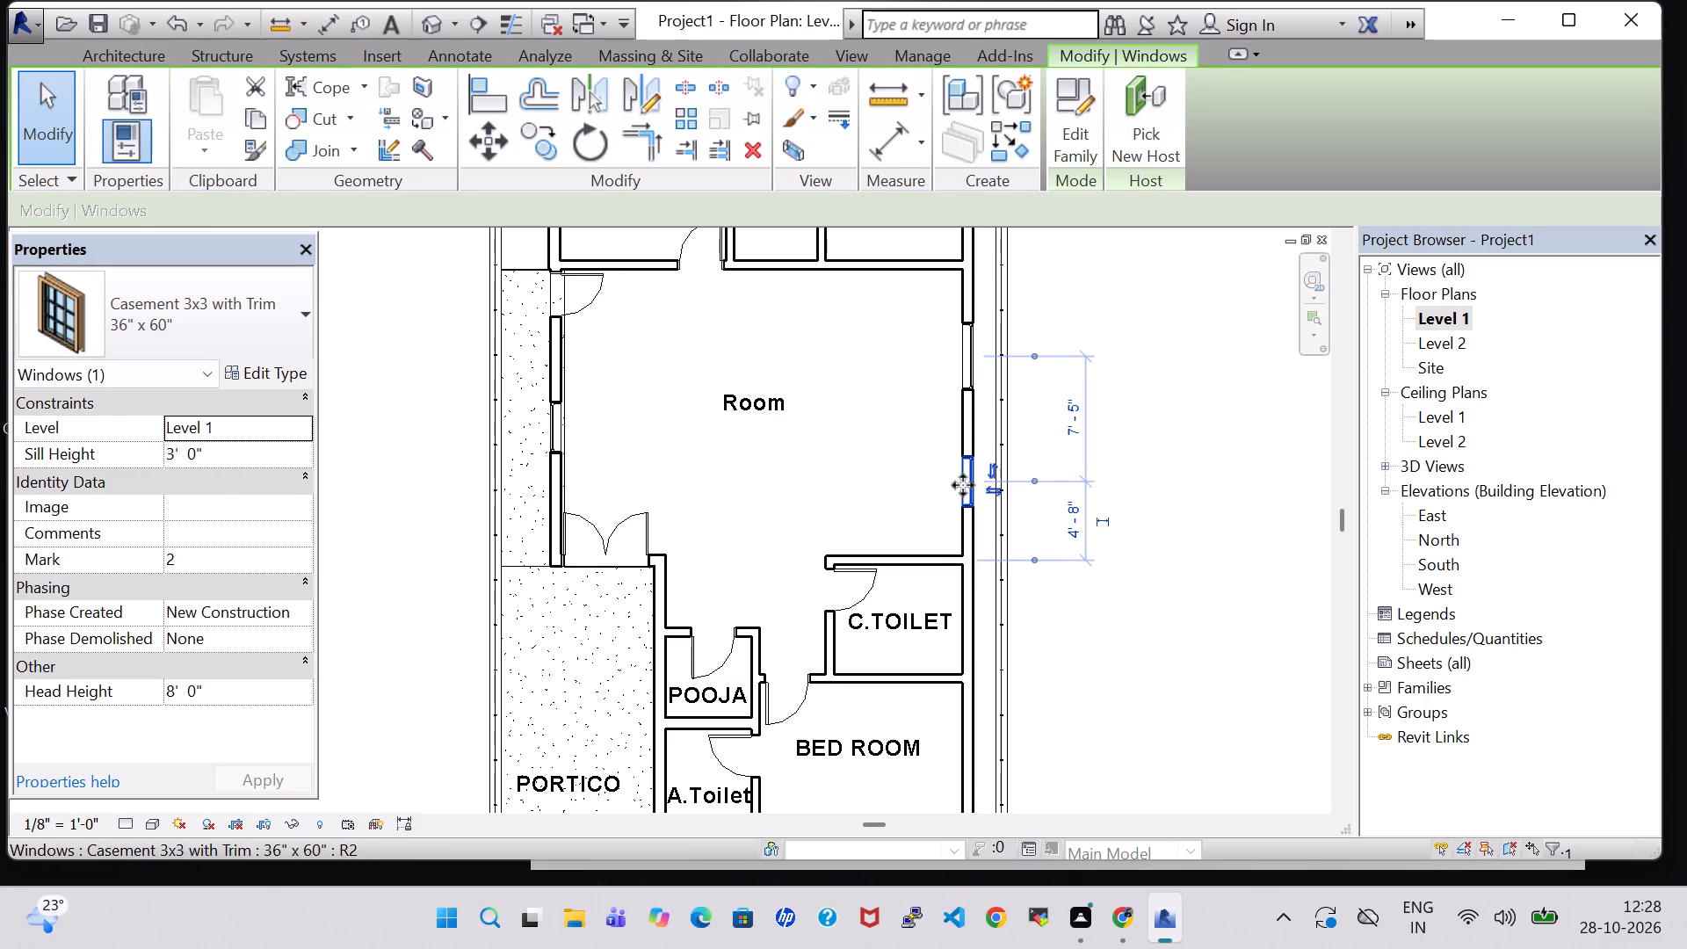
Set the Width of the Casement 3x3 with Trim 36" x 60" window type to 4' 0".
{"action": "left_click", "coordinate": [277, 375]}
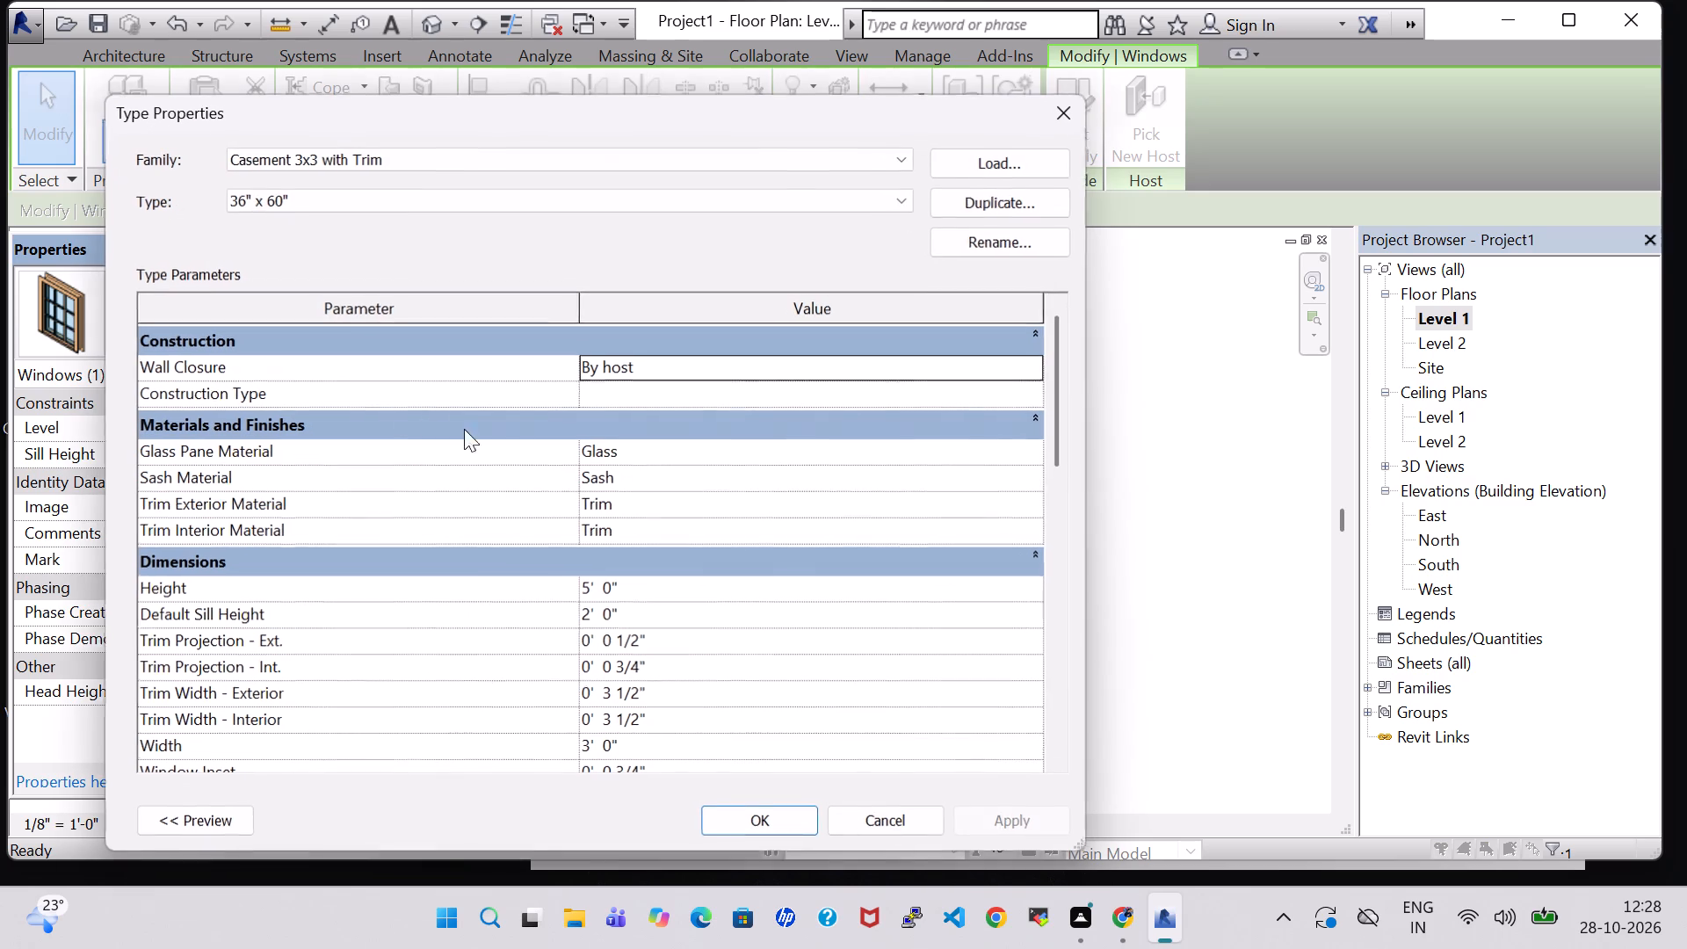
{"action": "scroll", "coordinate": [596, 633], "scroll_direction": "down", "scroll_amount": 1}
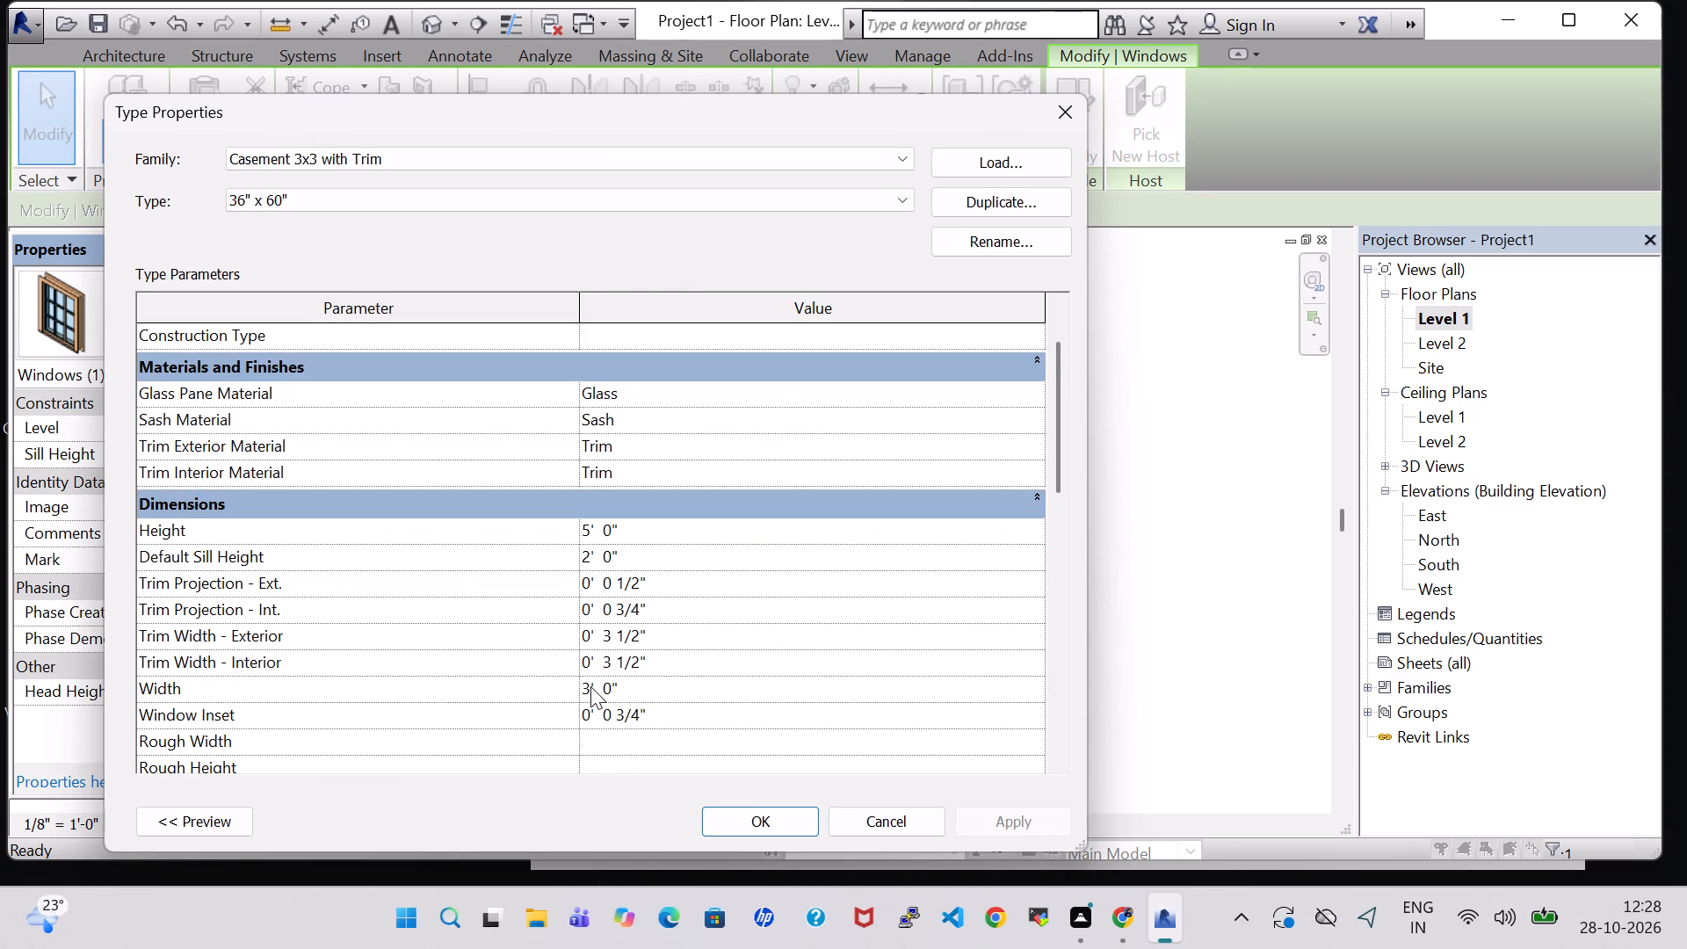
{"action": "left_click", "coordinate": [590, 686]}
{"action": "key", "text": "BackSpace"}
{"action": "key", "text": "4"}
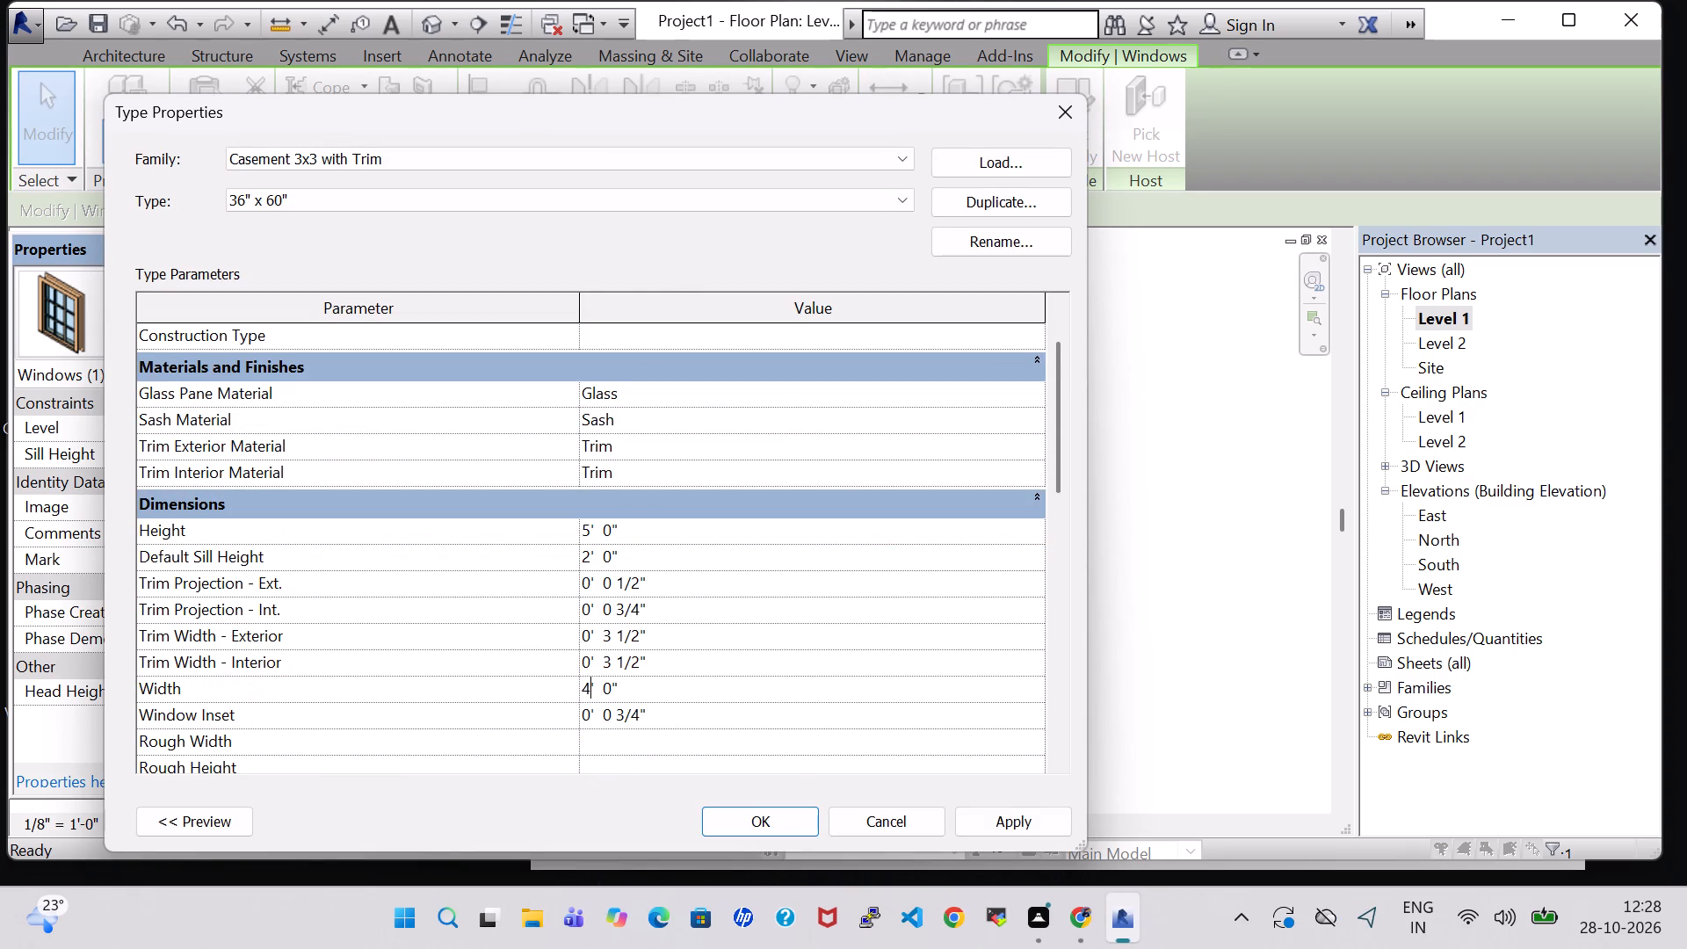
{"action": "left_click", "coordinate": [1022, 821]}
{"action": "left_click", "coordinate": [786, 819]}
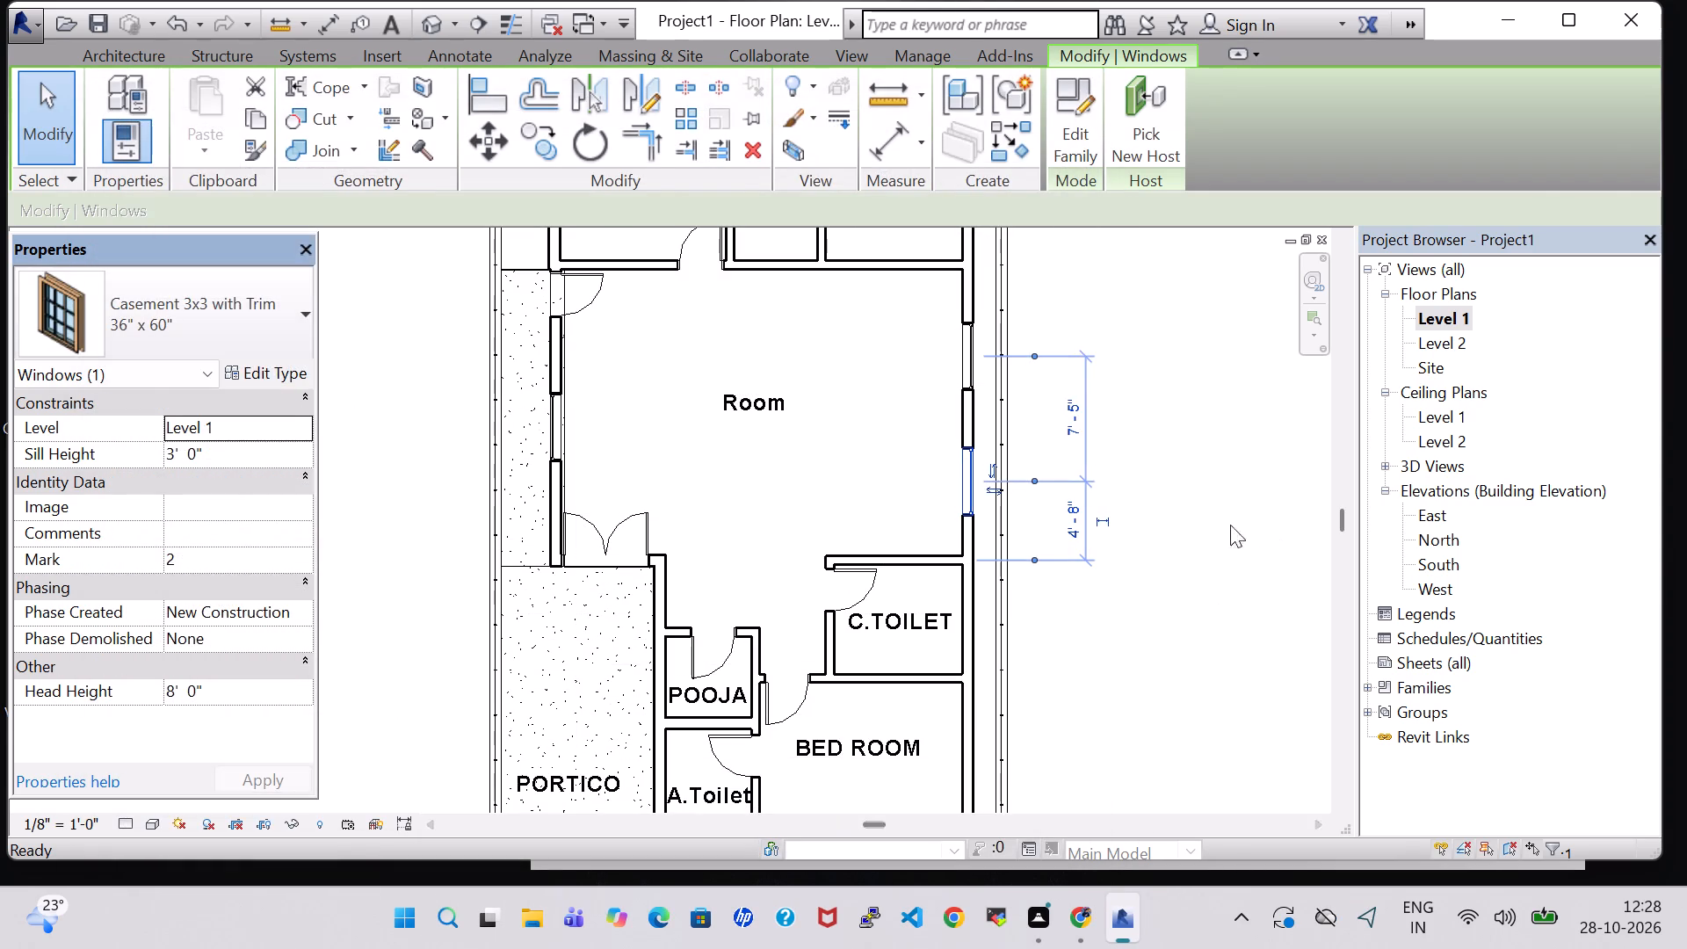
{"action": "left_click", "coordinate": [1212, 522]}
Assign the 36" x 60" casement type to the central room's window farther from C.TOILET, in the wall opposite PORTICO.
{"action": "middle_click_drag", "start_coordinate": [1184, 449], "coordinate": [1162, 626]}
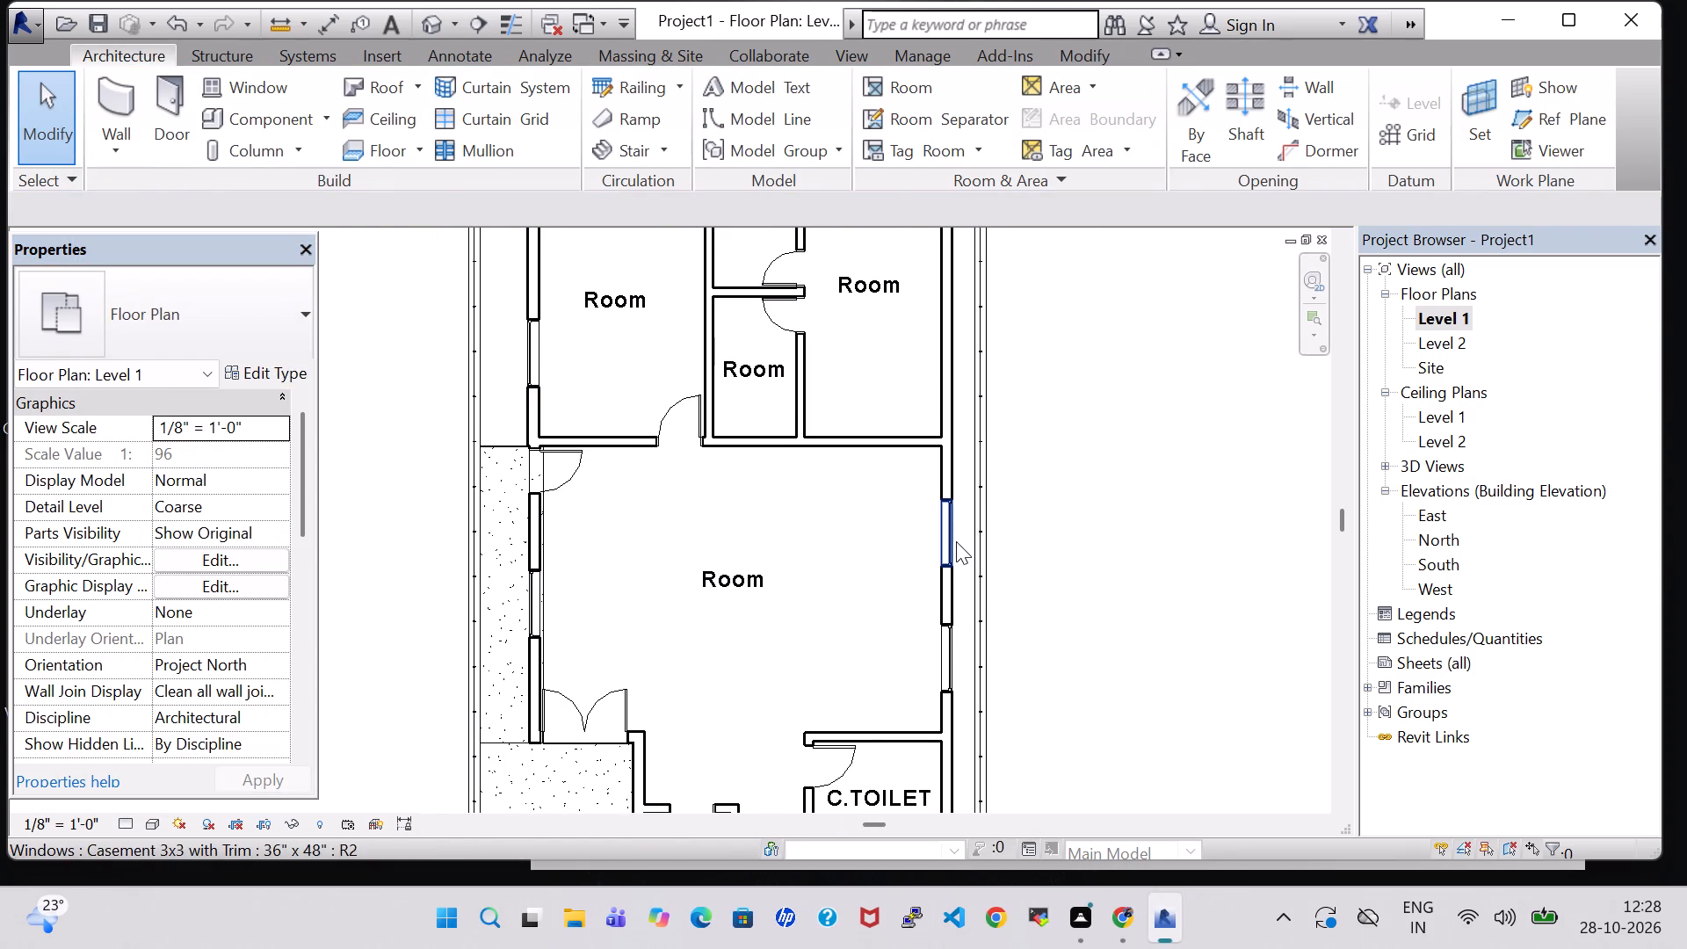
{"action": "left_click", "coordinate": [956, 541]}
{"action": "left_click", "coordinate": [261, 315]}
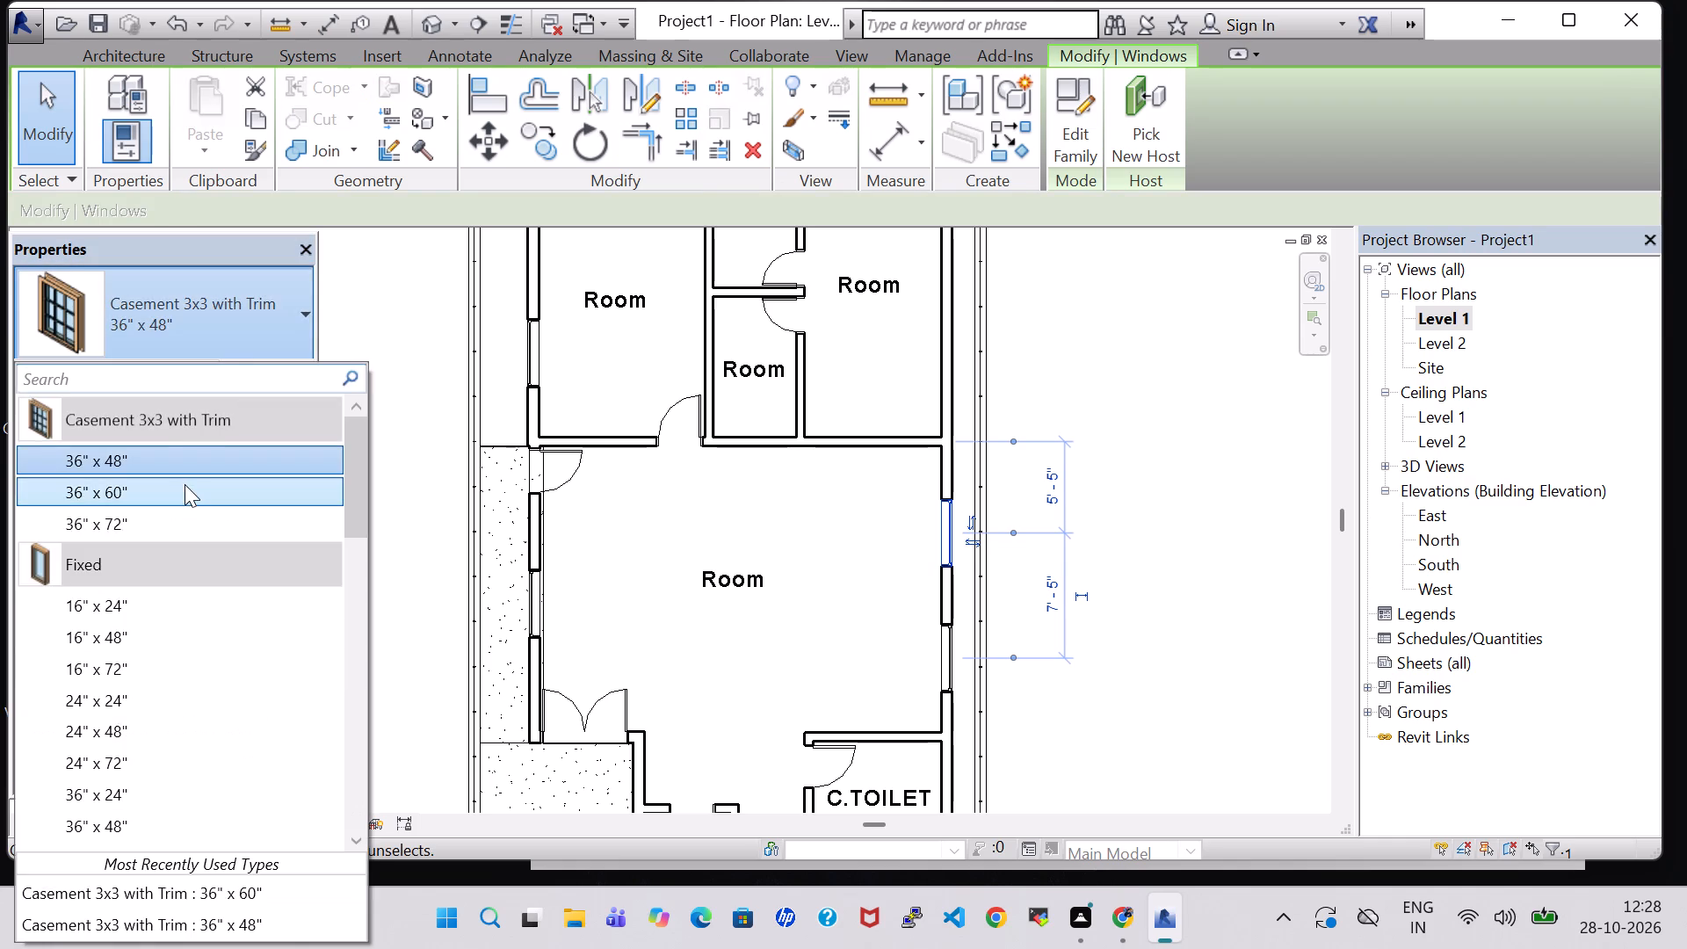
{"action": "left_click", "coordinate": [185, 484]}
{"action": "left_click", "coordinate": [1114, 469]}
Assign the 36" x 60" casement type to both windows of the PORTICO-side rear corner room, in its rear and side walls.
{"action": "scroll", "coordinate": [1128, 427], "scroll_direction": "down", "scroll_amount": 3}
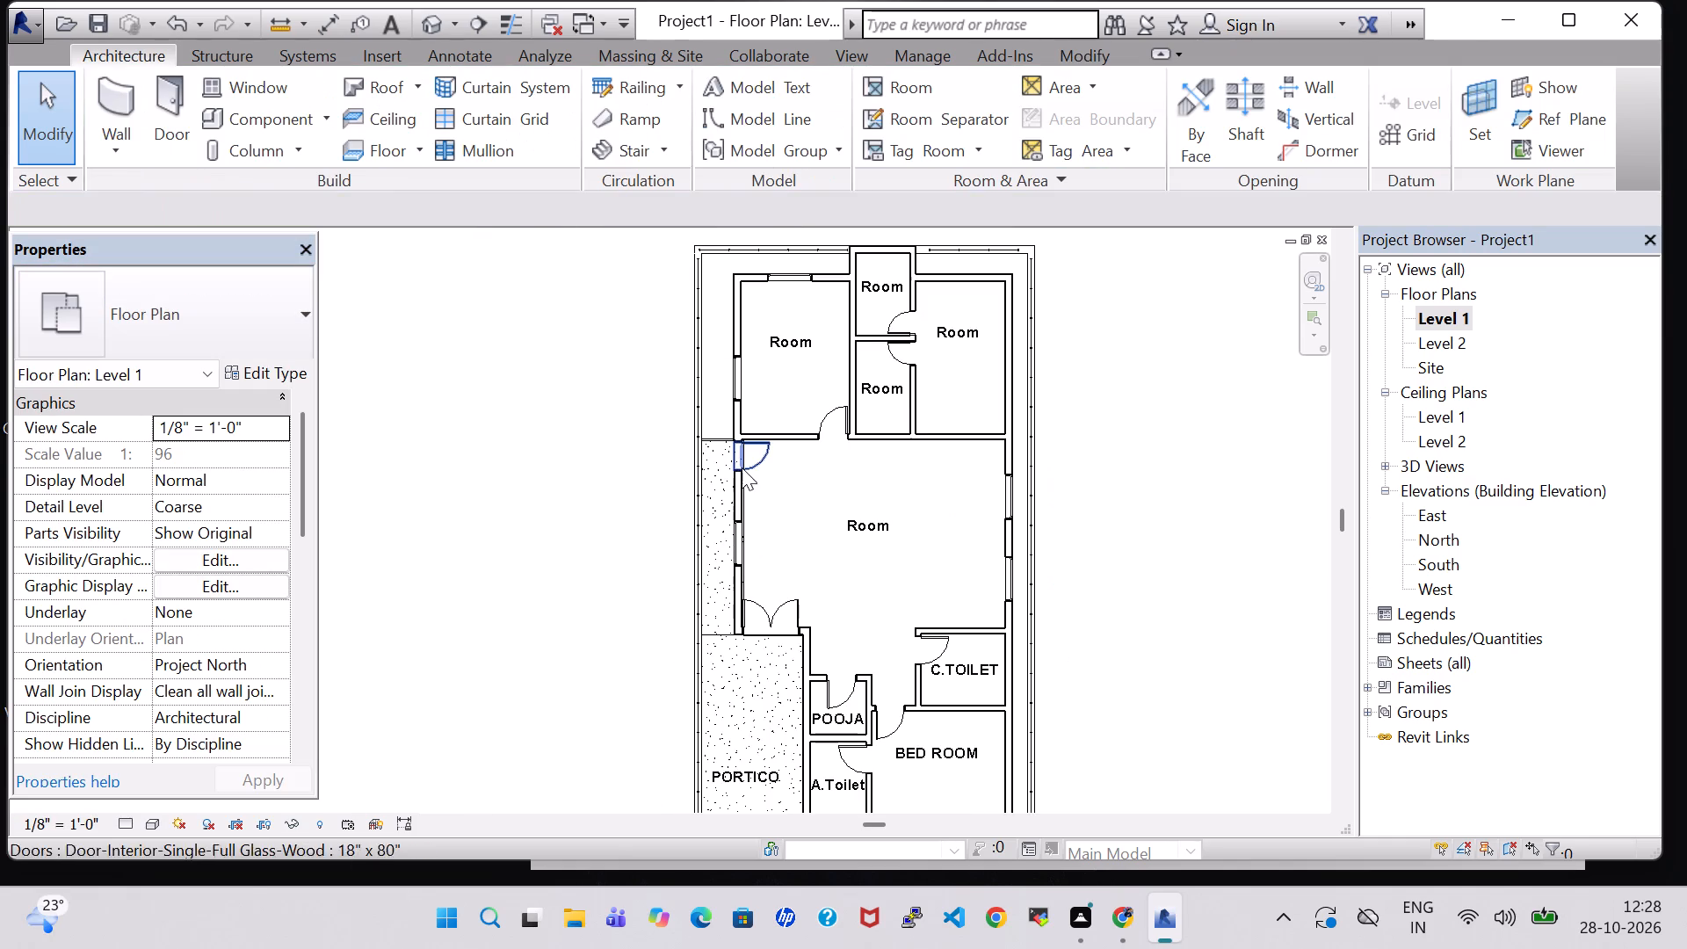
{"action": "left_click", "coordinate": [776, 282]}
{"action": "left_click", "coordinate": [250, 302]}
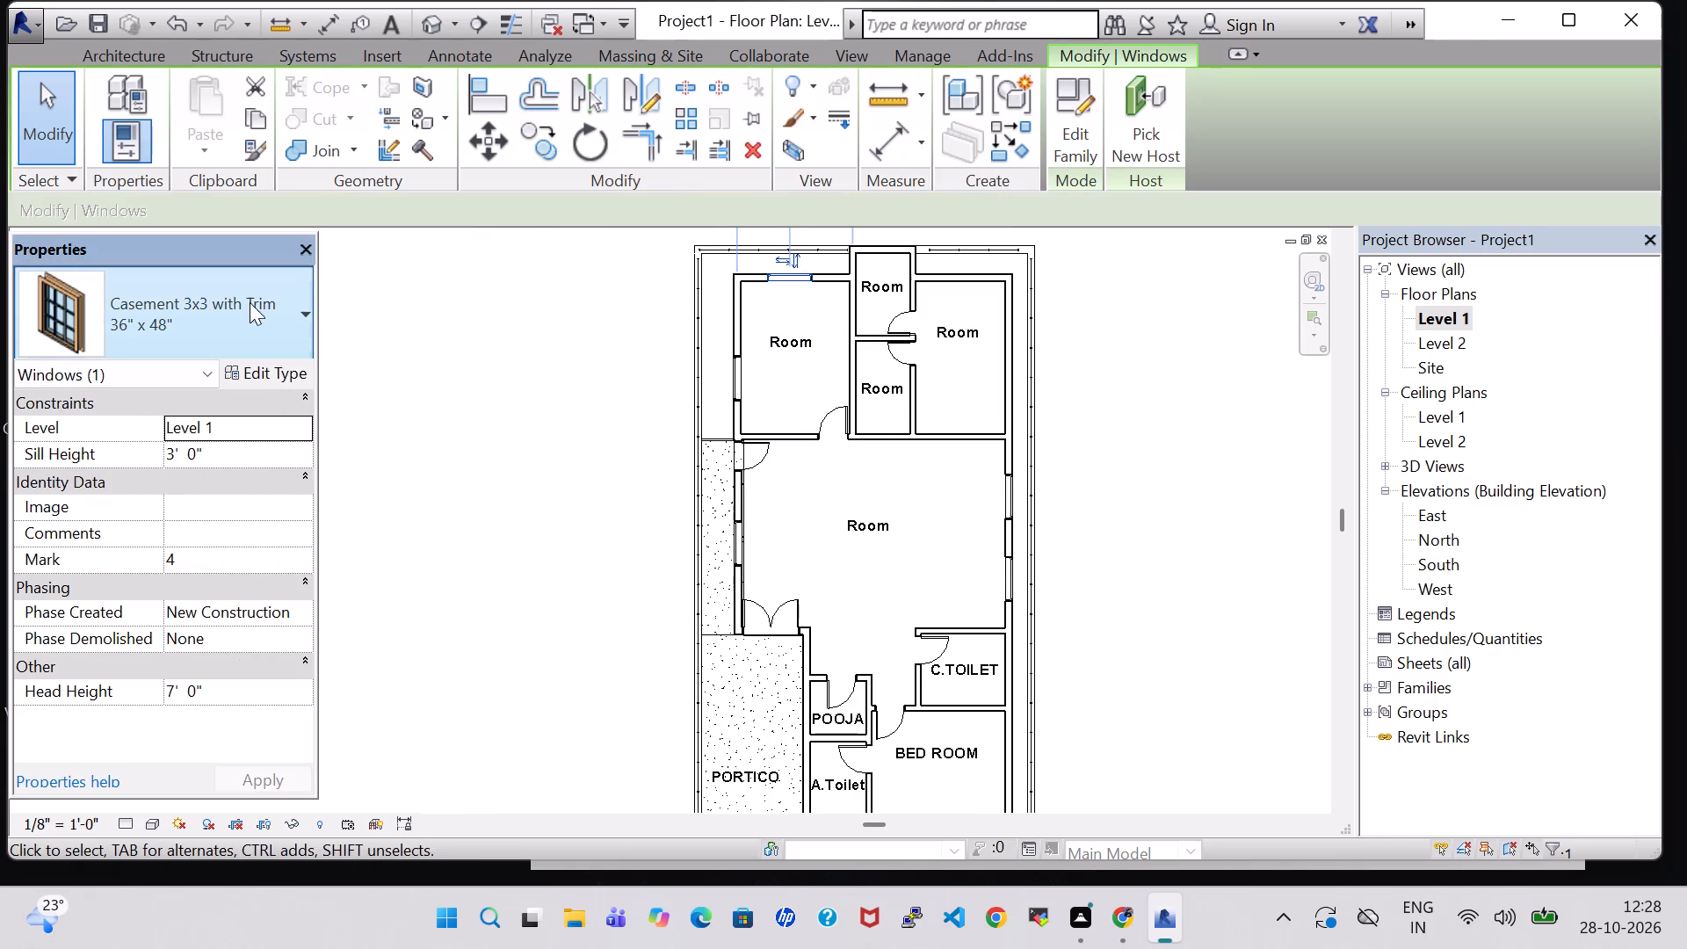
{"action": "left_click", "coordinate": [149, 494]}
{"action": "left_click", "coordinate": [465, 453]}
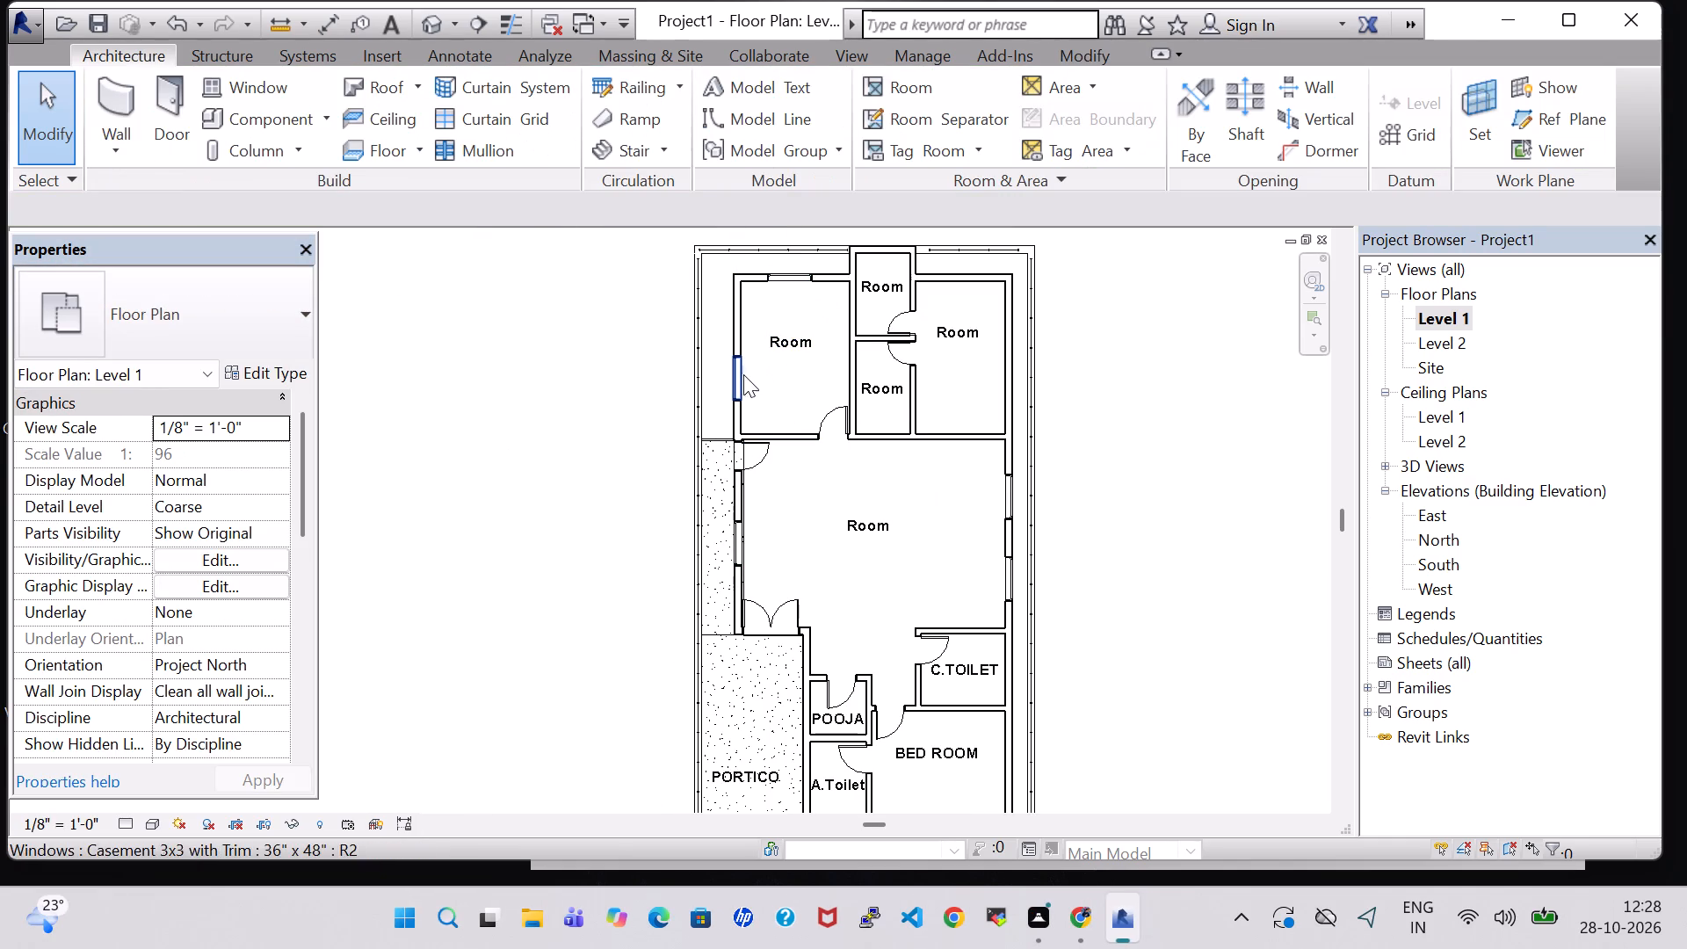
{"action": "left_click", "coordinate": [739, 368]}
{"action": "left_click", "coordinate": [208, 313]}
{"action": "left_click", "coordinate": [177, 490]}
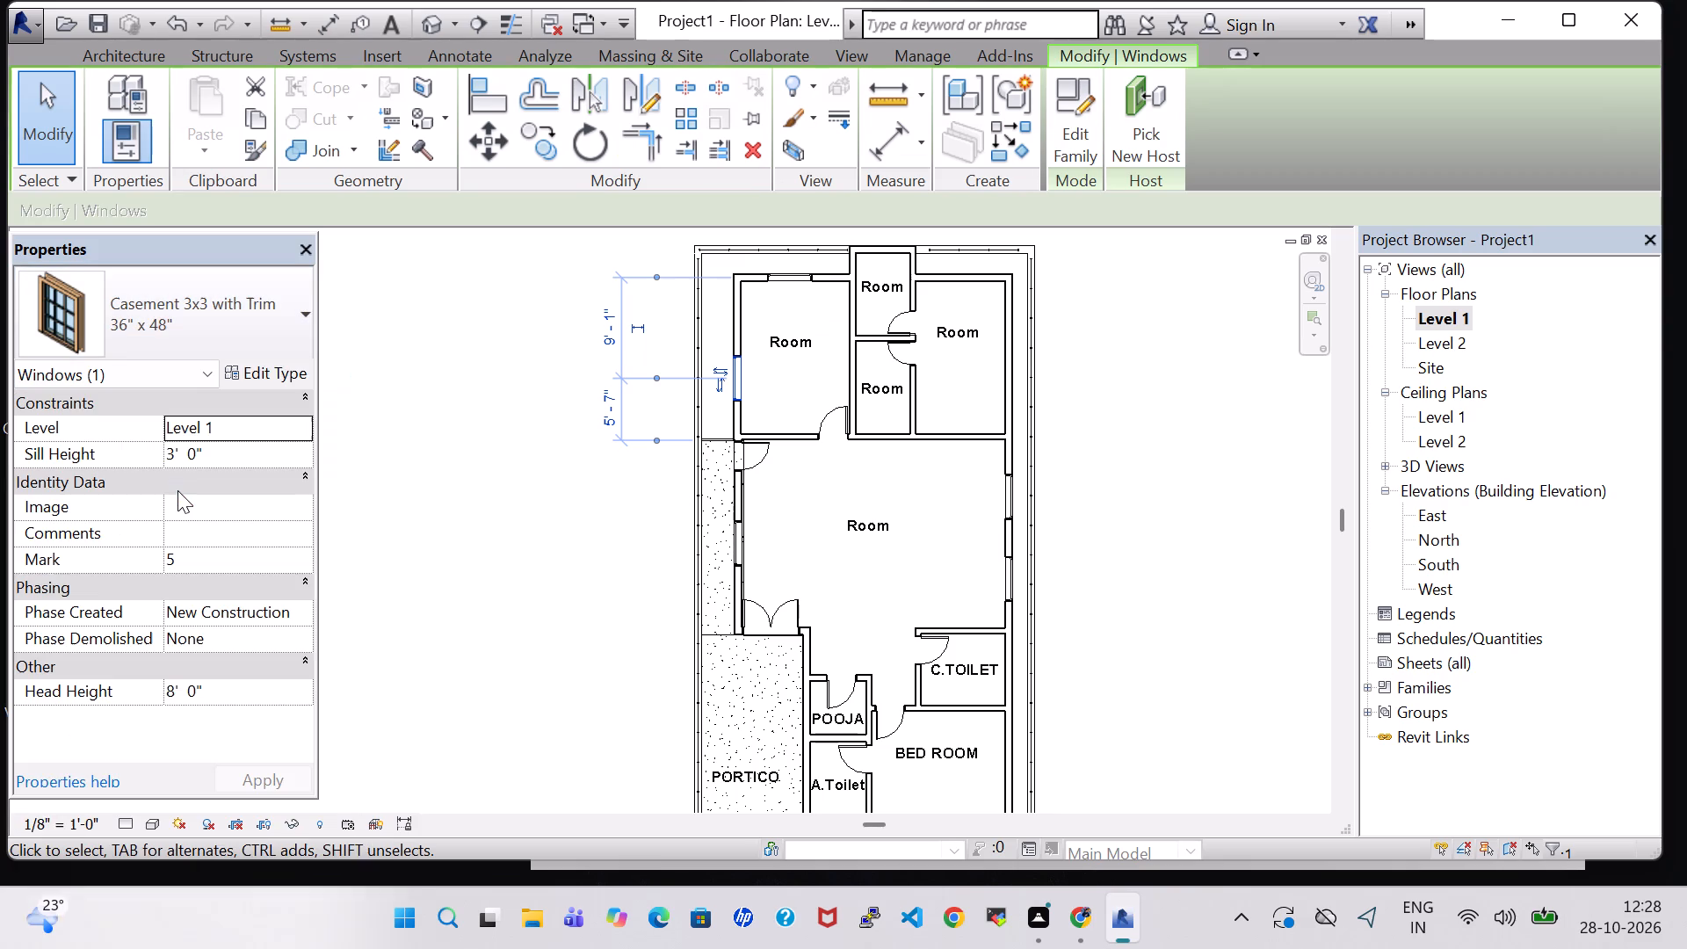
{"action": "left_click", "coordinate": [1201, 451]}
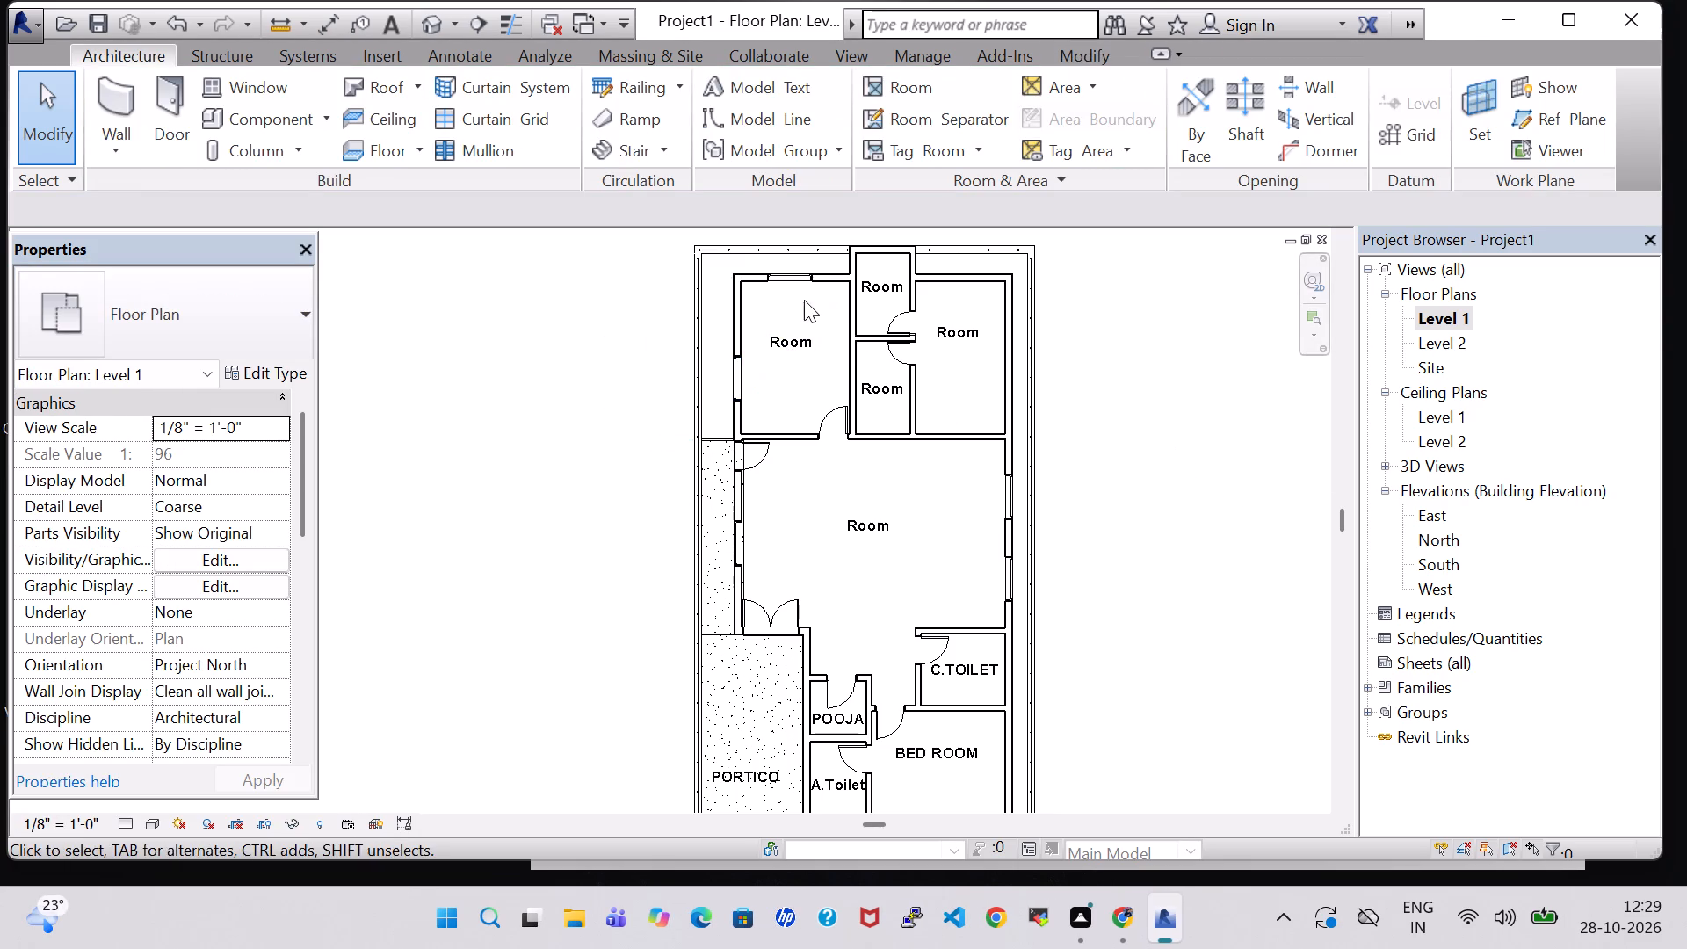
Check the type properties of the rear-wall window in the PORTICO-side rear corner room.
{"action": "left_click", "coordinate": [780, 285]}
{"action": "left_click", "coordinate": [287, 380]}
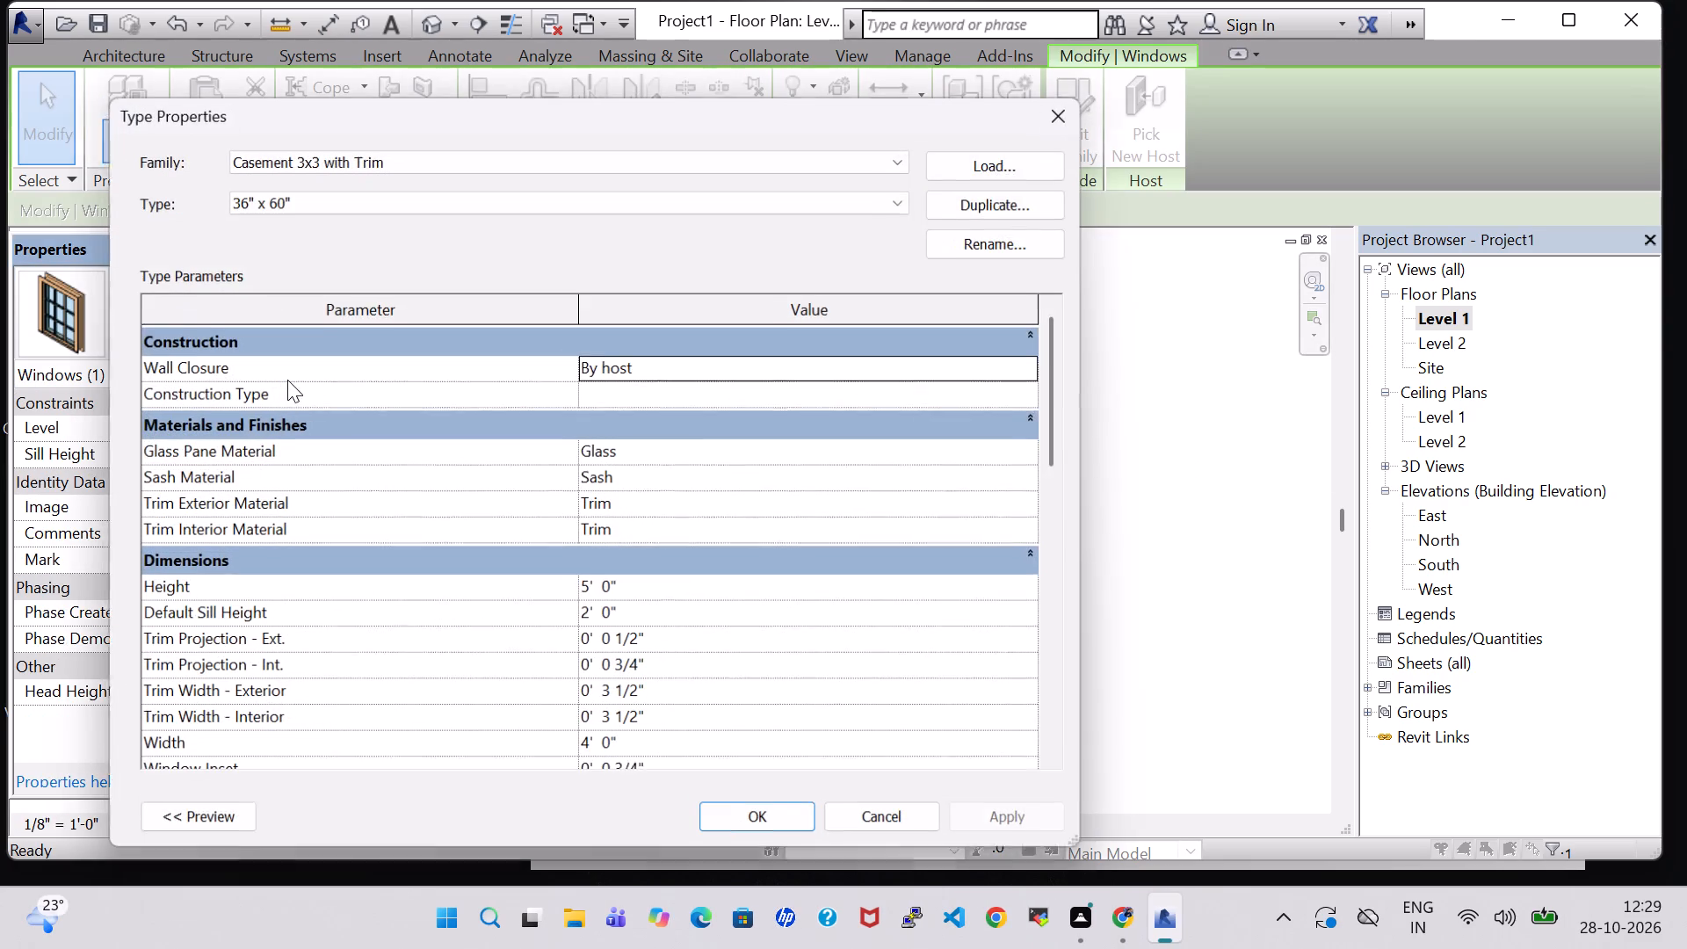
{"action": "left_click", "coordinate": [1068, 97]}
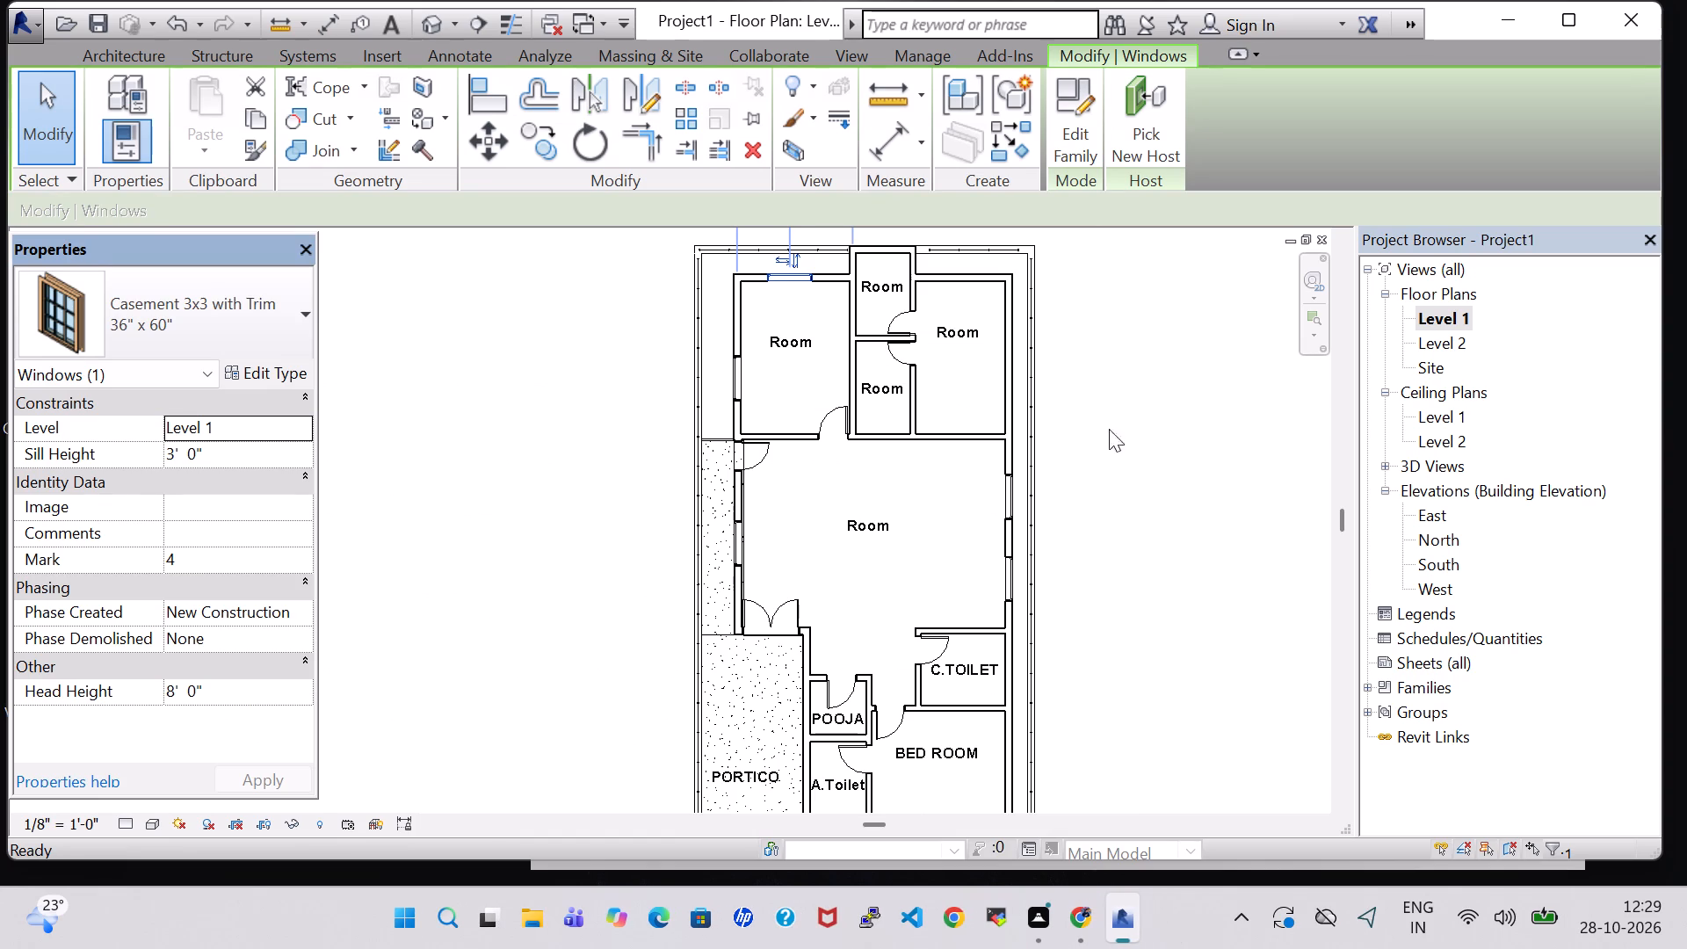
Assign the 36" x 60" casement type to the BED ROOM window facing the front stair.
{"action": "middle_click_drag", "start_coordinate": [1213, 619], "coordinate": [1146, 594]}
{"action": "scroll", "coordinate": [1146, 594], "scroll_direction": "down", "scroll_amount": 2}
{"action": "middle_click_drag", "start_coordinate": [1146, 594], "coordinate": [1082, 471]}
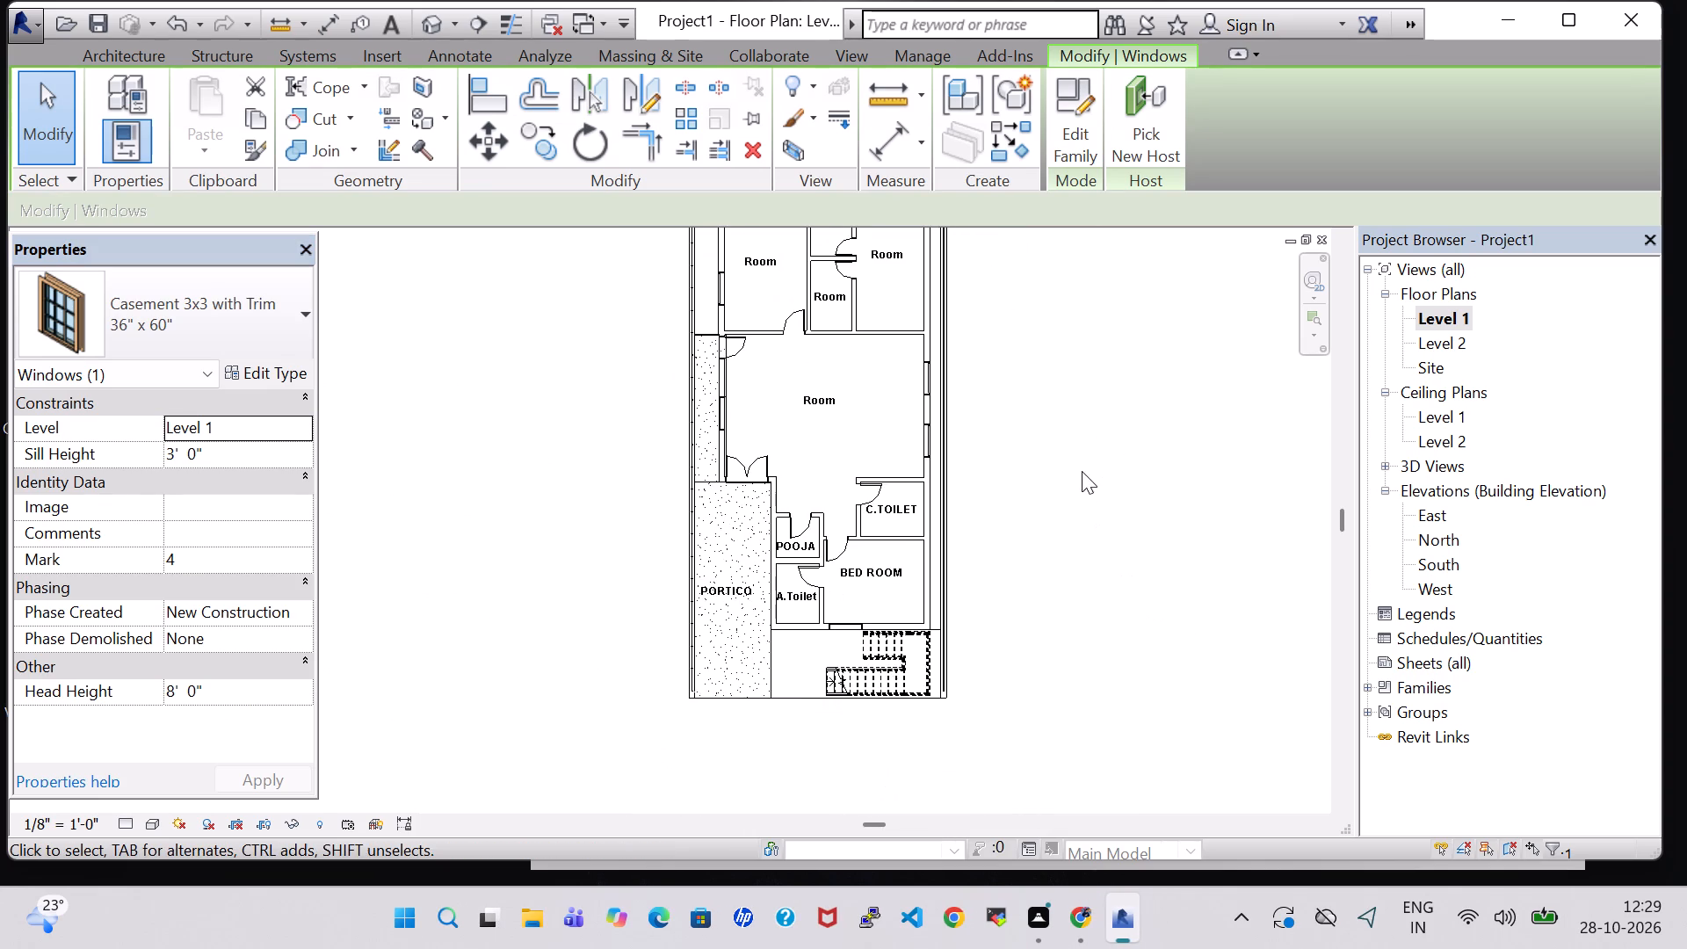
{"action": "left_click", "coordinate": [848, 630]}
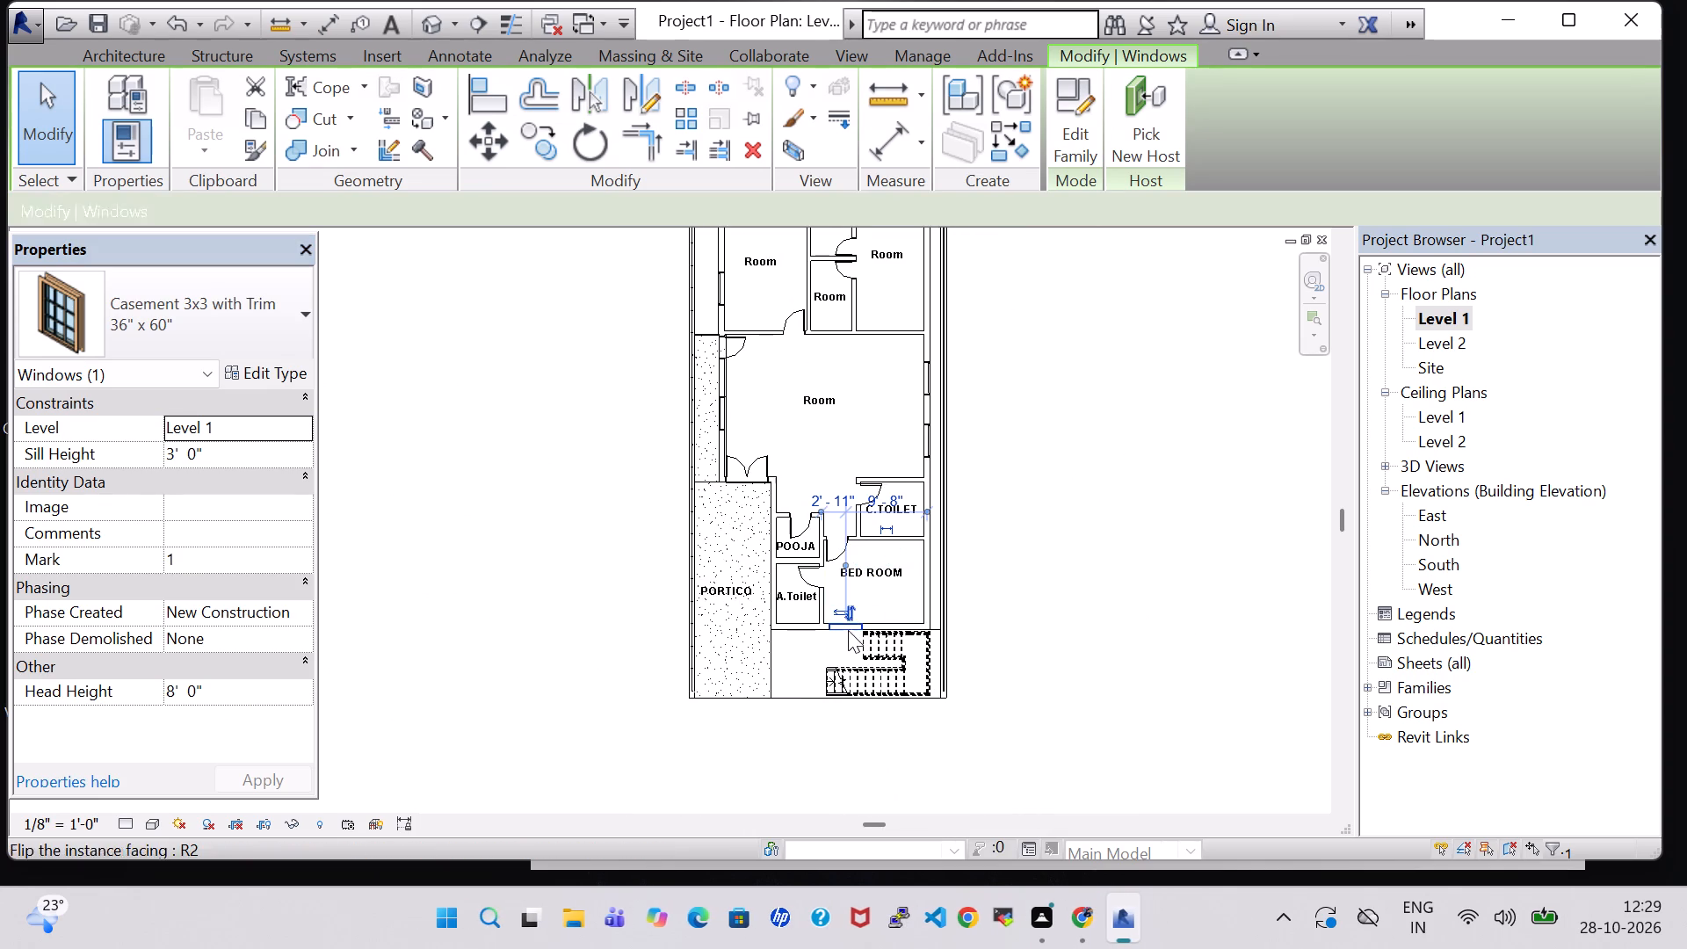
{"action": "scroll", "coordinate": [1039, 657], "scroll_direction": "up", "scroll_amount": 4}
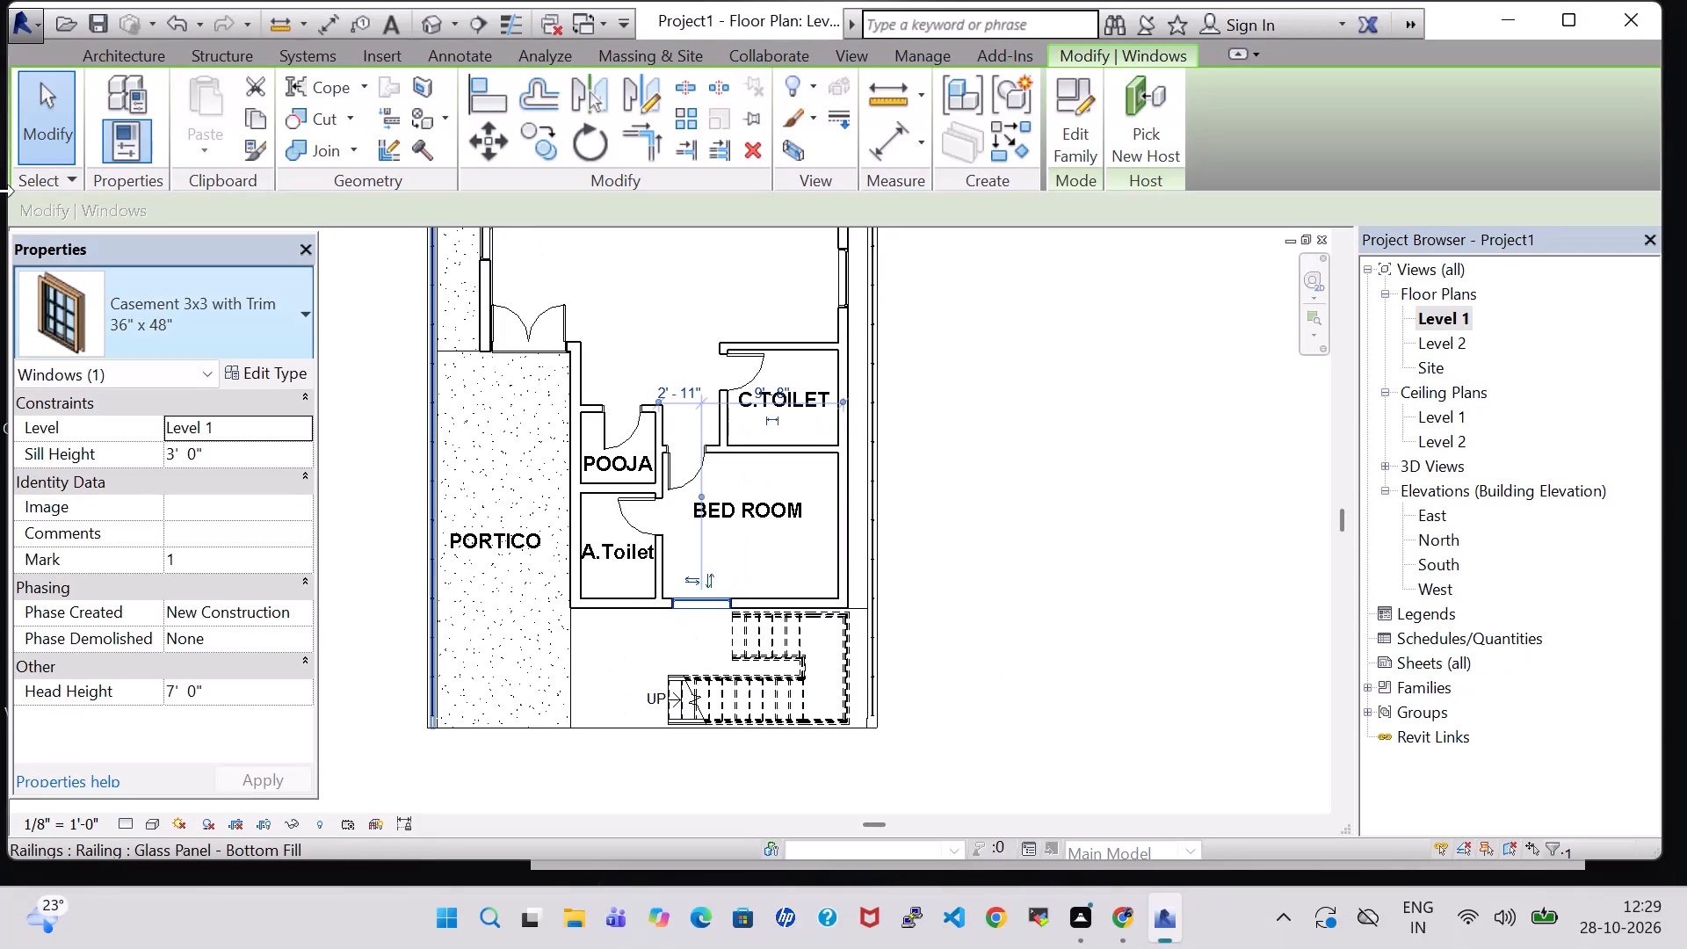
{"action": "left_click", "coordinate": [210, 303]}
{"action": "left_click", "coordinate": [176, 484]}
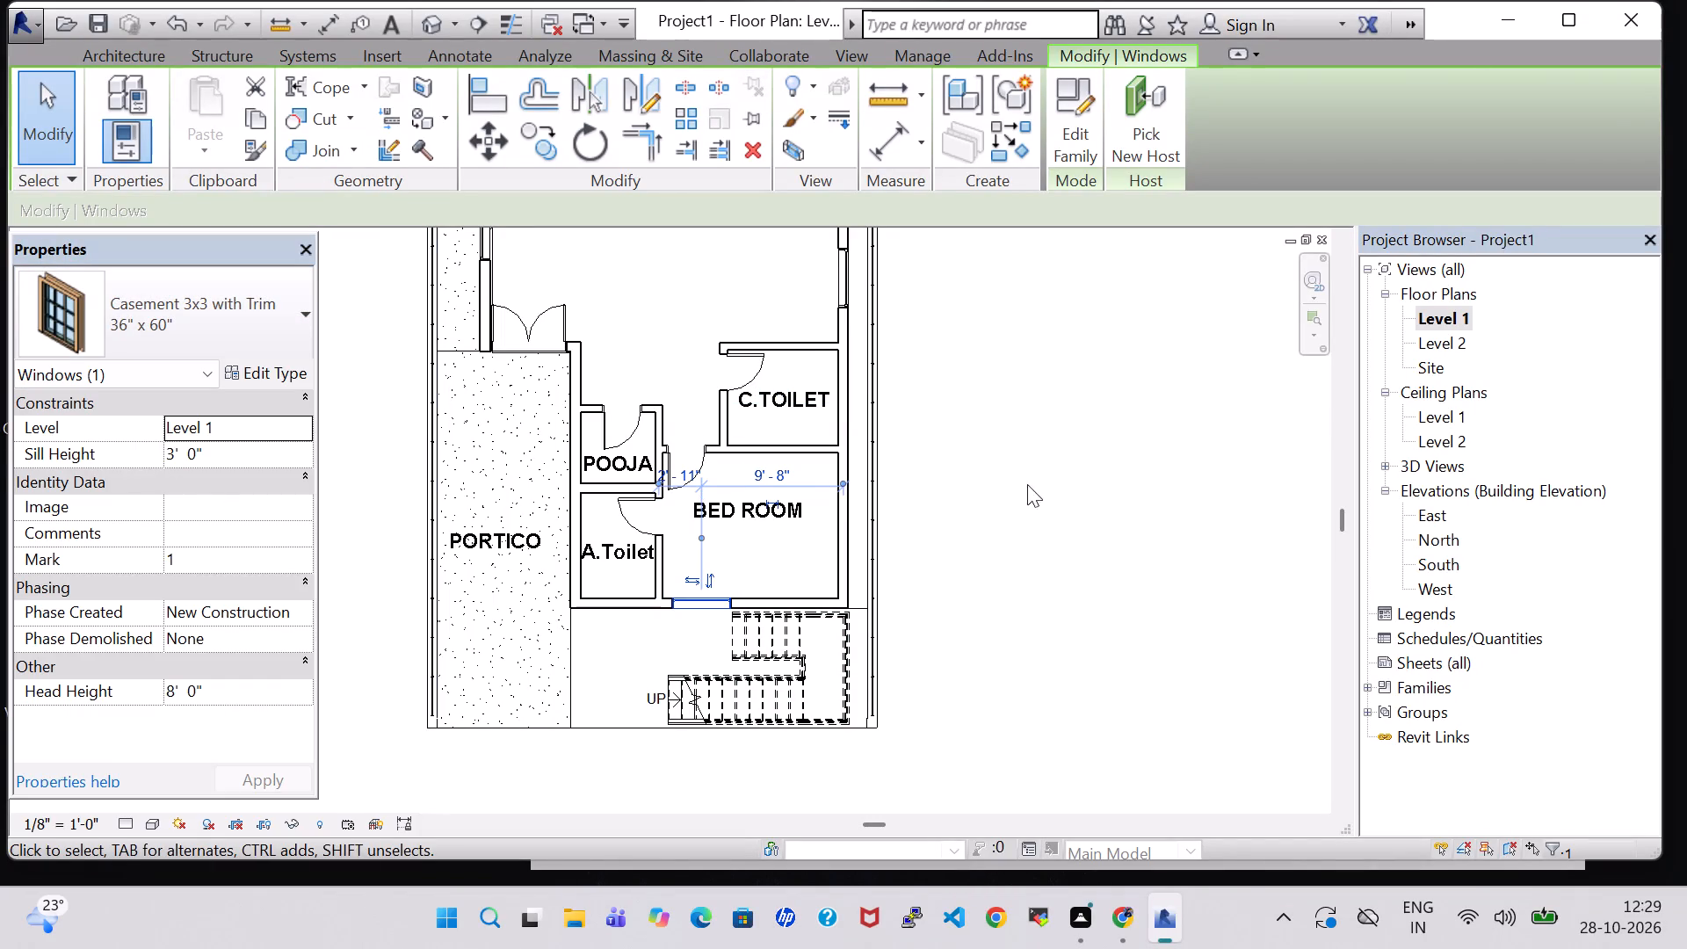
{"action": "left_click", "coordinate": [1070, 489]}
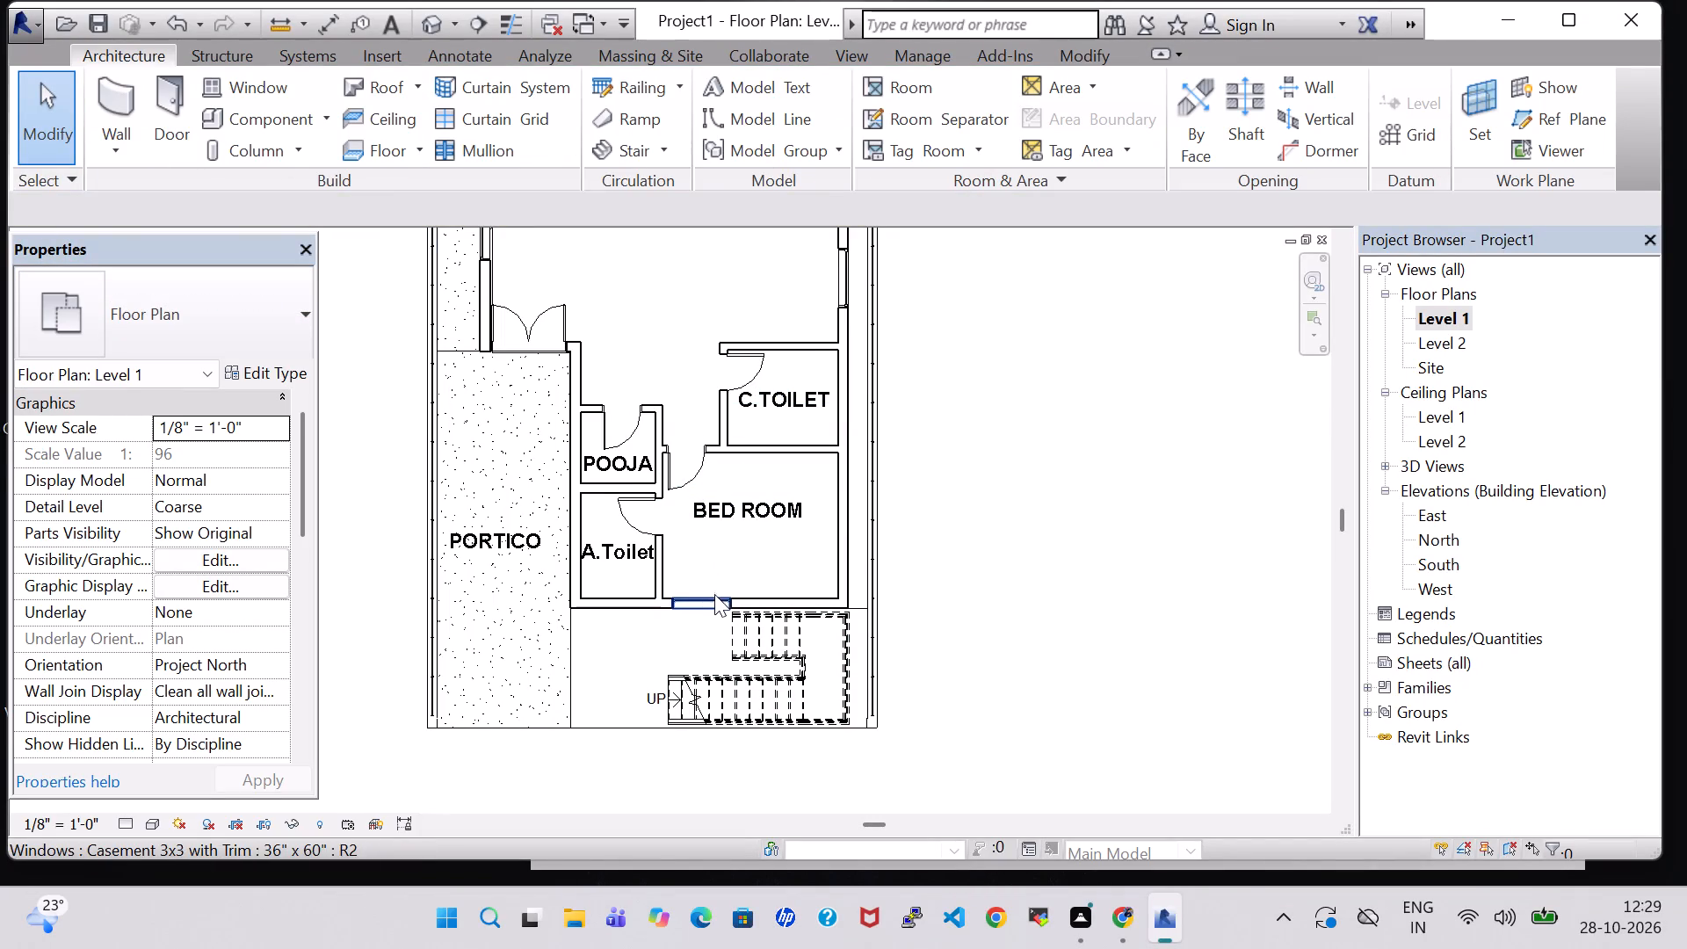
Nudge the BED ROOM's stair-side window toward A.Toilet, to about 2'-7" and 10'-0" from its side references.
{"action": "left_click", "coordinate": [714, 599]}
{"action": "key", "text": "Left"}
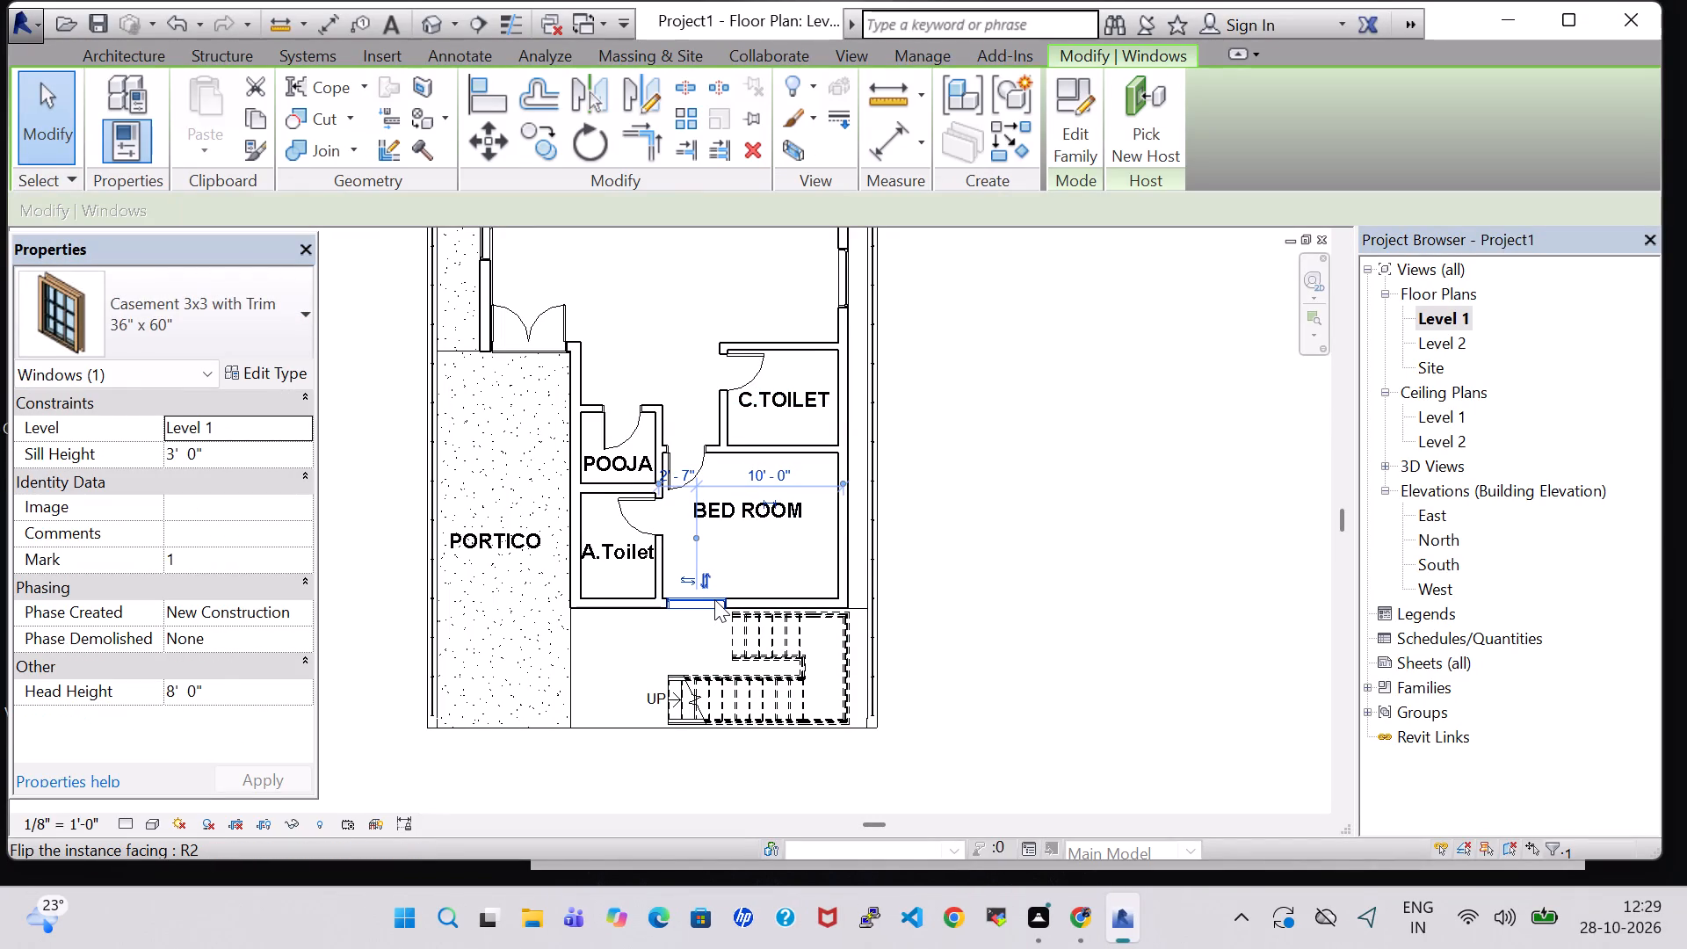
{"action": "left_click", "coordinate": [985, 540]}
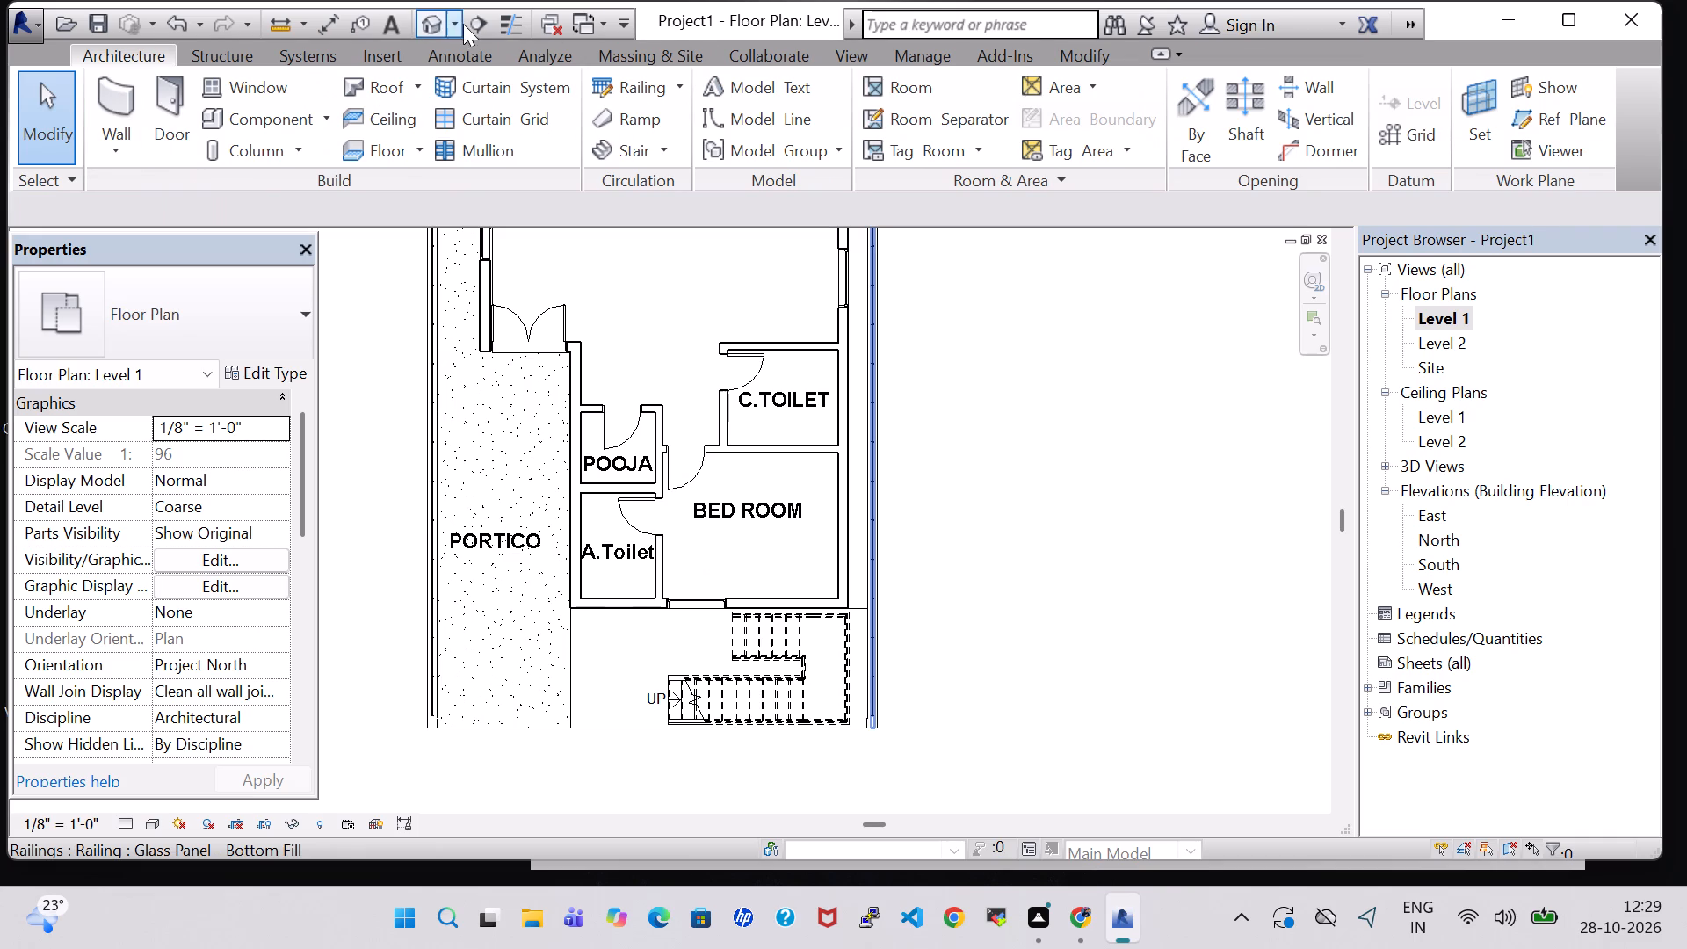
Inspect the resized windows, PORTICO side and front stair from several angles in the 3D view.
{"action": "left_click", "coordinate": [438, 24]}
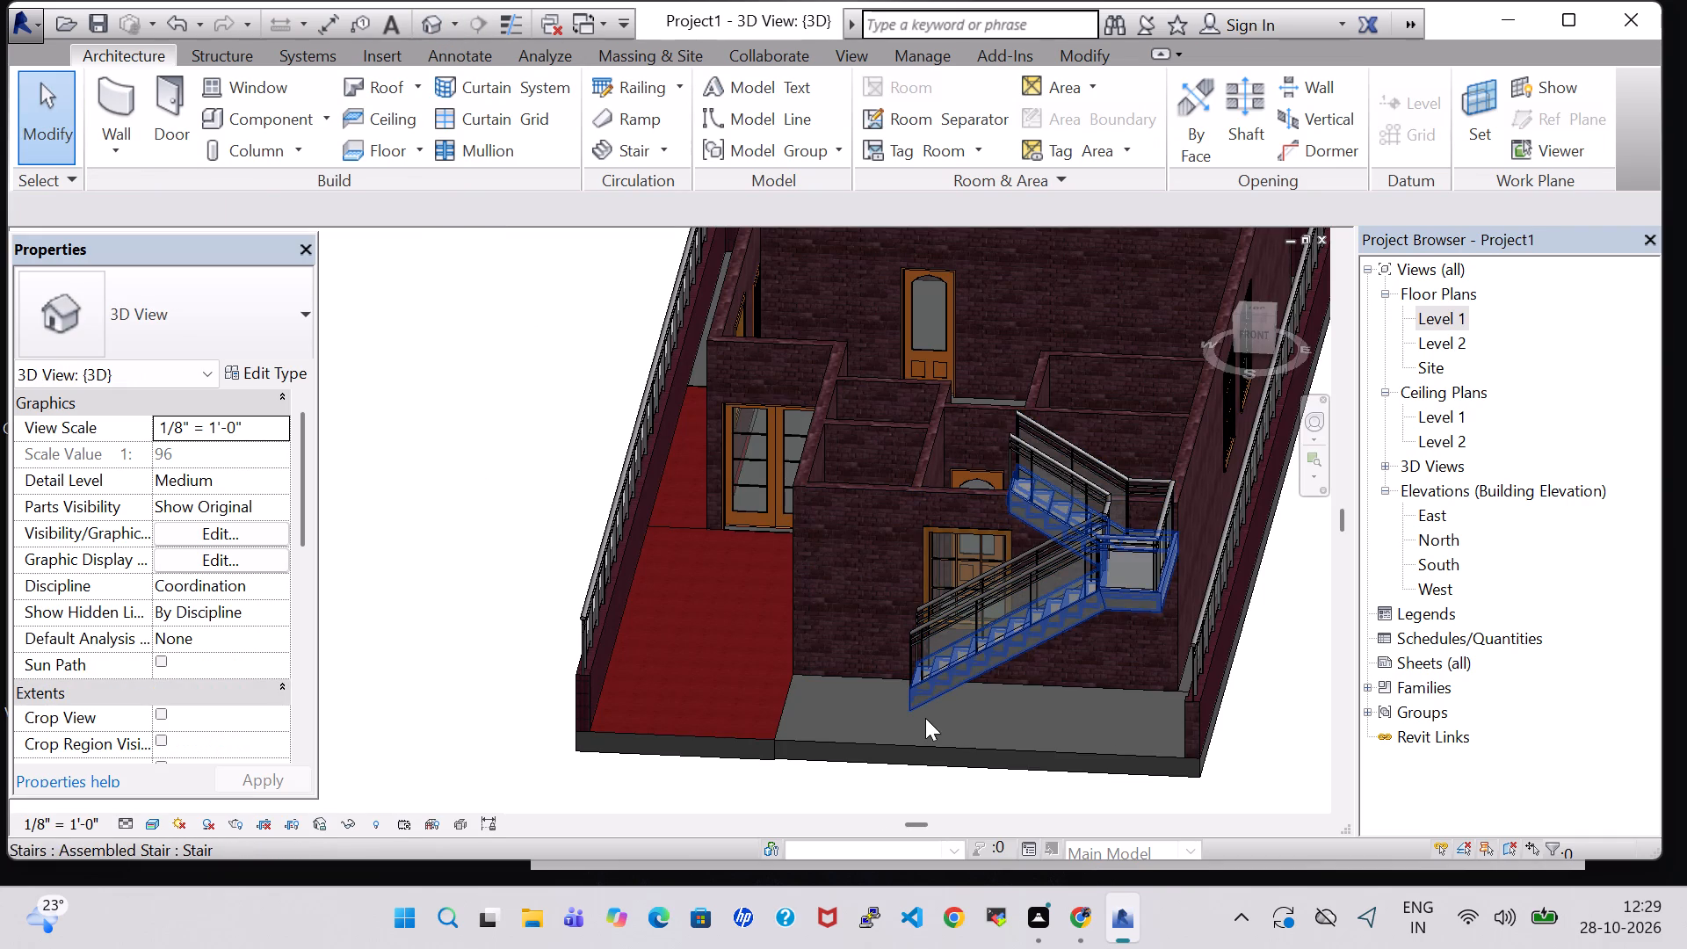
{"action": "middle_click_drag", "start_coordinate": [866, 721], "coordinate": [923, 709], "text": "shift"}
{"action": "middle_click_drag", "start_coordinate": [749, 629], "coordinate": [513, 632]}
{"action": "middle_click_drag", "start_coordinate": [511, 632], "coordinate": [561, 651]}
{"action": "middle_click_drag", "start_coordinate": [660, 530], "coordinate": [430, 532]}
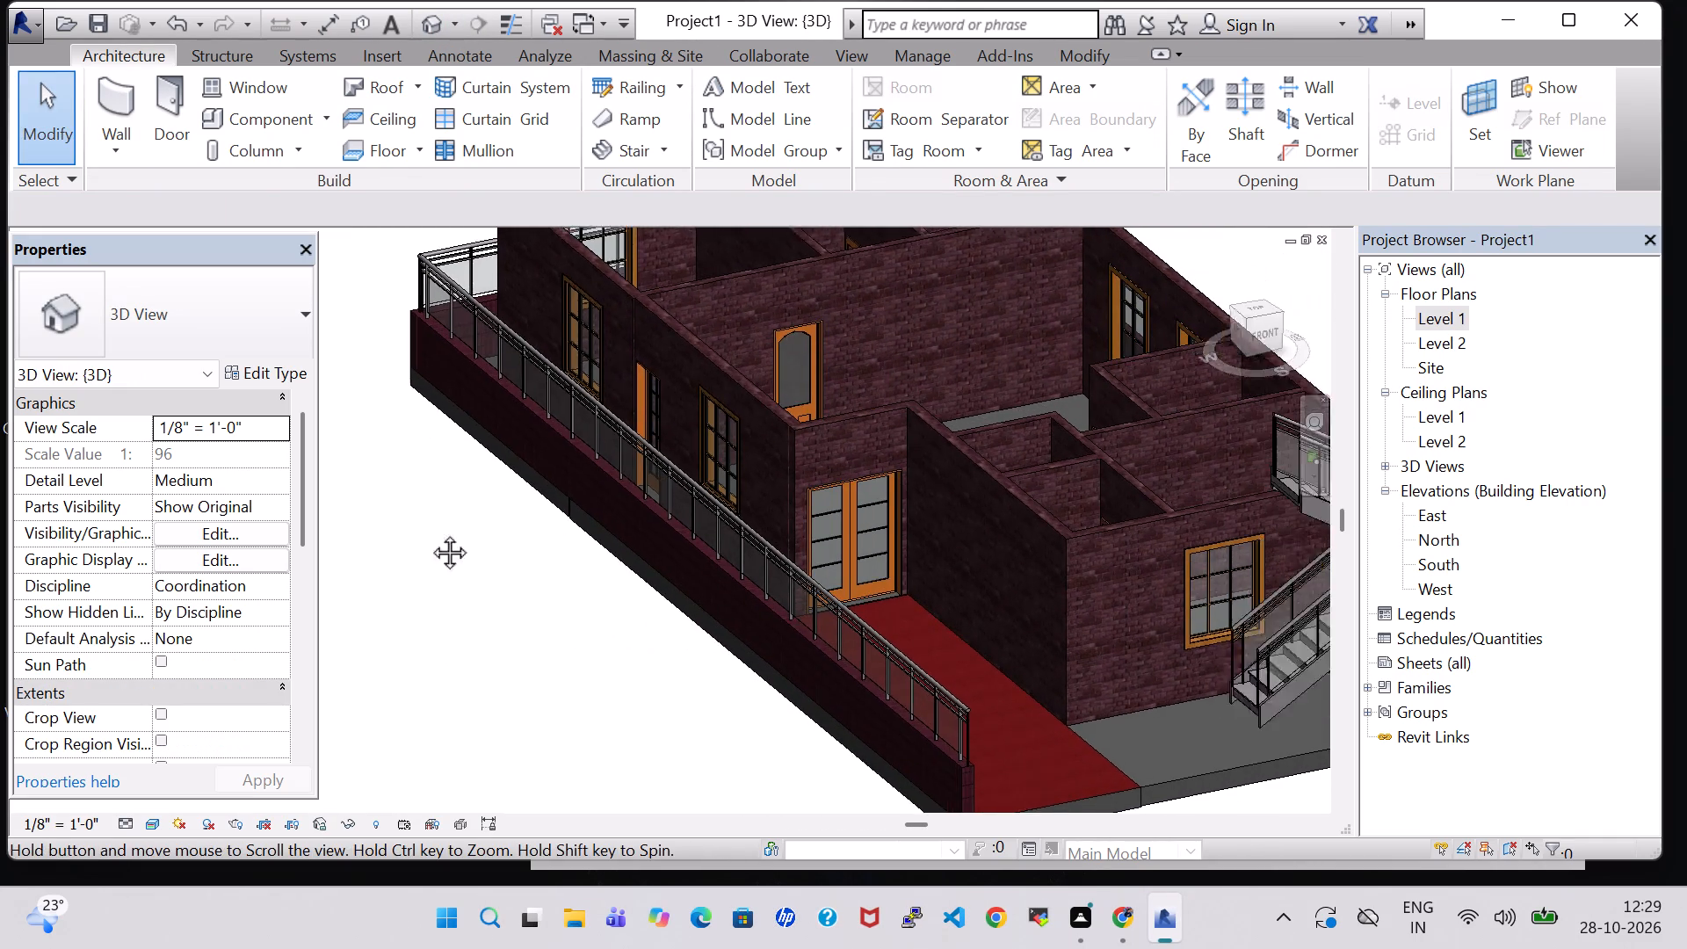
{"action": "middle_click_drag", "start_coordinate": [430, 532], "coordinate": [176, 503]}
{"action": "middle_click_drag", "start_coordinate": [337, 680], "coordinate": [474, 690]}
{"action": "middle_click_drag", "start_coordinate": [895, 658], "coordinate": [480, 653]}
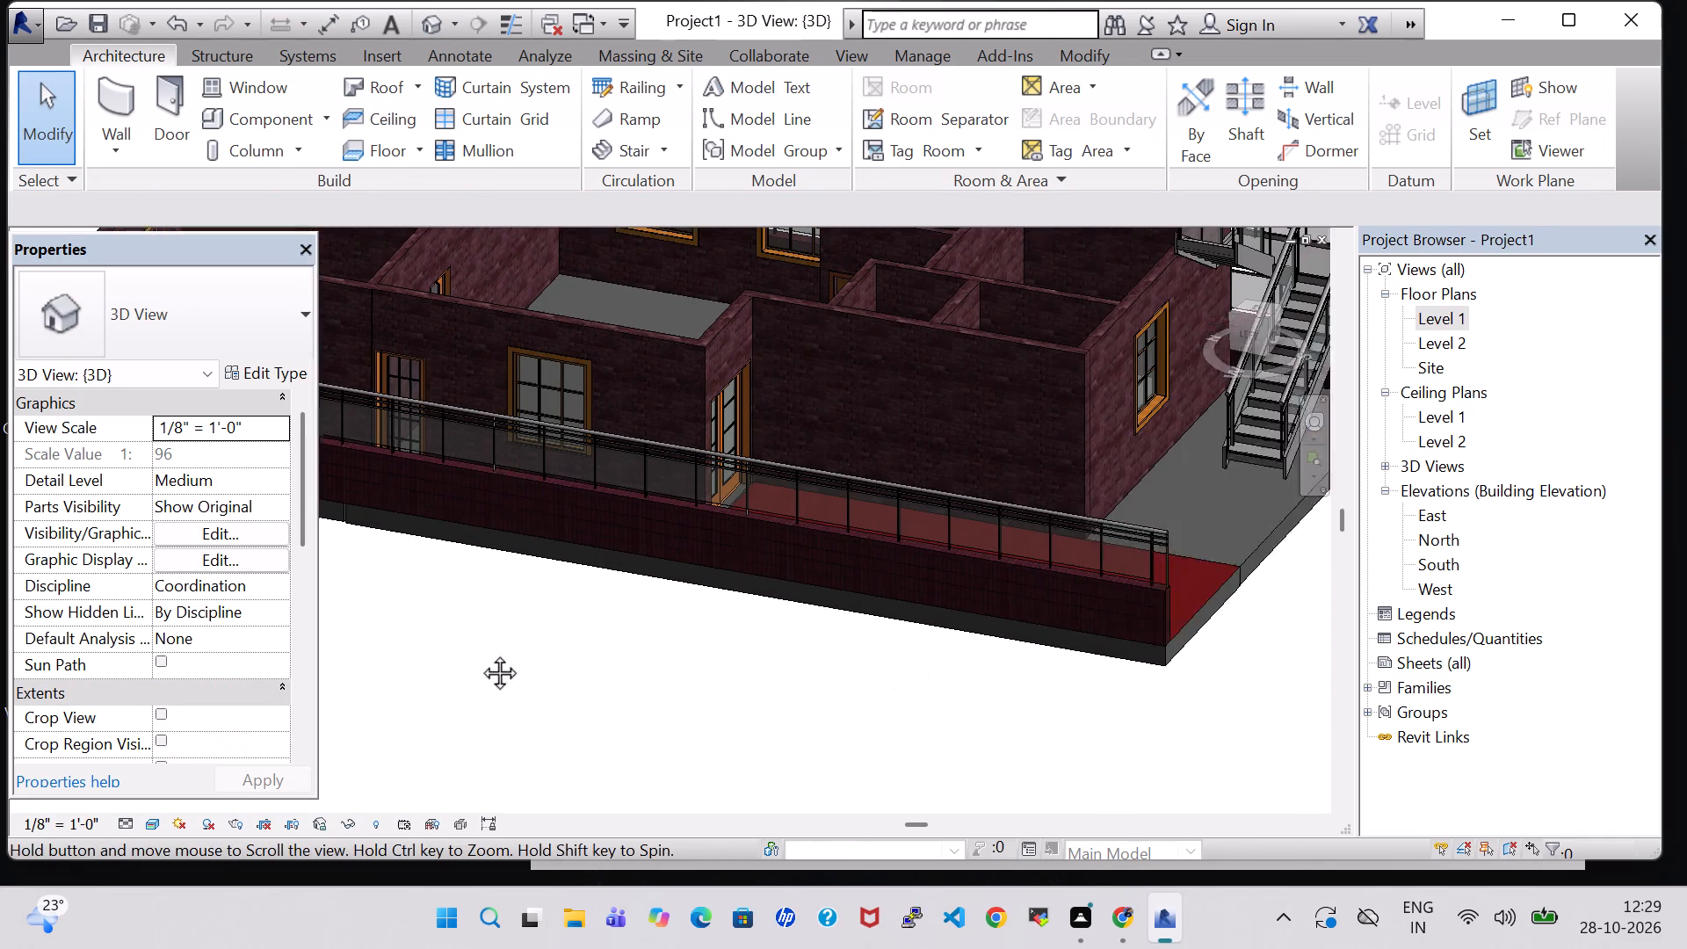
{"action": "middle_click_drag", "start_coordinate": [480, 653], "coordinate": [443, 655]}
{"action": "middle_click_drag", "start_coordinate": [771, 655], "coordinate": [725, 650]}
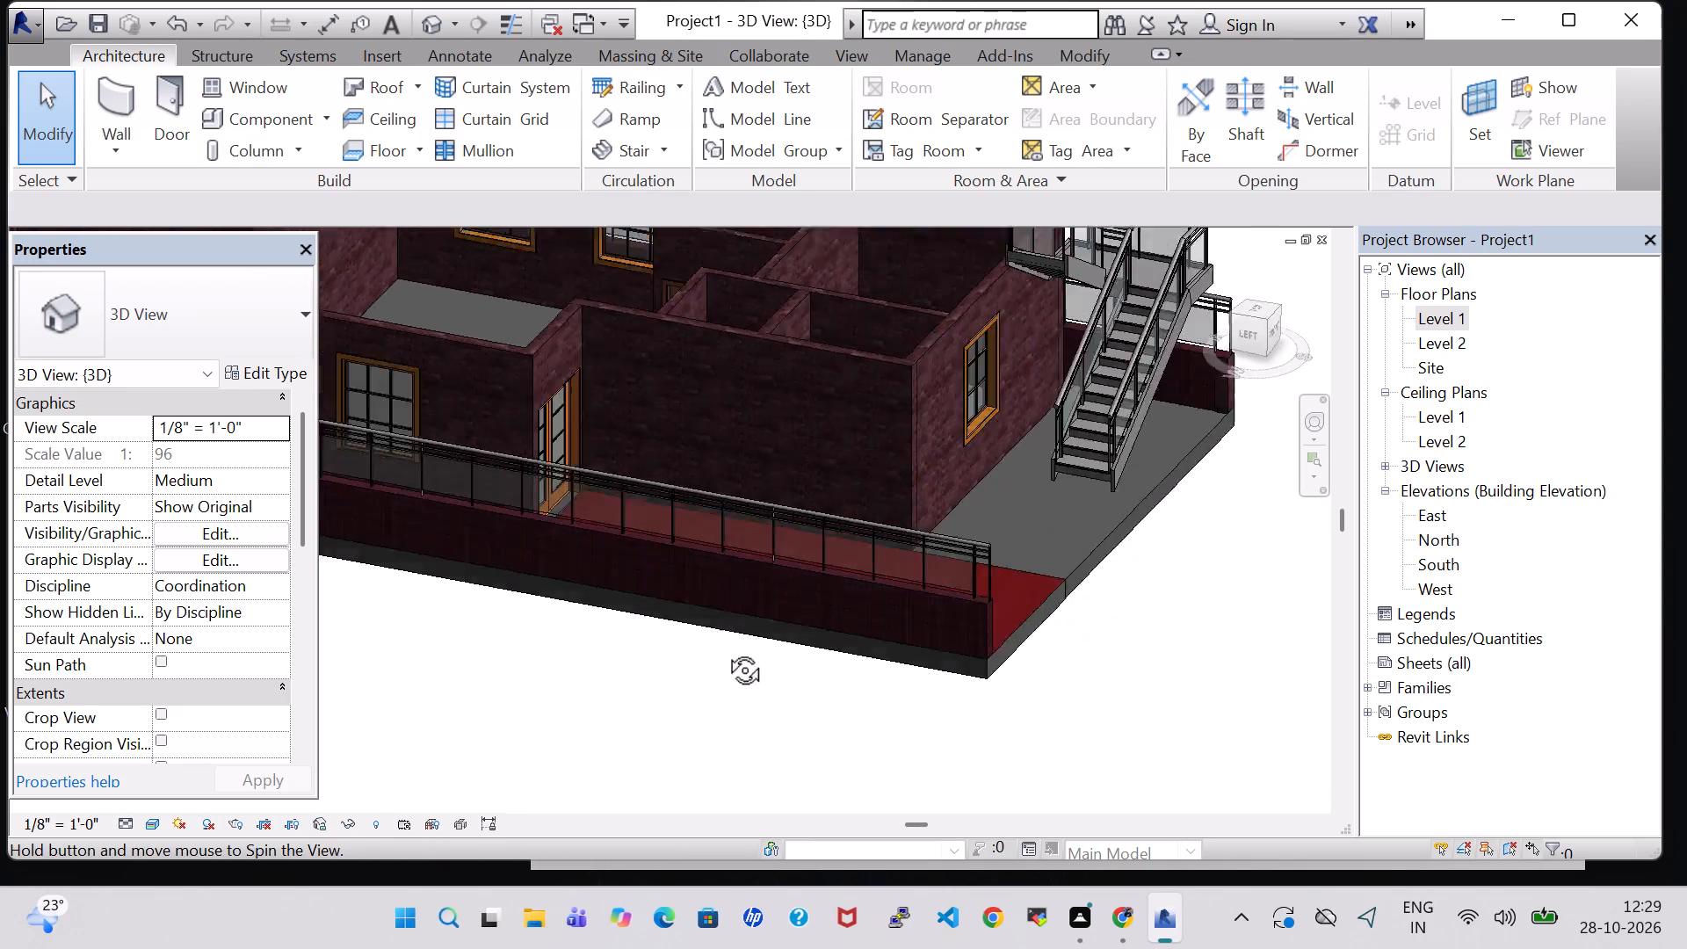
{"action": "middle_click_drag", "start_coordinate": [725, 650], "coordinate": [602, 614]}
{"action": "middle_click_drag", "start_coordinate": [637, 453], "coordinate": [1009, 490]}
{"action": "middle_click_drag", "start_coordinate": [1019, 532], "coordinate": [985, 526]}
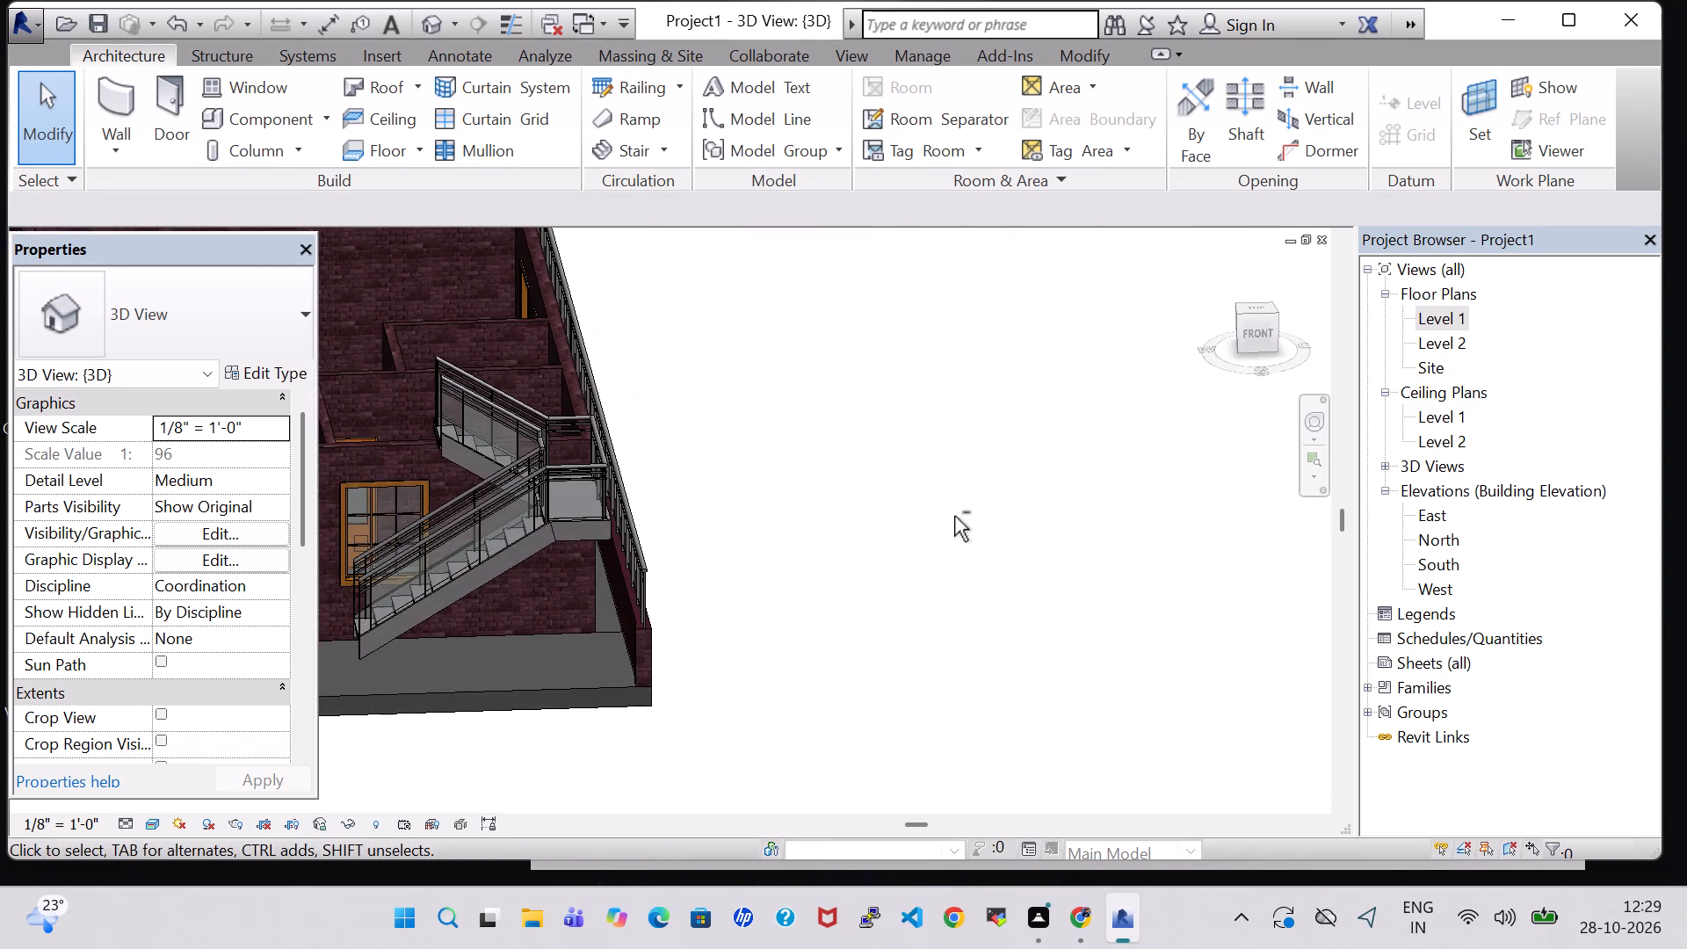
{"action": "middle_click_drag", "start_coordinate": [826, 476], "coordinate": [1208, 471]}
{"action": "middle_click_drag", "start_coordinate": [1190, 493], "coordinate": [1166, 466]}
{"action": "middle_click_drag", "start_coordinate": [1097, 436], "coordinate": [1120, 520]}
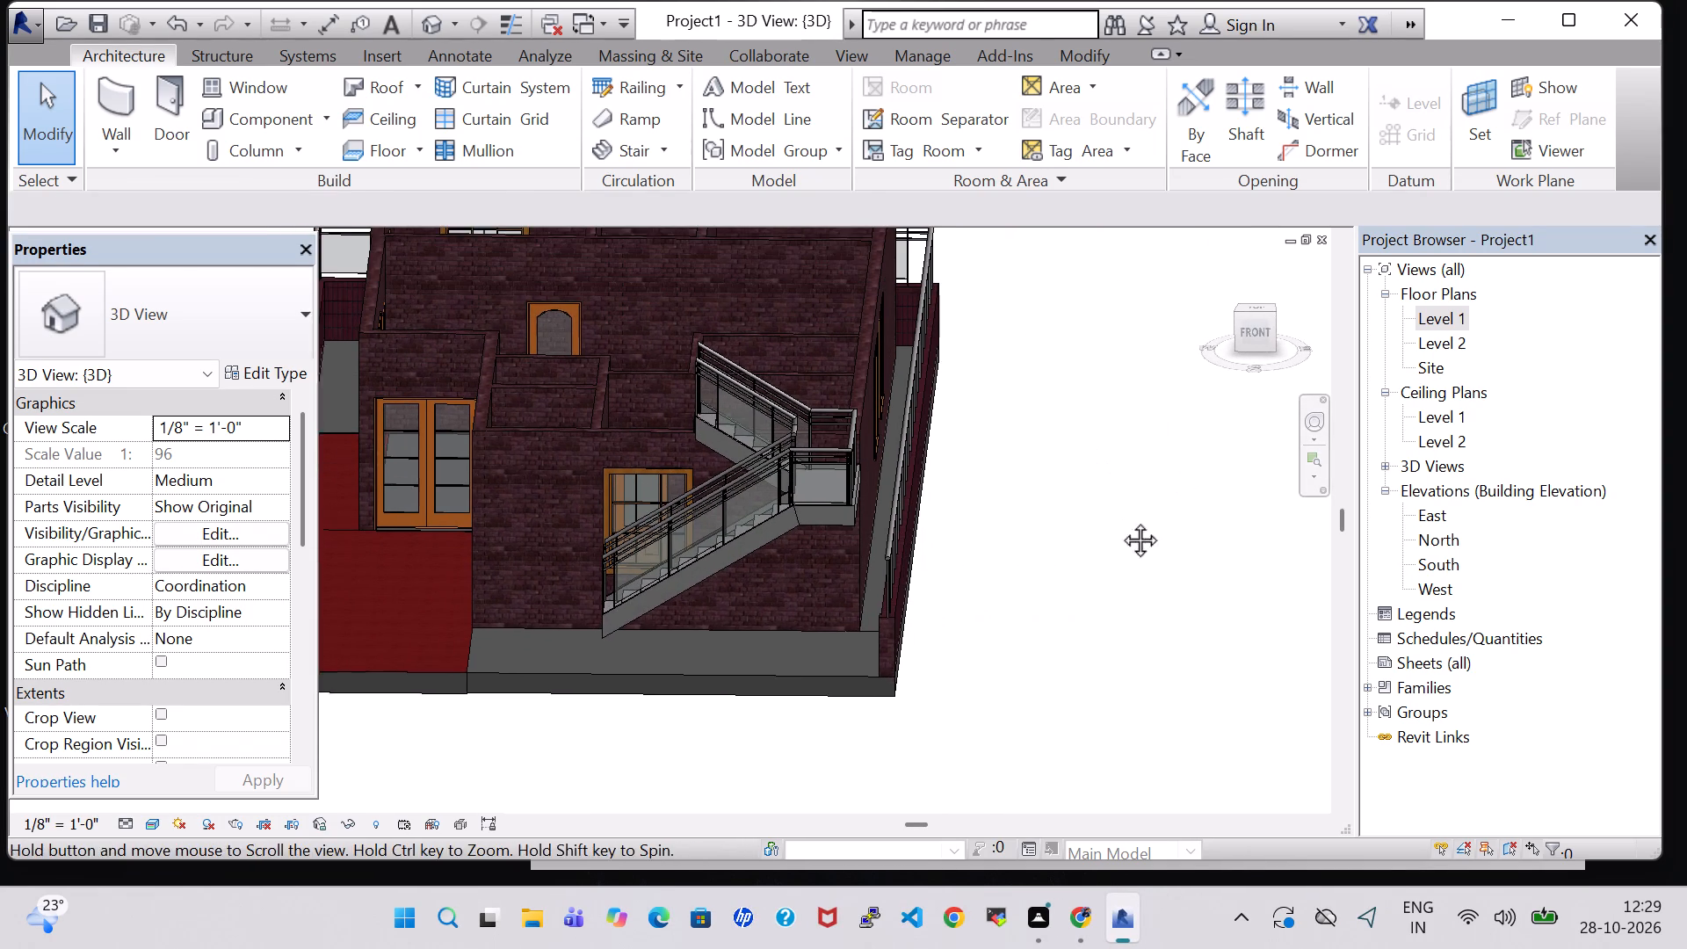
{"action": "middle_click_drag", "start_coordinate": [1120, 520], "coordinate": [1124, 542]}
{"action": "scroll", "coordinate": [1124, 540], "scroll_direction": "down", "scroll_amount": 1}
{"action": "middle_click_drag", "start_coordinate": [1123, 540], "coordinate": [1147, 562]}
{"action": "middle_click_drag", "start_coordinate": [1140, 568], "coordinate": [1141, 554], "text": "shift"}
{"action": "middle_click_drag", "start_coordinate": [1102, 418], "coordinate": [1126, 470]}
In the Level 1 plan, load the Casement Dbl with Trim family from the US Imperial Windows library for window placement.
{"action": "double_click", "coordinate": [1437, 322]}
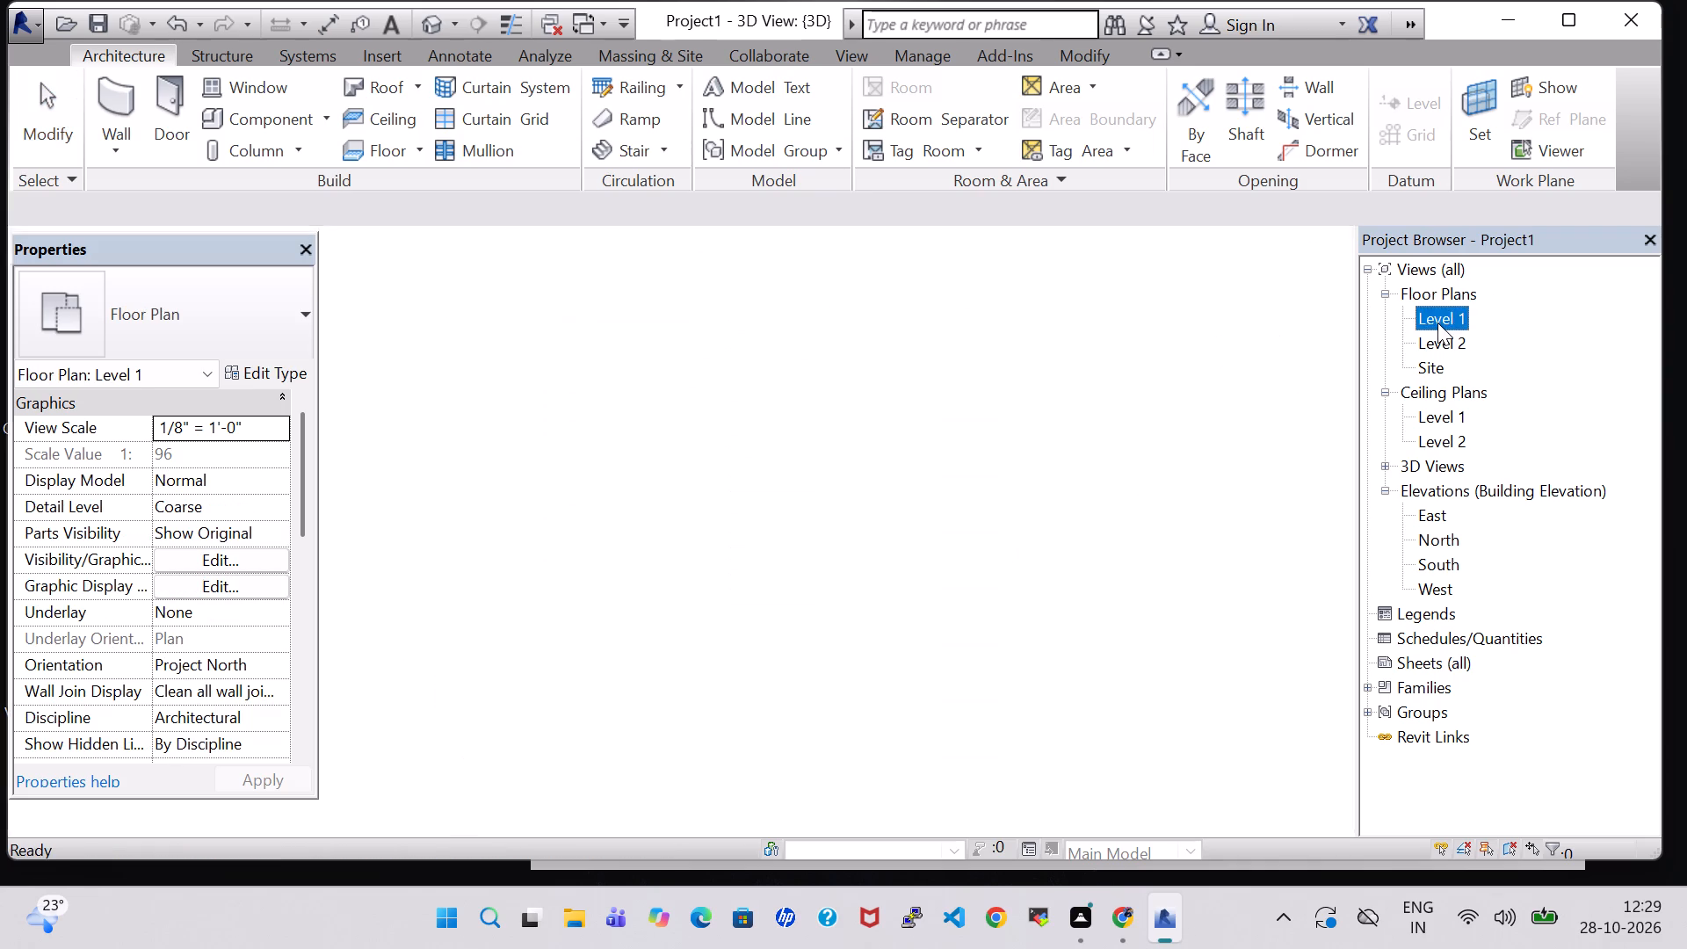
{"action": "scroll", "coordinate": [1032, 434], "scroll_direction": "down", "scroll_amount": 4}
{"action": "middle_click_drag", "start_coordinate": [1016, 333], "coordinate": [1016, 431]}
{"action": "scroll", "coordinate": [1016, 432], "scroll_direction": "down", "scroll_amount": 1}
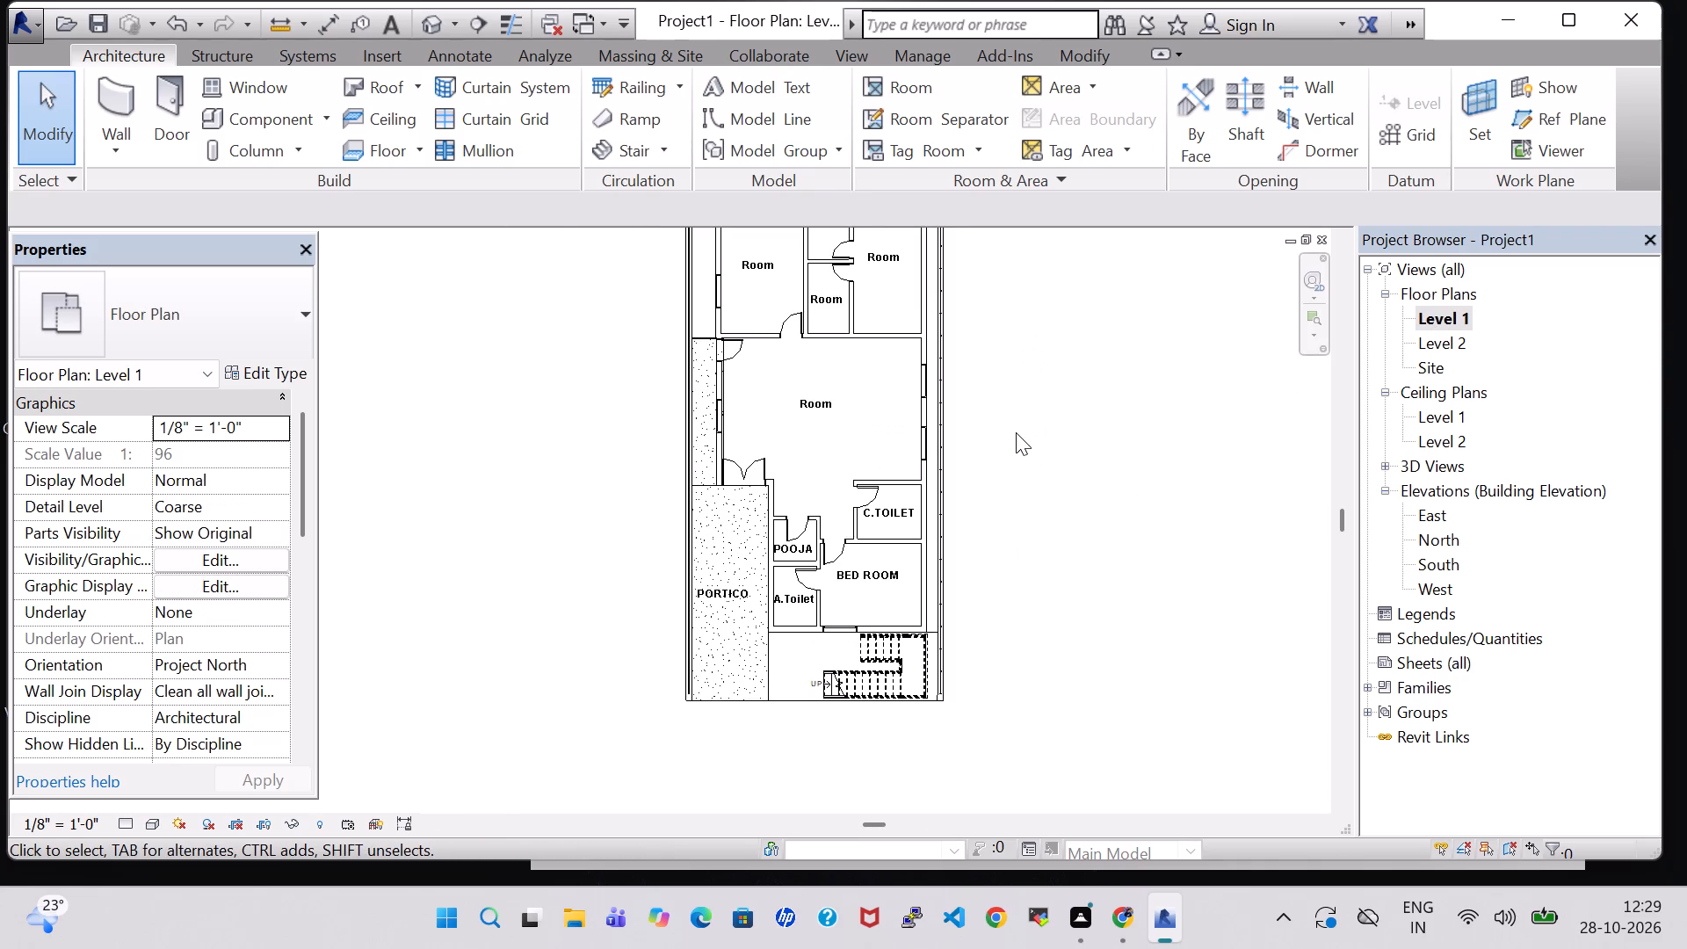
{"action": "middle_click_drag", "start_coordinate": [1021, 335], "coordinate": [1003, 430]}
{"action": "left_click", "coordinate": [252, 94]}
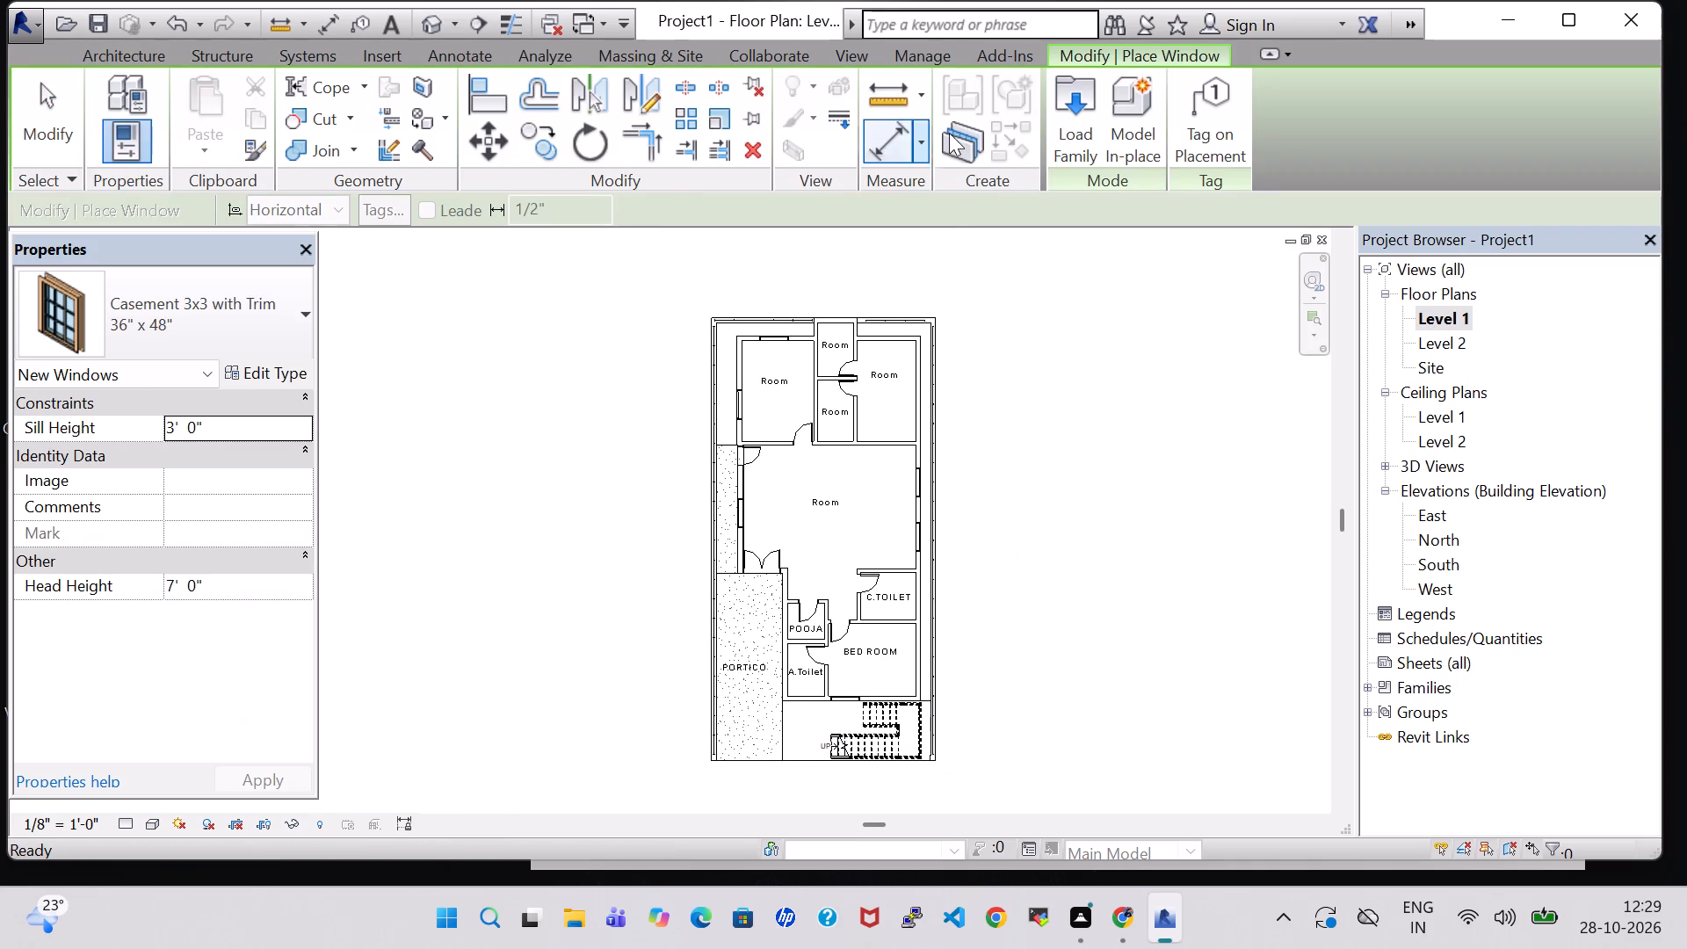
{"action": "left_click", "coordinate": [1096, 121]}
{"action": "scroll", "coordinate": [996, 408], "scroll_direction": "down", "scroll_amount": 3}
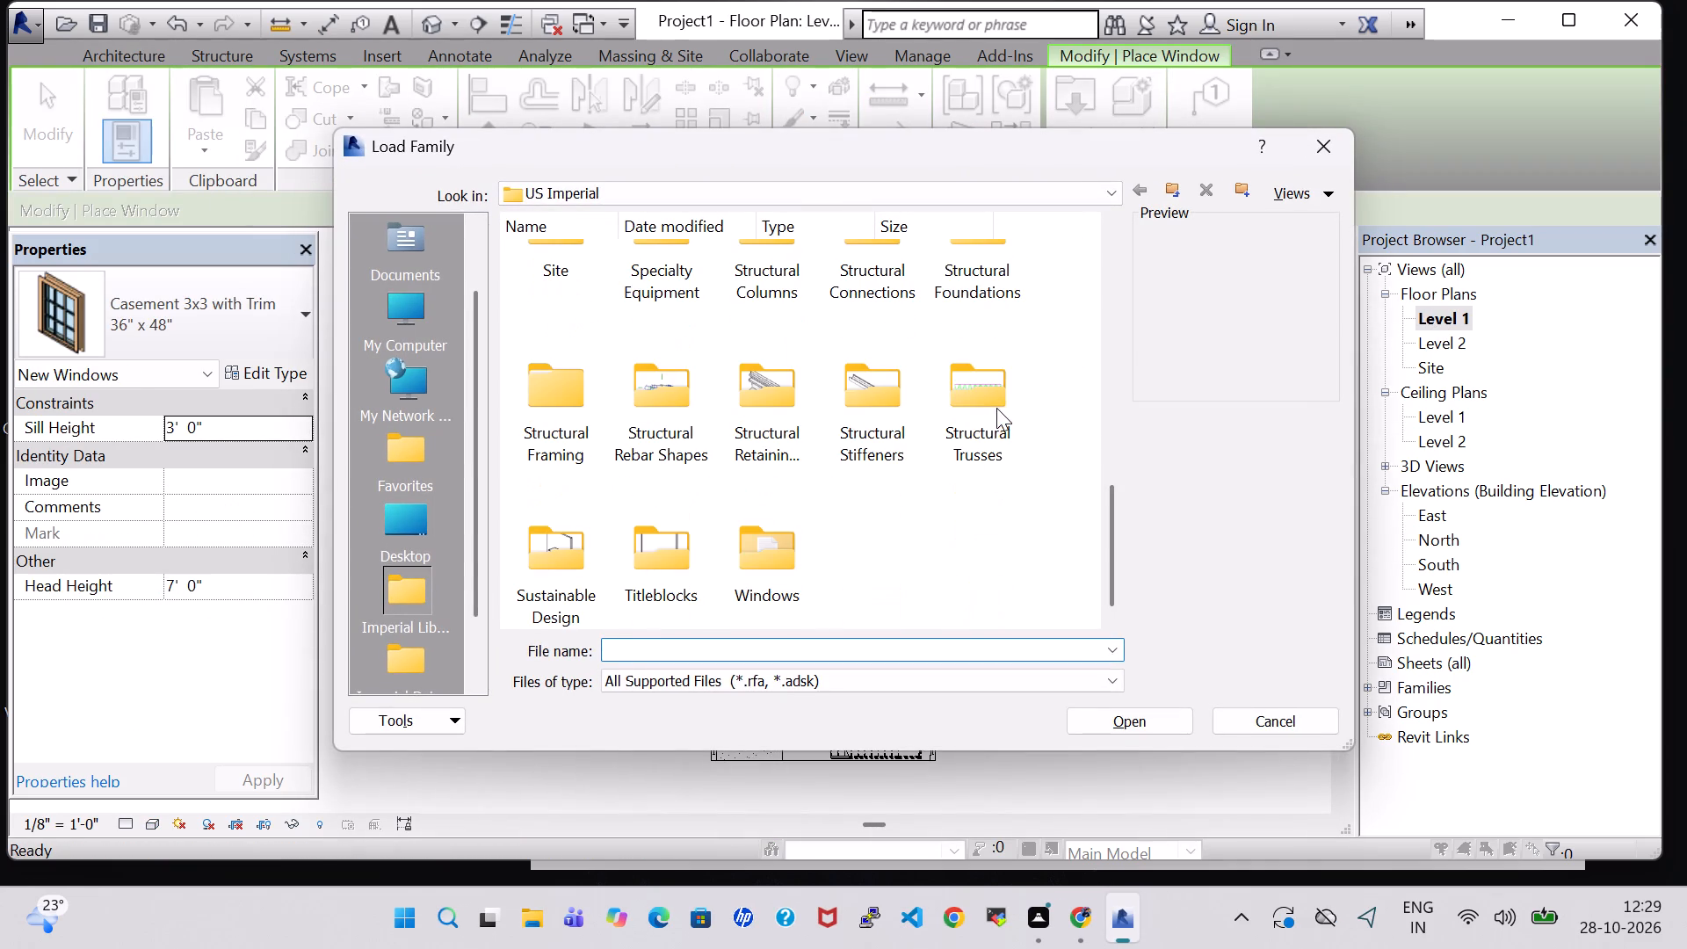
{"action": "scroll", "coordinate": [996, 408], "scroll_direction": "down", "scroll_amount": 4}
{"action": "double_click", "coordinate": [774, 539]}
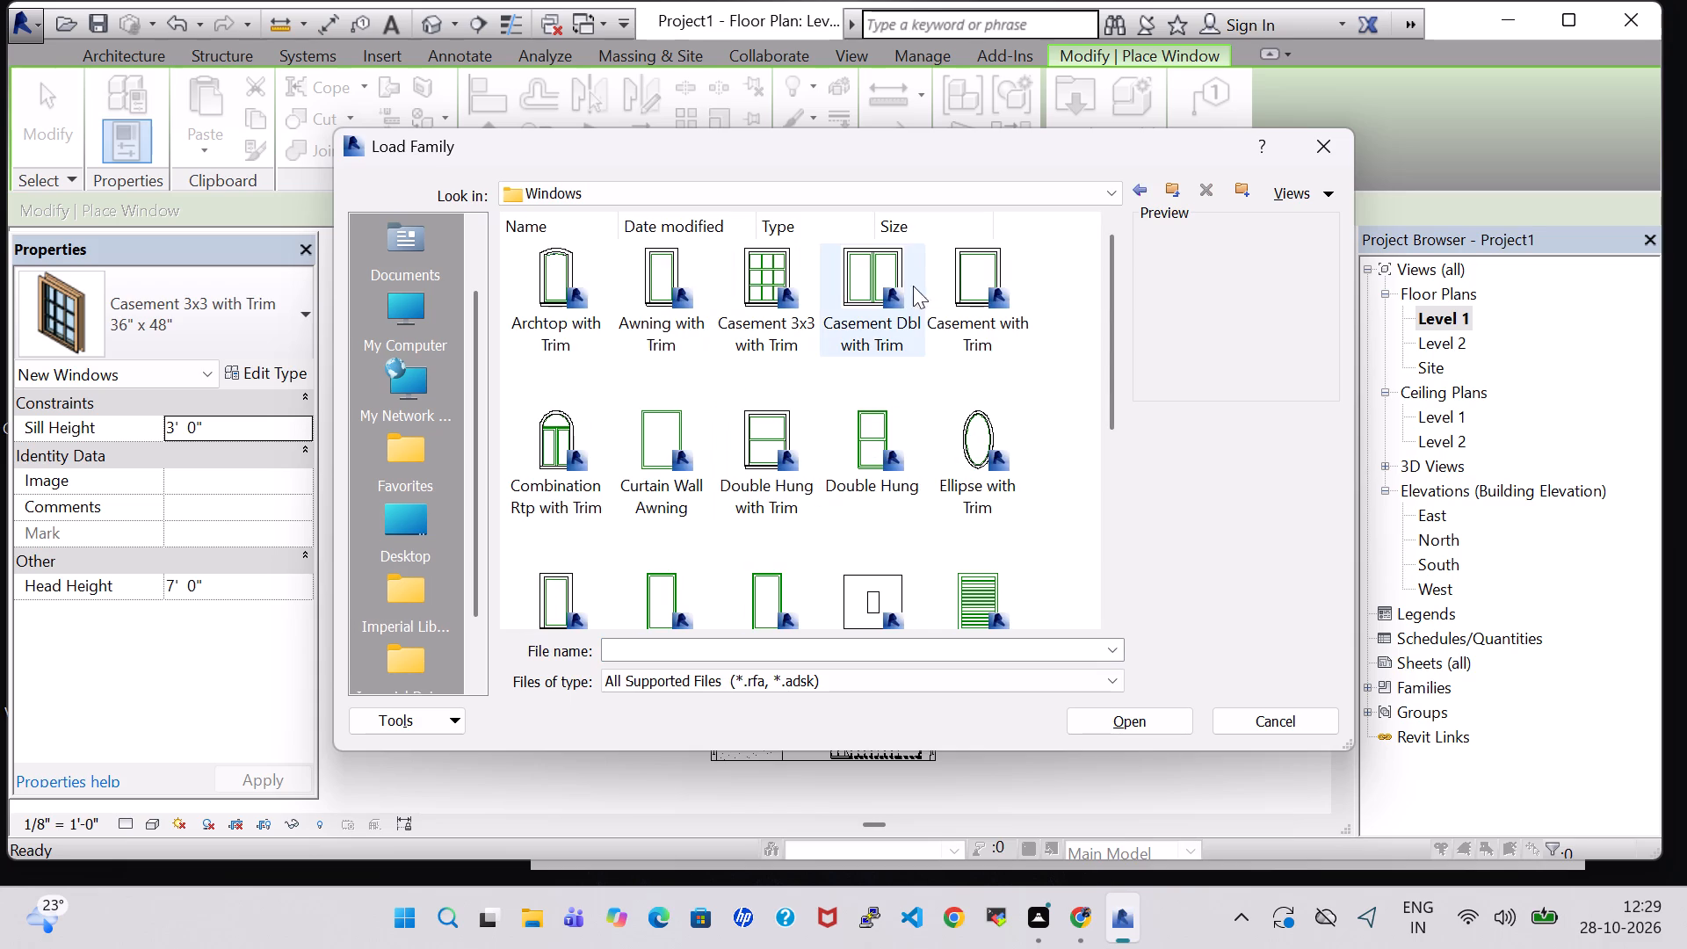
{"action": "left_click", "coordinate": [868, 279]}
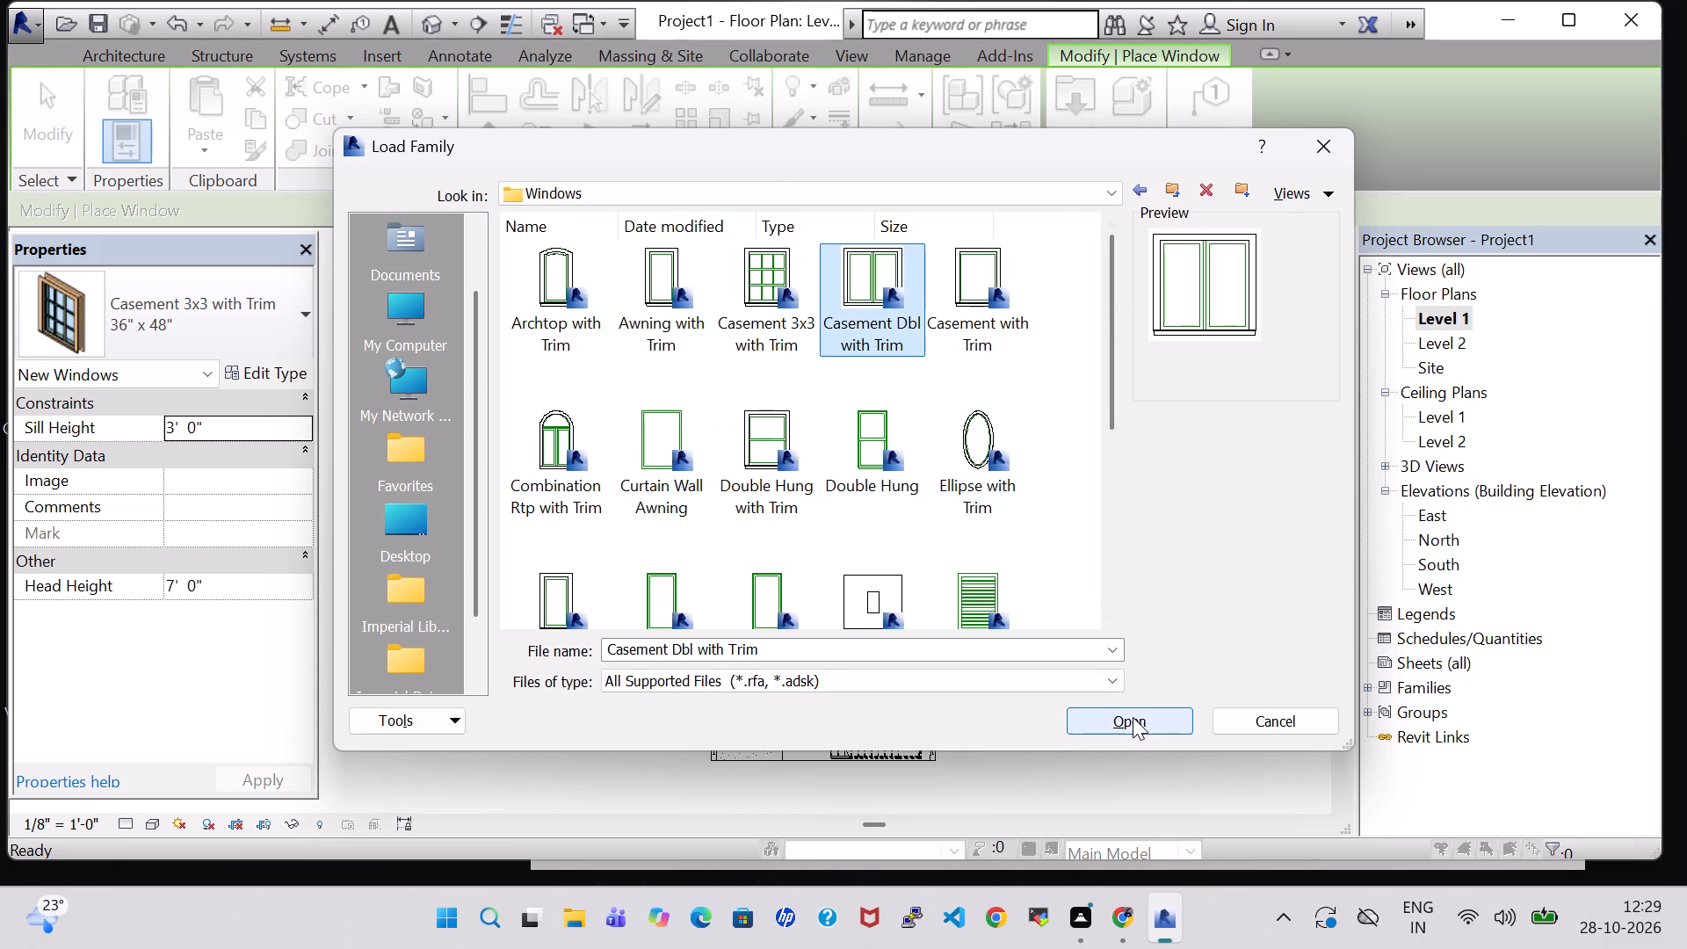
{"action": "left_click", "coordinate": [1133, 717]}
Place two 48" x 48" double casements in the rear corner room opposite the PORTICO side: rear wall at 3'-10"/4'-10", outer side wall at 7'-2"/7'-2".
{"action": "scroll", "coordinate": [815, 402], "scroll_direction": "up", "scroll_amount": 5}
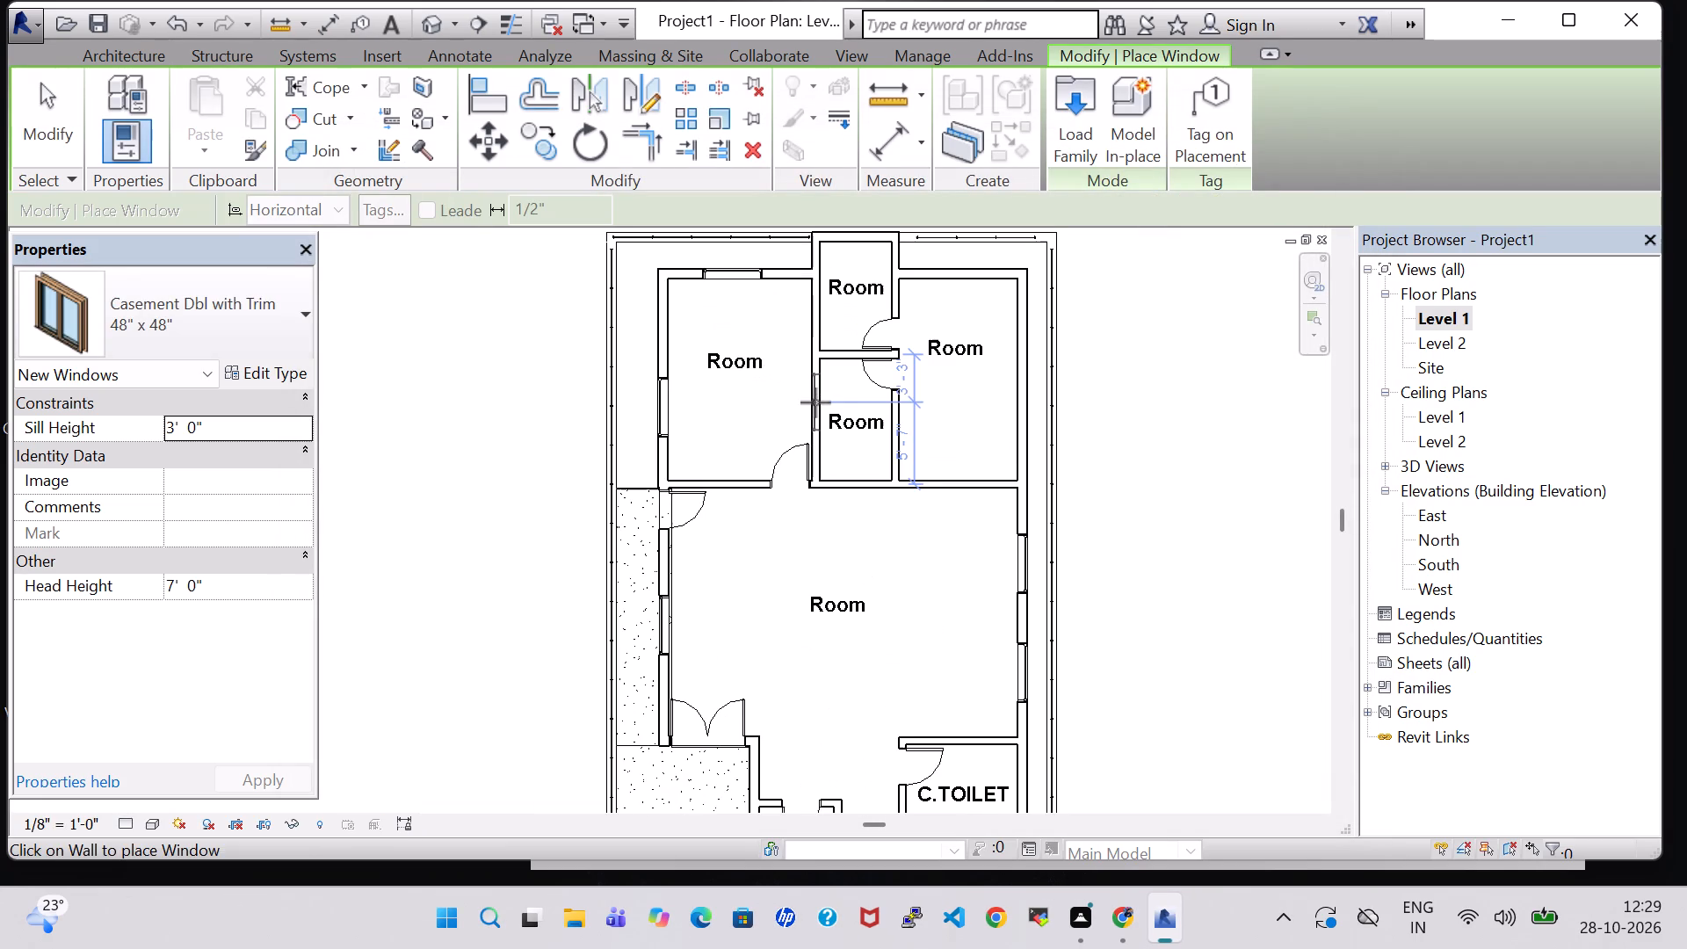
{"action": "middle_click_drag", "start_coordinate": [970, 391], "coordinate": [938, 499]}
{"action": "scroll", "coordinate": [938, 494], "scroll_direction": "up", "scroll_amount": 2}
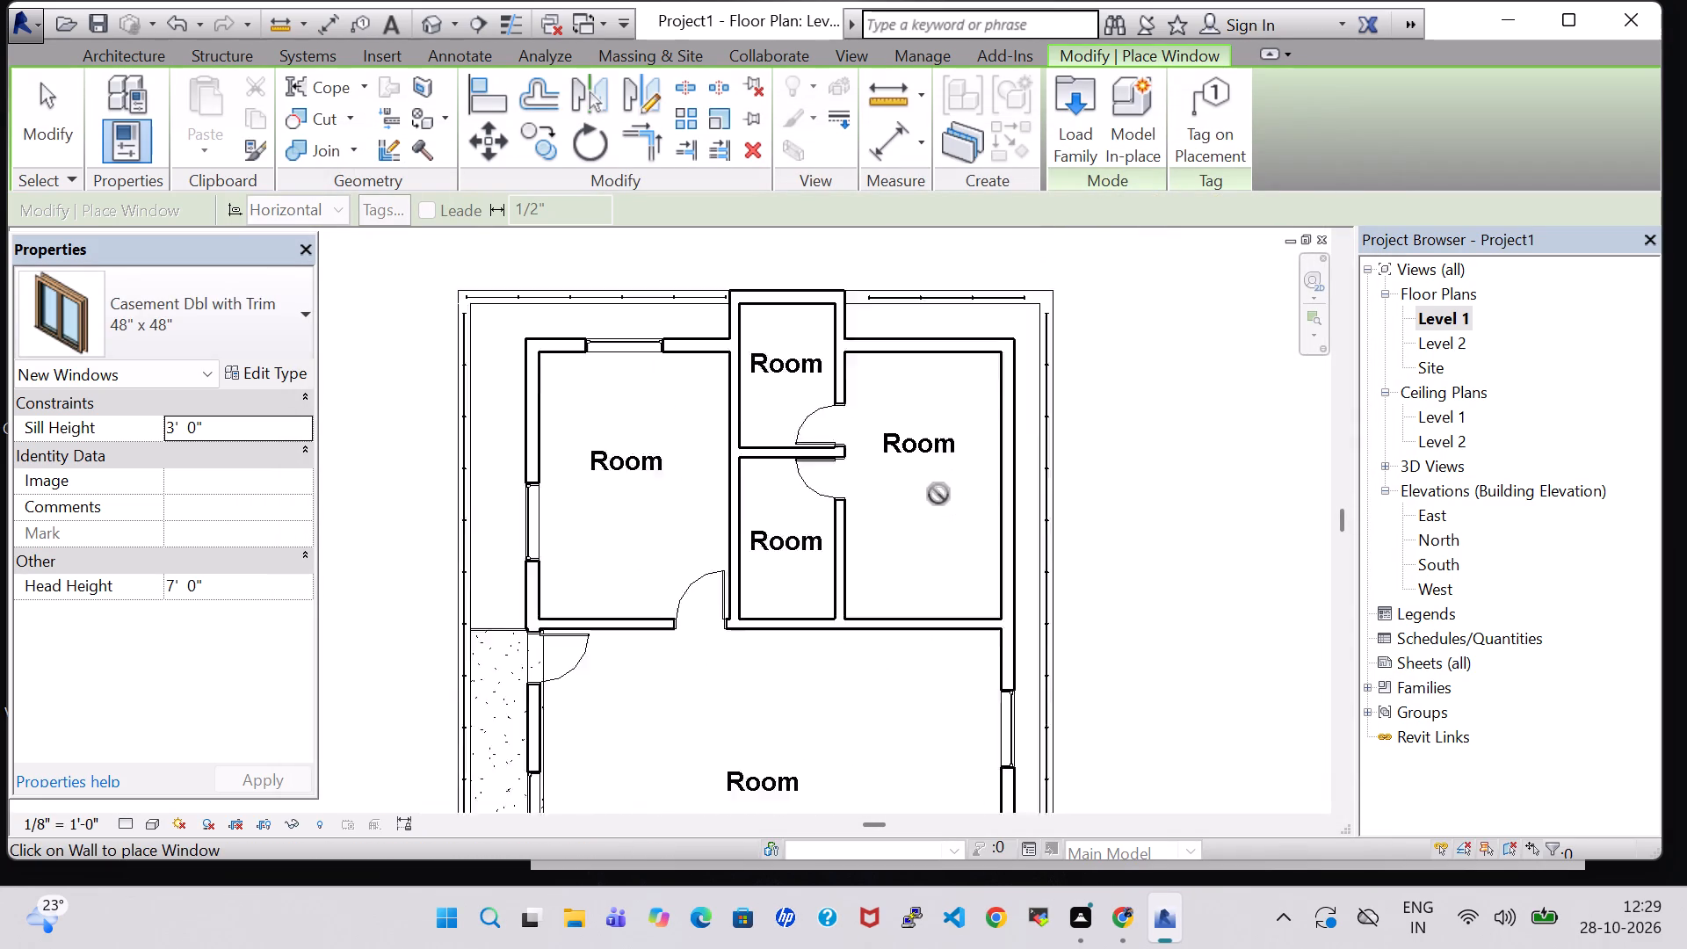
{"action": "scroll", "coordinate": [938, 494], "scroll_direction": "up", "scroll_amount": 3}
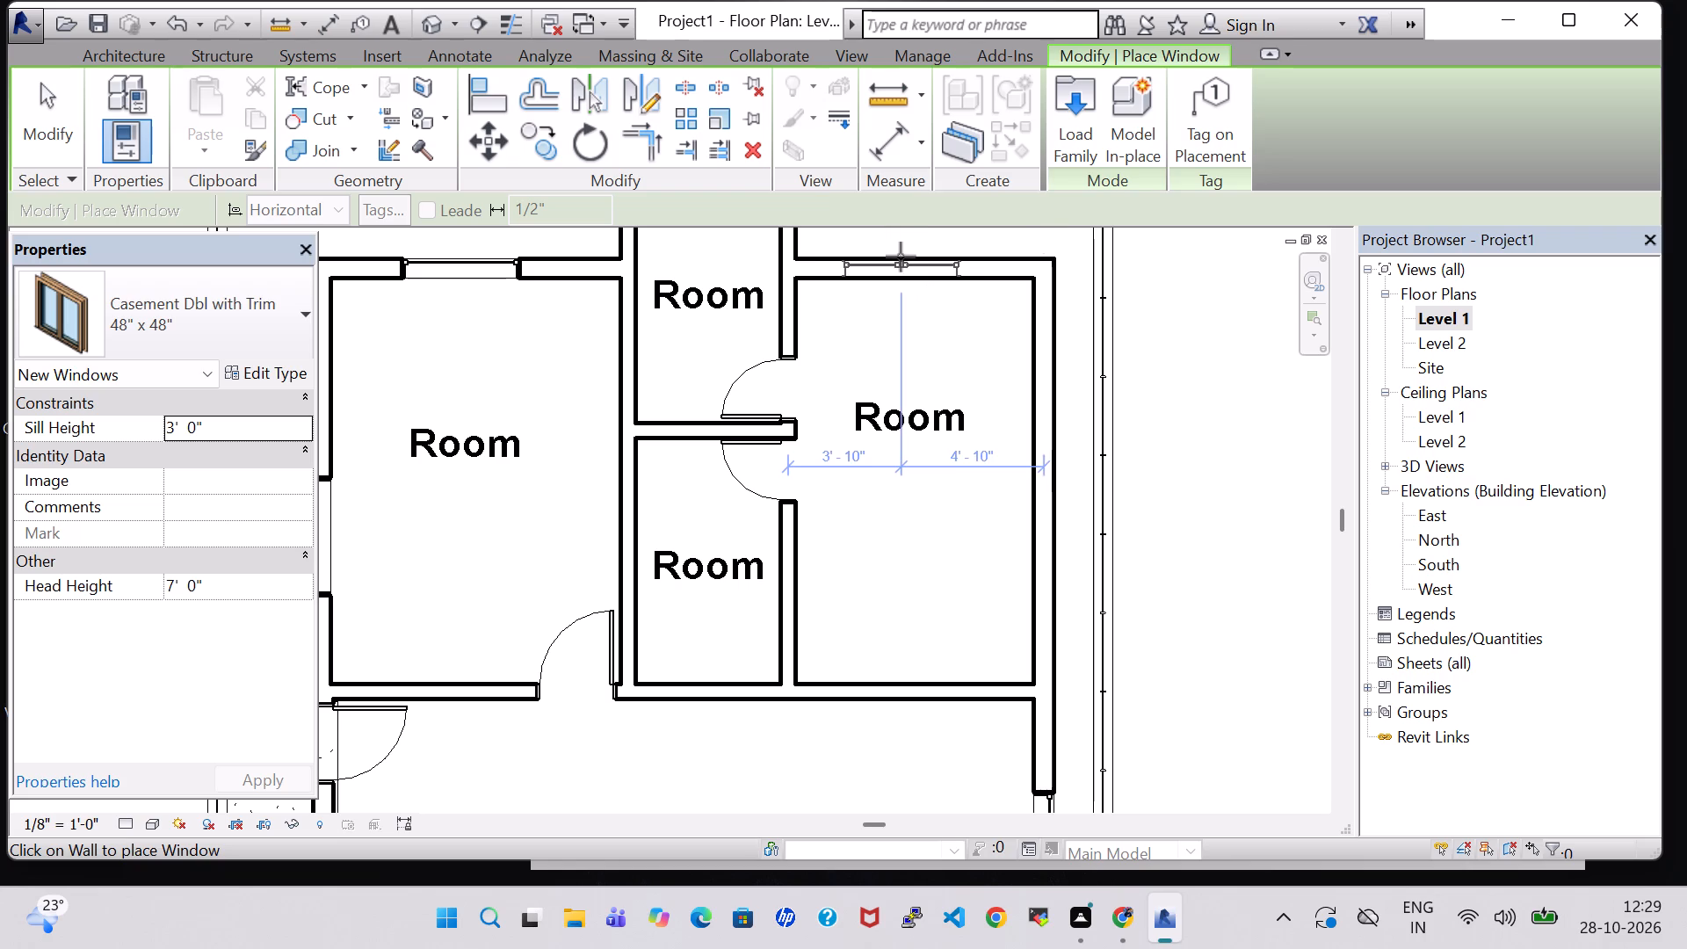
{"action": "left_click", "coordinate": [901, 257]}
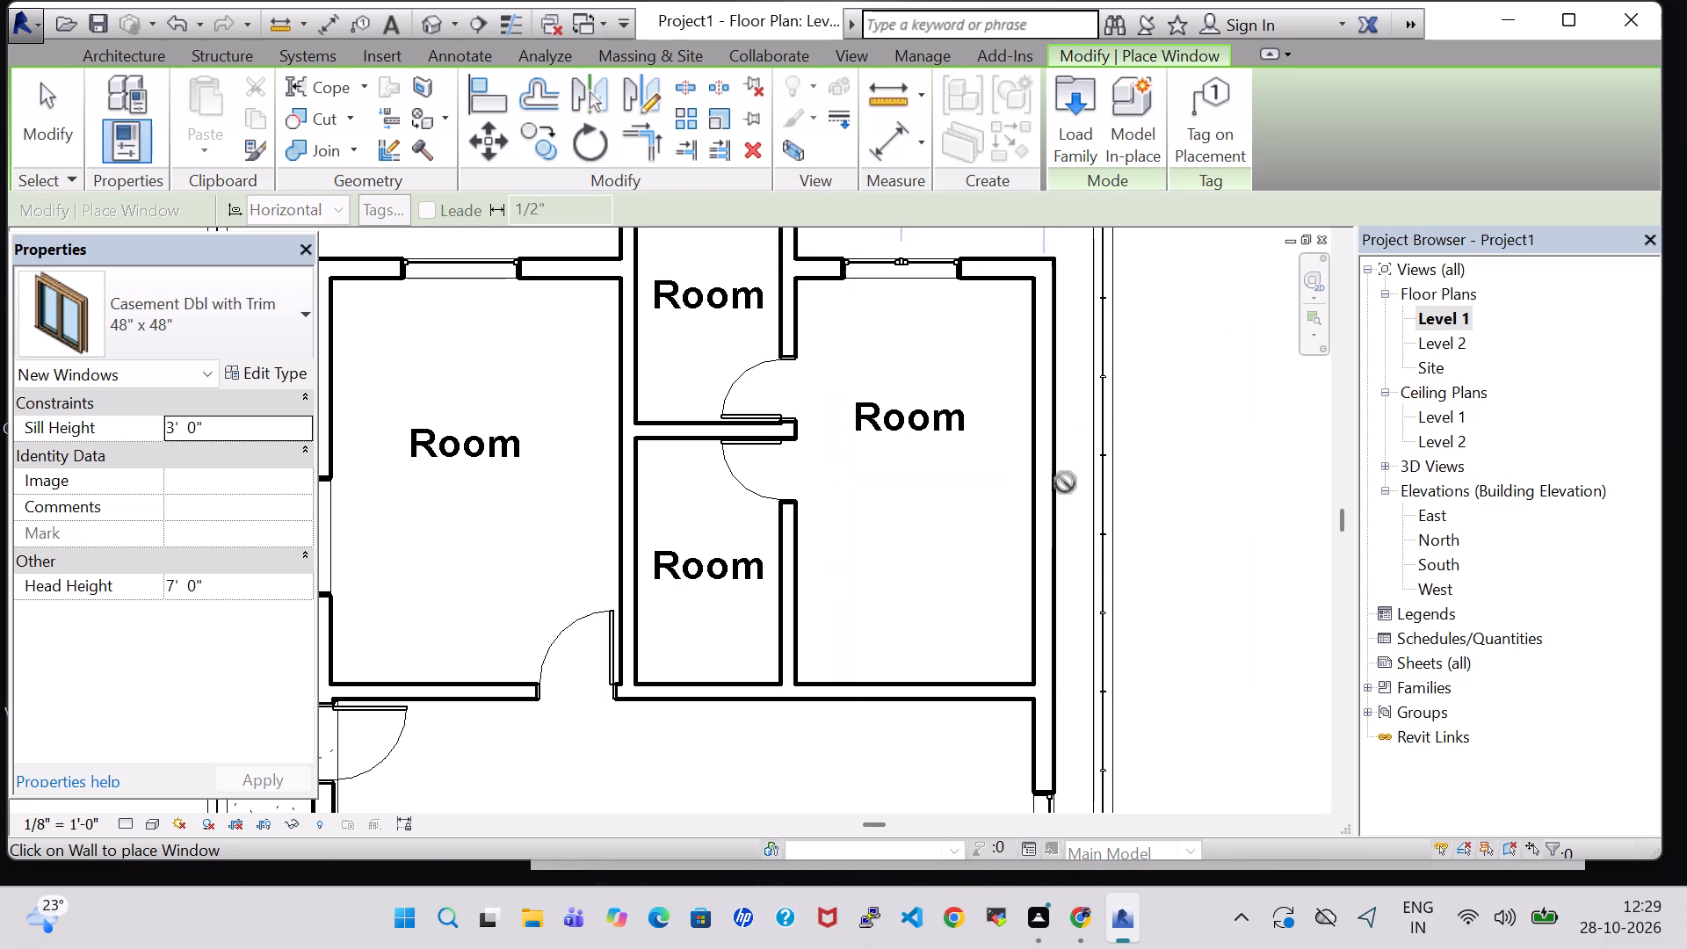
{"action": "left_click", "coordinate": [1064, 482]}
{"action": "scroll", "coordinate": [959, 546], "scroll_direction": "down", "scroll_amount": 3}
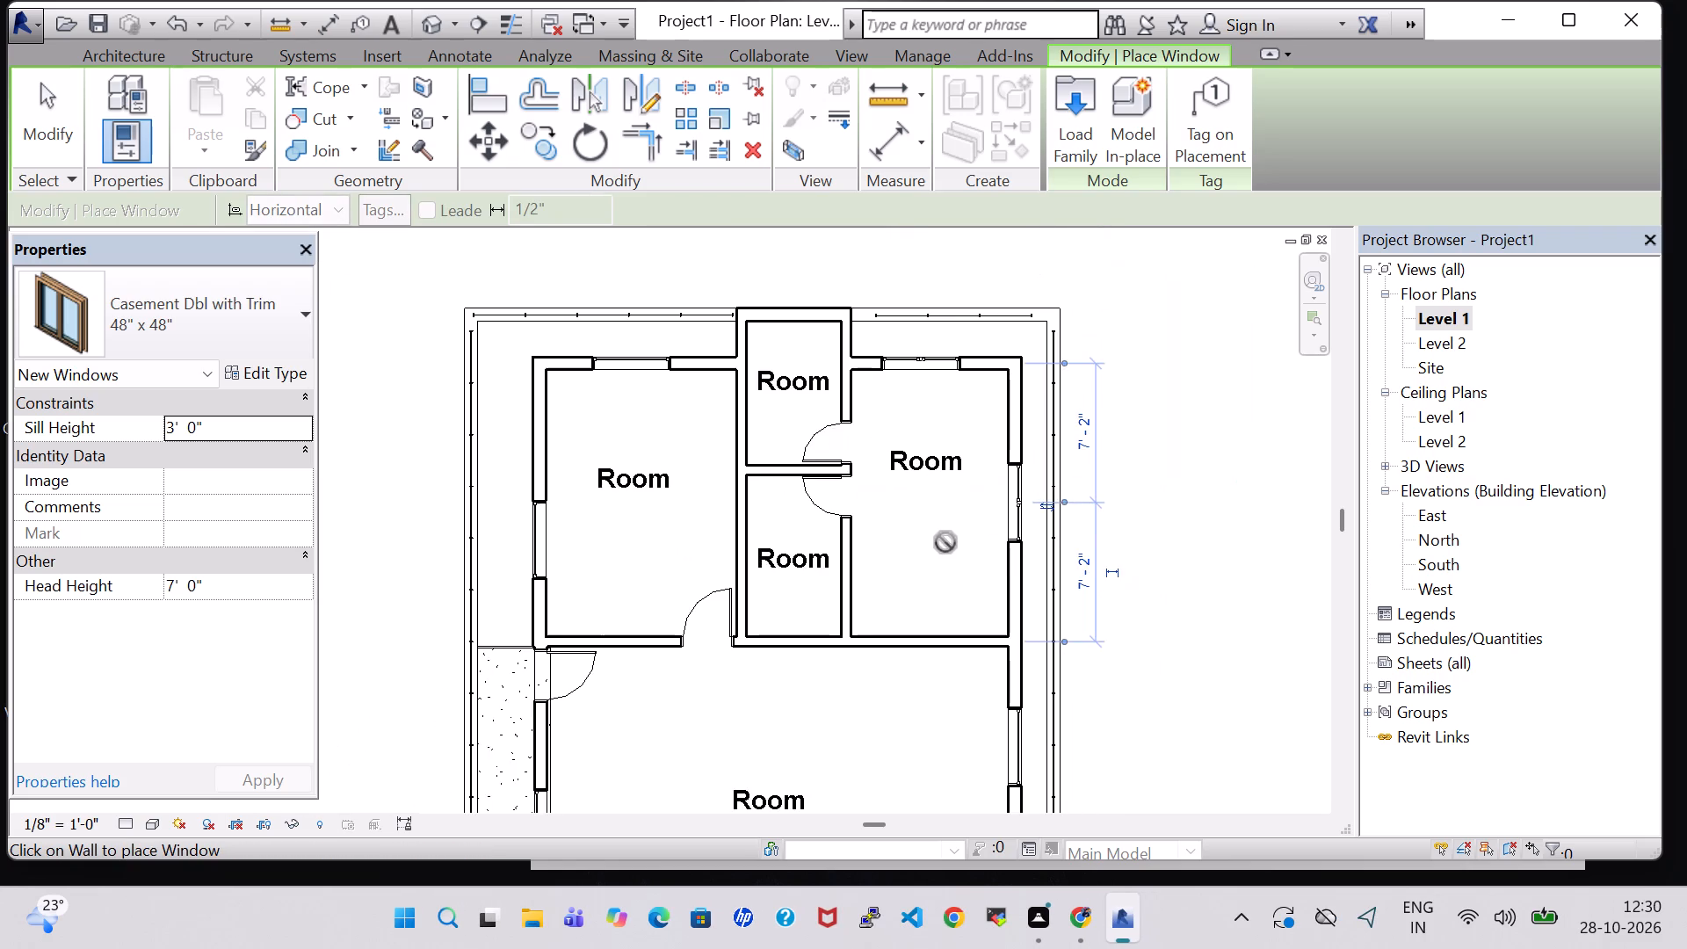
{"action": "scroll", "coordinate": [928, 542], "scroll_direction": "down", "scroll_amount": 3}
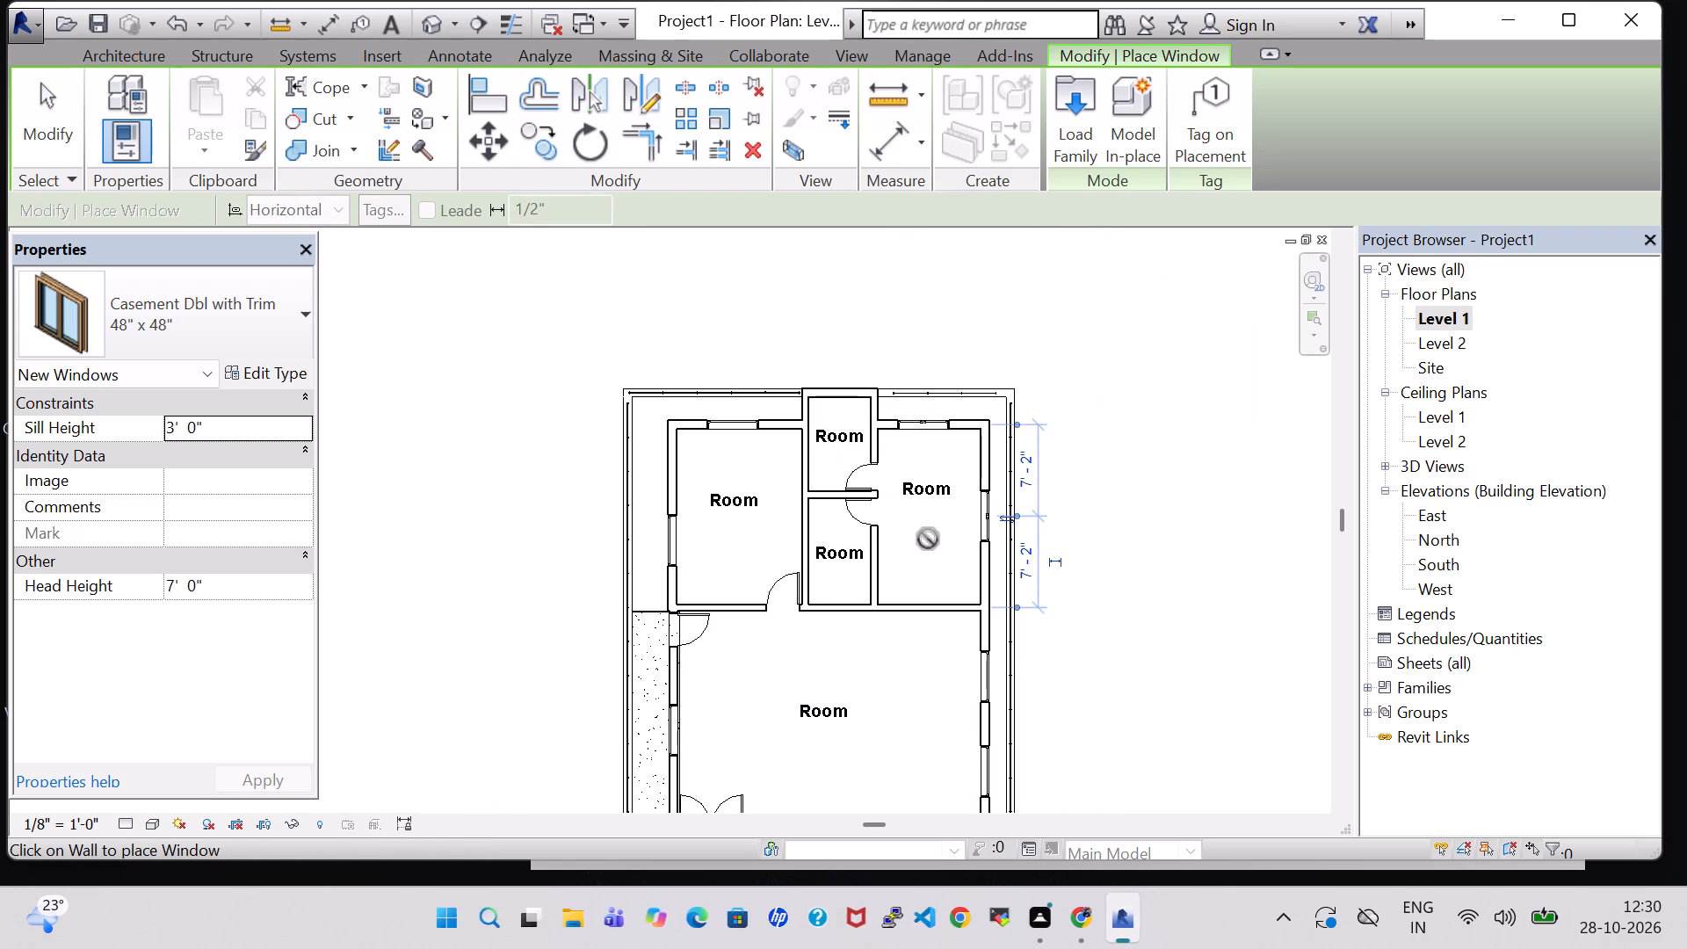
{"action": "key", "text": "Escape"}
{"action": "key", "text": "Escape"}
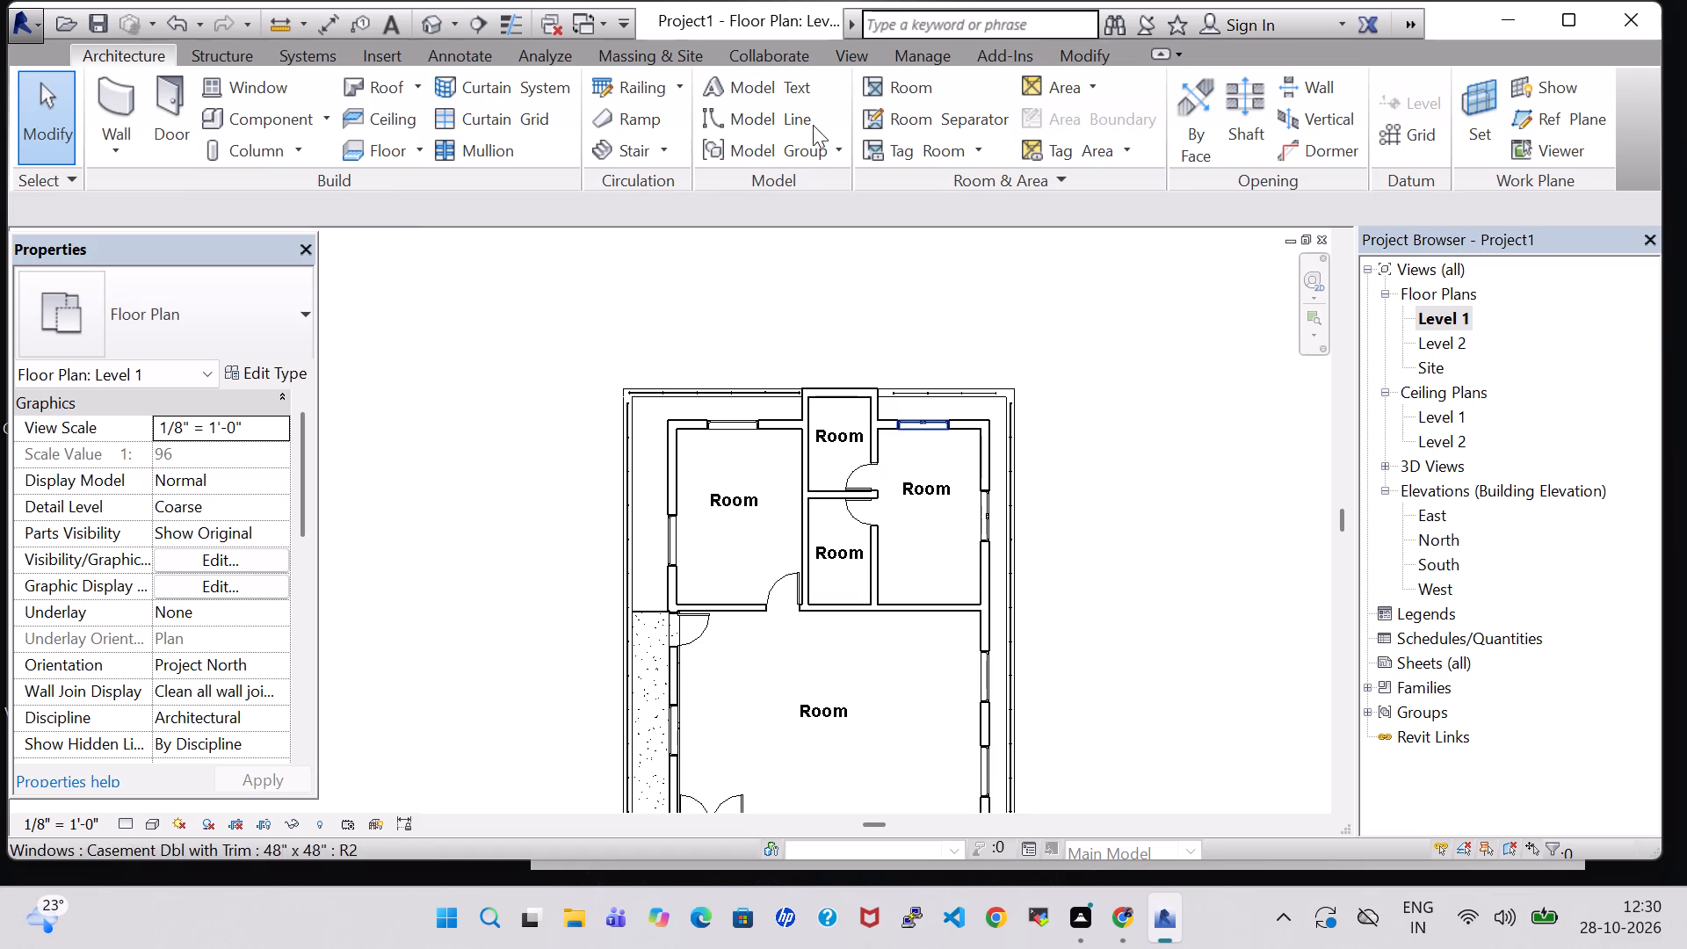
Inspect the new double casement windows, the railed side wall and the main floor from several angles in the 3D view.
{"action": "left_click", "coordinate": [439, 12]}
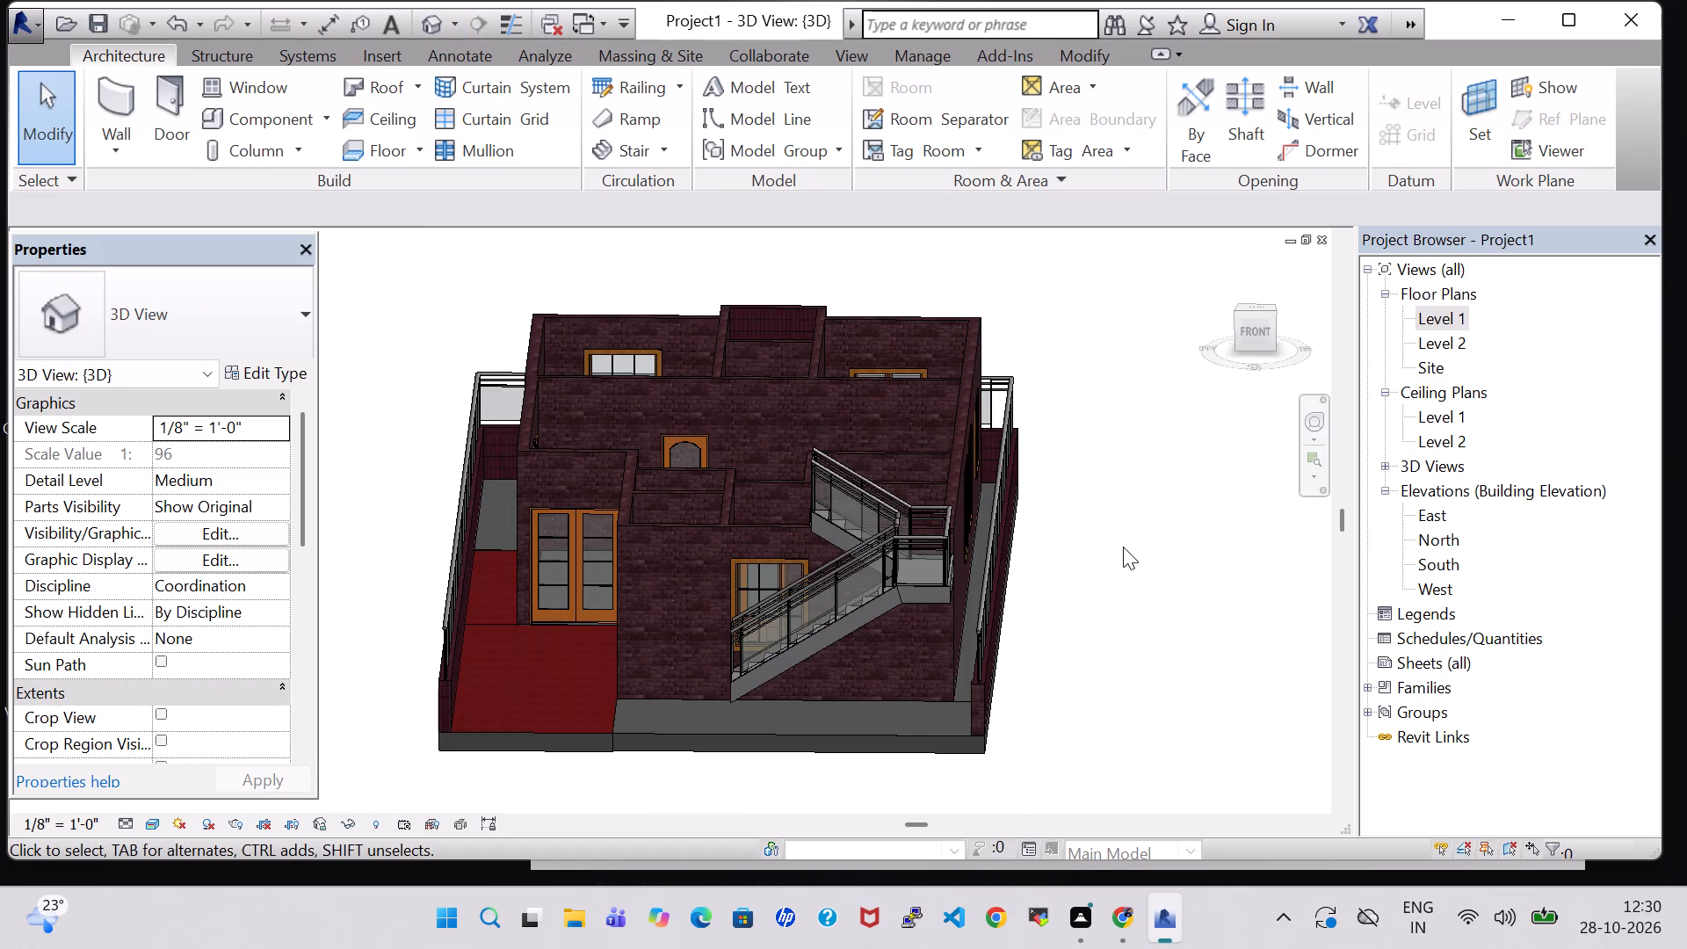
{"action": "middle_click_drag", "start_coordinate": [1123, 547], "coordinate": [916, 561], "text": "shift"}
{"action": "middle_click_drag", "start_coordinate": [1089, 344], "coordinate": [1013, 391], "text": "shift"}
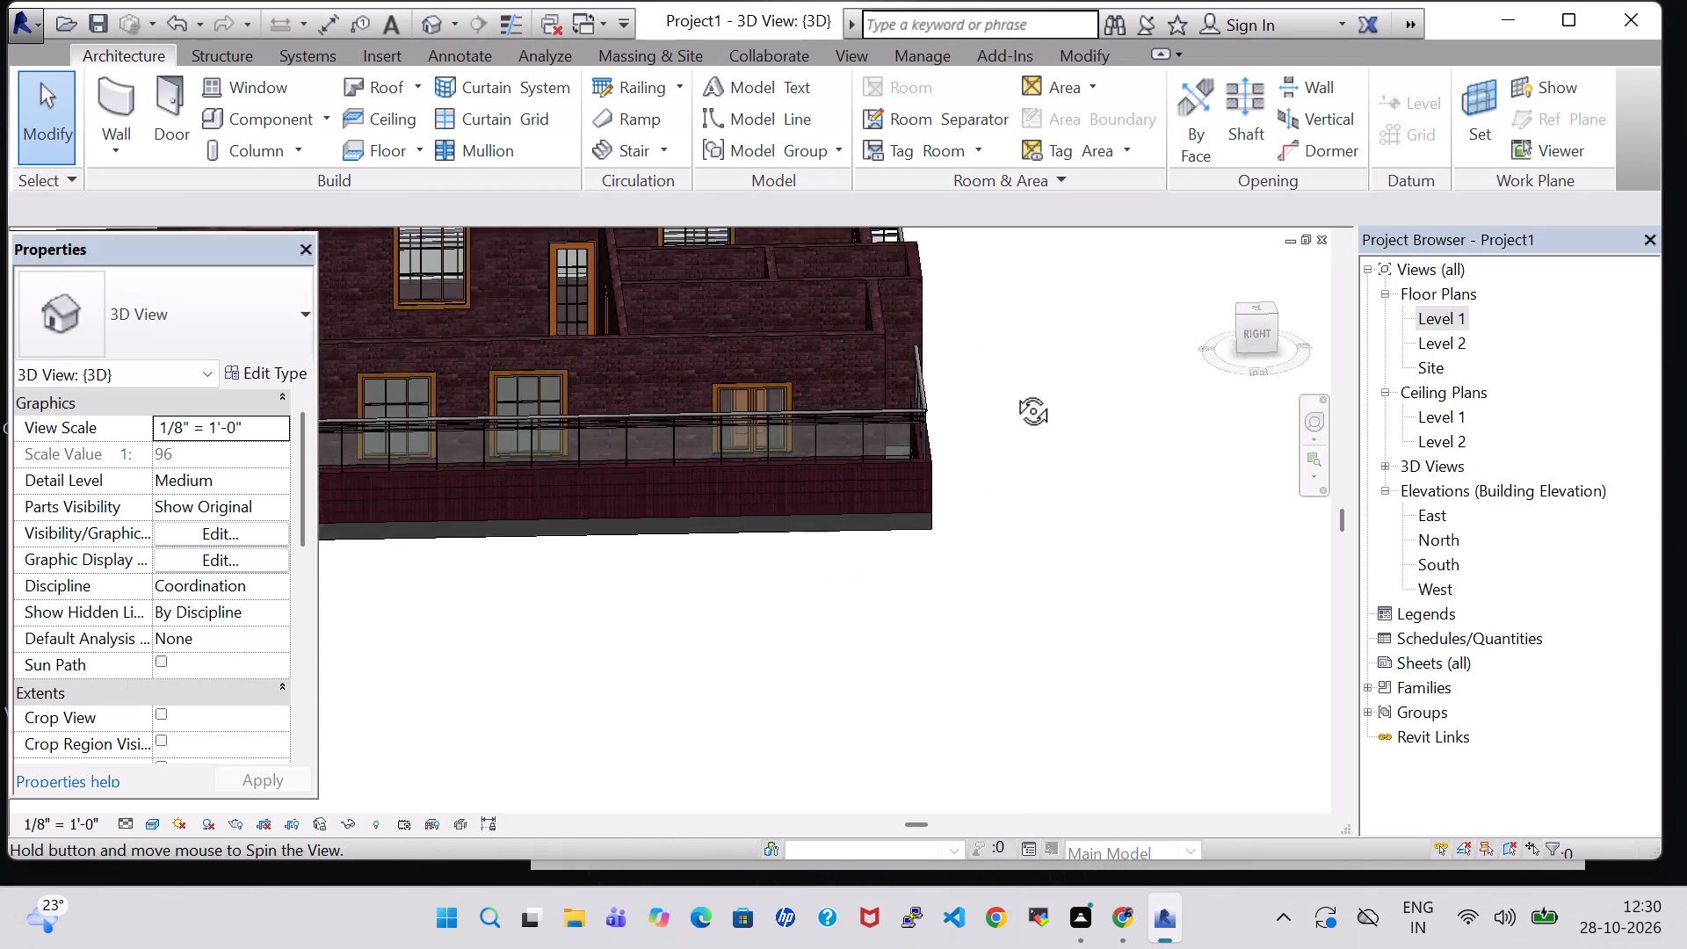
{"action": "middle_click_drag", "start_coordinate": [1013, 391], "coordinate": [1010, 416], "text": "shift"}
{"action": "middle_click_drag", "start_coordinate": [1010, 416], "coordinate": [1075, 462], "text": "shift"}
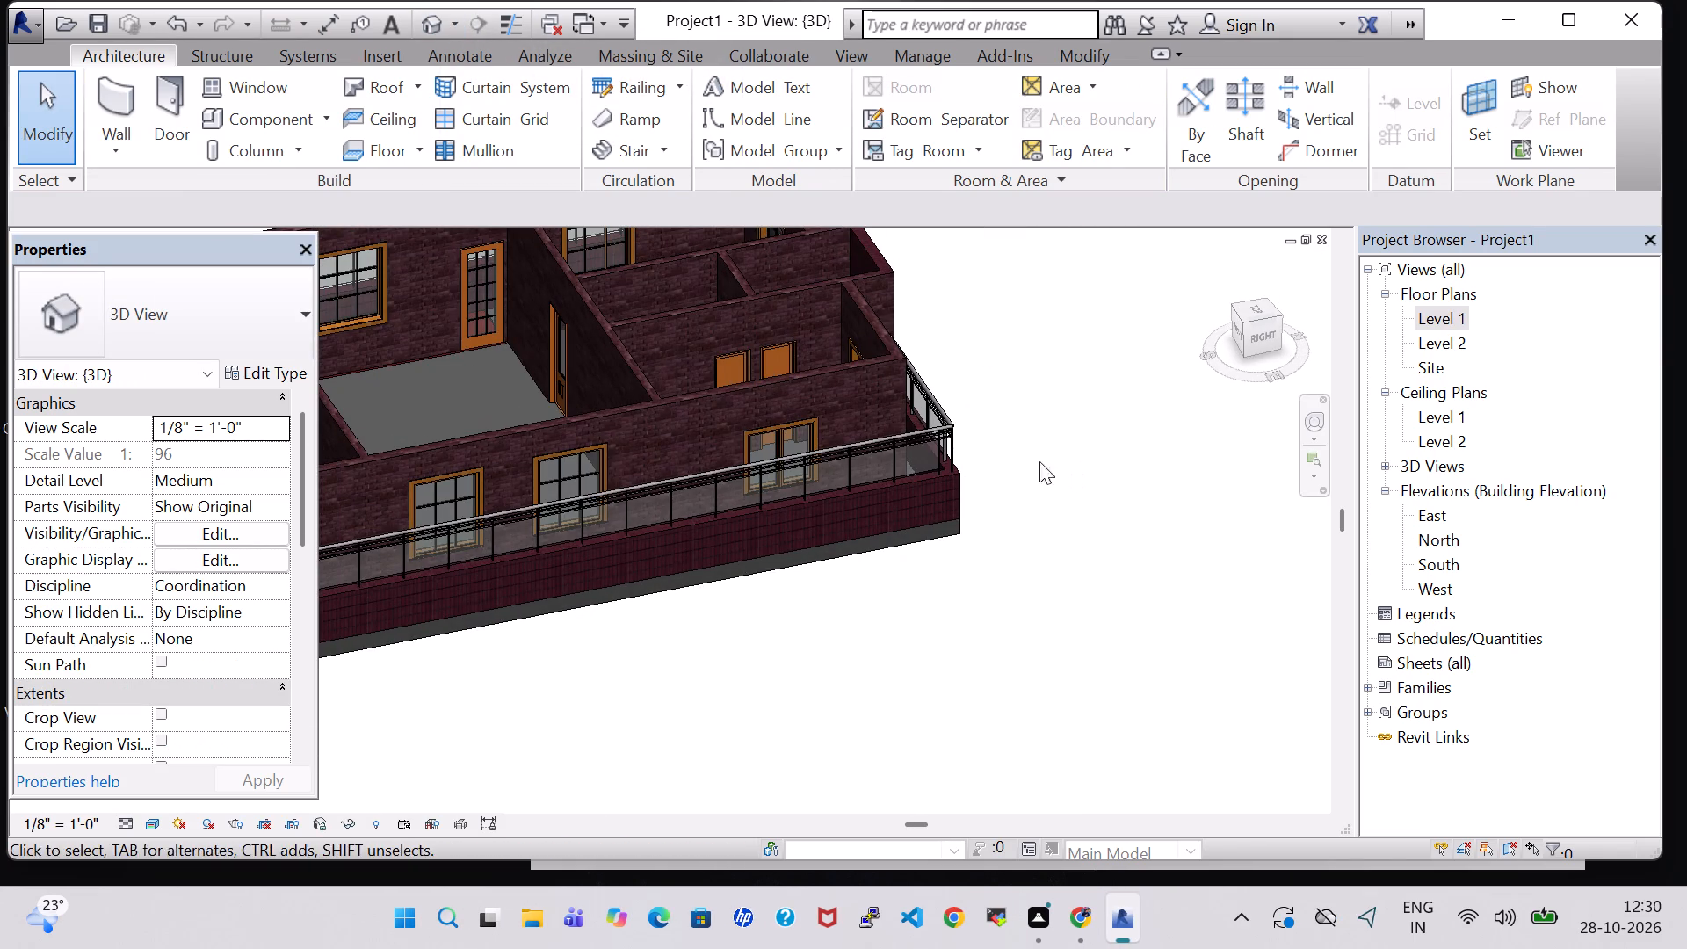
{"action": "left_click", "coordinate": [598, 448]}
{"action": "left_click", "coordinate": [806, 561]}
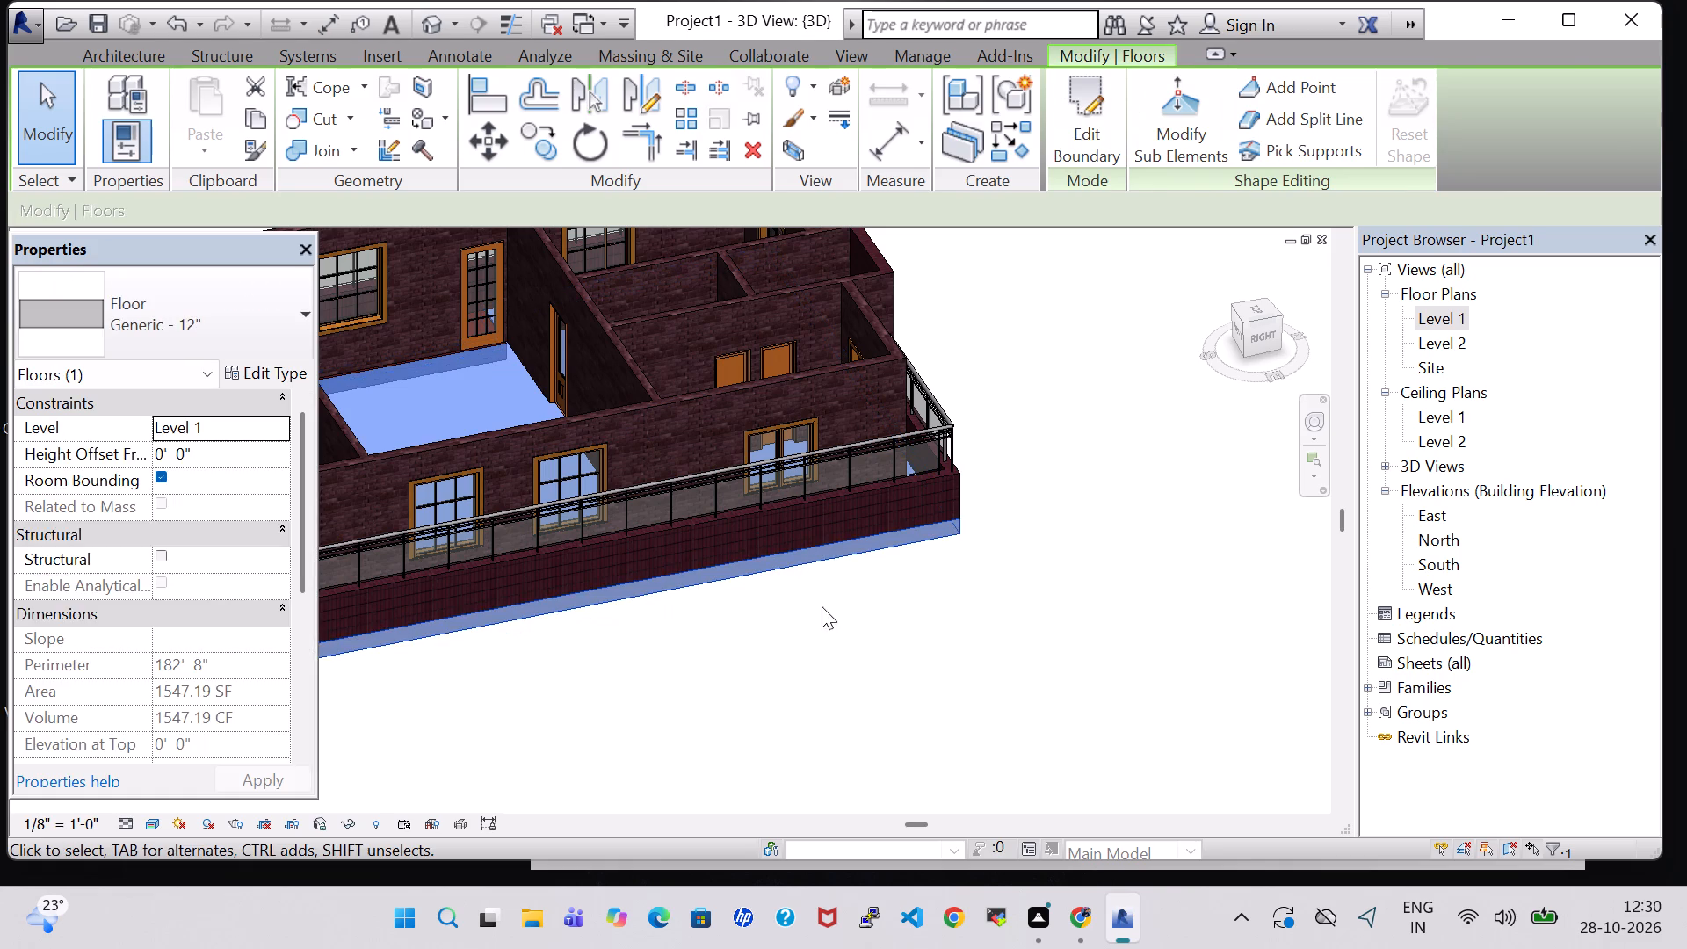
{"action": "left_click", "coordinate": [964, 643]}
{"action": "middle_click_drag", "start_coordinate": [719, 711], "coordinate": [861, 670], "text": "shift"}
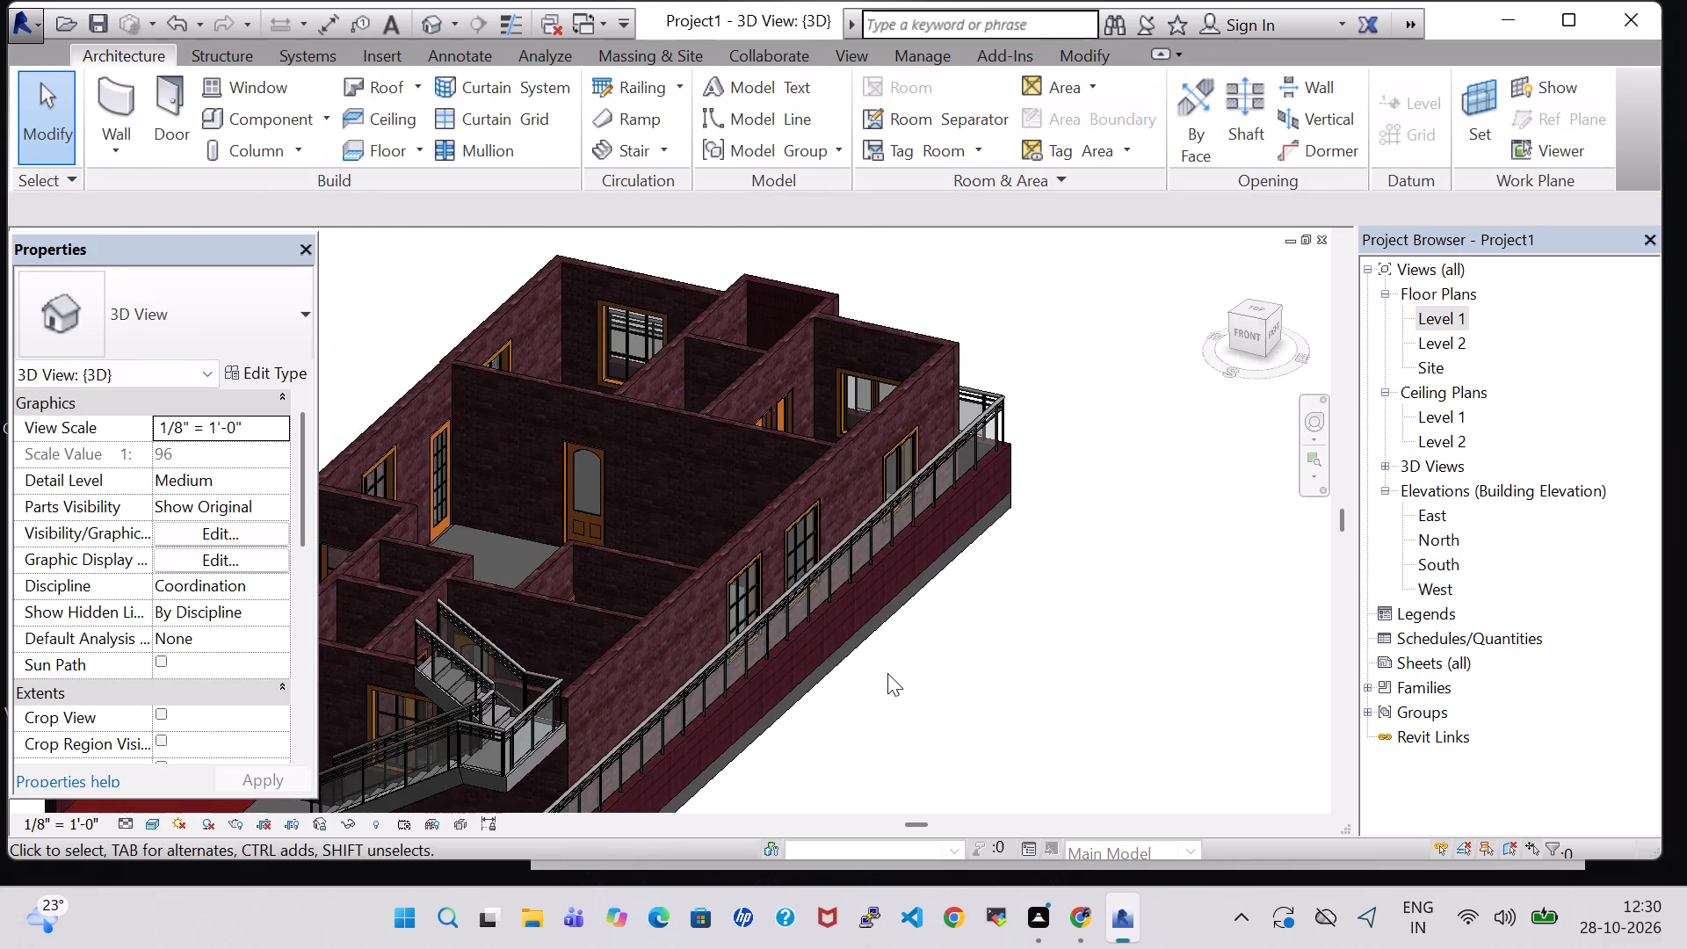
{"action": "middle_click_drag", "start_coordinate": [887, 673], "coordinate": [910, 591]}
{"action": "middle_click_drag", "start_coordinate": [926, 720], "coordinate": [1097, 683]}
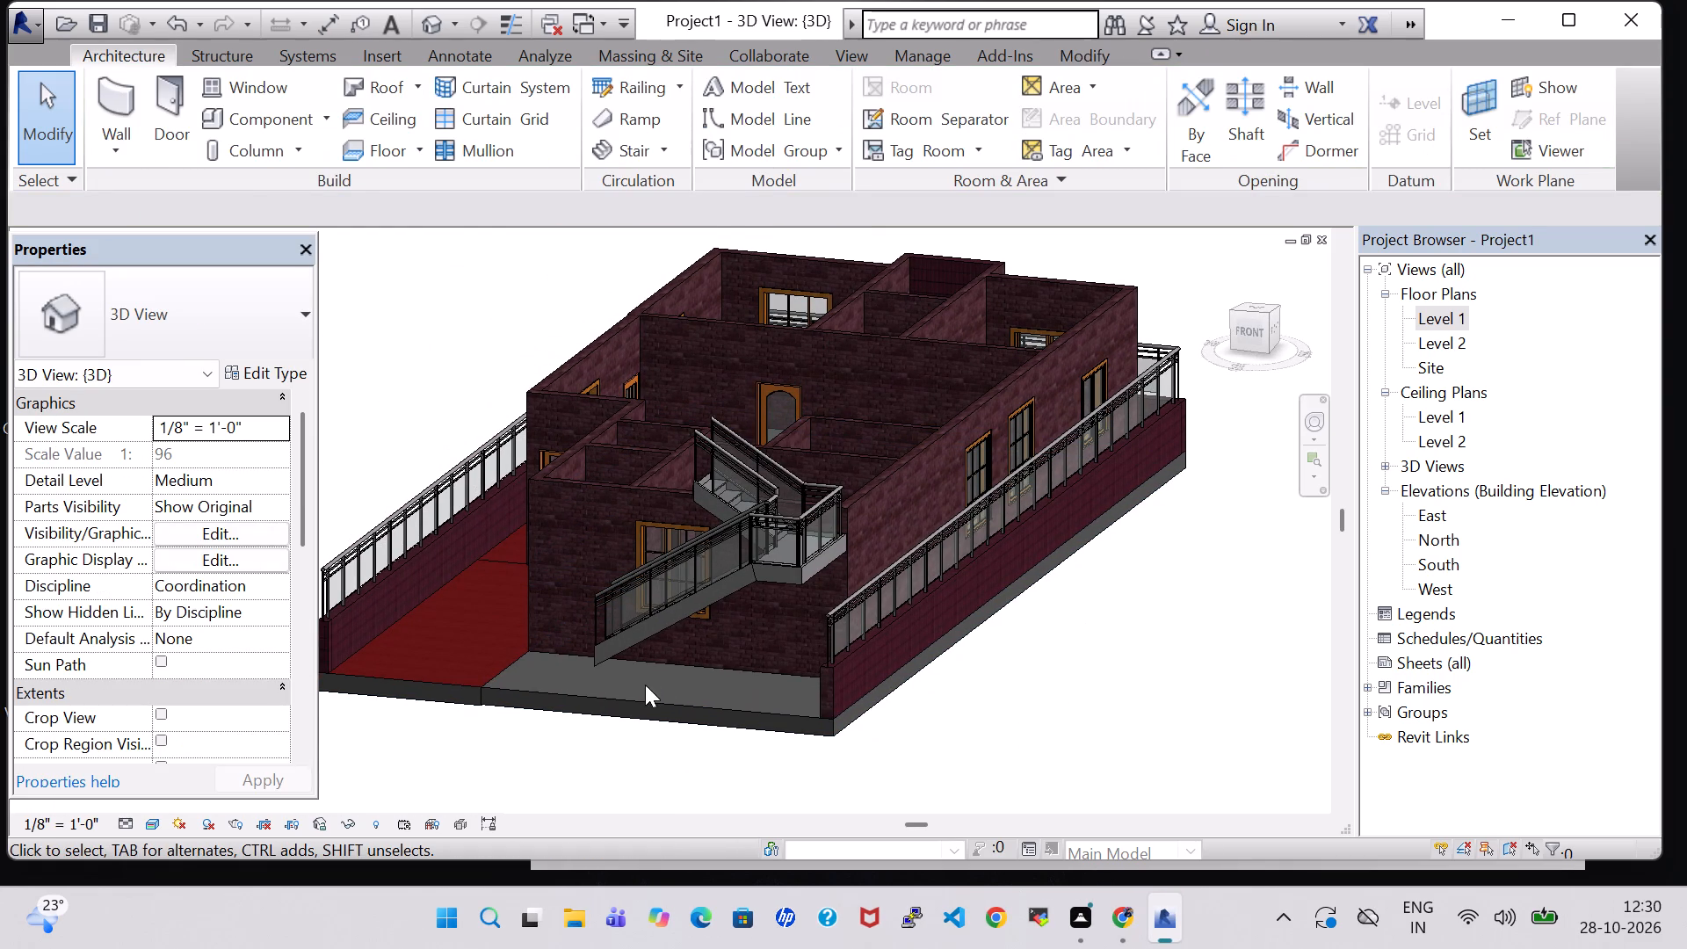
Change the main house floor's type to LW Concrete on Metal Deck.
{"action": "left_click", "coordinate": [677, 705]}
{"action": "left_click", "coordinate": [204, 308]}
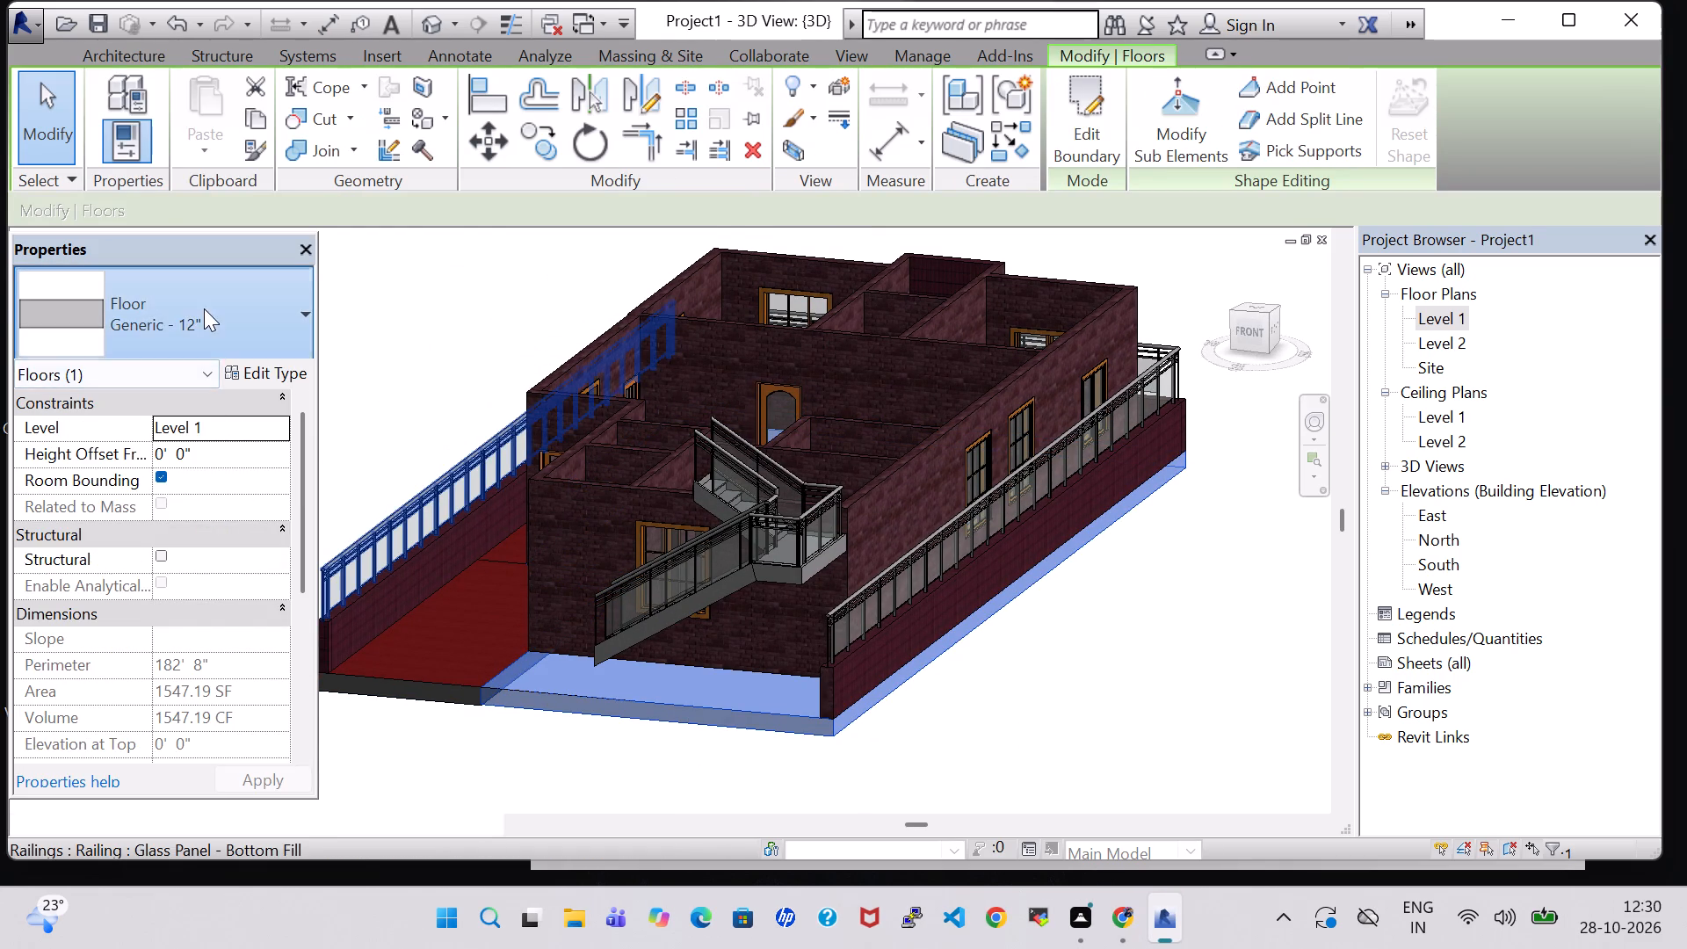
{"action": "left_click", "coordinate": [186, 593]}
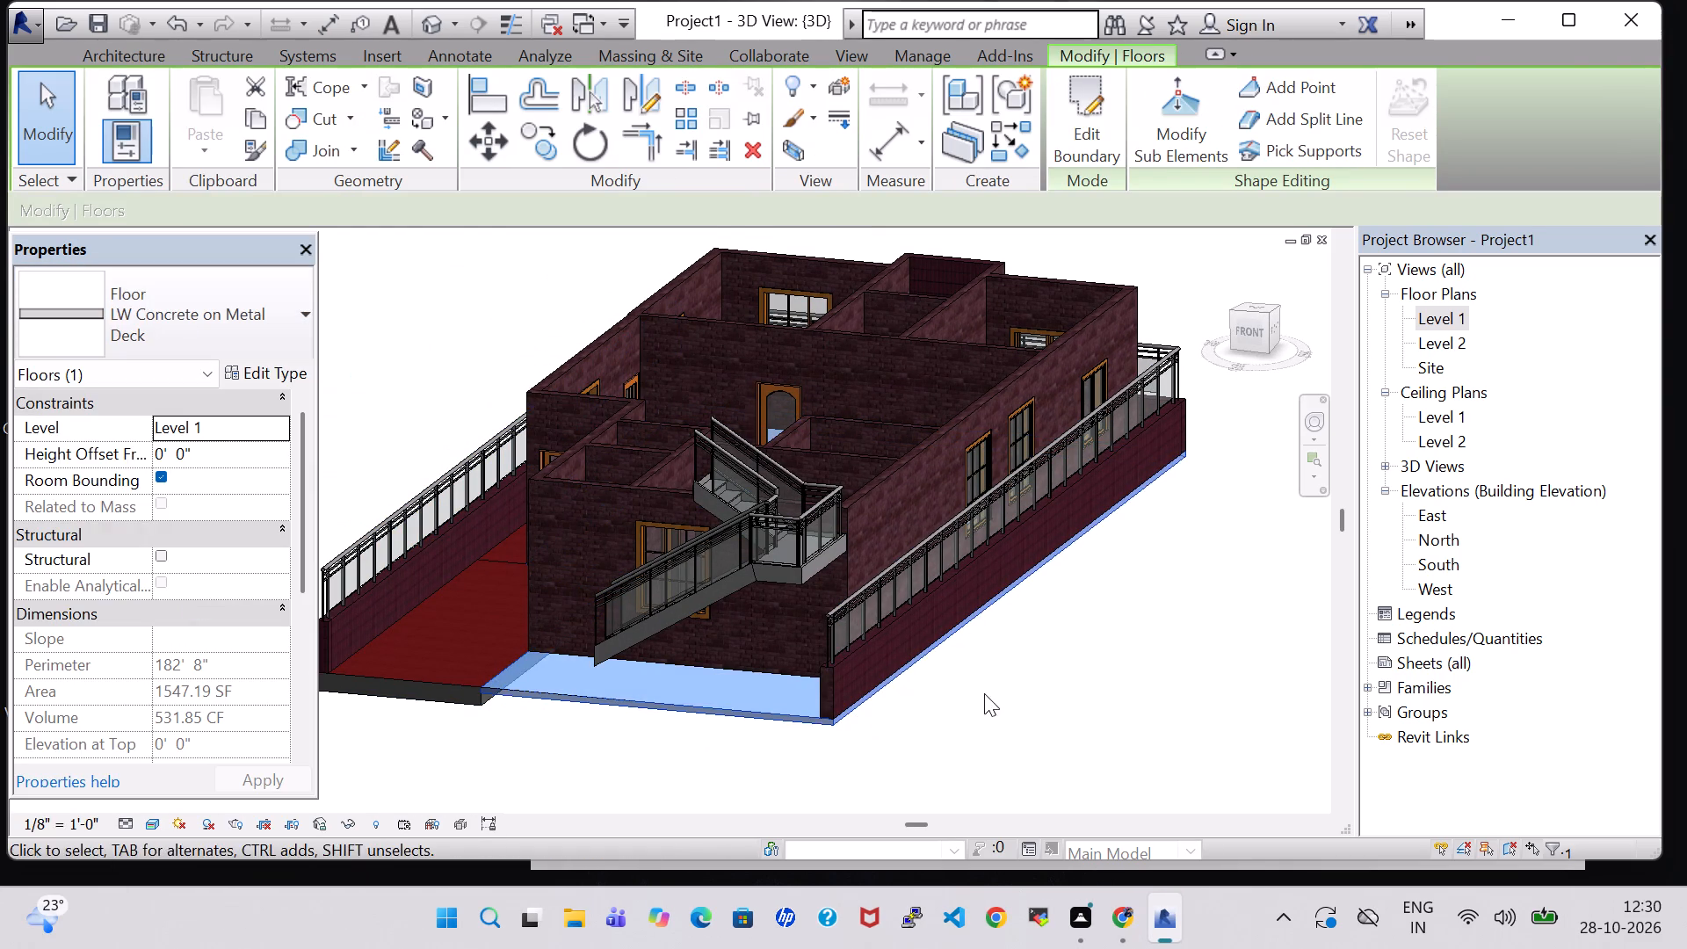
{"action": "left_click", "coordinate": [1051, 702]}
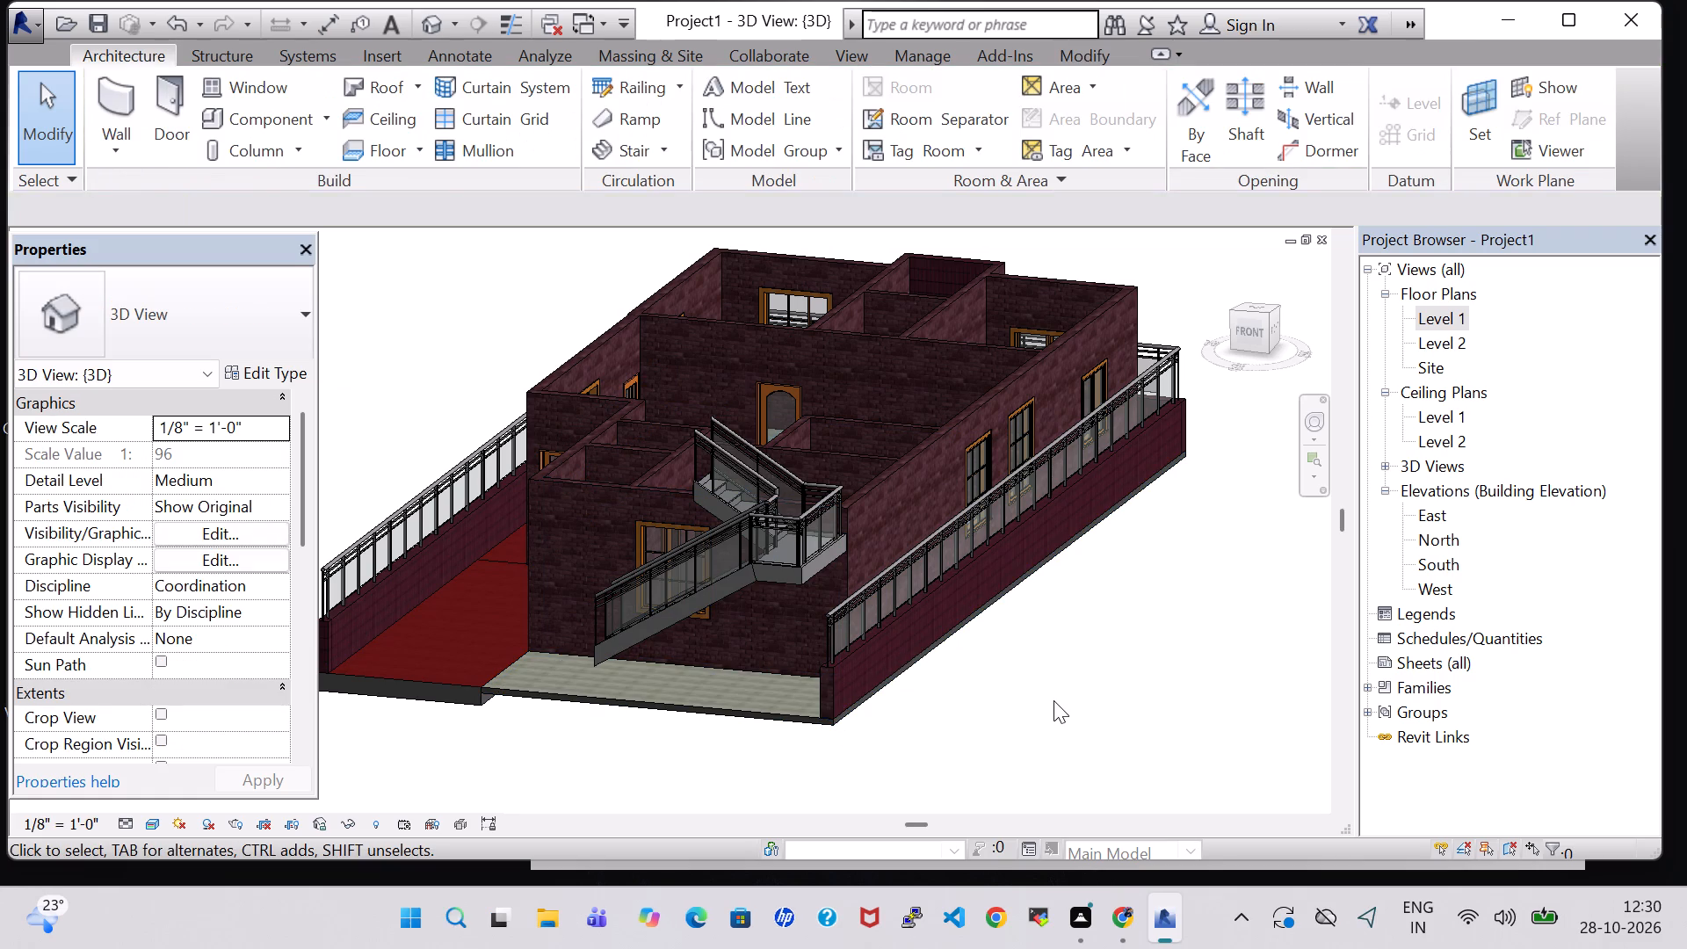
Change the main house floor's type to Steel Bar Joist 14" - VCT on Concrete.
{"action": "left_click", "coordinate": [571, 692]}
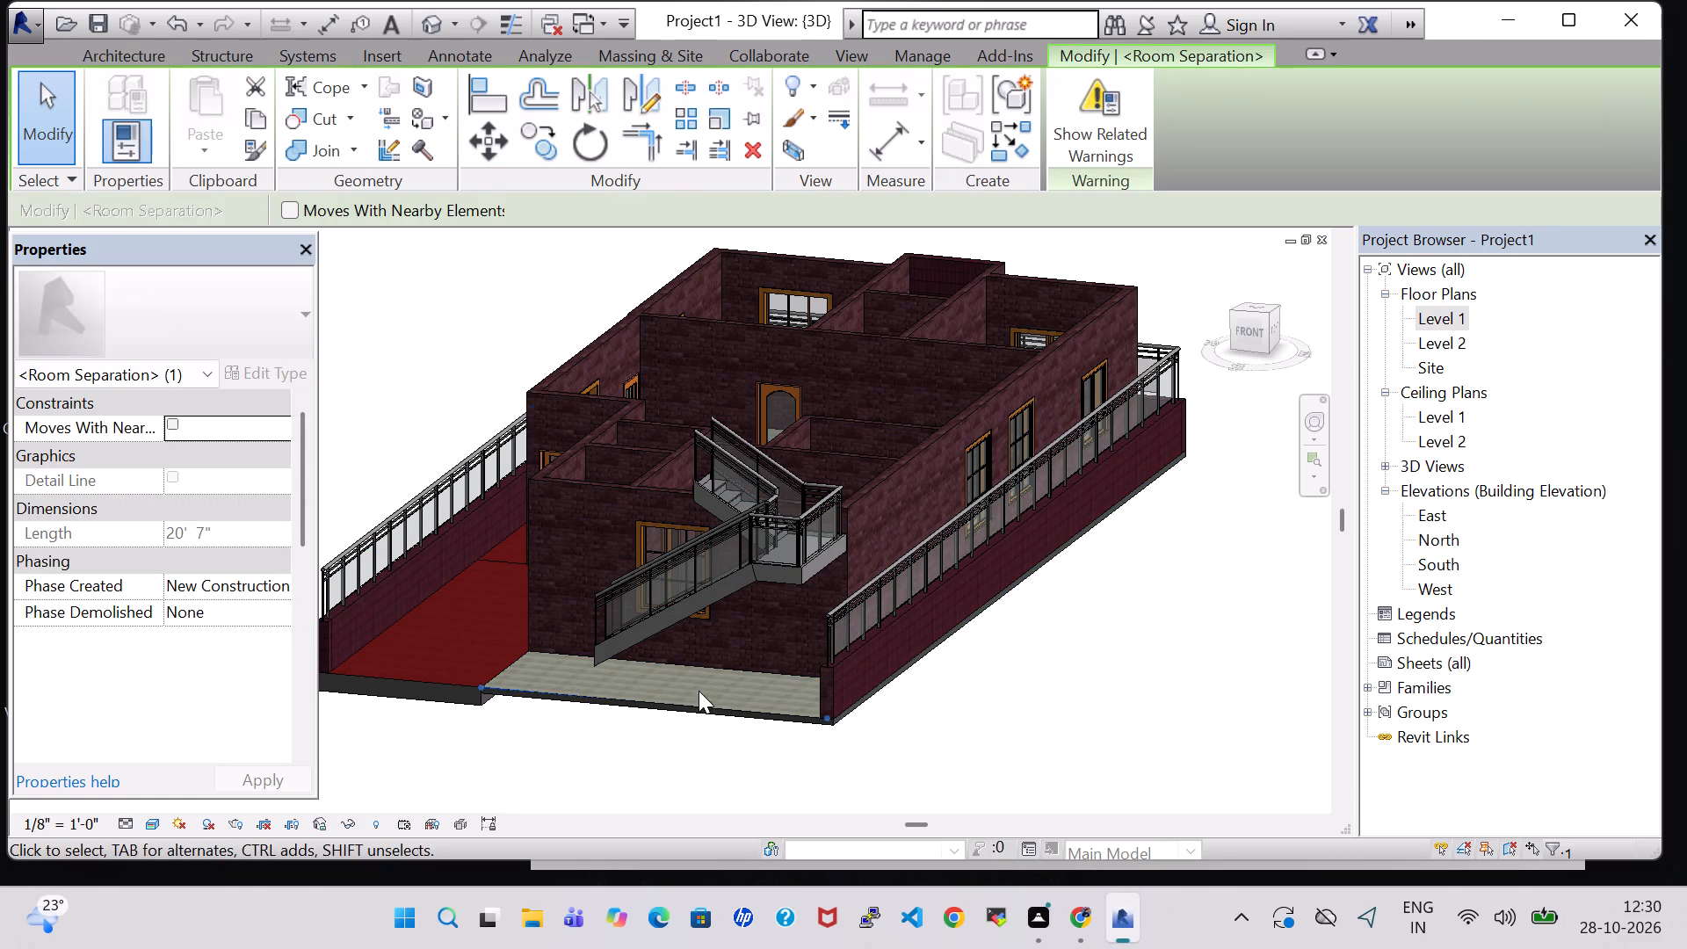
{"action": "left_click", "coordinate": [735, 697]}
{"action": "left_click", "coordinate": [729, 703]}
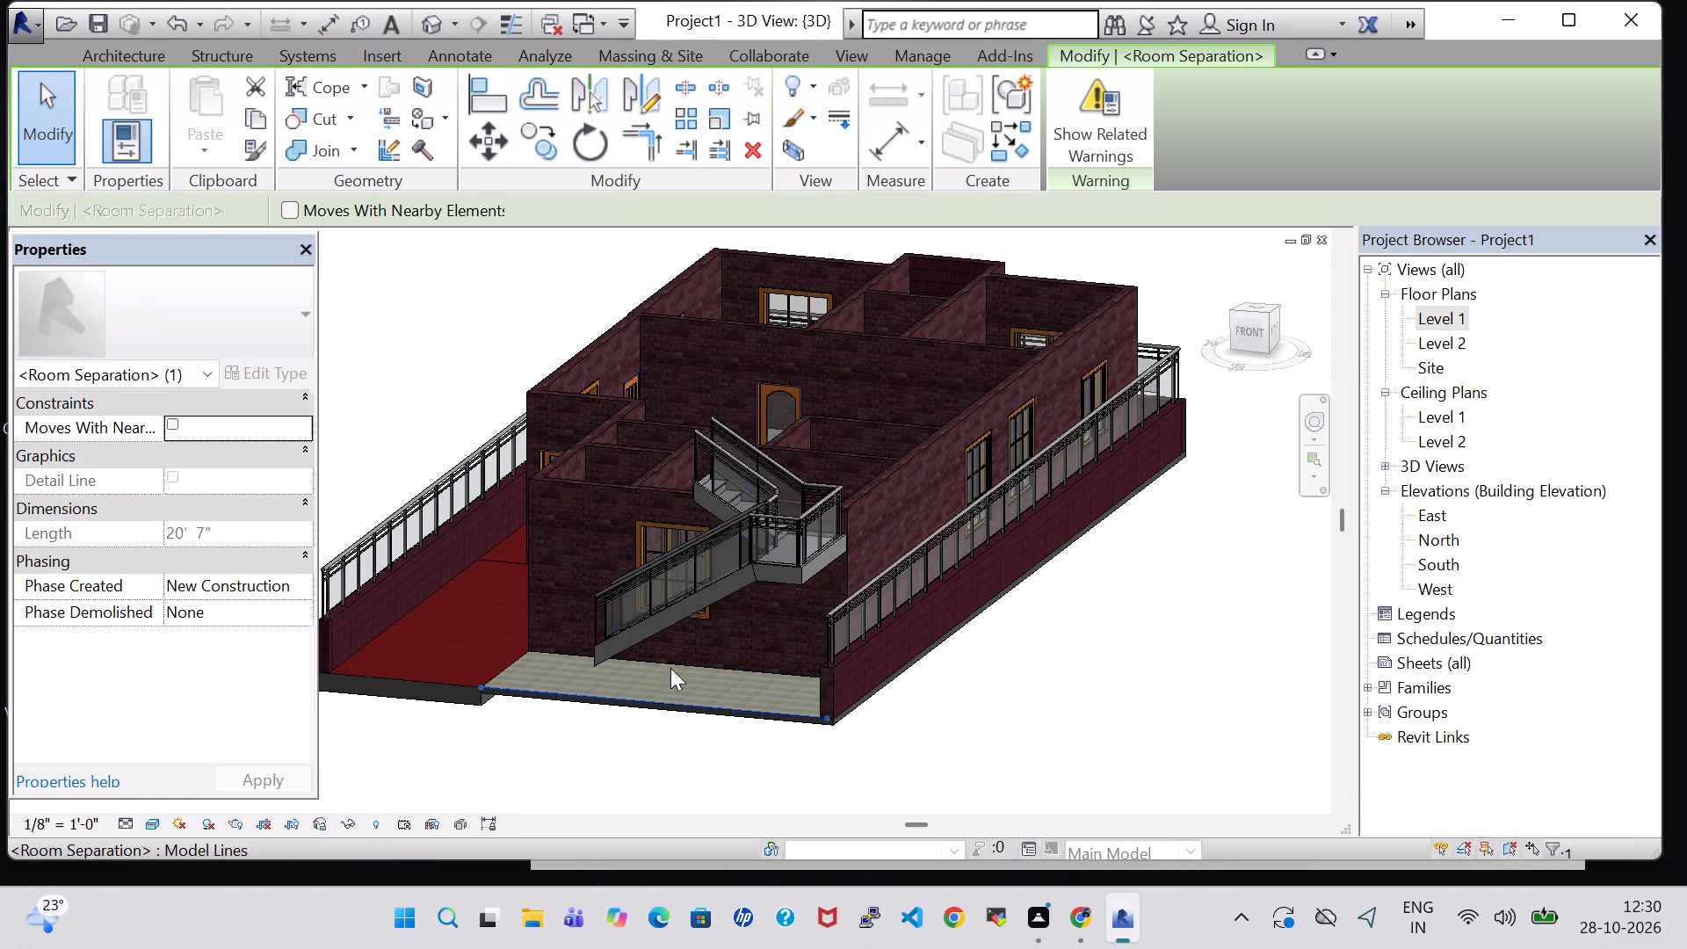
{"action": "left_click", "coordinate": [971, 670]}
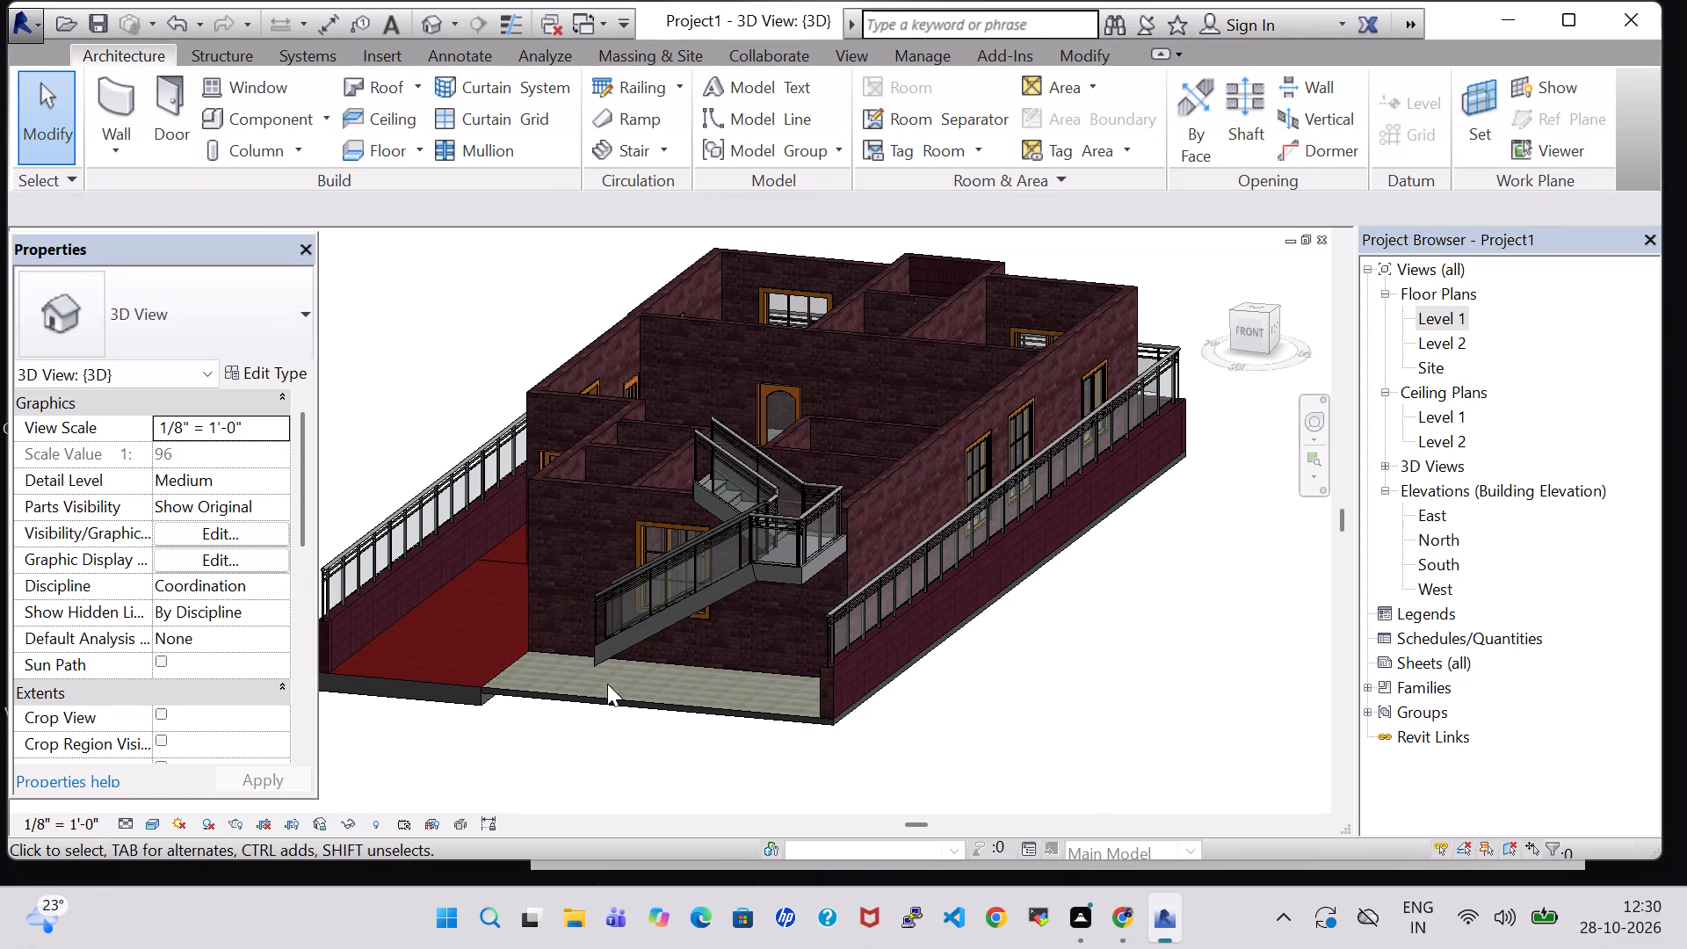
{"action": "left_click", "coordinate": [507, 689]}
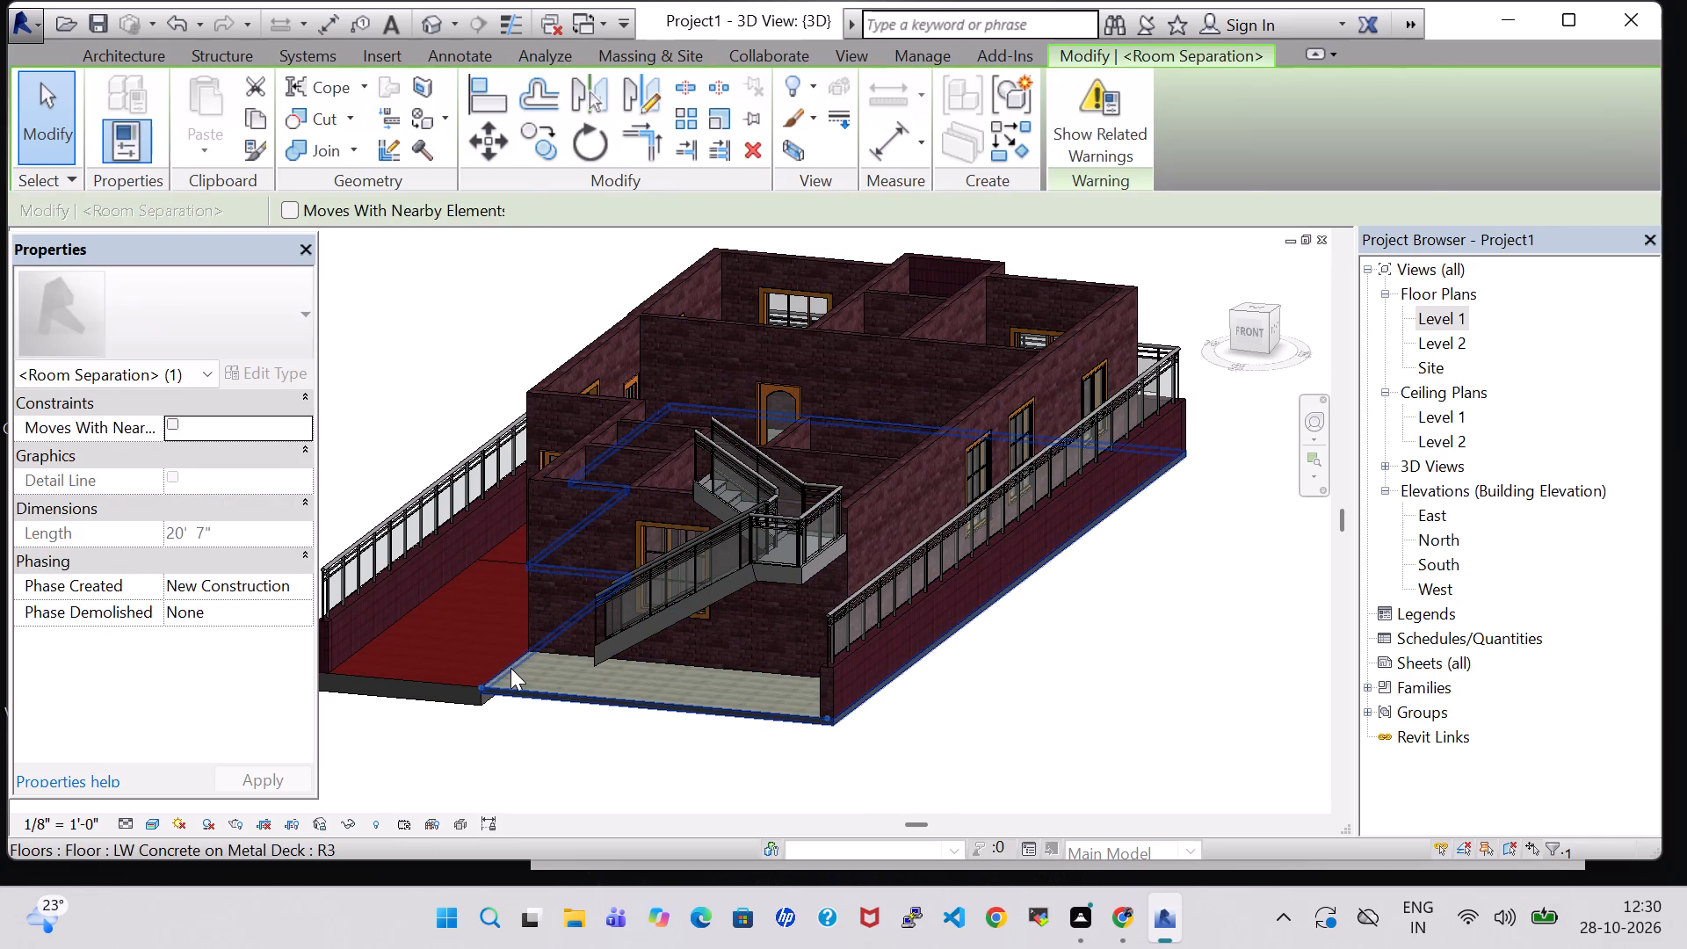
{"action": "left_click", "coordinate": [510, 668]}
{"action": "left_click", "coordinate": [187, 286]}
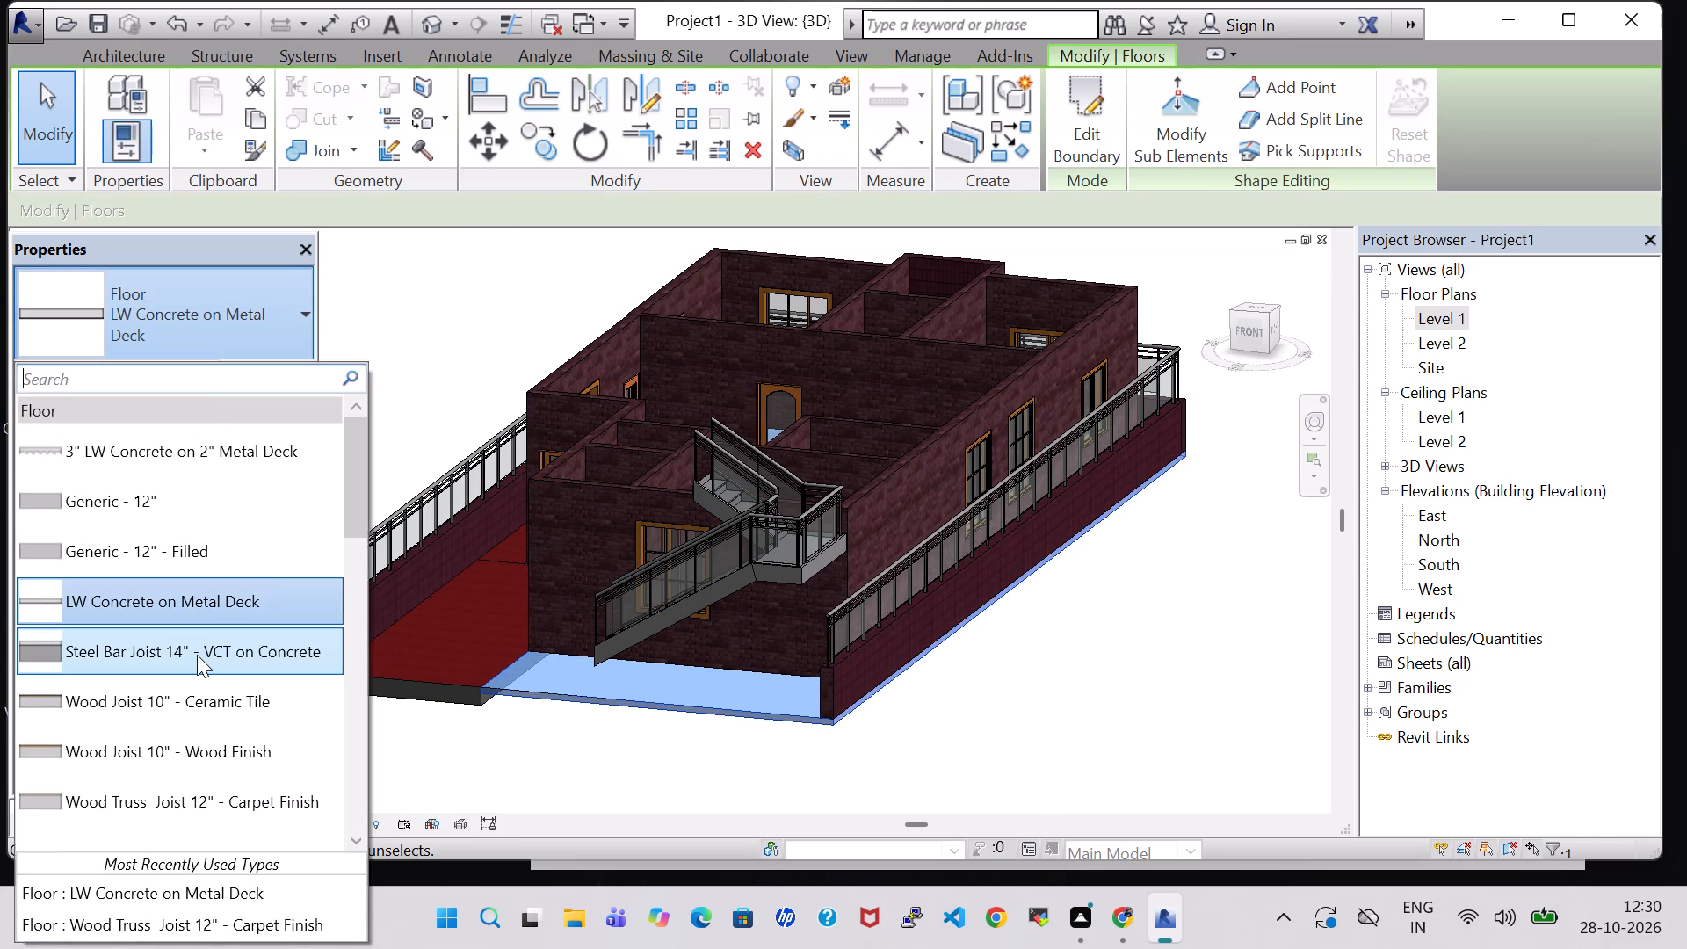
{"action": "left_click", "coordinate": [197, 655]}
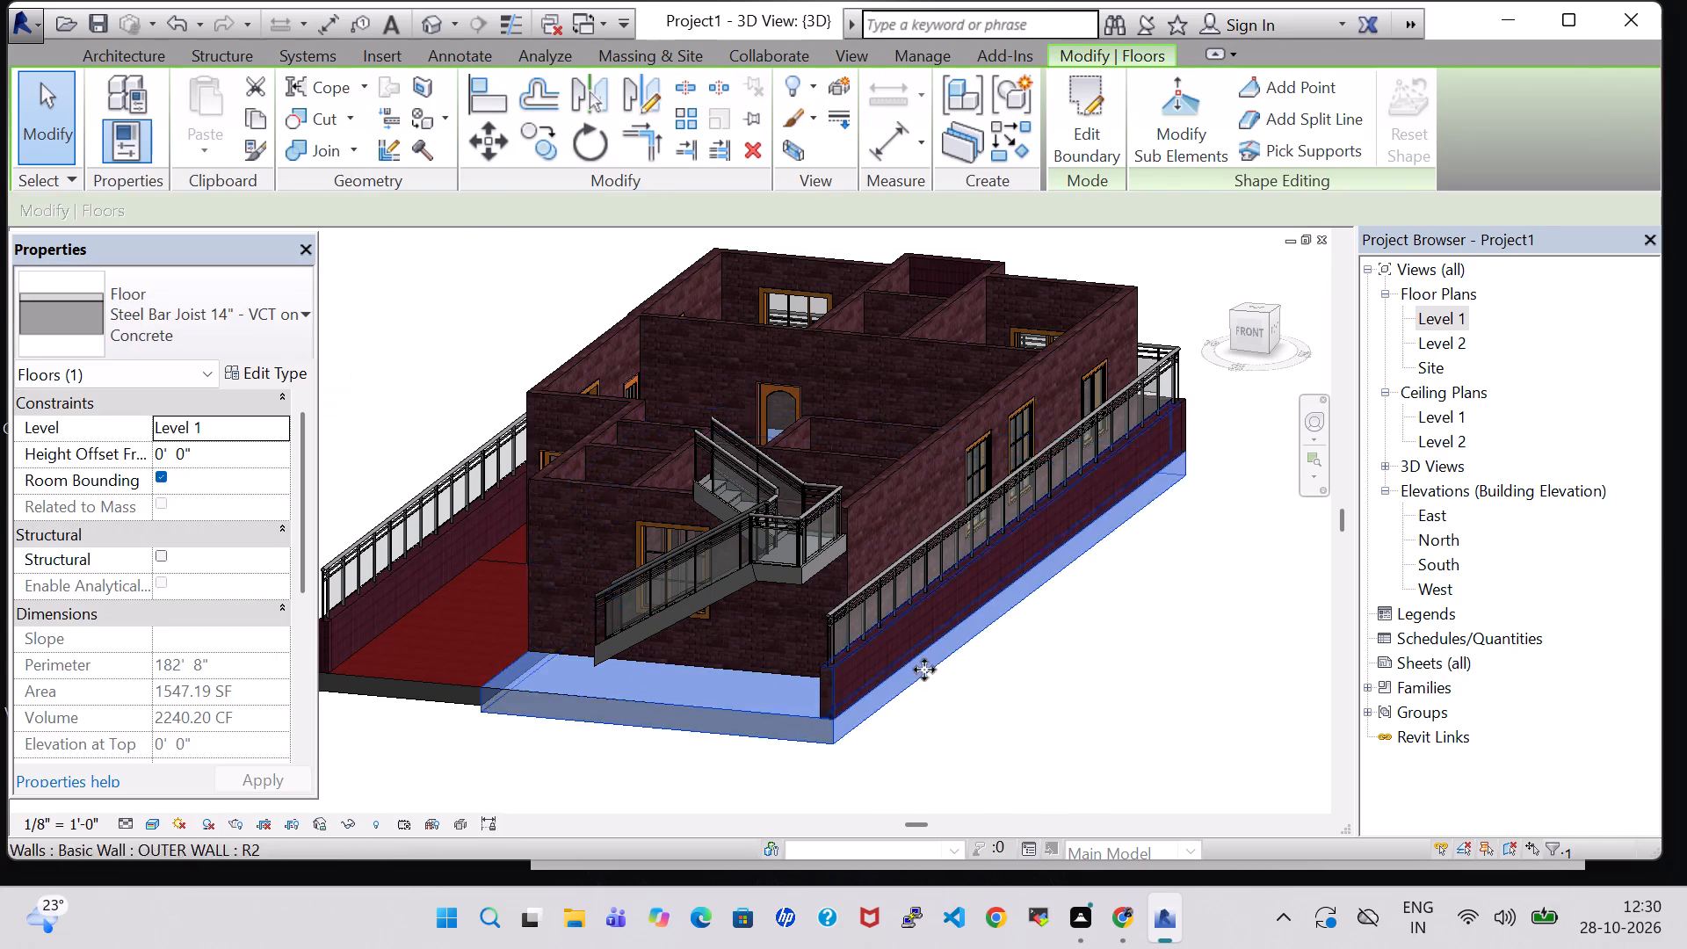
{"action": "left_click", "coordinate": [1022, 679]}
Change the main house floor's type to Generic - 12" - Filled.
{"action": "left_click", "coordinate": [623, 689]}
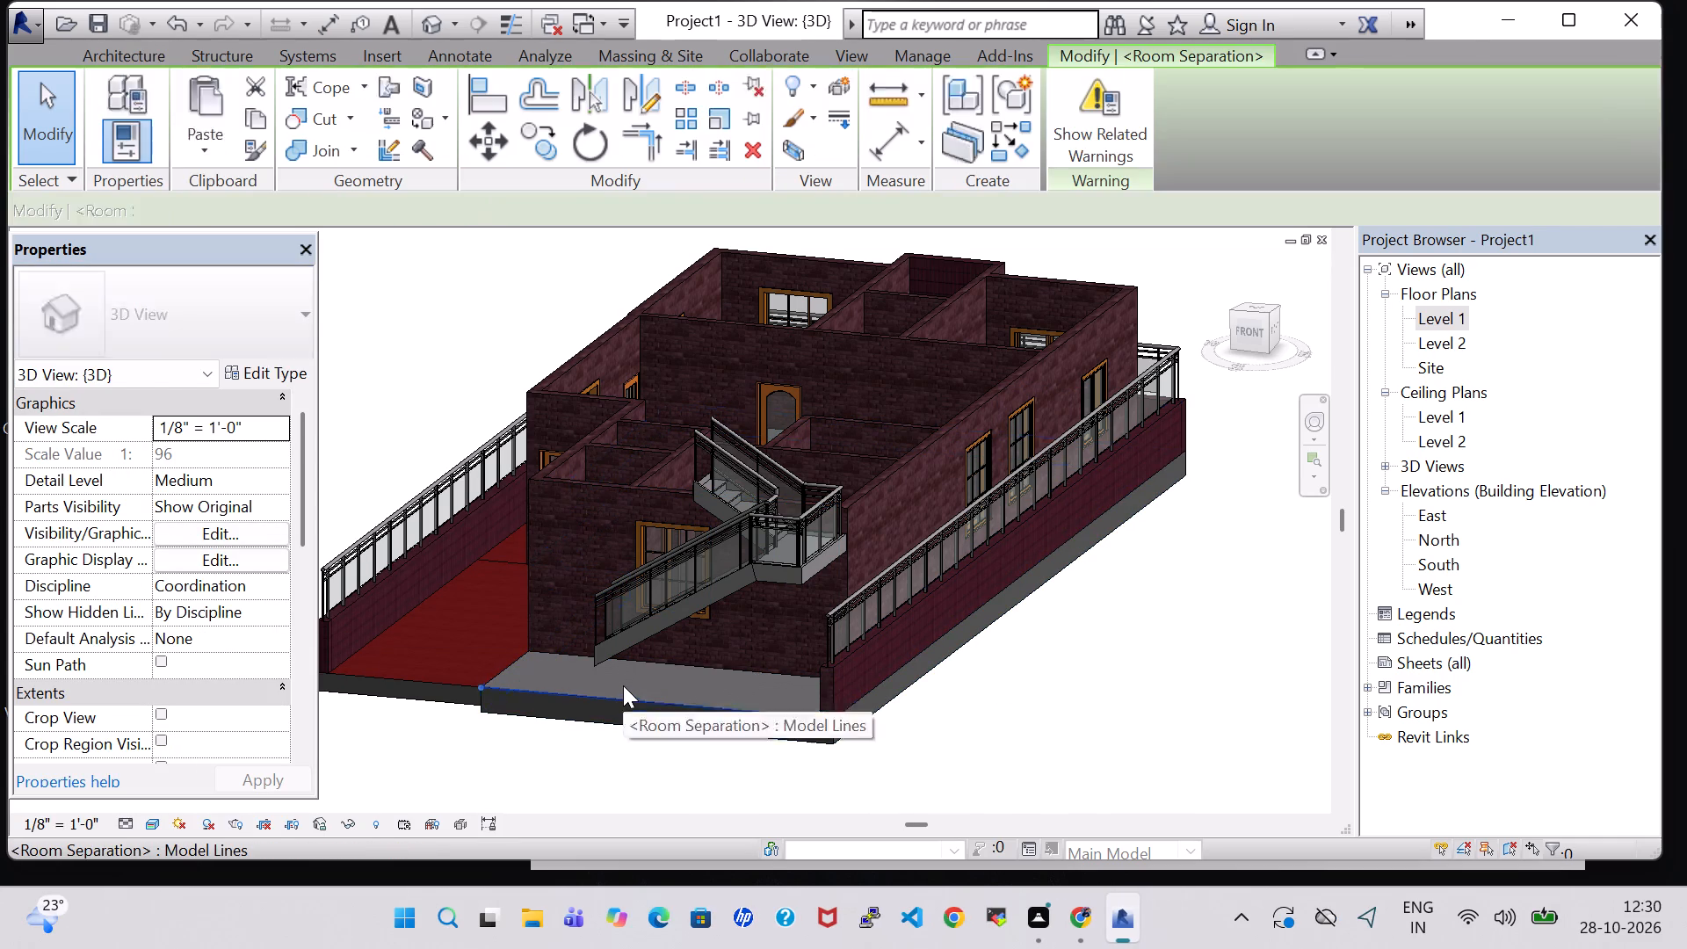
{"action": "left_click", "coordinate": [539, 767]}
{"action": "left_click", "coordinate": [517, 667]}
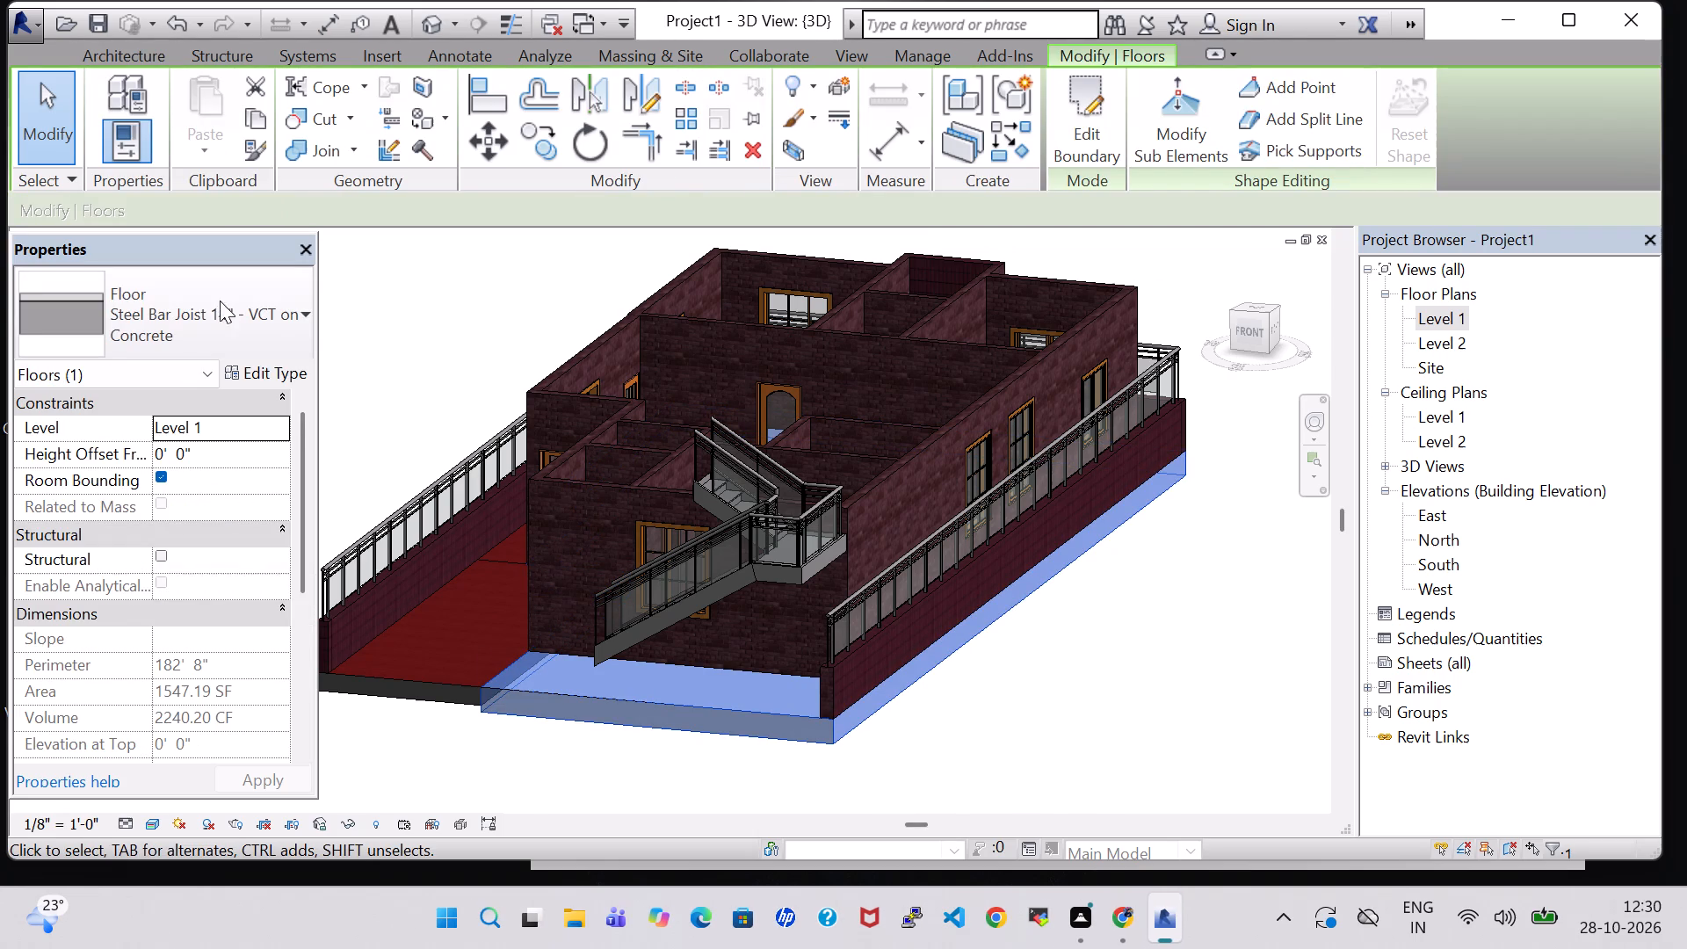
{"action": "left_click", "coordinate": [222, 321]}
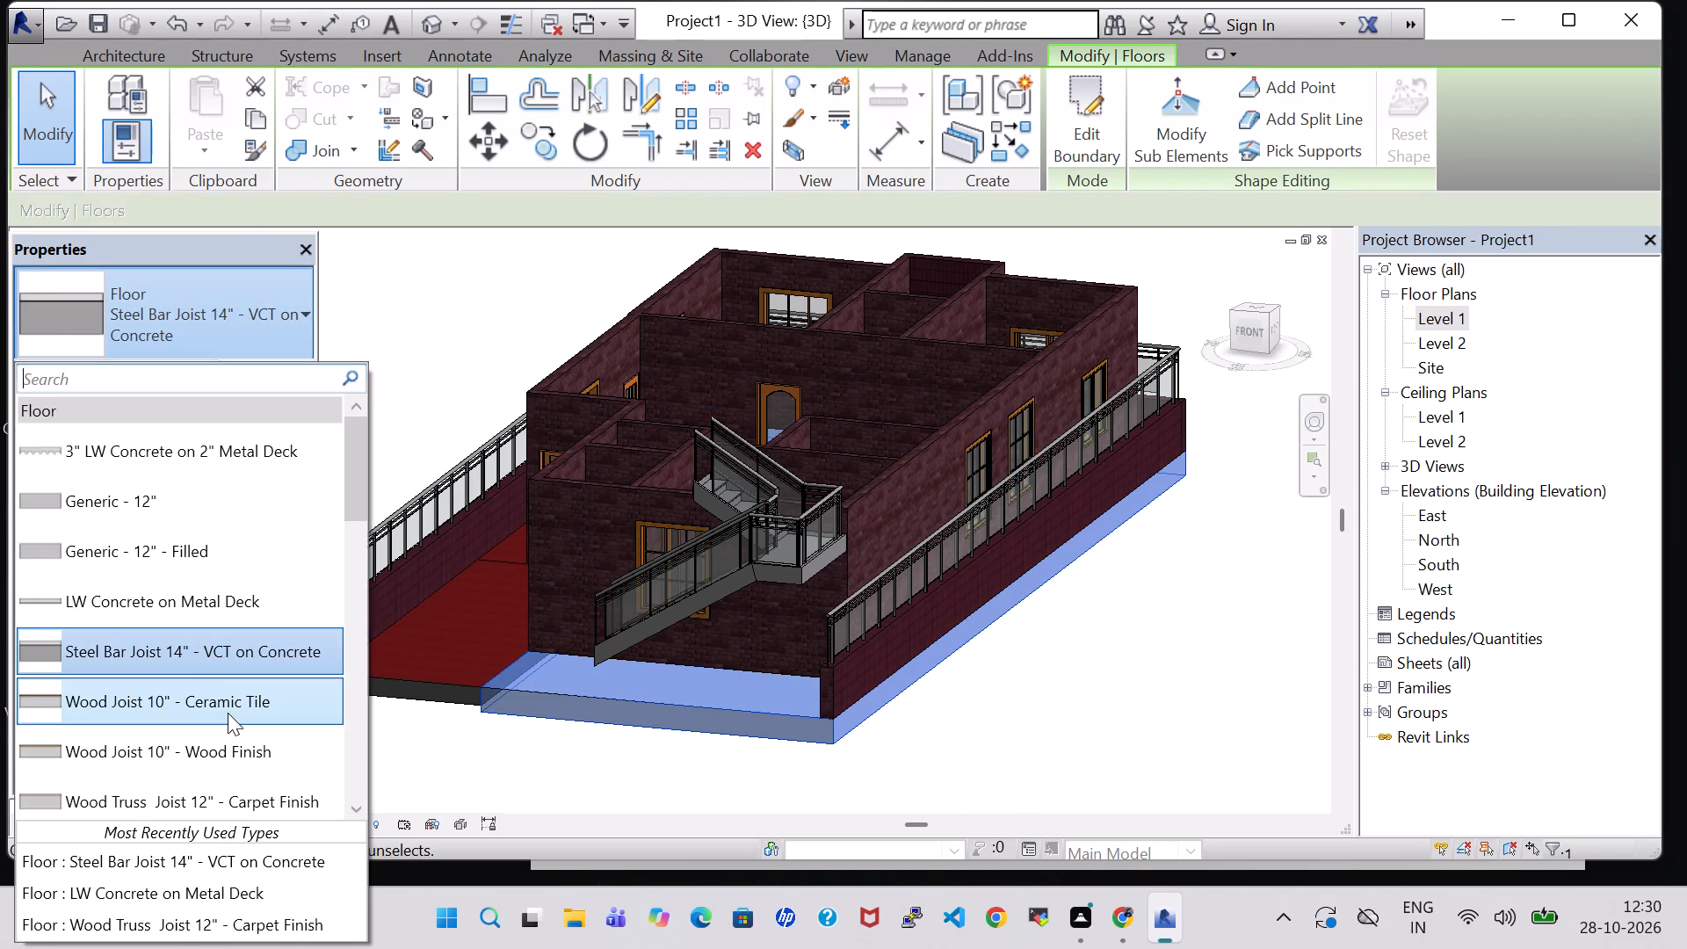
{"action": "left_click", "coordinate": [201, 541]}
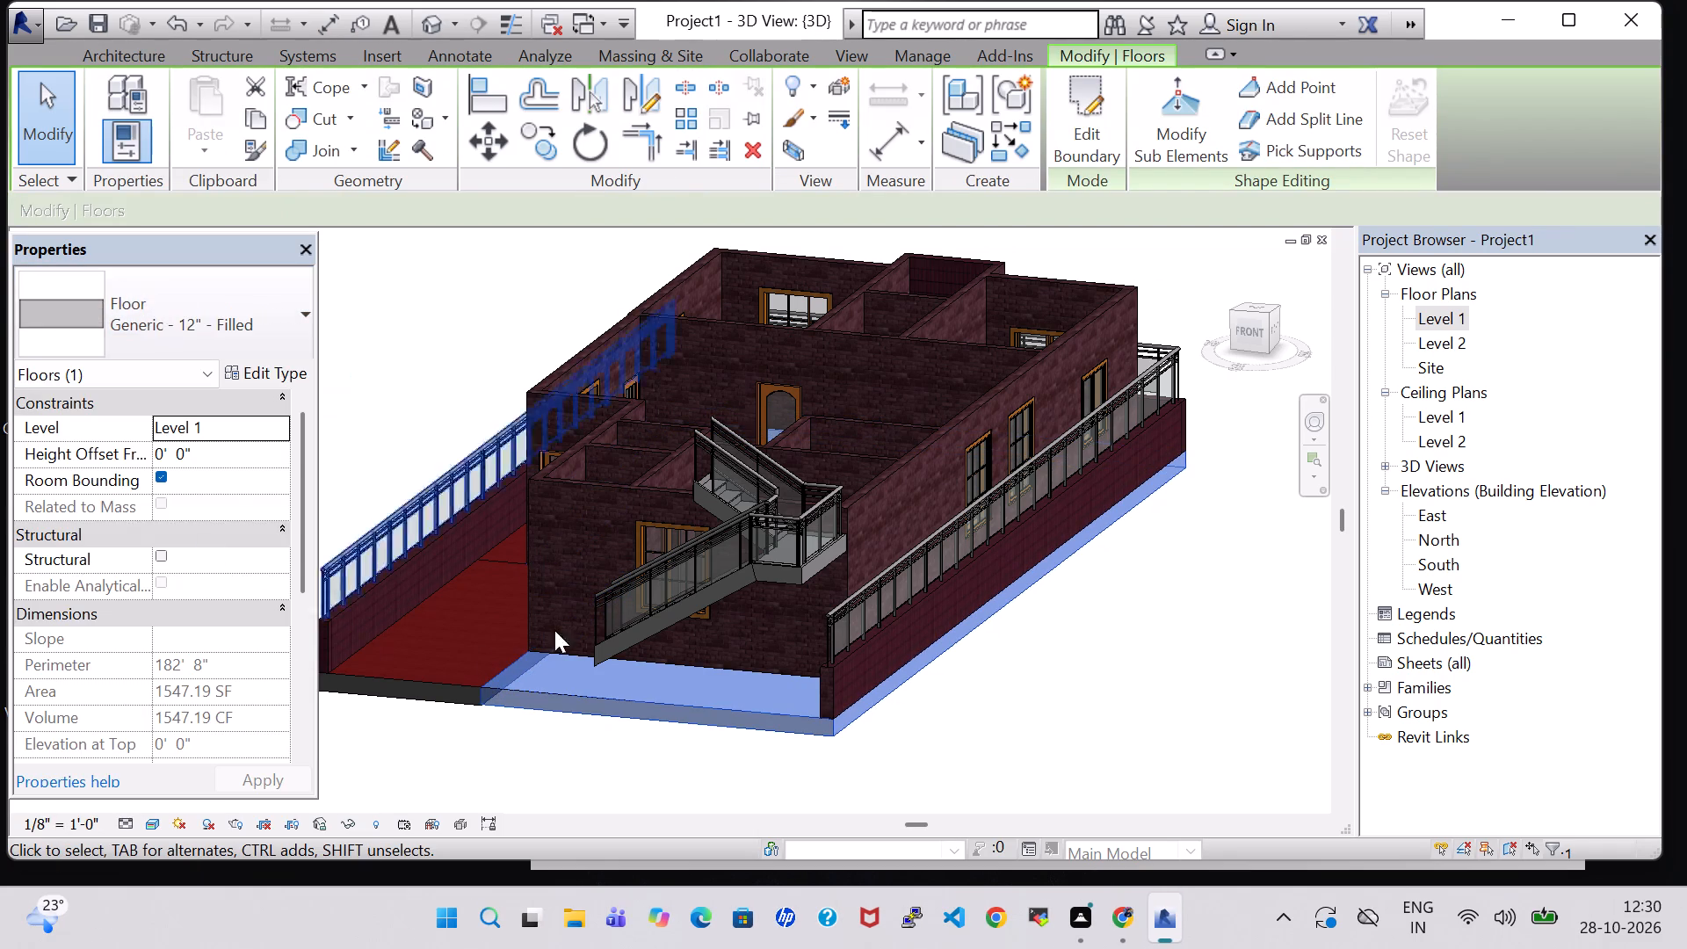
{"action": "left_click", "coordinate": [1094, 741]}
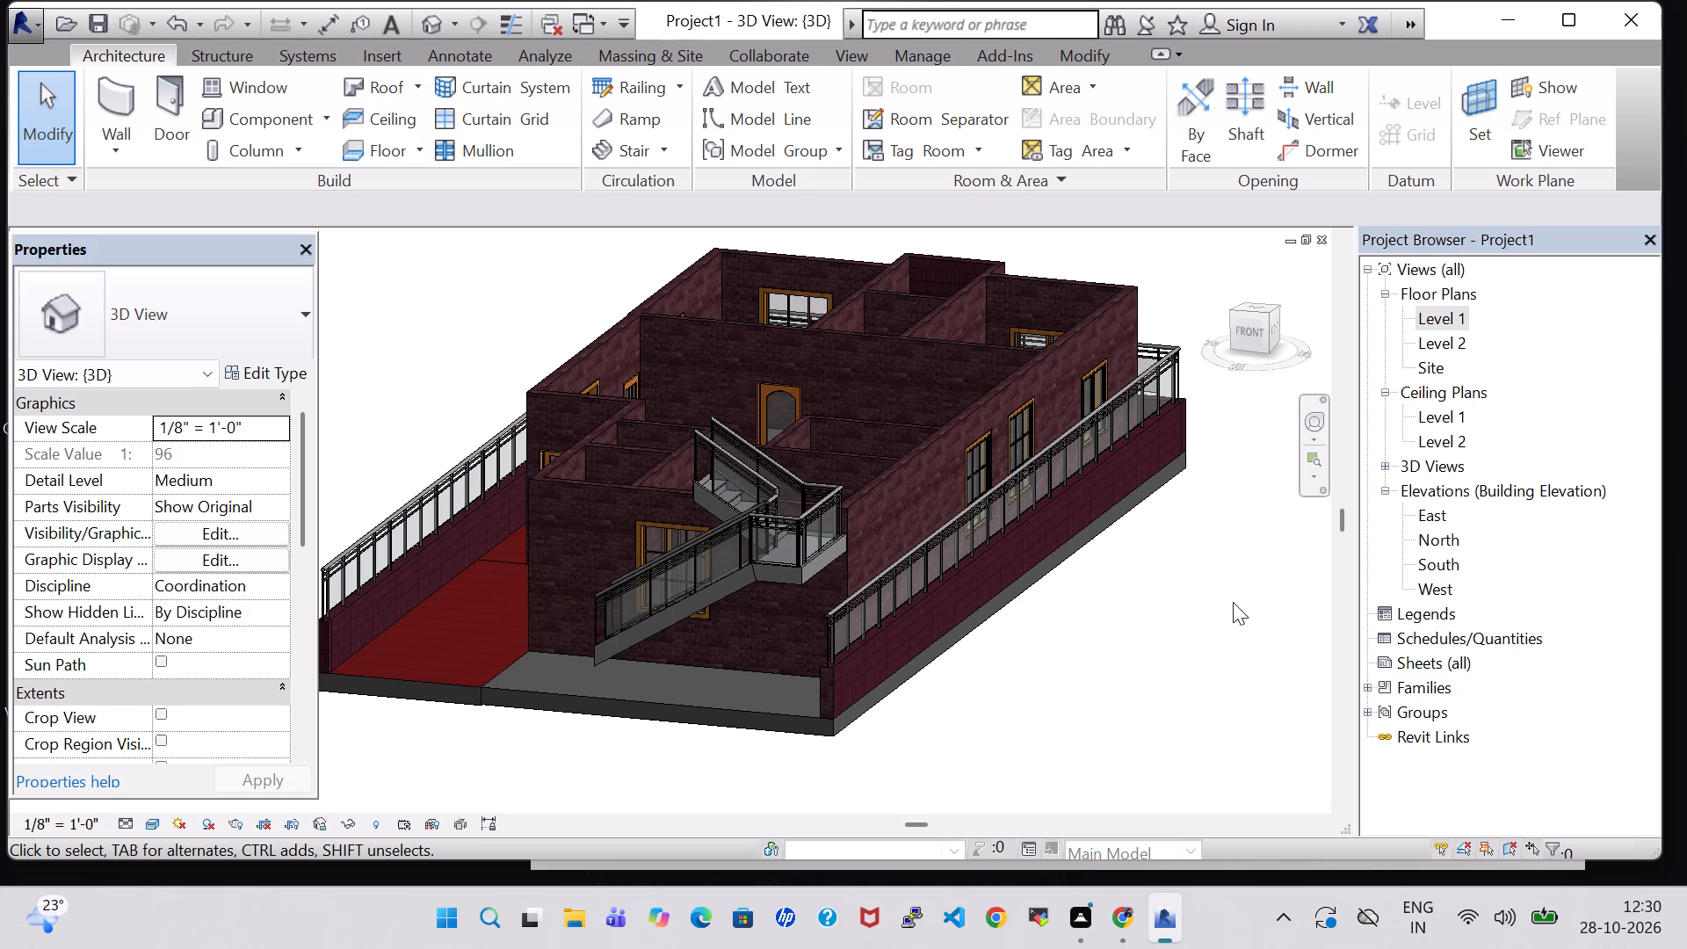
Examine the house's side windows, front stair and floor from several angles in the 3D view.
{"action": "middle_click_drag", "start_coordinate": [1233, 600], "coordinate": [1176, 648], "text": "shift"}
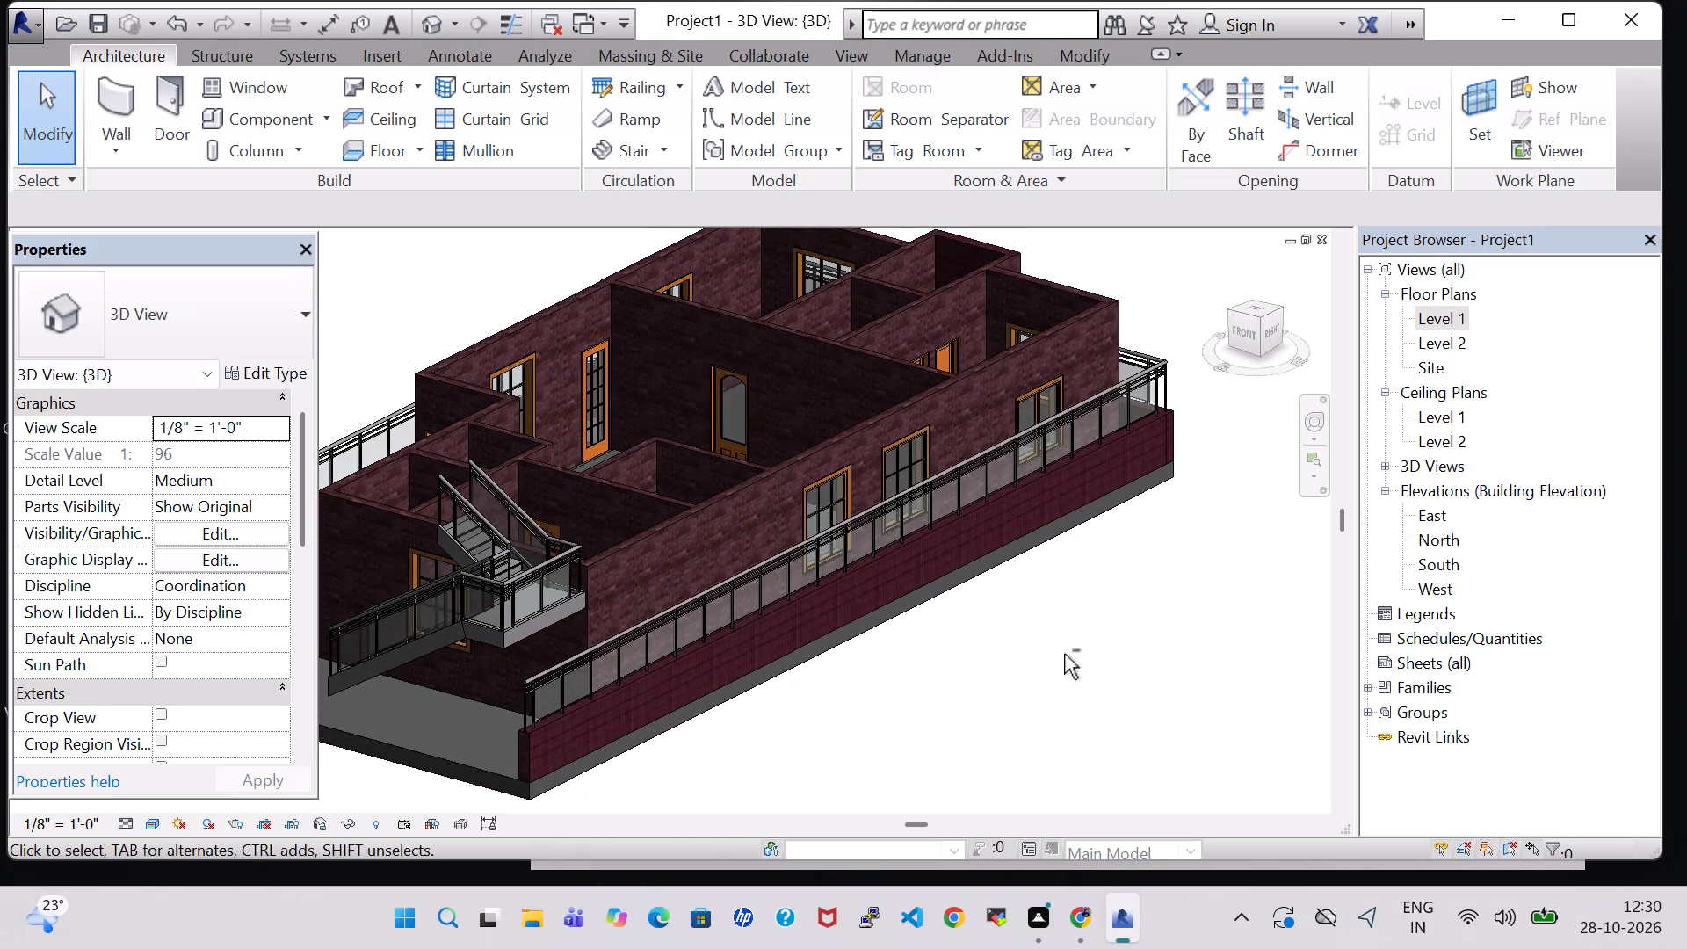
{"action": "middle_click_drag", "start_coordinate": [1064, 654], "coordinate": [1184, 622], "text": "shift"}
{"action": "middle_click_drag", "start_coordinate": [1184, 622], "coordinate": [1097, 603]}
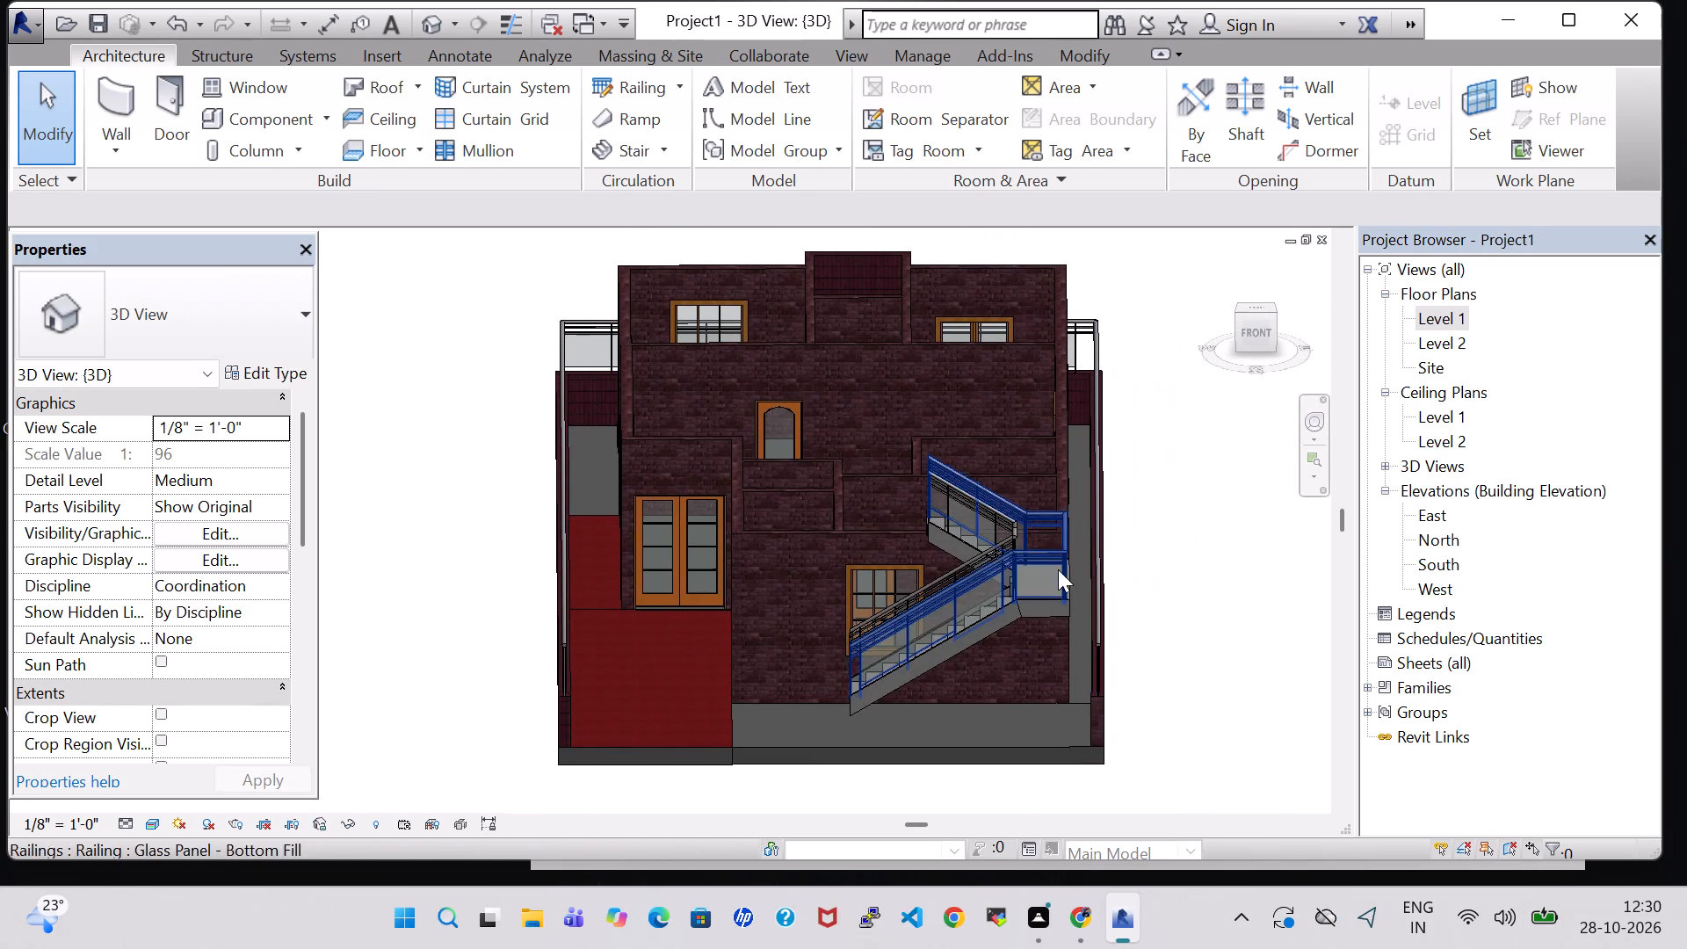
{"action": "middle_click_drag", "start_coordinate": [1167, 435], "coordinate": [1167, 490], "text": "shift"}
In the Level 1 floor plan, rename the north-west room as BED ROOM.
{"action": "double_click", "coordinate": [1444, 316]}
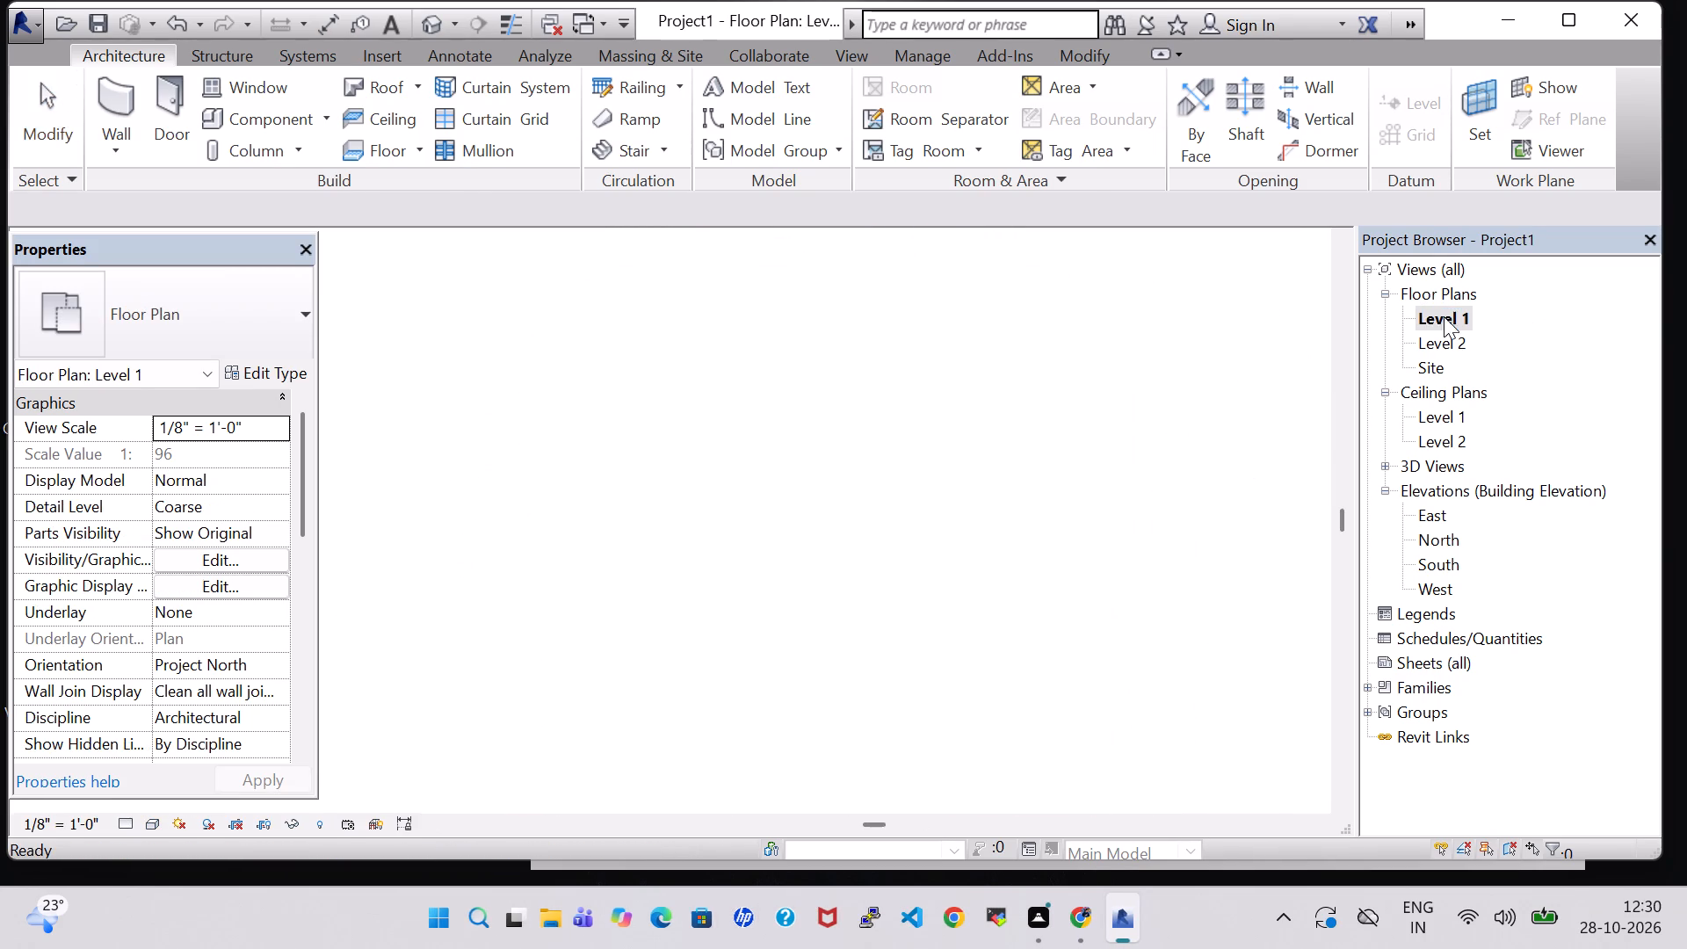
{"action": "scroll", "coordinate": [972, 507], "scroll_direction": "down", "scroll_amount": 3}
{"action": "middle_click_drag", "start_coordinate": [1172, 554], "coordinate": [1086, 375]}
{"action": "scroll", "coordinate": [1023, 422], "scroll_direction": "up", "scroll_amount": 2}
{"action": "middle_click_drag", "start_coordinate": [1023, 422], "coordinate": [1039, 370]}
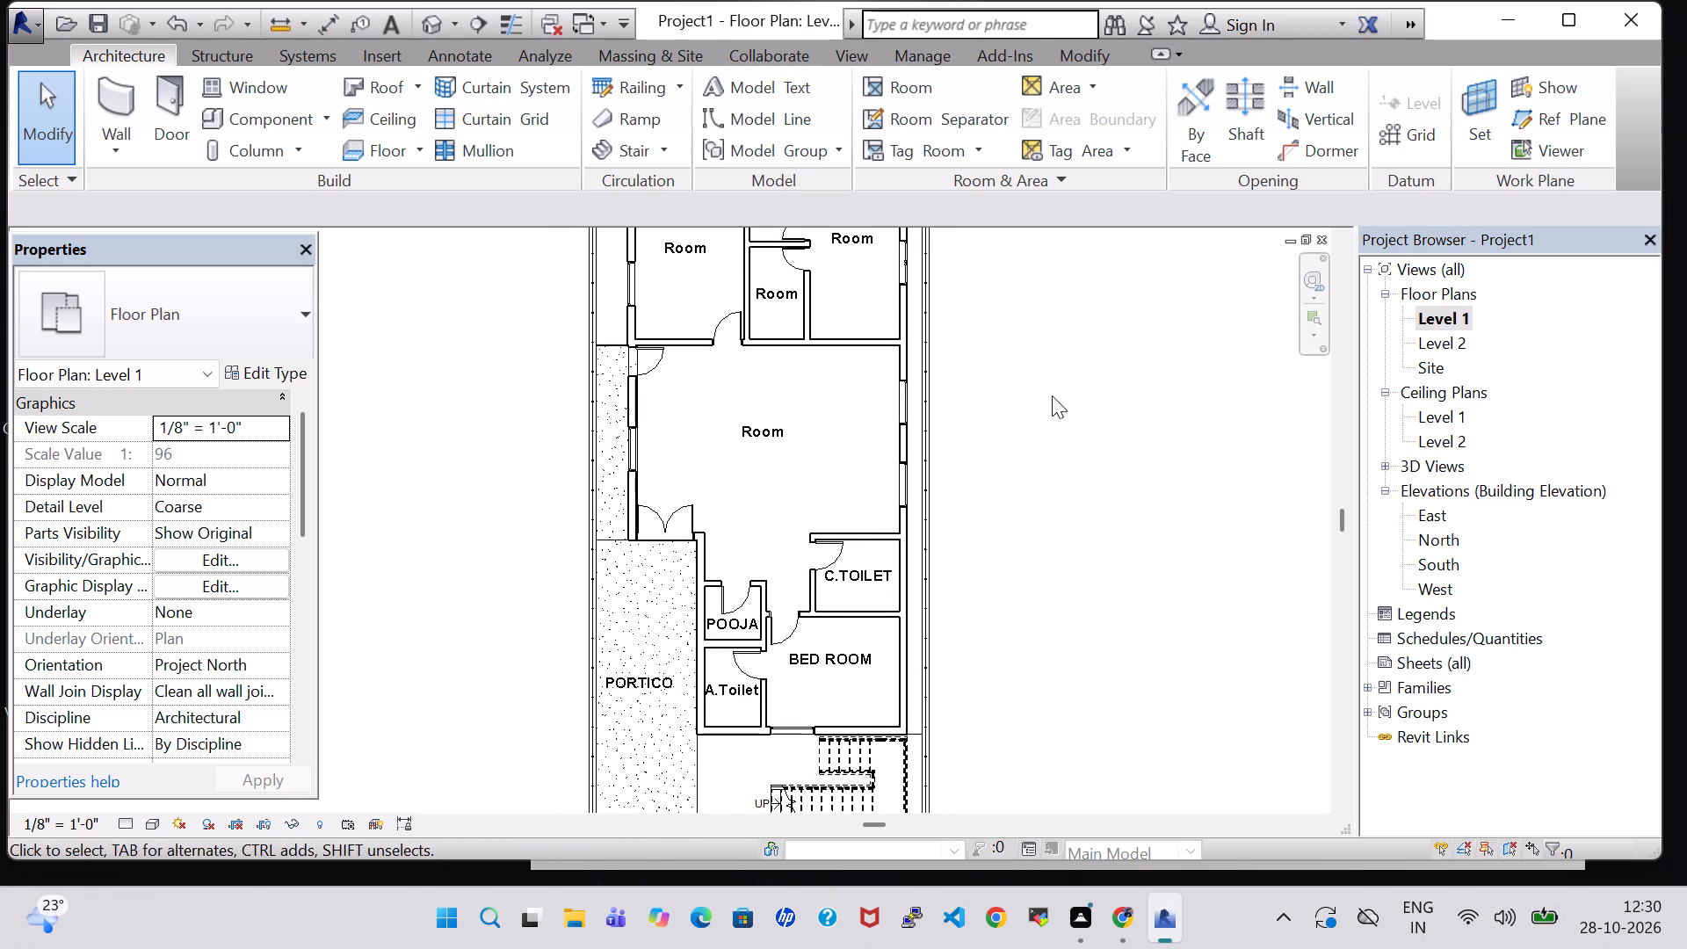
{"action": "scroll", "coordinate": [1066, 420], "scroll_direction": "down", "scroll_amount": 1}
{"action": "middle_click", "coordinate": [1082, 500]}
{"action": "middle_click", "coordinate": [1082, 500]}
{"action": "scroll", "coordinate": [1082, 500], "scroll_direction": "down", "scroll_amount": 1}
{"action": "scroll", "coordinate": [829, 426], "scroll_direction": "up", "scroll_amount": 5}
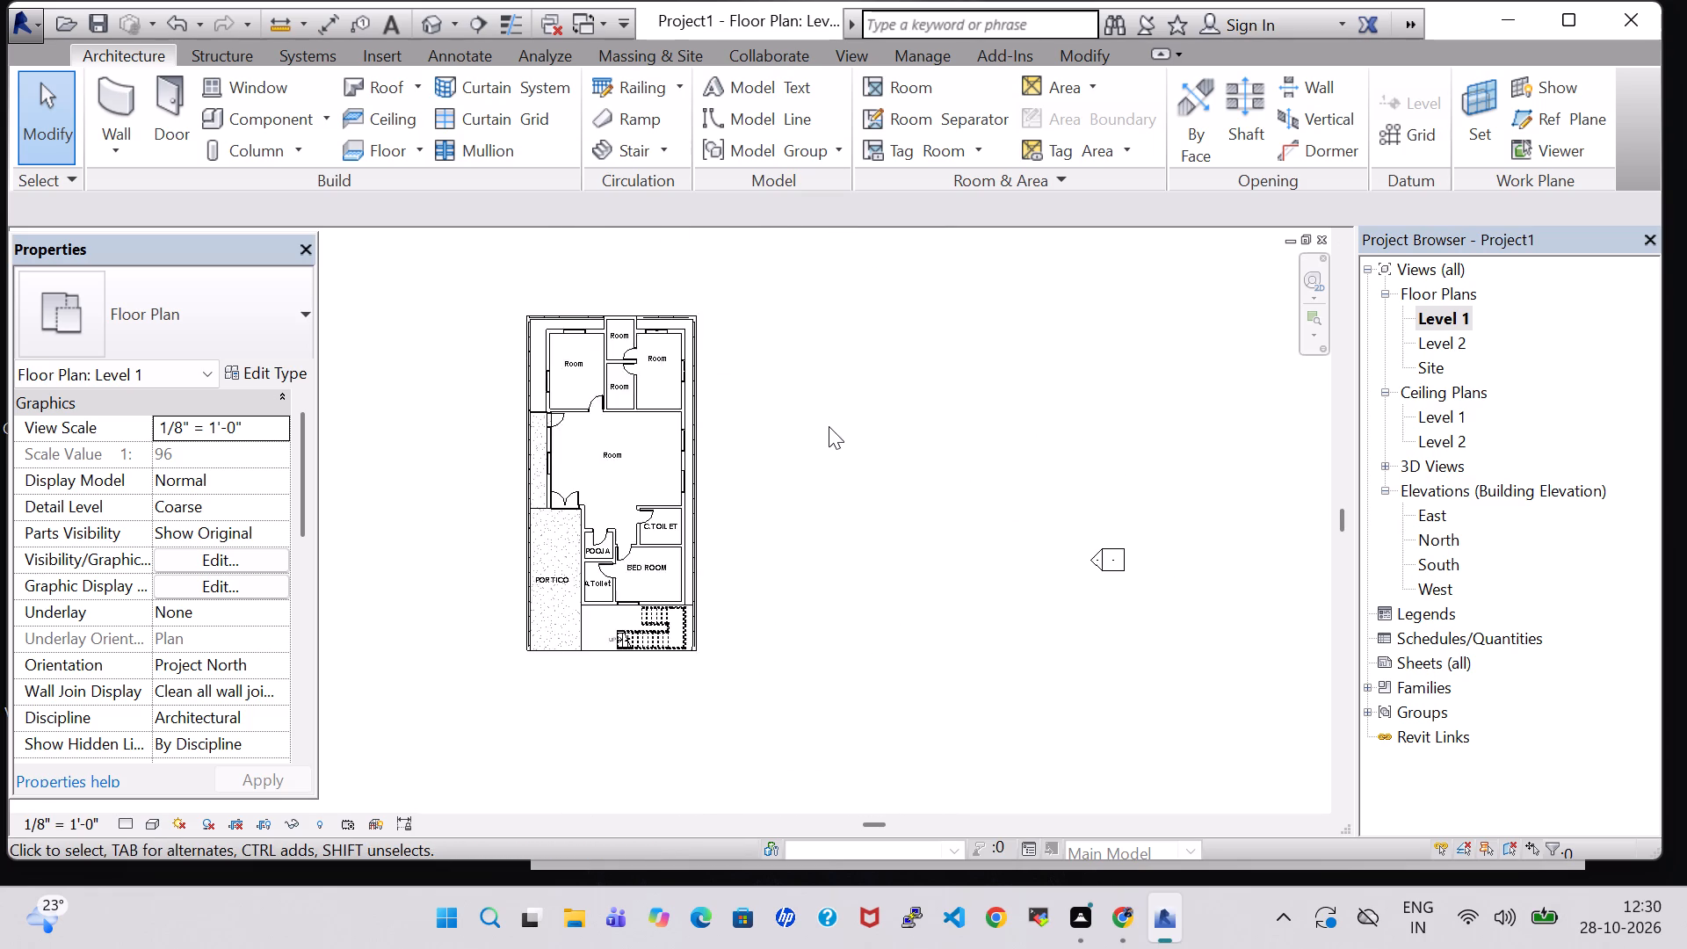
{"action": "scroll", "coordinate": [829, 426], "scroll_direction": "up", "scroll_amount": 3}
{"action": "middle_click_drag", "start_coordinate": [843, 426], "coordinate": [1059, 427]}
{"action": "scroll", "coordinate": [1059, 427], "scroll_direction": "down", "scroll_amount": 1}
{"action": "middle_click_drag", "start_coordinate": [1035, 431], "coordinate": [1097, 420]}
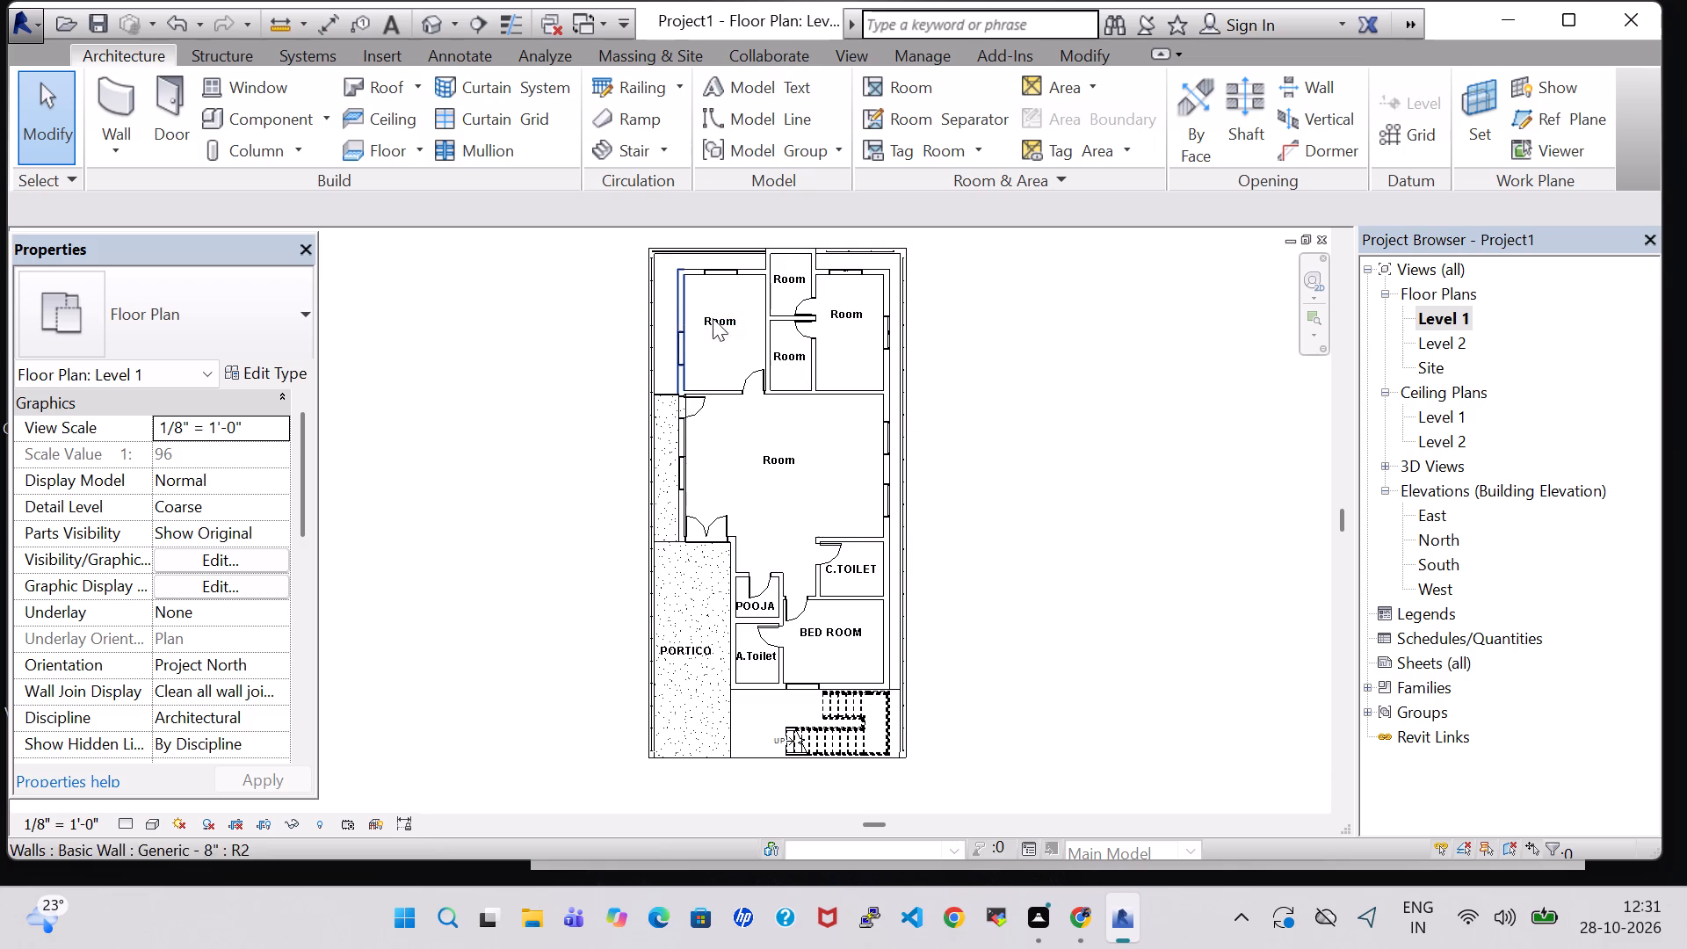
{"action": "double_click", "coordinate": [737, 328]}
{"action": "key", "text": "BackSpace"}
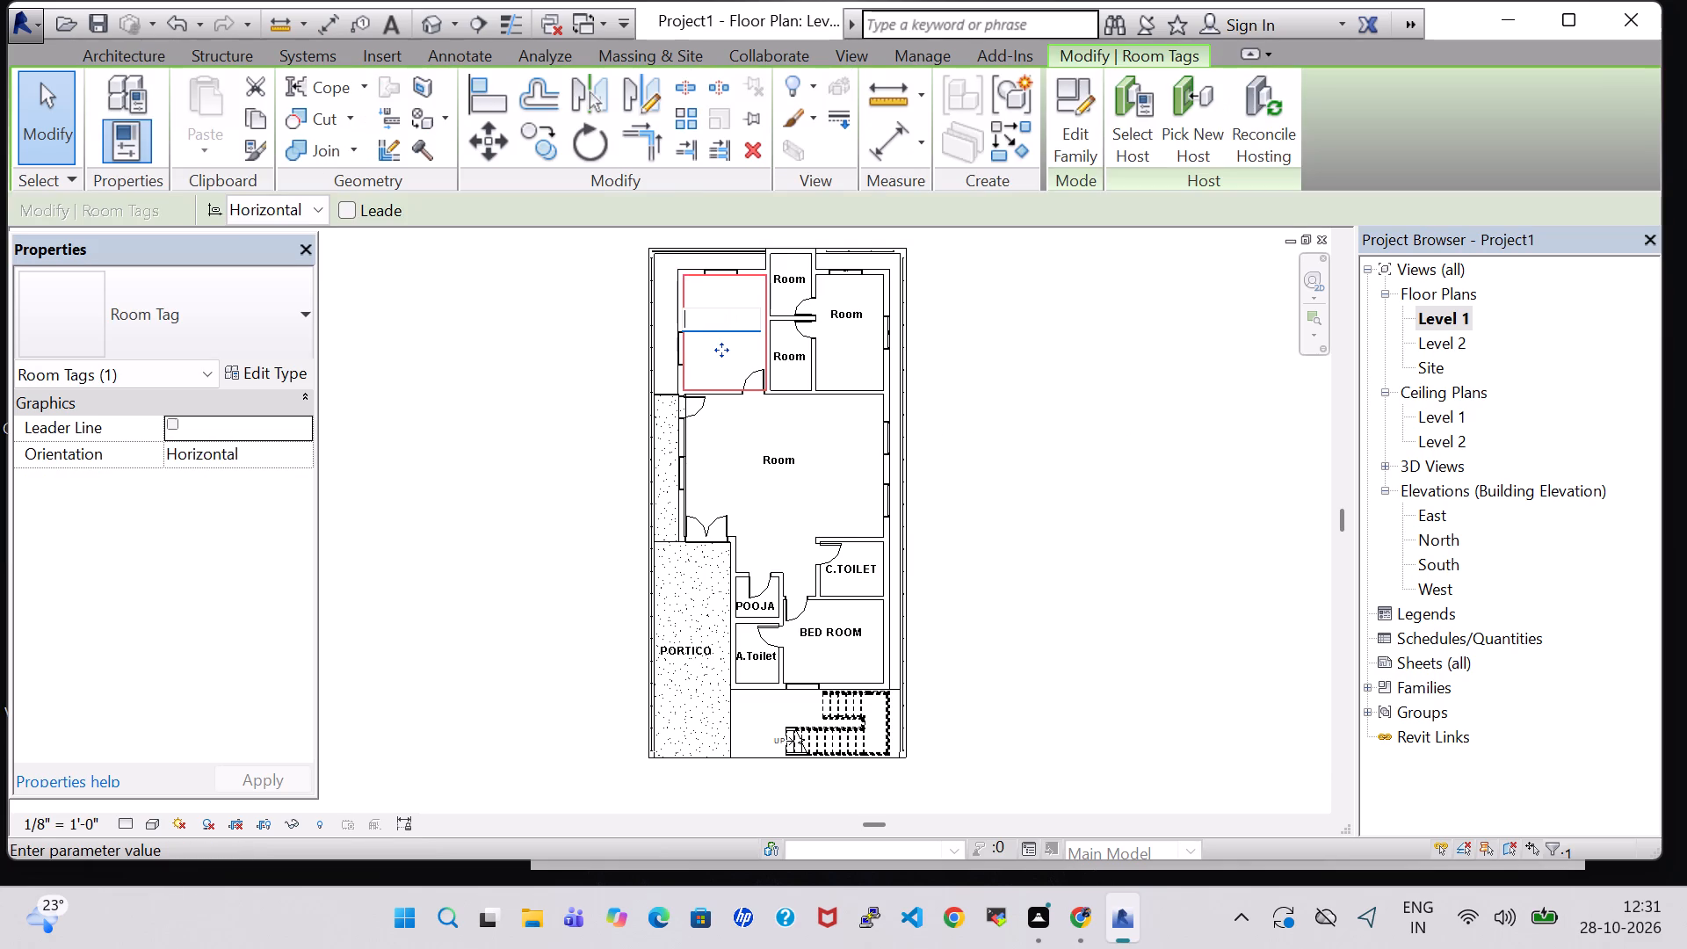
{"action": "type", "text": "bed"}
{"action": "key", "text": "BackSpace"}
{"action": "key", "text": "BackSpace"}
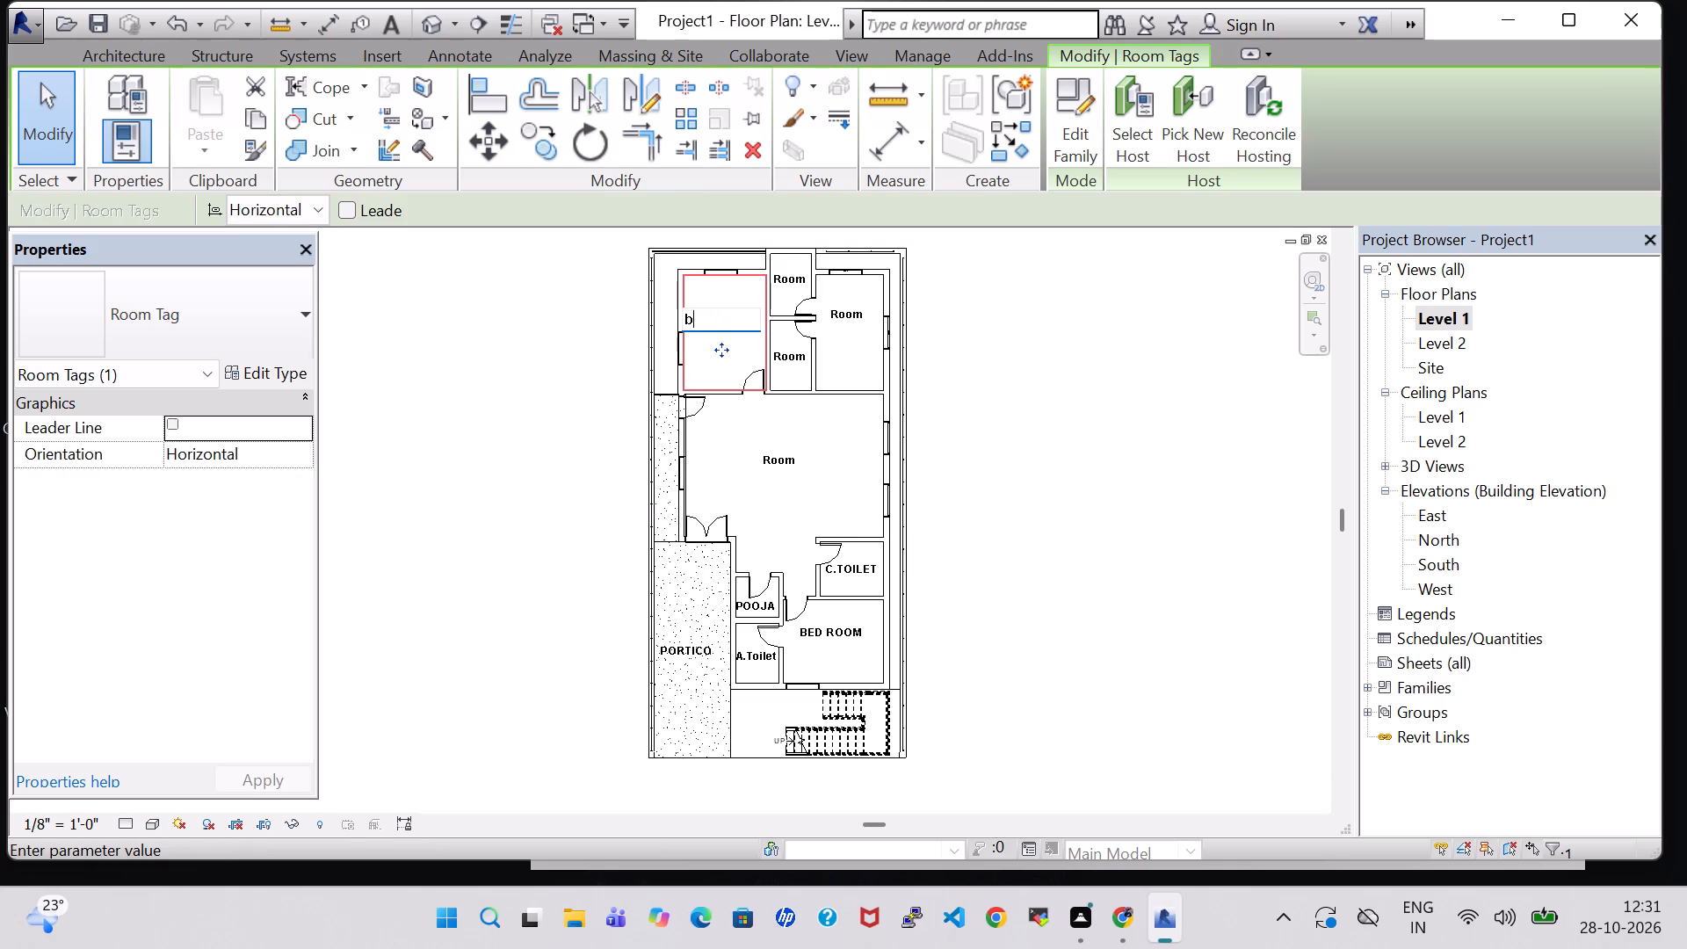
{"action": "key", "text": "BackSpace"}
{"action": "type", "text": "BED ROOM"}
{"action": "key", "text": "Return"}
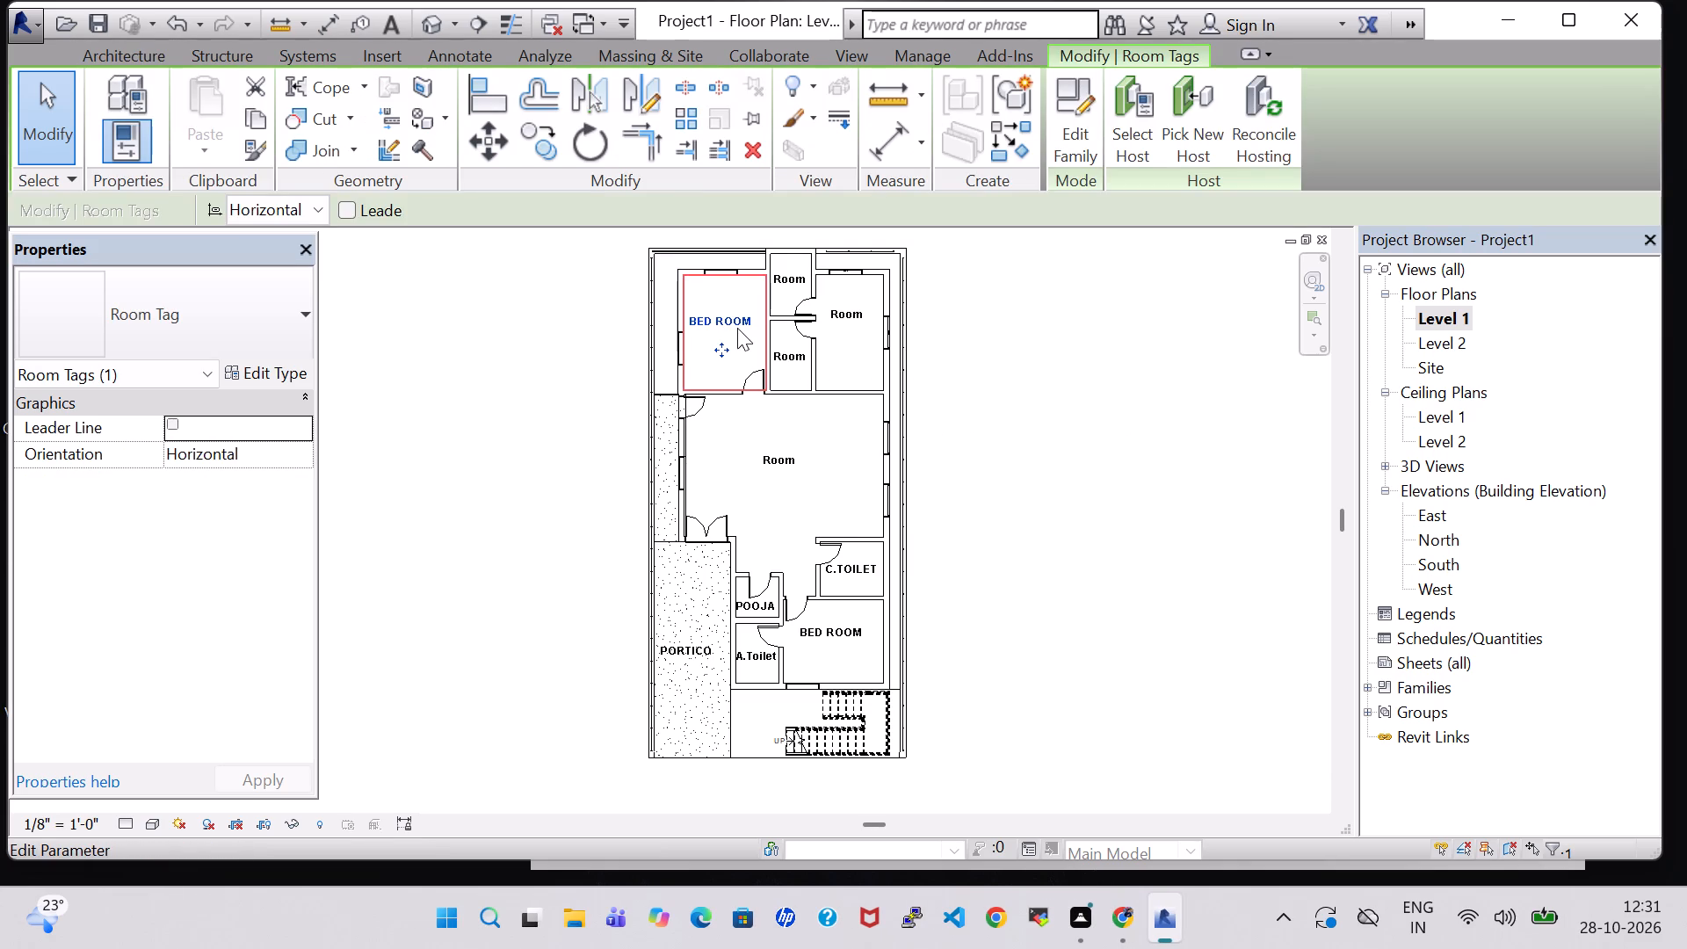
Rename the large central room as LIVING/DINNING.
{"action": "scroll", "coordinate": [1032, 376], "scroll_direction": "up", "scroll_amount": 3}
{"action": "double_click", "coordinate": [661, 505]}
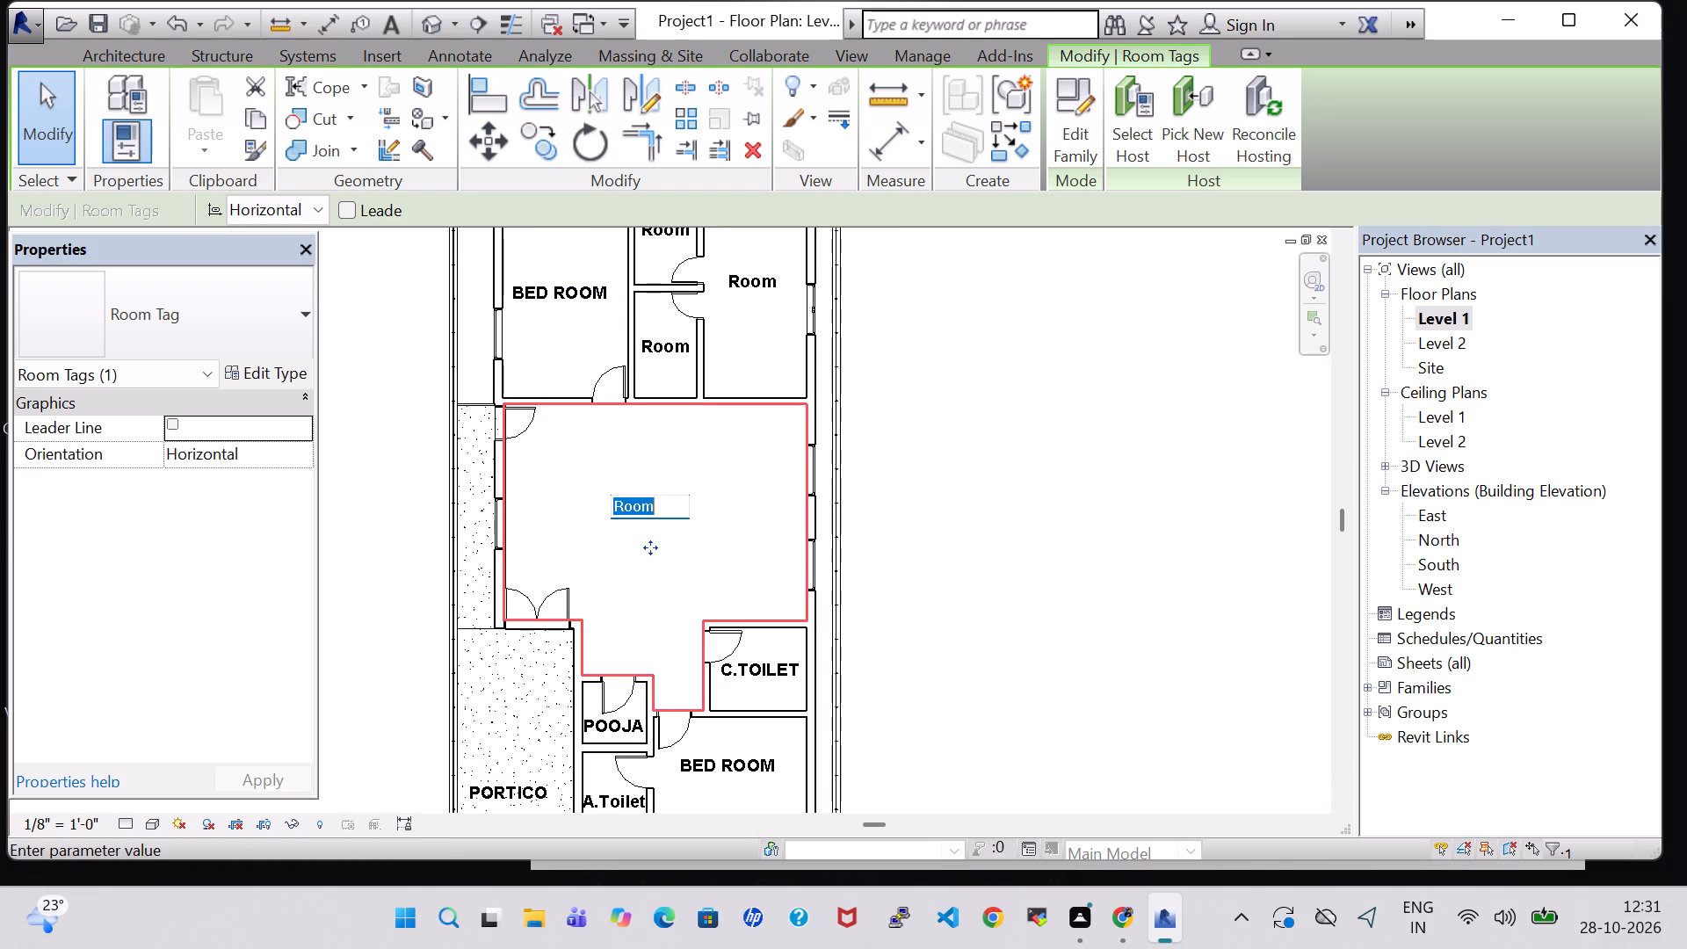
{"action": "key", "text": "BackSpace"}
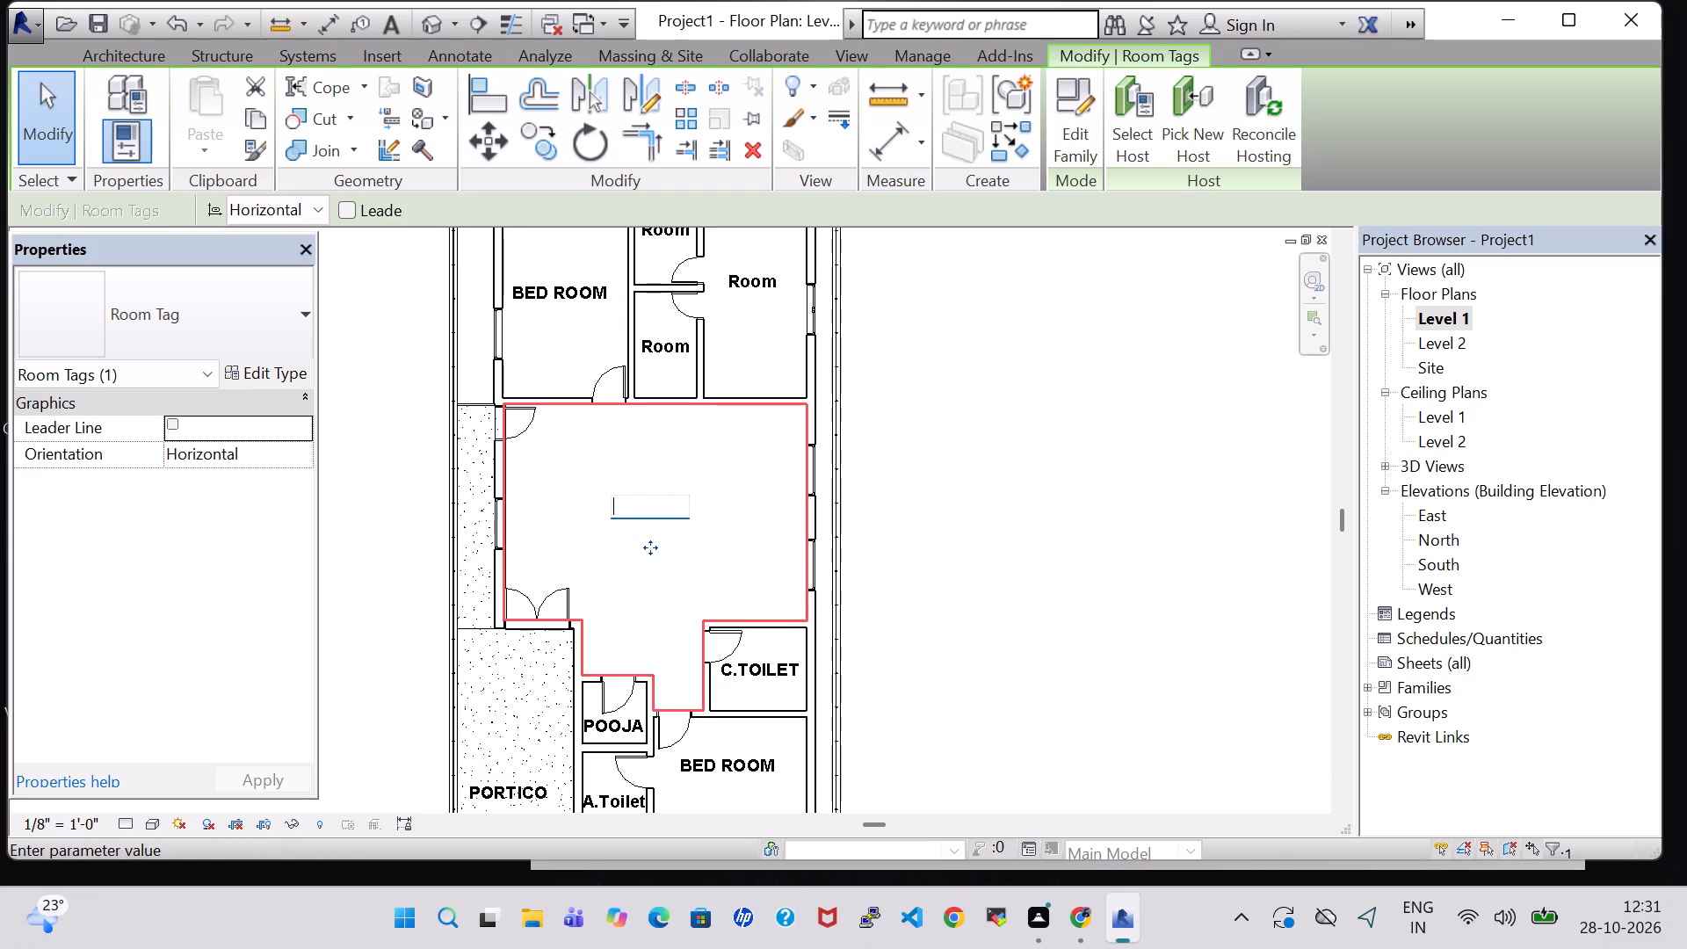
{"action": "type", "text": "LIVING"}
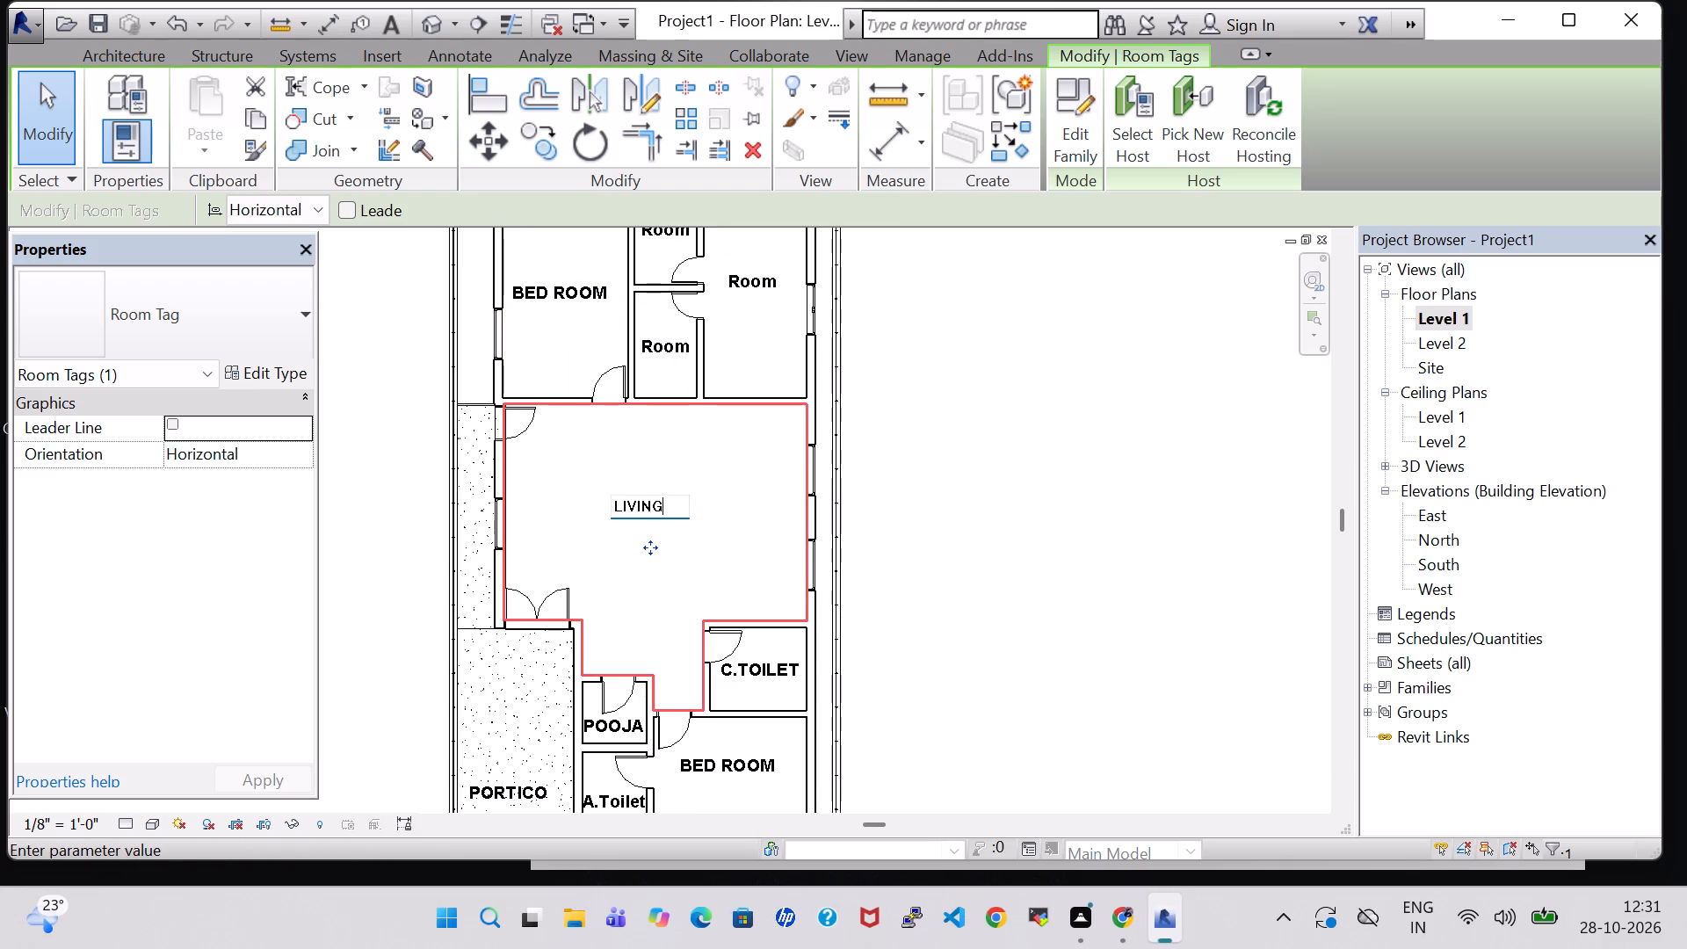
{"action": "type", "text": "/DI"}
{"action": "type", "text": "NNING"}
{"action": "key", "text": "Return"}
{"action": "left_click", "coordinate": [1075, 420]}
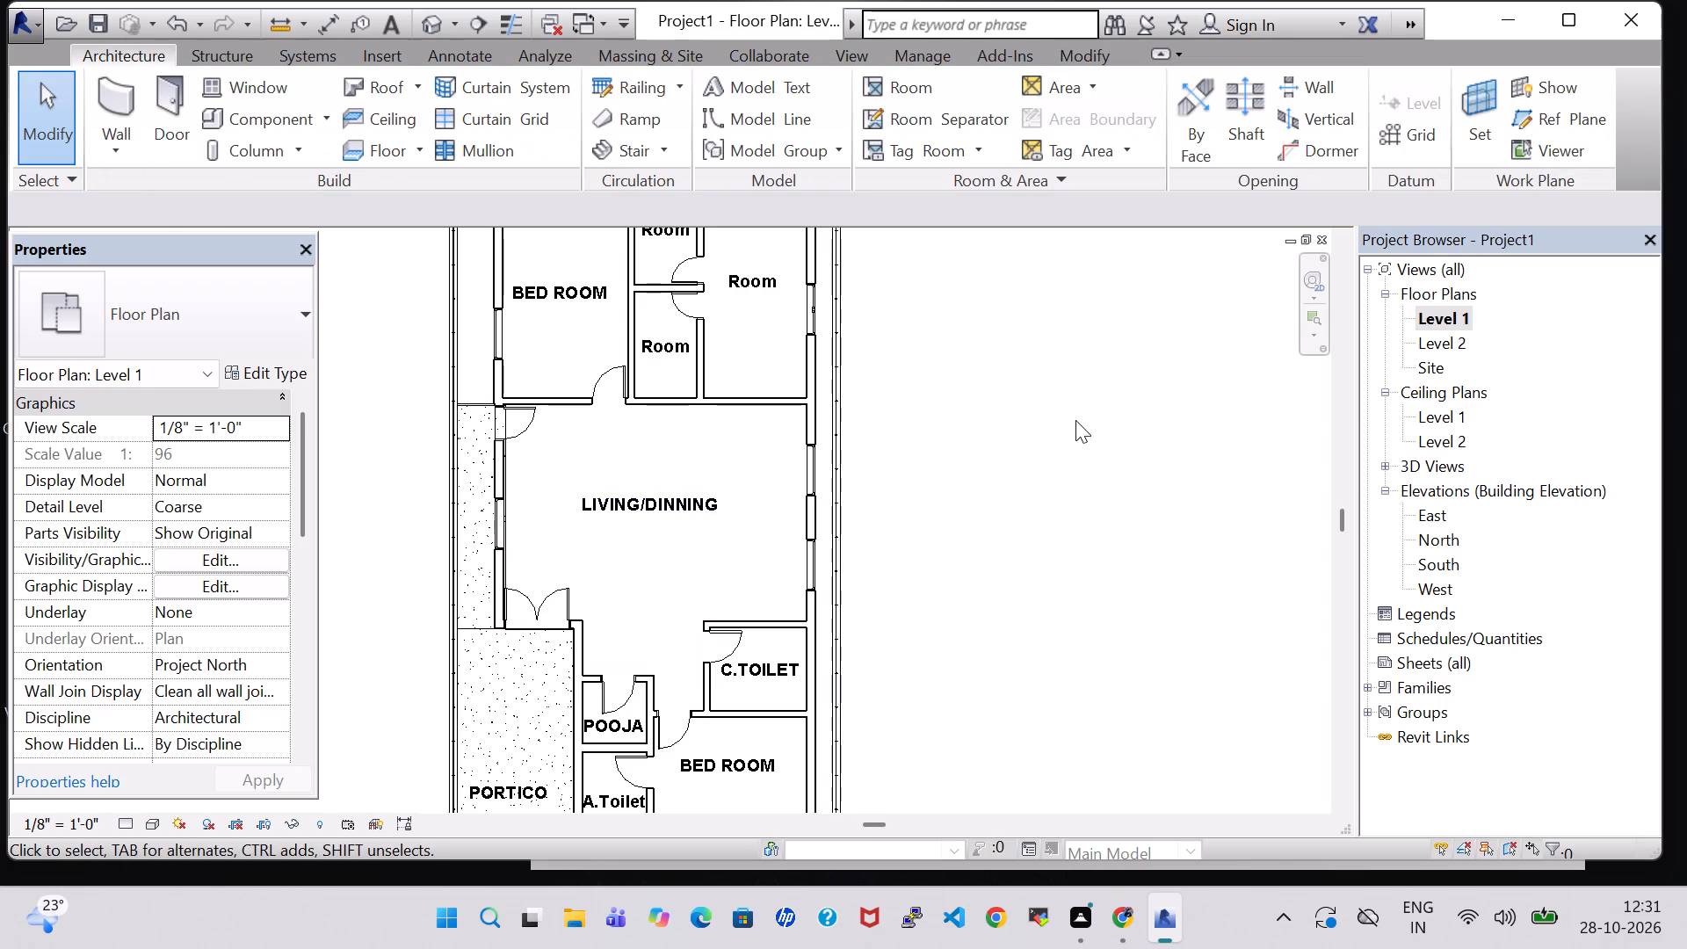
Rename the north-east room as KITCHEN.
{"action": "double_click", "coordinate": [742, 279]}
{"action": "key", "text": "BackSpace"}
{"action": "type", "text": "KITCHEN"}
{"action": "key", "text": "Return"}
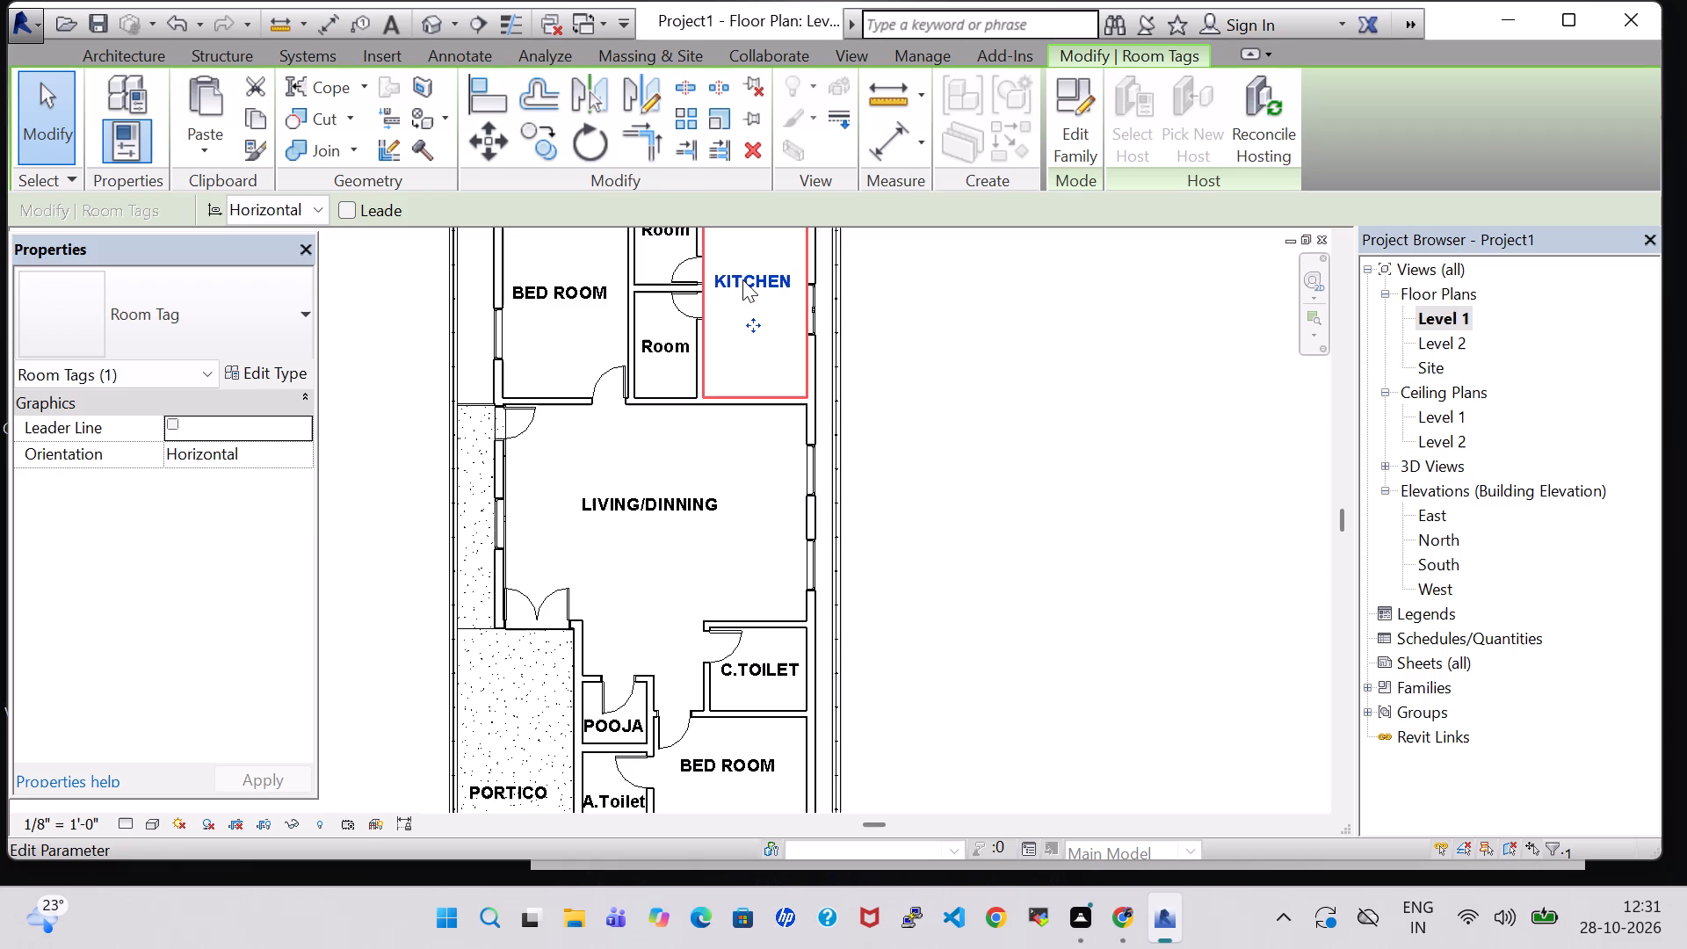
{"action": "left_click", "coordinate": [1190, 366]}
Rename the small room between the north bedroom and the kitchen, next to the living area, as STORE.
{"action": "double_click", "coordinate": [670, 345]}
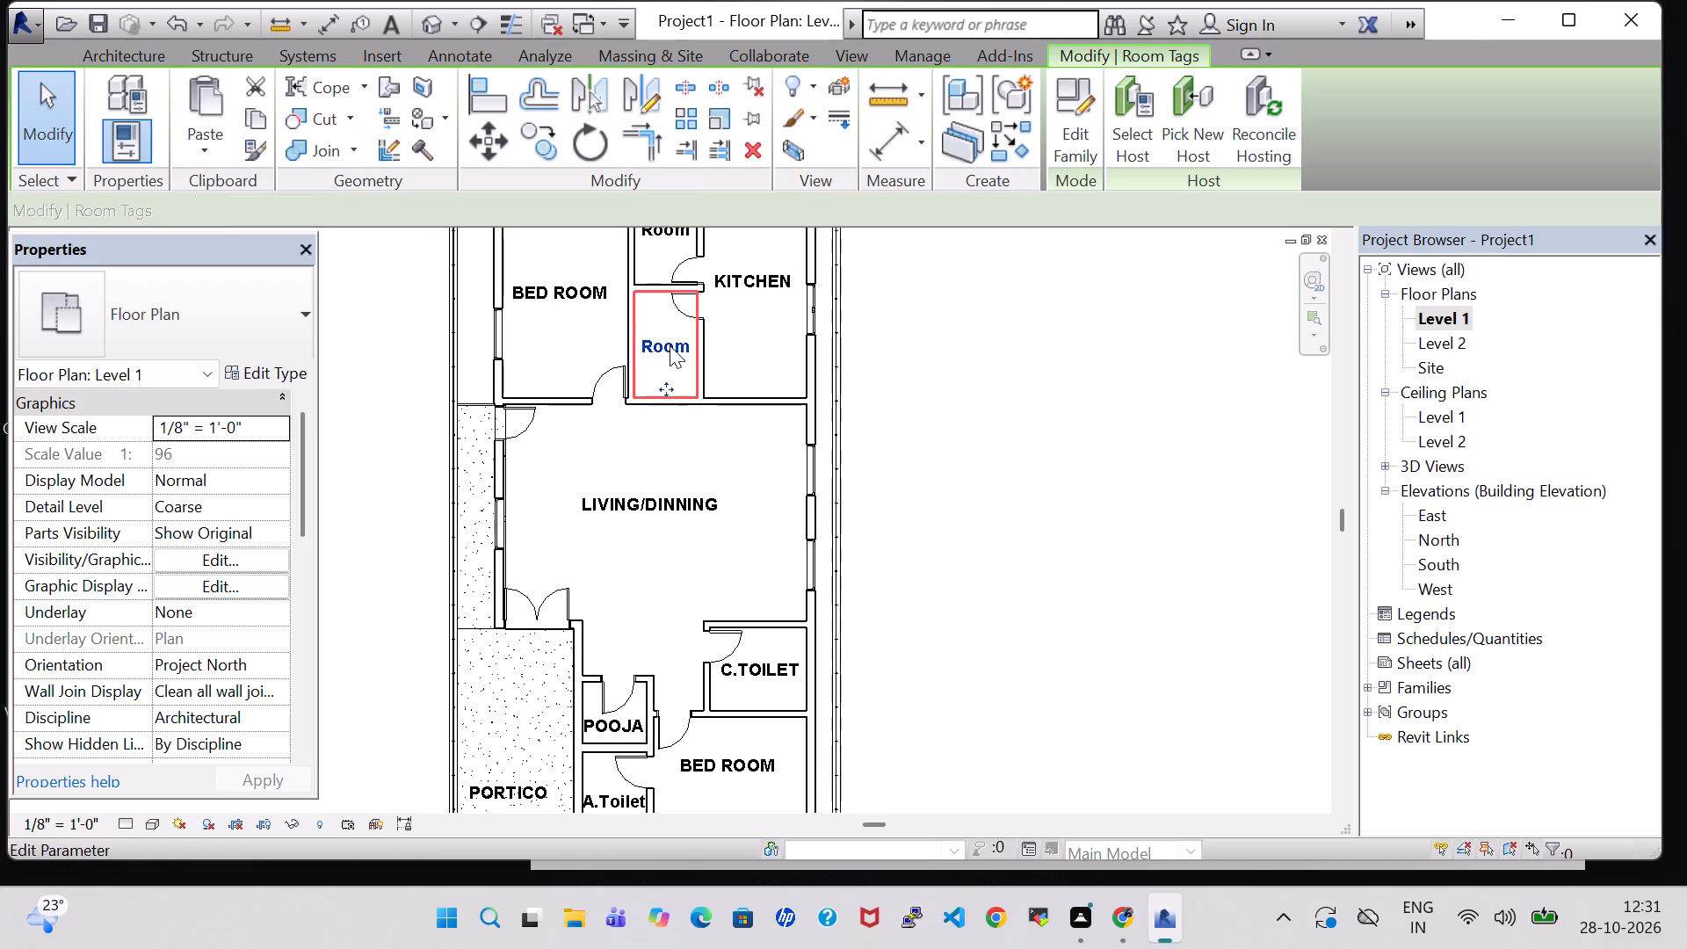
{"action": "key", "text": "BackSpace"}
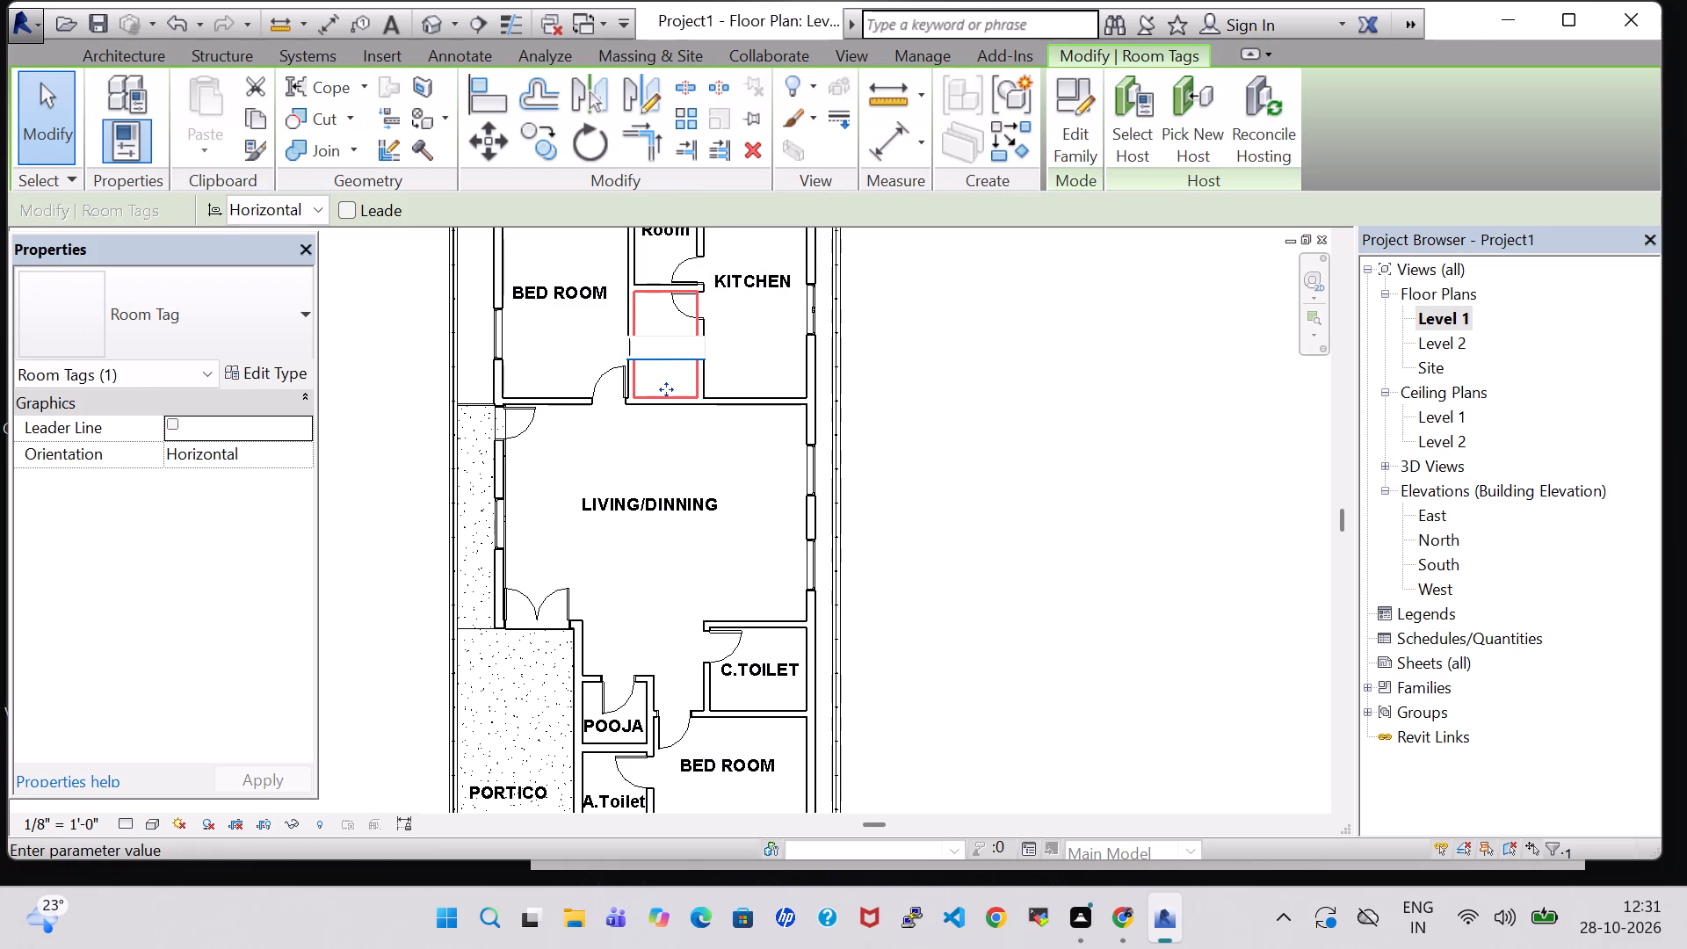
{"action": "type", "text": "STORE"}
{"action": "key", "text": "Return"}
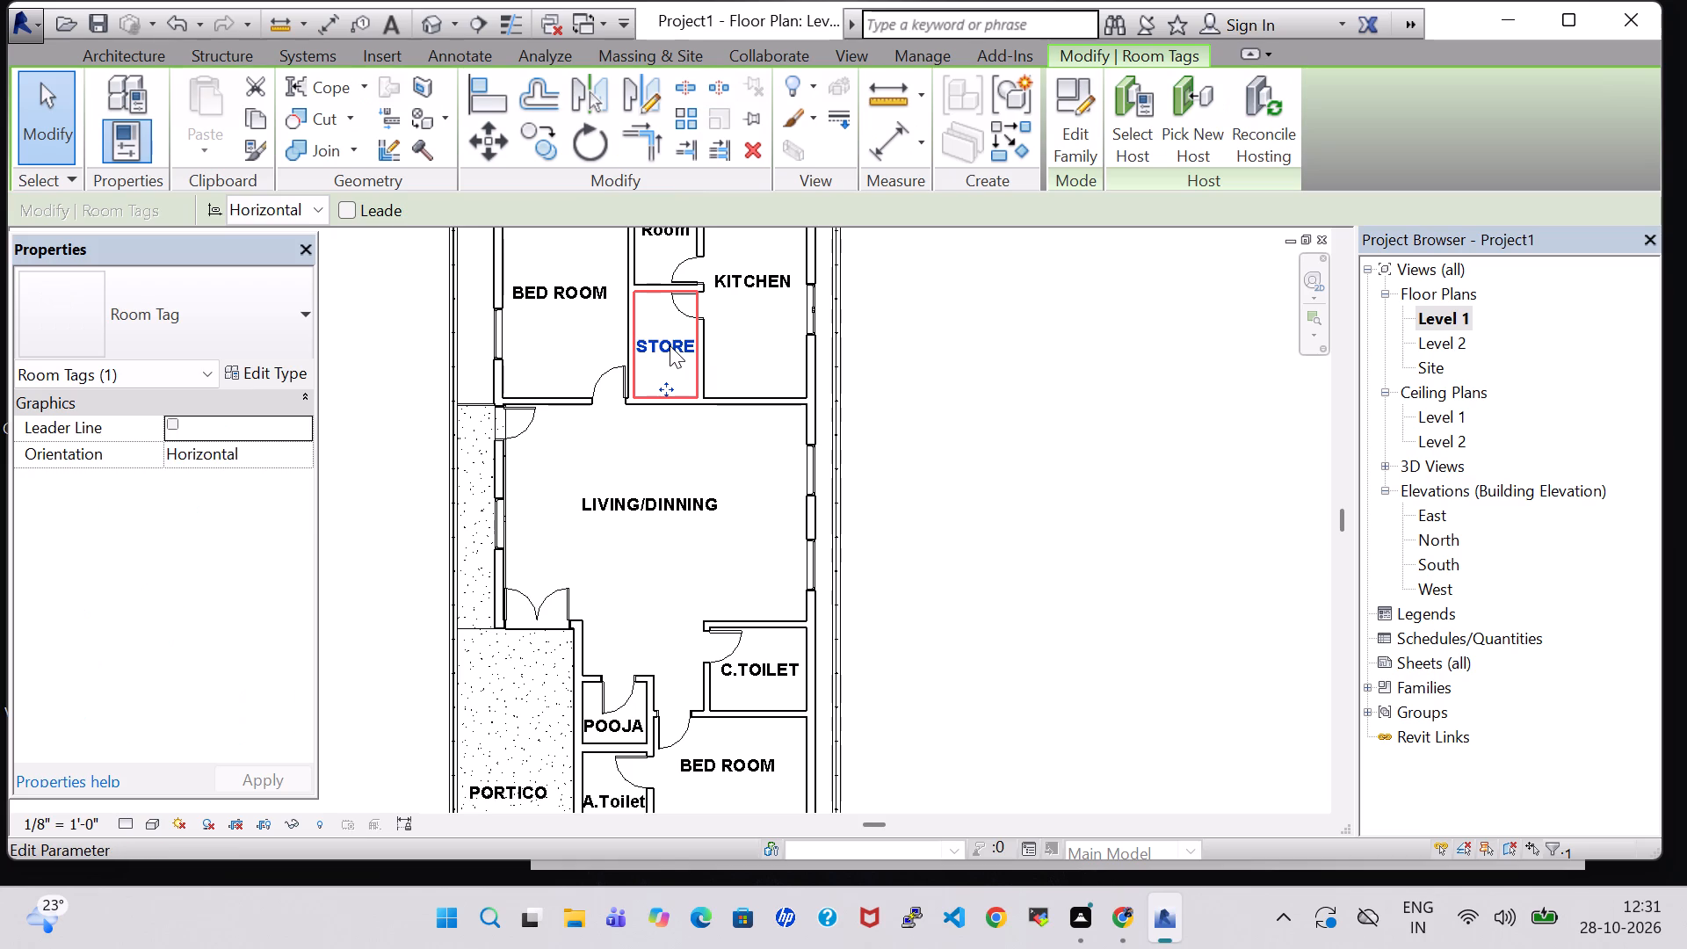
Rename the small room north of the store as UTILITY.
{"action": "middle_click_drag", "start_coordinate": [1142, 352], "coordinate": [1172, 484]}
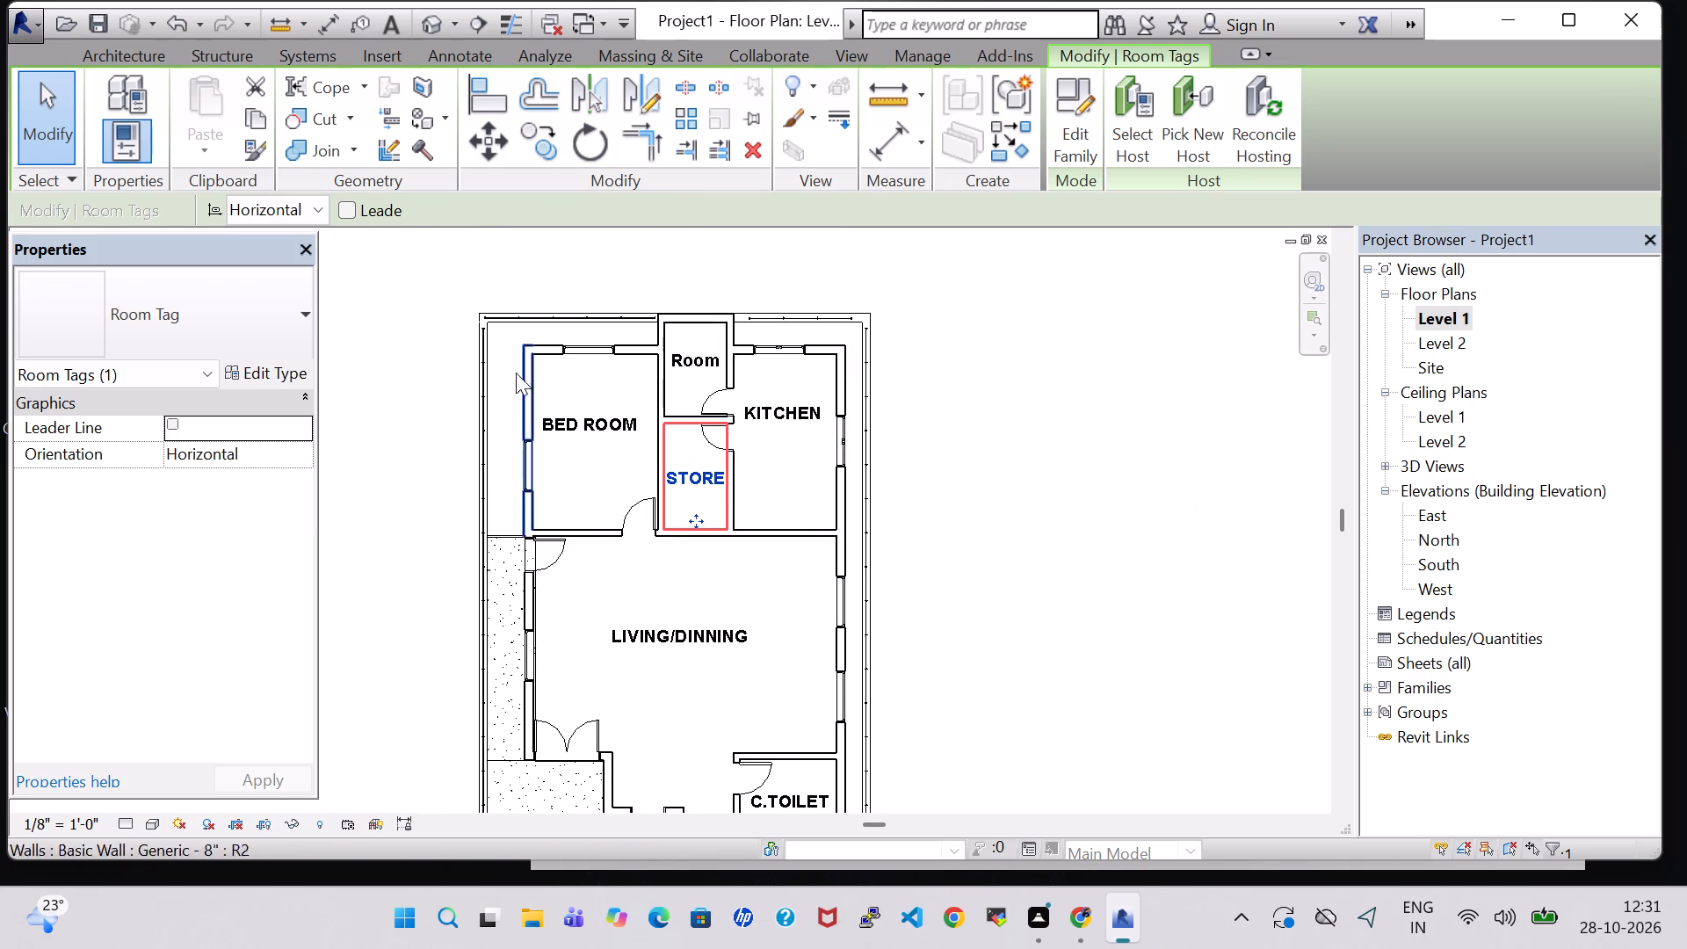
{"action": "double_click", "coordinate": [715, 363]}
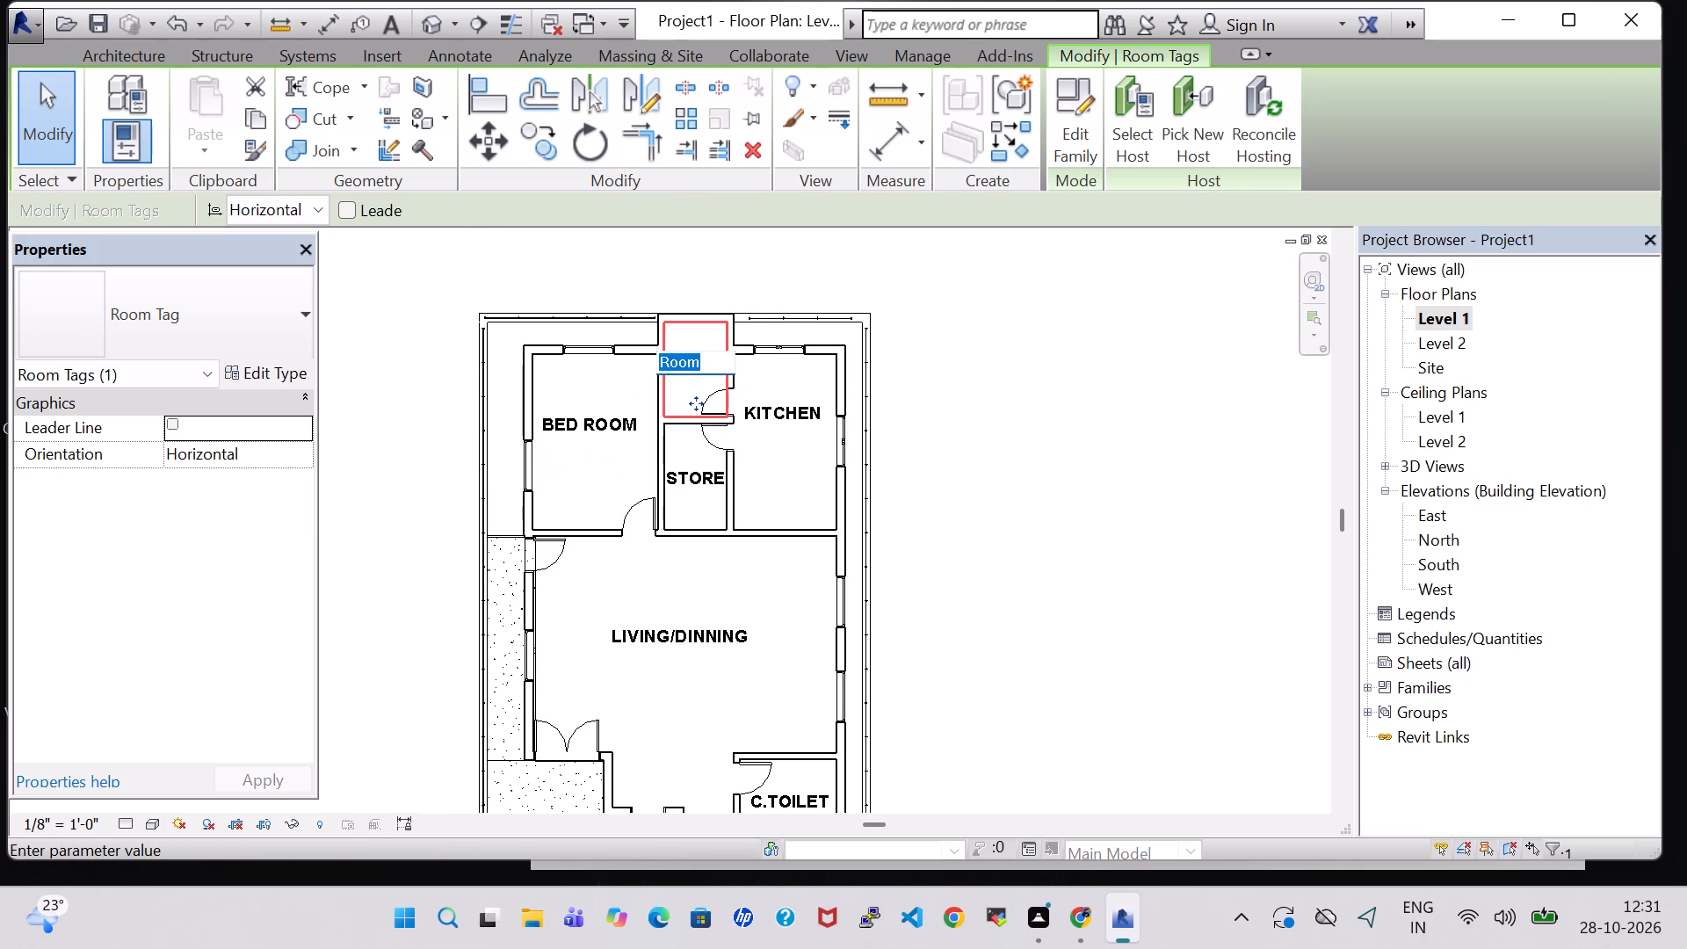
{"action": "key", "text": "BackSpace"}
{"action": "type", "text": "UTILITY"}
{"action": "key", "text": "Return"}
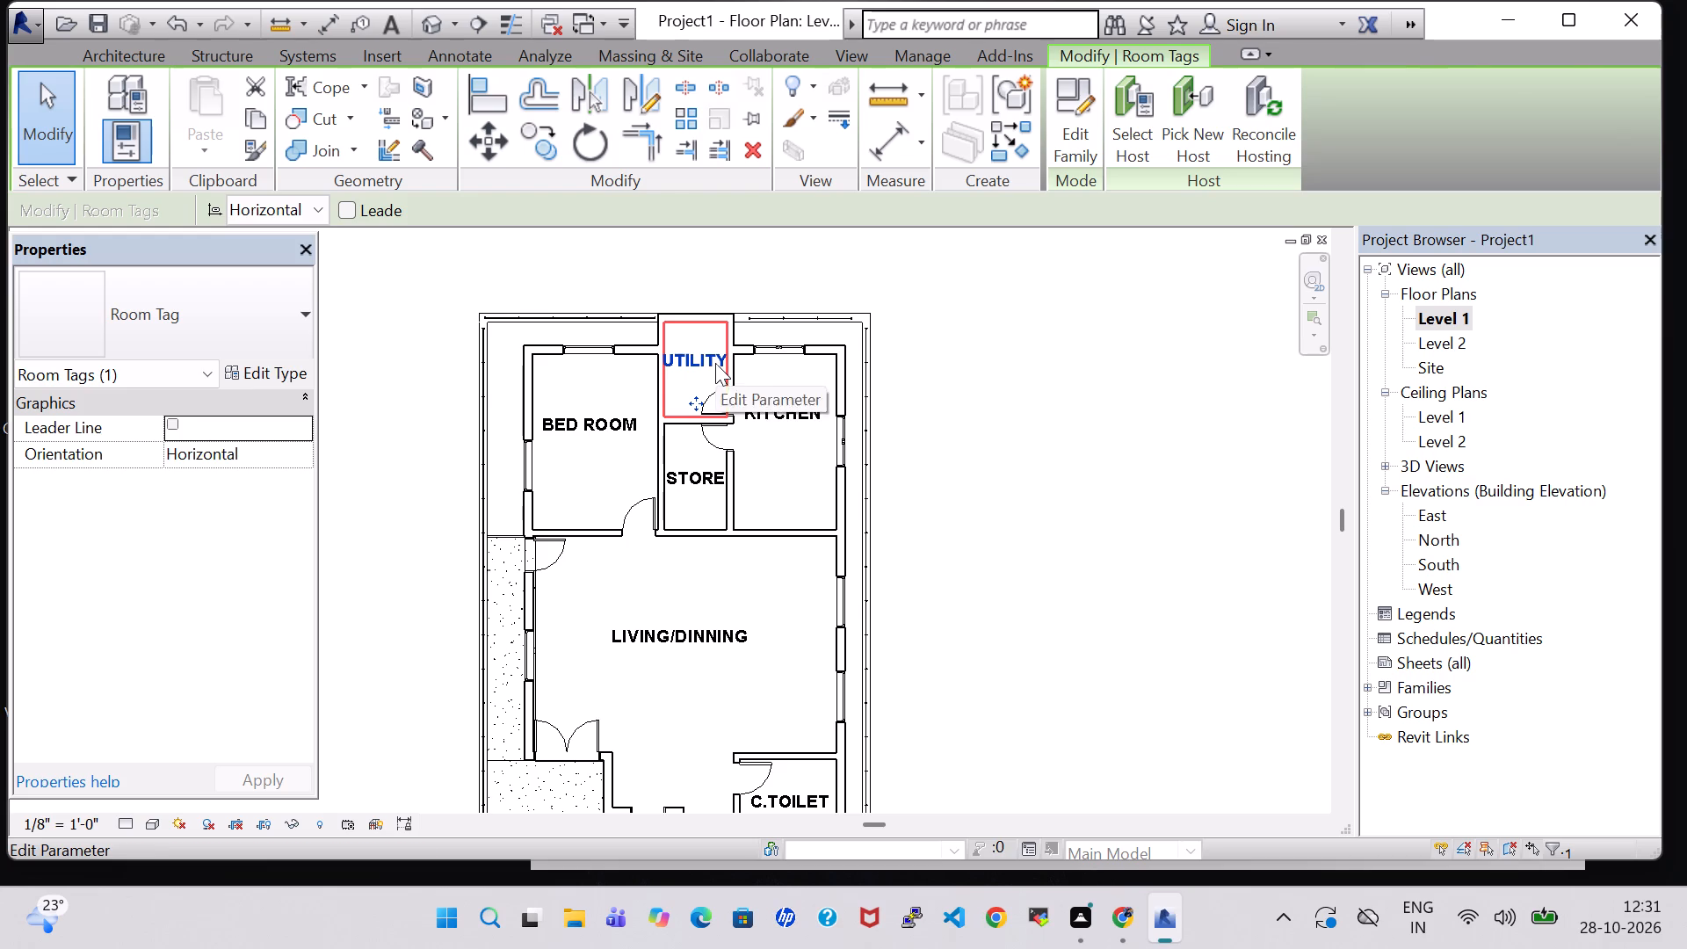
{"action": "left_click", "coordinate": [1198, 496]}
Start a roof by footprint moved to Level 2, with slope definition turned off for its boundary.
{"action": "scroll", "coordinate": [1087, 442], "scroll_direction": "down", "scroll_amount": 2}
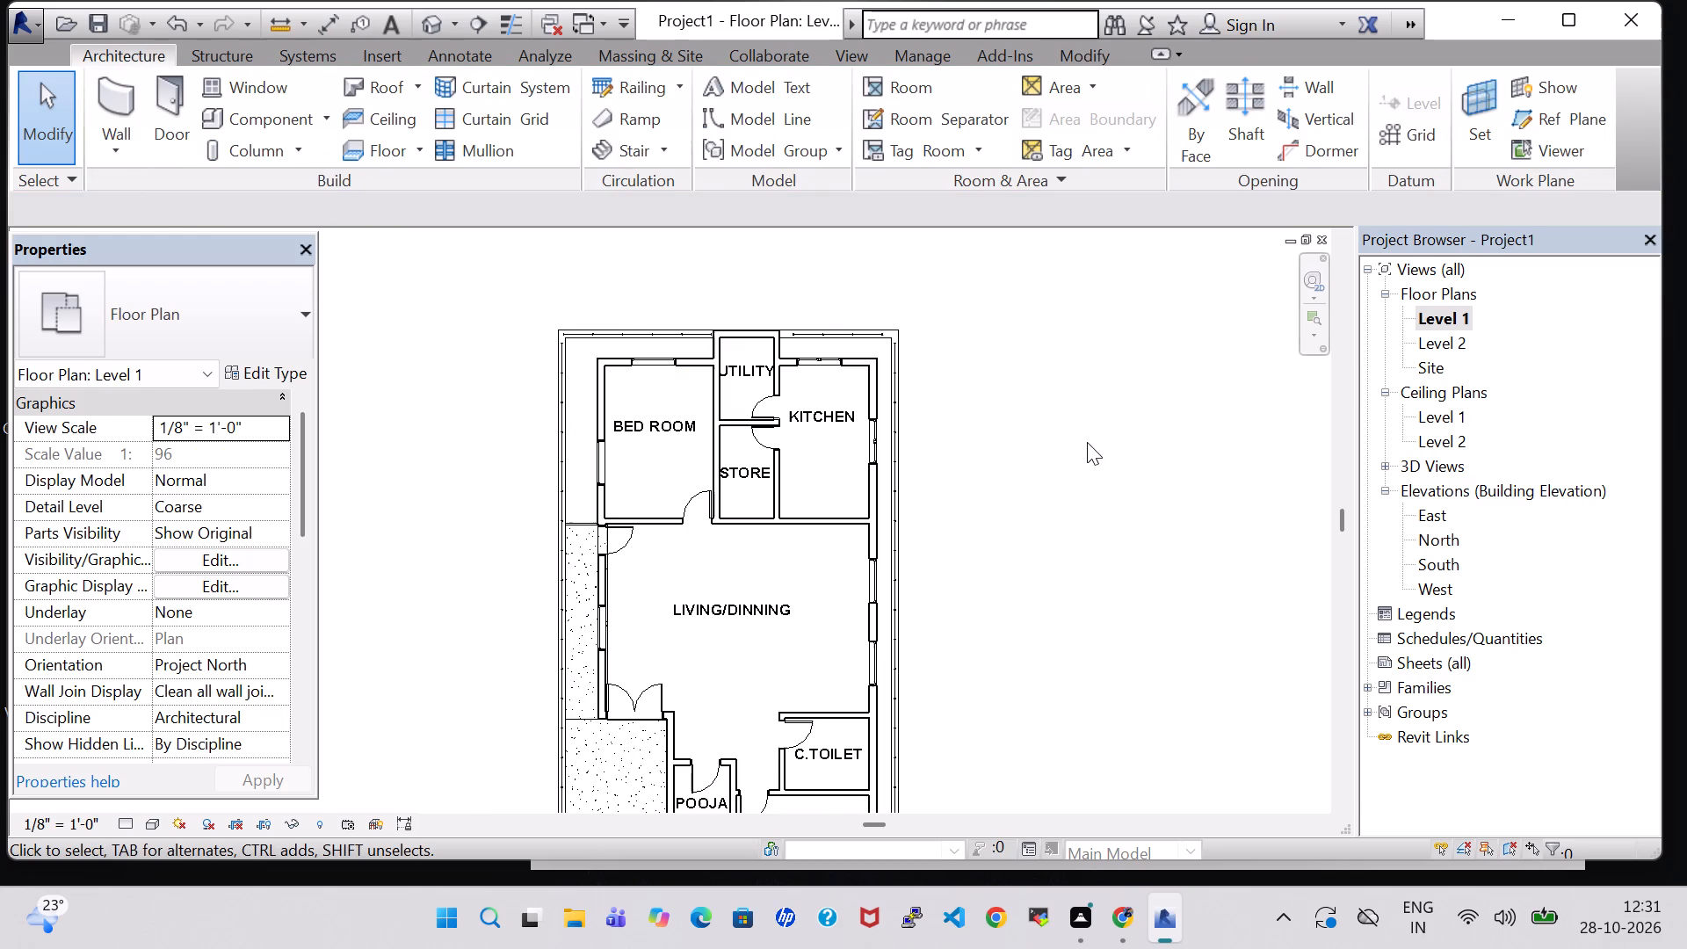
{"action": "middle_click_drag", "start_coordinate": [1087, 442], "coordinate": [1081, 405]}
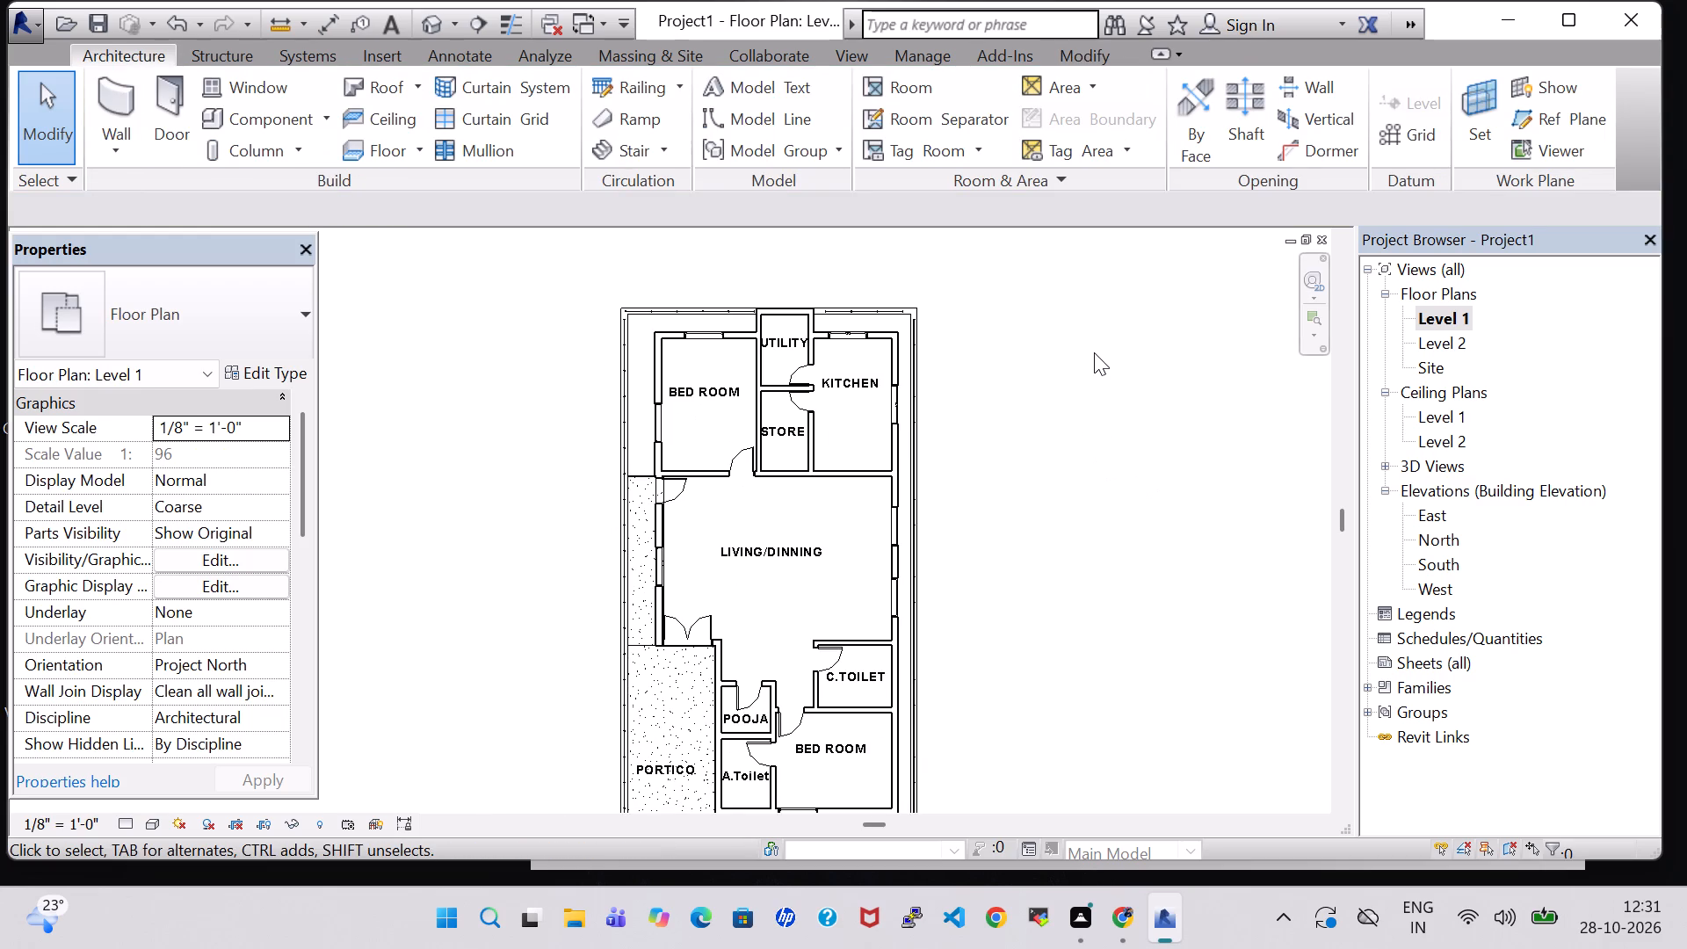
{"action": "middle_click_drag", "start_coordinate": [1108, 395], "coordinate": [1094, 373]}
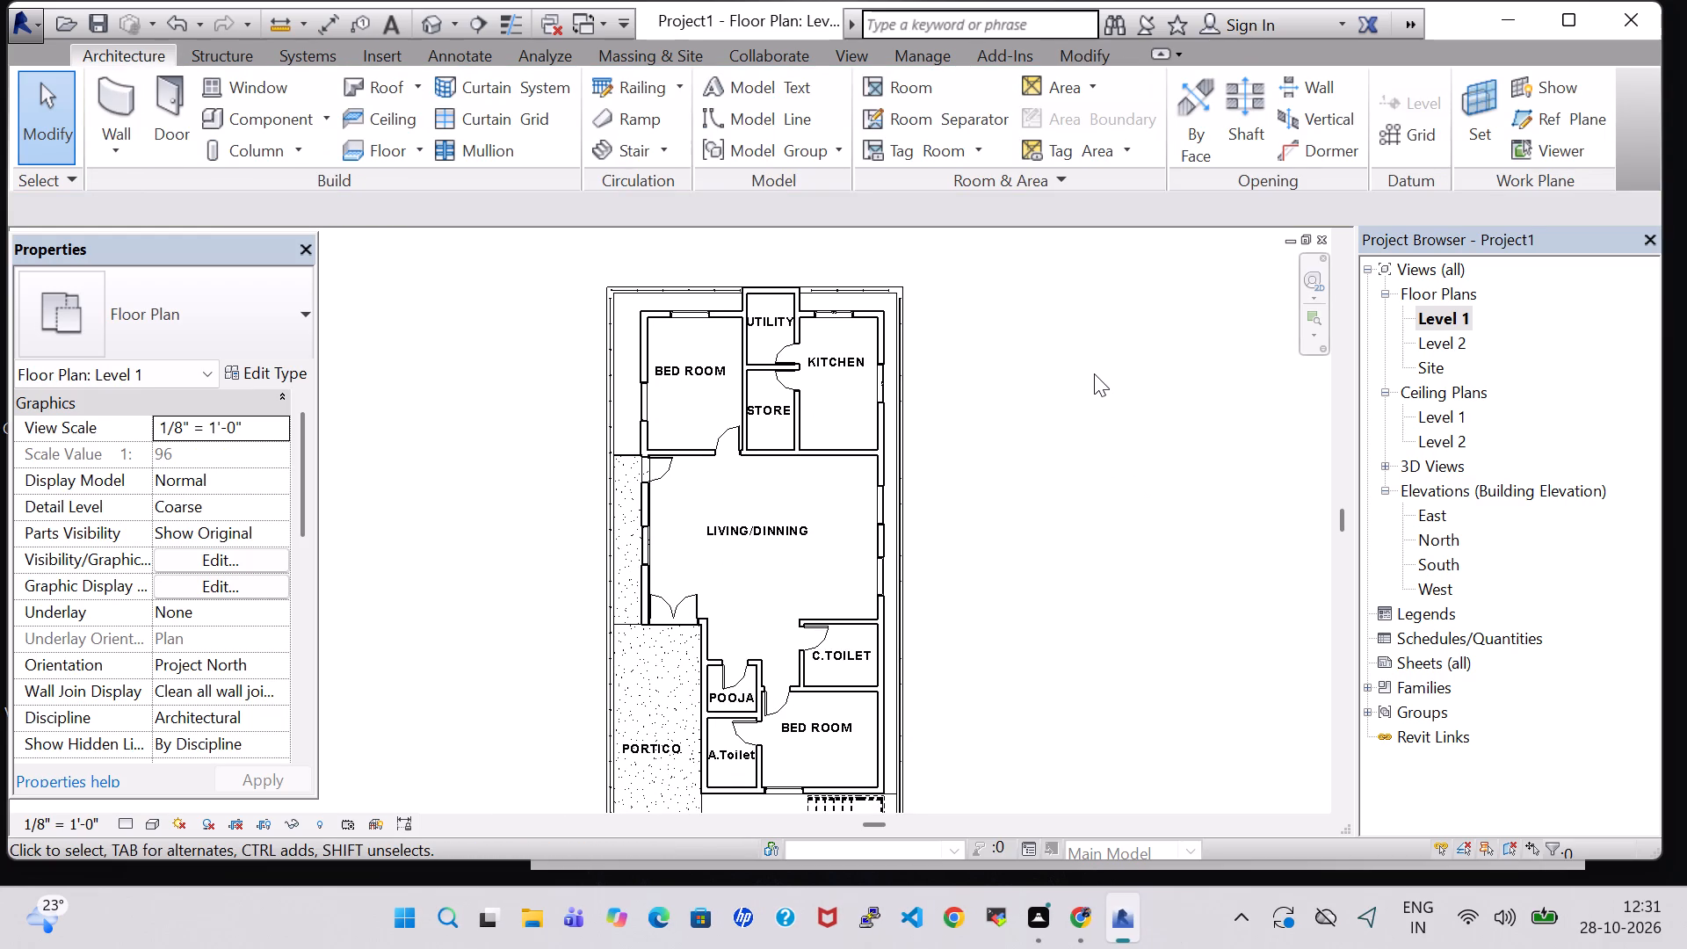
{"action": "middle_click_drag", "start_coordinate": [1124, 486], "coordinate": [1119, 395]}
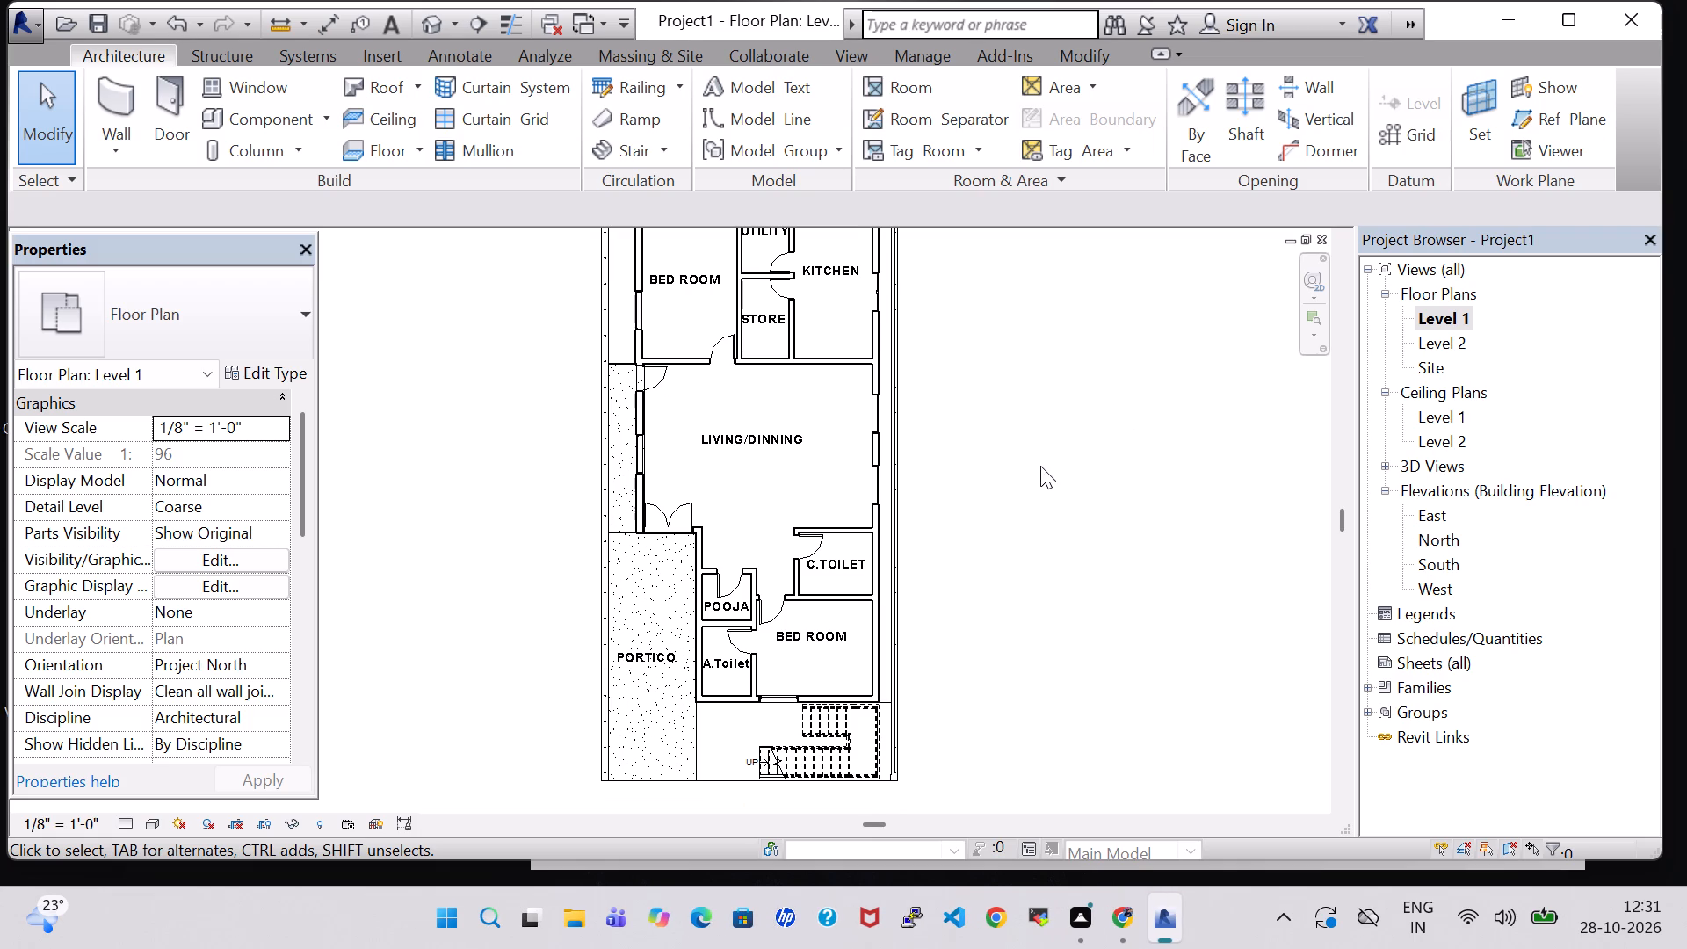
{"action": "middle_click_drag", "start_coordinate": [1040, 466], "coordinate": [1061, 419]}
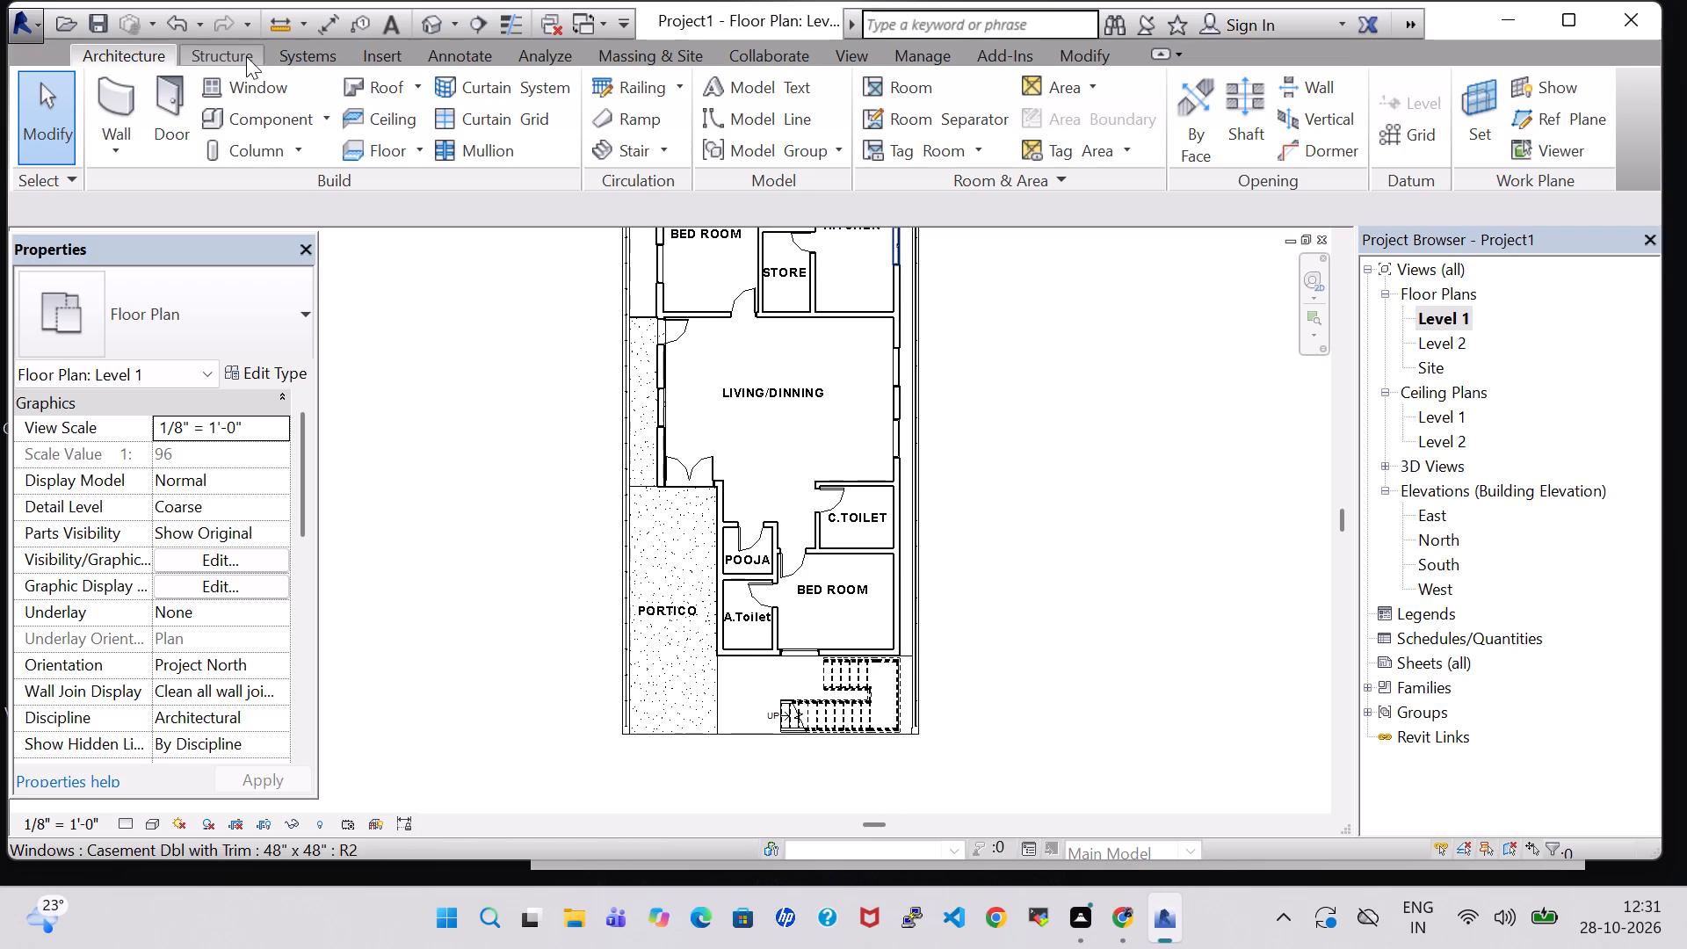
{"action": "left_click", "coordinate": [346, 76]}
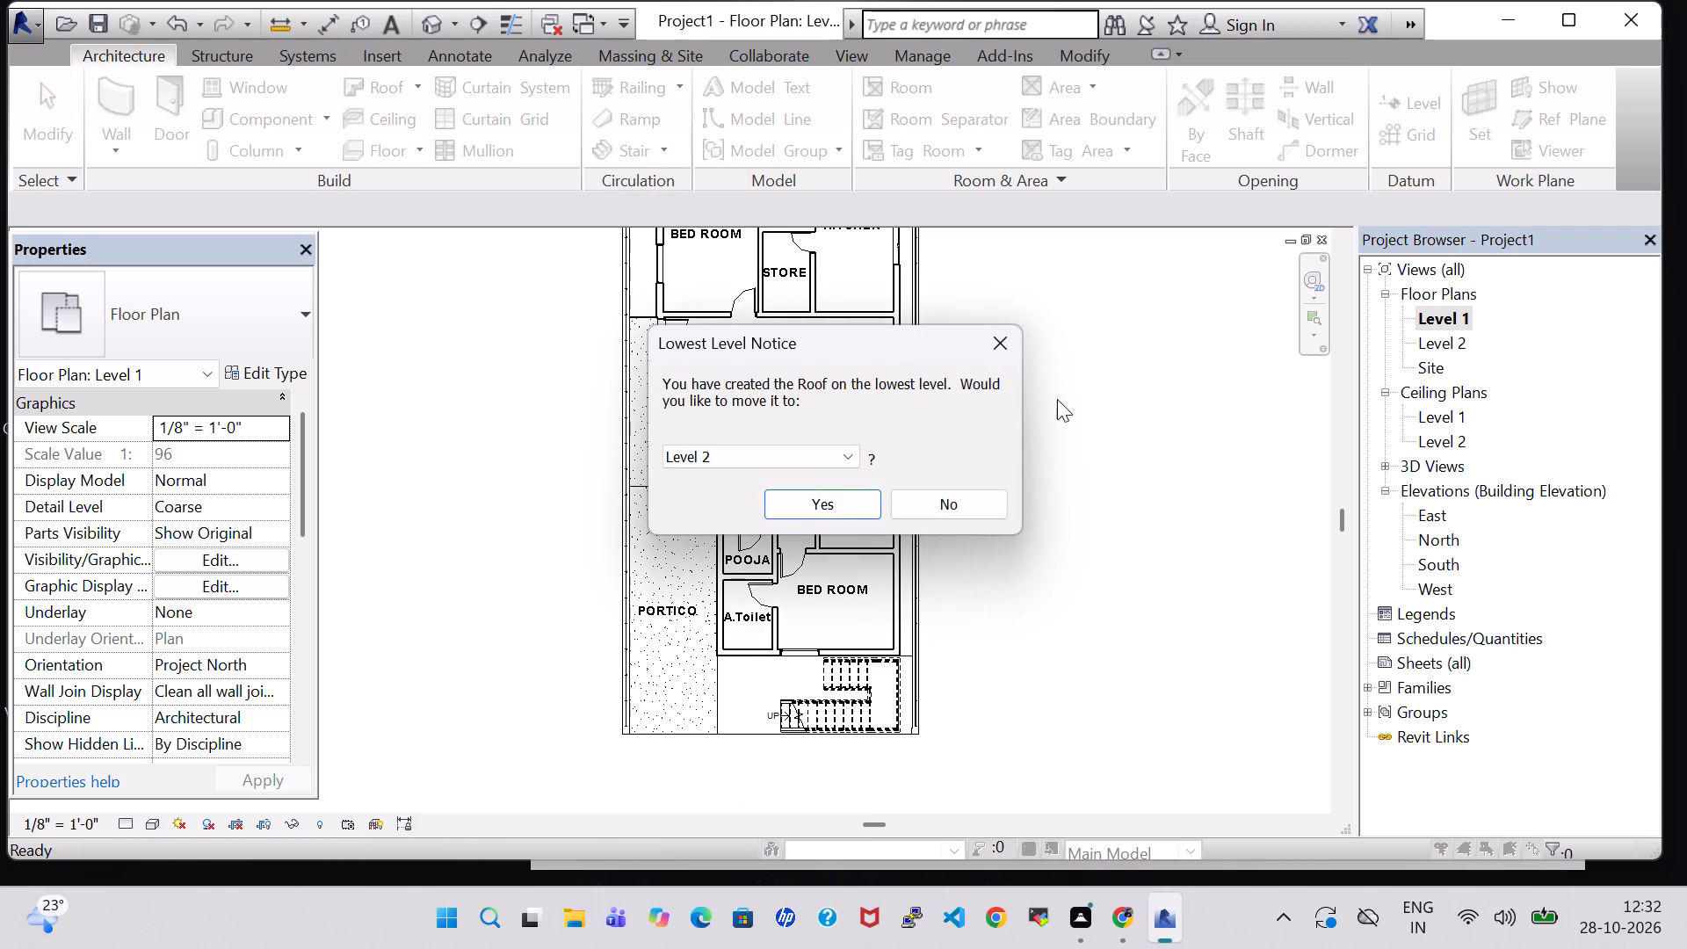
{"action": "left_click", "coordinate": [815, 511]}
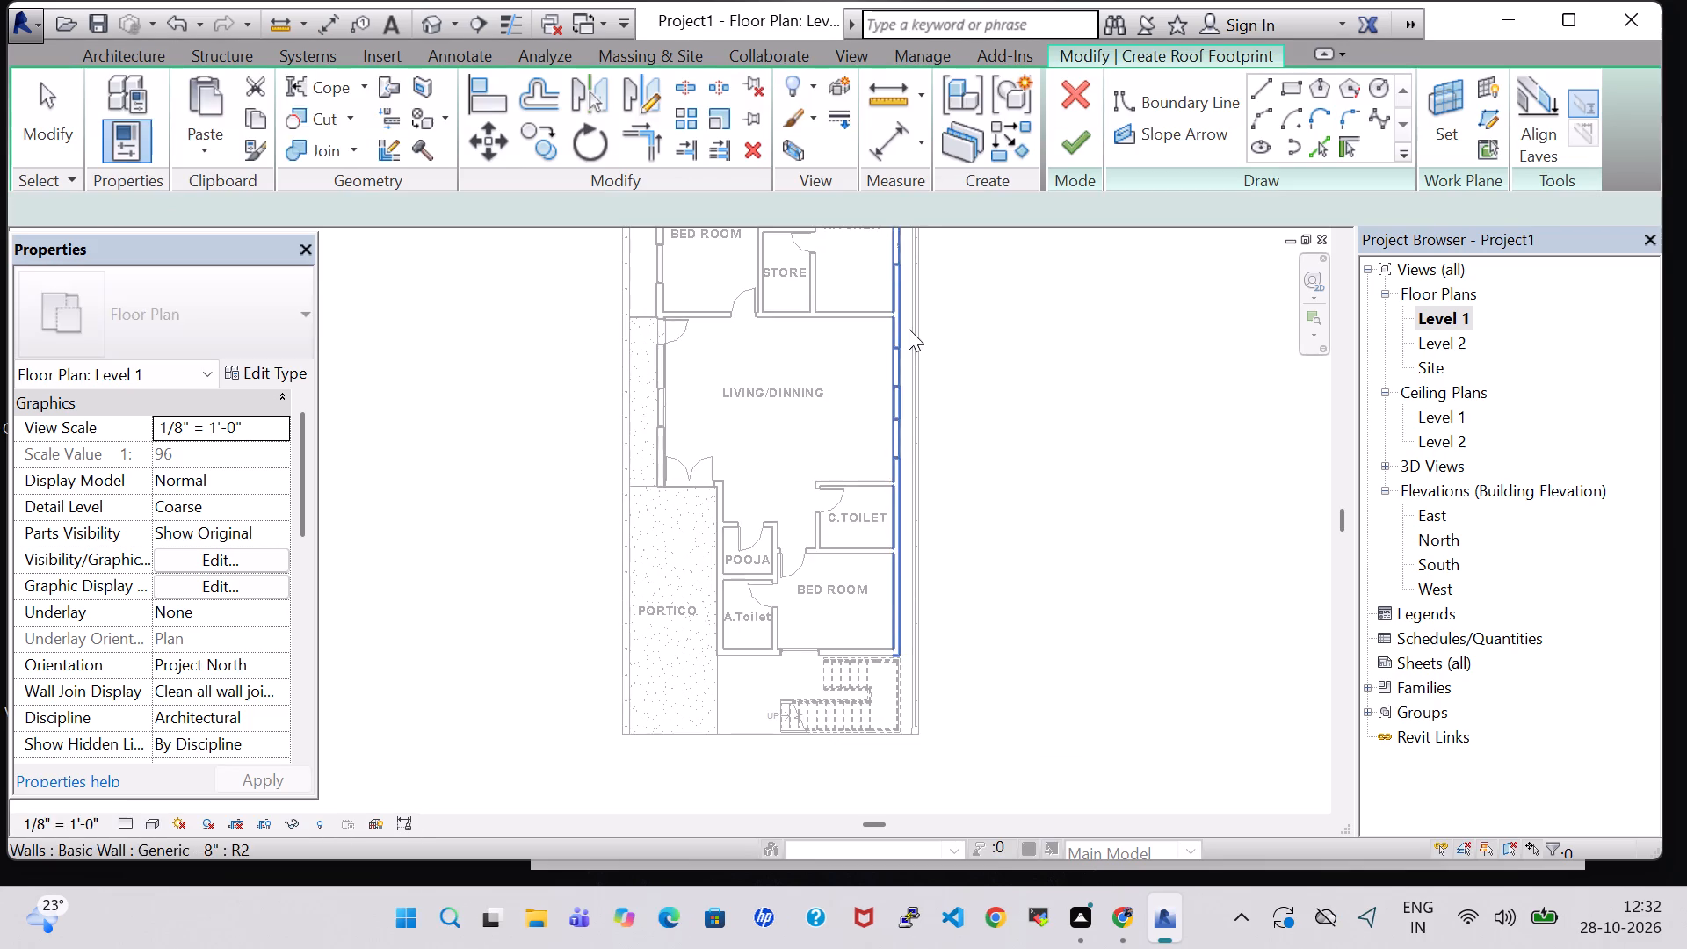
{"action": "scroll", "coordinate": [909, 329], "scroll_direction": "down", "scroll_amount": 2}
{"action": "middle_click_drag", "start_coordinate": [966, 315], "coordinate": [941, 412]}
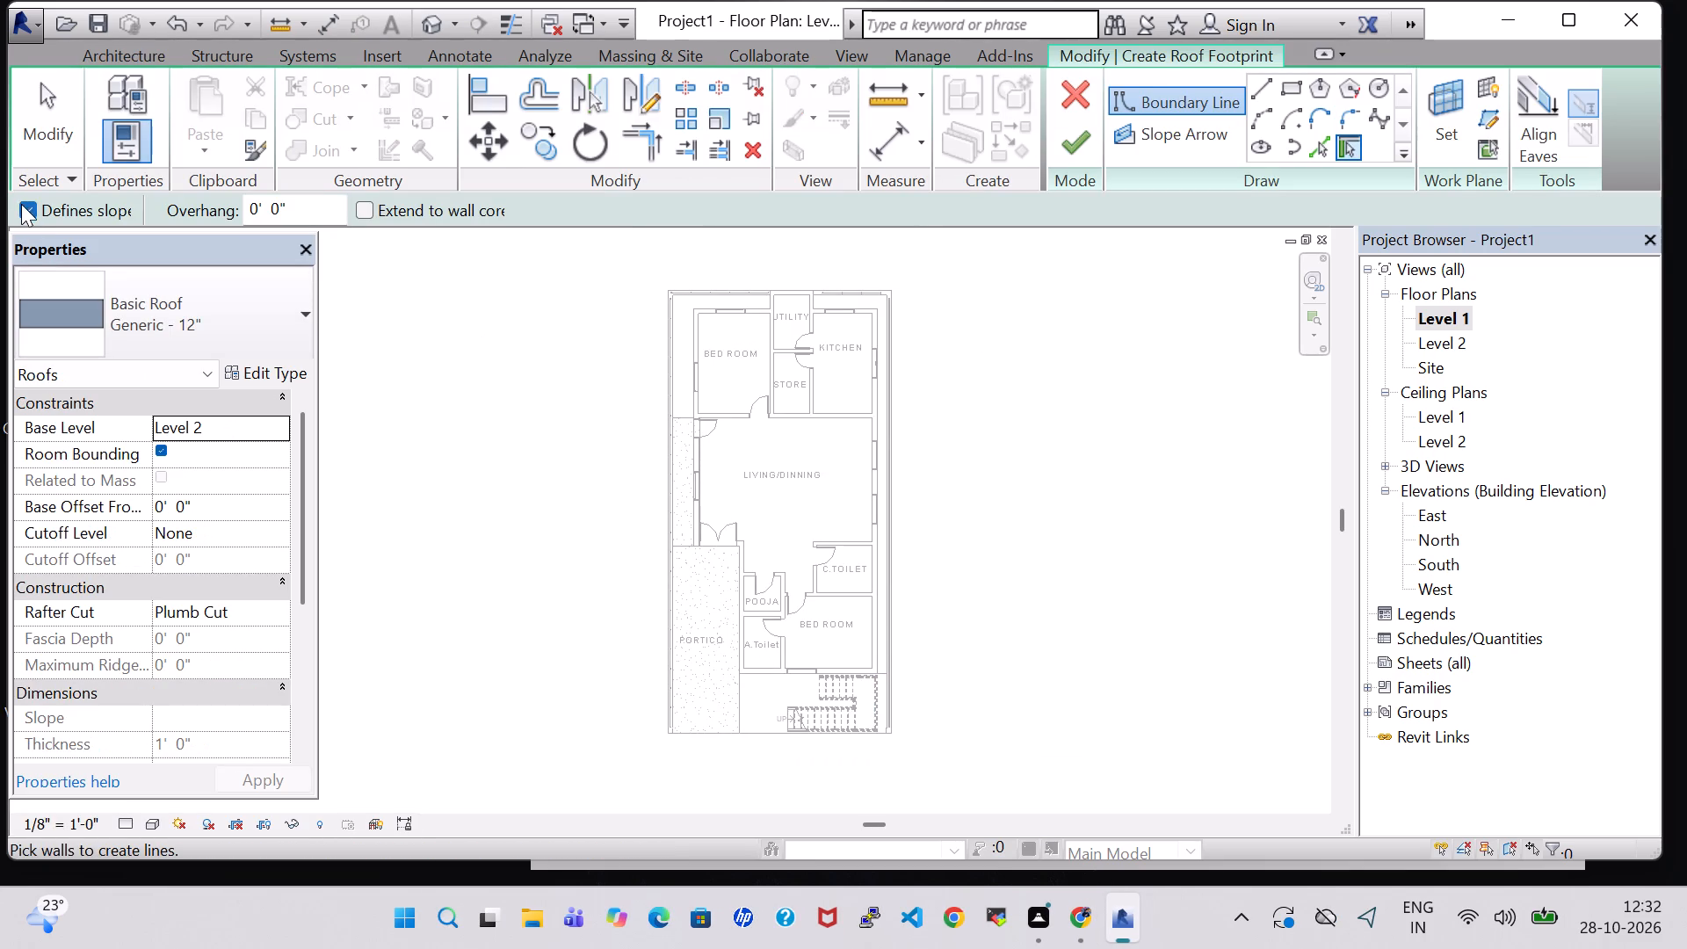
{"action": "left_click", "coordinate": [21, 204]}
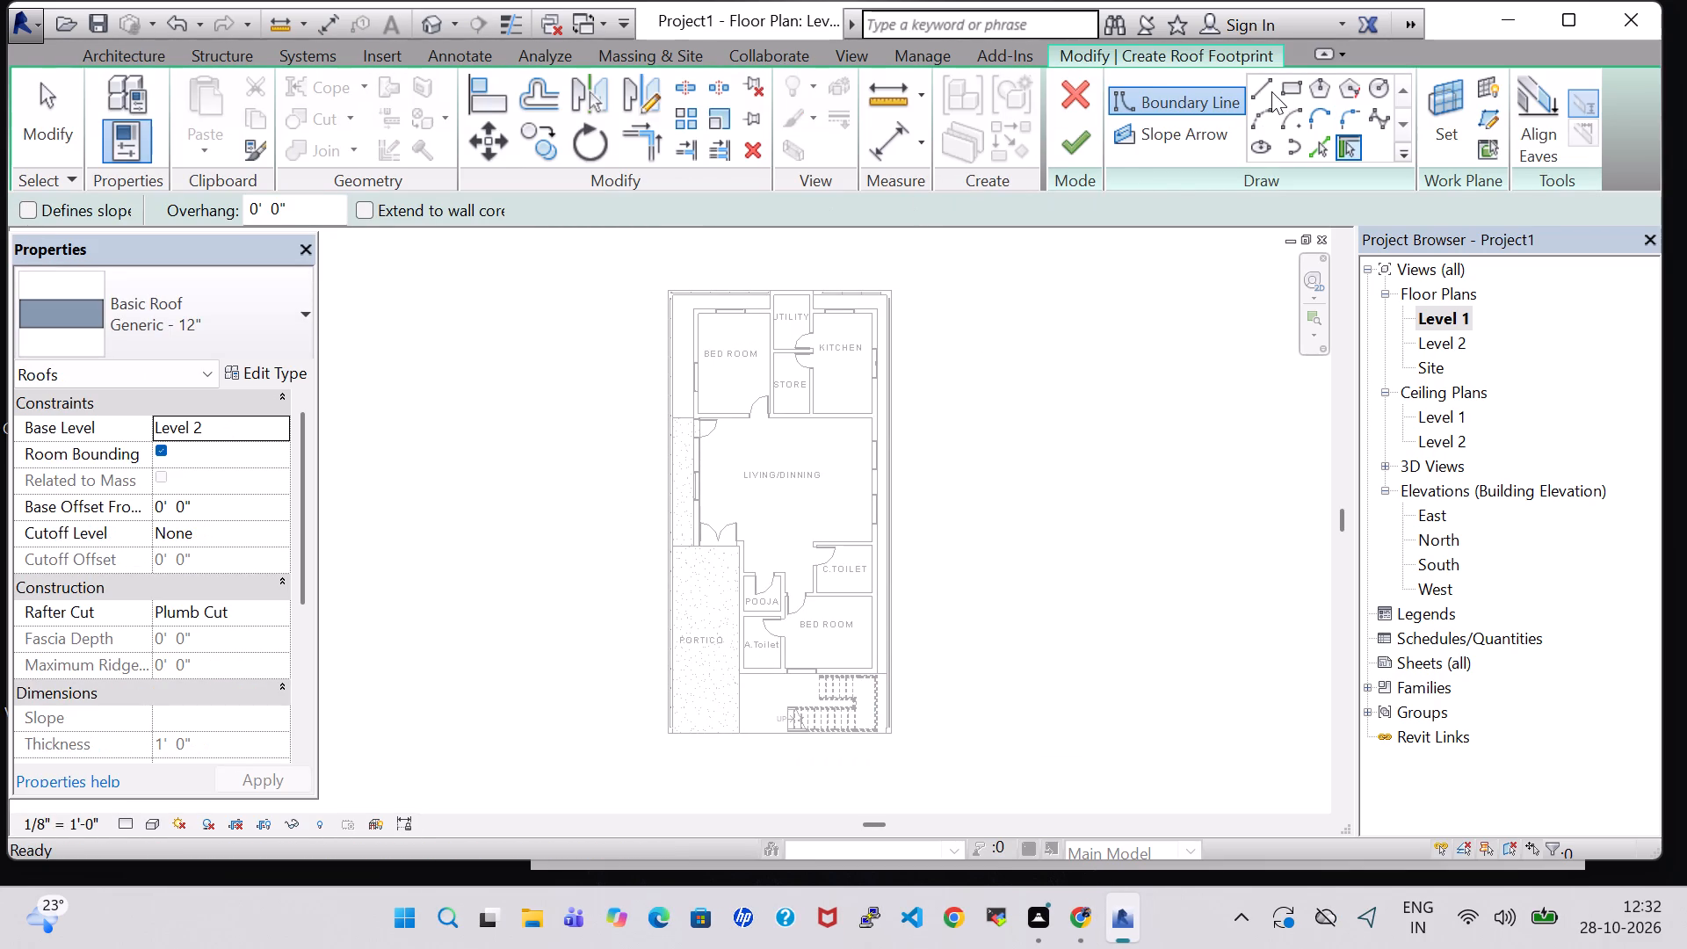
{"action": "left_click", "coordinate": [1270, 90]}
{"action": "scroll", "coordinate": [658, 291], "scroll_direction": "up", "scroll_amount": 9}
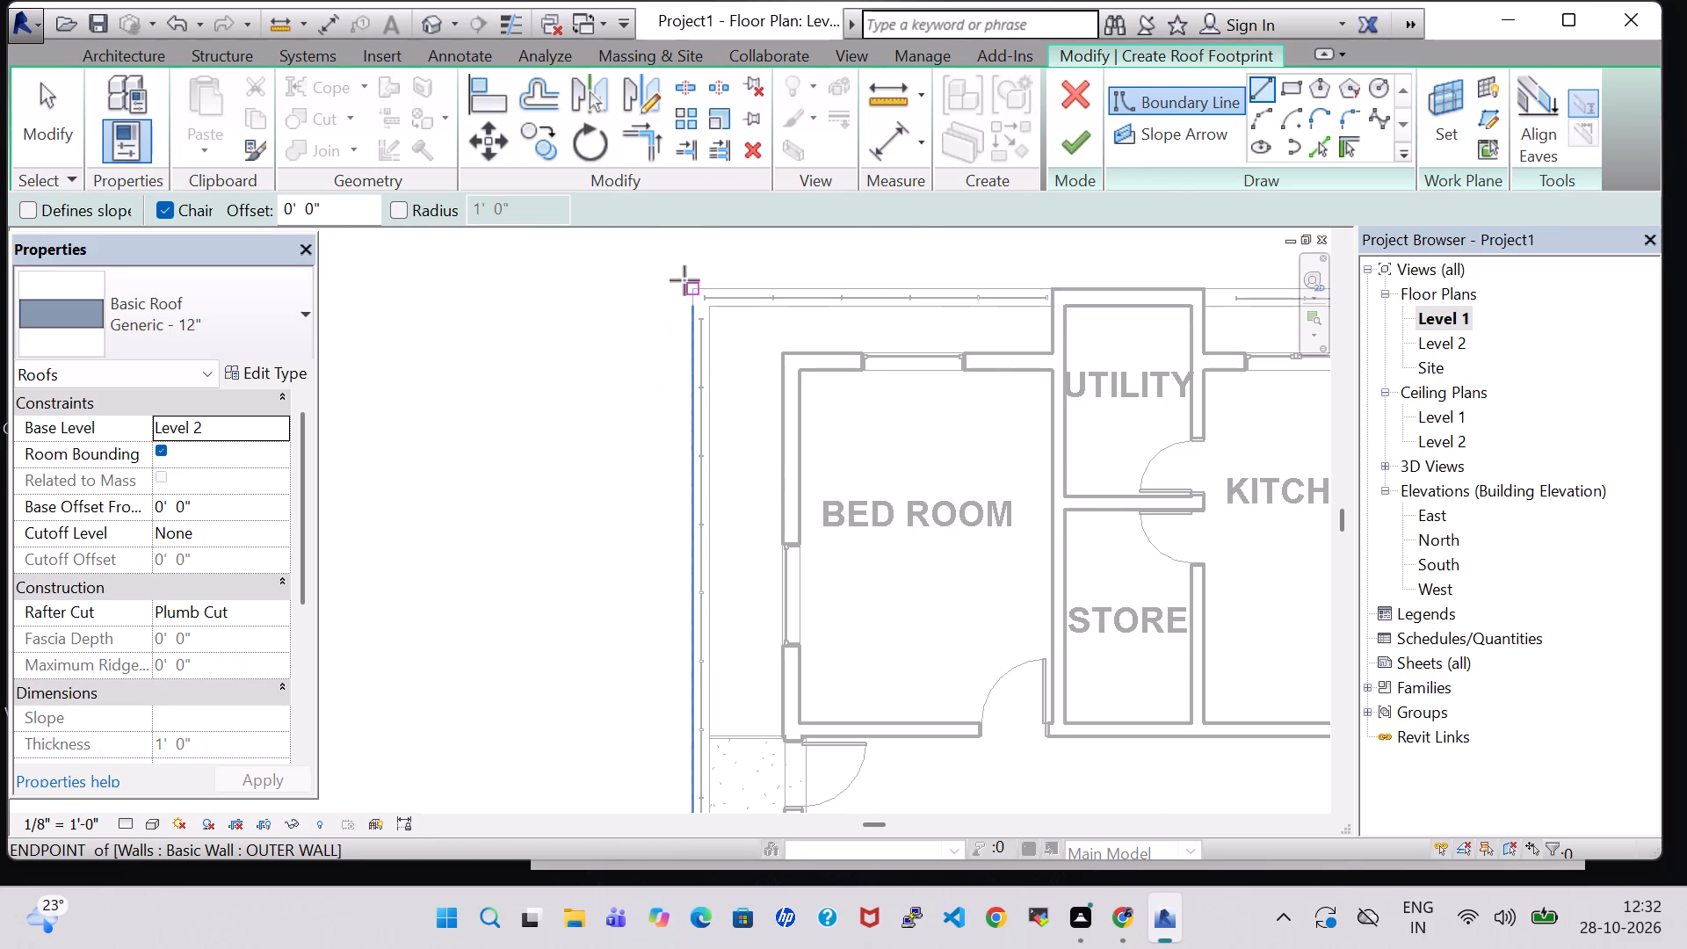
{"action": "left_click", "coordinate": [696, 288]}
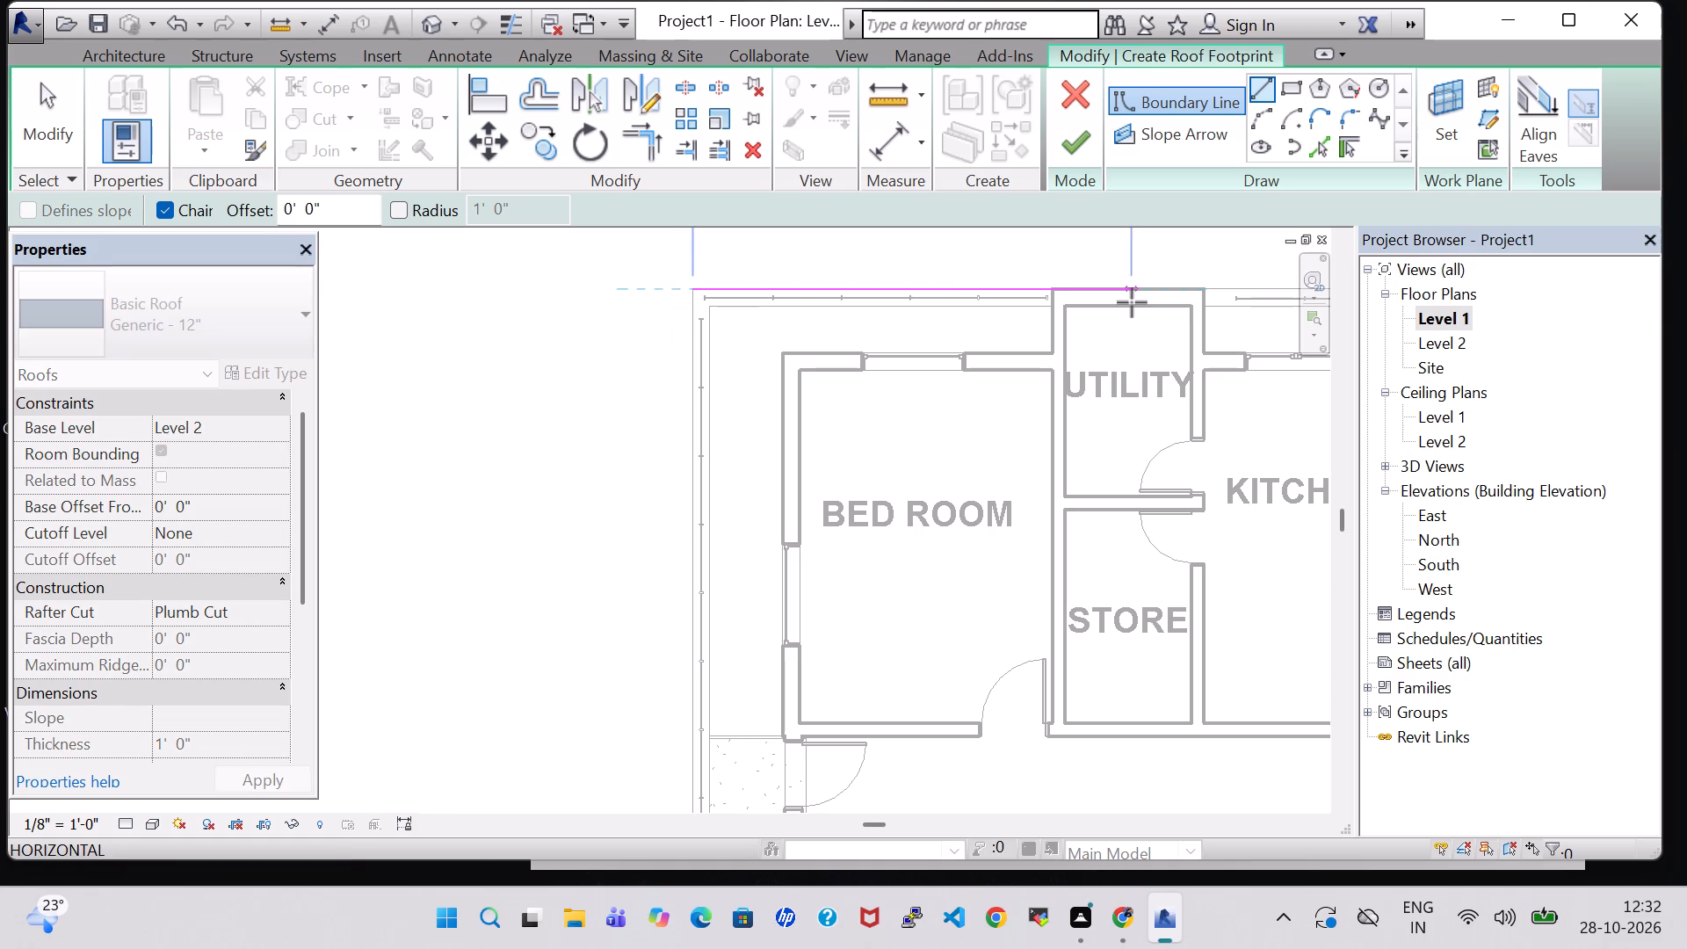
Sketch a rectangular roof boundary to the outer corners of the perimeter wall, finish the roof and attach the highlighted walls to it.
{"action": "left_click", "coordinate": [1290, 79]}
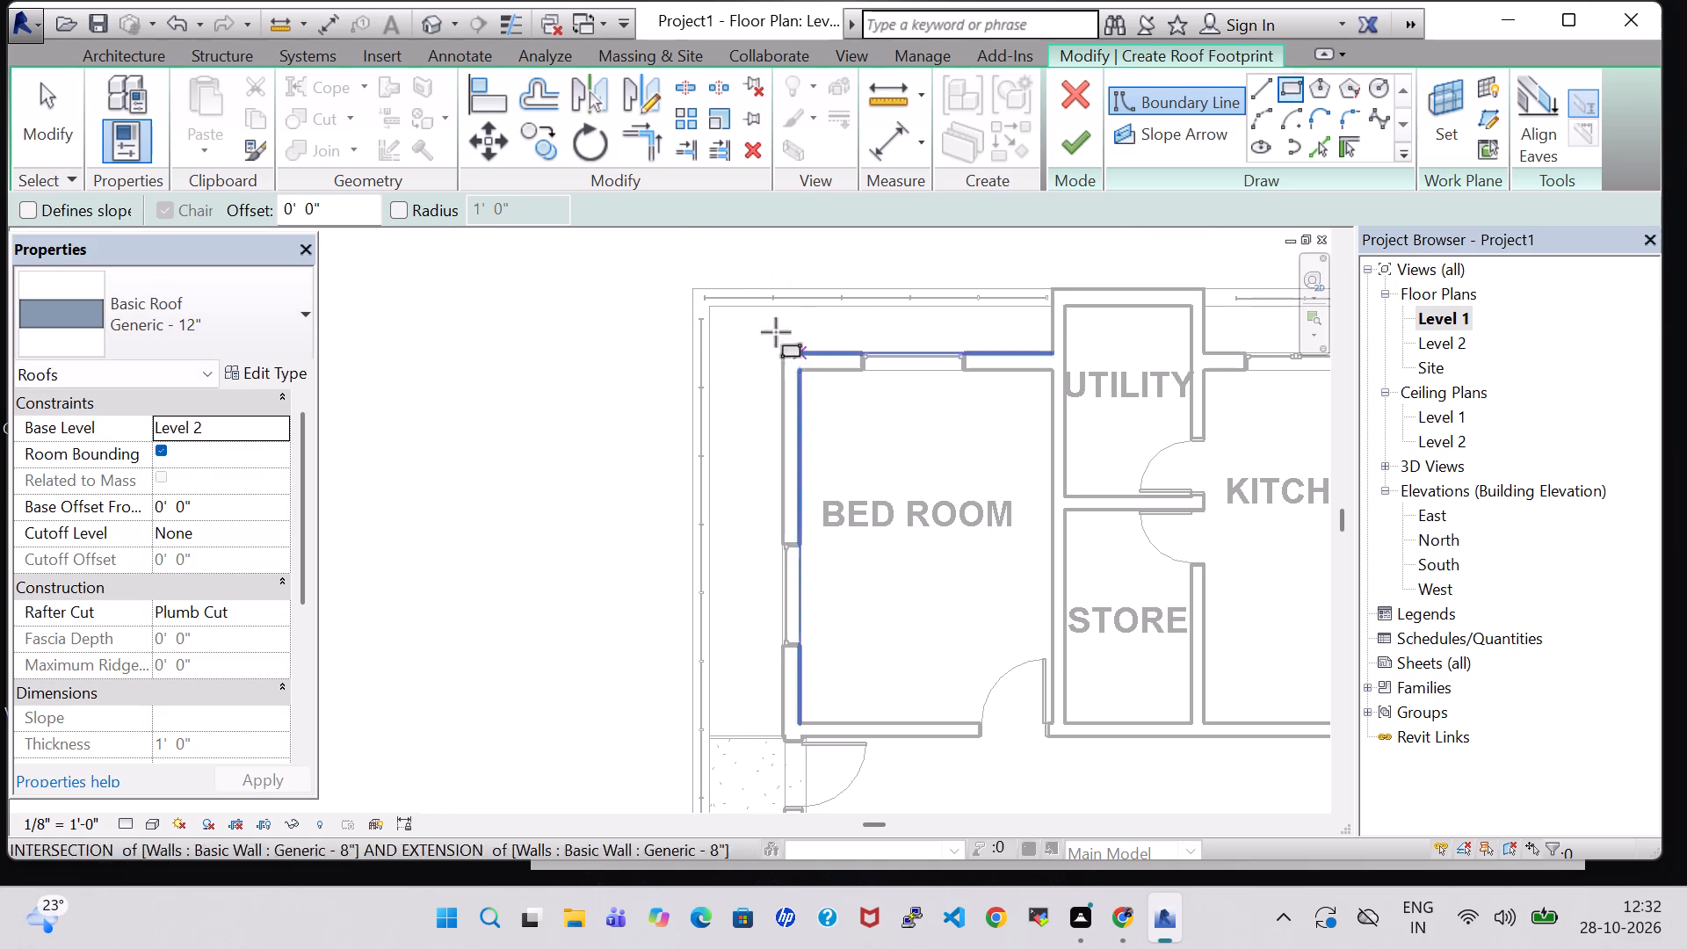
{"action": "left_click", "coordinate": [696, 287]}
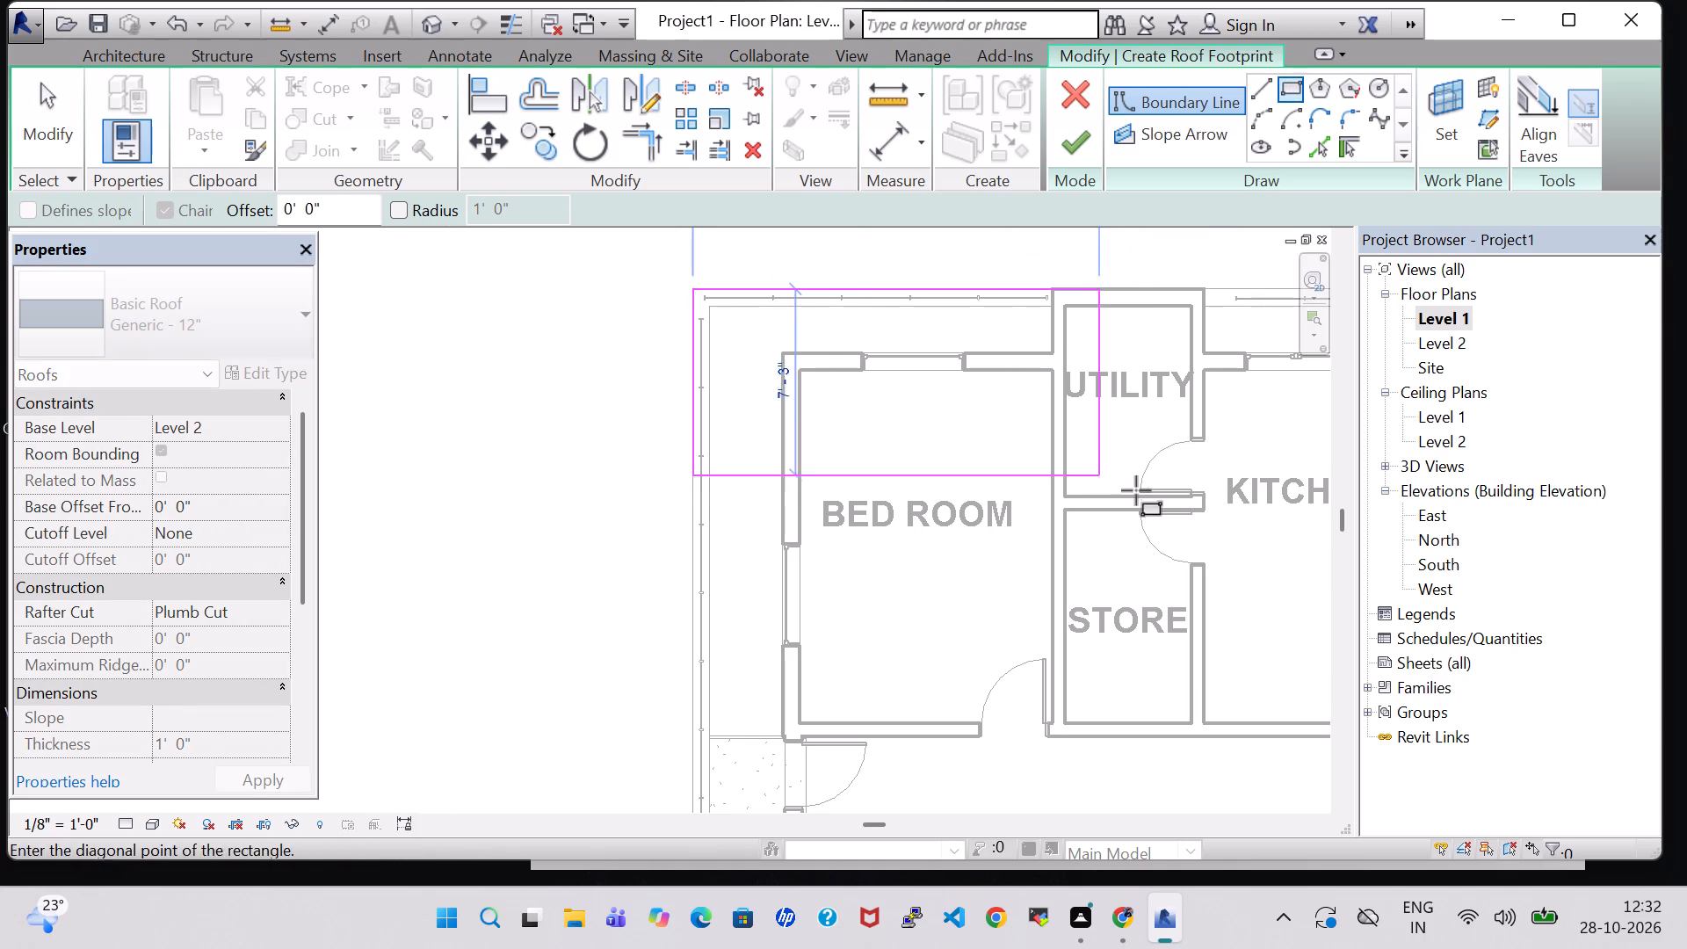
{"action": "middle_click_drag", "start_coordinate": [1136, 491], "coordinate": [815, 447]}
{"action": "scroll", "coordinate": [810, 446], "scroll_direction": "down", "scroll_amount": 3}
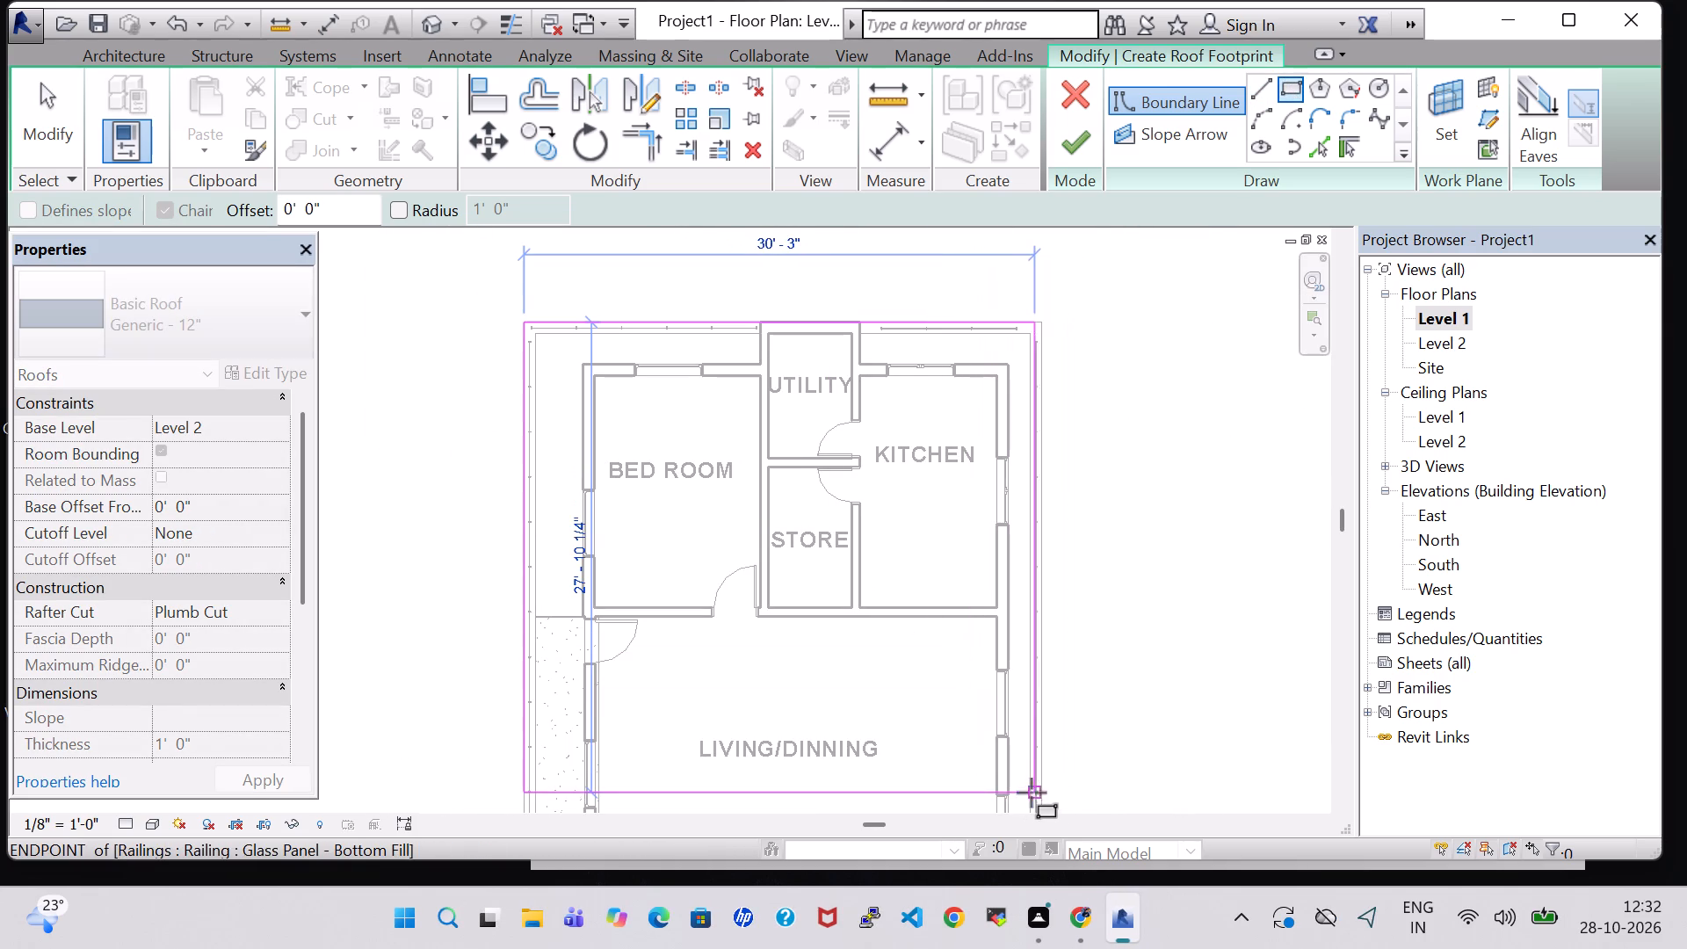
{"action": "middle_click_drag", "start_coordinate": [1048, 810], "coordinate": [1044, 510]}
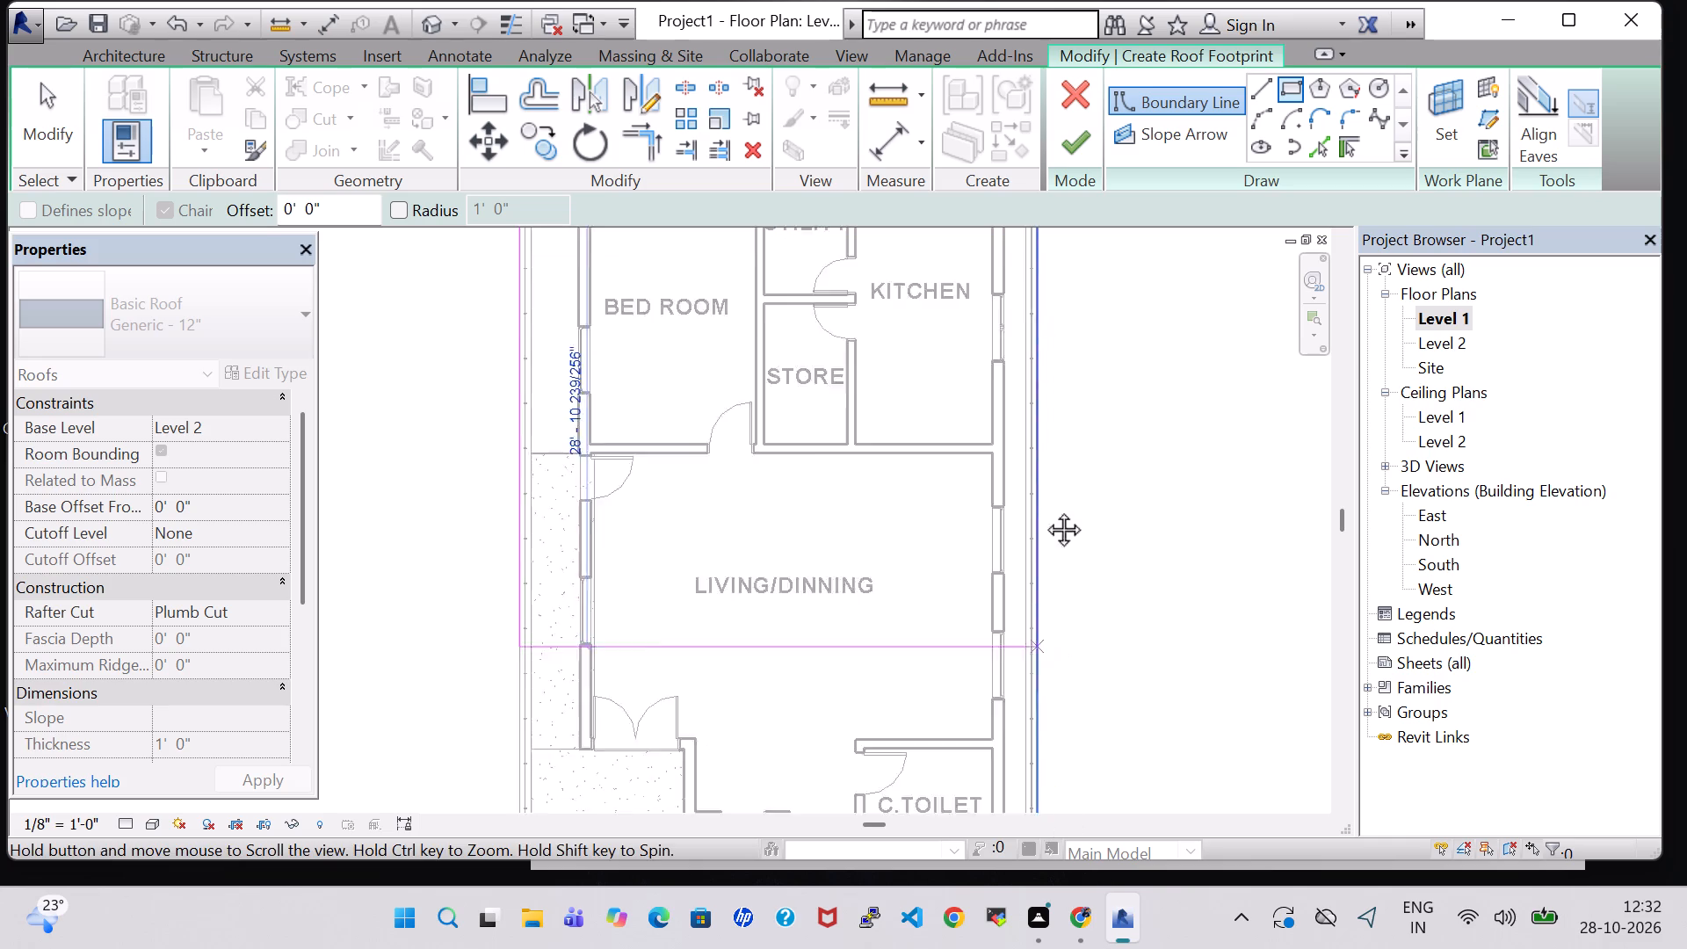
{"action": "middle_click_drag", "start_coordinate": [1044, 510], "coordinate": [1060, 350]}
{"action": "middle_click_drag", "start_coordinate": [1053, 806], "coordinate": [1010, 513]}
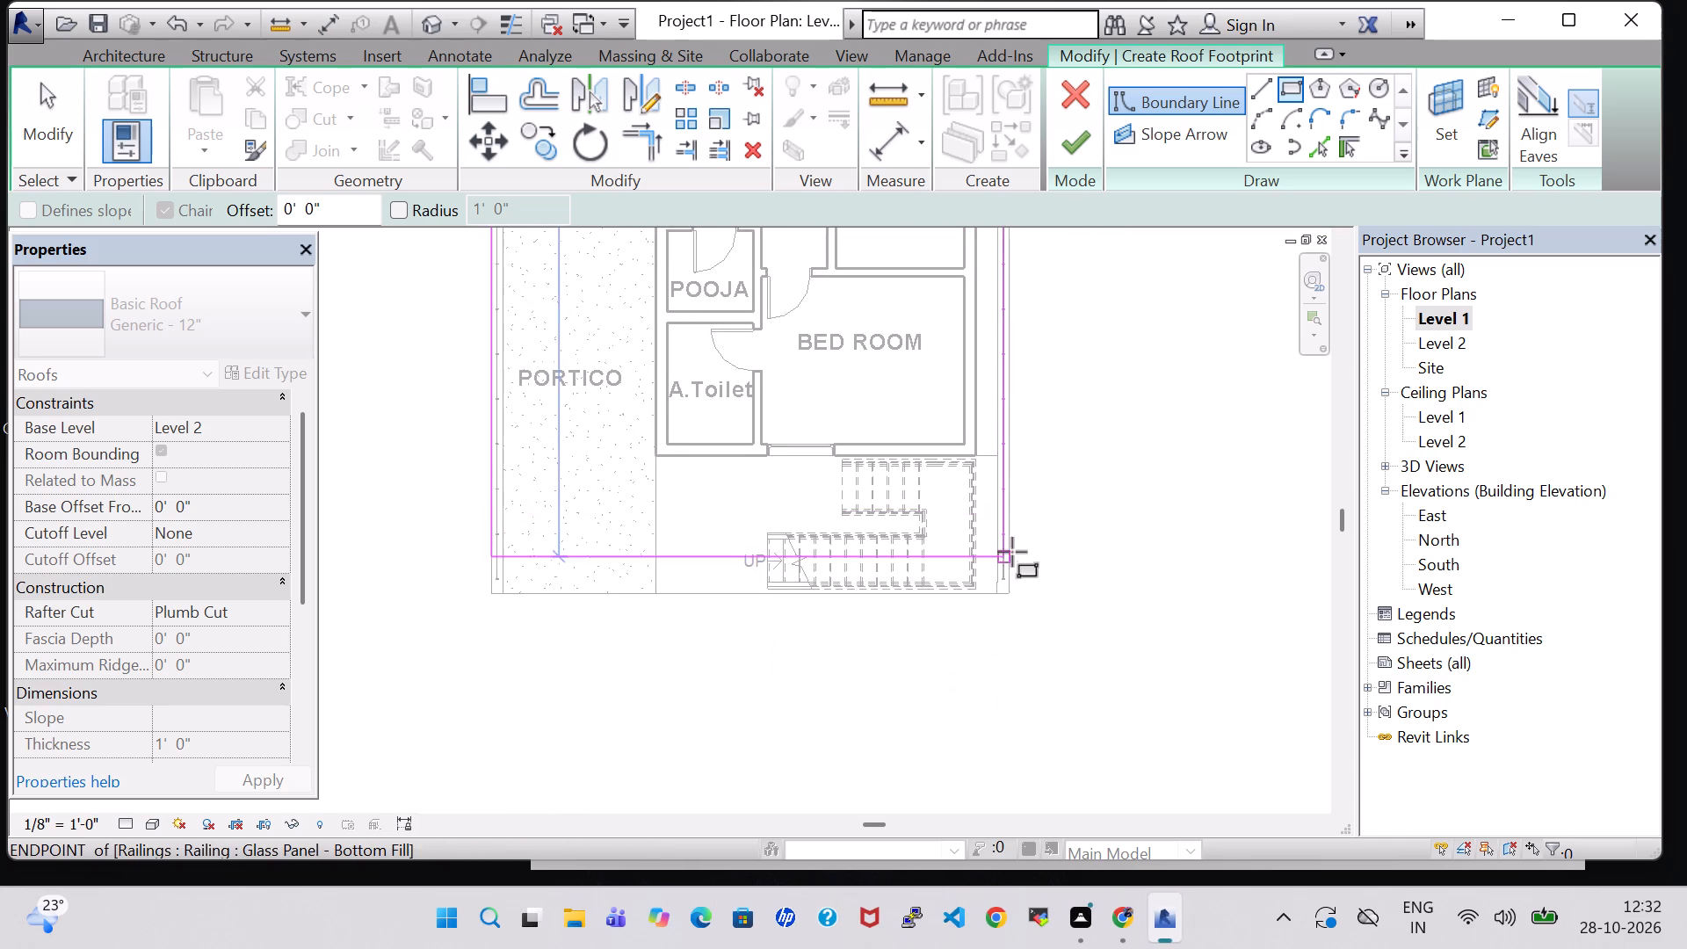
{"action": "scroll", "coordinate": [1012, 584], "scroll_direction": "up", "scroll_amount": 8}
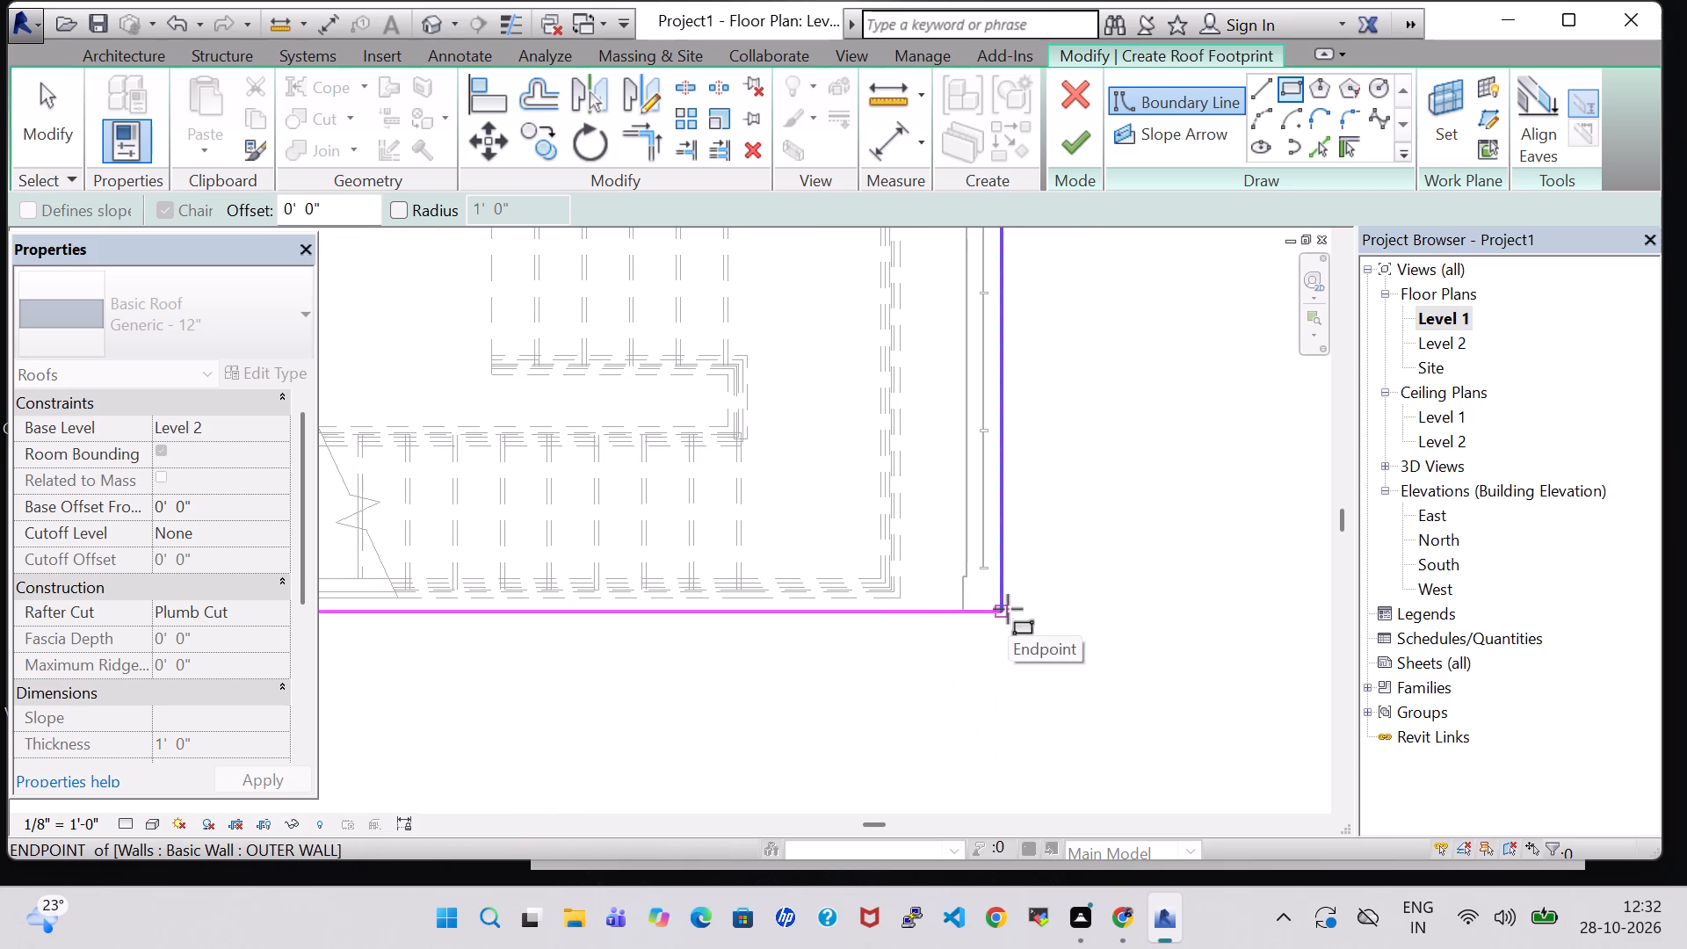
{"action": "left_click", "coordinate": [1087, 135]}
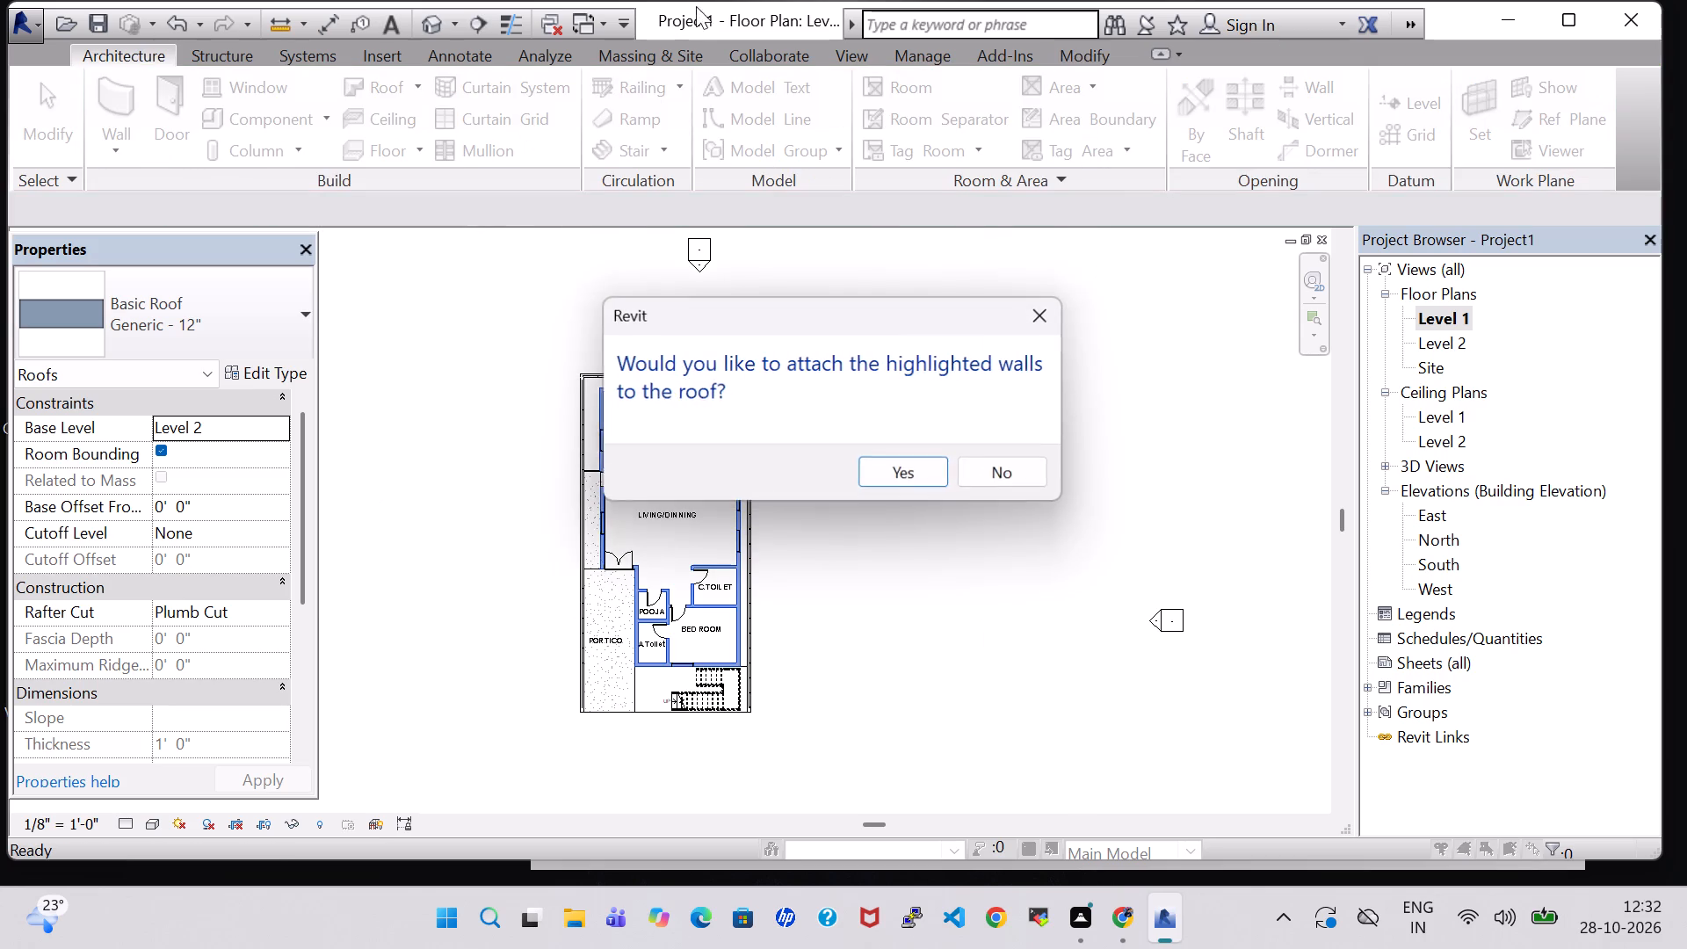
{"action": "left_click", "coordinate": [919, 472]}
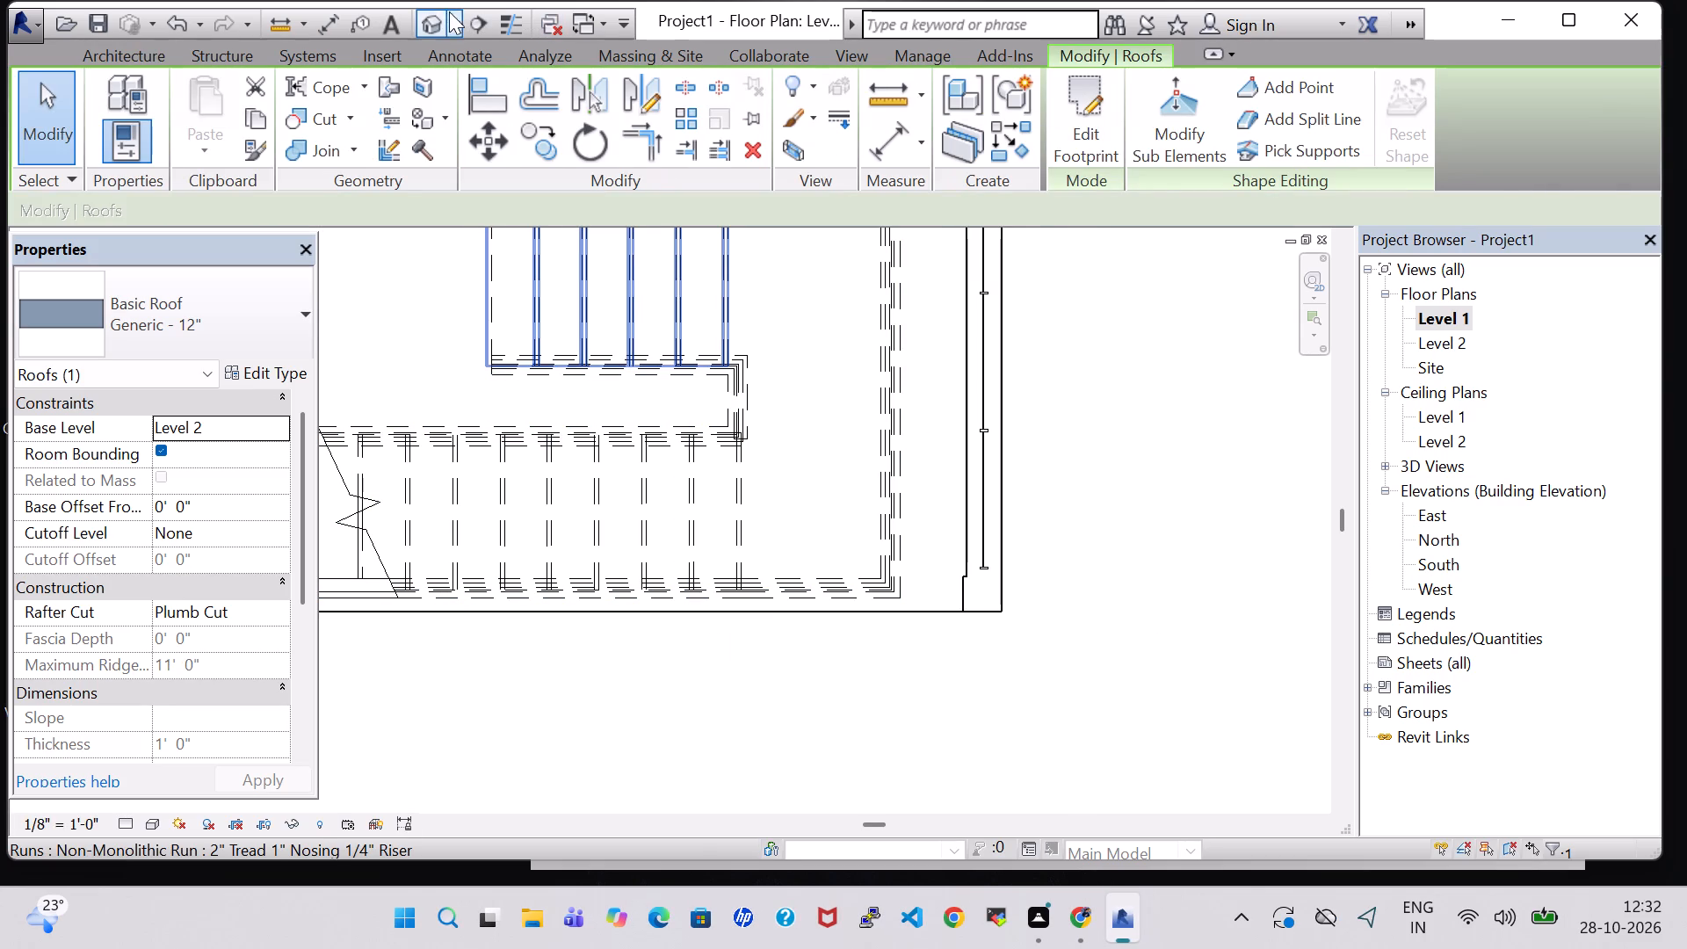
In the 3D view, change the new roof's type to Steel Truss - Insulation on Metal Deck - EPDM.
{"action": "left_click", "coordinate": [439, 13]}
{"action": "left_click", "coordinate": [807, 692]}
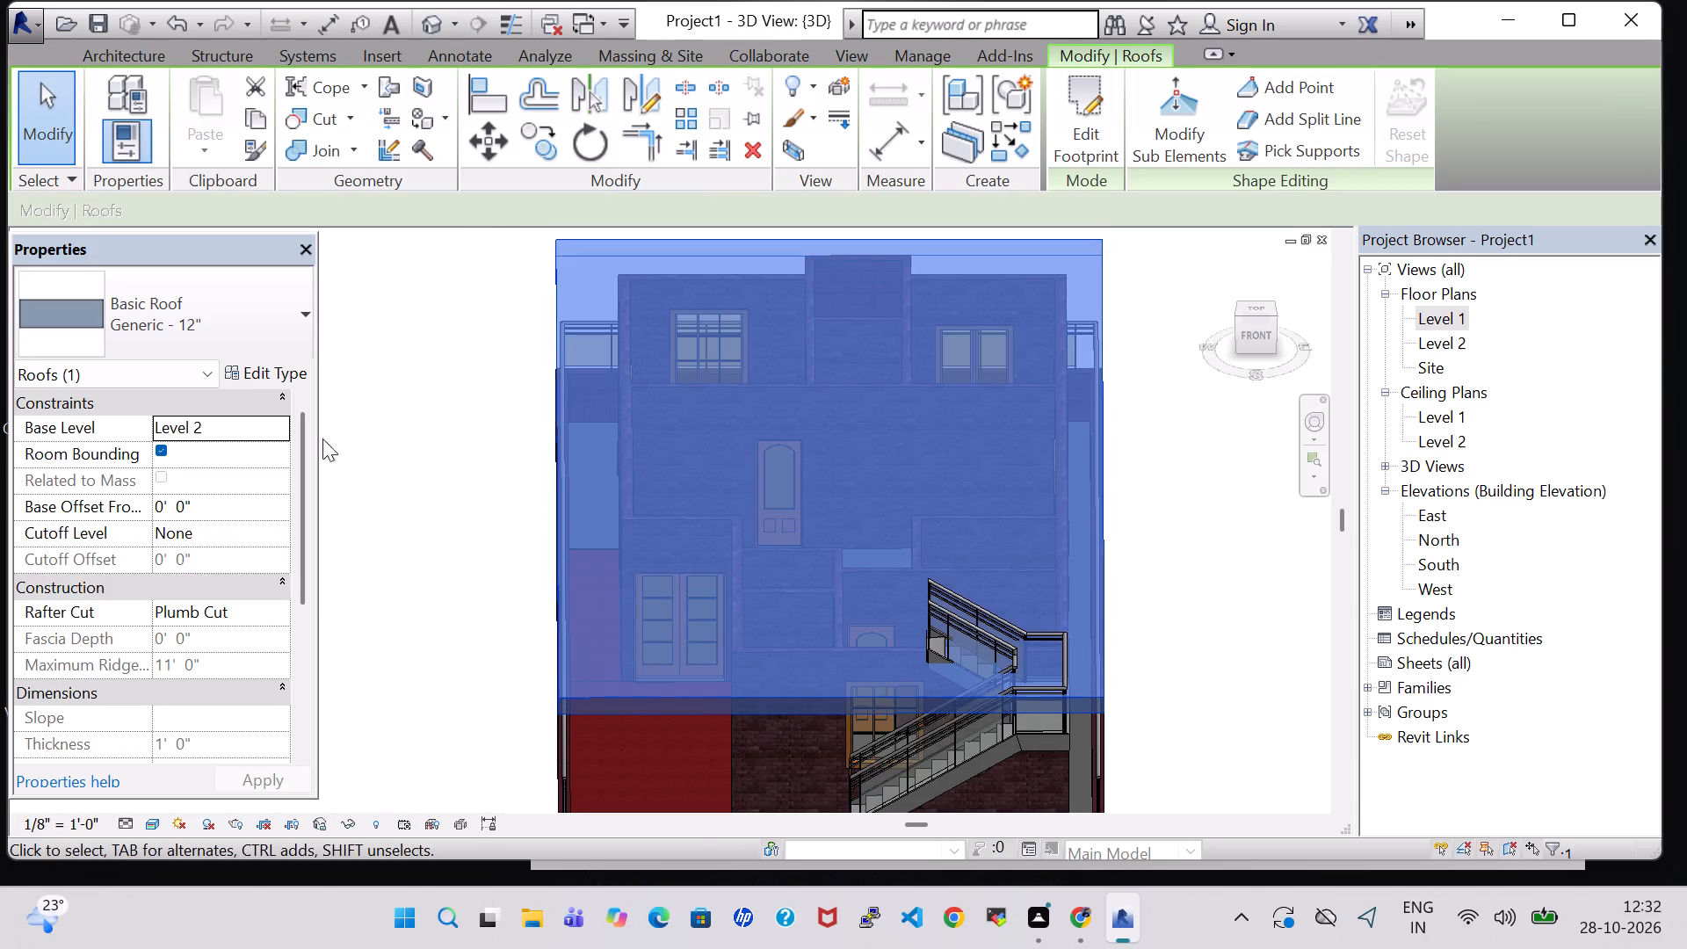
{"action": "left_click", "coordinate": [202, 299]}
{"action": "left_click", "coordinate": [206, 647]}
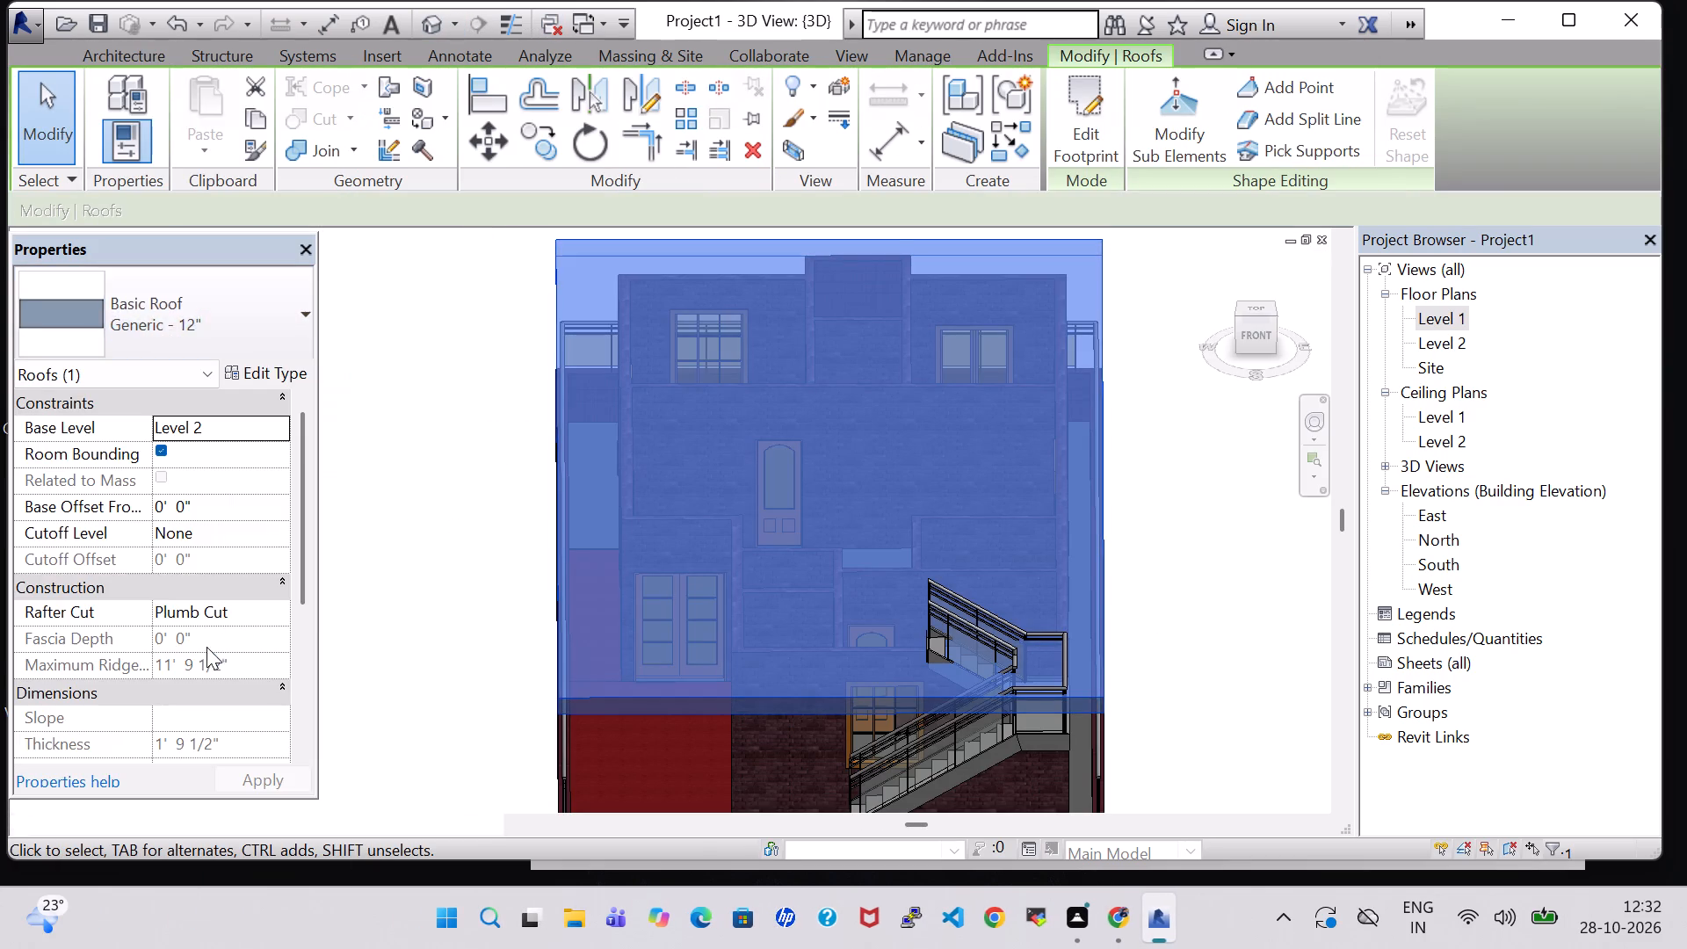
{"action": "left_click", "coordinate": [1191, 604]}
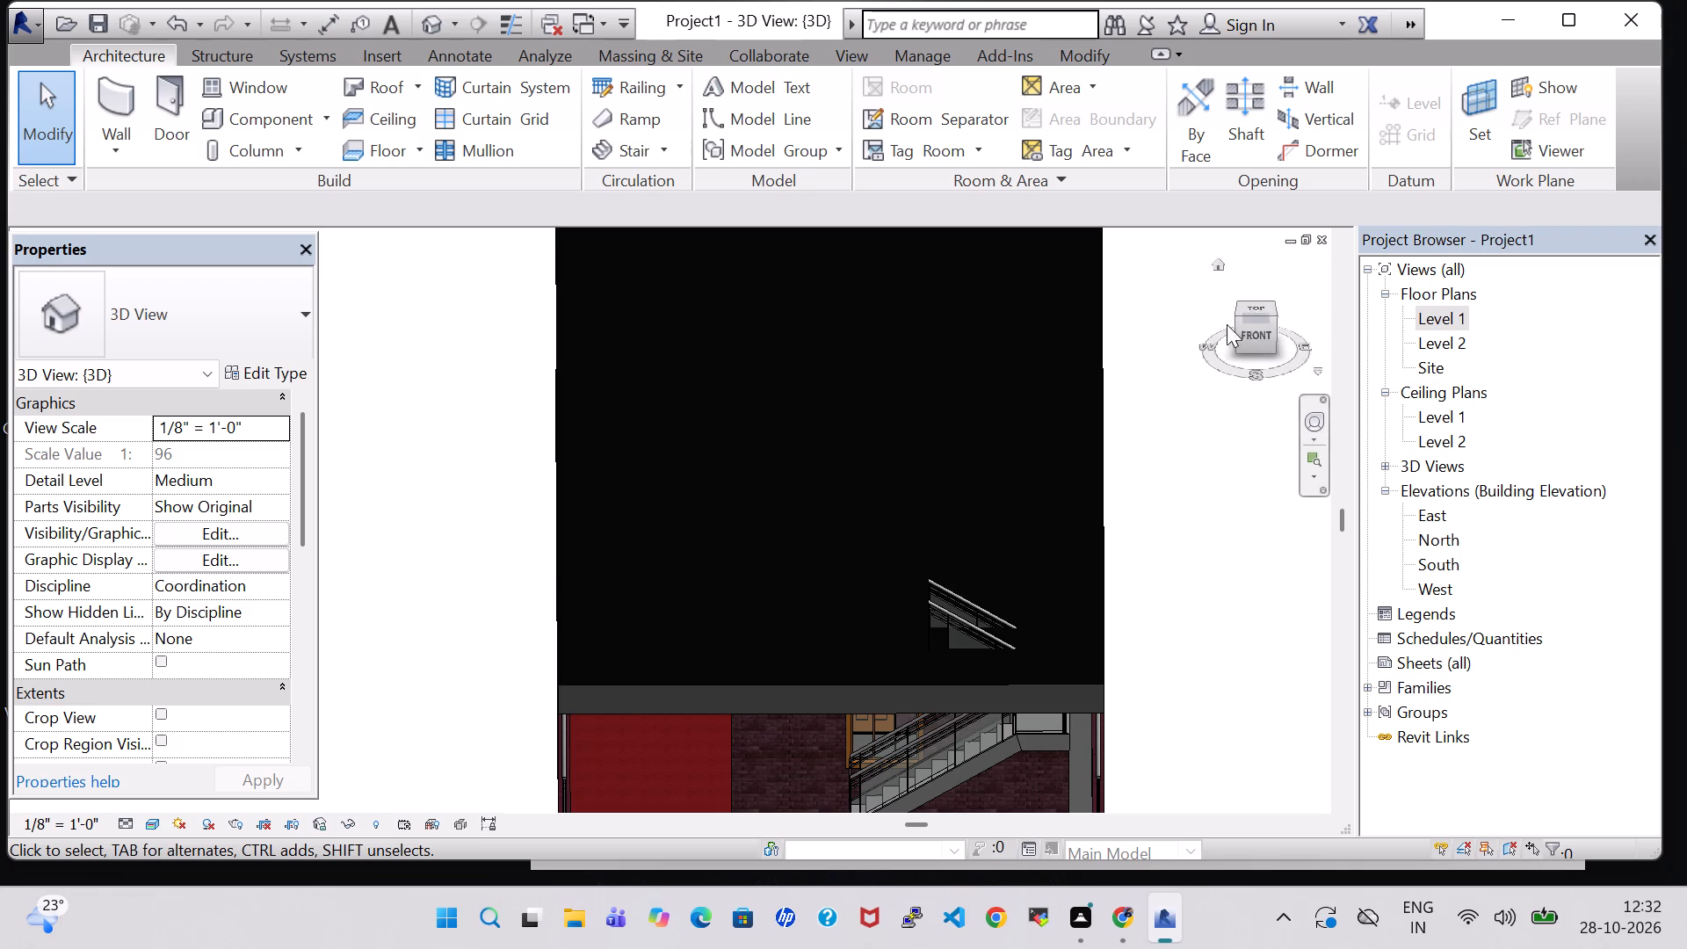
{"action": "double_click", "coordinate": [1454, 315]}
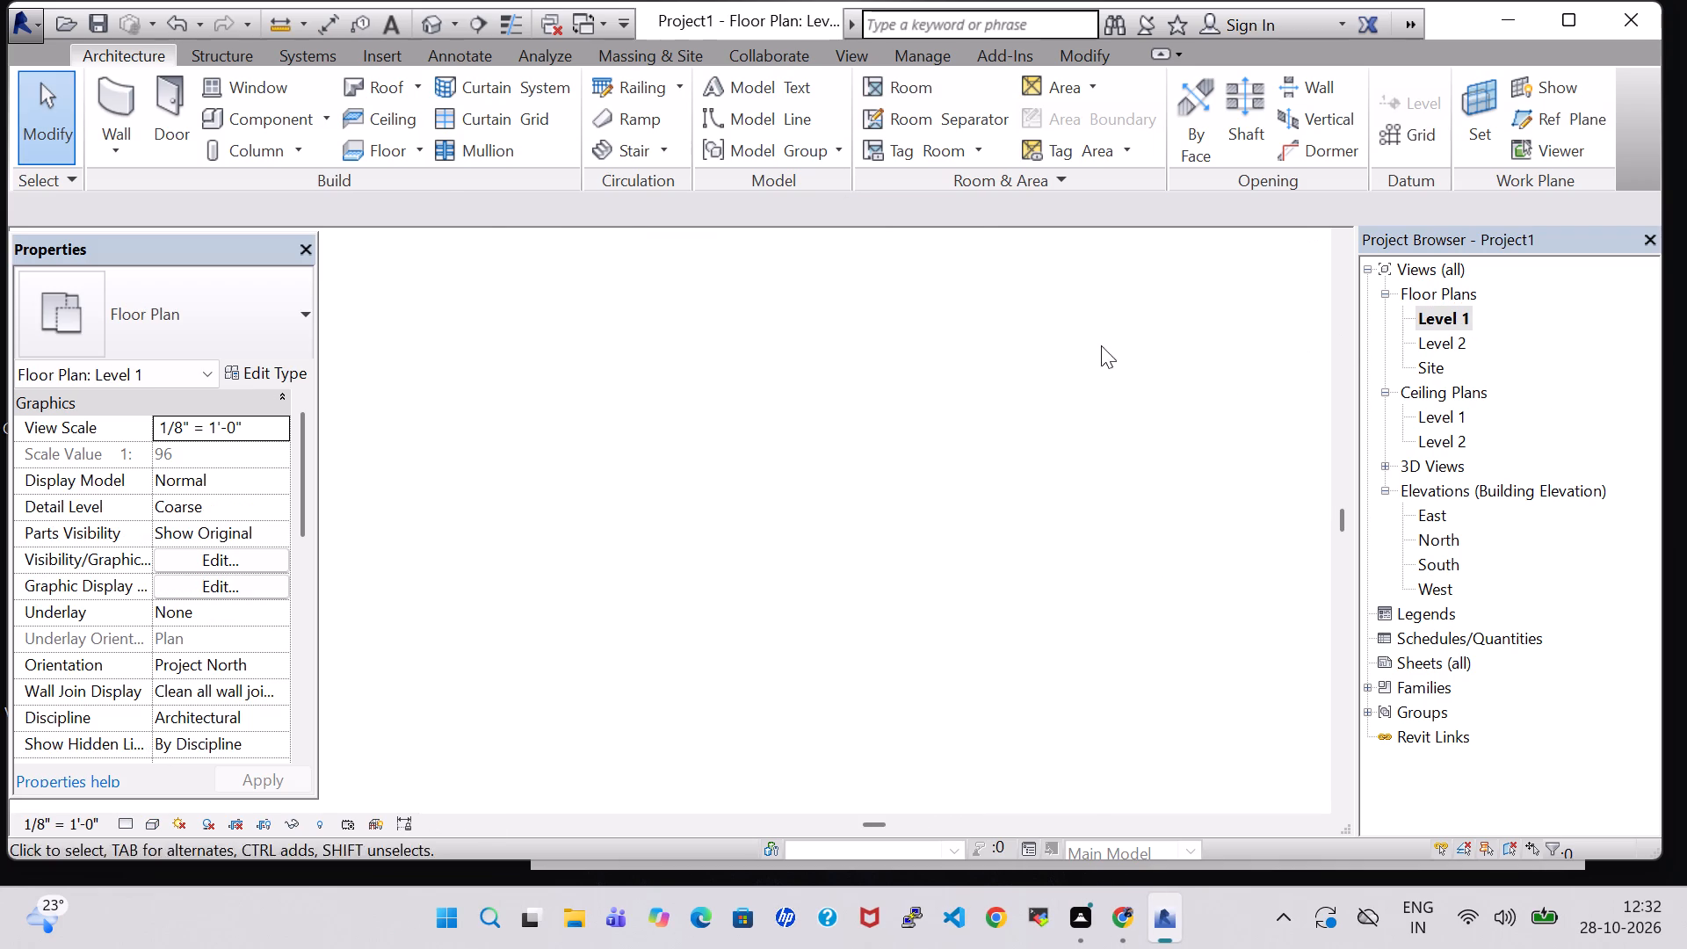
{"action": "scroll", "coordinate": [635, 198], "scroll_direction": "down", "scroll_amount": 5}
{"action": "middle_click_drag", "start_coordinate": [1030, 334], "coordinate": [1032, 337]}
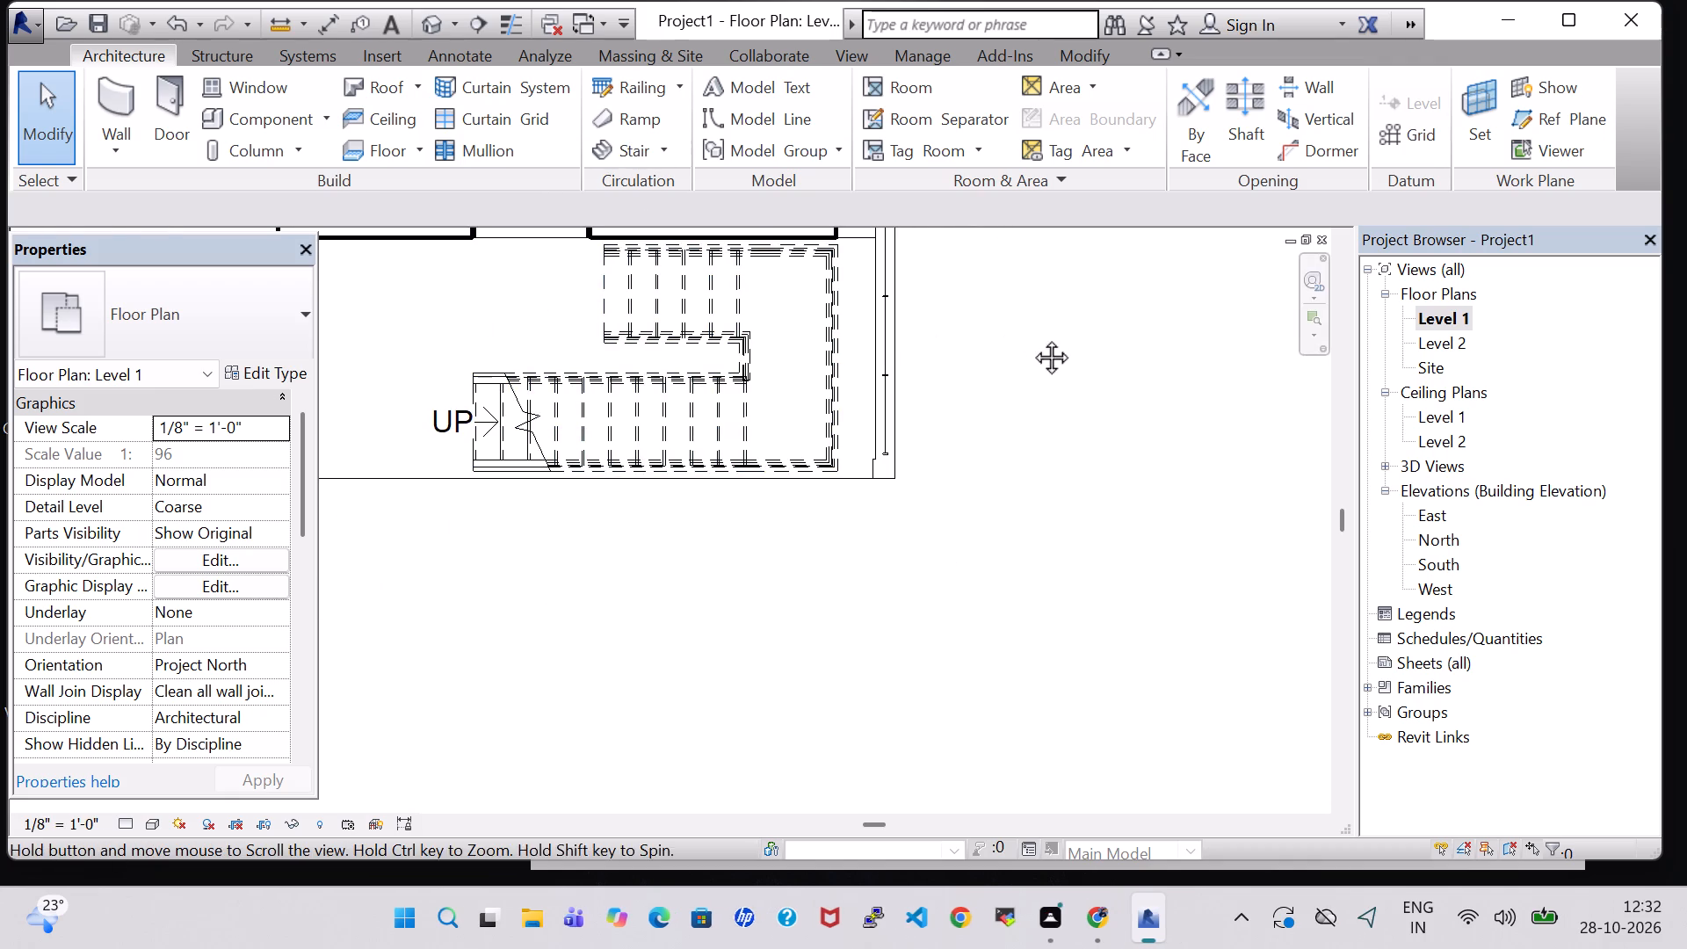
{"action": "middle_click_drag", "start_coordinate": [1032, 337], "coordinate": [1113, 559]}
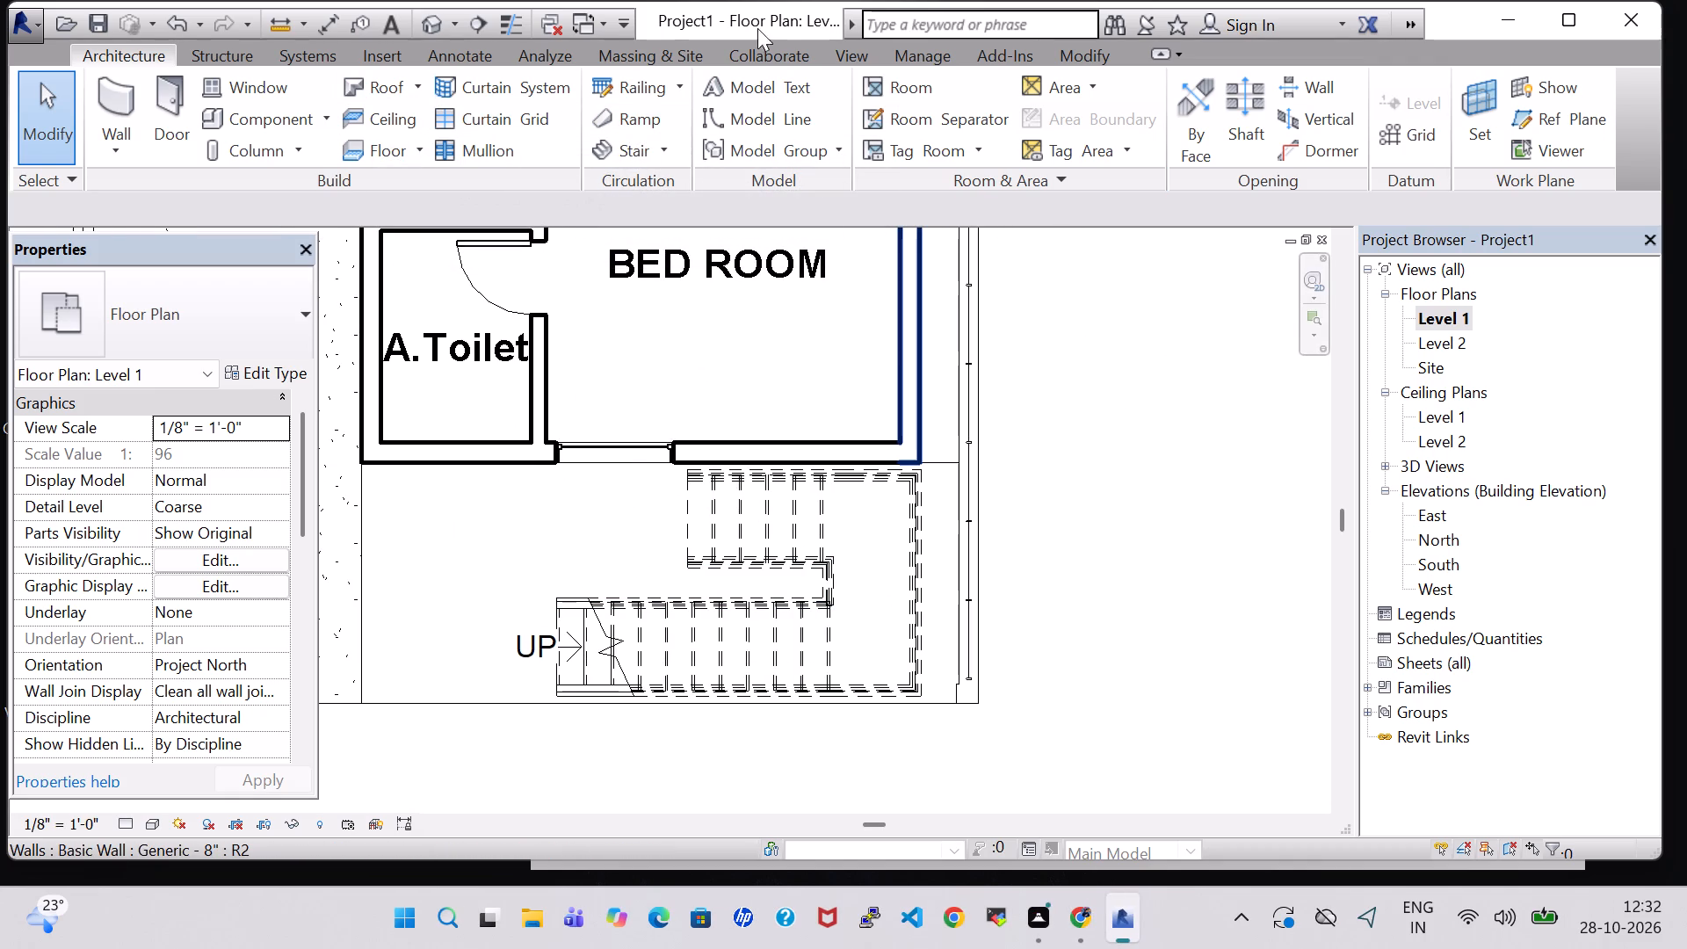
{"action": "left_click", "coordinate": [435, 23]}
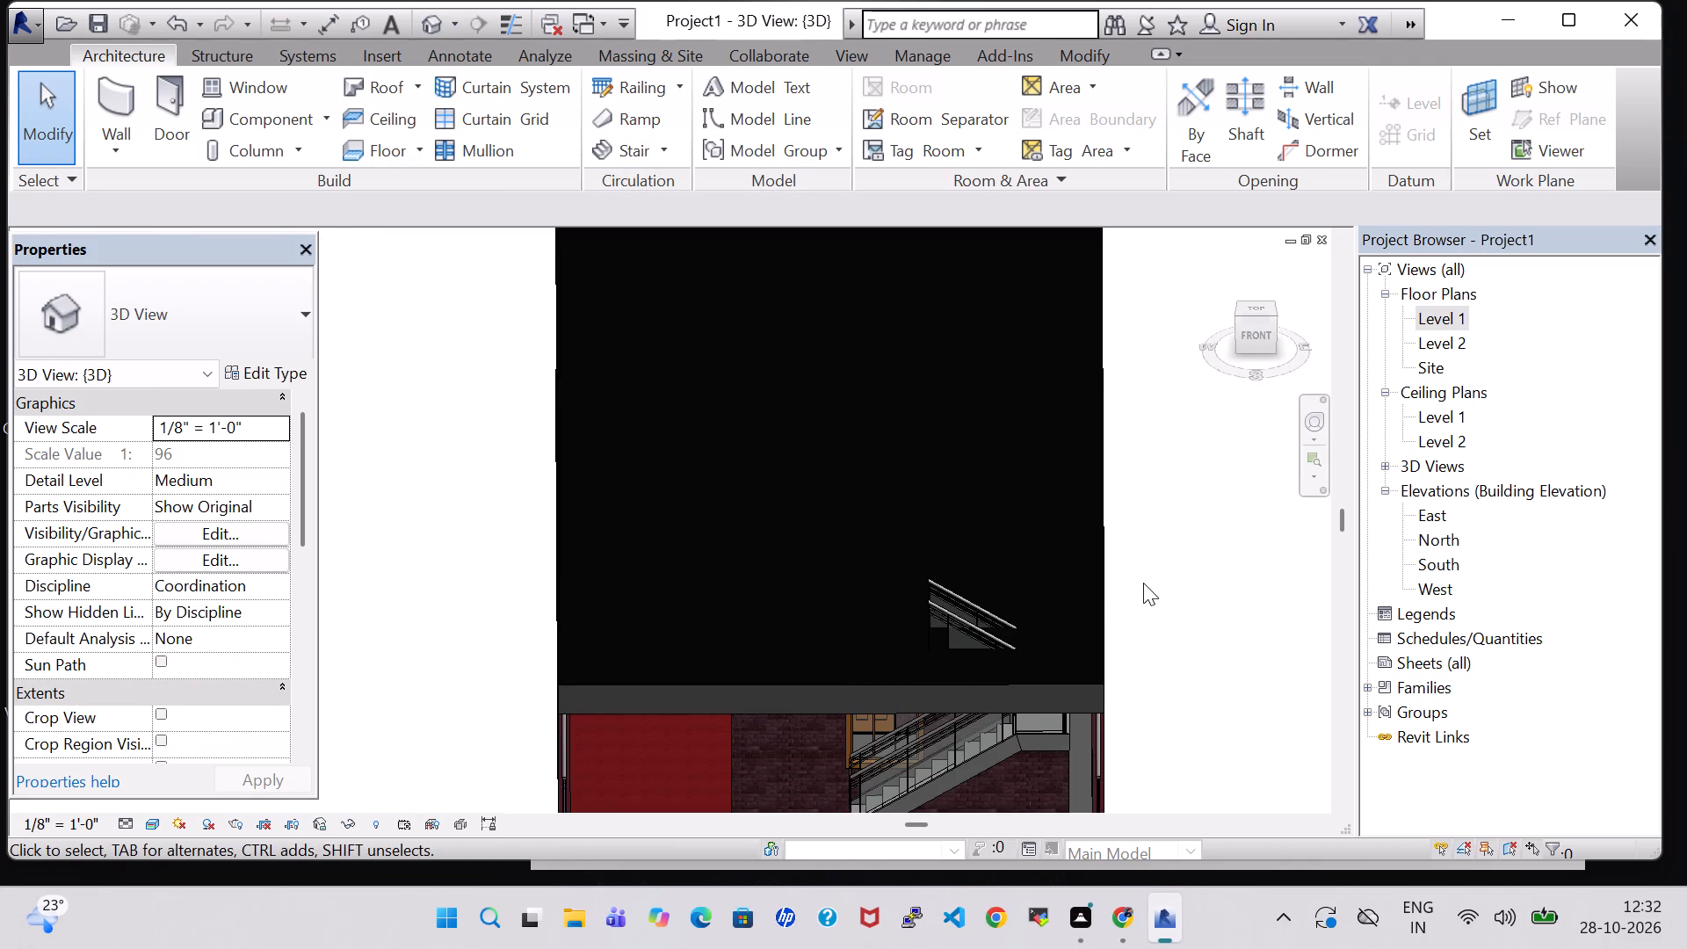
Reopen the roof's footprint for editing and ready straight boundary lines in the Level 1 plan.
{"action": "middle_click_drag", "start_coordinate": [1164, 589], "coordinate": [1145, 525]}
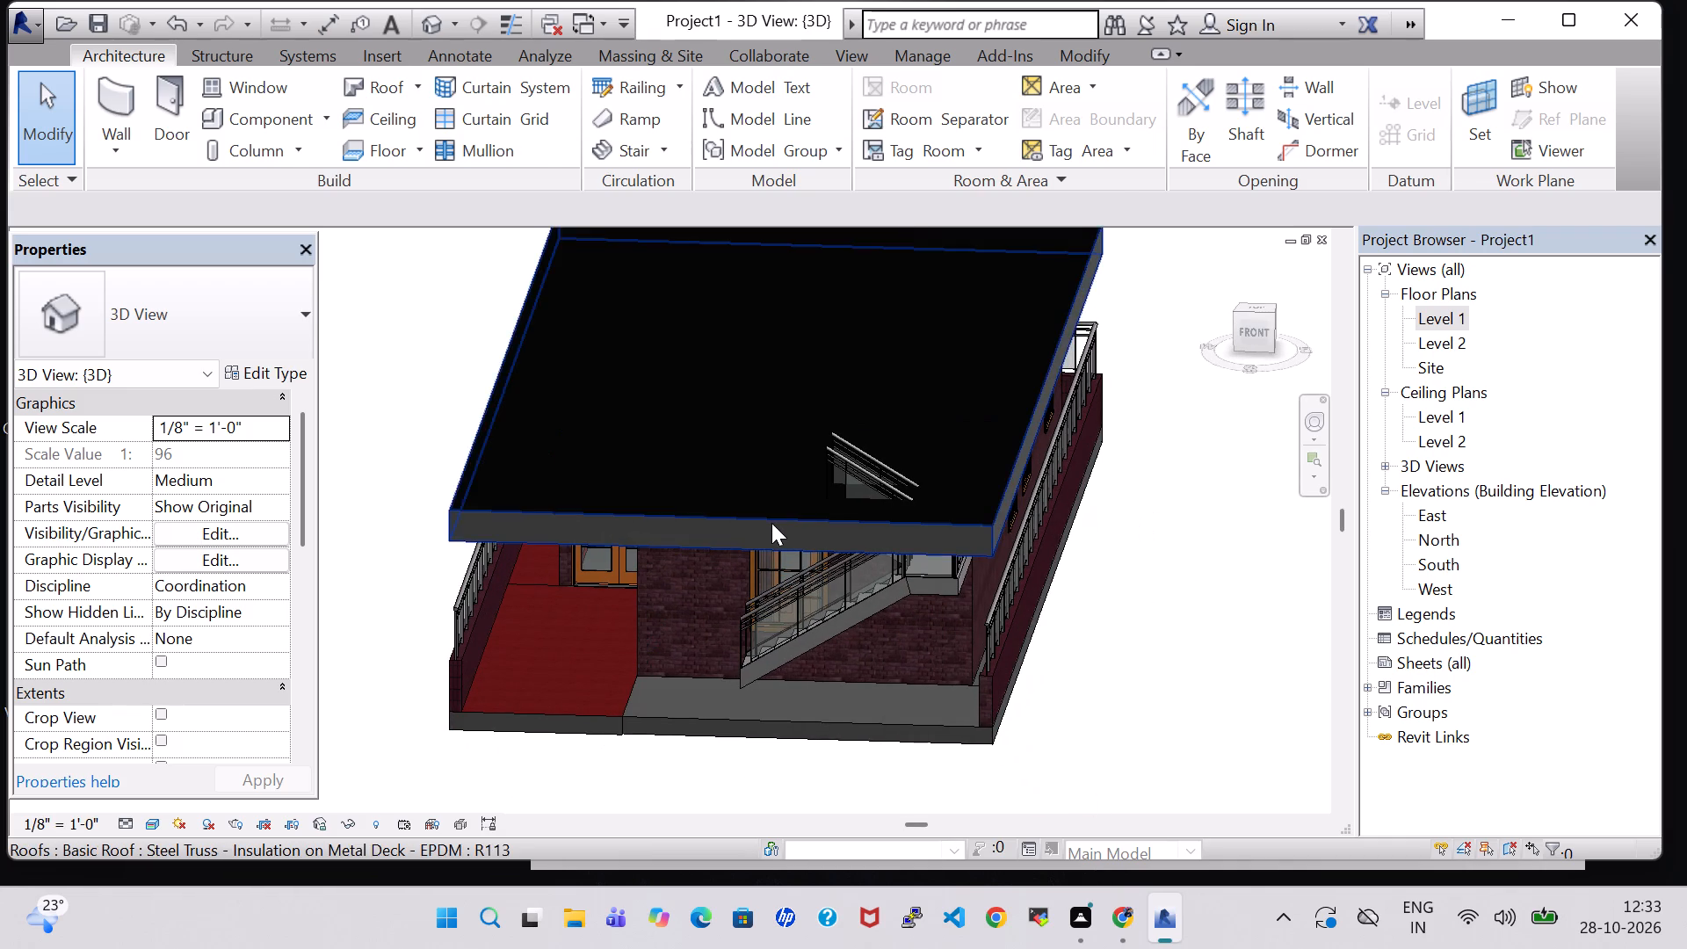
{"action": "double_click", "coordinate": [771, 523]}
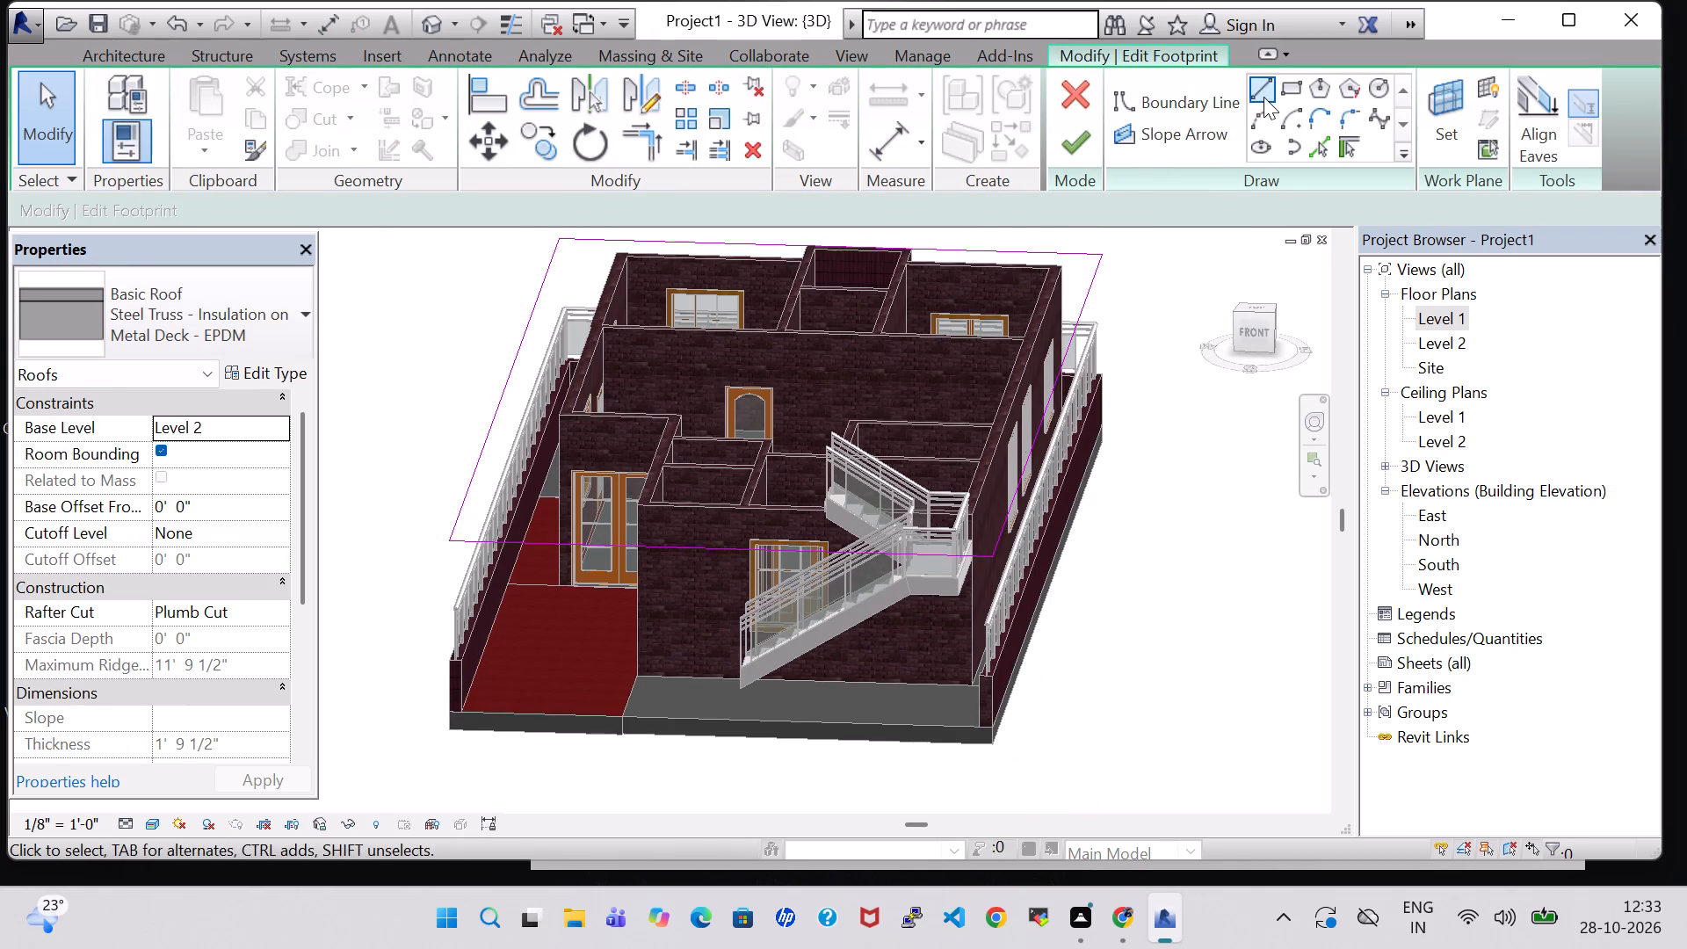
{"action": "left_click", "coordinate": [1263, 91]}
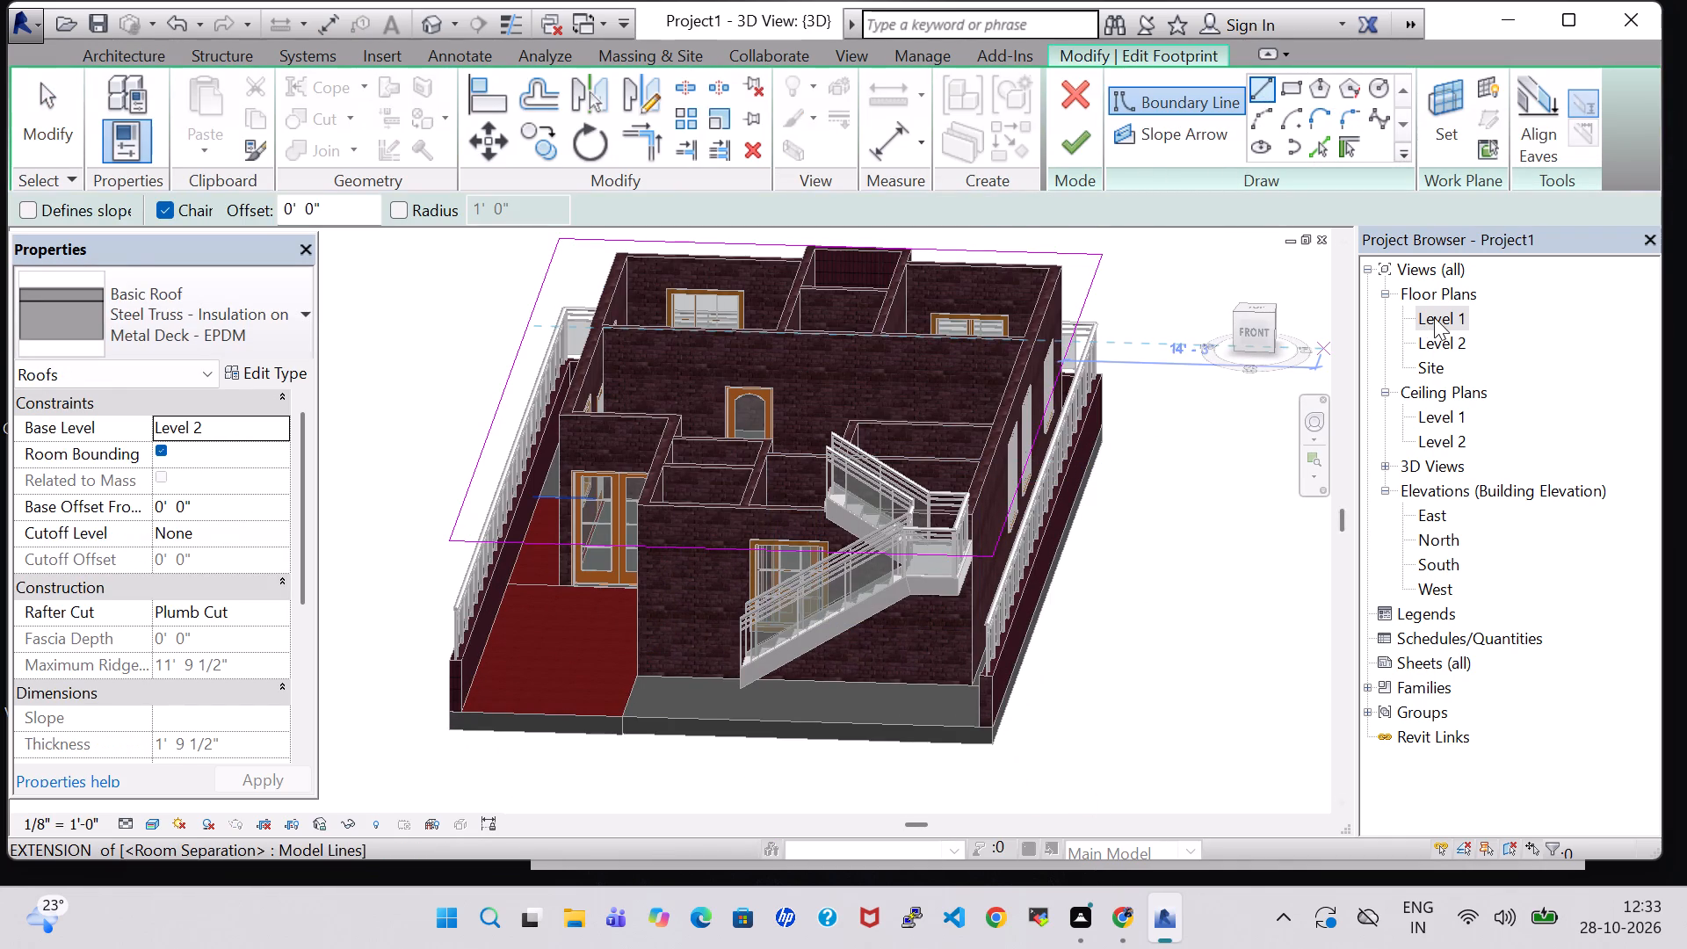
{"action": "double_click", "coordinate": [1434, 317]}
{"action": "scroll", "coordinate": [996, 503], "scroll_direction": "down", "scroll_amount": 1}
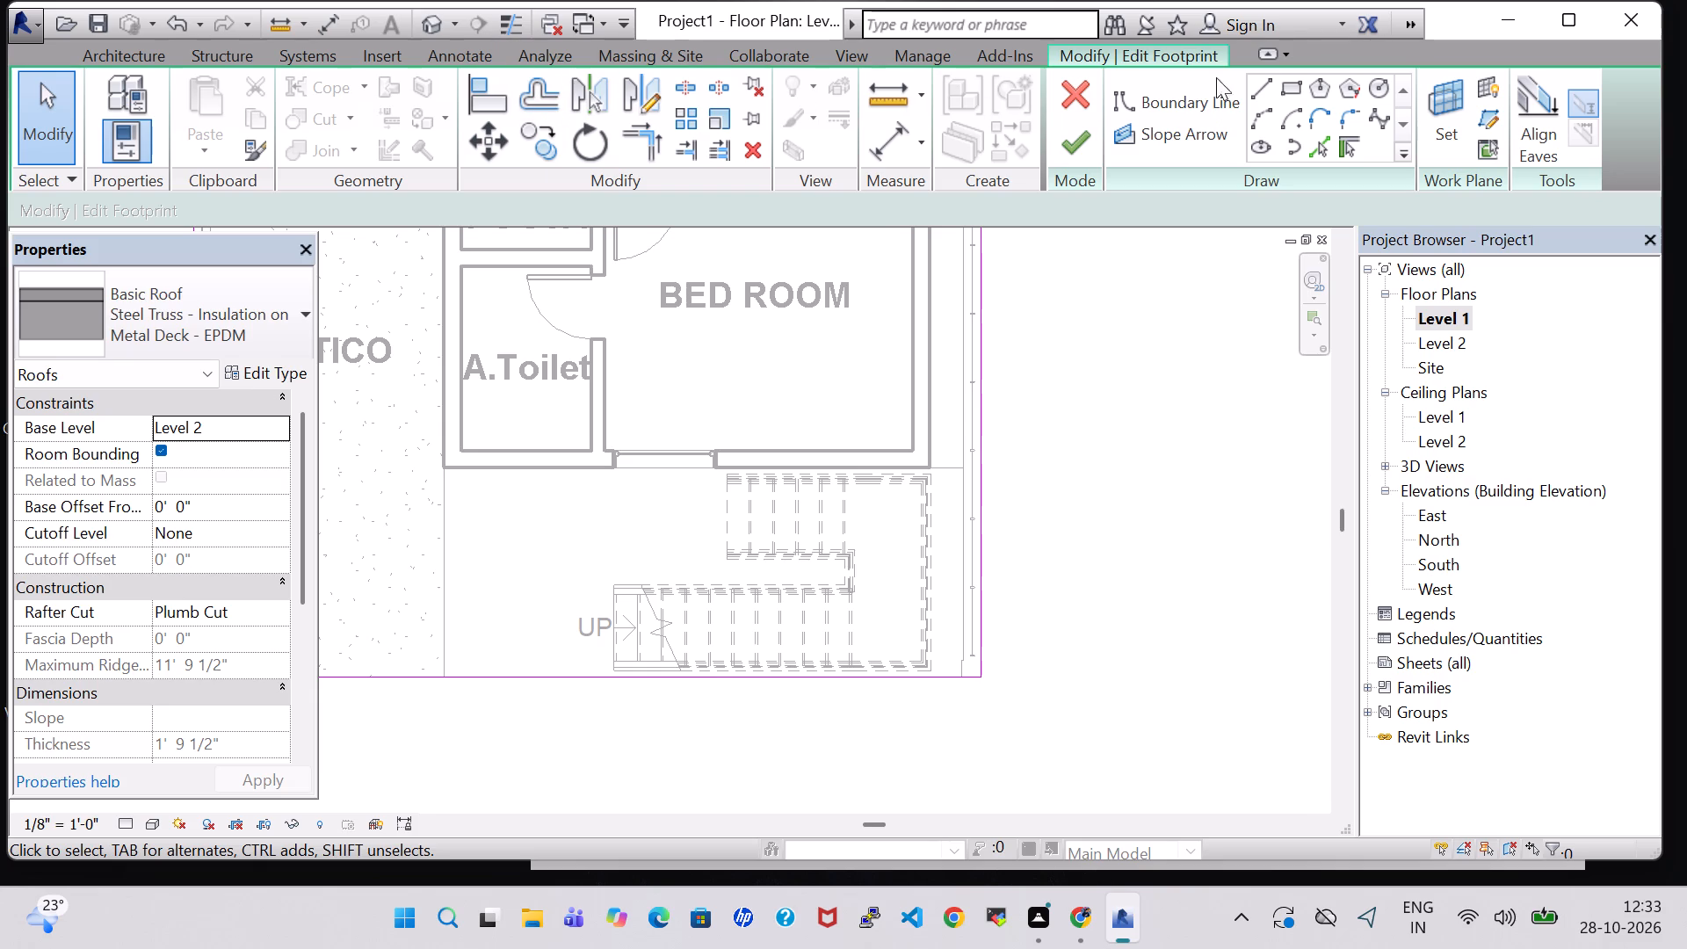
{"action": "left_click", "coordinate": [1269, 76]}
{"action": "left_click", "coordinate": [1269, 83]}
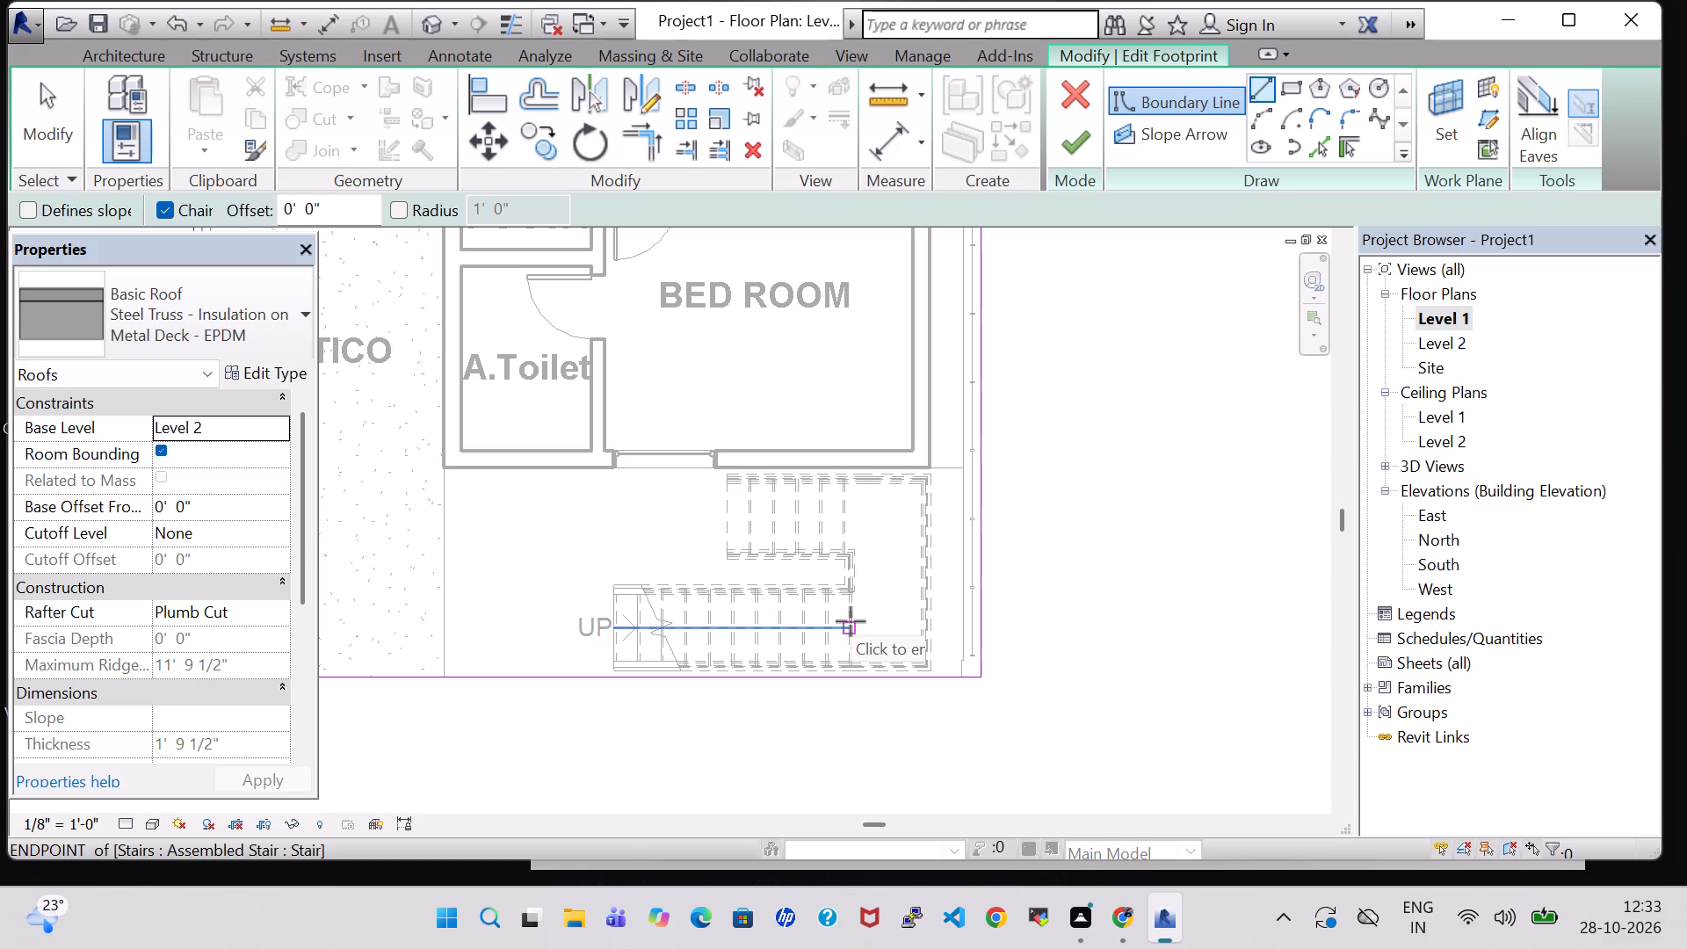
{"action": "left_click", "coordinate": [428, 18]}
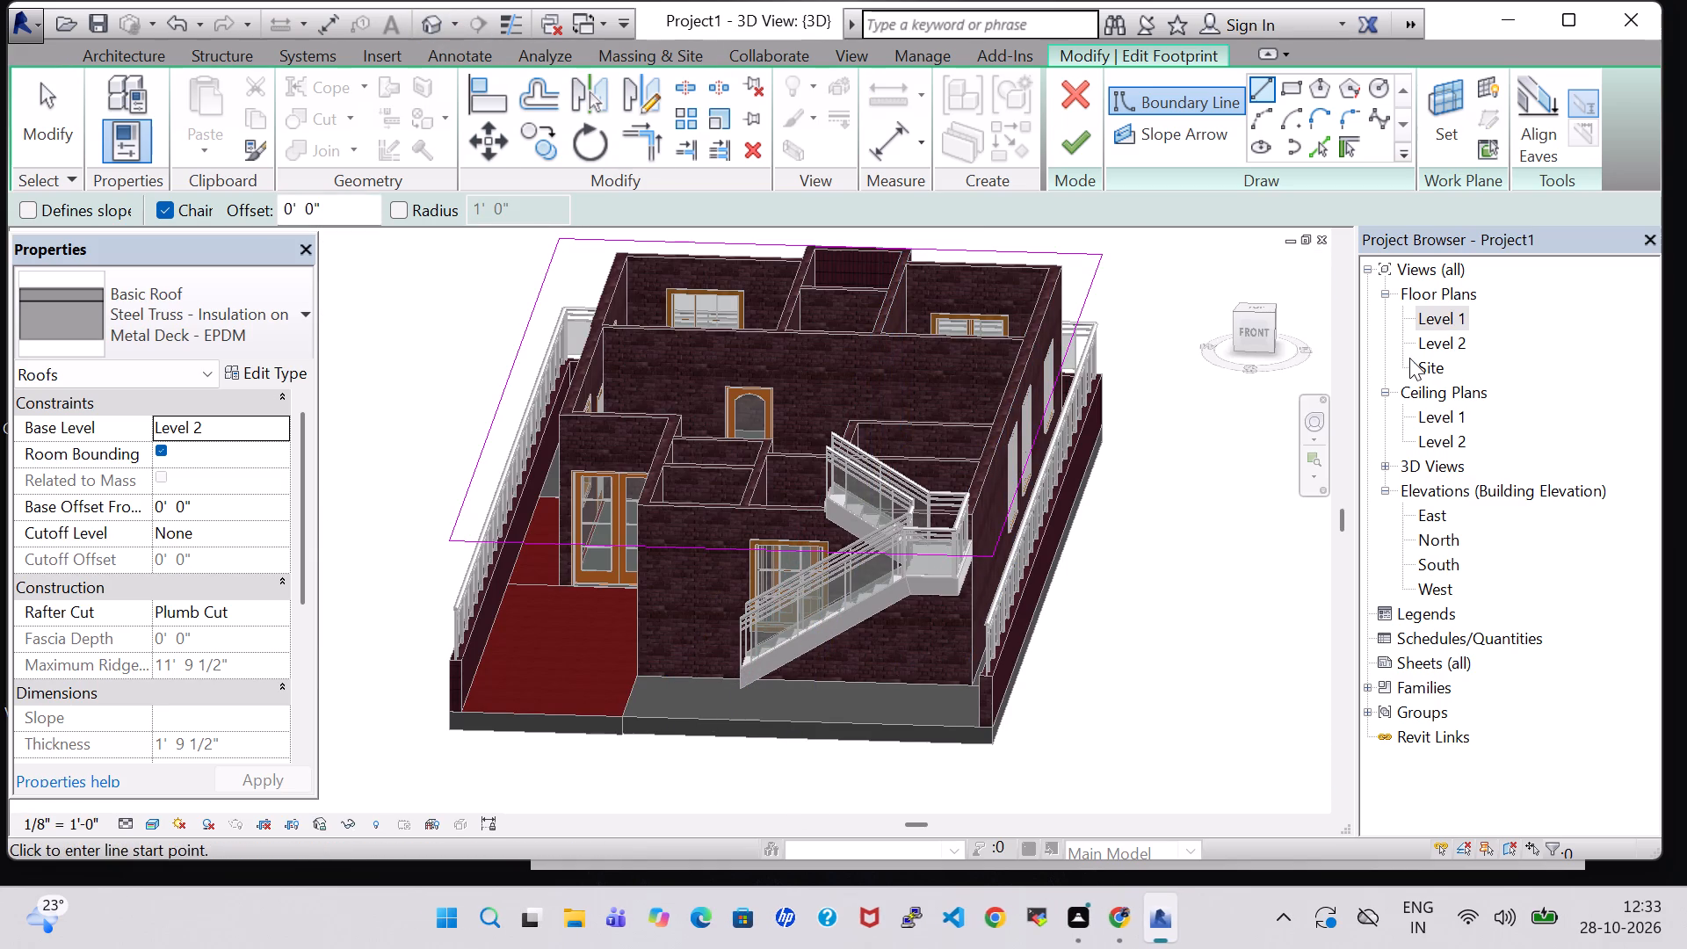
{"action": "double_click", "coordinate": [1437, 323]}
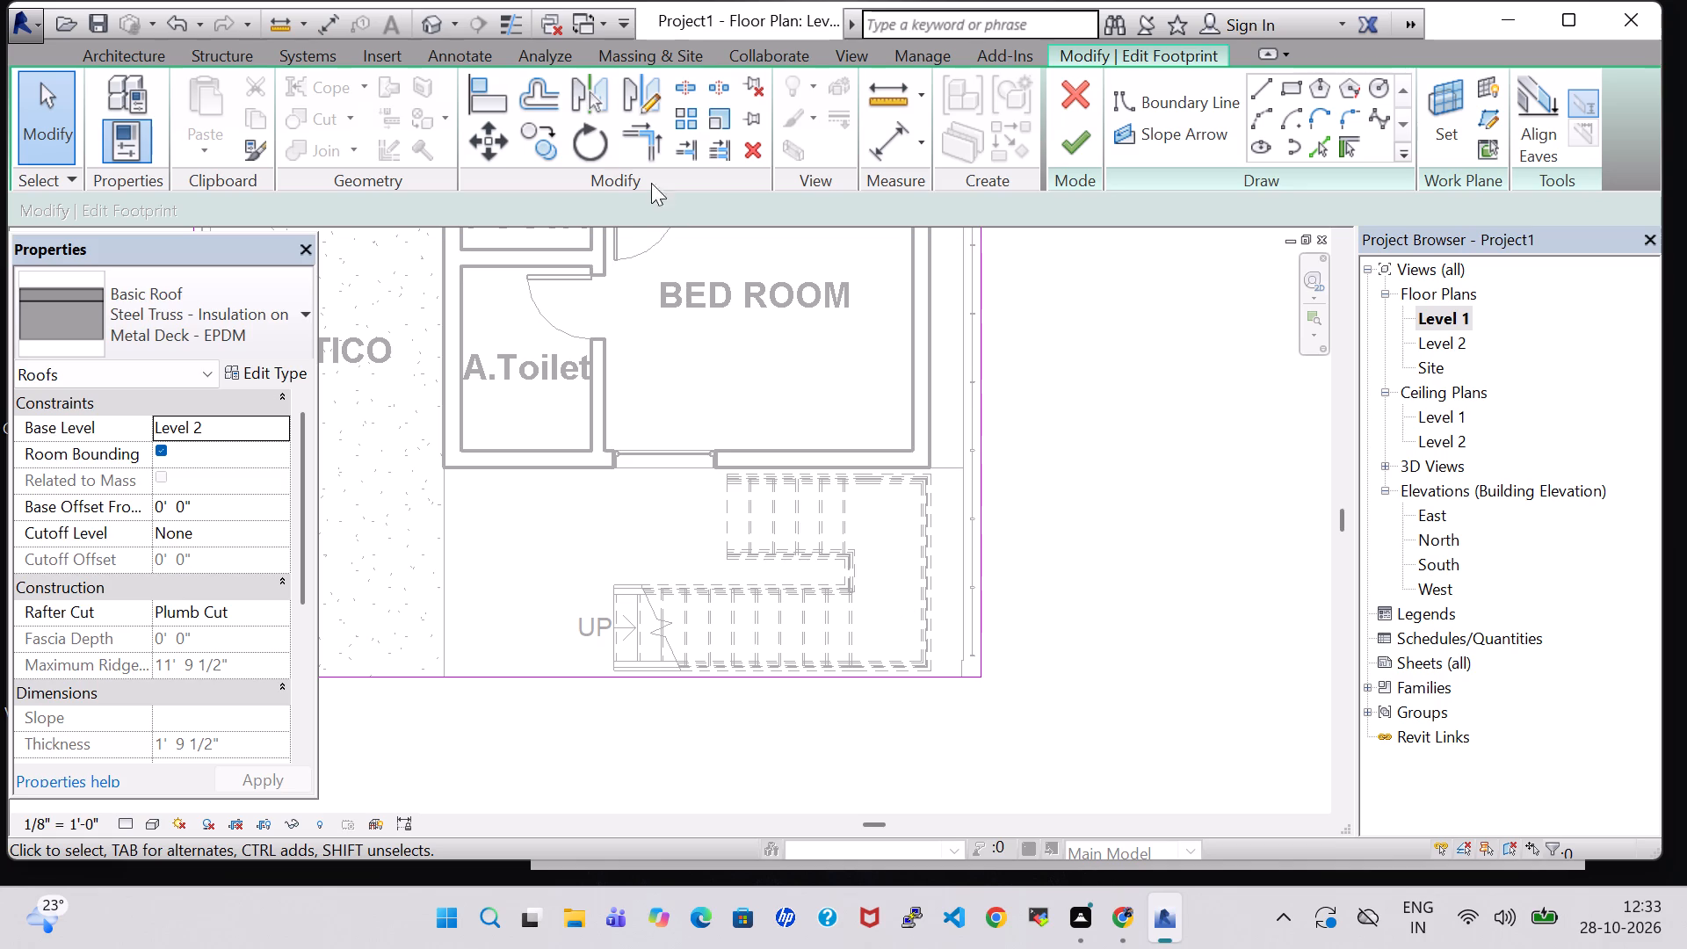
{"action": "left_click", "coordinate": [1266, 86]}
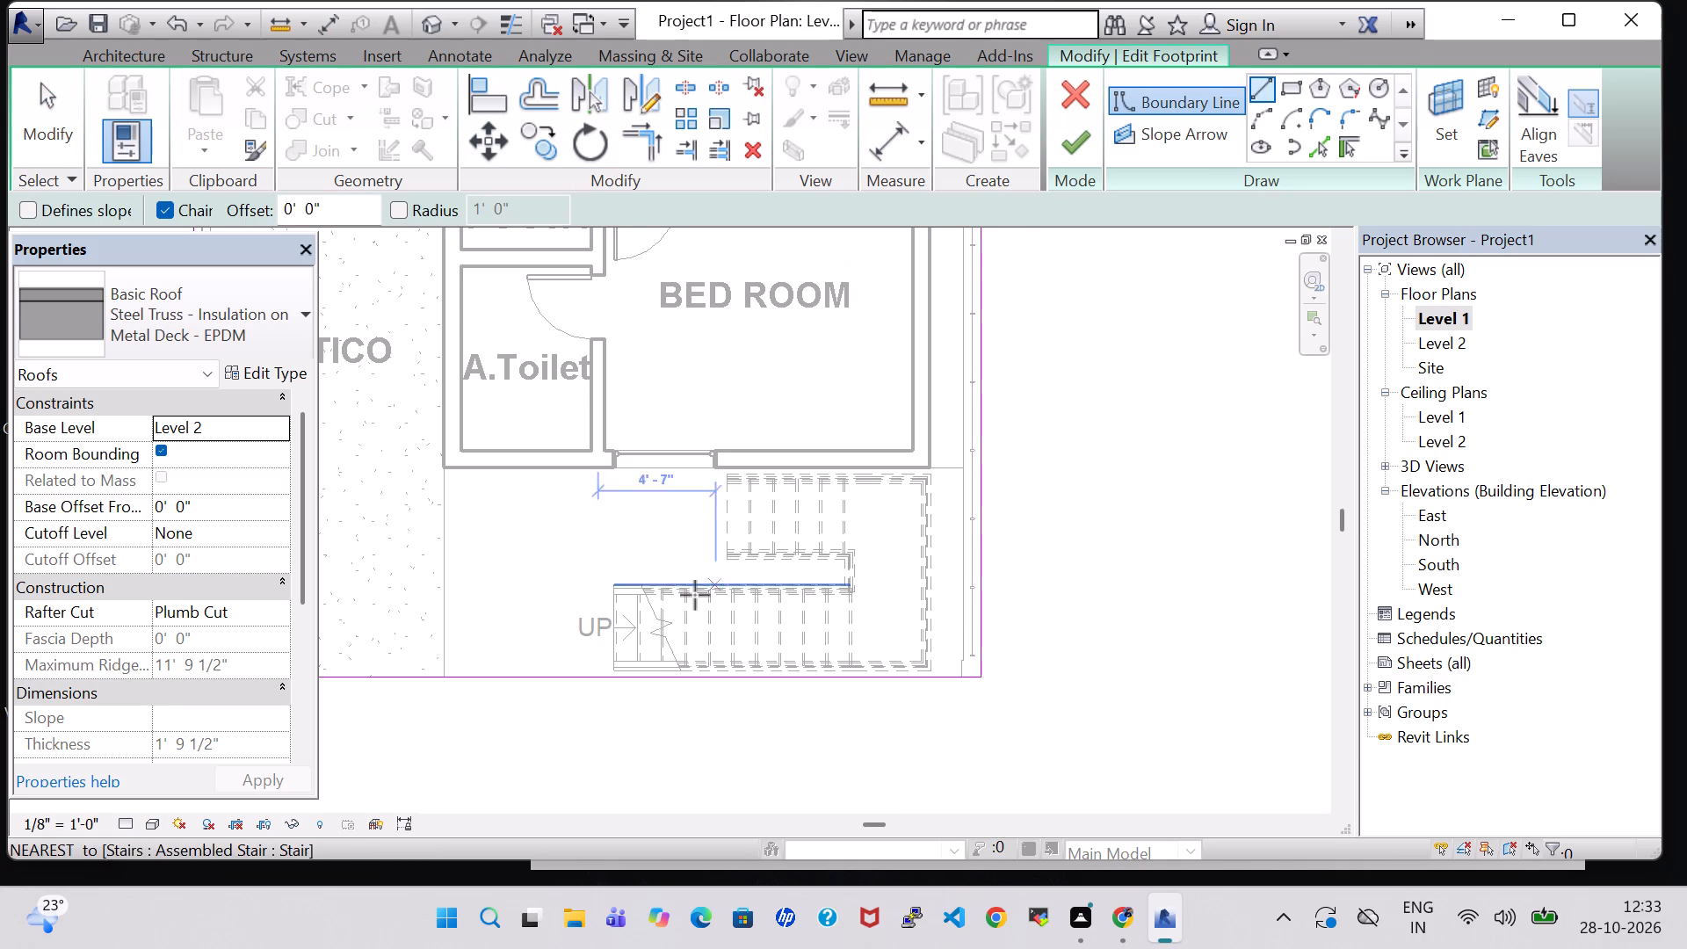
Sketch a closed 4'-9" by 3'-6" roof opening over the upper stair flight, up to the bedroom wall, and finish the footprint.
{"action": "scroll", "coordinate": [717, 532], "scroll_direction": "up", "scroll_amount": 2}
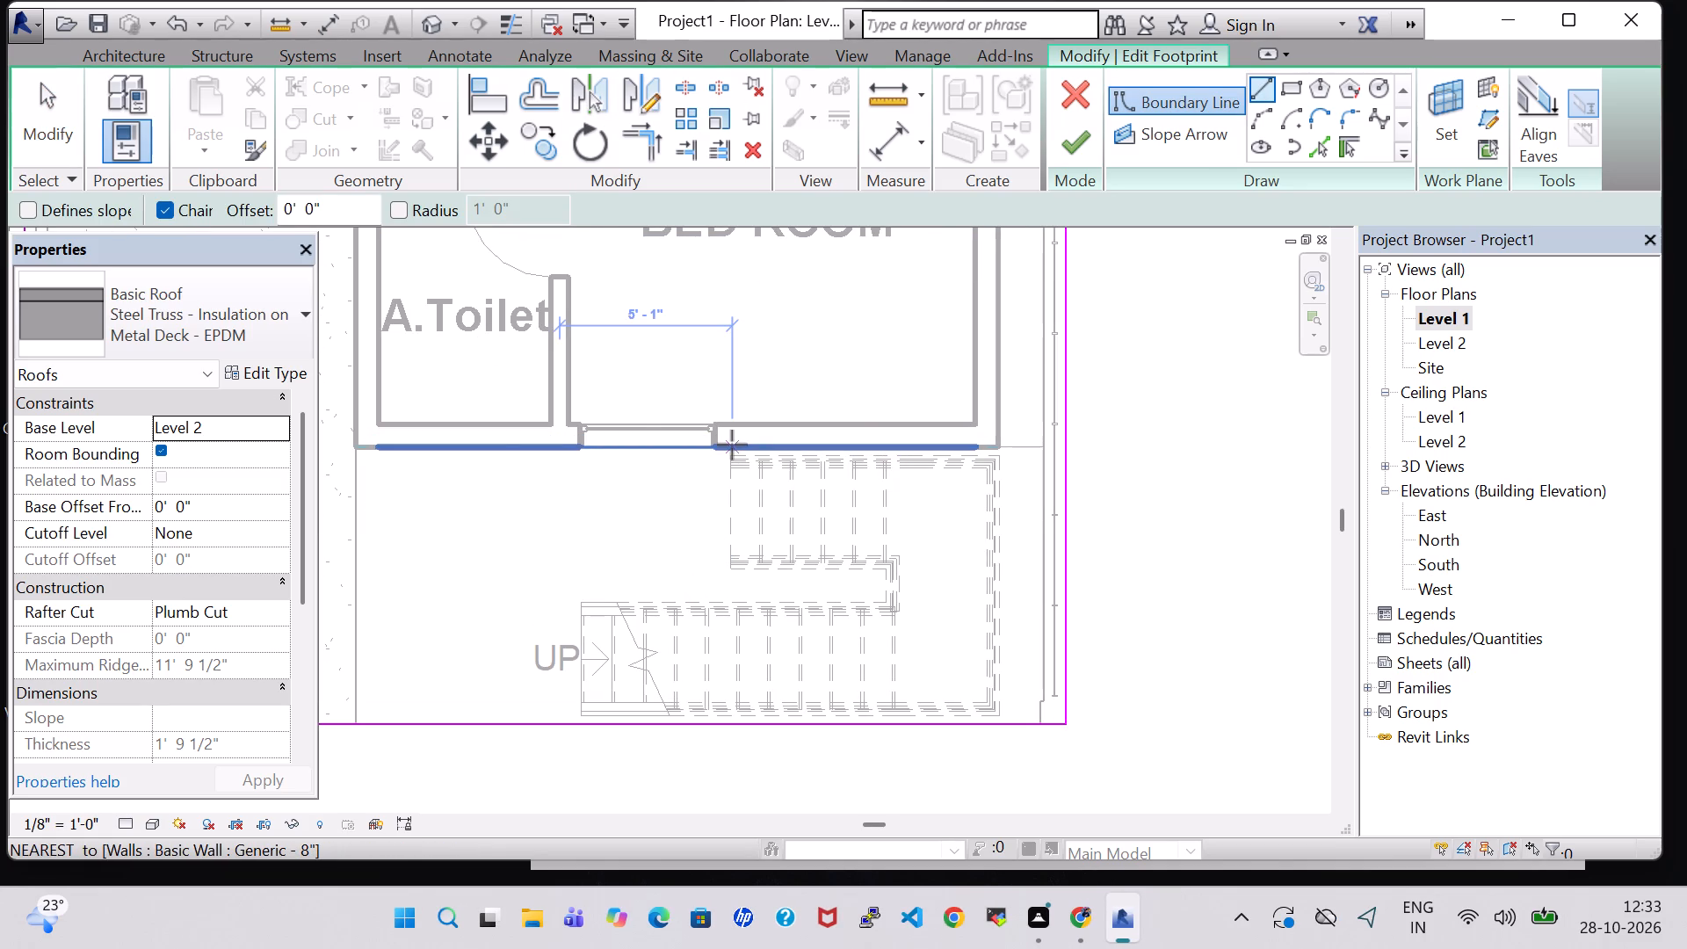
{"action": "left_click", "coordinate": [732, 445]}
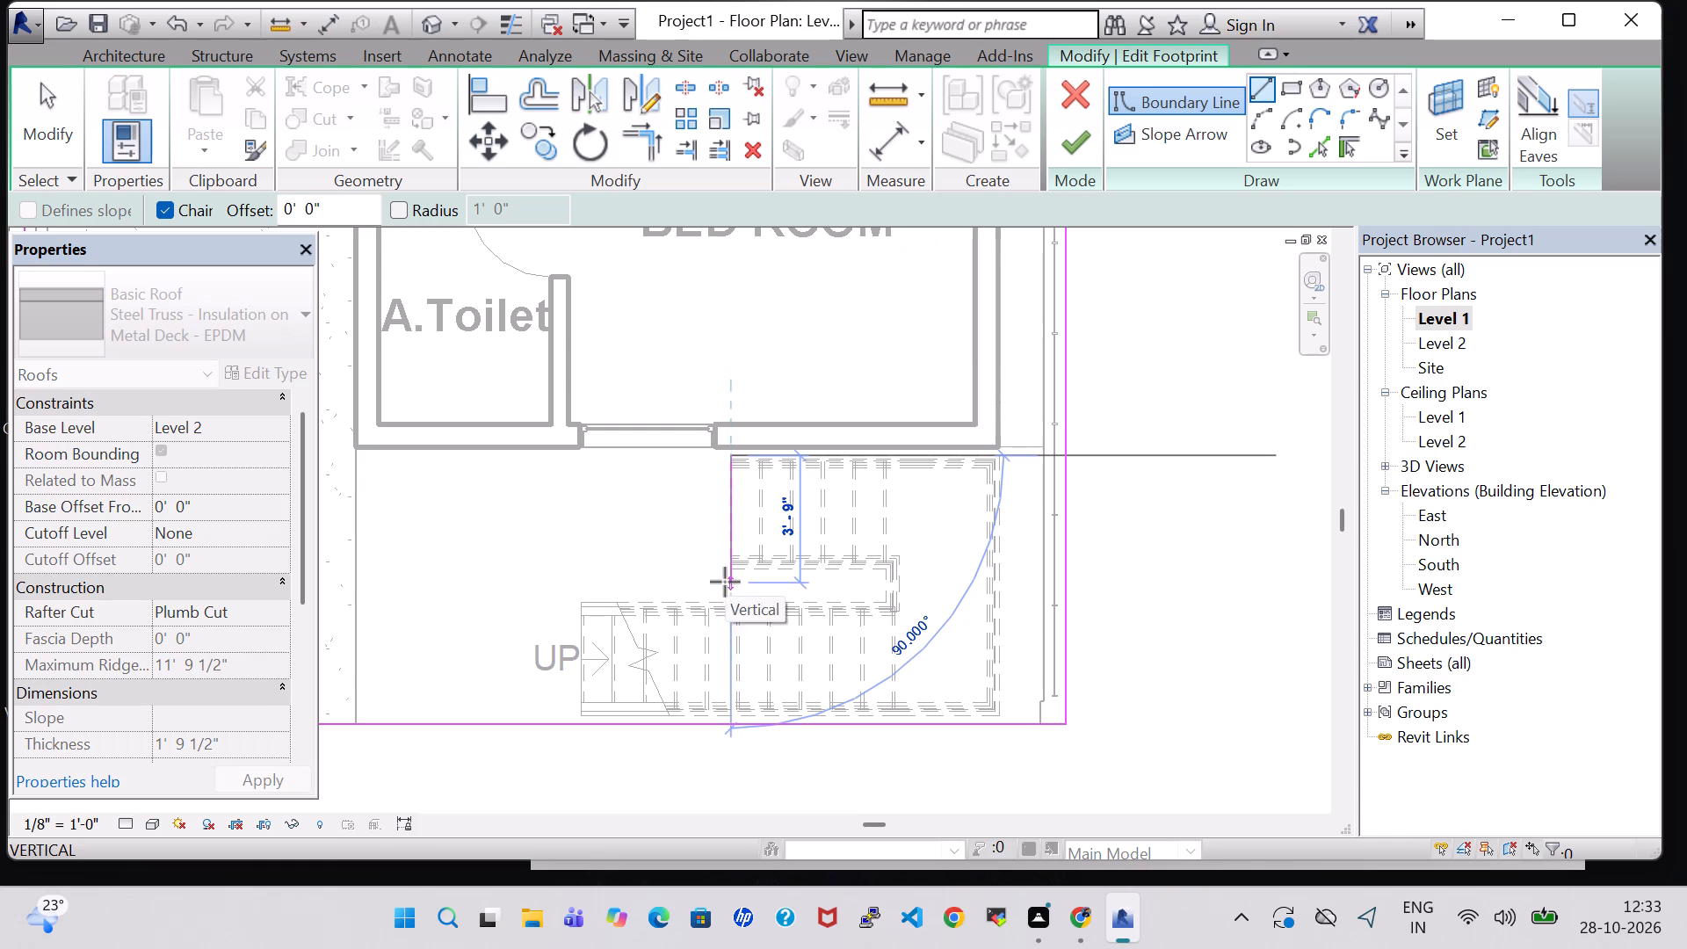
{"action": "left_click", "coordinate": [732, 568]}
{"action": "left_click", "coordinate": [891, 570]}
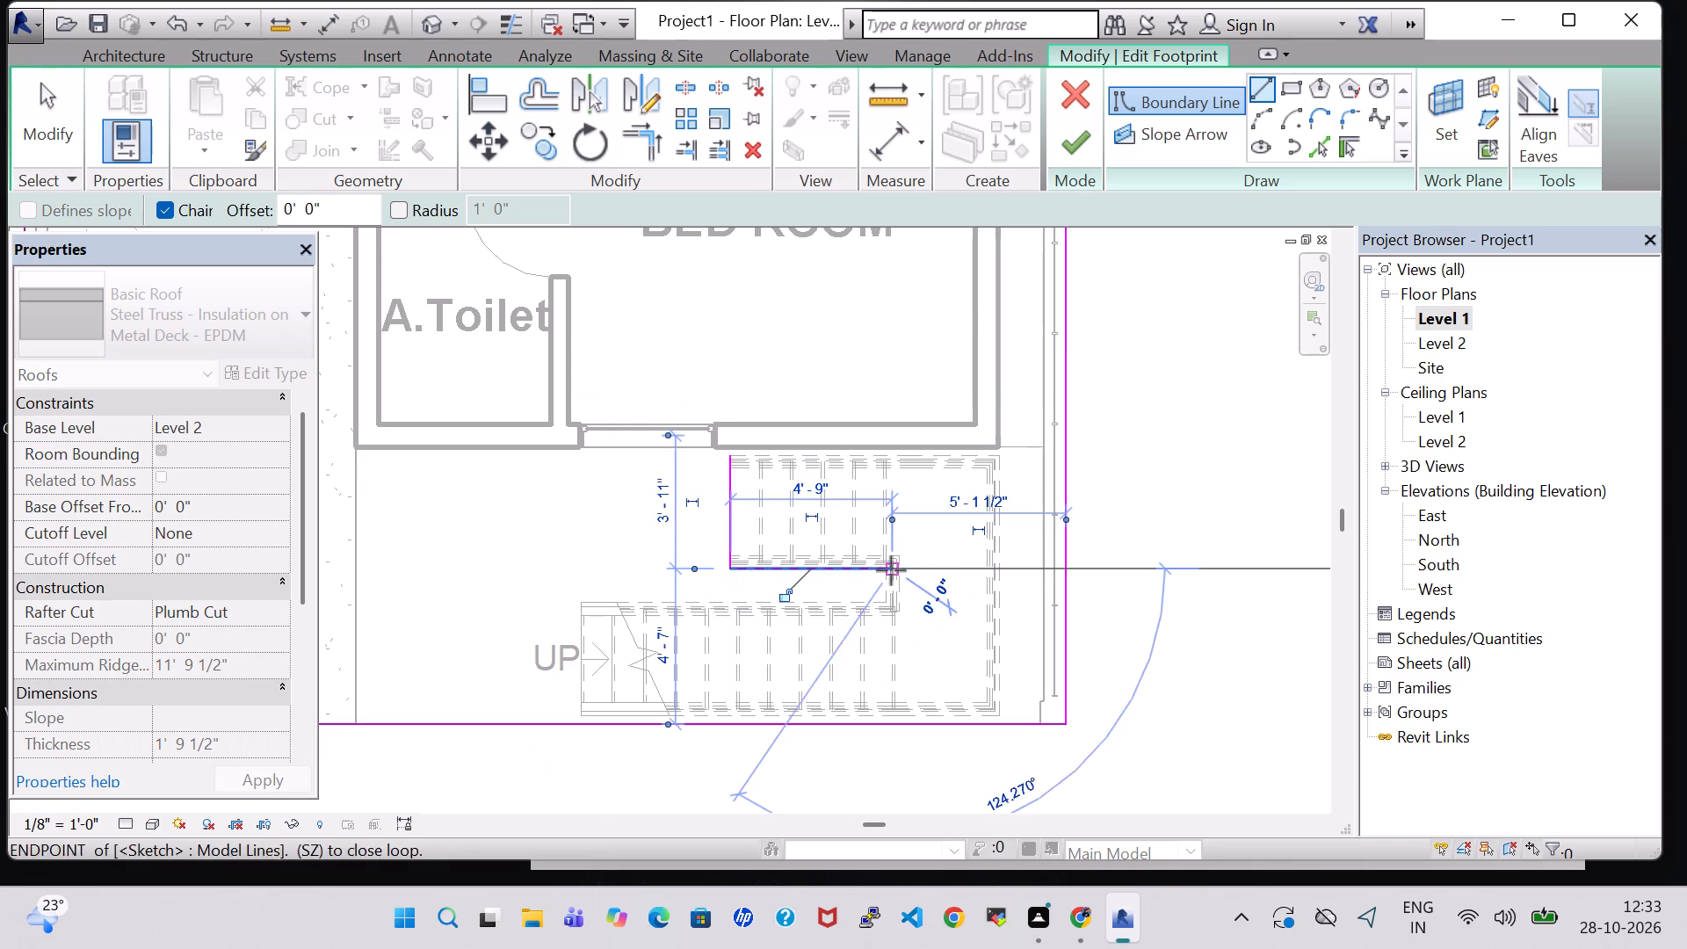
{"action": "left_click", "coordinate": [887, 449]}
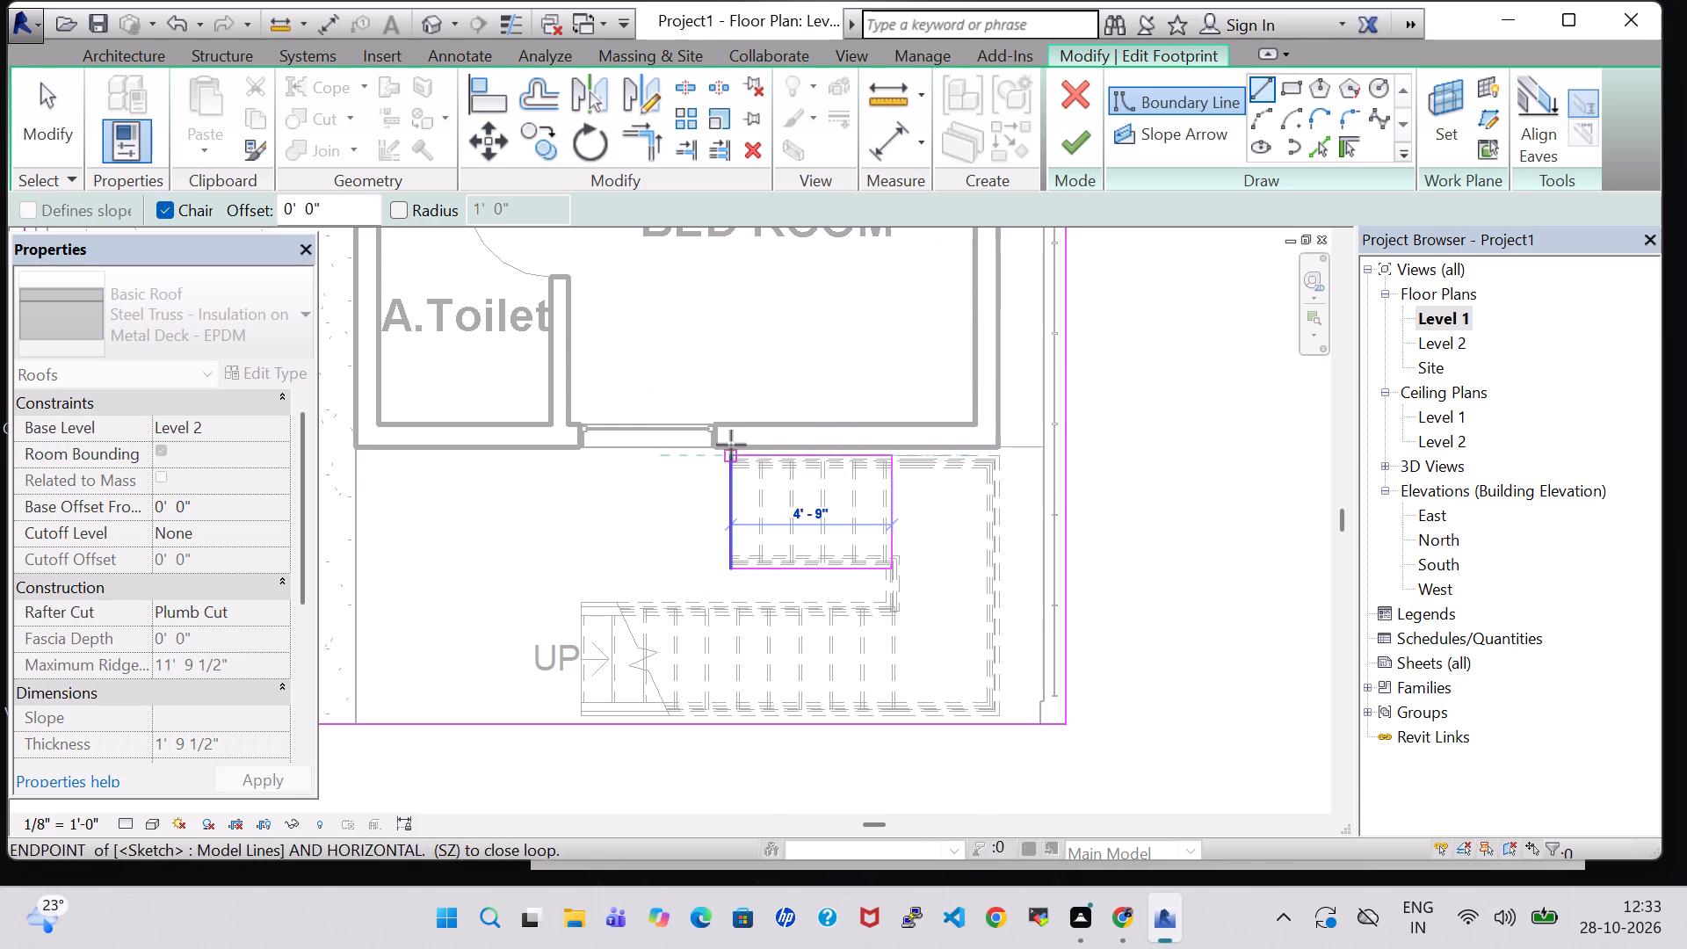
{"action": "scroll", "coordinate": [799, 496], "scroll_direction": "up", "scroll_amount": 4}
{"action": "key", "text": "Escape"}
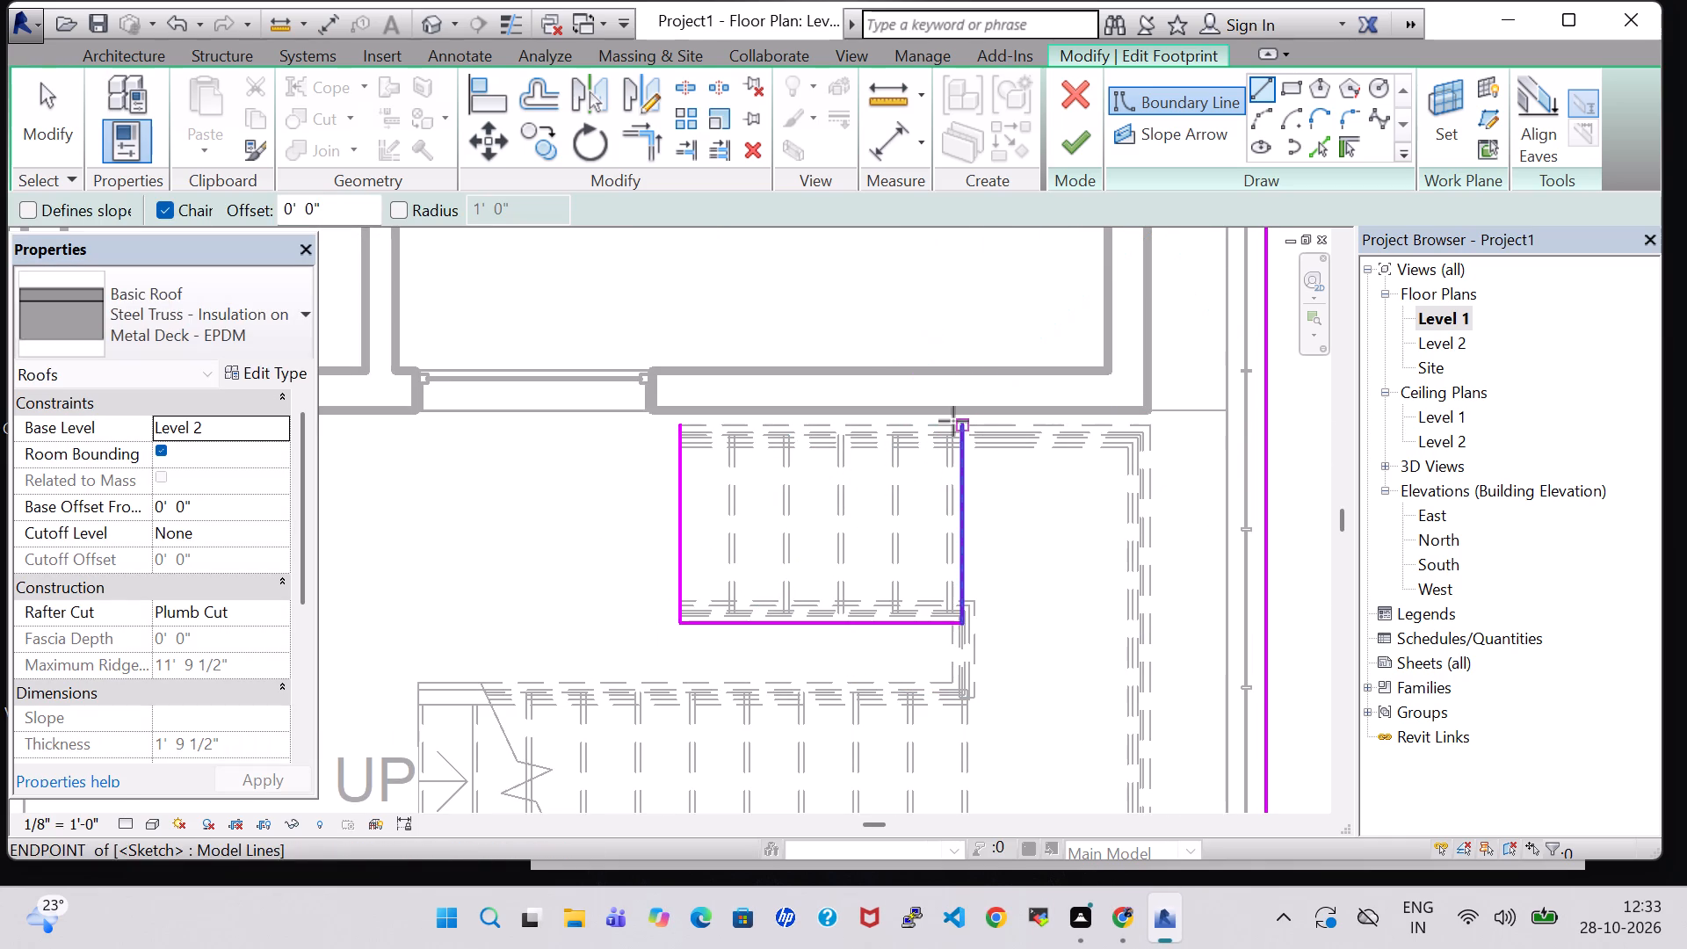
{"action": "left_click", "coordinate": [962, 432]}
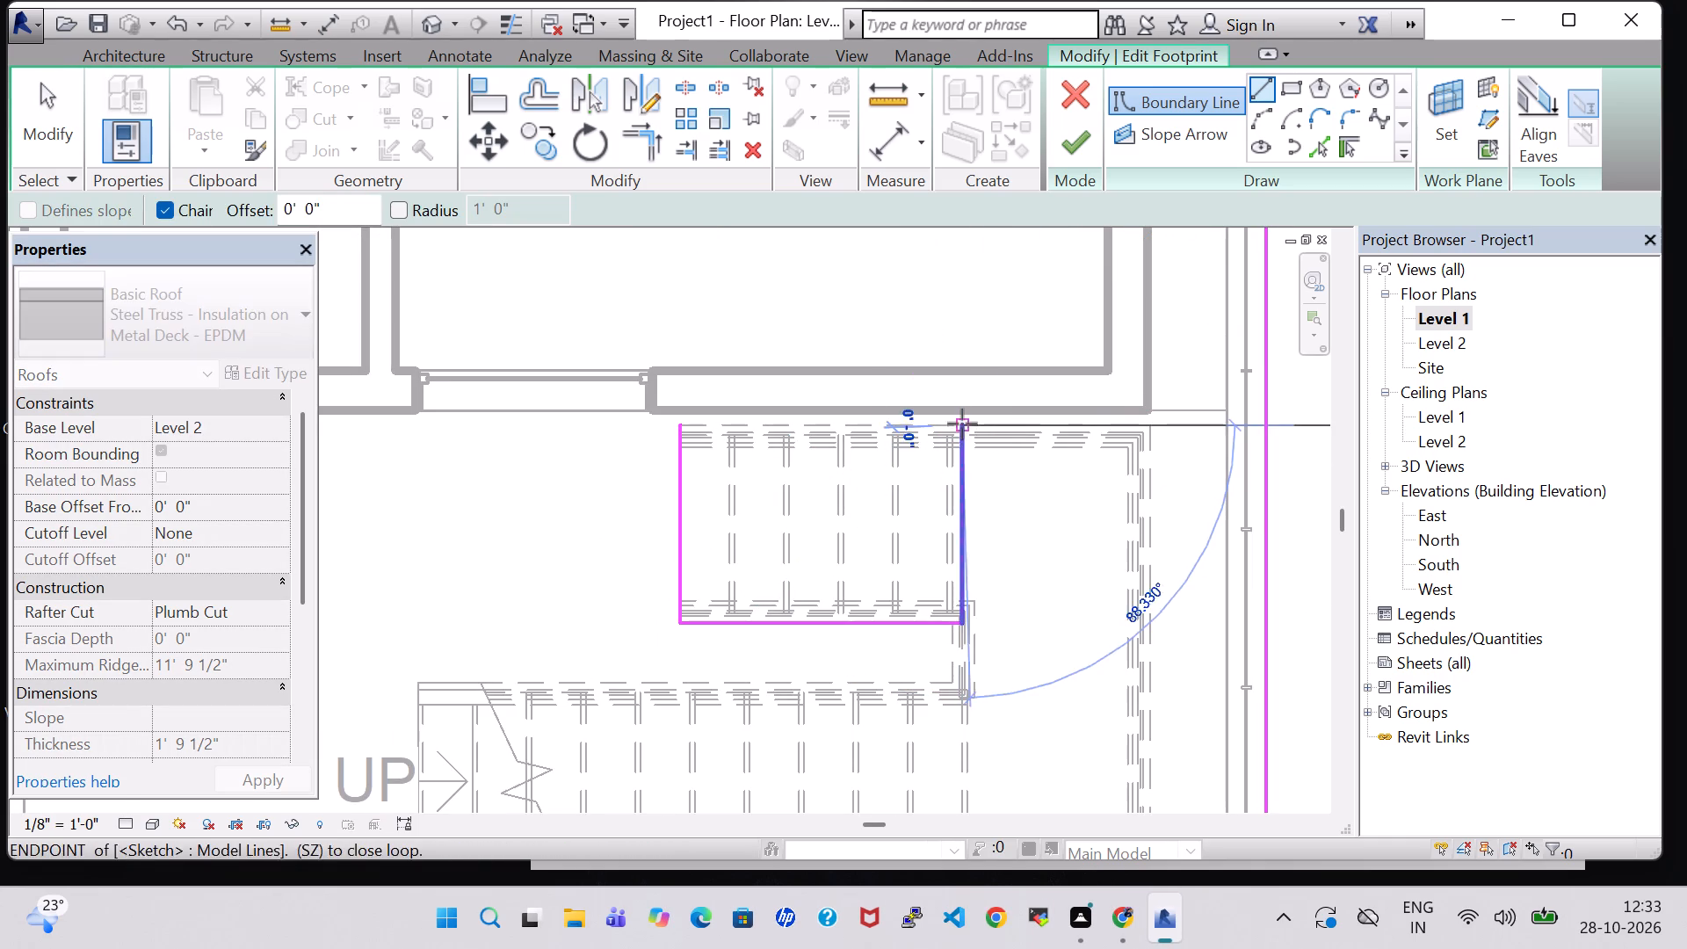
{"action": "double_click", "coordinate": [962, 417]}
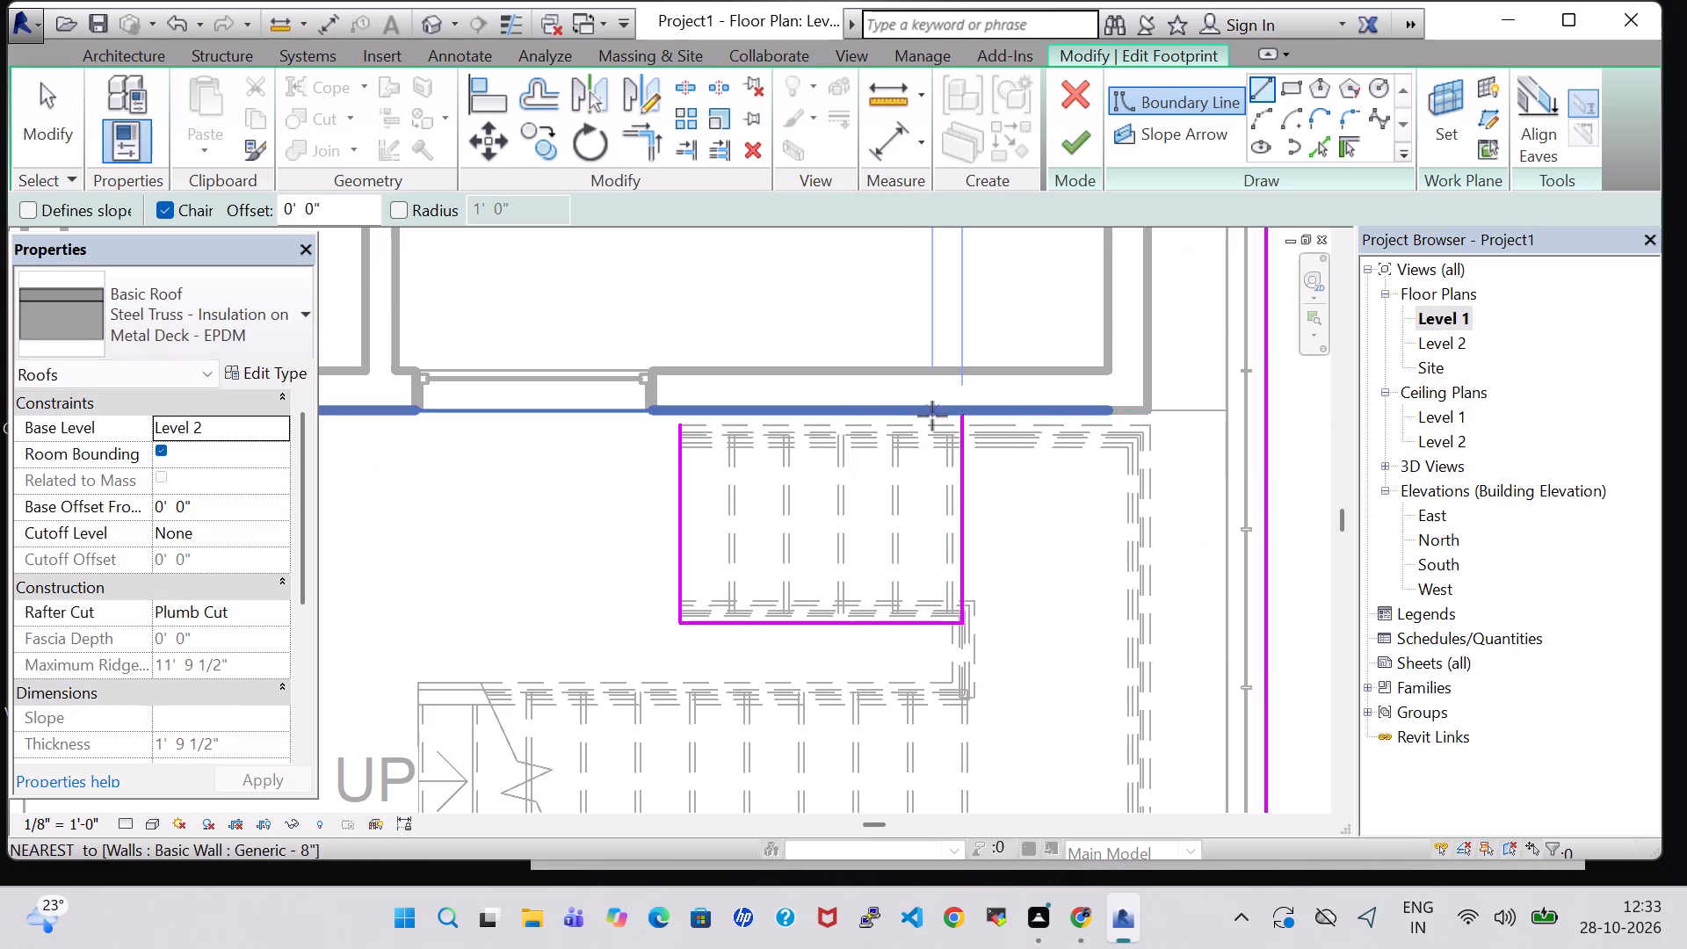
{"action": "scroll", "coordinate": [689, 421], "scroll_direction": "up", "scroll_amount": 4}
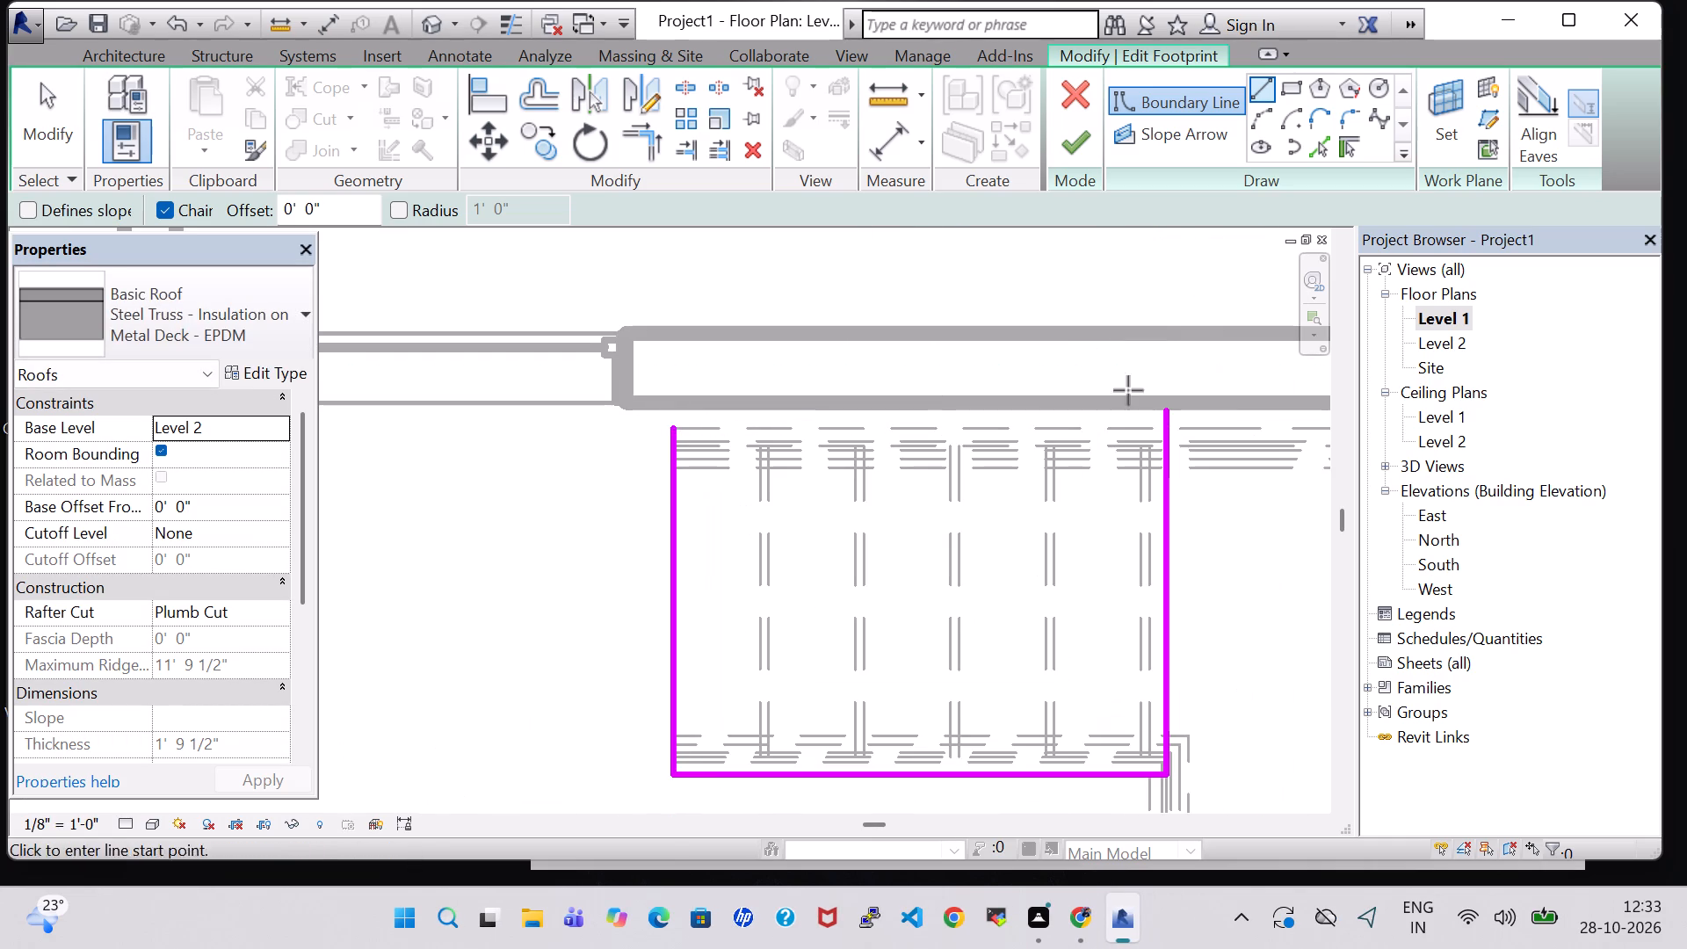
{"action": "left_click", "coordinate": [1167, 411]}
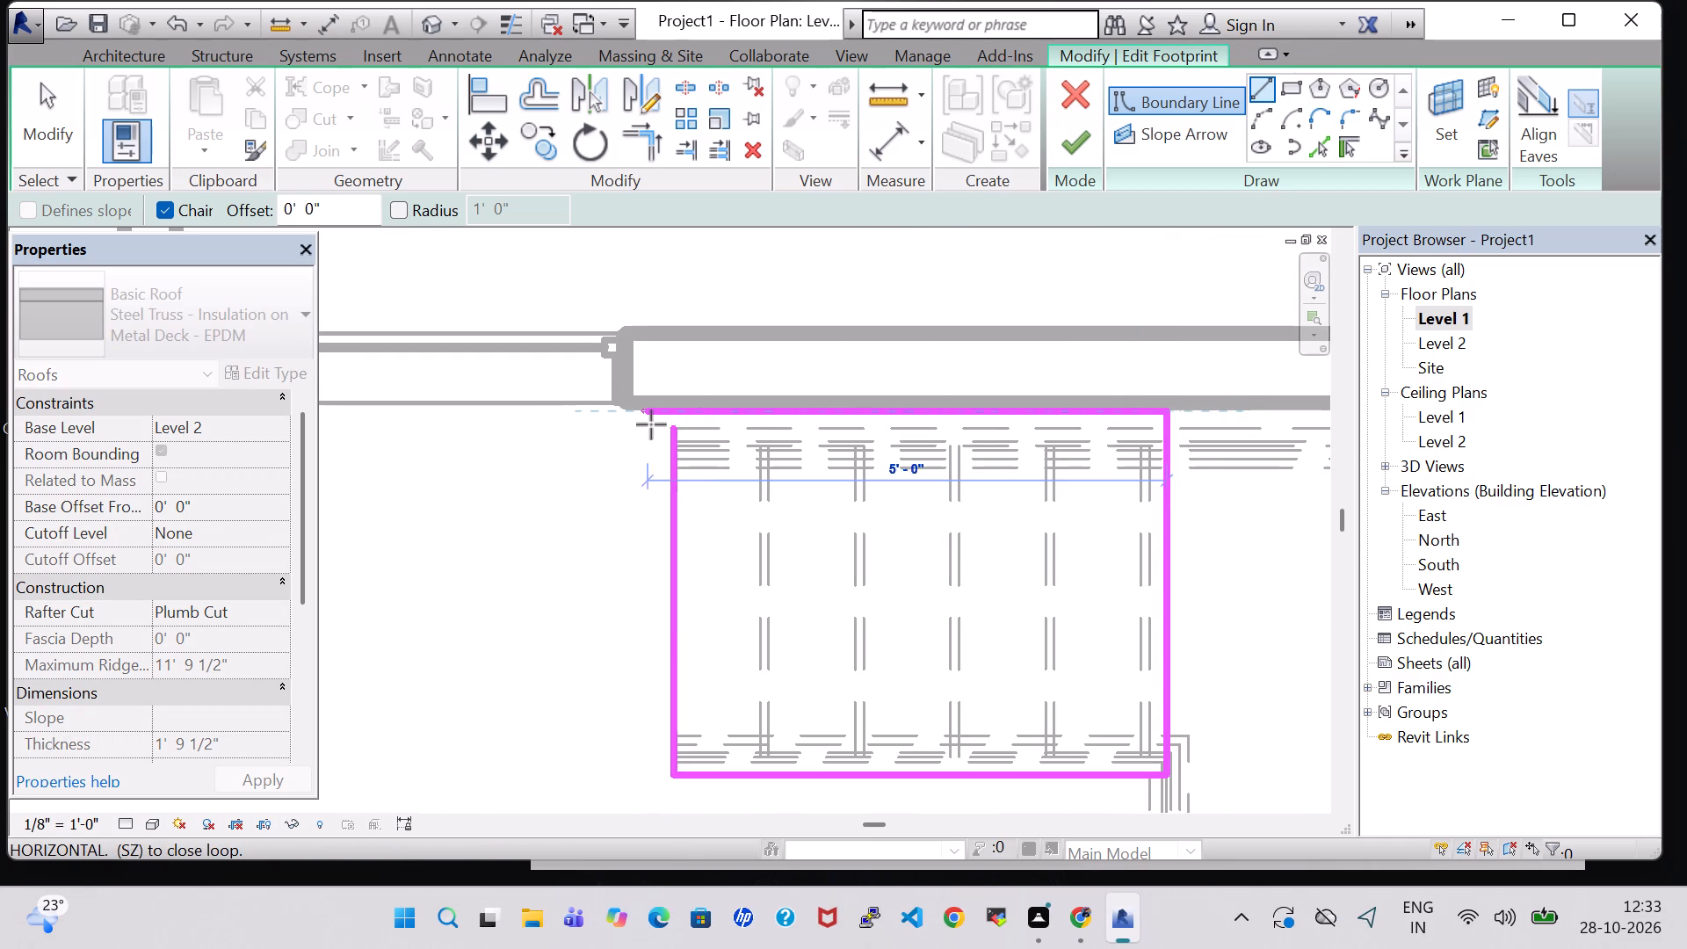
{"action": "left_click", "coordinate": [677, 417]}
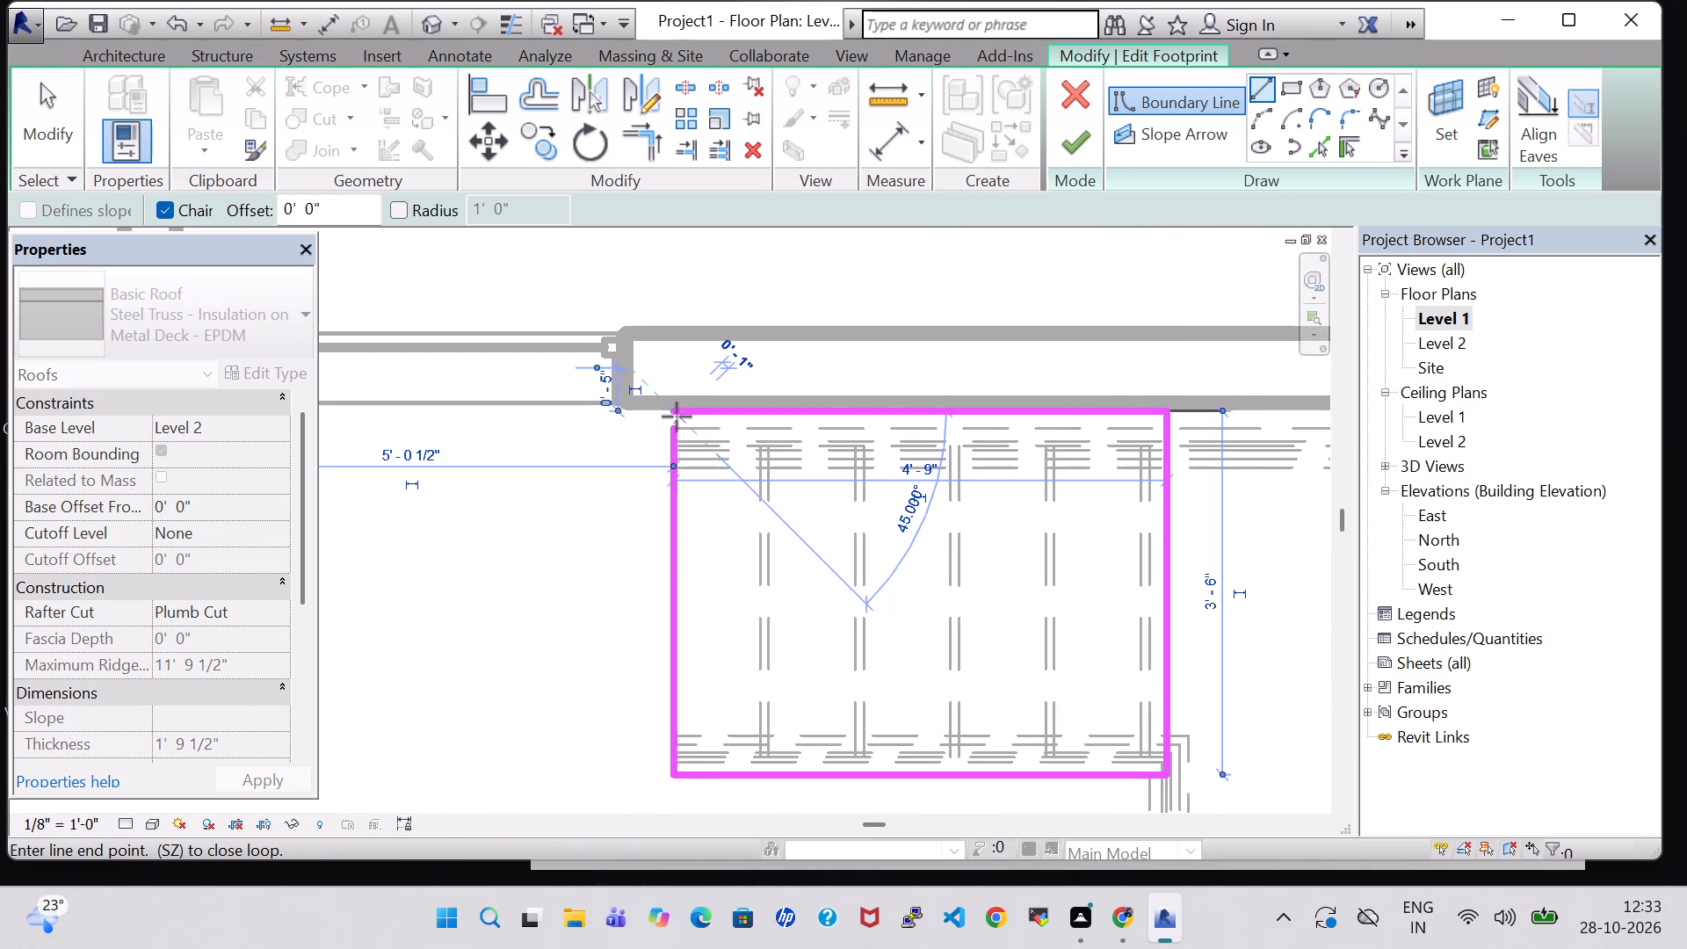
{"action": "left_click", "coordinate": [677, 429]}
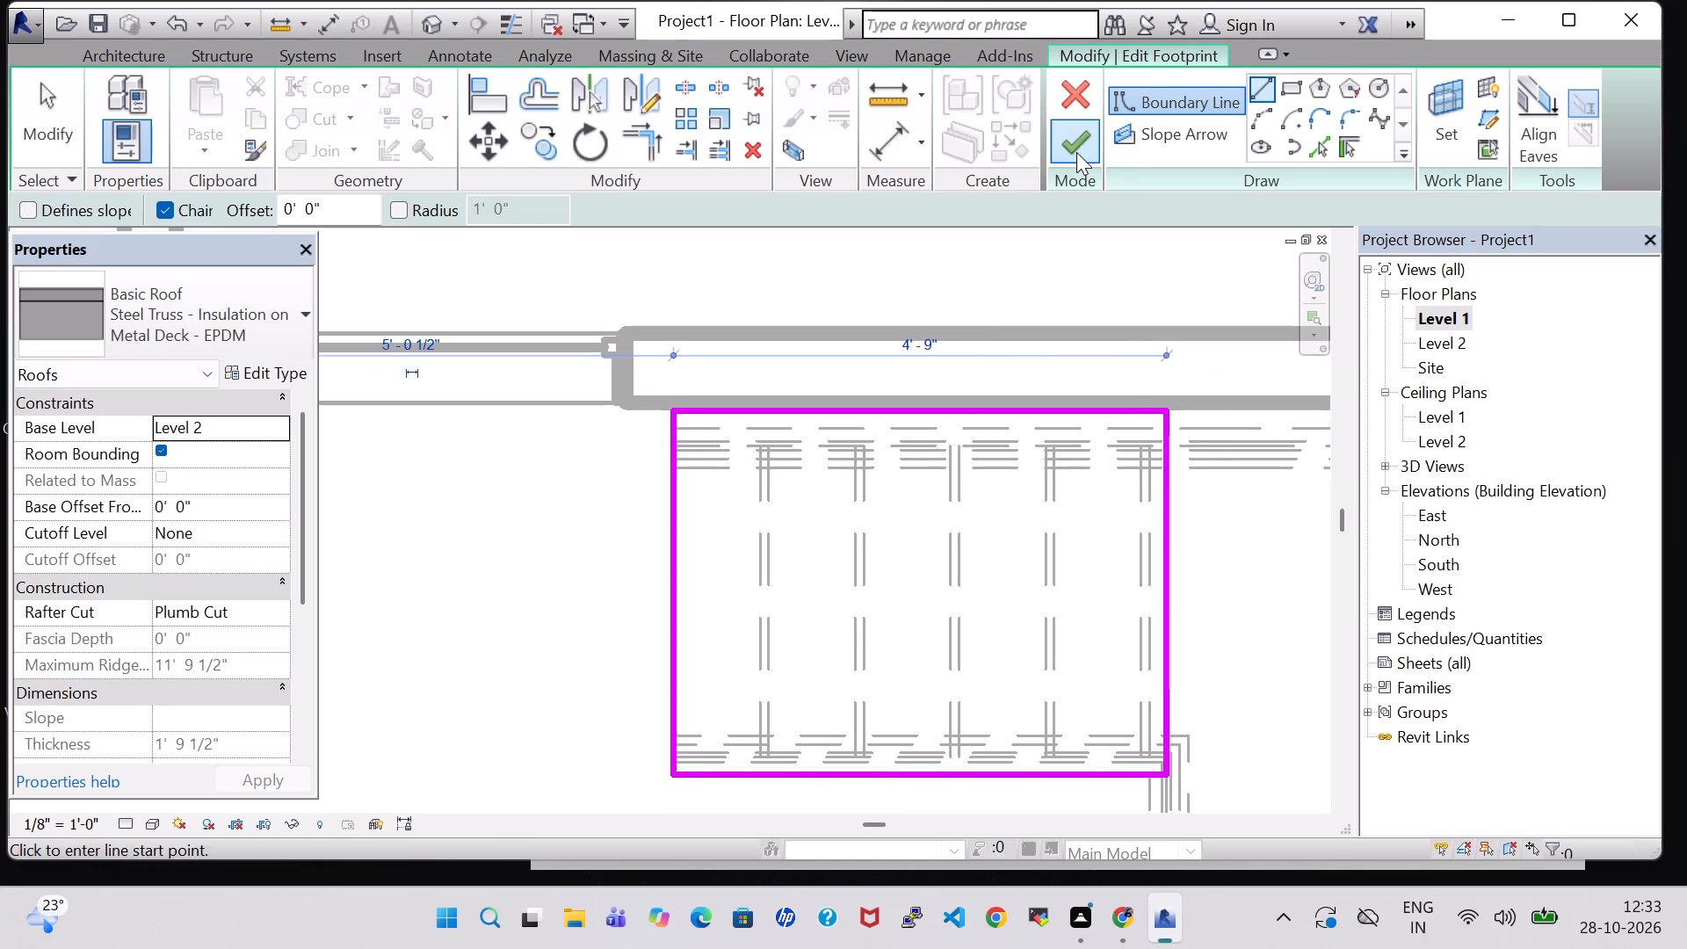
{"action": "left_click", "coordinate": [1071, 150]}
{"action": "left_click", "coordinate": [420, 16]}
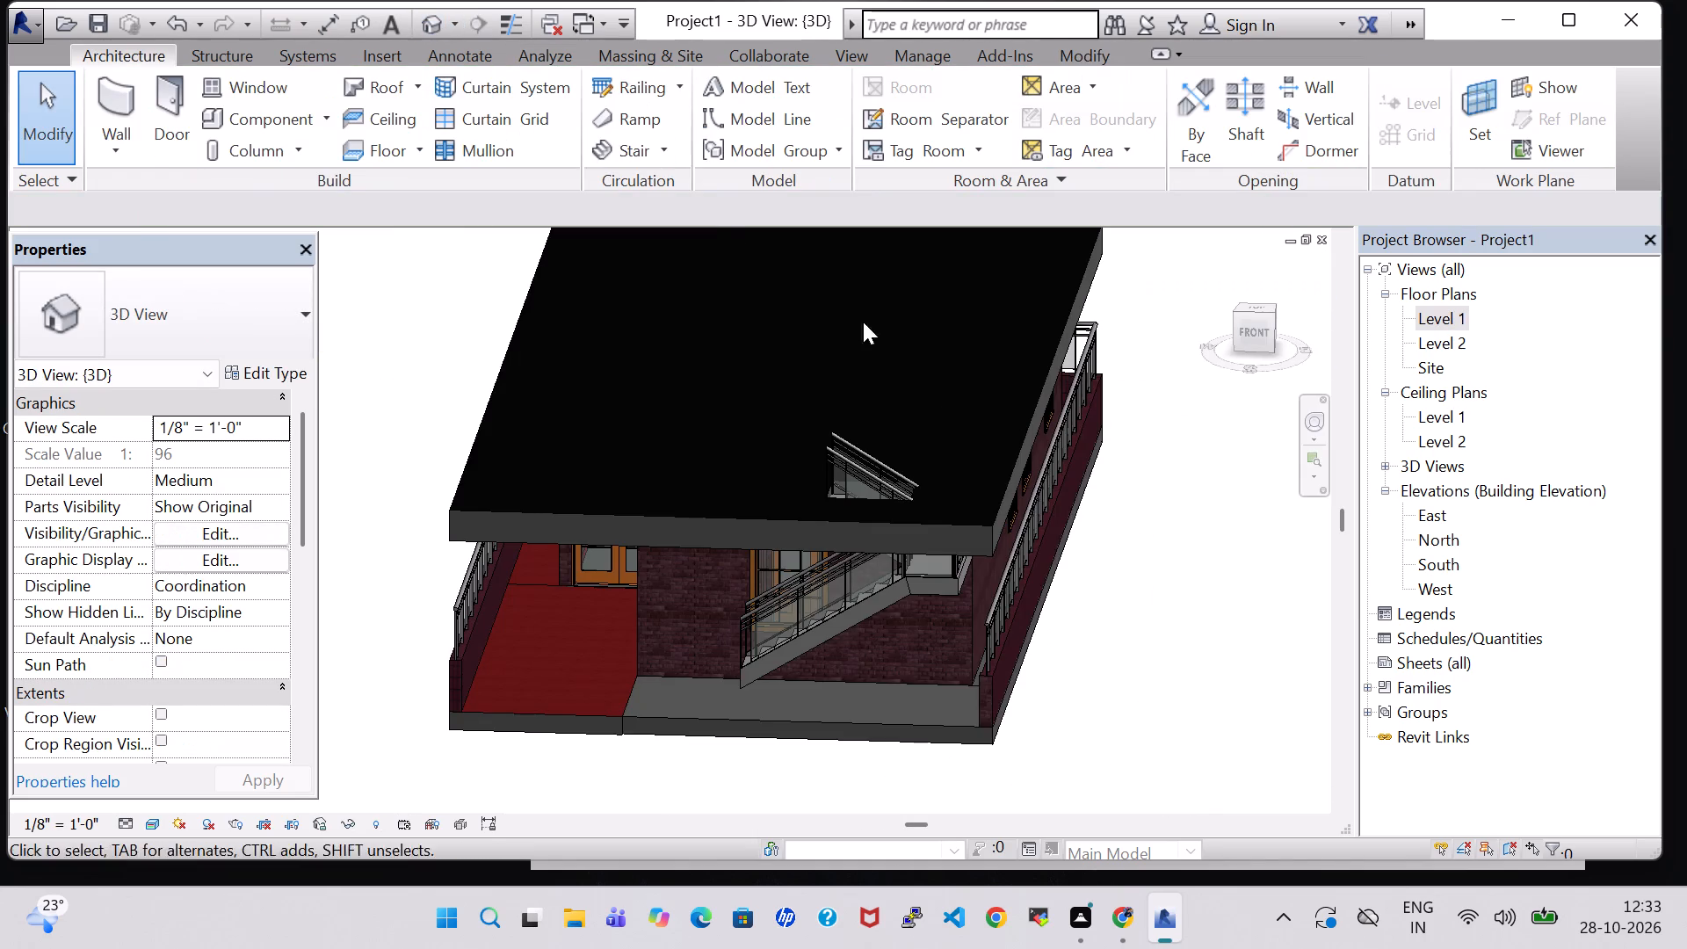
In the Level 1 plan, undo finishing the roof footprint so its sketch is open for editing again.
{"action": "middle_click", "coordinate": [1154, 648]}
{"action": "middle_click_drag", "start_coordinate": [1154, 648], "coordinate": [1131, 692], "text": "shift"}
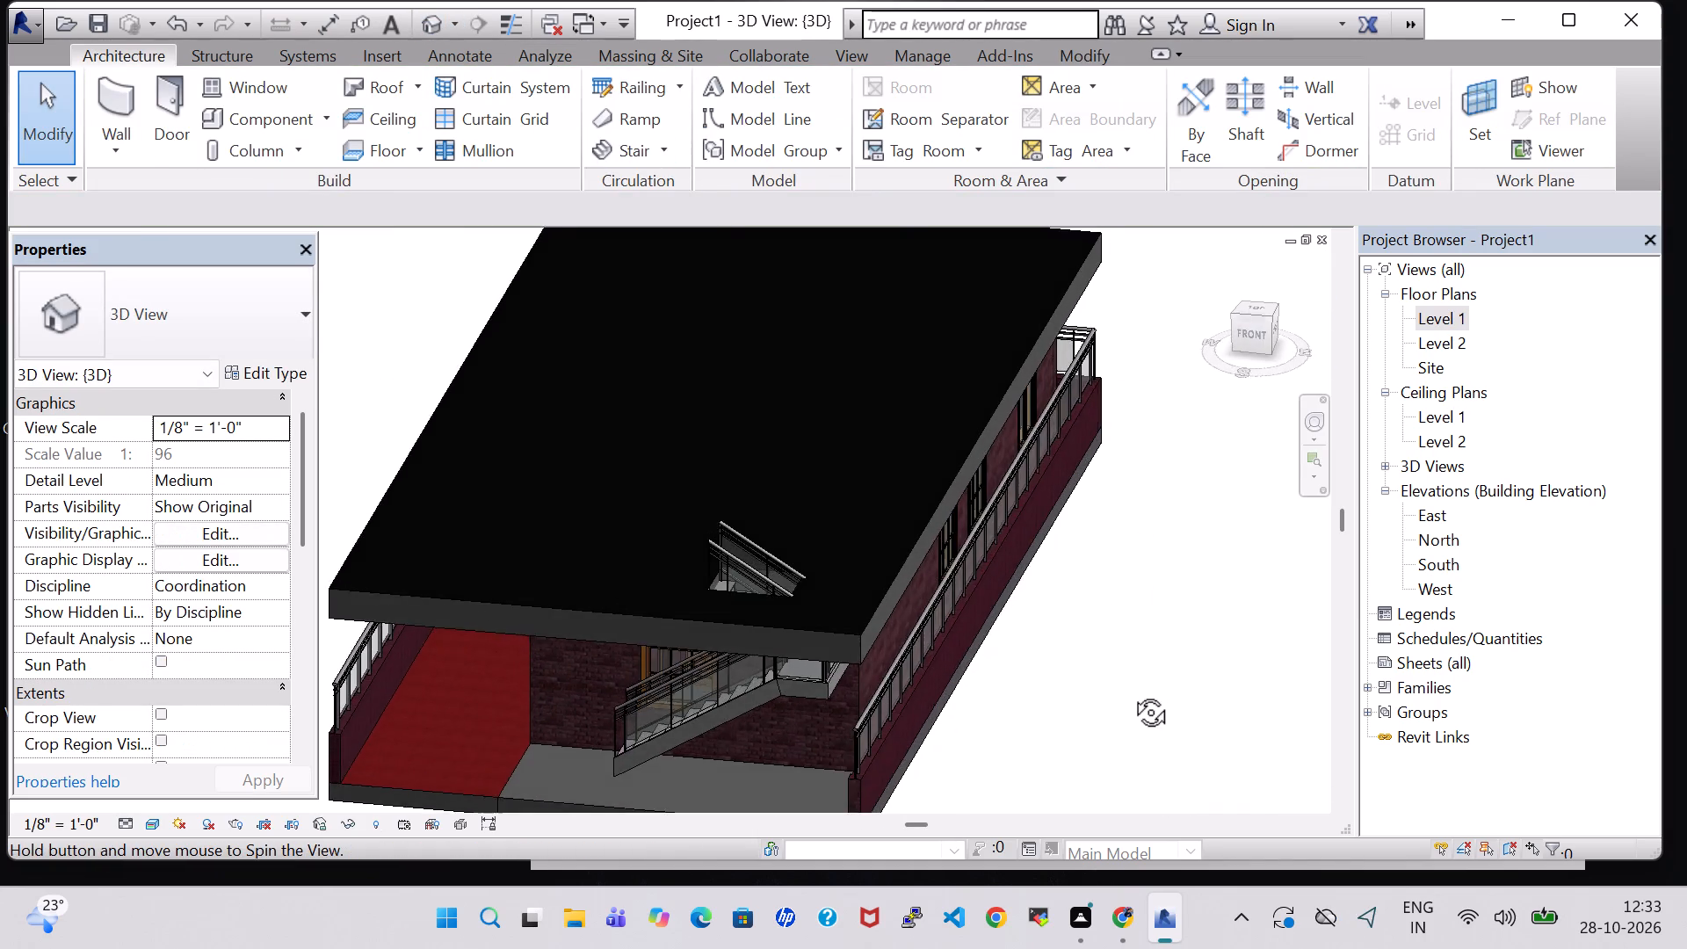
{"action": "middle_click_drag", "start_coordinate": [1131, 692], "coordinate": [1147, 729], "text": "shift"}
{"action": "middle_click", "coordinate": [1156, 735], "text": "shift"}
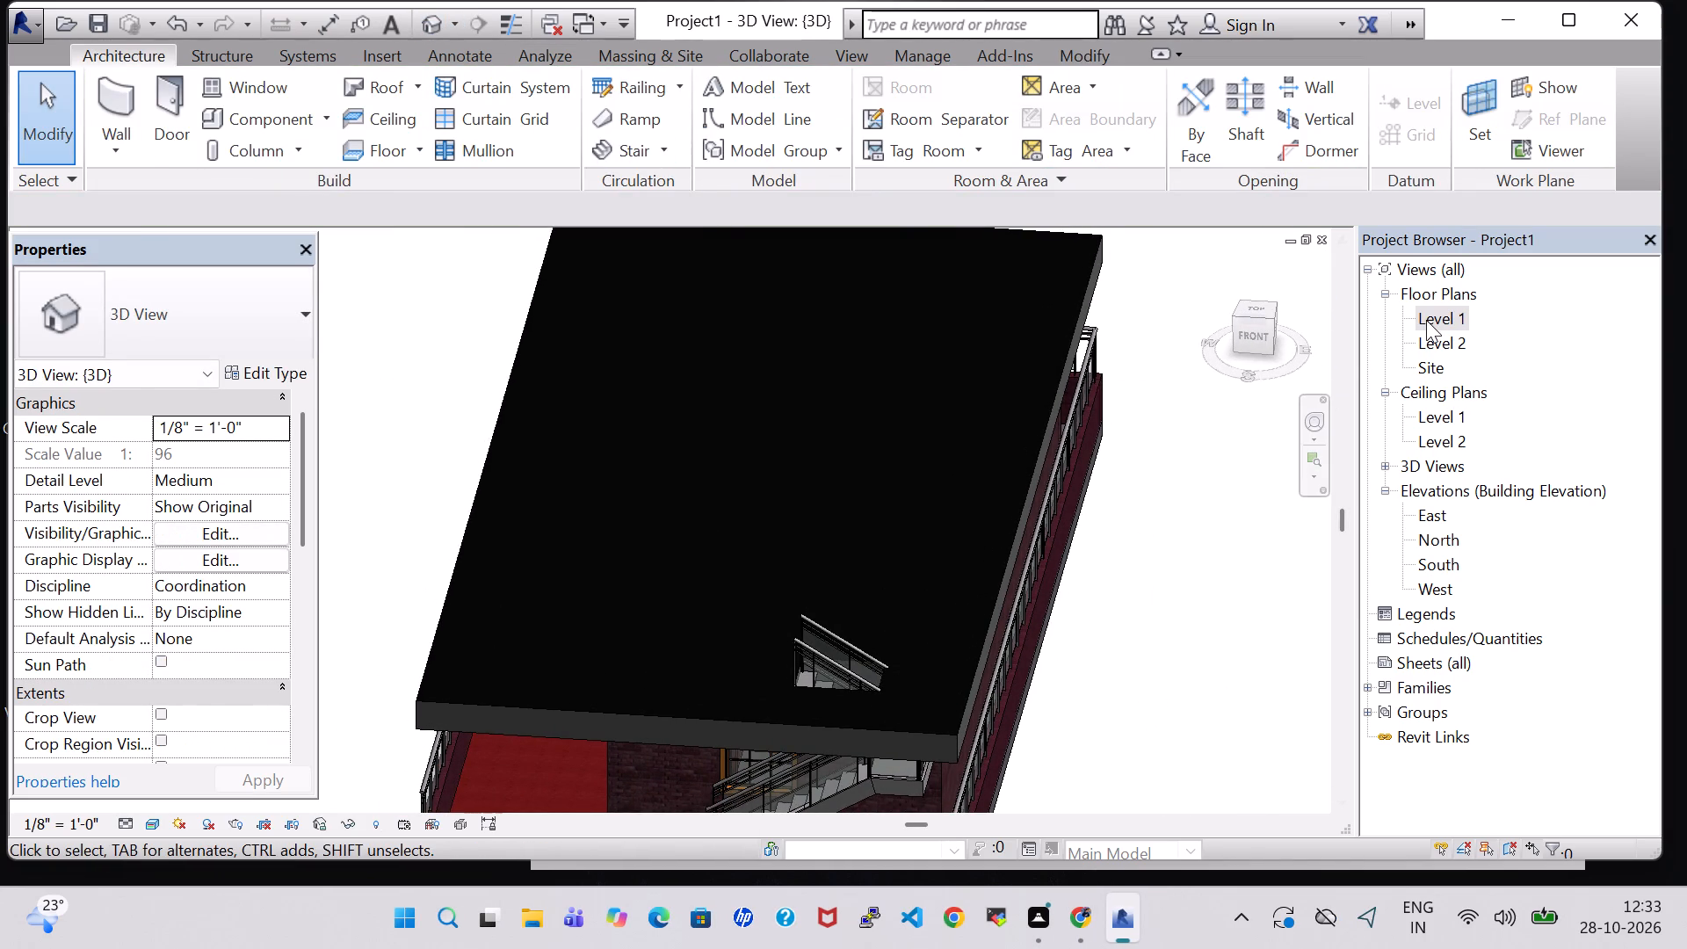
{"action": "double_click", "coordinate": [1426, 320]}
{"action": "scroll", "coordinate": [1050, 462], "scroll_direction": "down", "scroll_amount": 2}
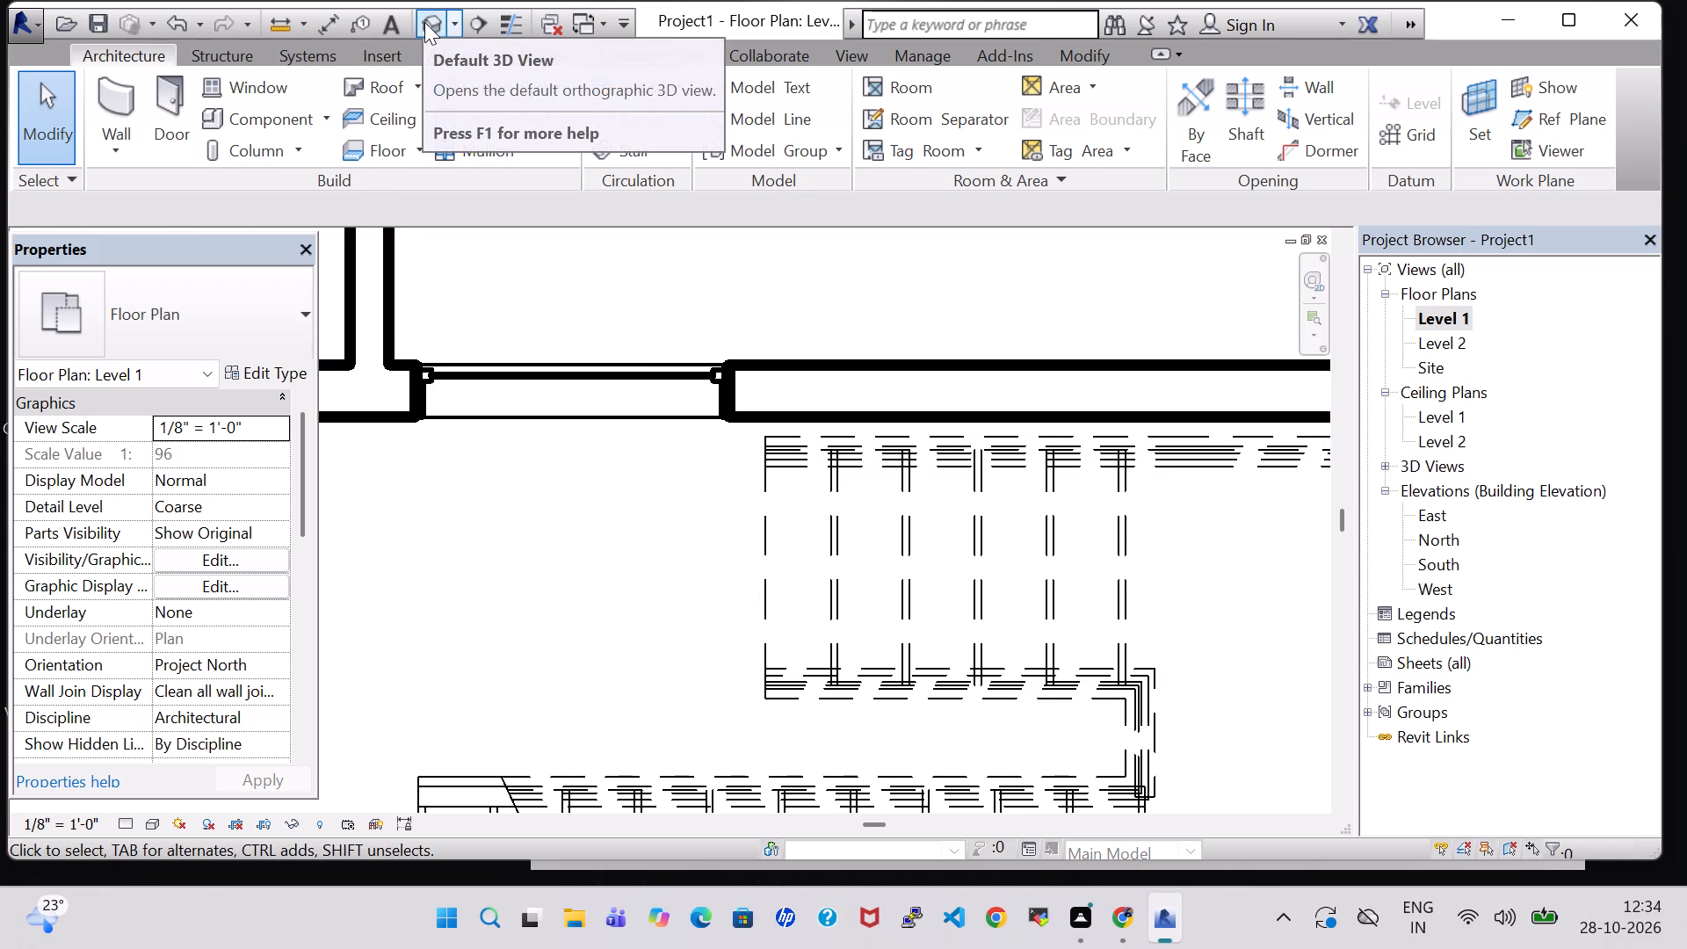
{"action": "key", "text": "ctrl+z"}
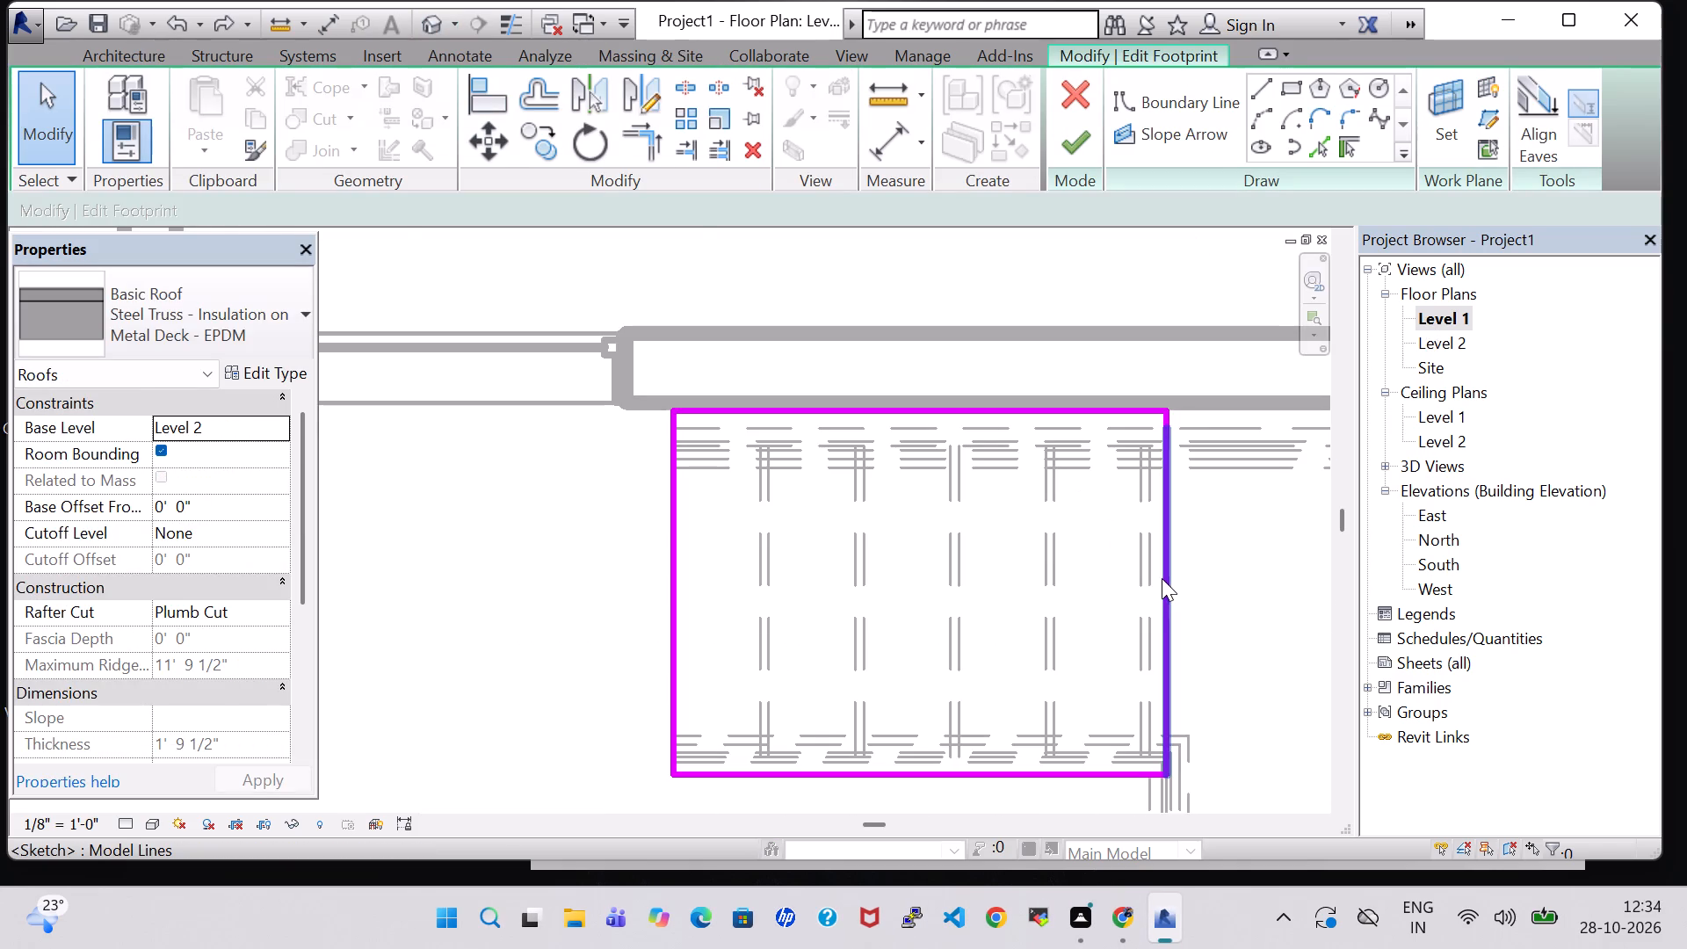
Delete the two collinear boundary segments closing the roof opening at its landing end.
{"action": "left_click", "coordinate": [1259, 88]}
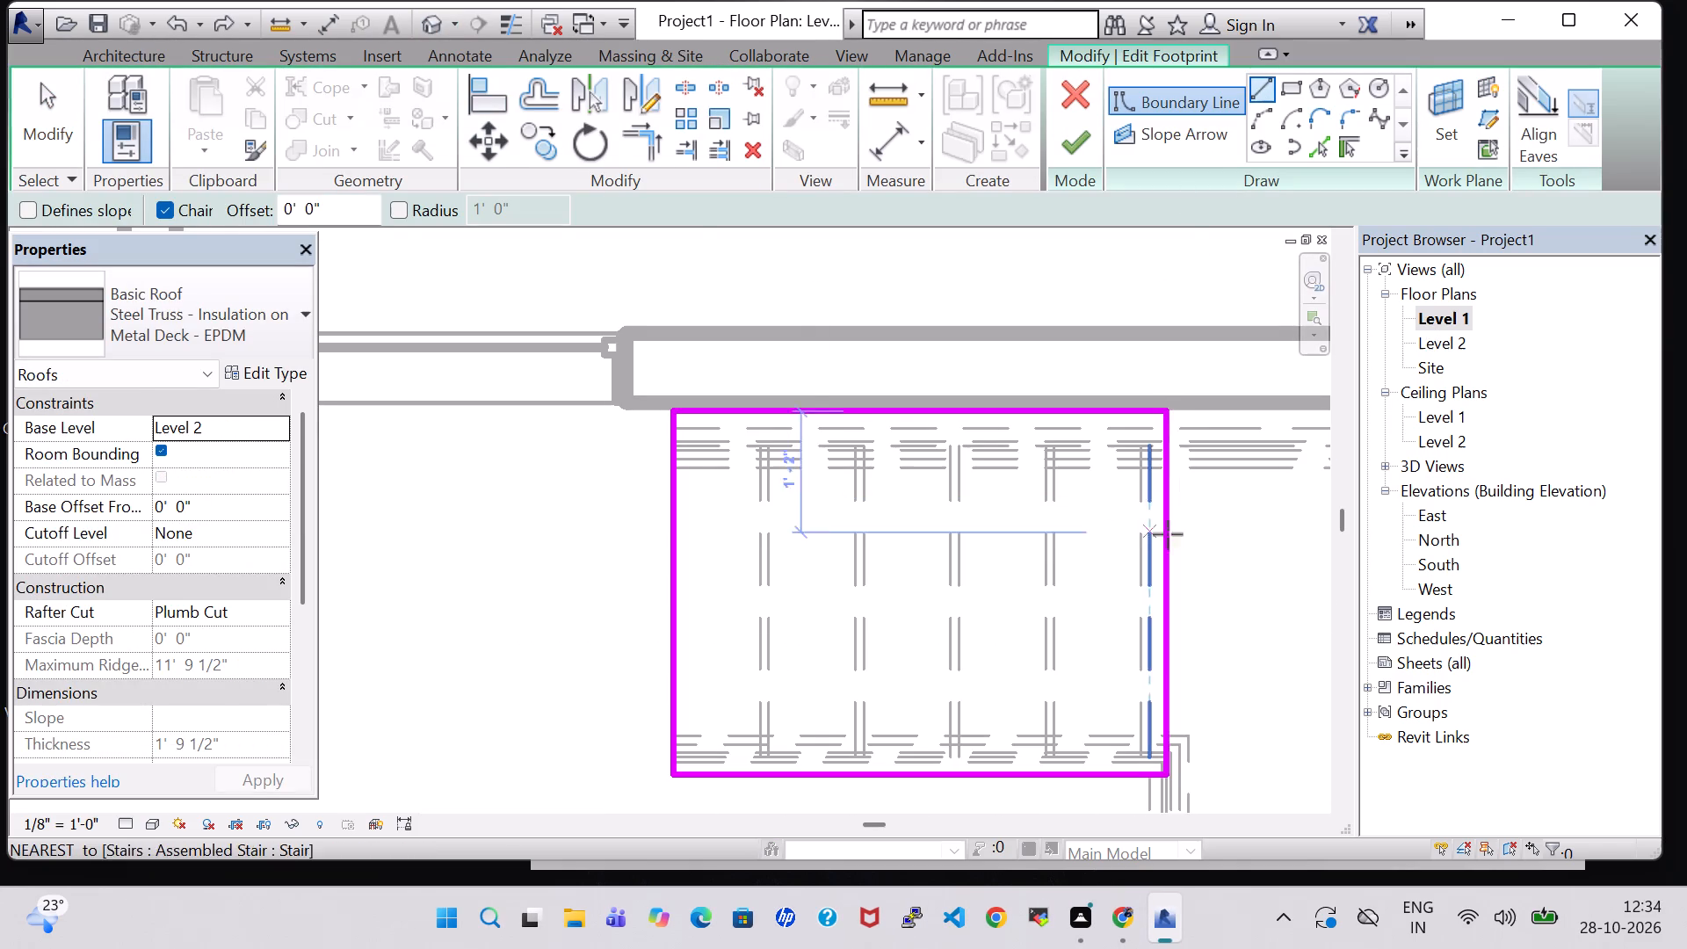
{"action": "scroll", "coordinate": [1148, 546], "scroll_direction": "down", "scroll_amount": 3}
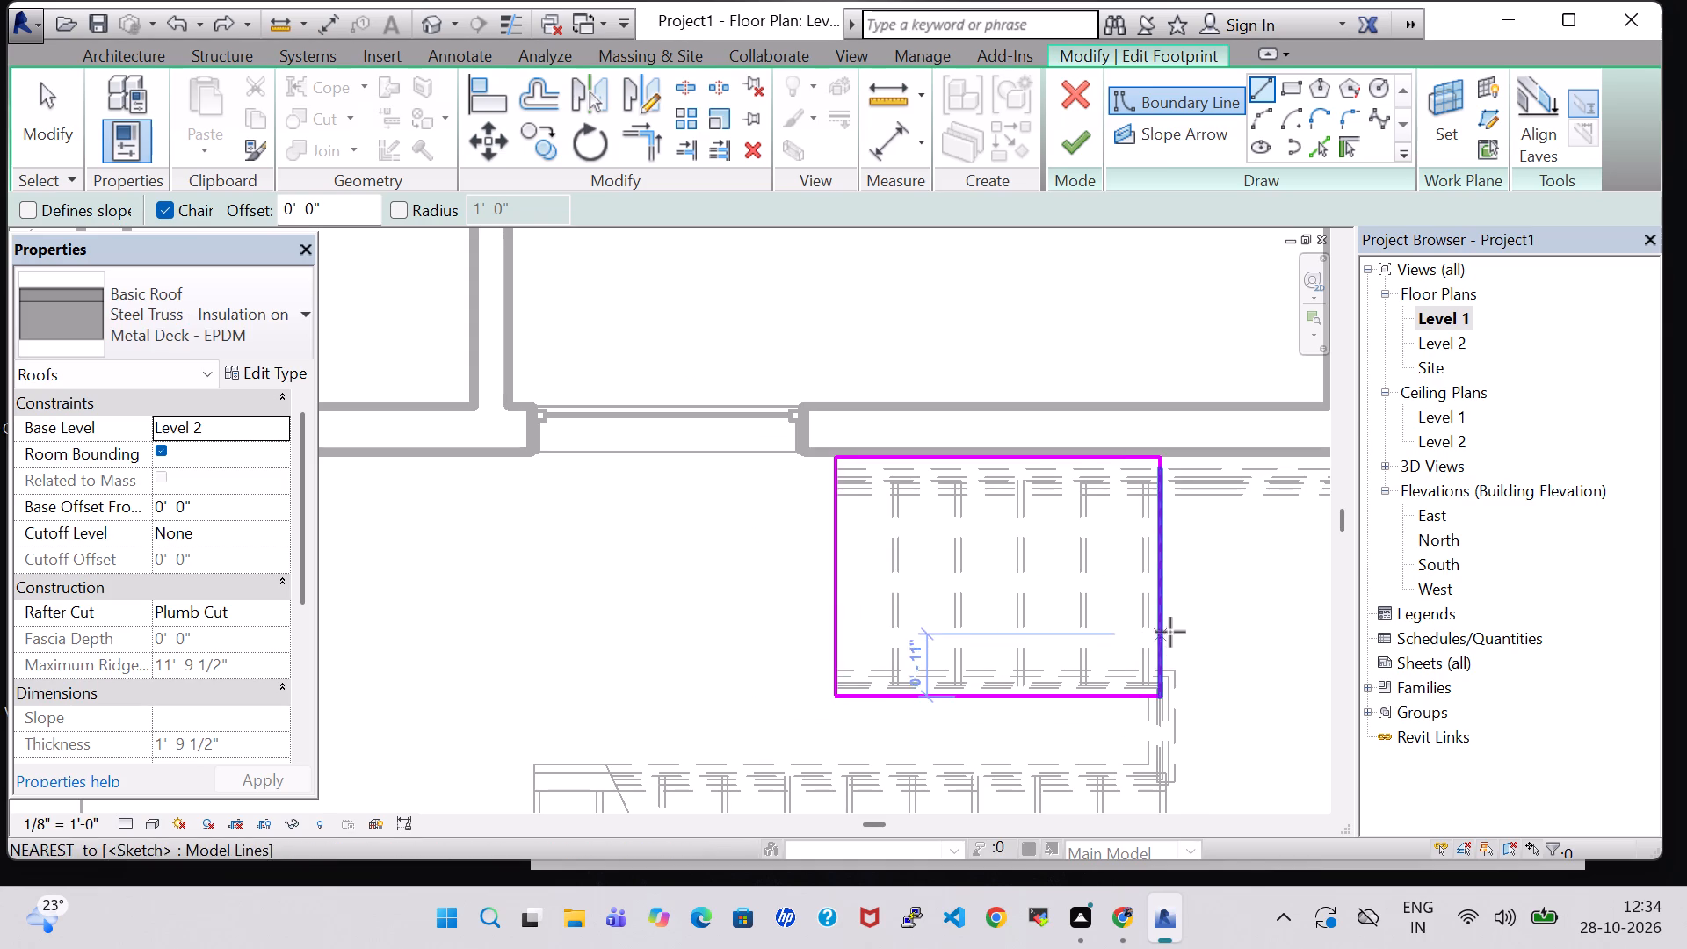
{"action": "key", "text": "Escape"}
{"action": "left_click", "coordinate": [1154, 609]}
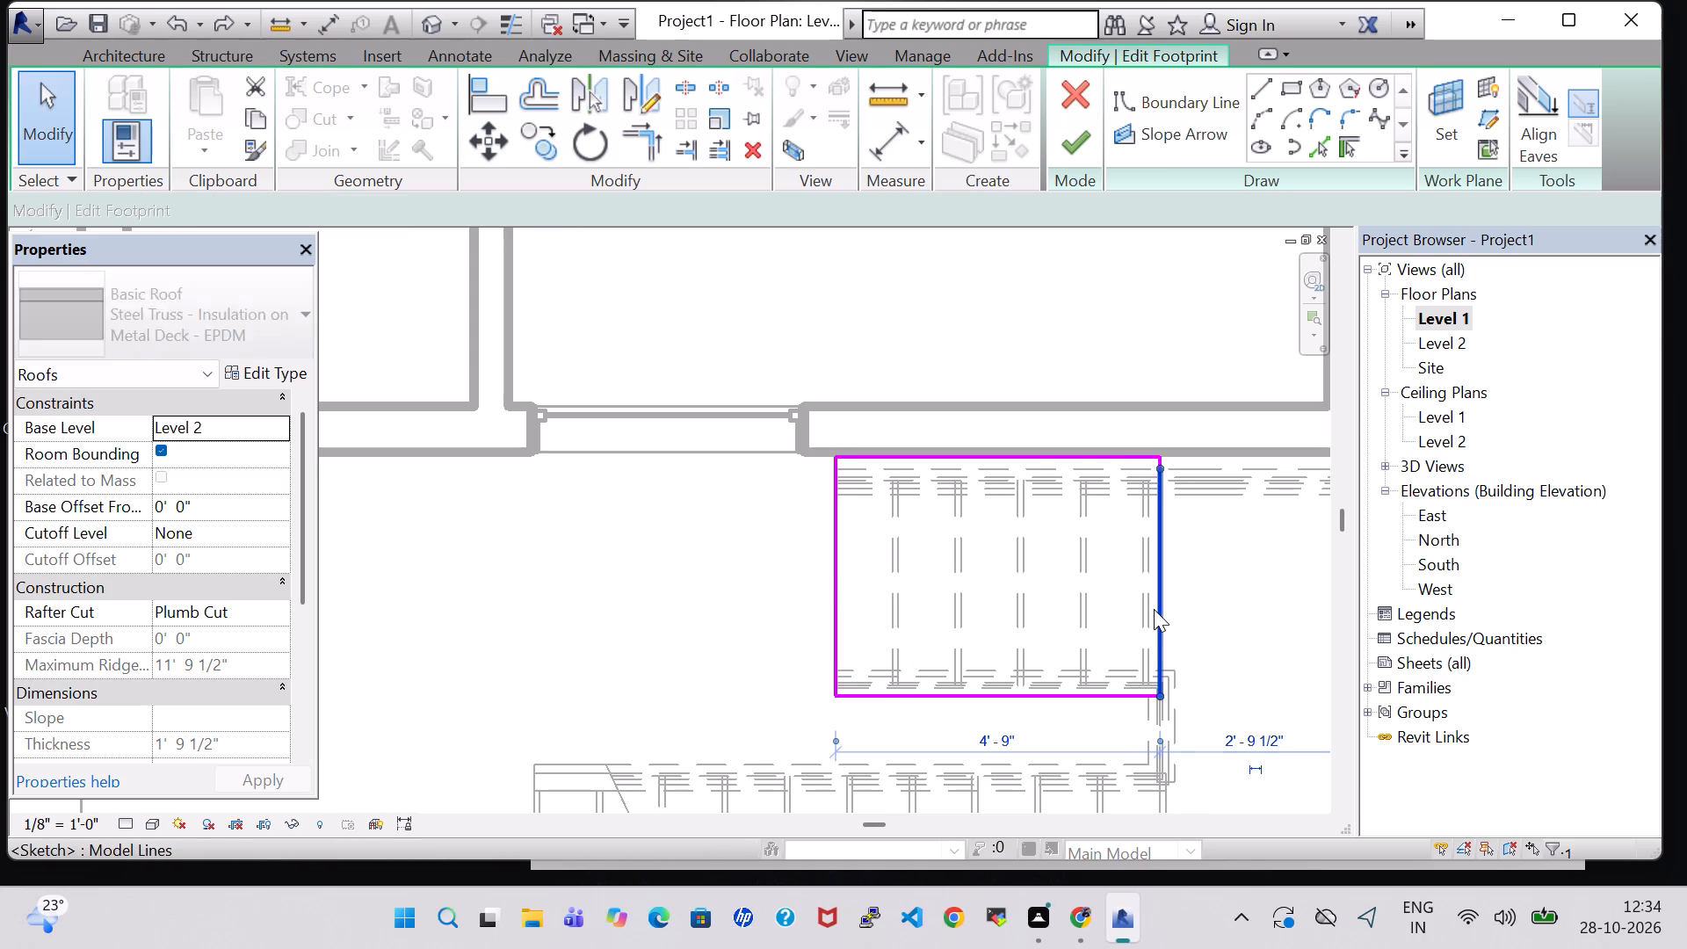
{"action": "key", "text": "Delete"}
{"action": "scroll", "coordinate": [1163, 473], "scroll_direction": "up", "scroll_amount": 3}
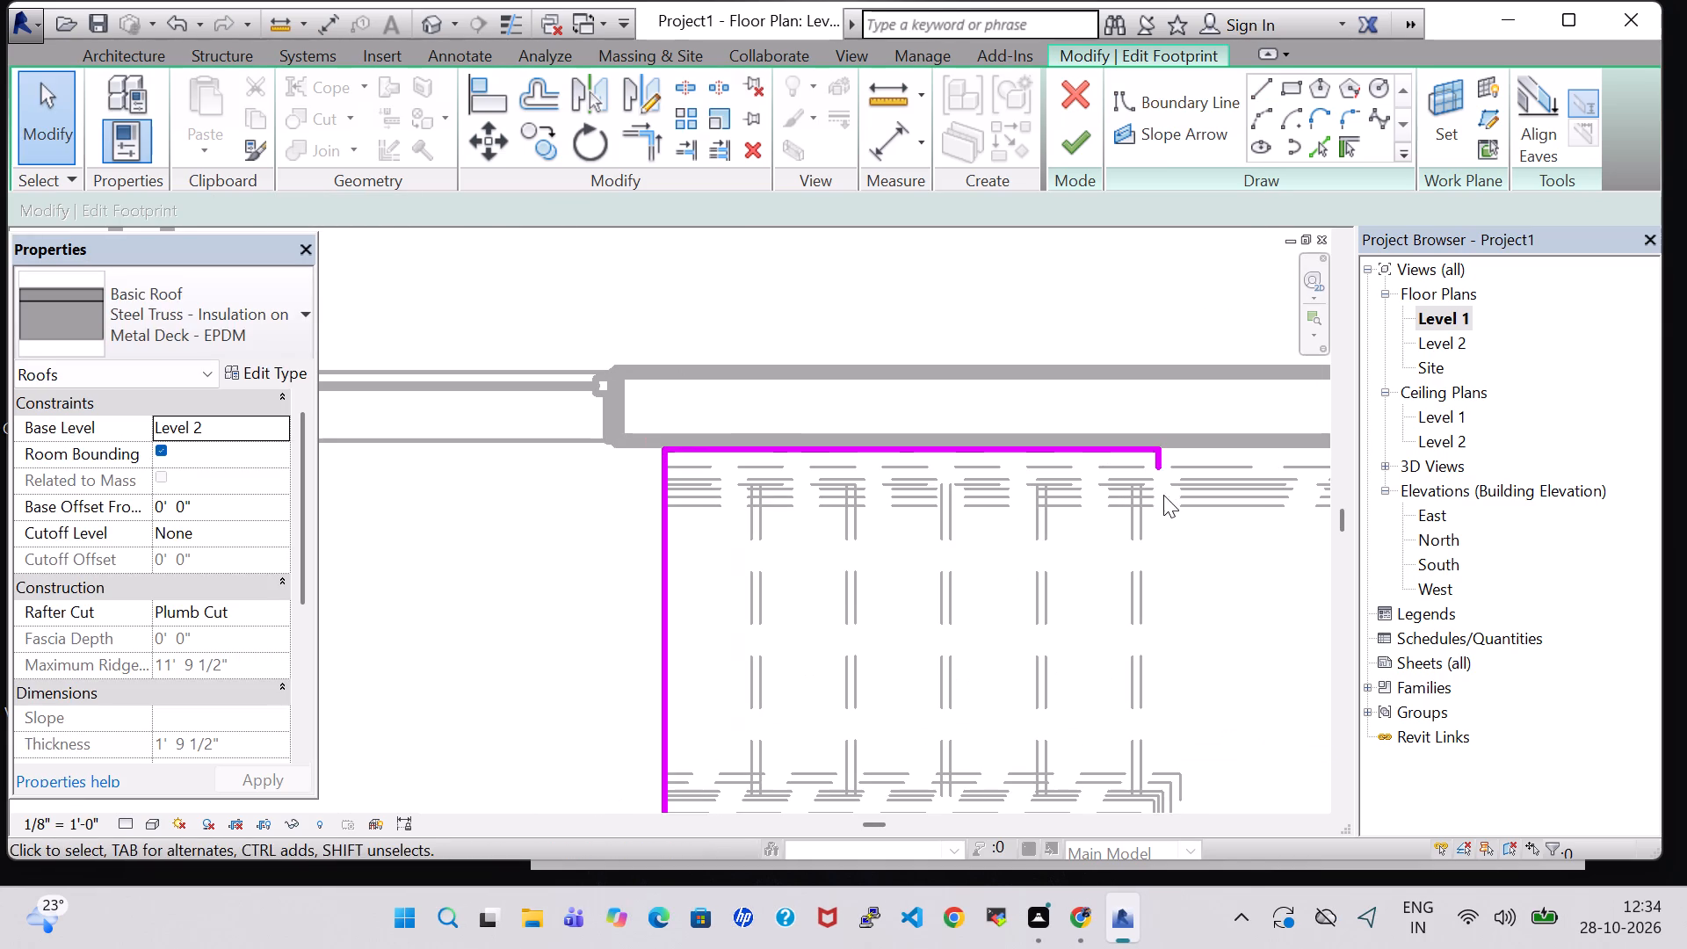
{"action": "left_click", "coordinate": [1161, 467]}
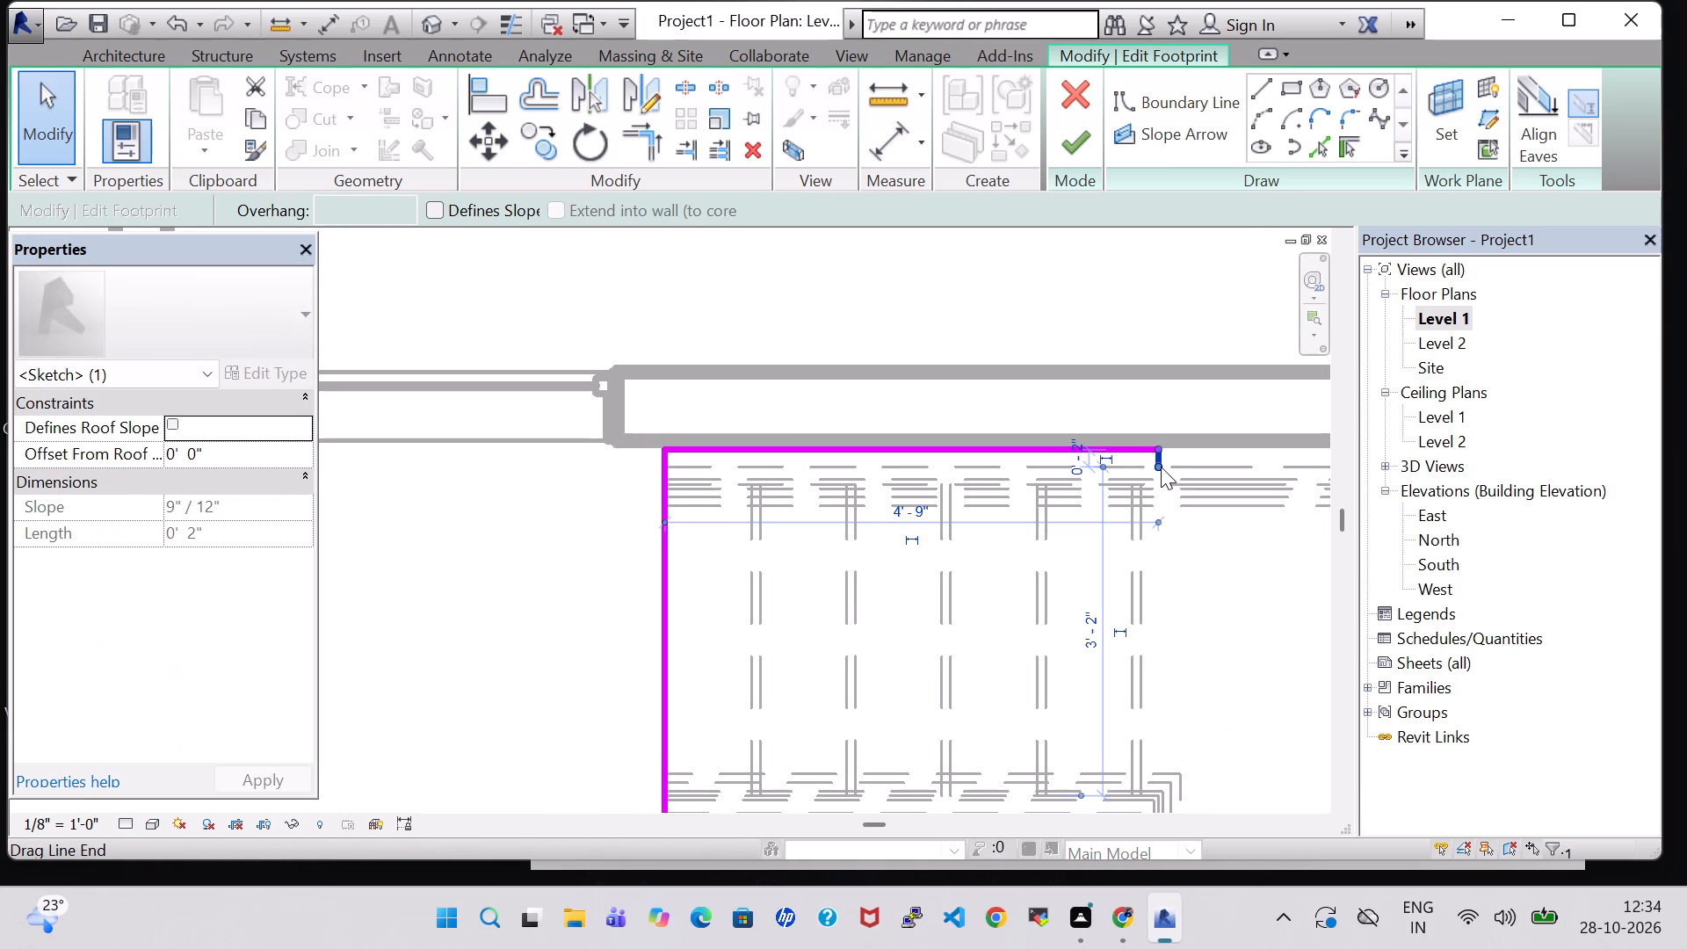
{"action": "key", "text": "Delete"}
Extend the opening's wall-side edge about 3'-0" past the landing and sketch a perpendicular end edge along the landing's outer railing.
{"action": "left_click", "coordinate": [1276, 91]}
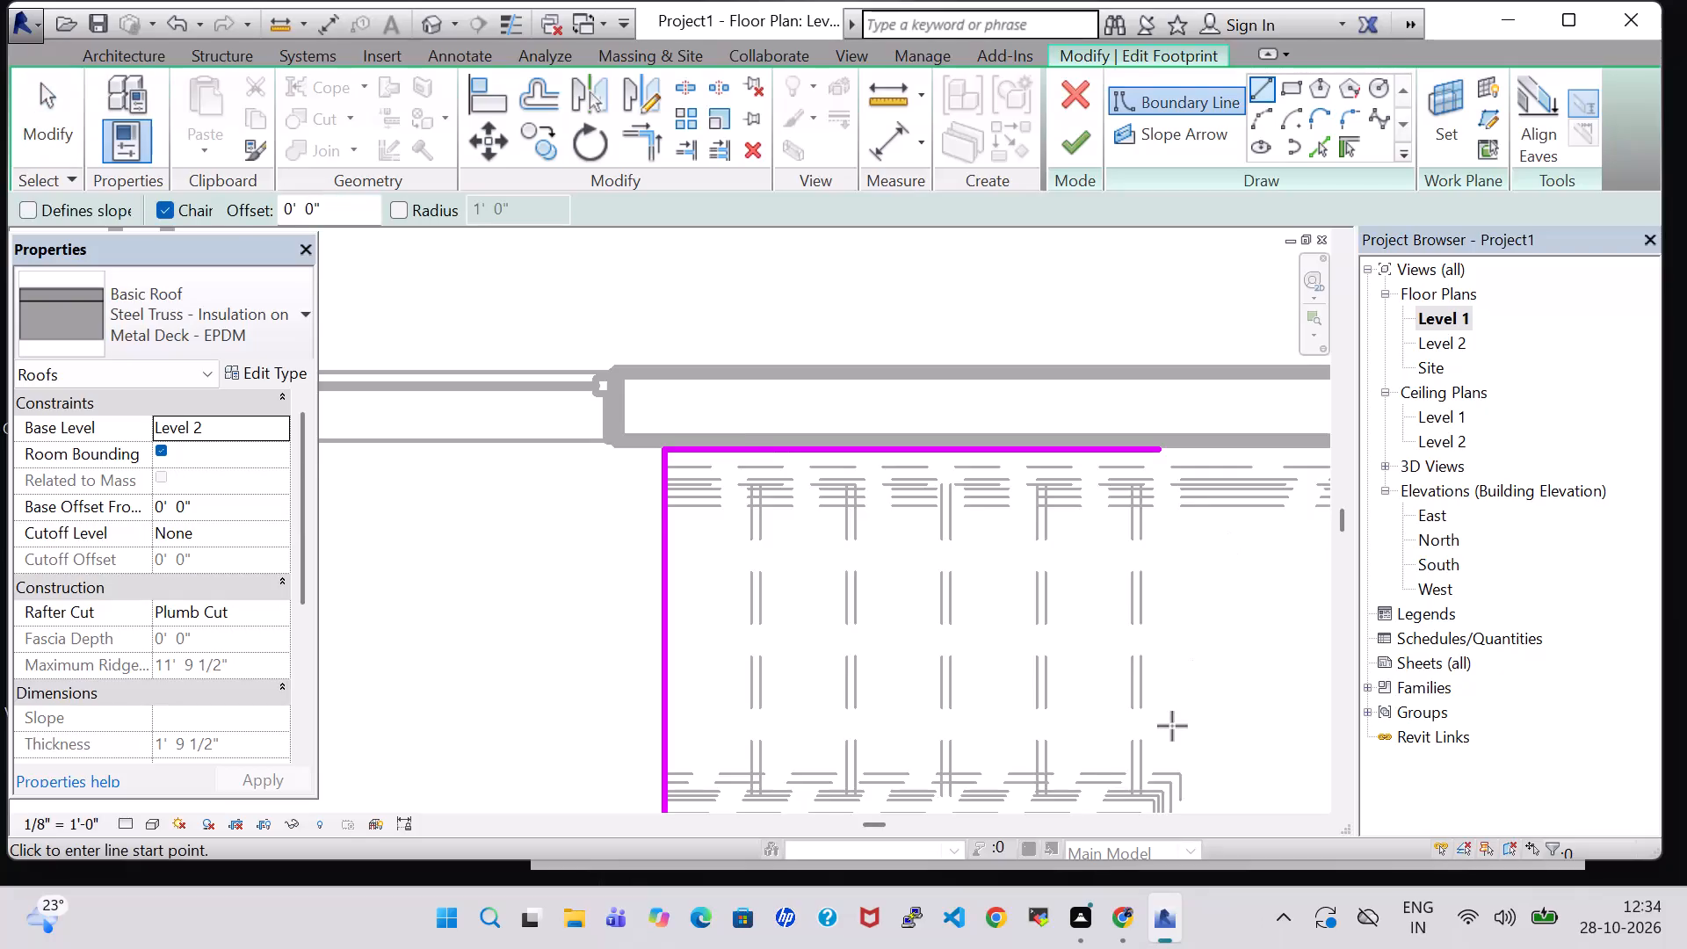
{"action": "scroll", "coordinate": [1172, 726], "scroll_direction": "down", "scroll_amount": 2}
{"action": "middle_click_drag", "start_coordinate": [1176, 688], "coordinate": [997, 688]}
{"action": "scroll", "coordinate": [965, 690], "scroll_direction": "down", "scroll_amount": 1}
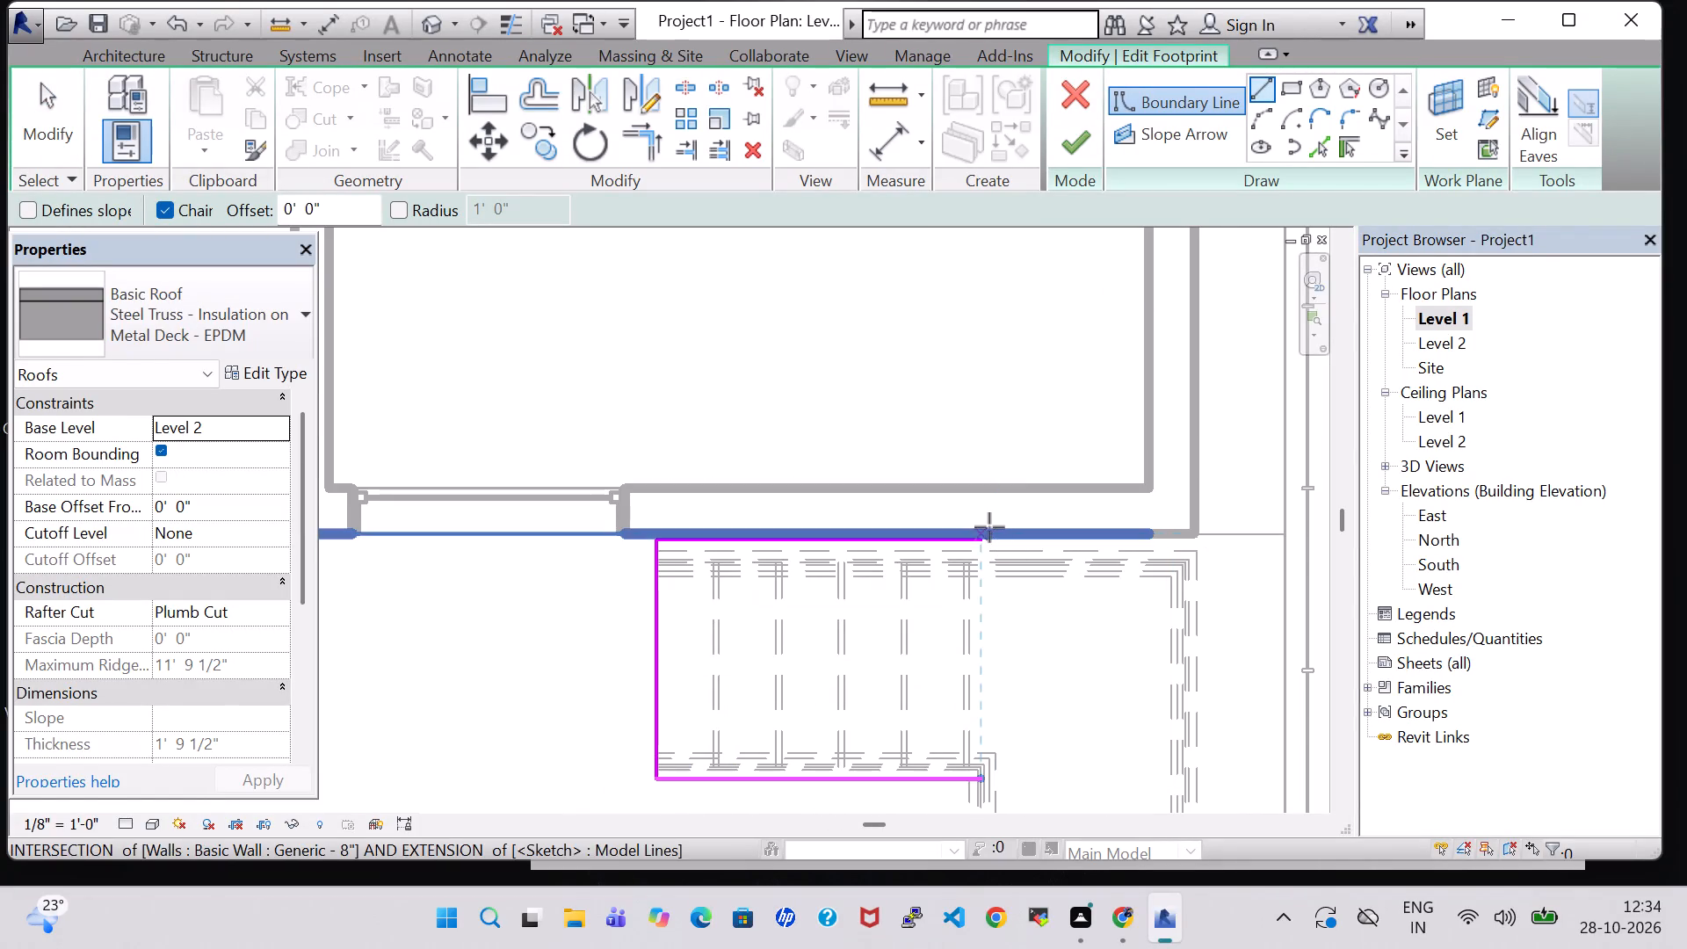
{"action": "left_click", "coordinate": [981, 536]}
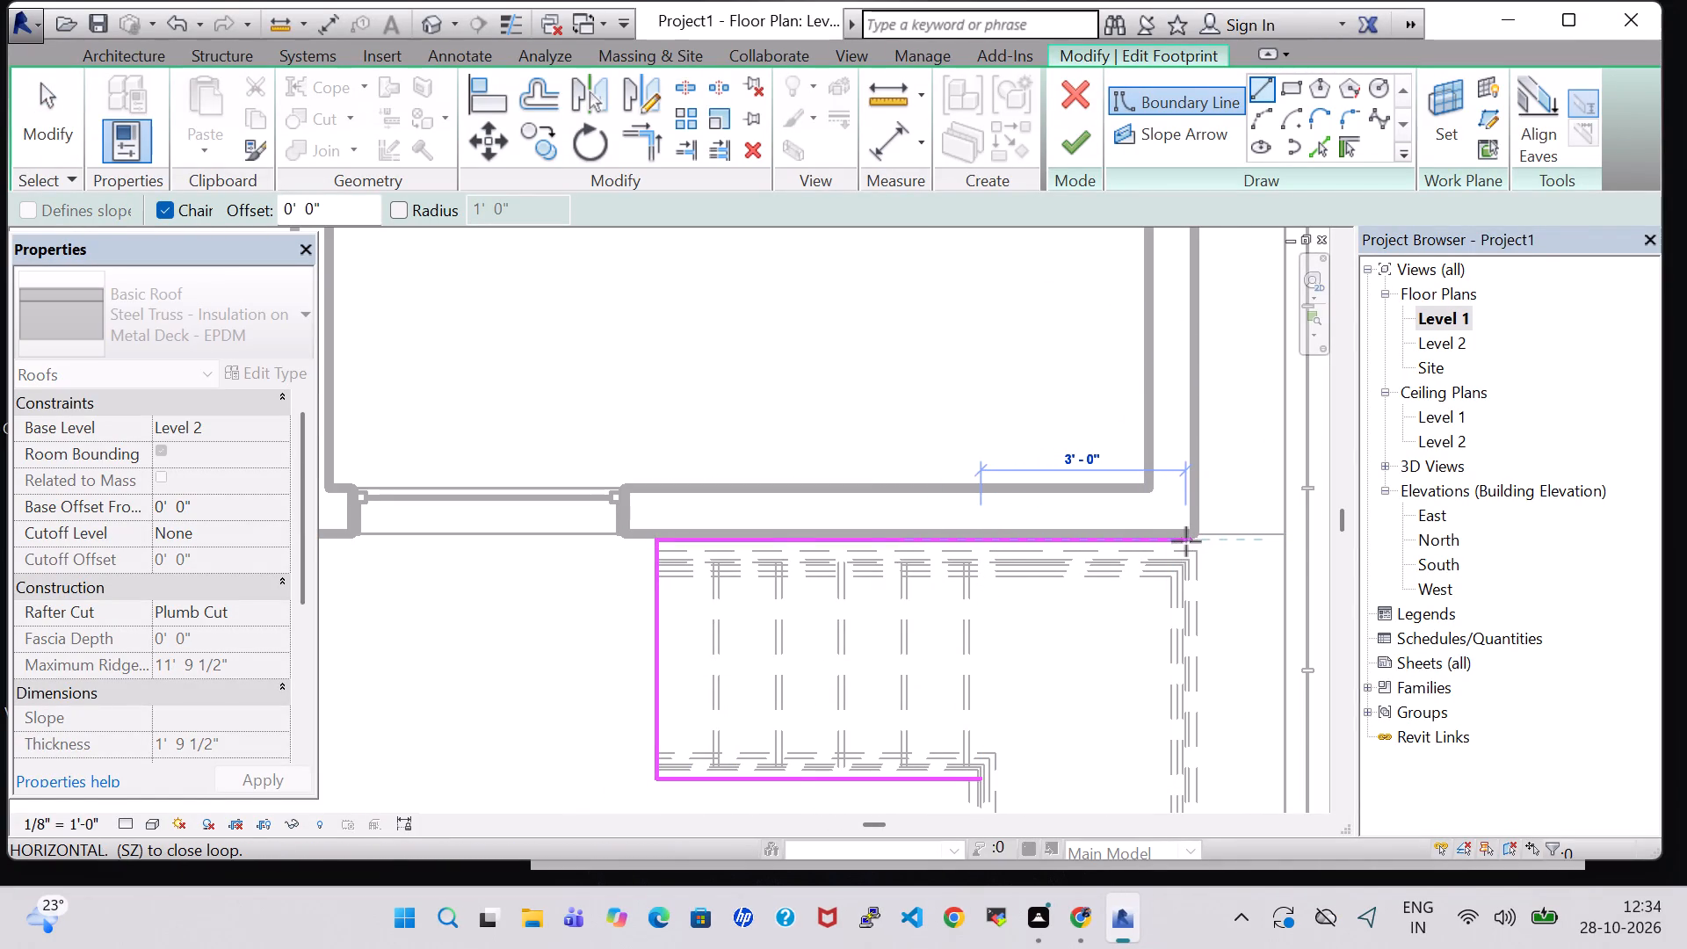
{"action": "left_click", "coordinate": [1183, 541]}
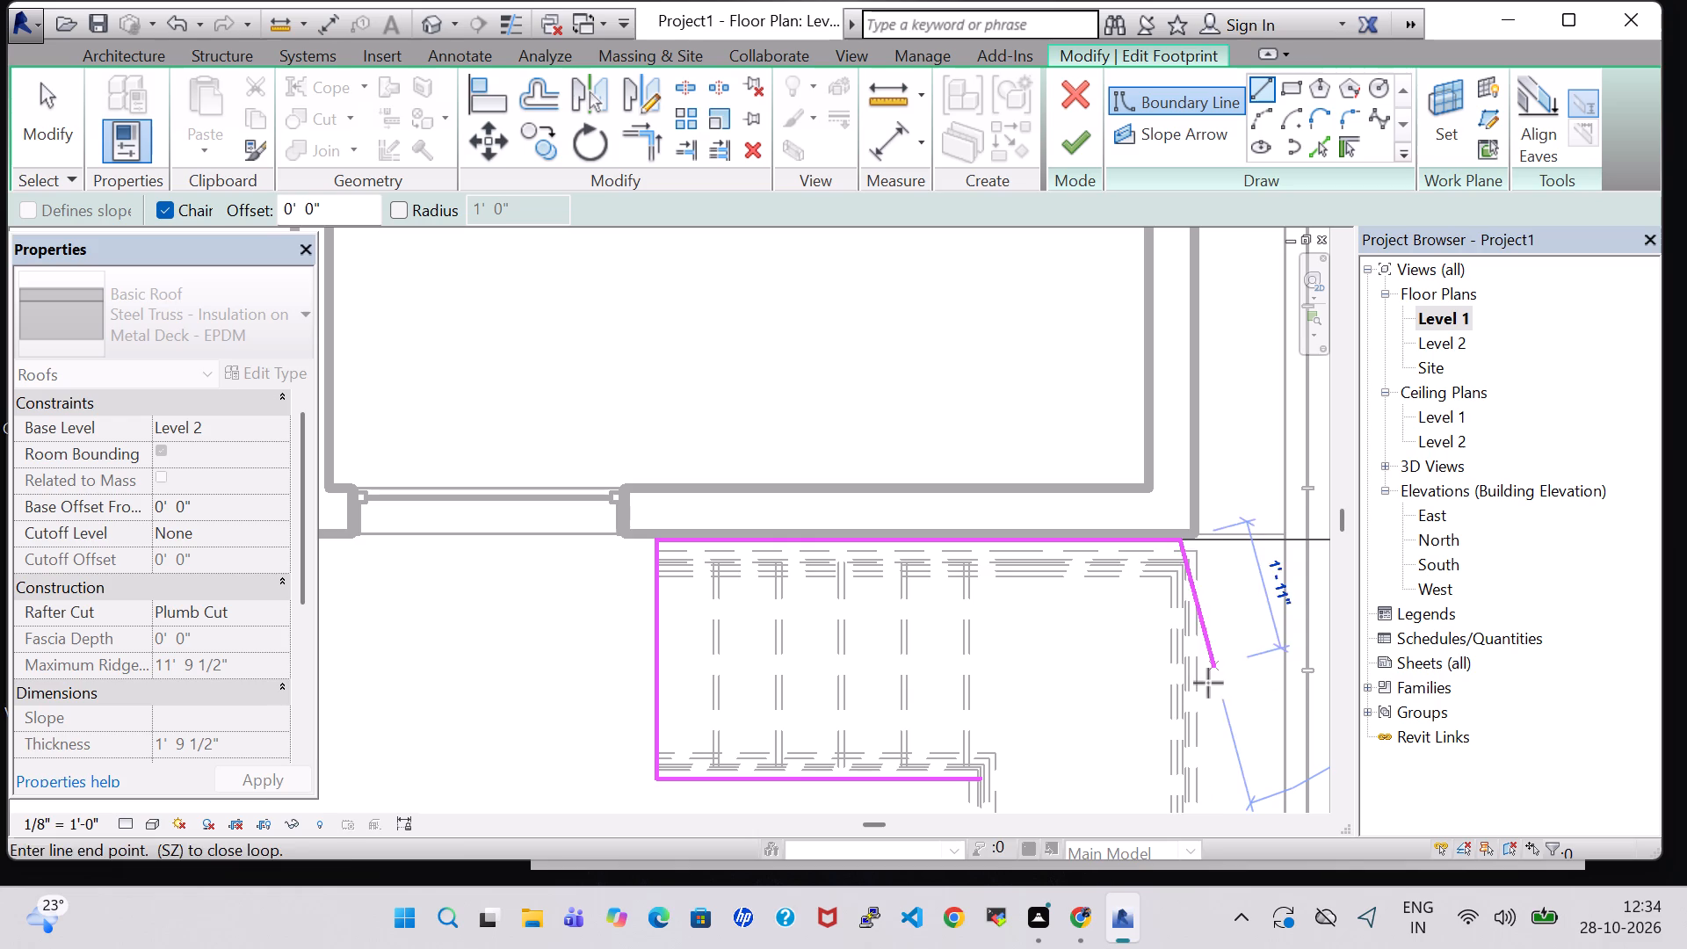
{"action": "left_click", "coordinate": [1181, 764]}
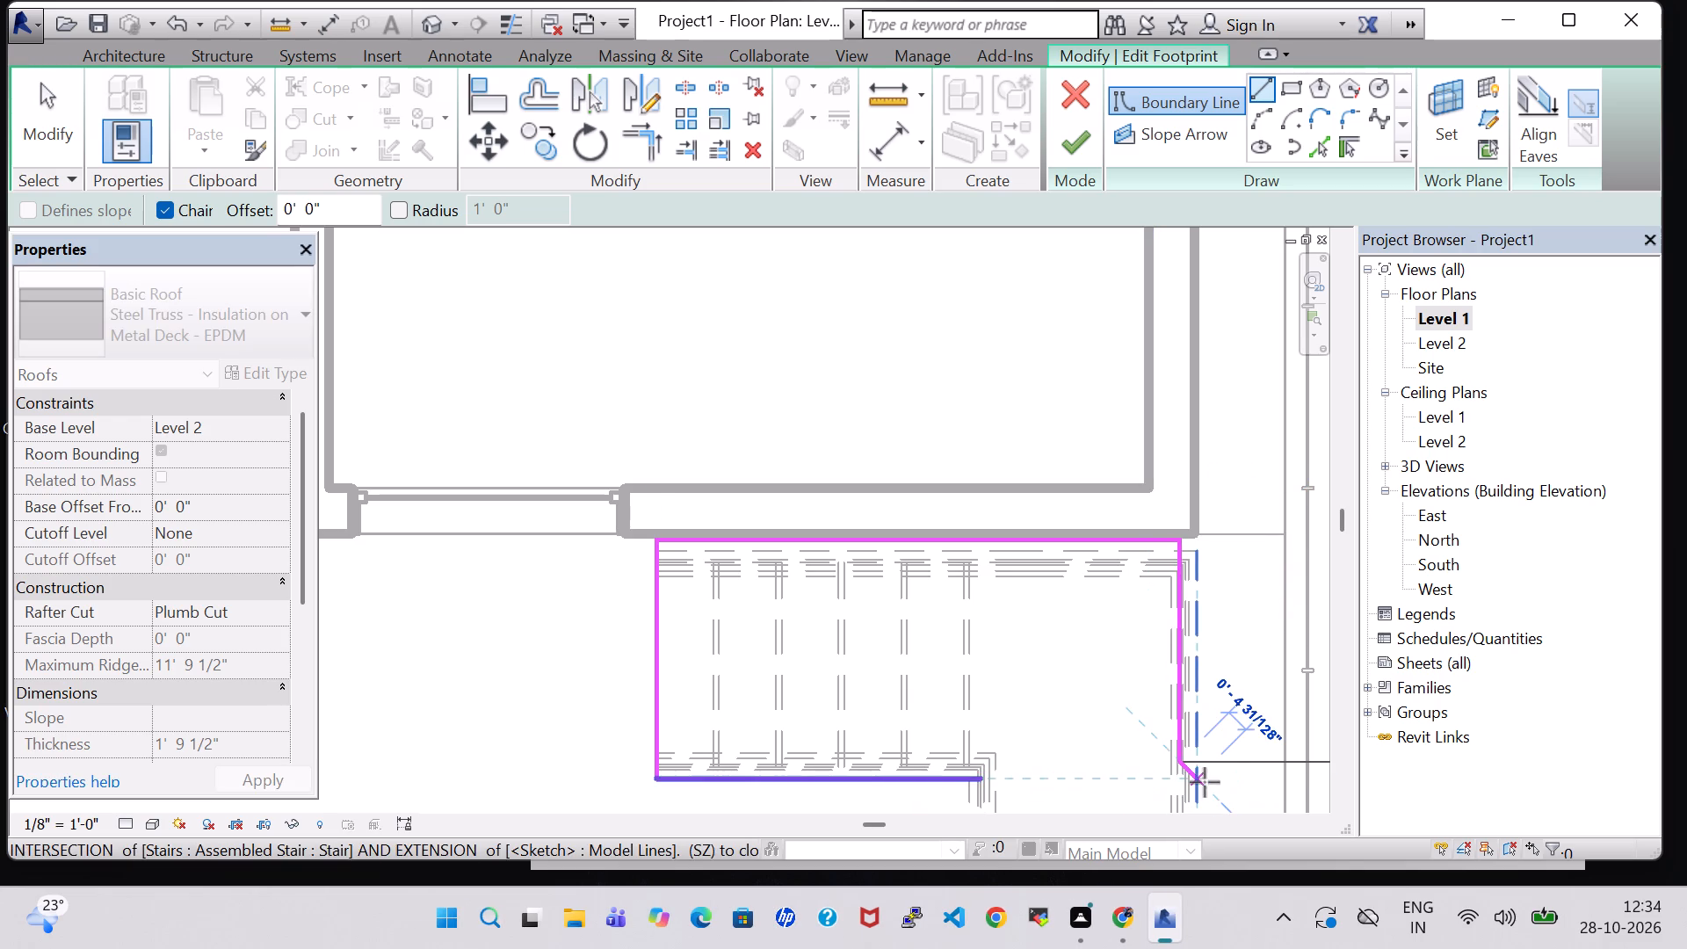
{"action": "key", "text": "Escape"}
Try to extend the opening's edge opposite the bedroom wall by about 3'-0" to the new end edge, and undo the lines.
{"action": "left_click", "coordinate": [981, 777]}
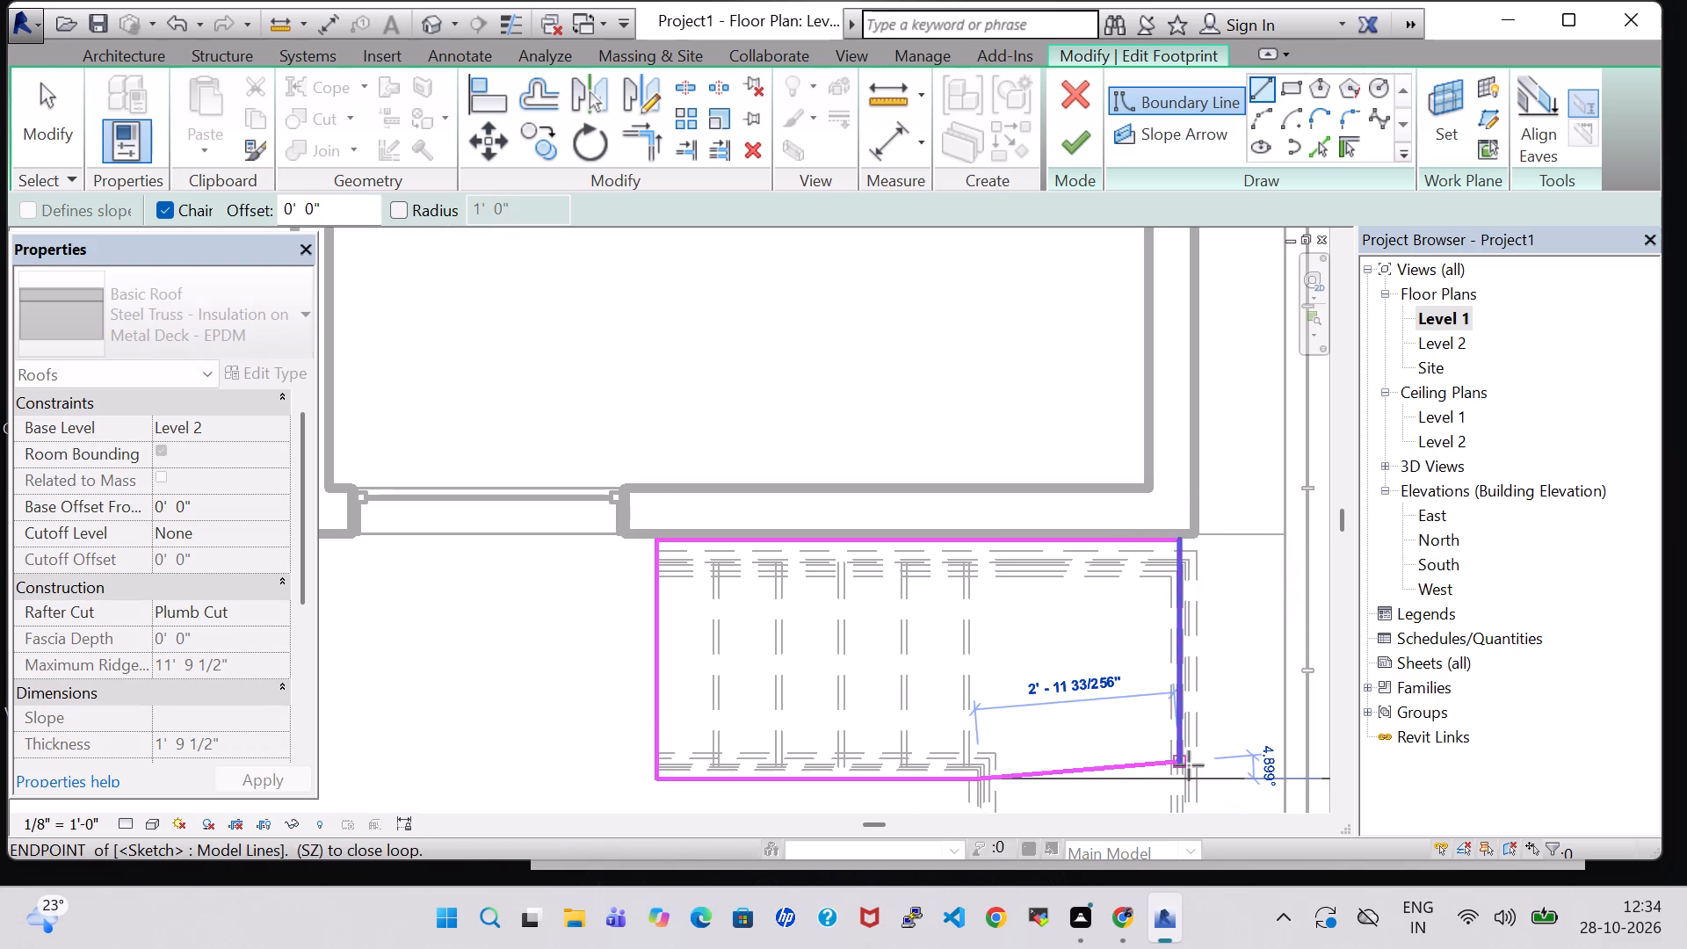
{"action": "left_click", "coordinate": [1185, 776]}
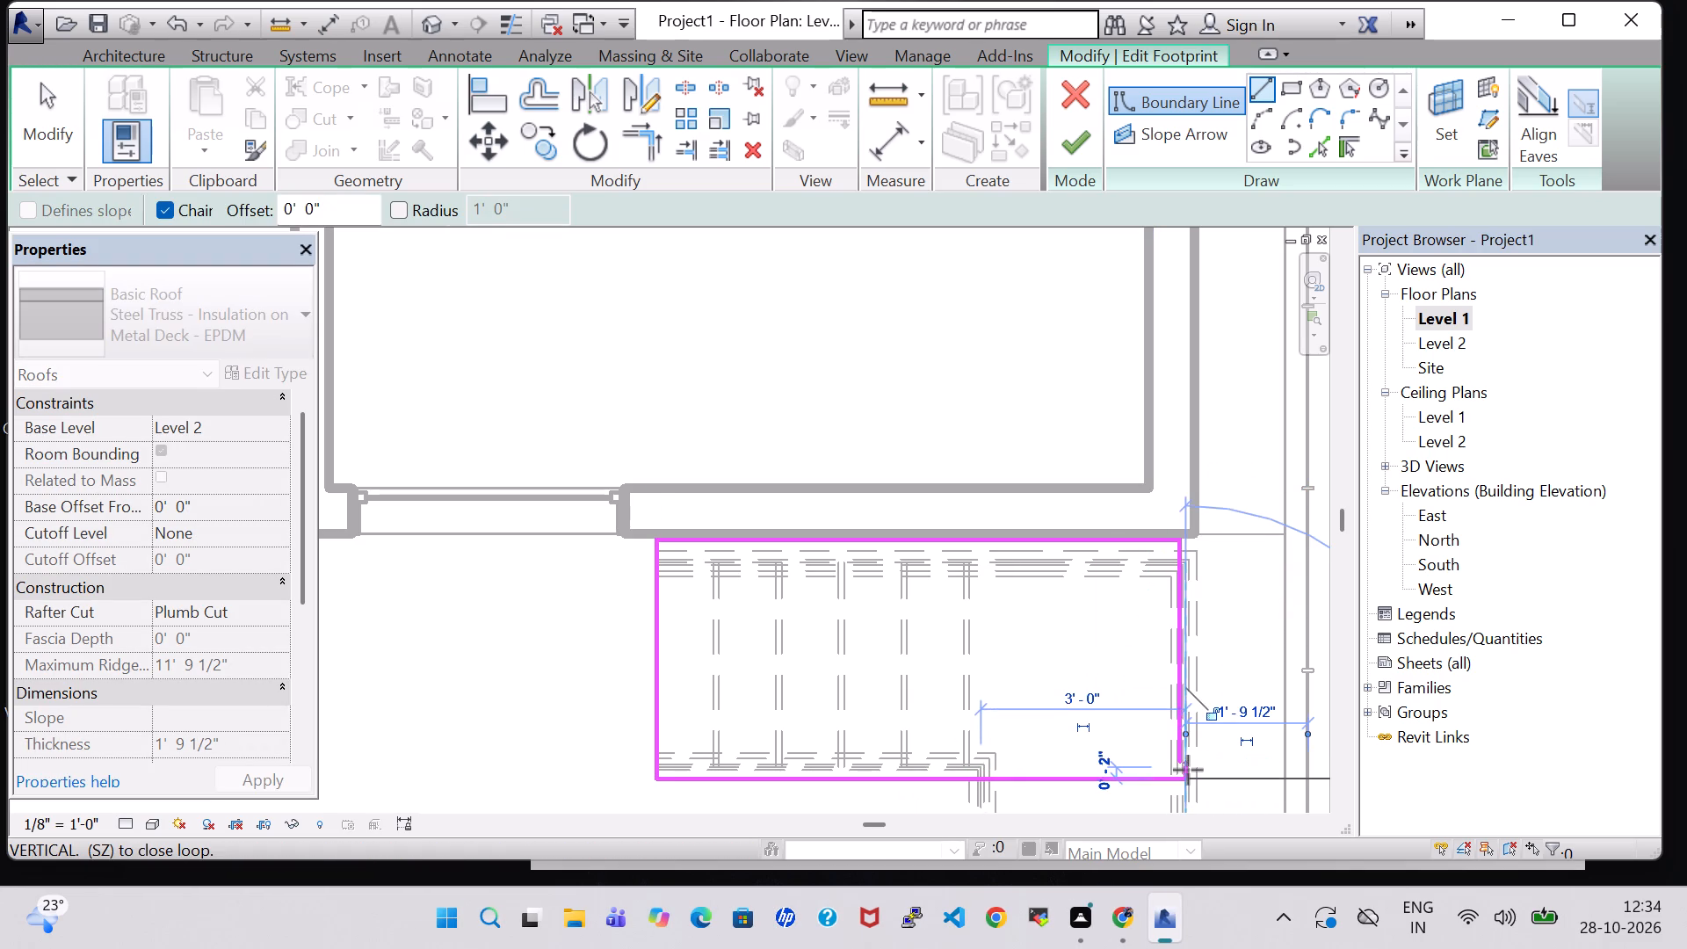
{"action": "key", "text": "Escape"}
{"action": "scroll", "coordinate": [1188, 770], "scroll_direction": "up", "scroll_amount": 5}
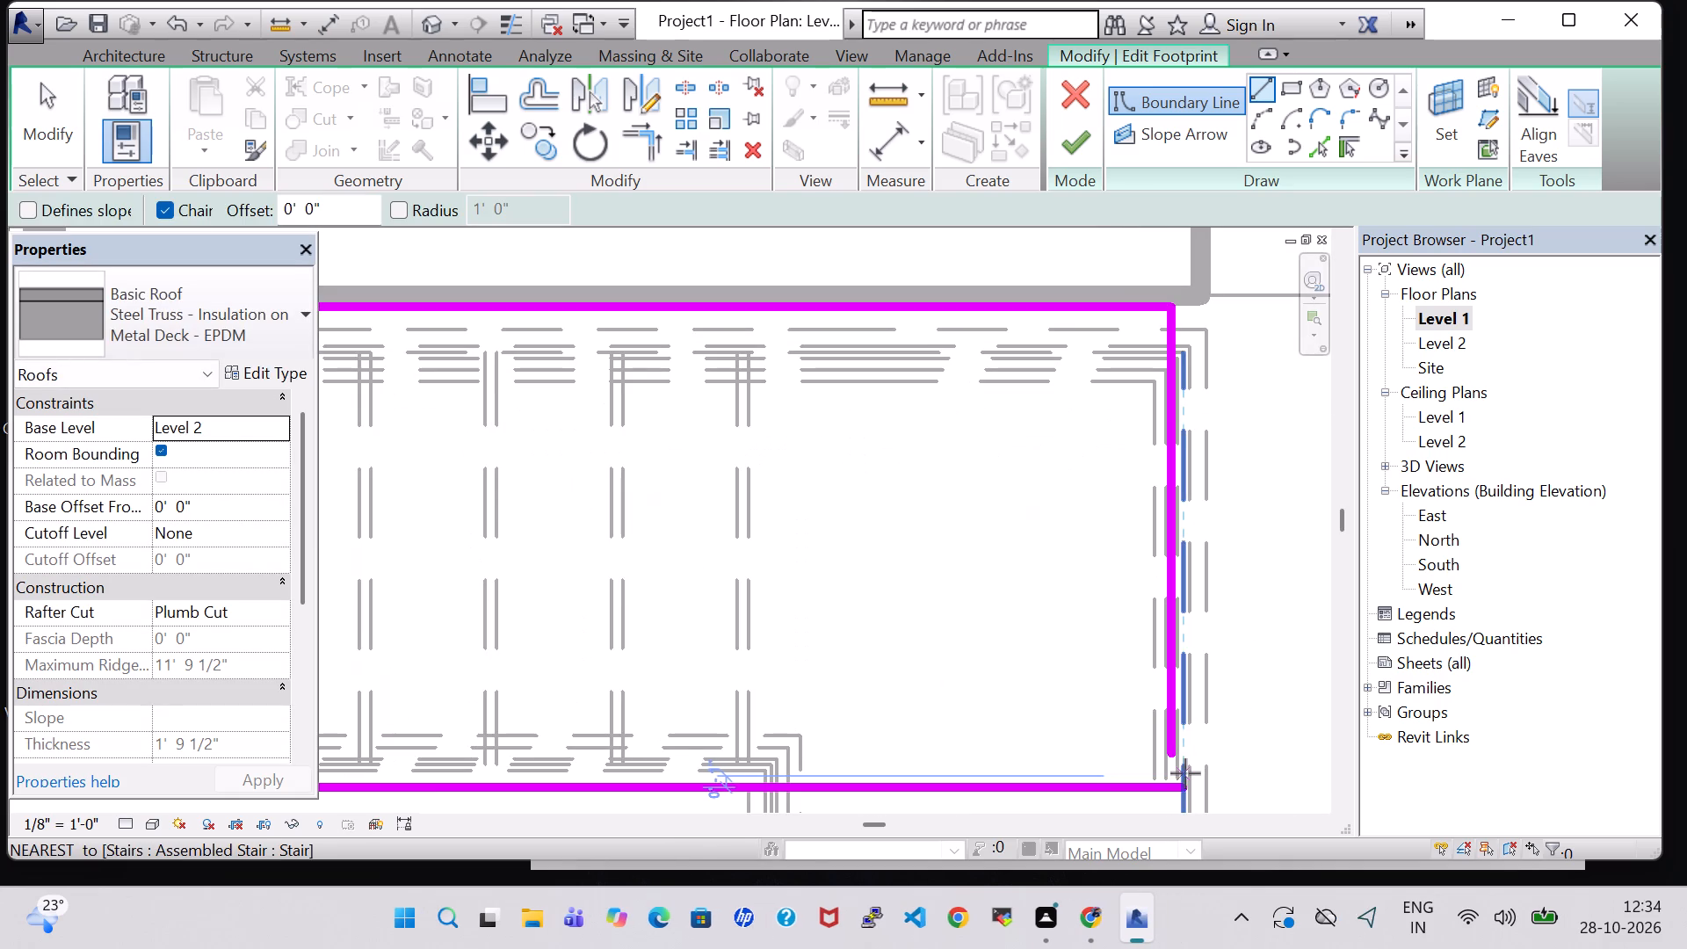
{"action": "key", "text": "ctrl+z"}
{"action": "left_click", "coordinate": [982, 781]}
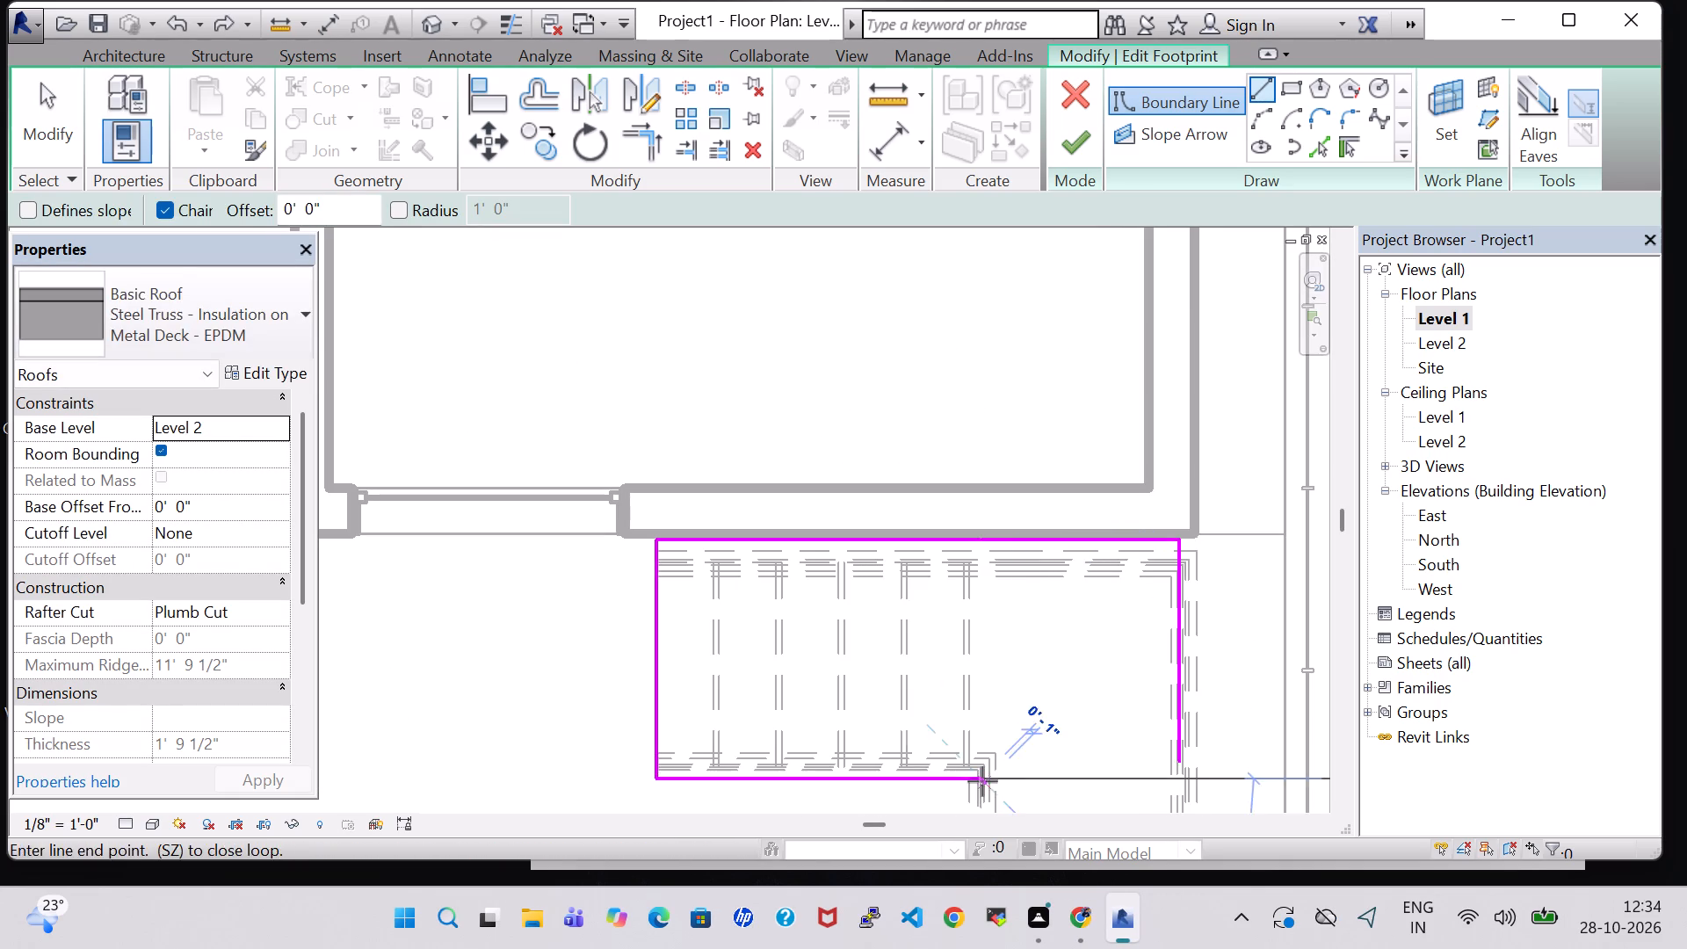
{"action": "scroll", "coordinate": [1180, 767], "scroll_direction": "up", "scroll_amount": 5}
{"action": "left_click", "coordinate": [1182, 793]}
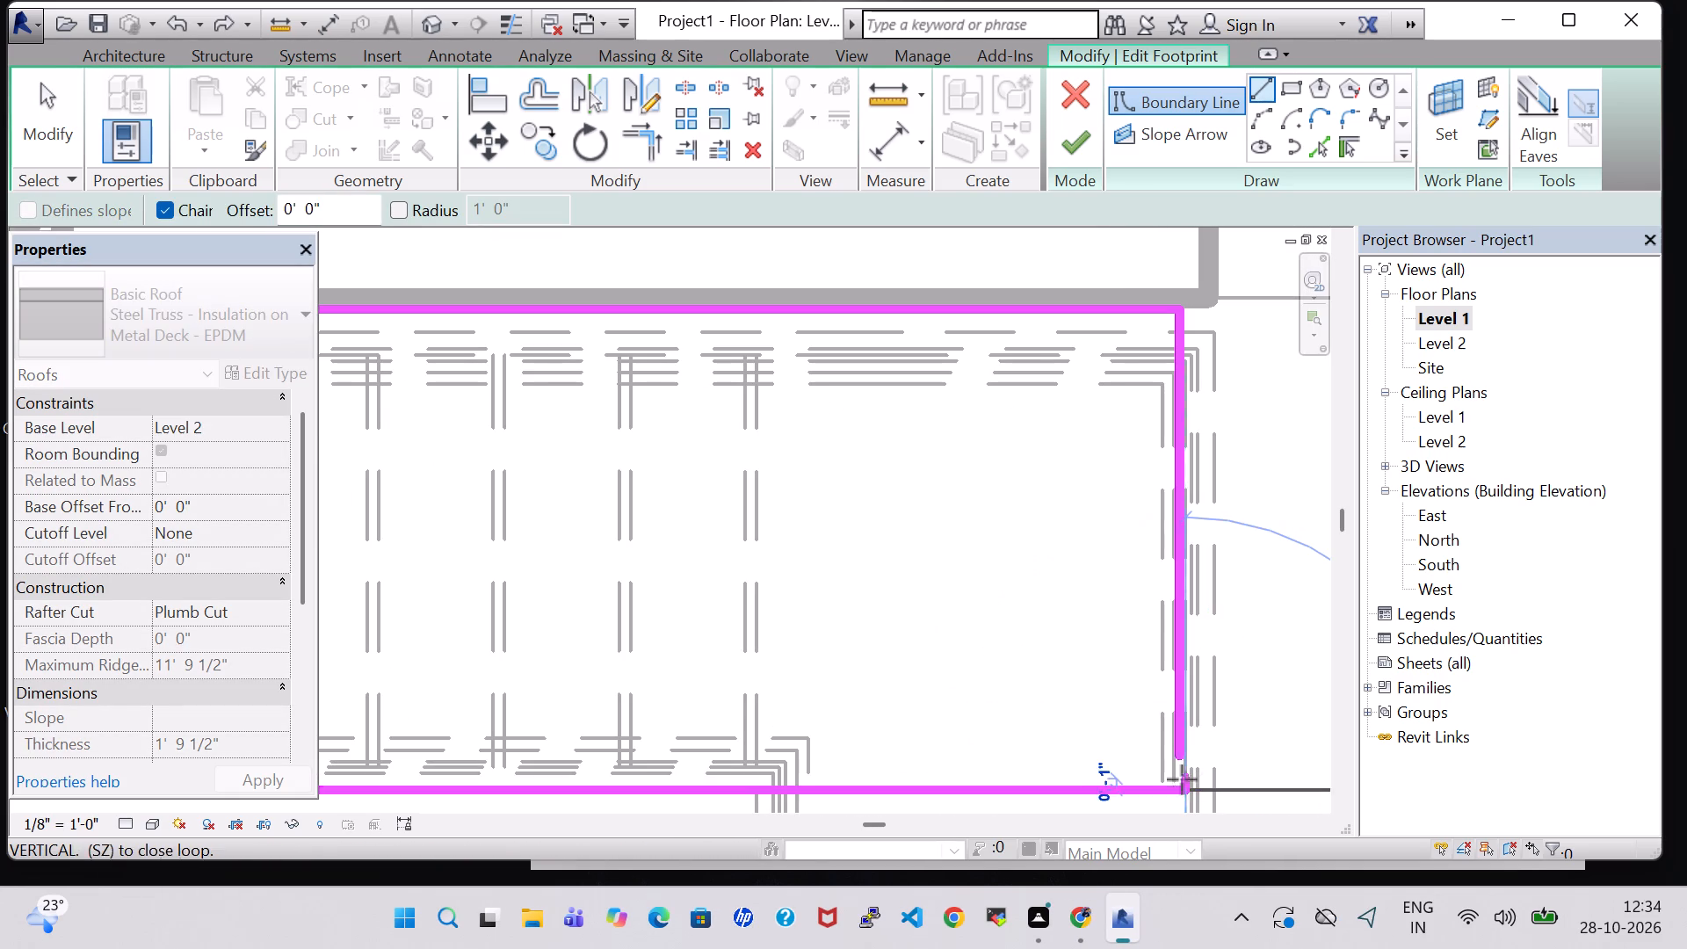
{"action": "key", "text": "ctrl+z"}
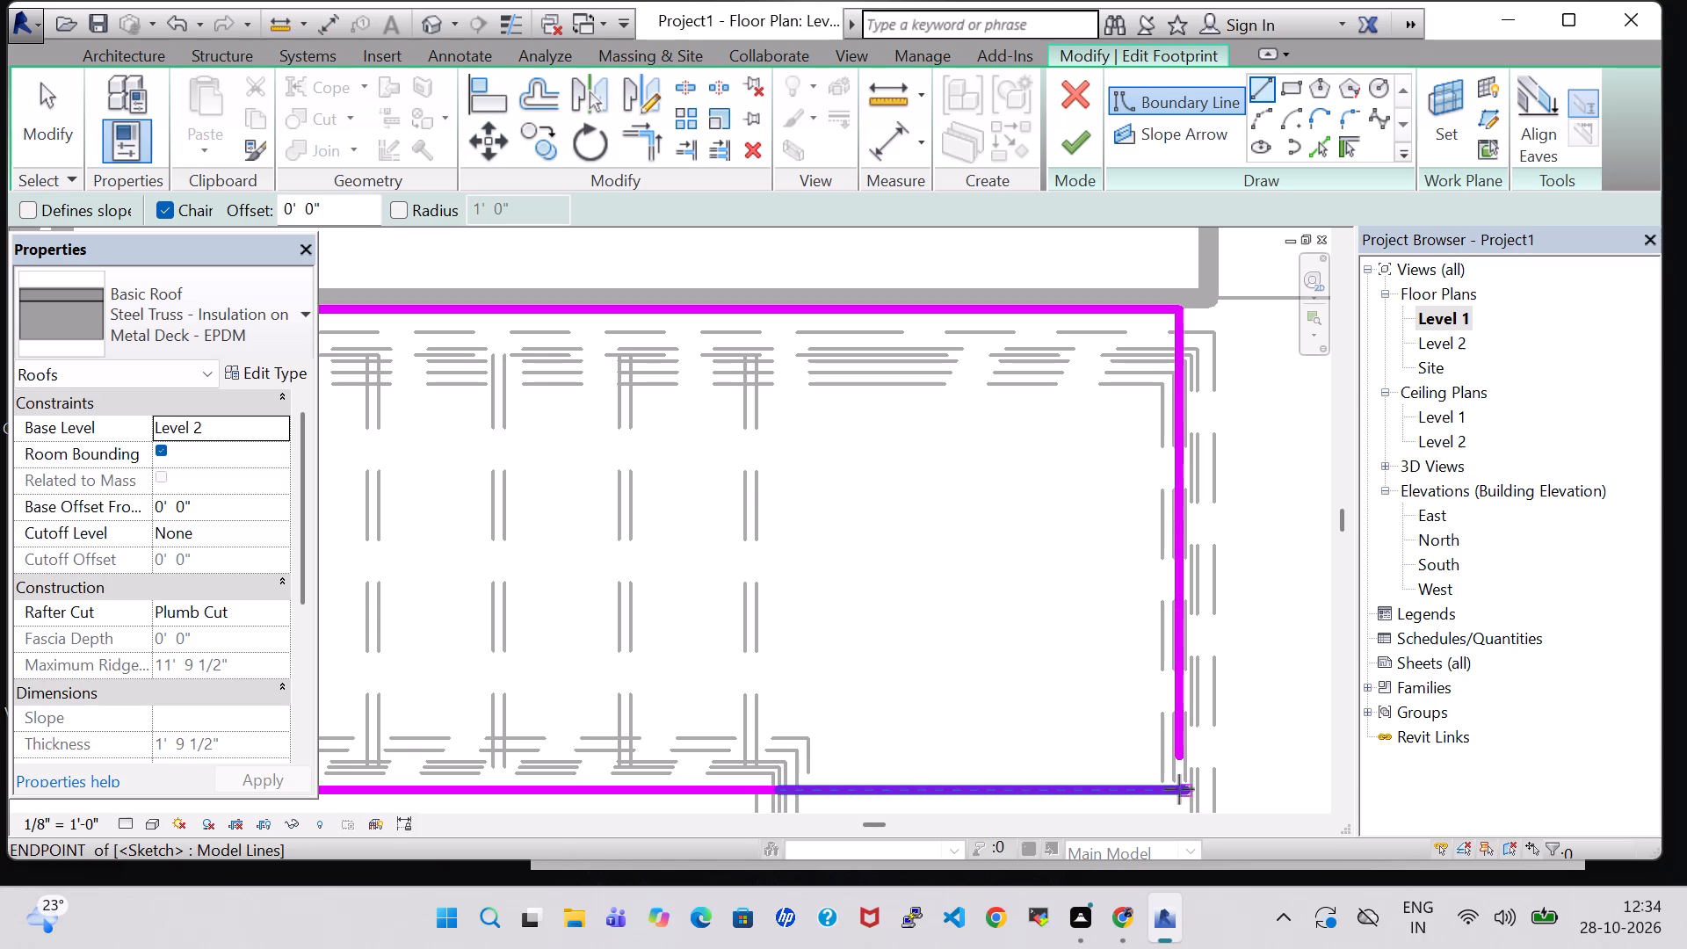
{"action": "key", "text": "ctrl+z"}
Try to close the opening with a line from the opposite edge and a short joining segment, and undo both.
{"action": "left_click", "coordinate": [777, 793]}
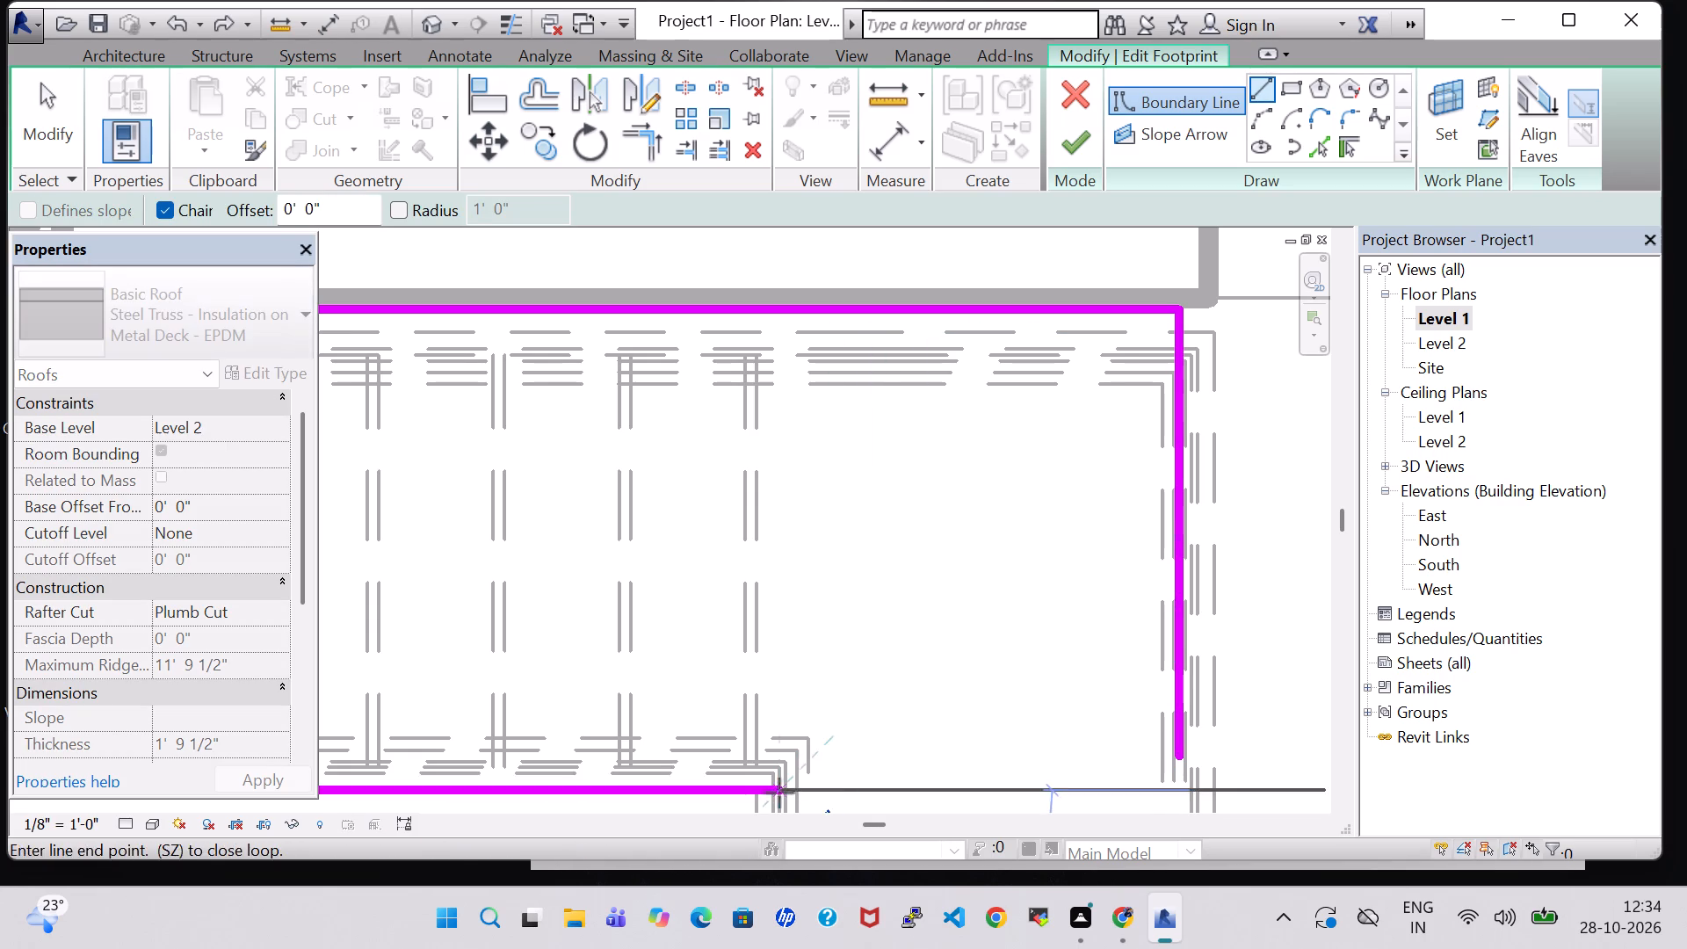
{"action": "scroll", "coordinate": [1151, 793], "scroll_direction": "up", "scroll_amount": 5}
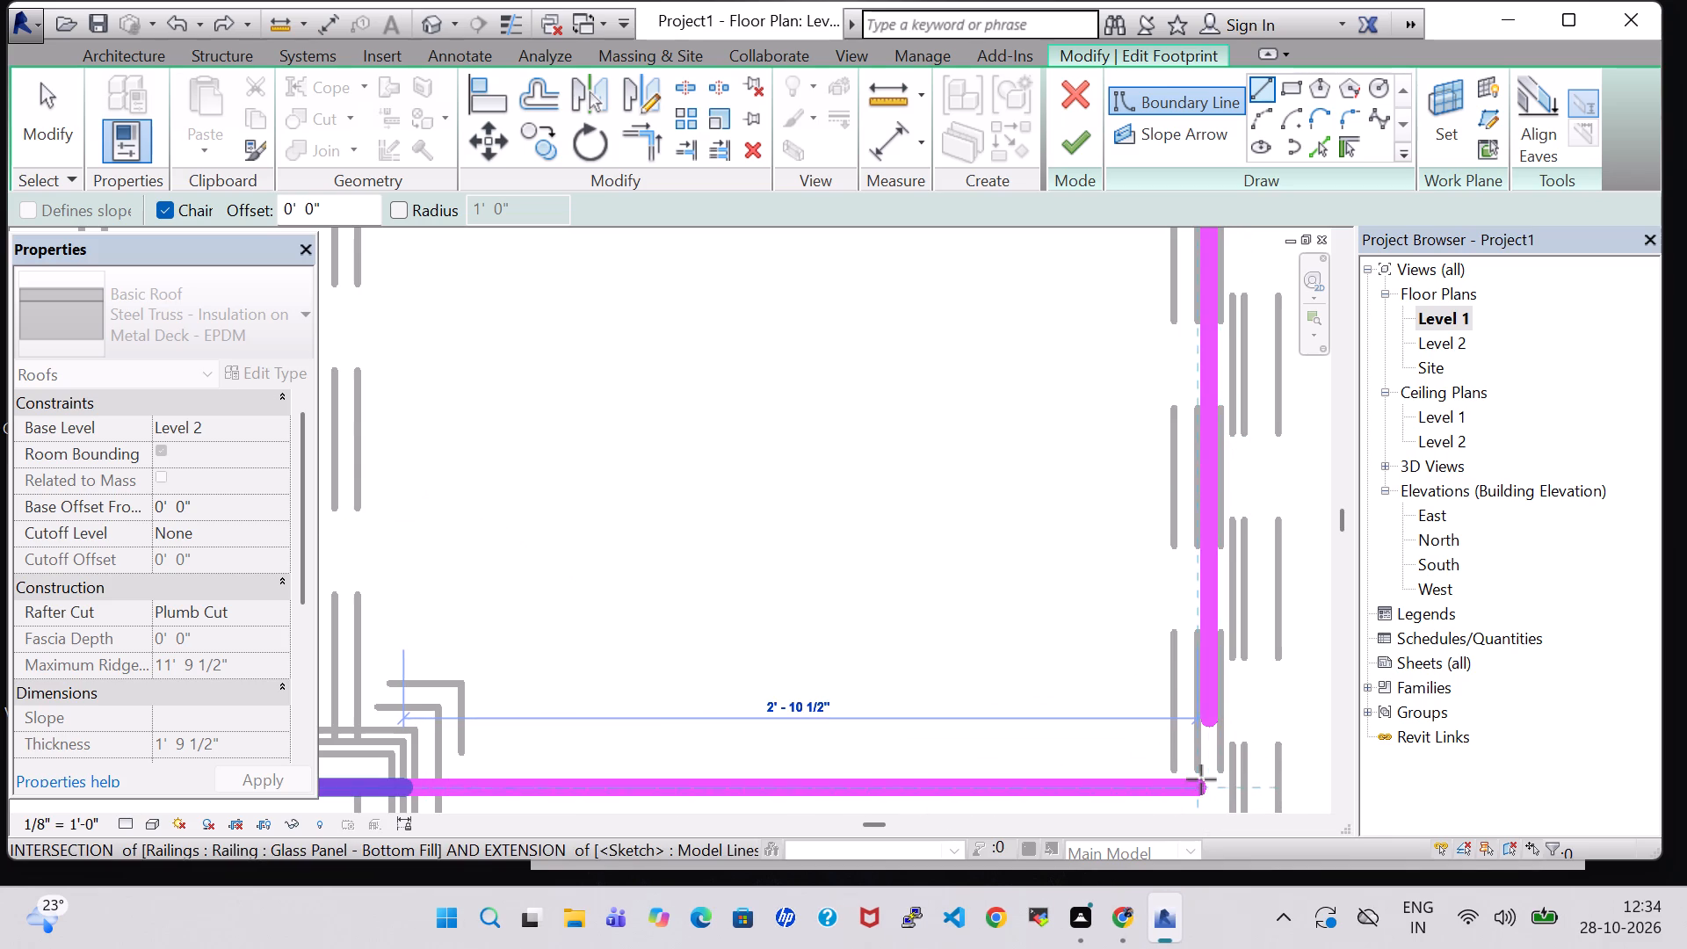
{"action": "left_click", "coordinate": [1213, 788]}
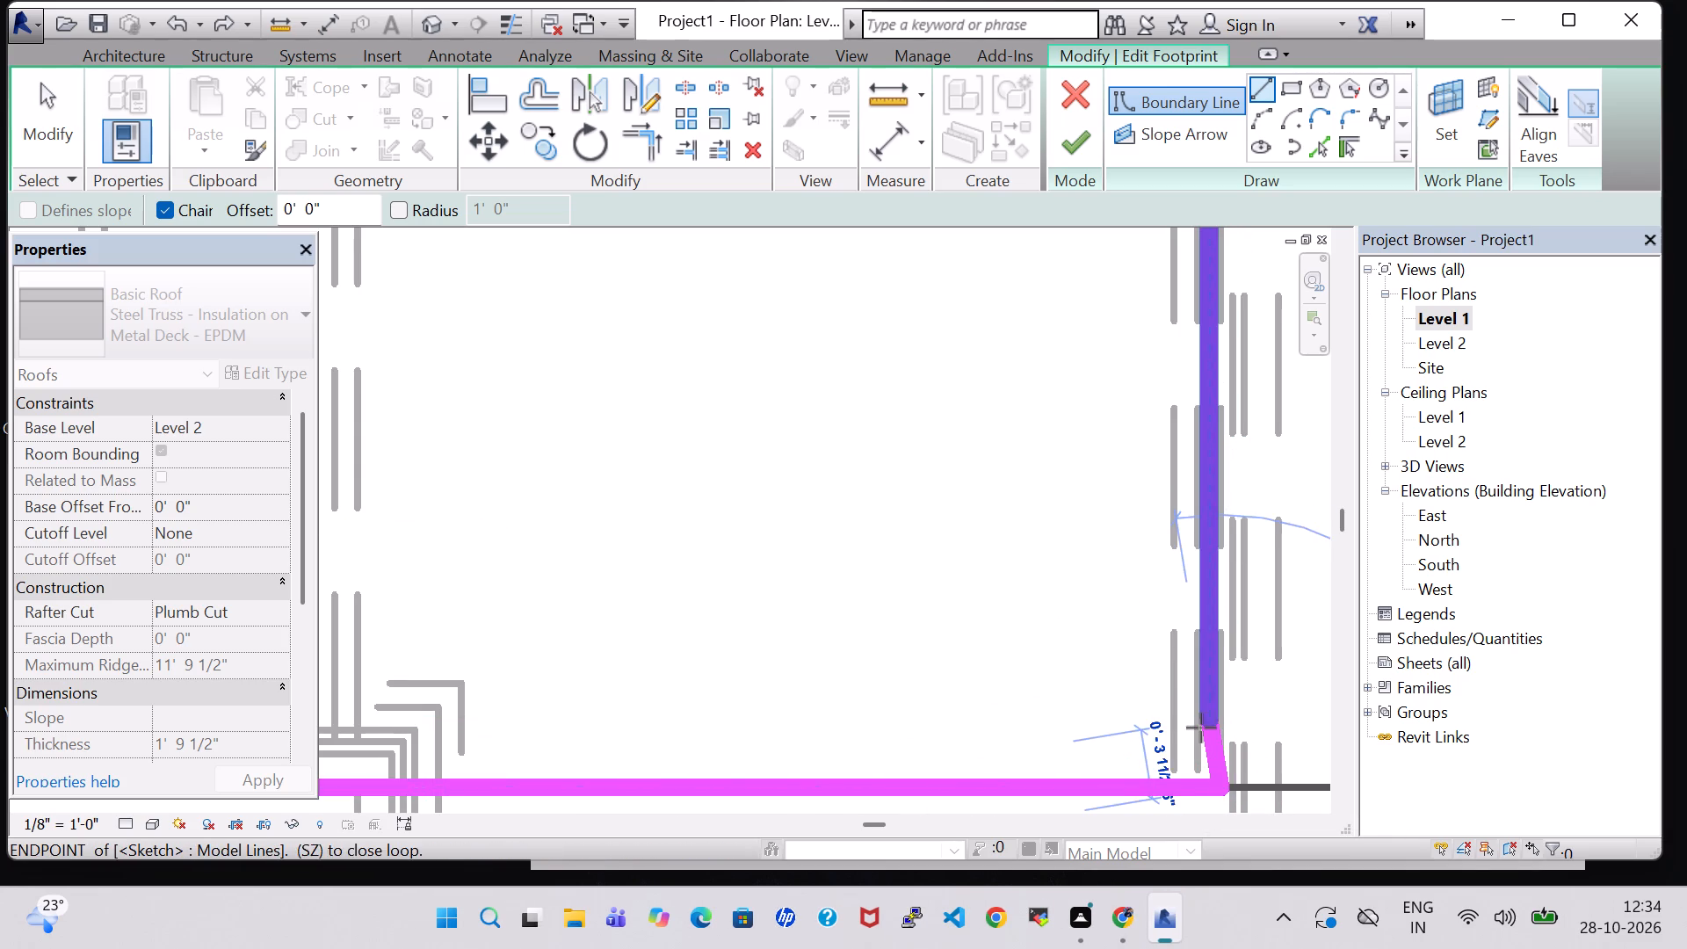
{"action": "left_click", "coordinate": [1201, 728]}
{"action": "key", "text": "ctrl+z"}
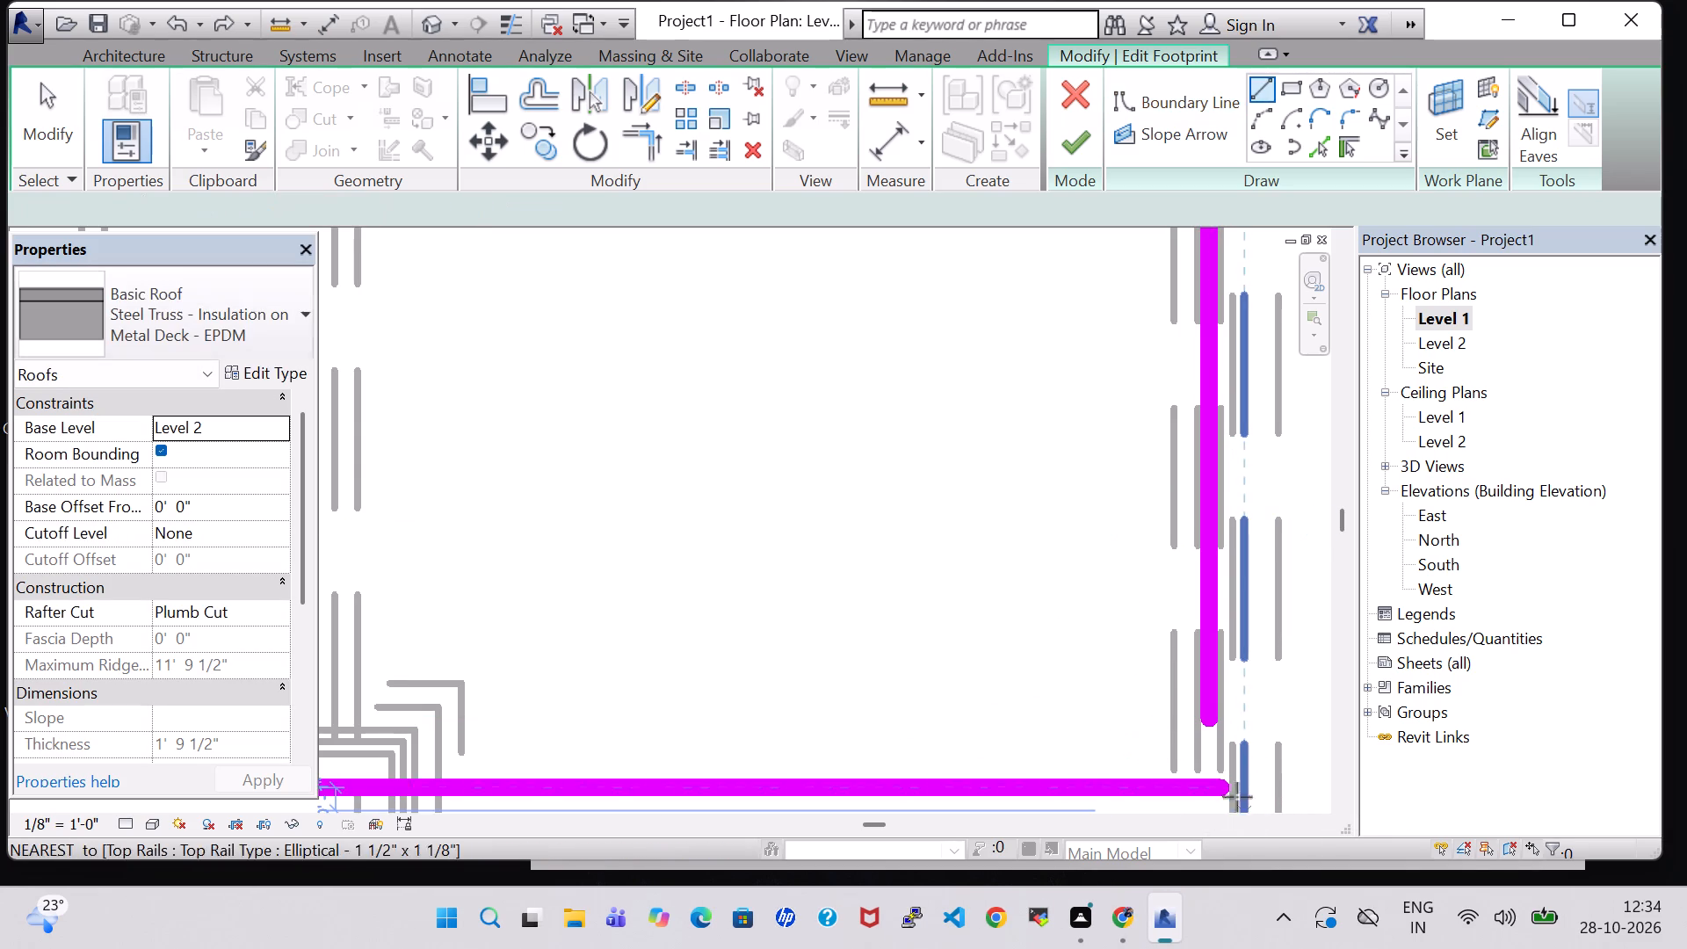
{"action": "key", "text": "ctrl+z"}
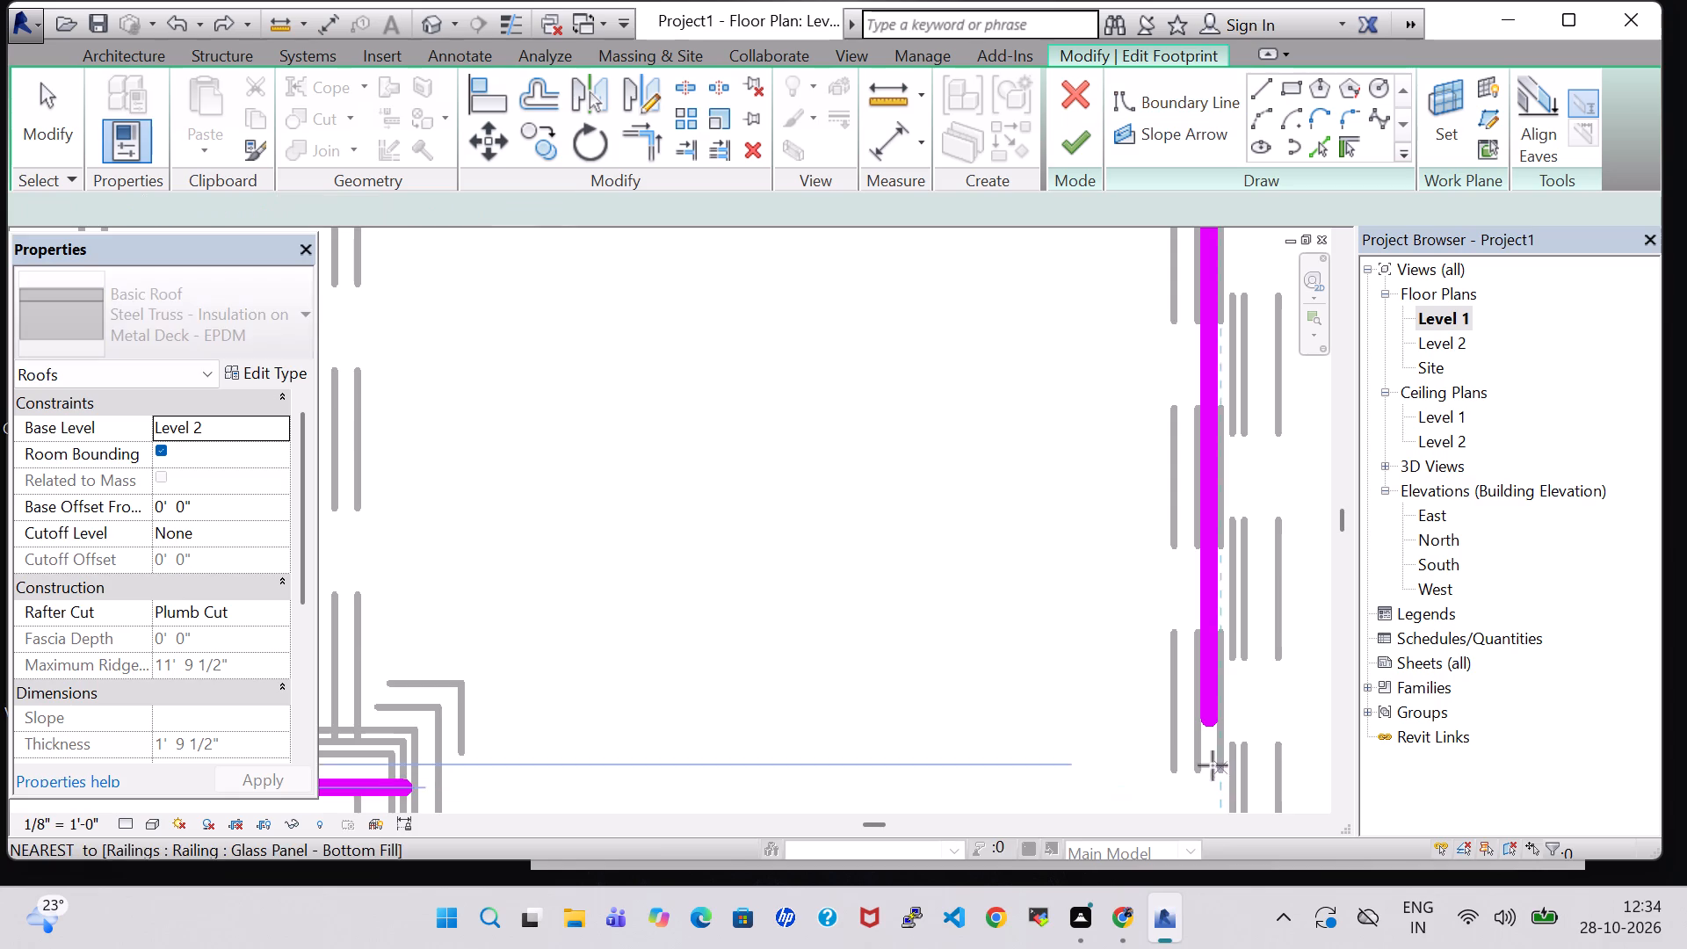
Extend the landing-end edge to align with the opposite edge, close the opening's loop with a straight line and finish the footprint.
{"action": "left_click", "coordinate": [1207, 720]}
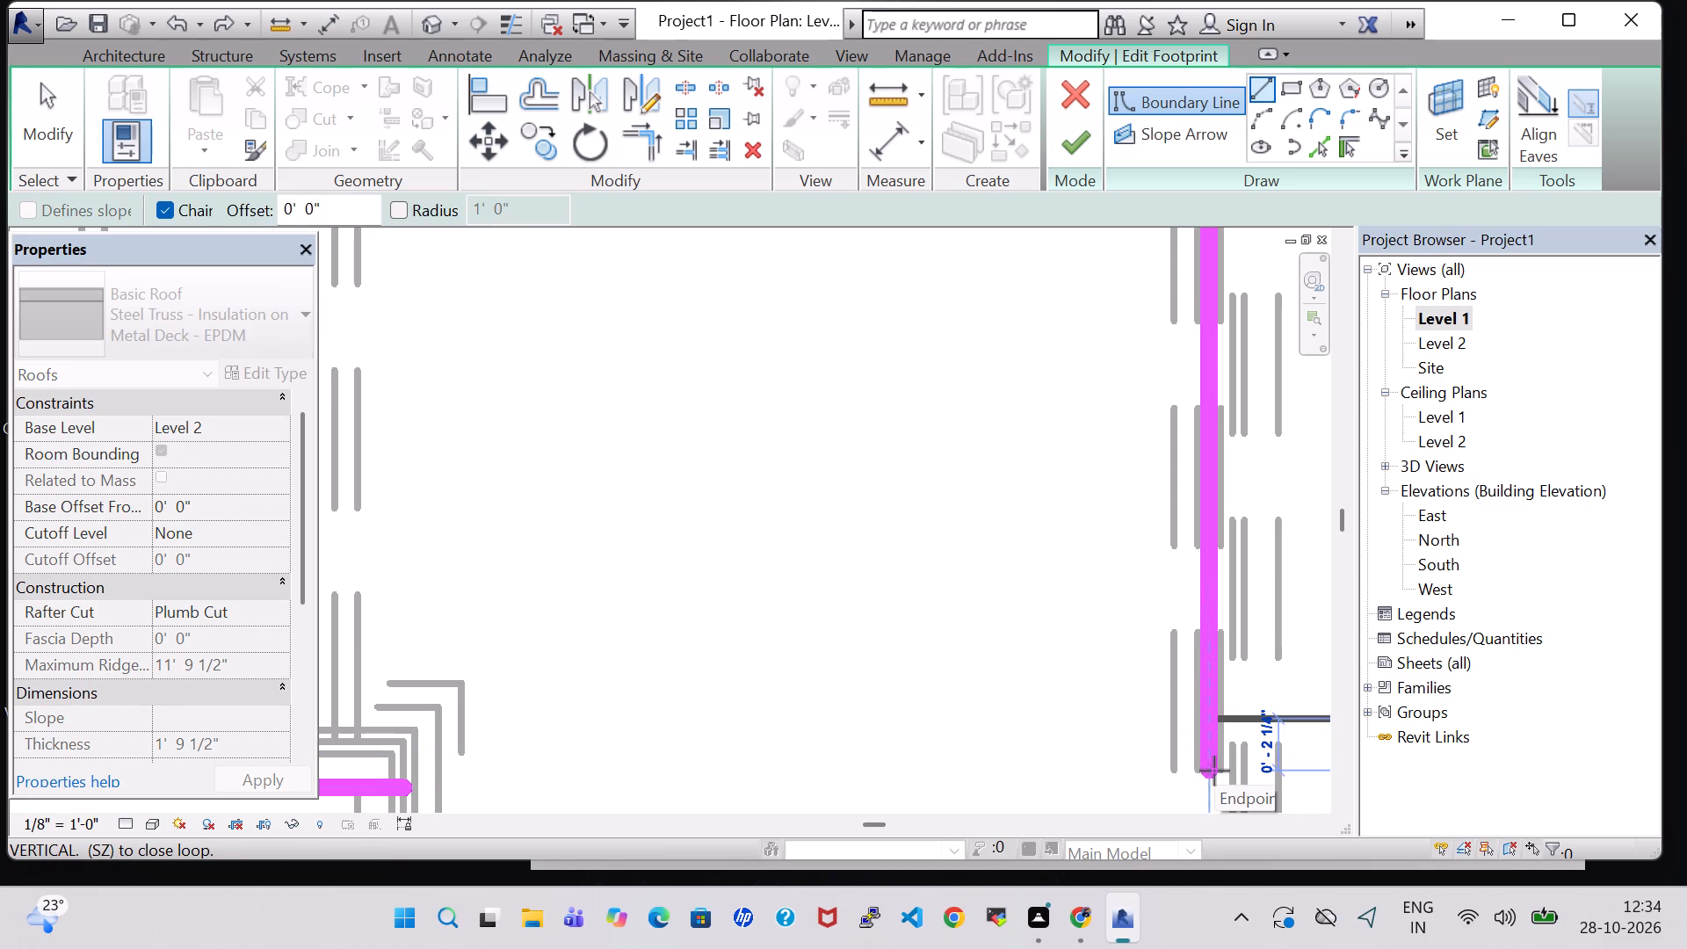
{"action": "left_click", "coordinate": [1214, 771]}
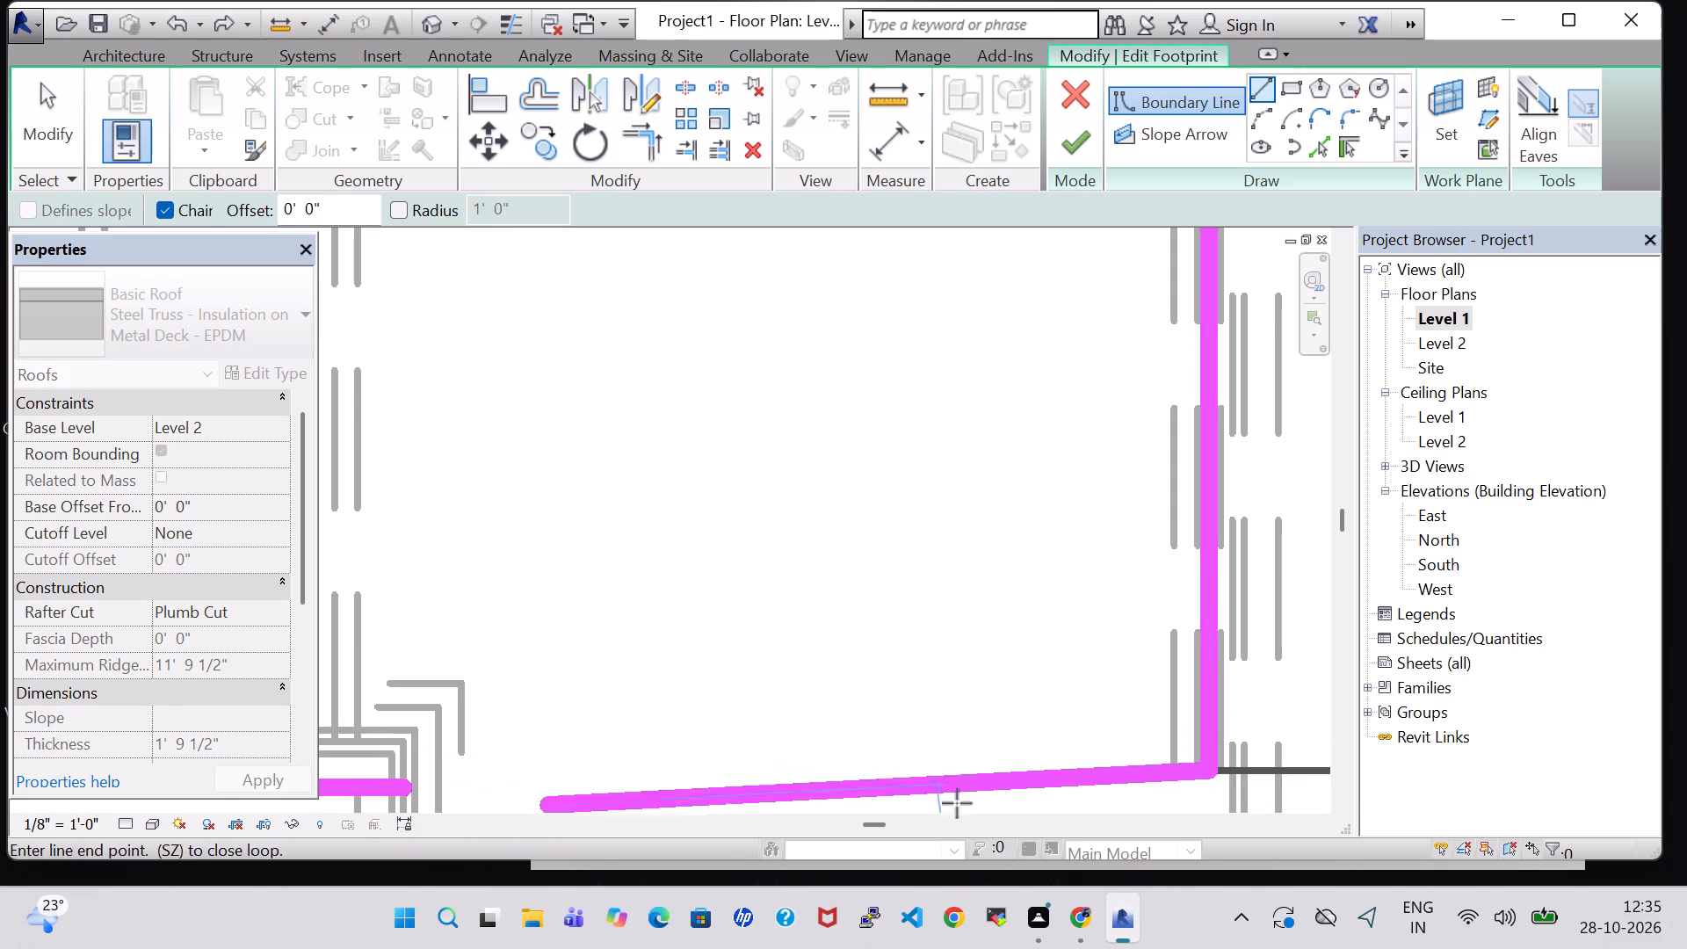
{"action": "key", "text": "ctrl+z"}
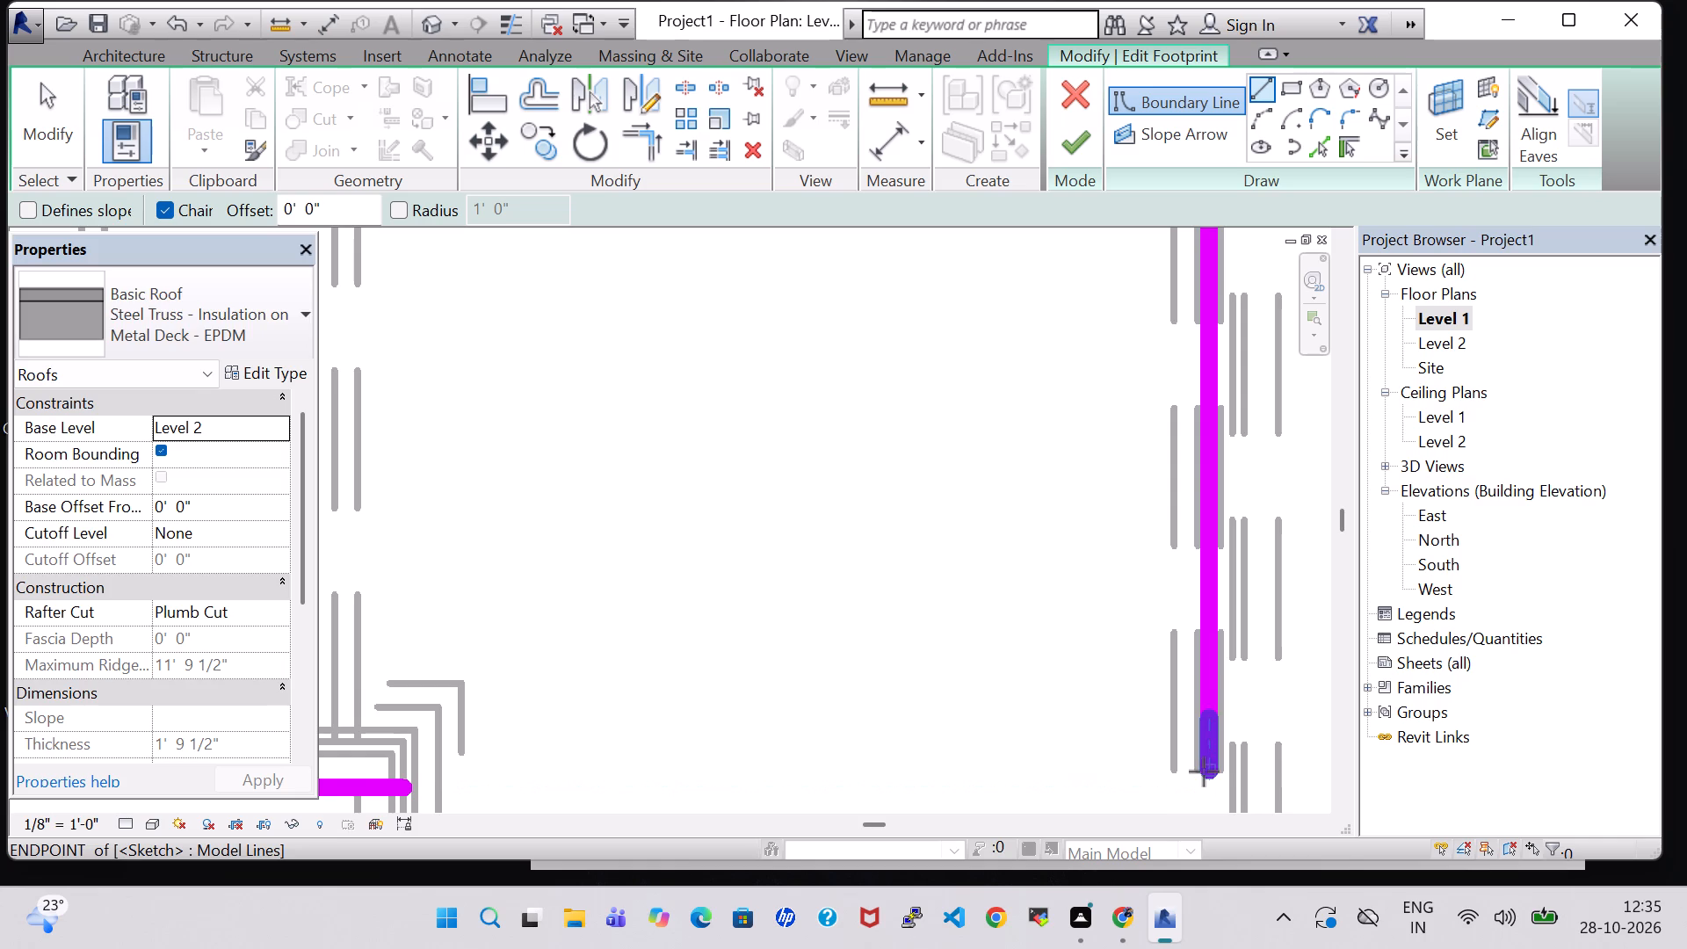
{"action": "left_click", "coordinate": [1204, 772]}
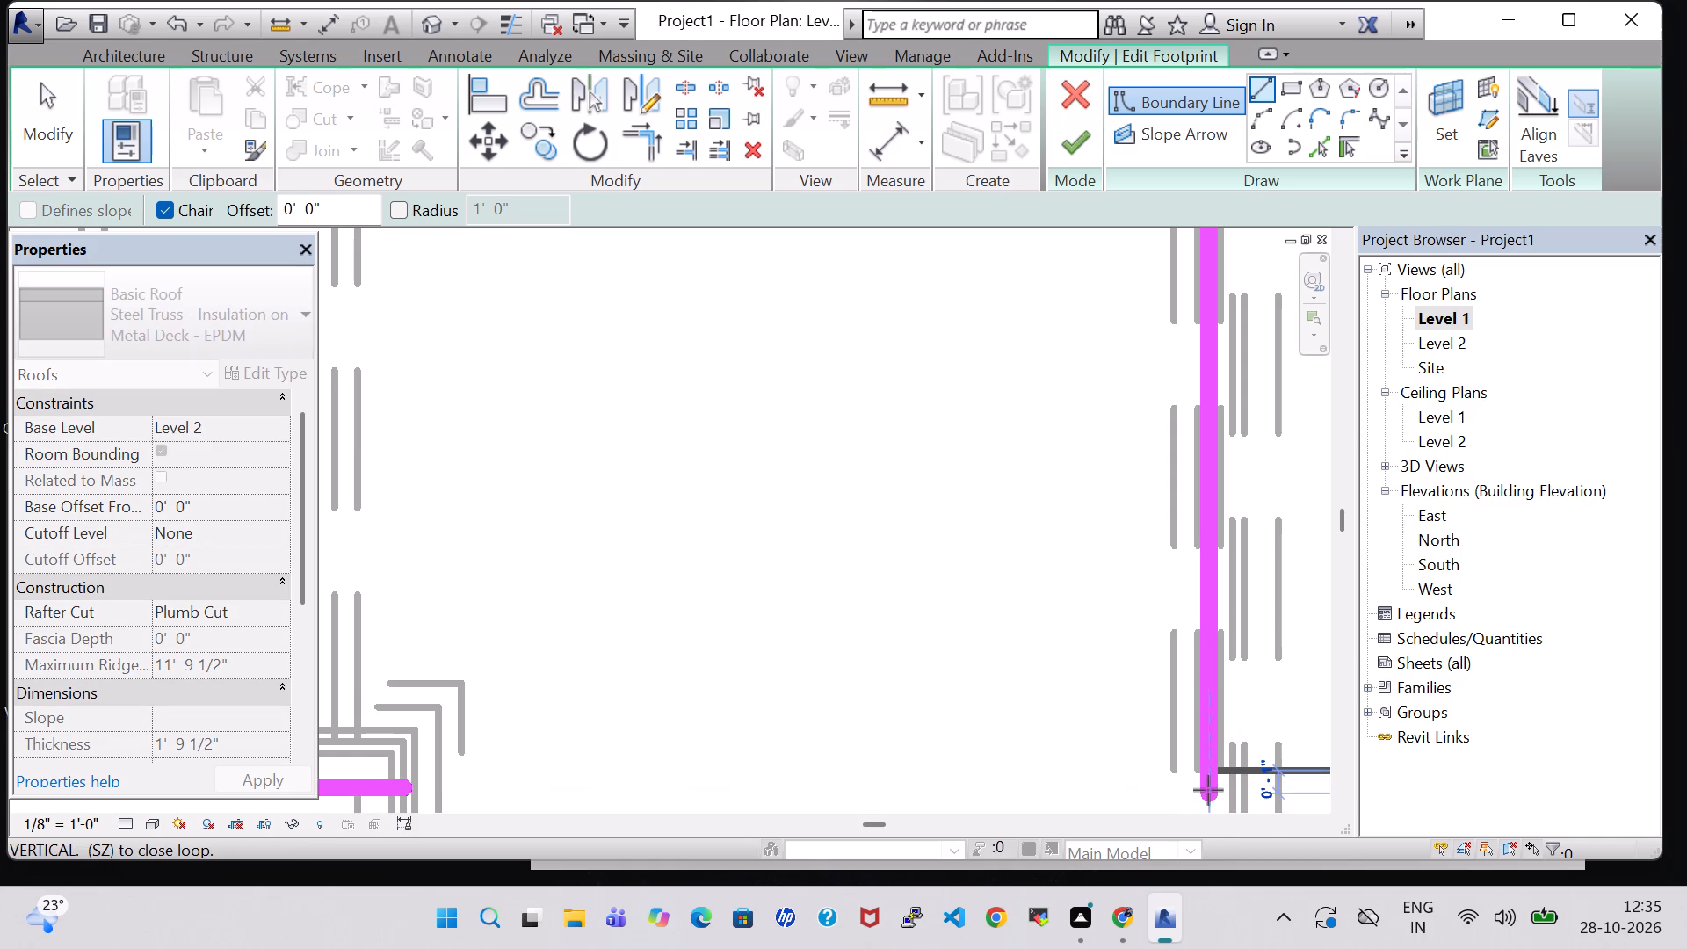
{"action": "left_click", "coordinate": [1208, 790]}
{"action": "left_click", "coordinate": [409, 791]}
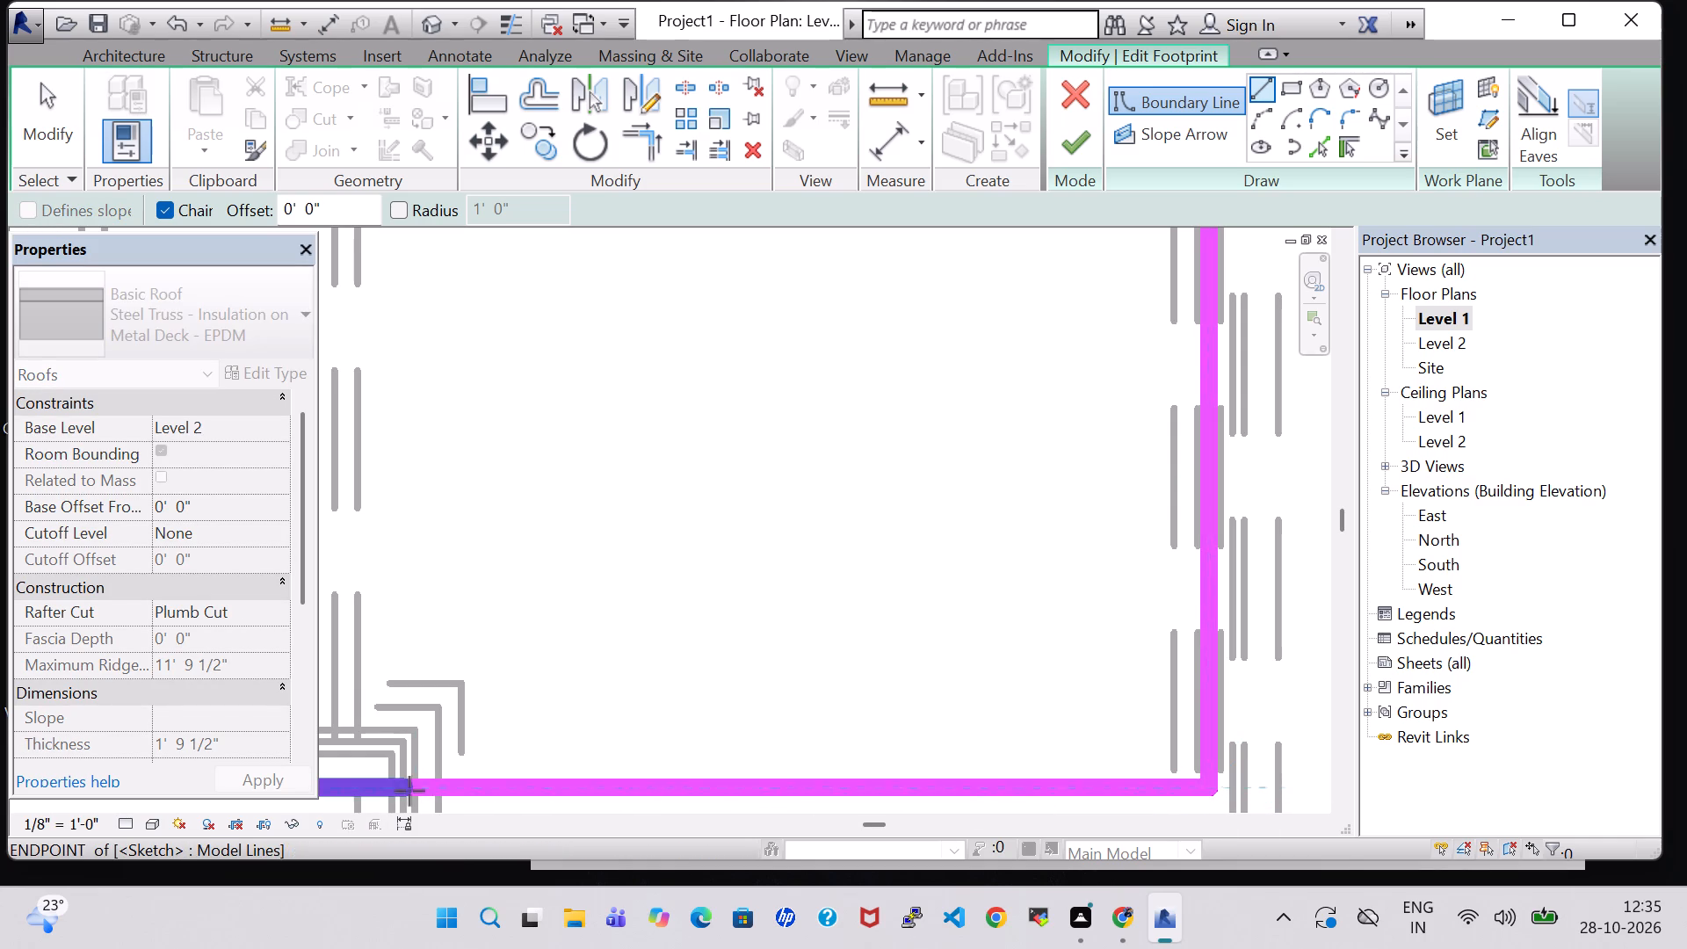
{"action": "left_click", "coordinate": [1070, 132]}
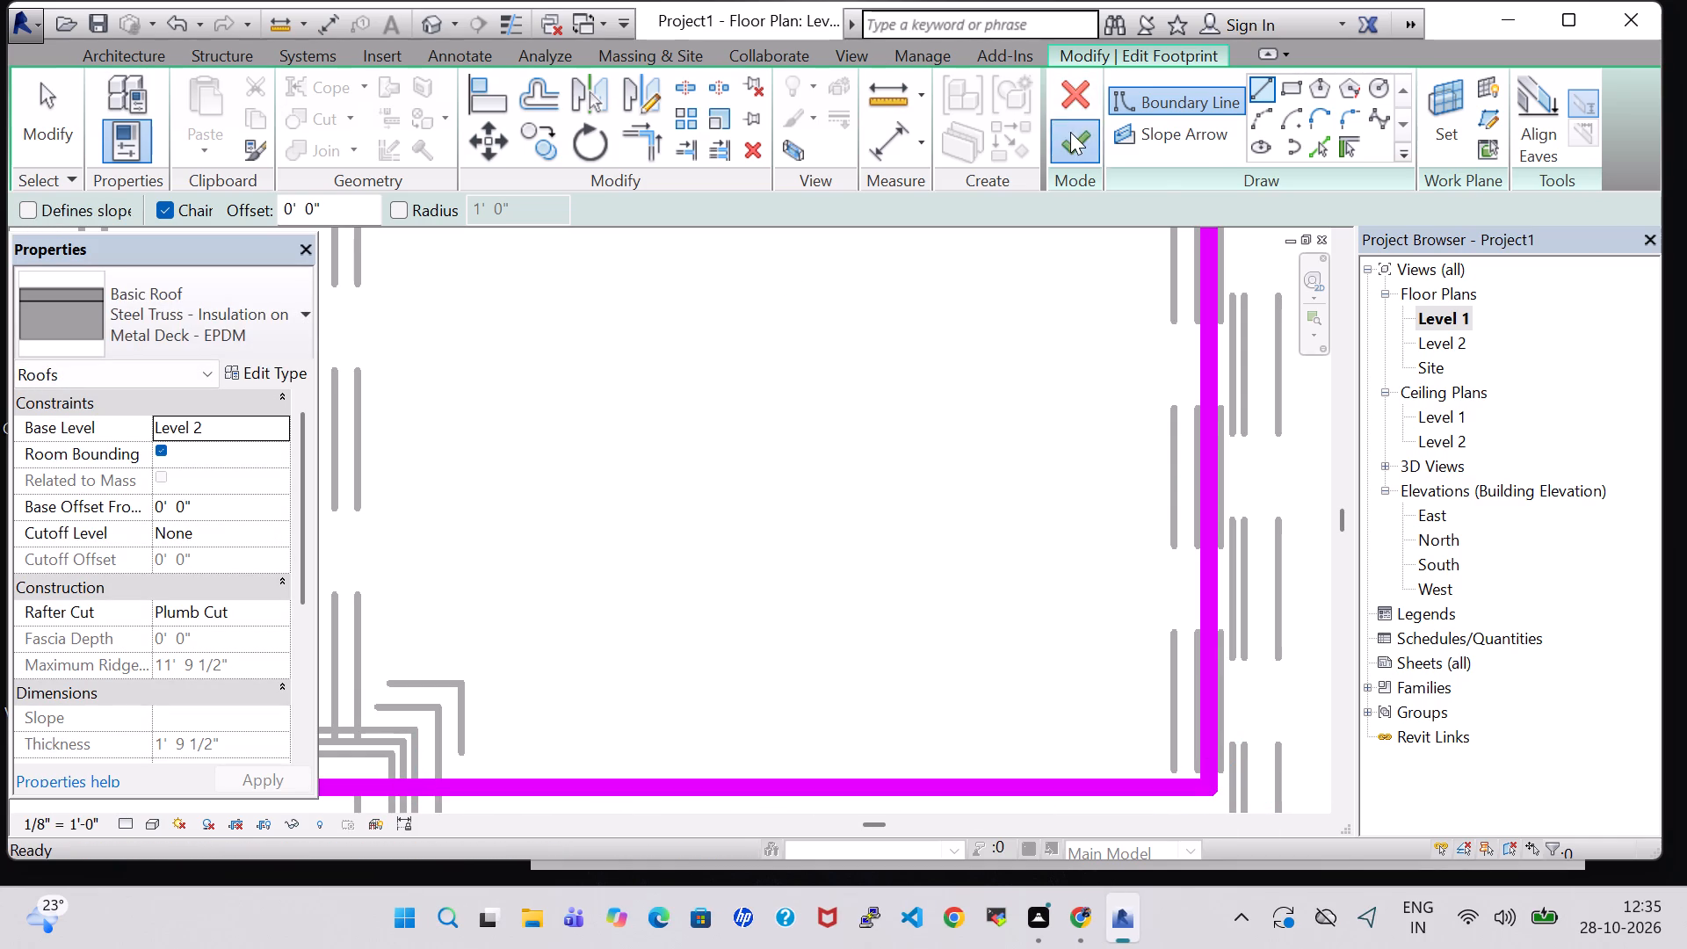
In the 3D view, examine the enlarged roof opening over the upper stair flight and landing.
{"action": "left_click", "coordinate": [436, 29]}
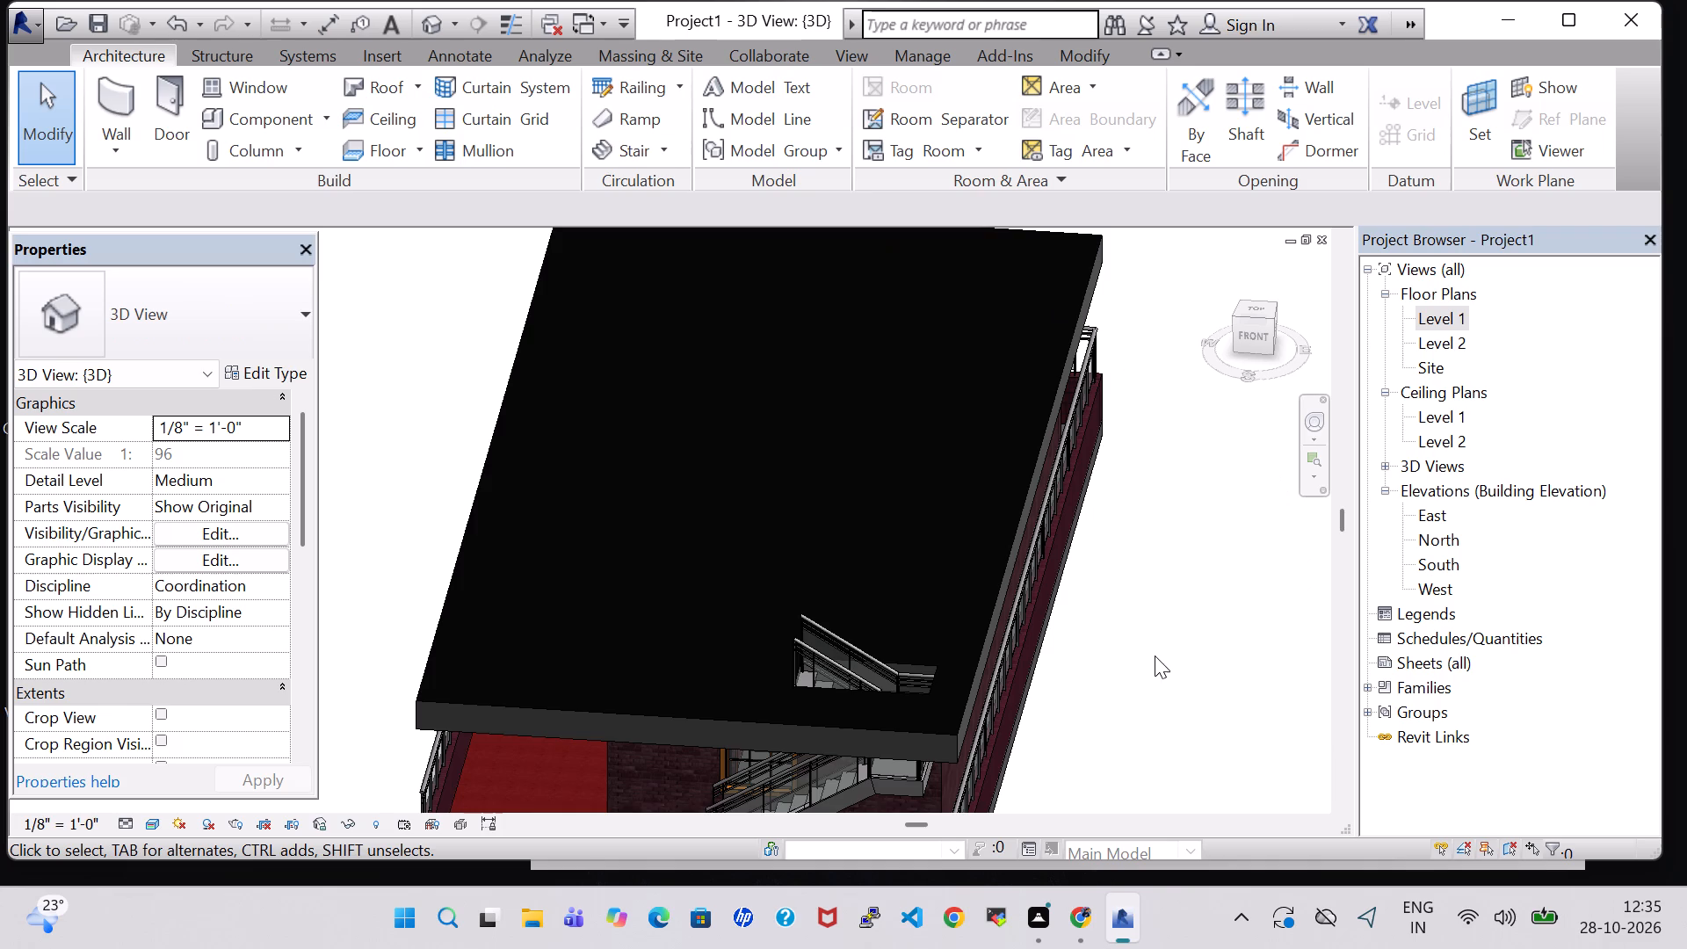
{"action": "middle_click_drag", "start_coordinate": [1127, 627], "coordinate": [1192, 748], "text": "shift"}
{"action": "middle_click_drag", "start_coordinate": [1152, 679], "coordinate": [834, 351]}
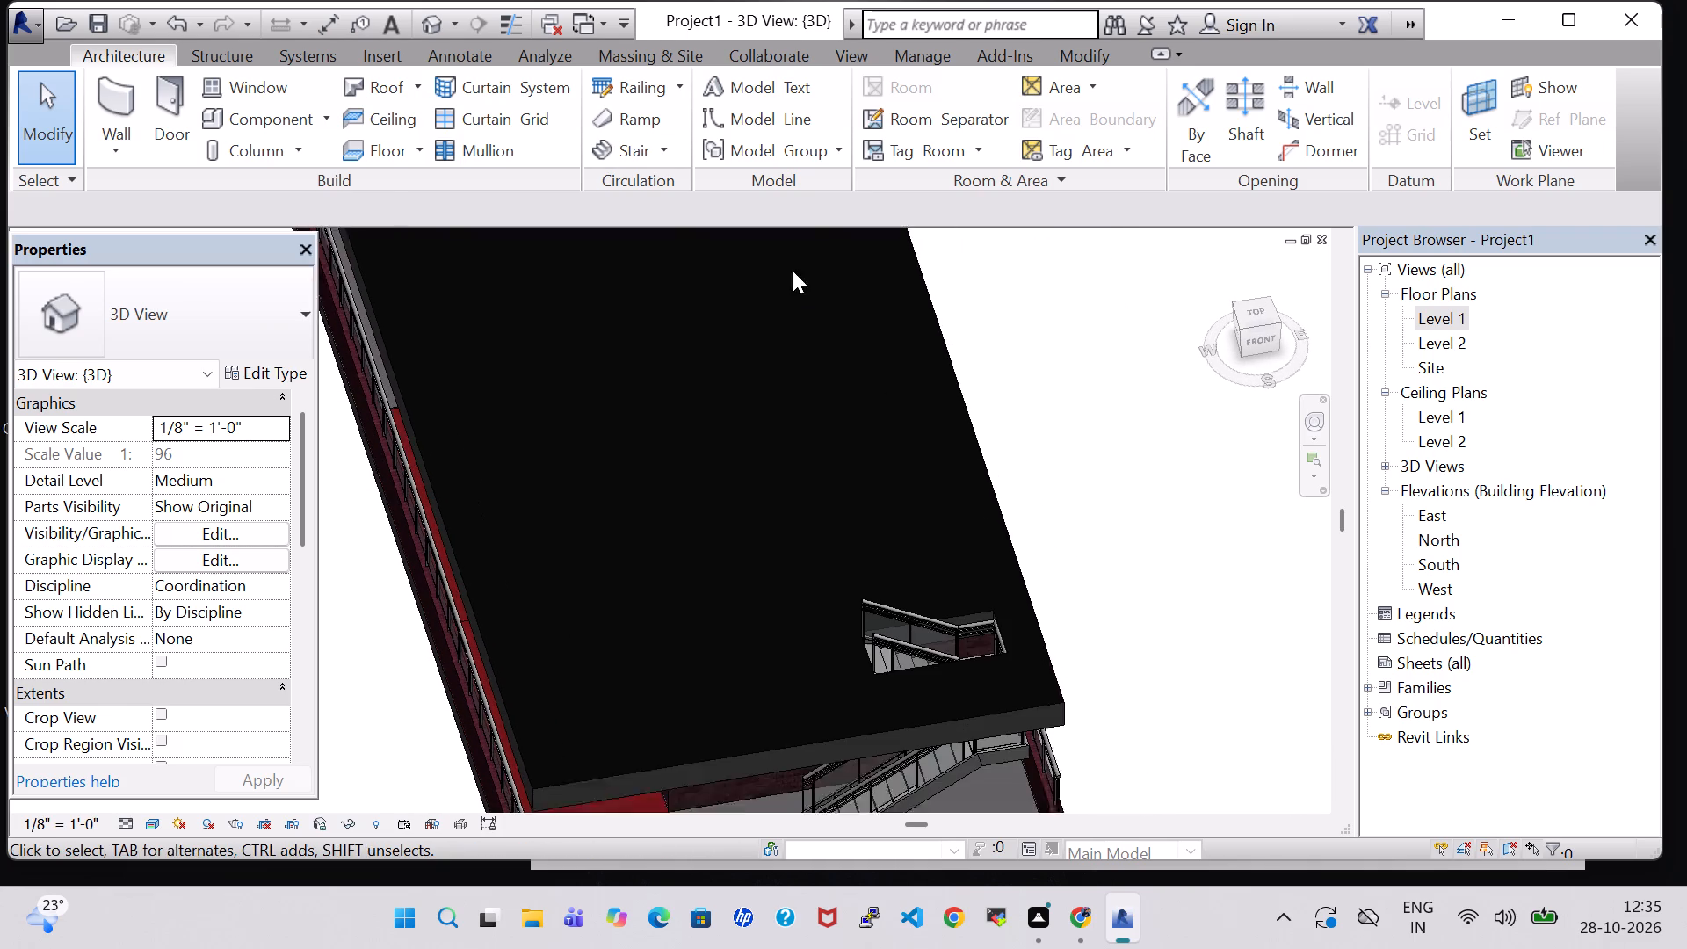
{"action": "middle_click_drag", "start_coordinate": [1104, 451], "coordinate": [1170, 546], "text": "shift"}
{"action": "scroll", "coordinate": [1142, 664], "scroll_direction": "up", "scroll_amount": 4}
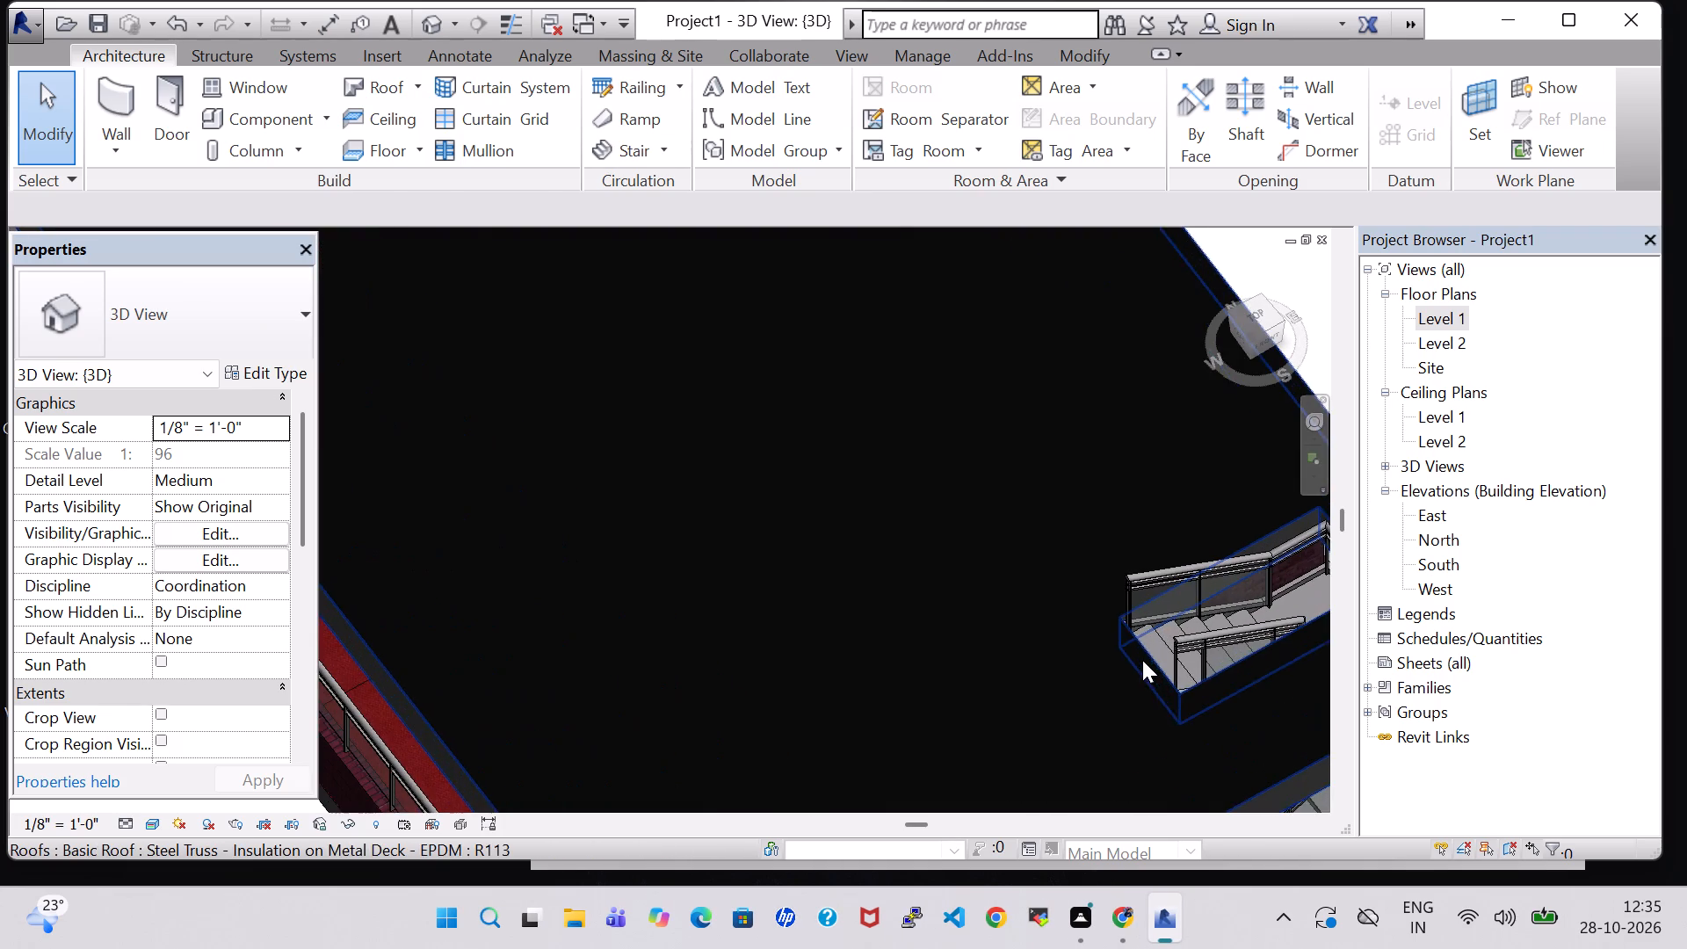
{"action": "middle_click_drag", "start_coordinate": [988, 660], "coordinate": [415, 496]}
{"action": "middle_click_drag", "start_coordinate": [1005, 472], "coordinate": [900, 416], "text": "shift"}
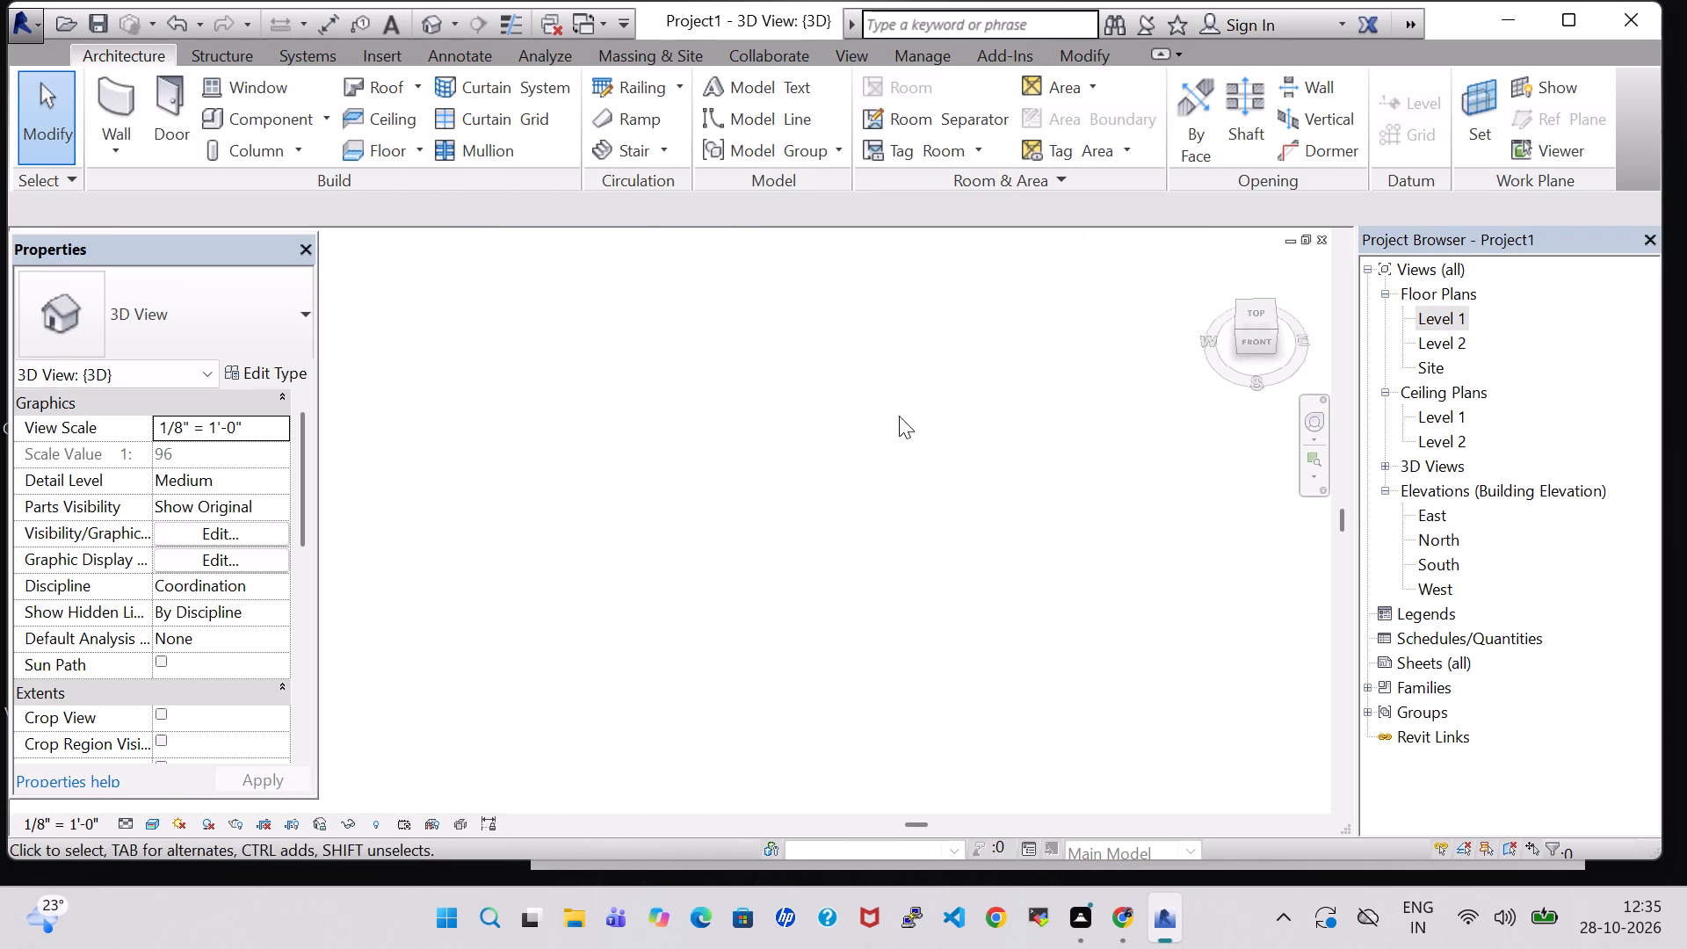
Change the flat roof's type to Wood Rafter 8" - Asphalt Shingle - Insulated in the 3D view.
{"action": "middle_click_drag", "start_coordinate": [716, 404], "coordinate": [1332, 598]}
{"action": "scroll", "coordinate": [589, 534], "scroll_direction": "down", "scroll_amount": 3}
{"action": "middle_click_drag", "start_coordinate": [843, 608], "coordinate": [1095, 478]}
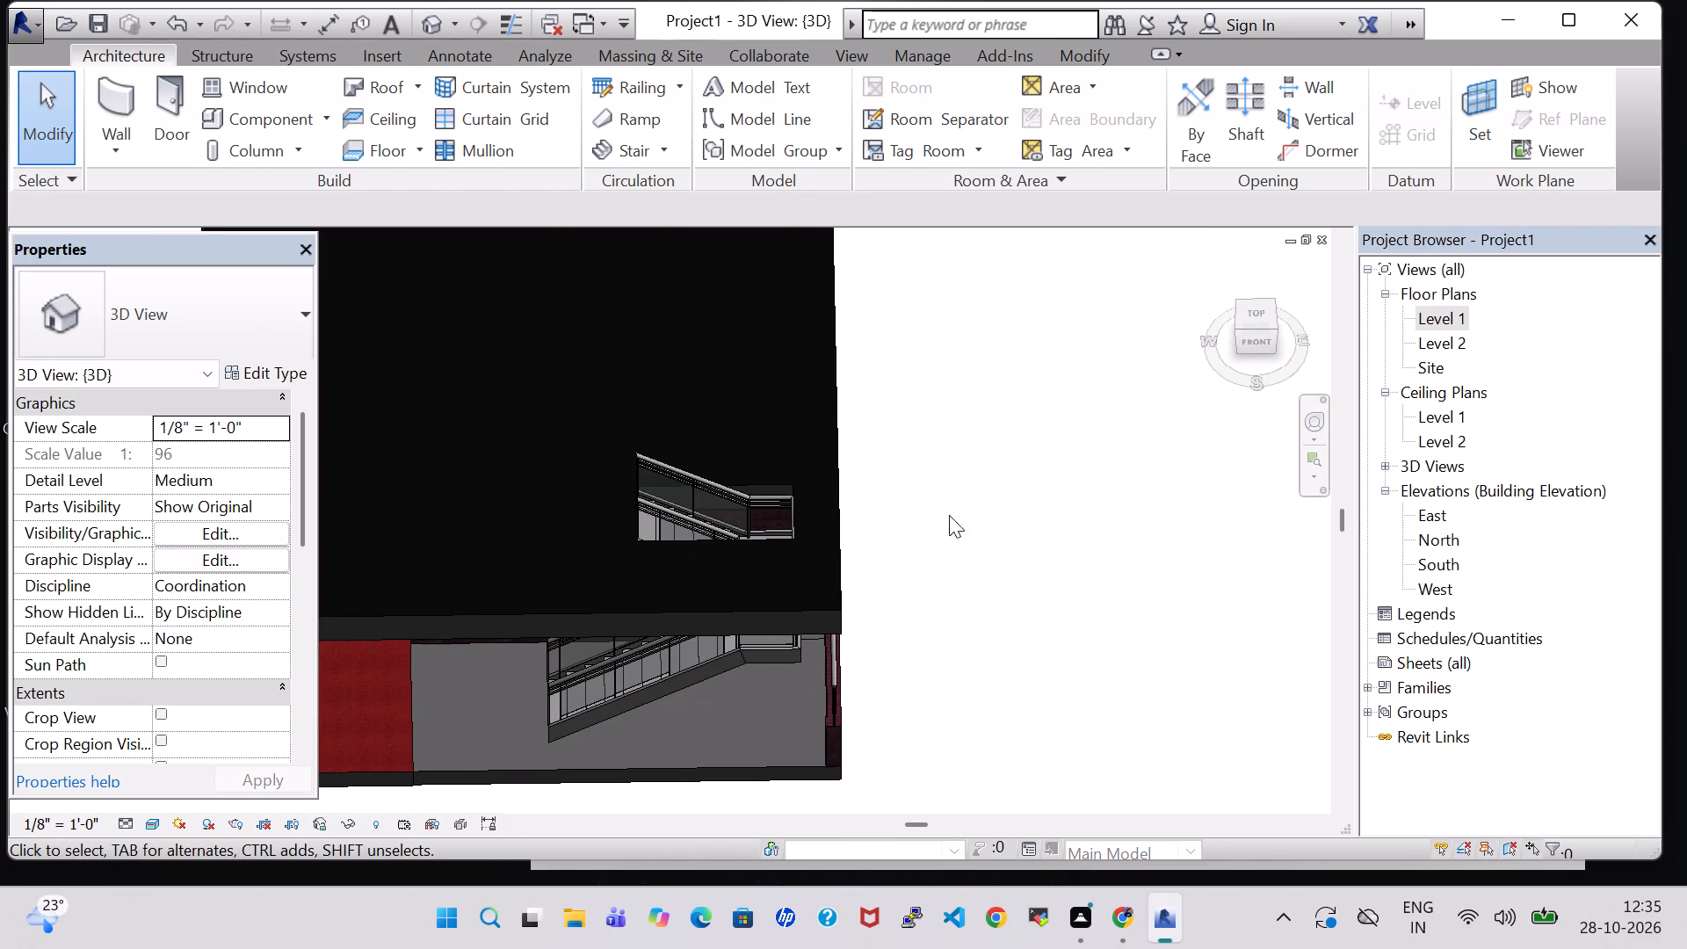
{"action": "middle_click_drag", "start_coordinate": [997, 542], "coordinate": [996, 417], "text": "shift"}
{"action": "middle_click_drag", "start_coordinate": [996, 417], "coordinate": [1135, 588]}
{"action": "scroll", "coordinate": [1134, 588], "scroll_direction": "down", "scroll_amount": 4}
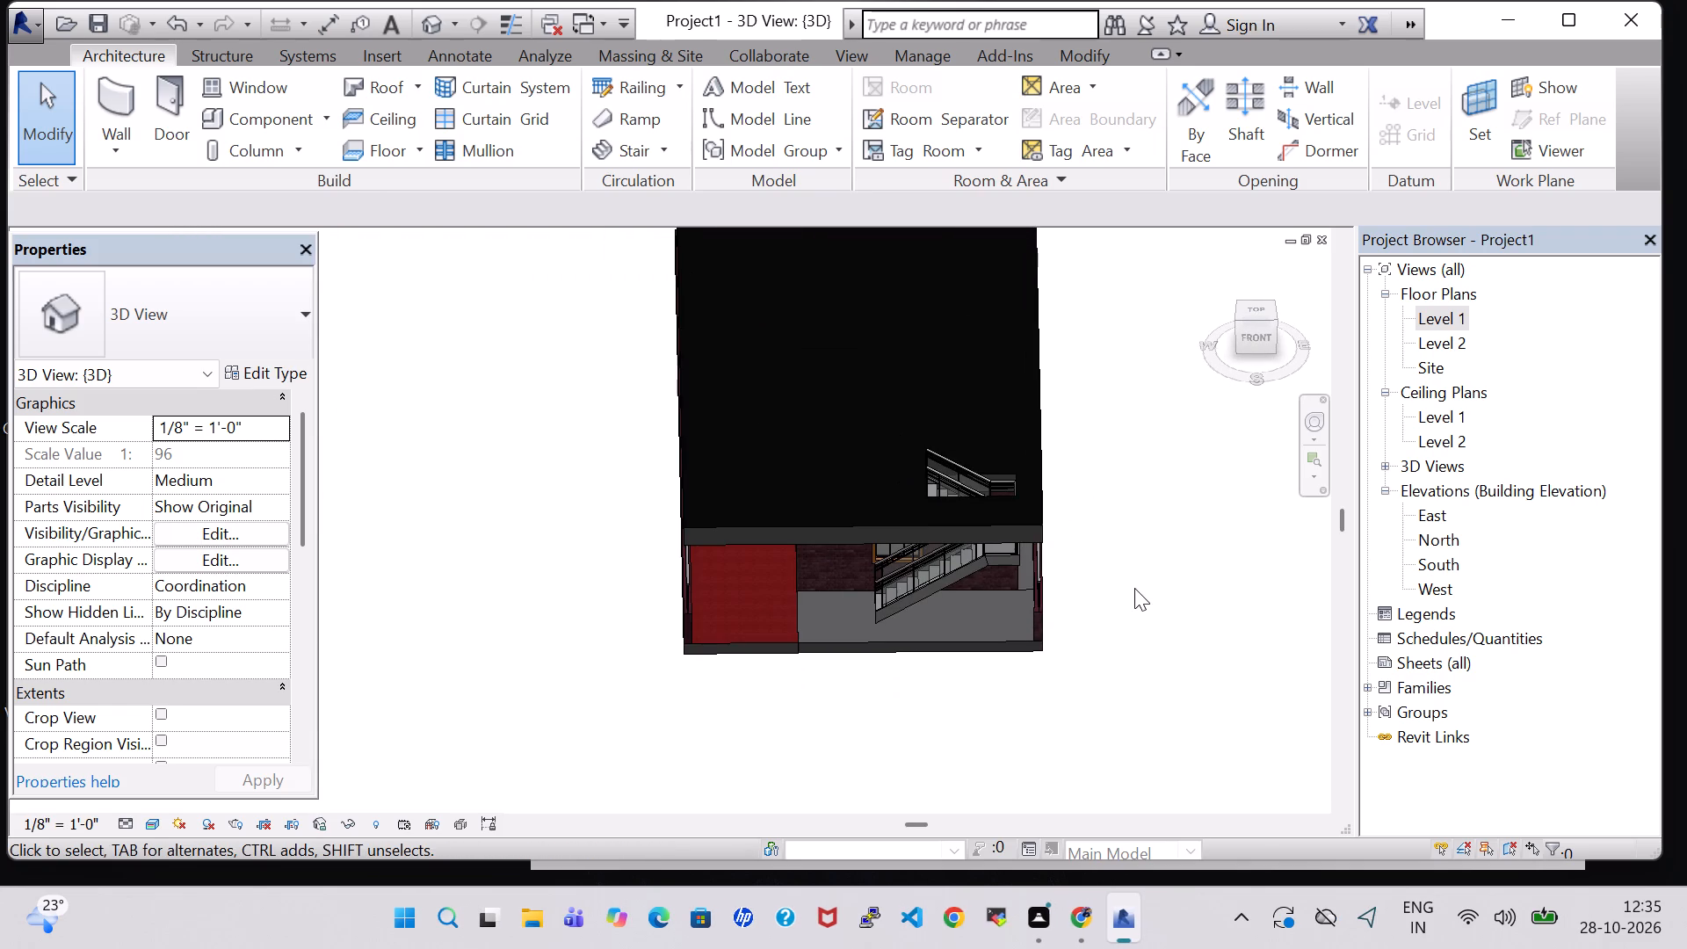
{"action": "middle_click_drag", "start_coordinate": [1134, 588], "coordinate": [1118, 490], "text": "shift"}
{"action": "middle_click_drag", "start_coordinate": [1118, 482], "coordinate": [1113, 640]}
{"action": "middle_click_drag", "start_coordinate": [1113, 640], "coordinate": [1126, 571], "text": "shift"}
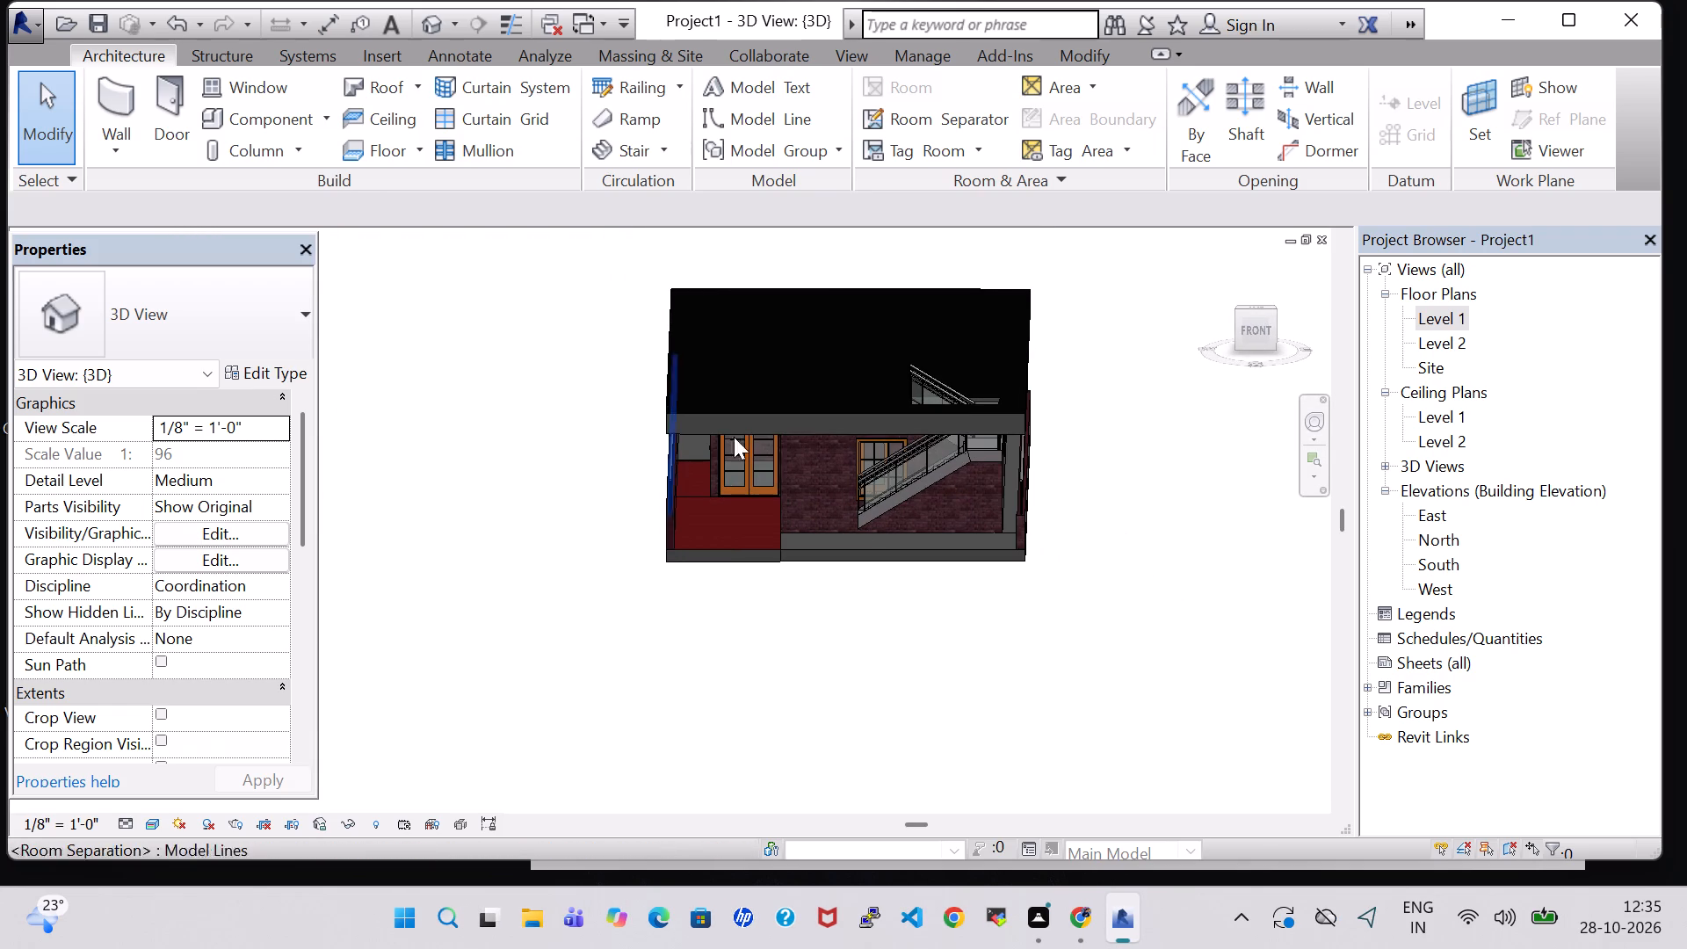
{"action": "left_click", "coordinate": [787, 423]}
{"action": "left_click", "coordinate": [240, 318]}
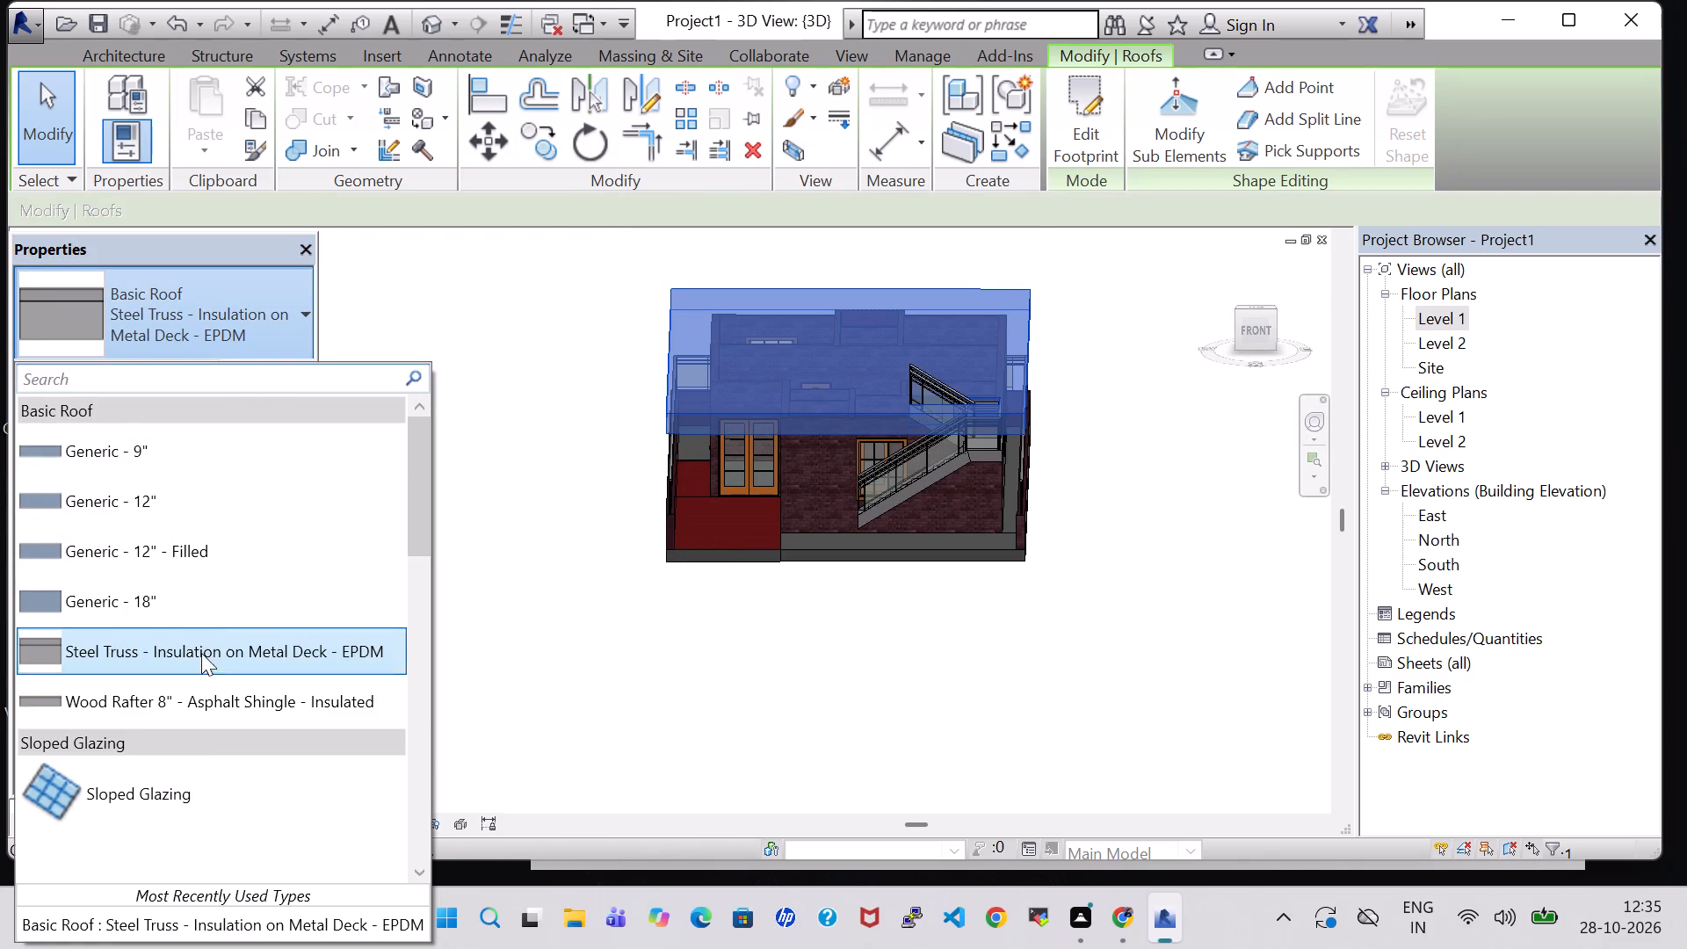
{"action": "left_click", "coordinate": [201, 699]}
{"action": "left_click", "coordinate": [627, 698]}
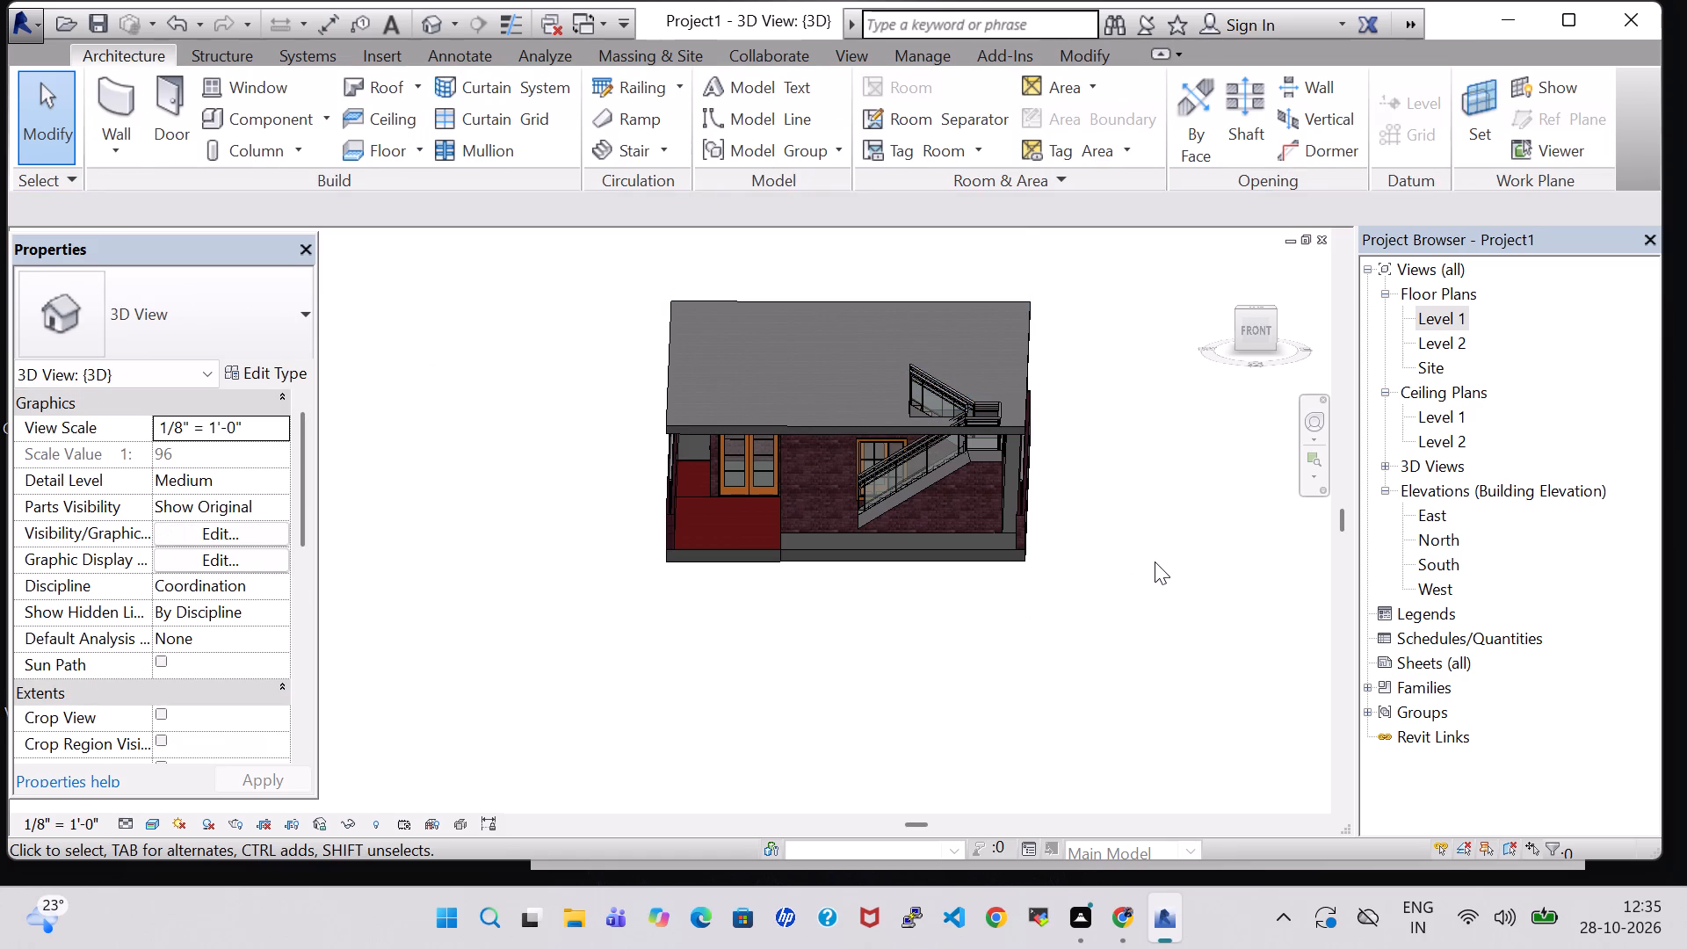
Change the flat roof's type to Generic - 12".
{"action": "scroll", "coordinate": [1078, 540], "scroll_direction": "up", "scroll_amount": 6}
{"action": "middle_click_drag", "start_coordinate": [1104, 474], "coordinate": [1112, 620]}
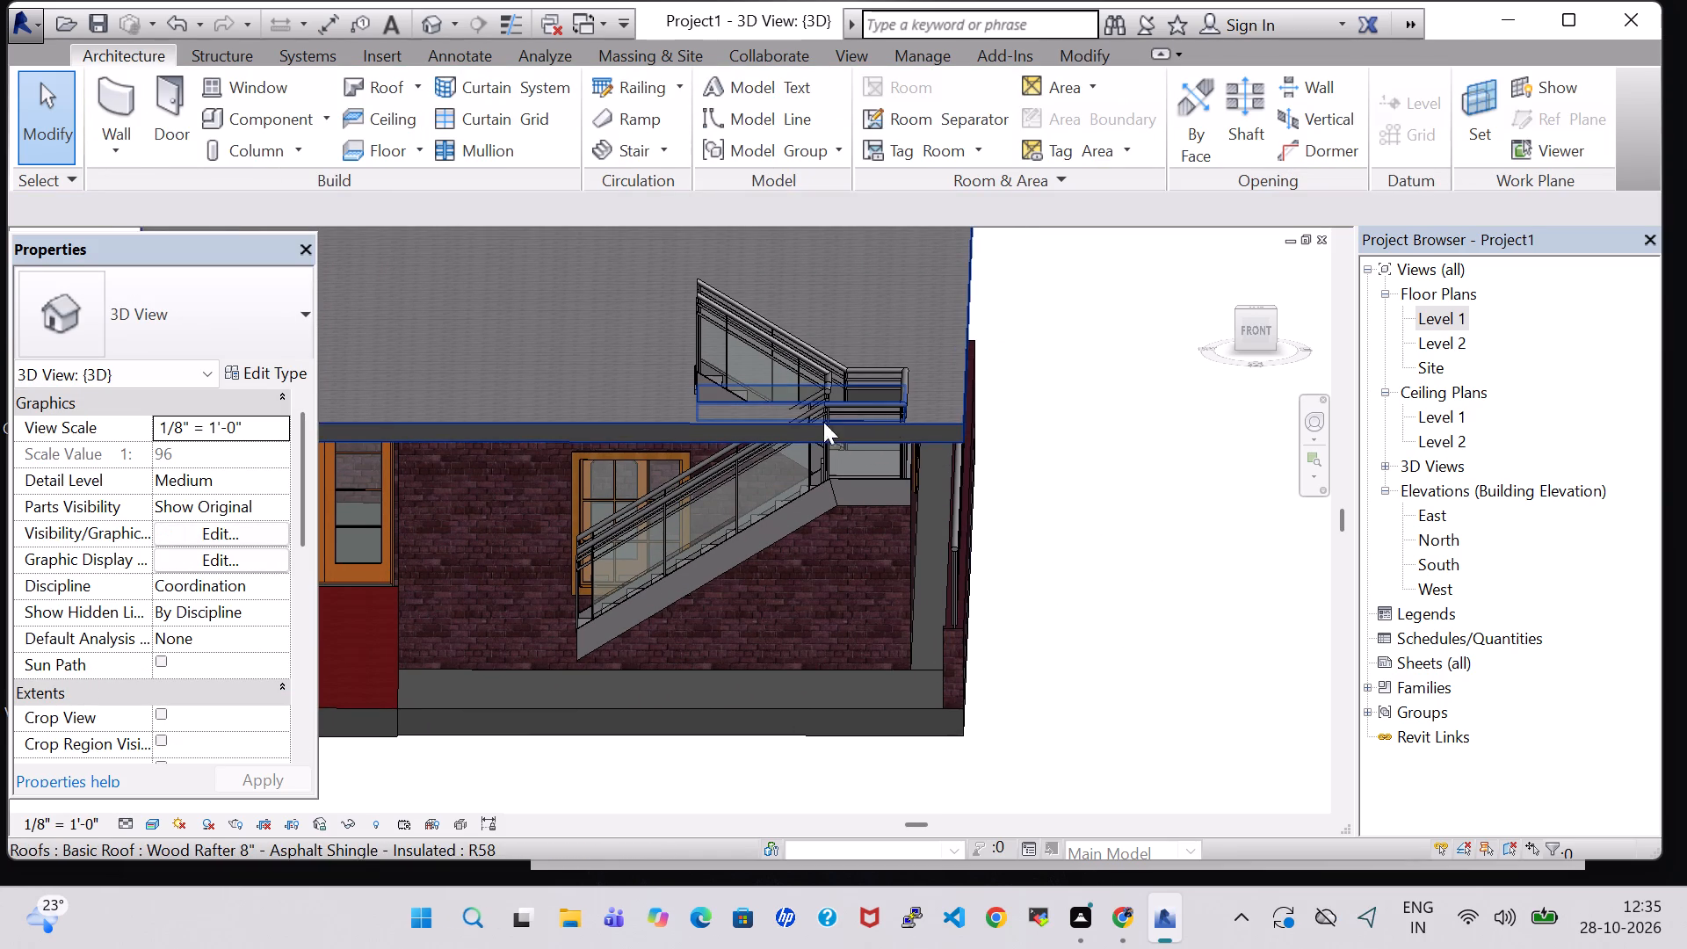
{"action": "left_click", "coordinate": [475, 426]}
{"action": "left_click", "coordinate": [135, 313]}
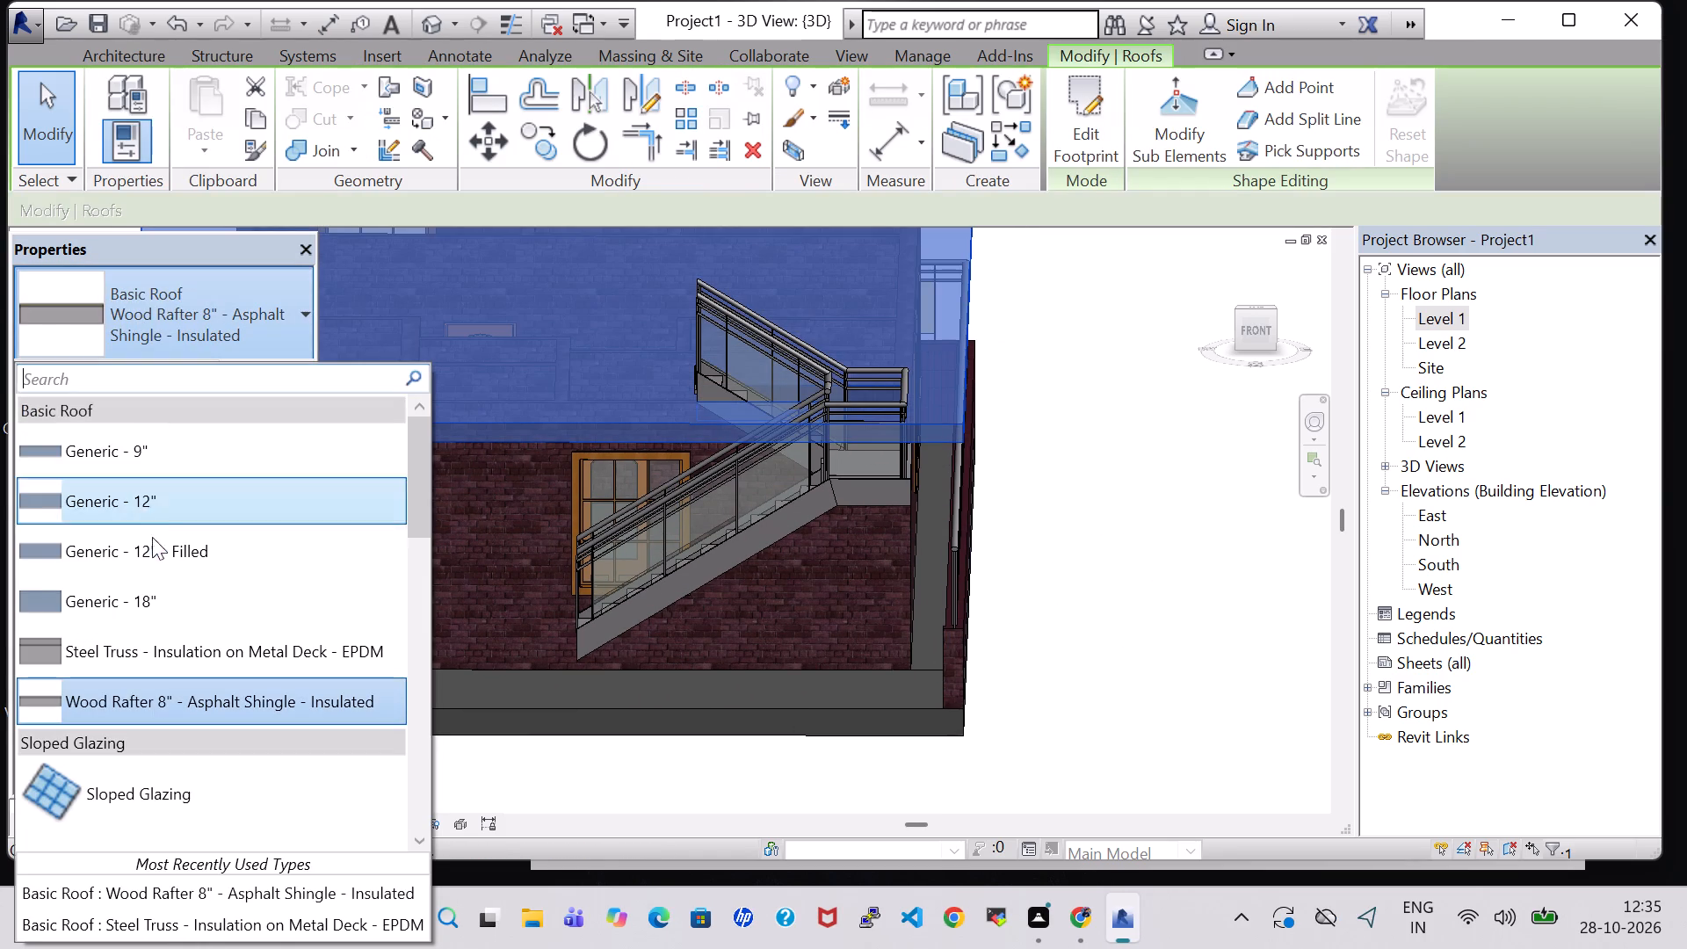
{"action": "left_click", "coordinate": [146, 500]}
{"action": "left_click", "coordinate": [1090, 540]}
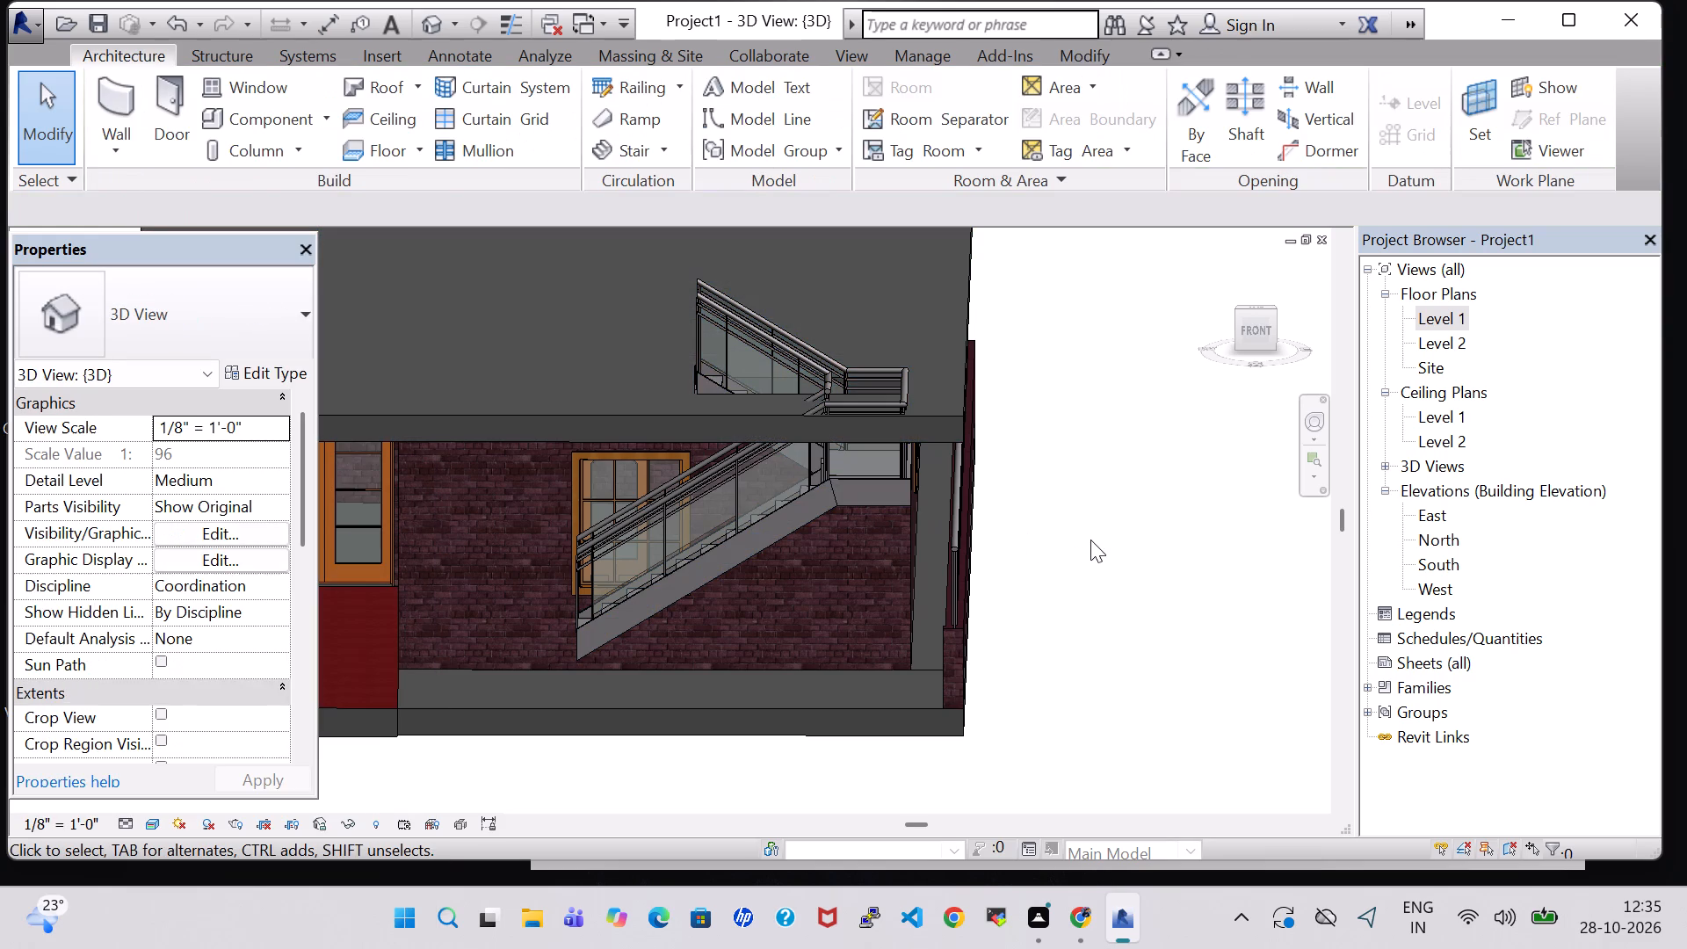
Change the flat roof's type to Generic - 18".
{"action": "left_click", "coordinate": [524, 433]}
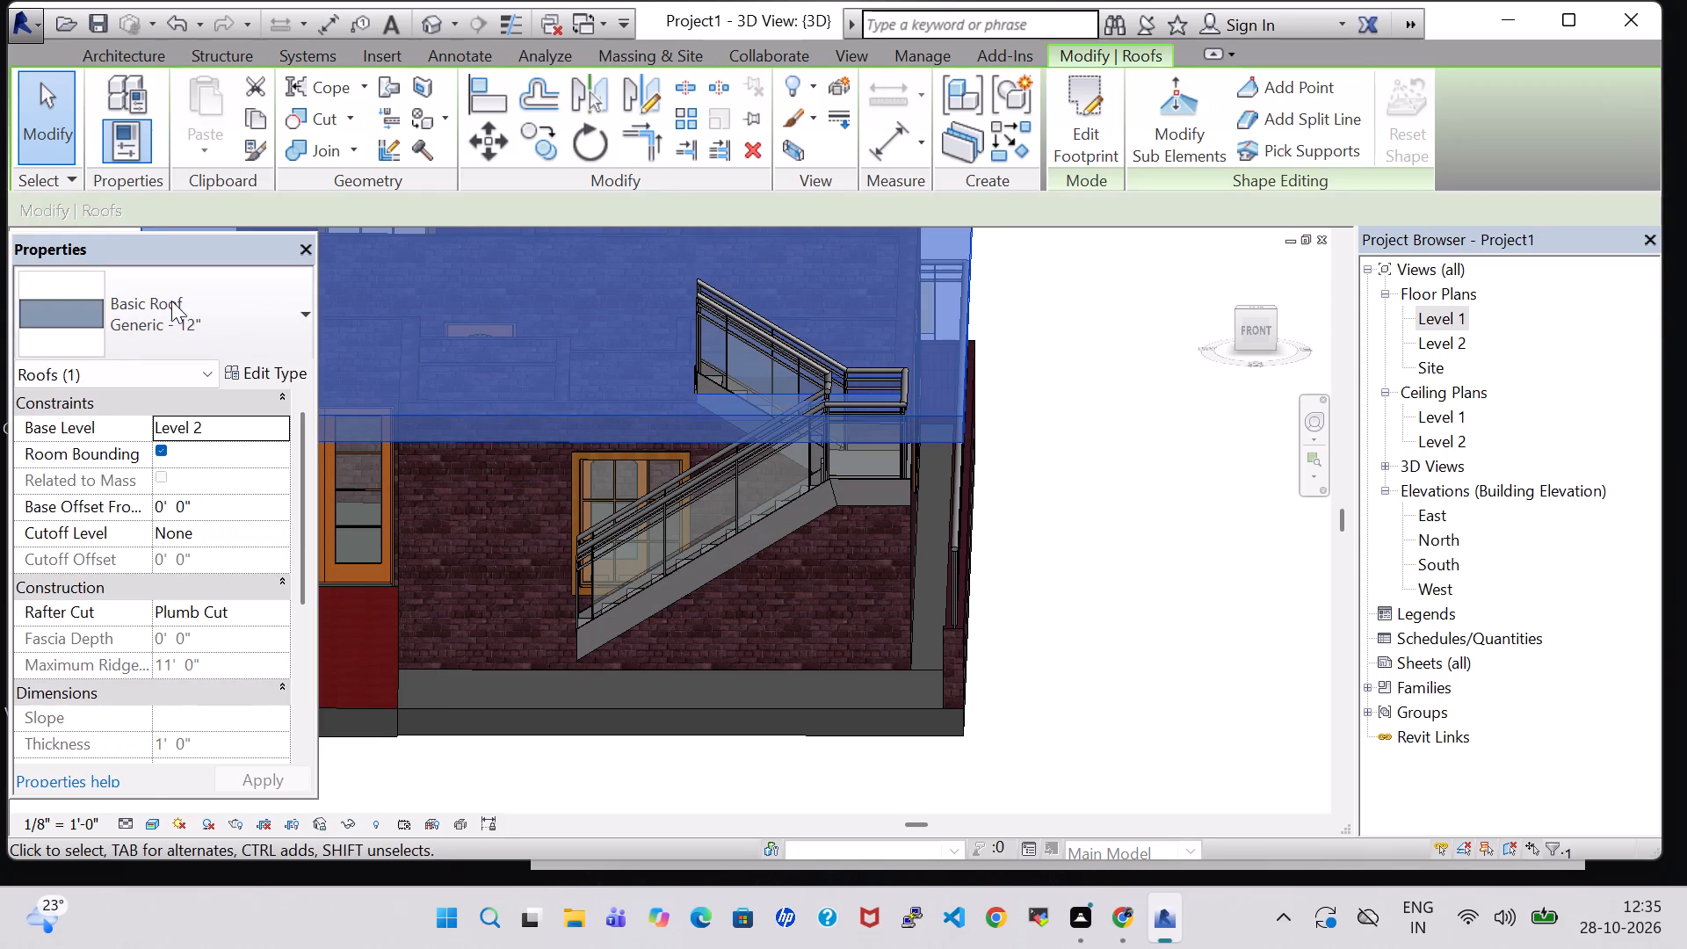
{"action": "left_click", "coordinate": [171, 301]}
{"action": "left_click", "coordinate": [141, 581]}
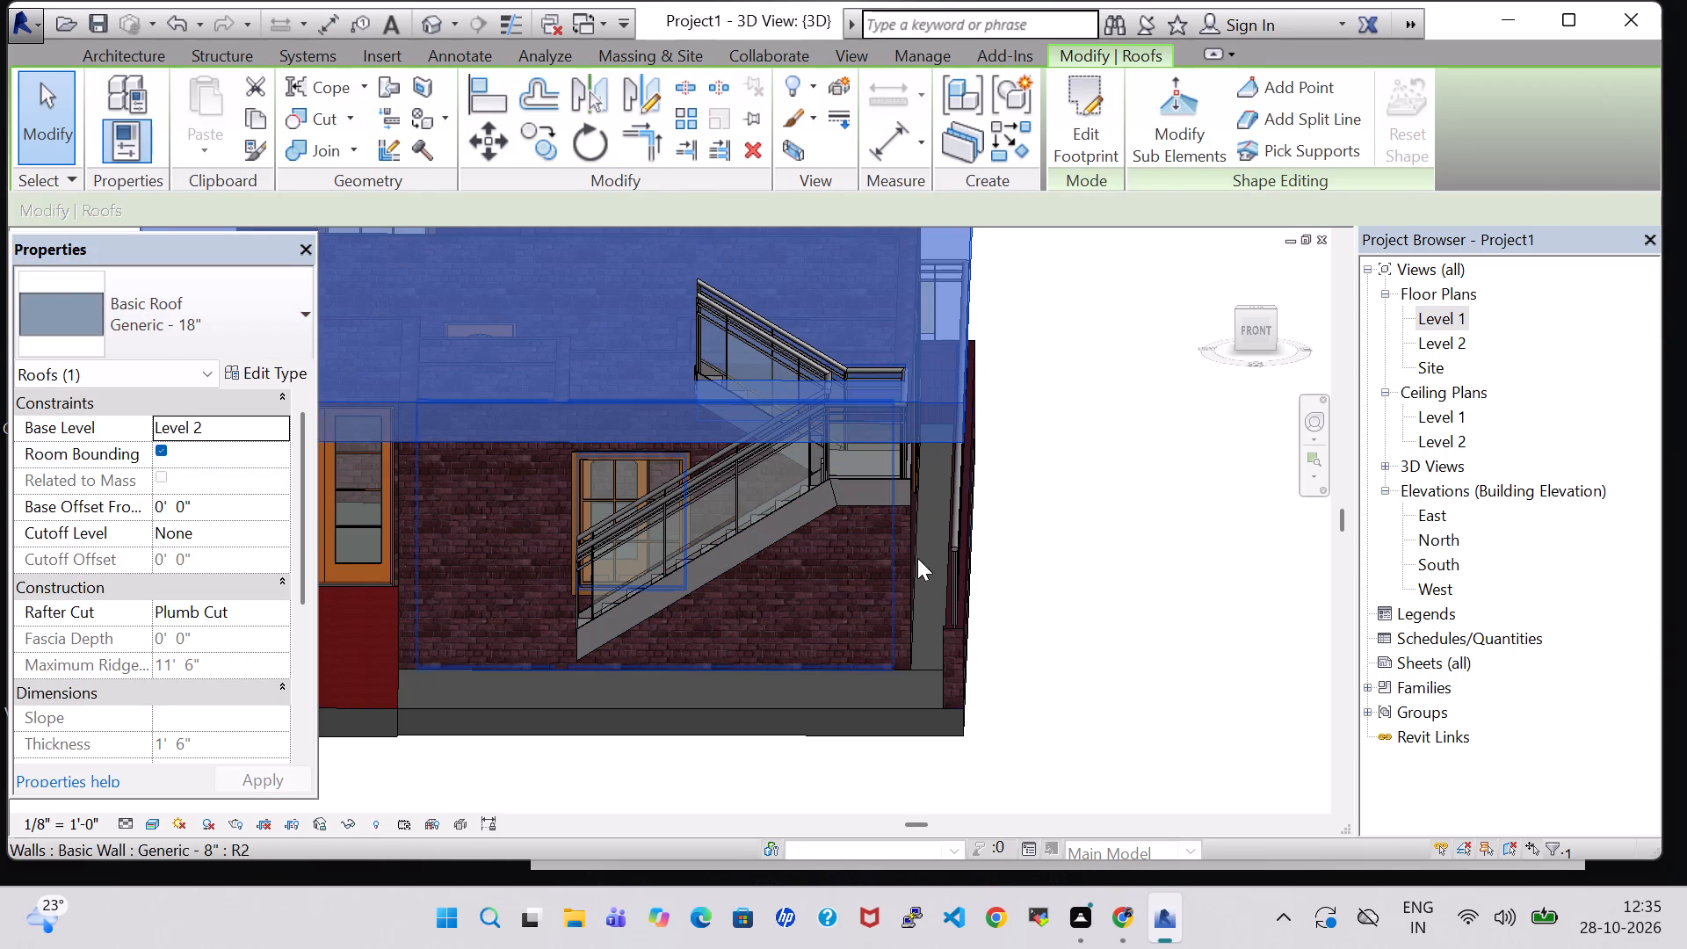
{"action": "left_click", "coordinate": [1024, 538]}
Examine the roof slab, stair opening and side railing from the front and the corner of the house.
{"action": "middle_click_drag", "start_coordinate": [1129, 516], "coordinate": [1089, 577], "text": "shift"}
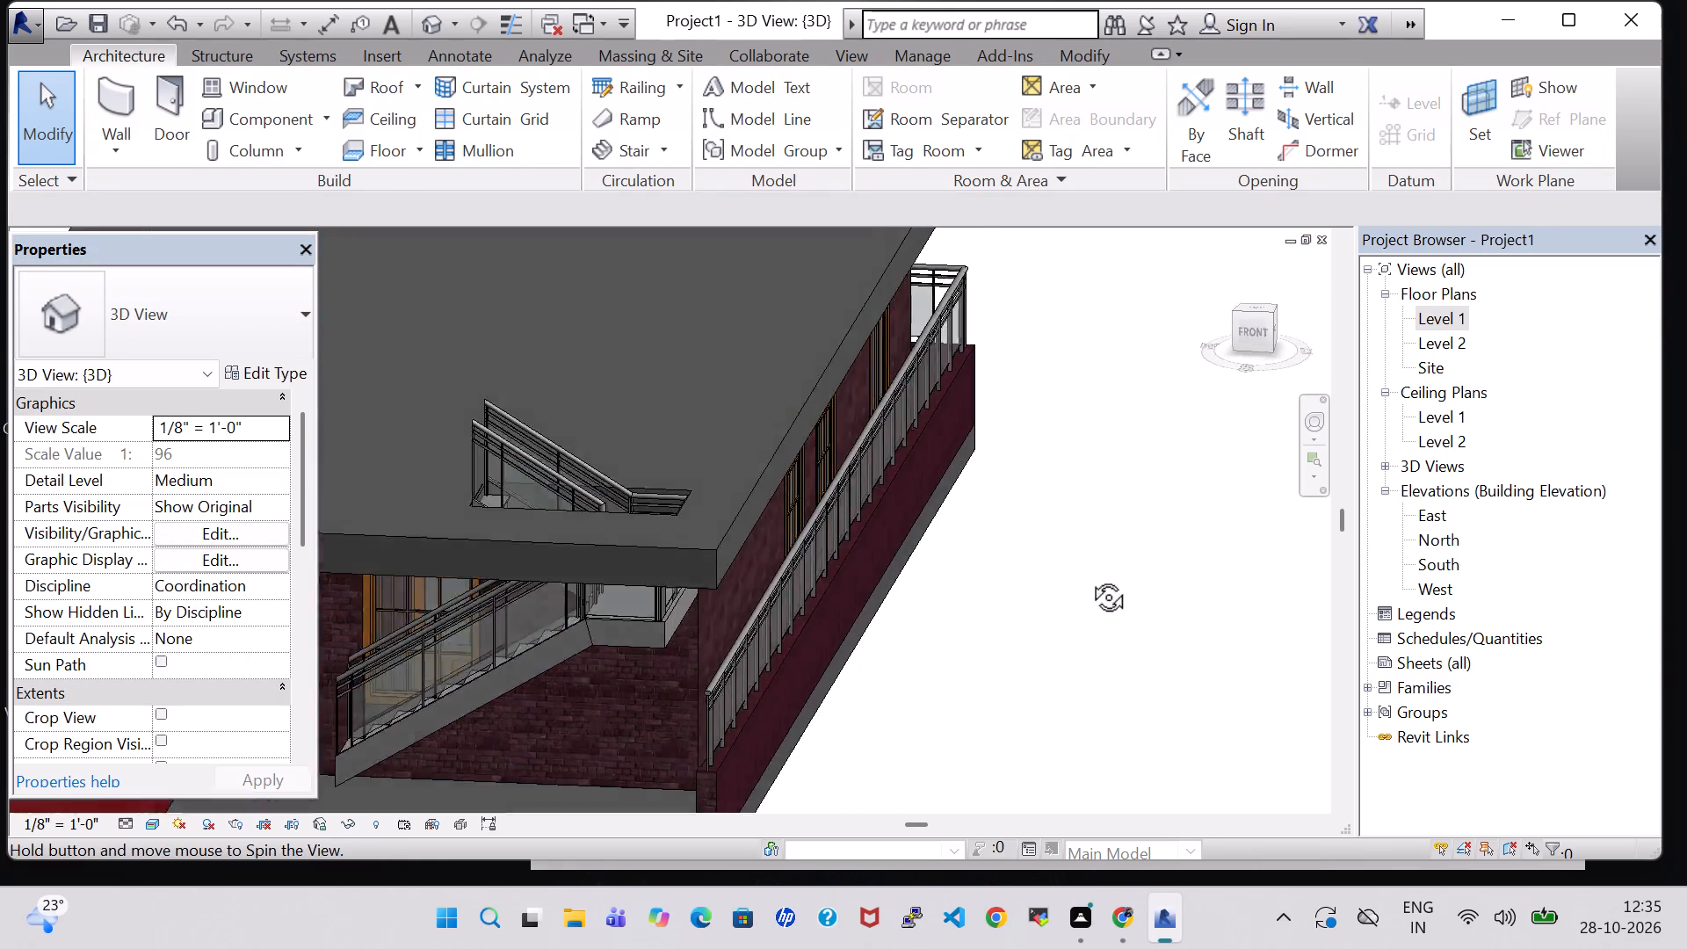
{"action": "middle_click_drag", "start_coordinate": [1089, 577], "coordinate": [1082, 614], "text": "shift"}
{"action": "middle_click_drag", "start_coordinate": [996, 678], "coordinate": [1028, 585], "text": "shift"}
{"action": "scroll", "coordinate": [1028, 585], "scroll_direction": "down", "scroll_amount": 2}
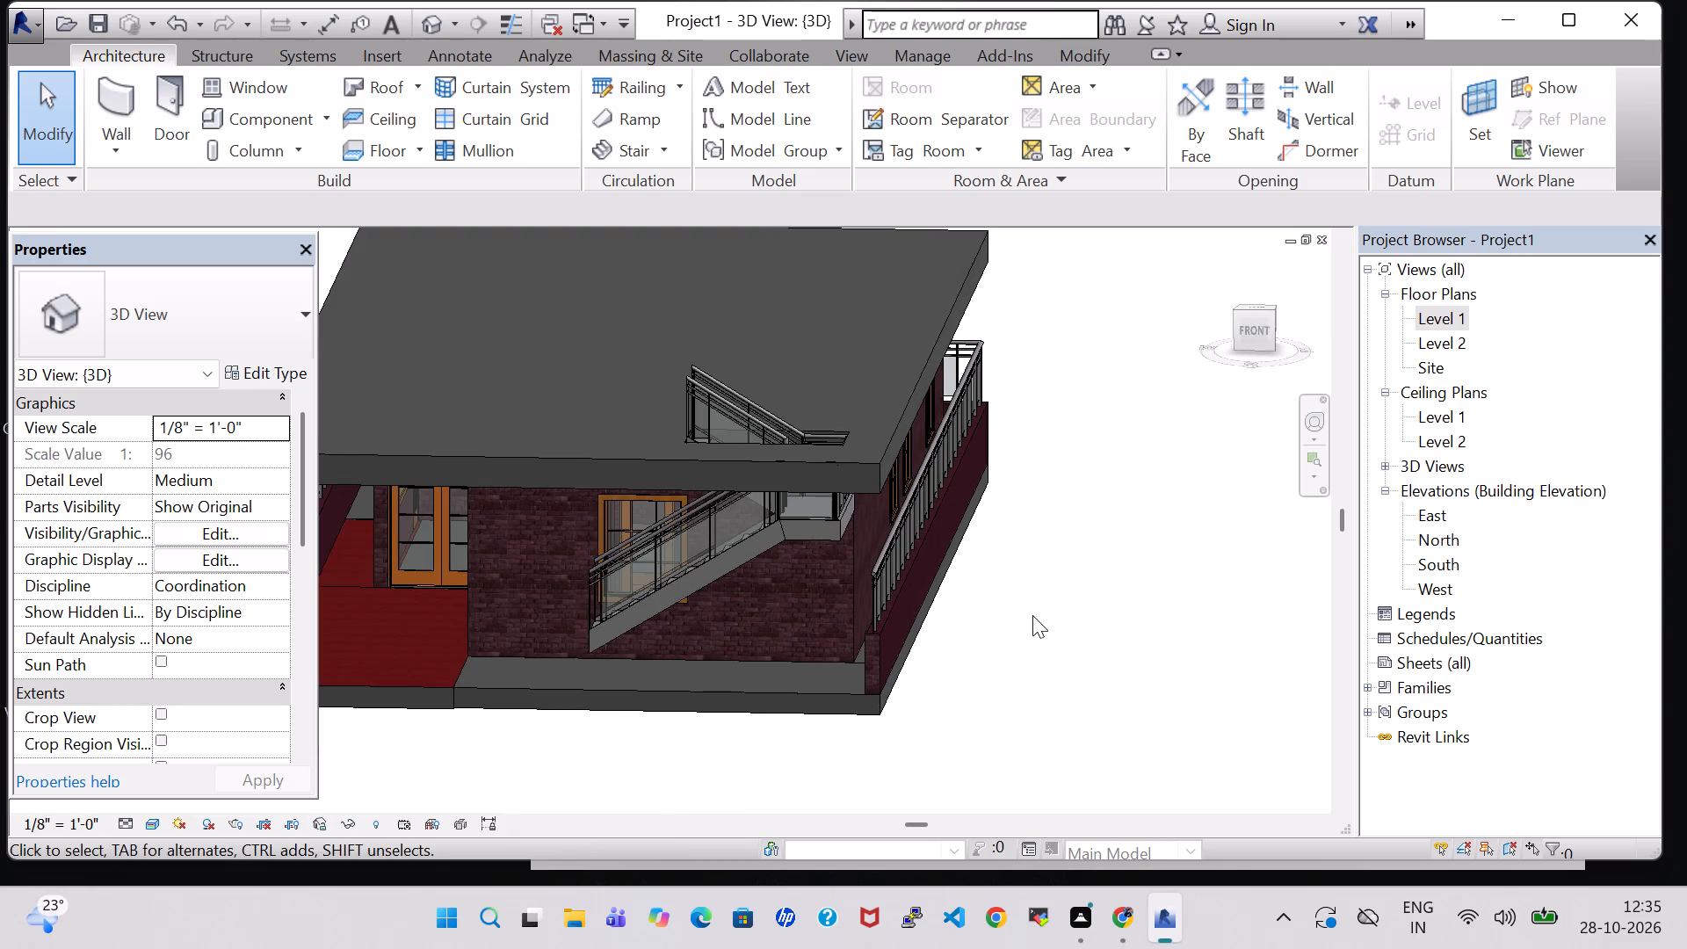
{"action": "middle_click_drag", "start_coordinate": [1032, 615], "coordinate": [1046, 576], "text": "shift"}
{"action": "middle_click_drag", "start_coordinate": [1097, 484], "coordinate": [1120, 580]}
{"action": "middle_click_drag", "start_coordinate": [1120, 580], "coordinate": [1119, 555], "text": "shift"}
{"action": "middle_click_drag", "start_coordinate": [1119, 547], "coordinate": [1157, 558]}
{"action": "scroll", "coordinate": [1157, 558], "scroll_direction": "down", "scroll_amount": 1}
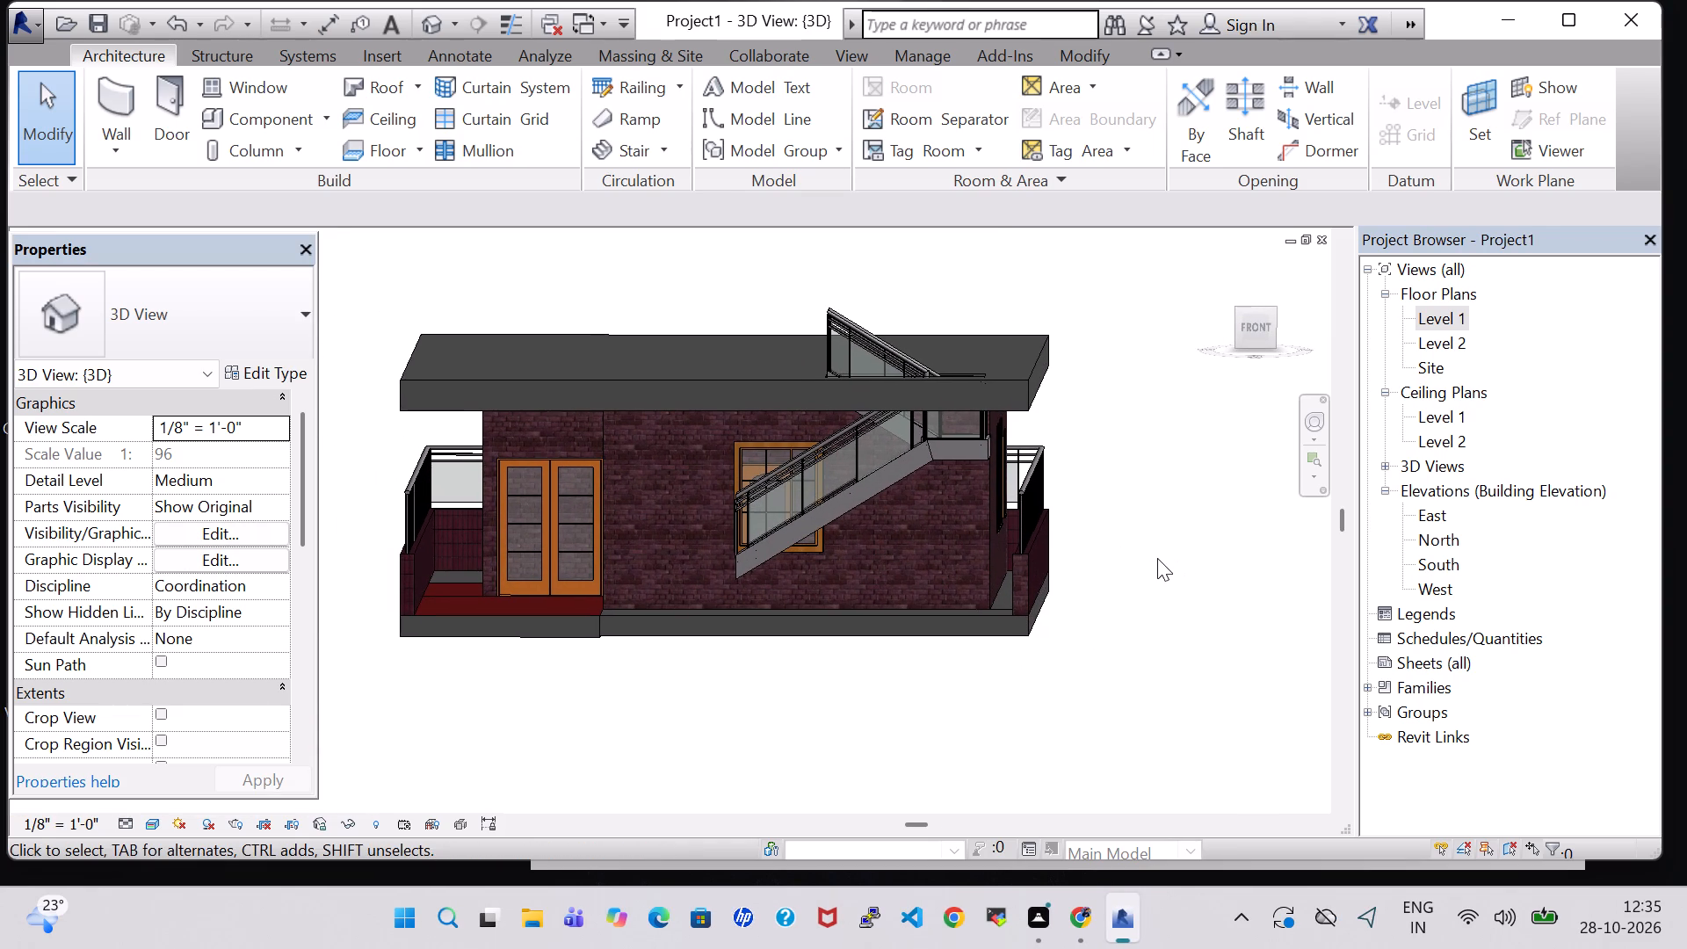
Set the flat roof's type to Steel Truss - Insulation on Metal Deck - EPDM.
{"action": "scroll", "coordinate": [1157, 558], "scroll_direction": "up", "scroll_amount": 4}
{"action": "left_click", "coordinate": [899, 294]}
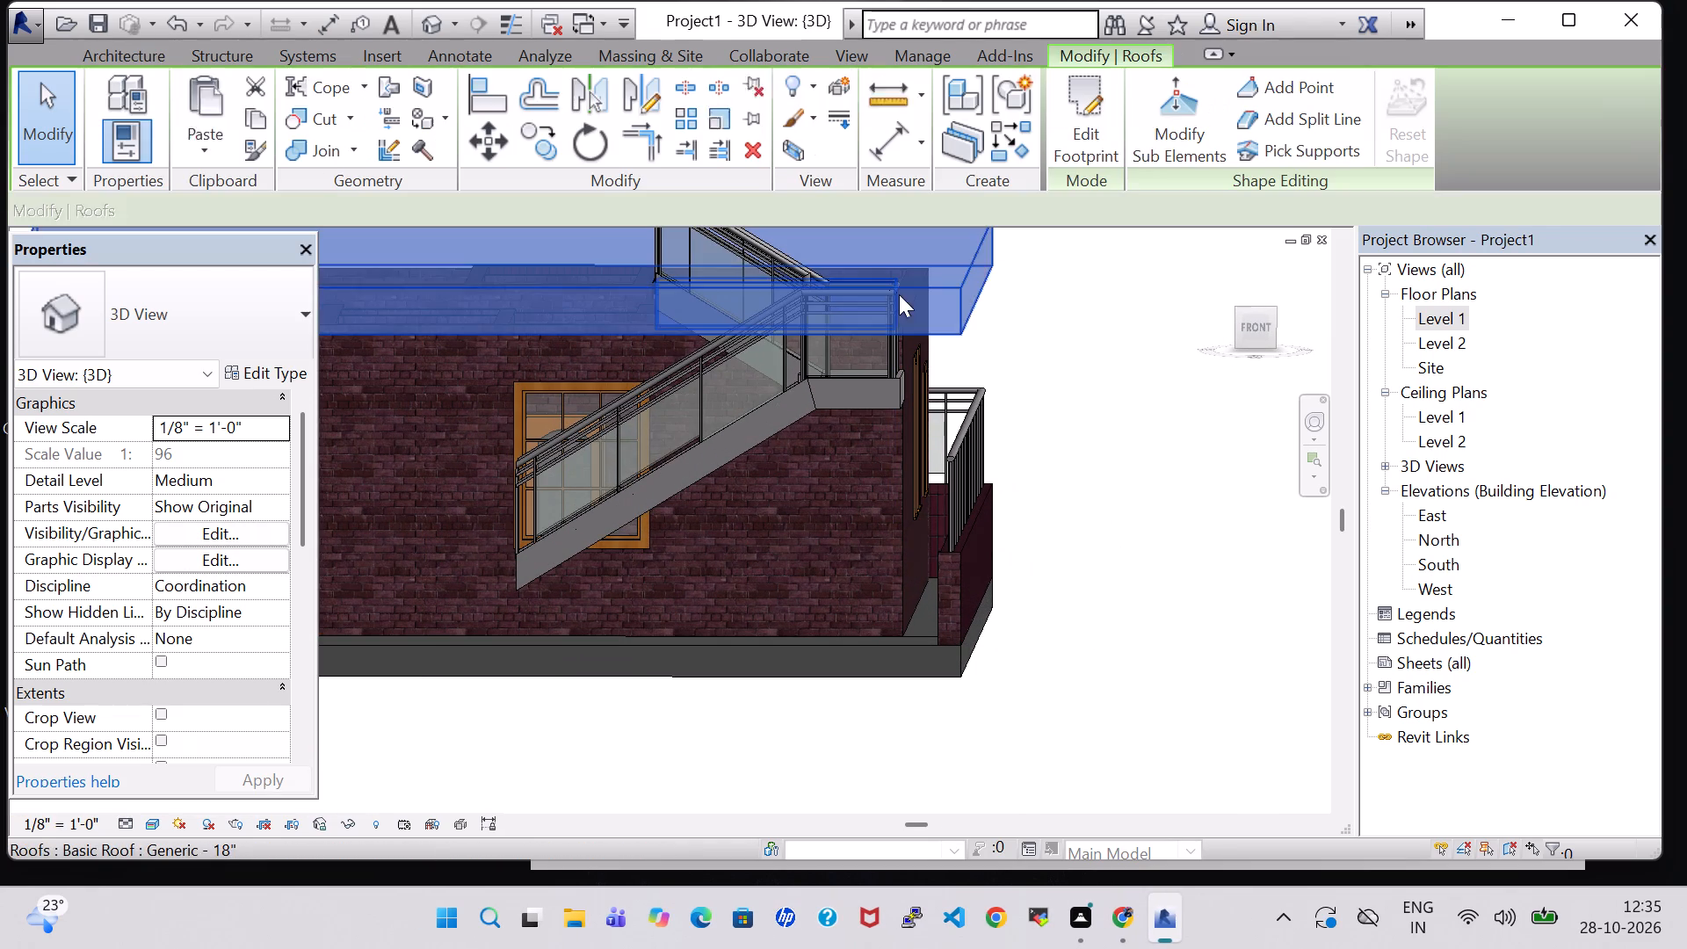
{"action": "left_click", "coordinate": [263, 308]}
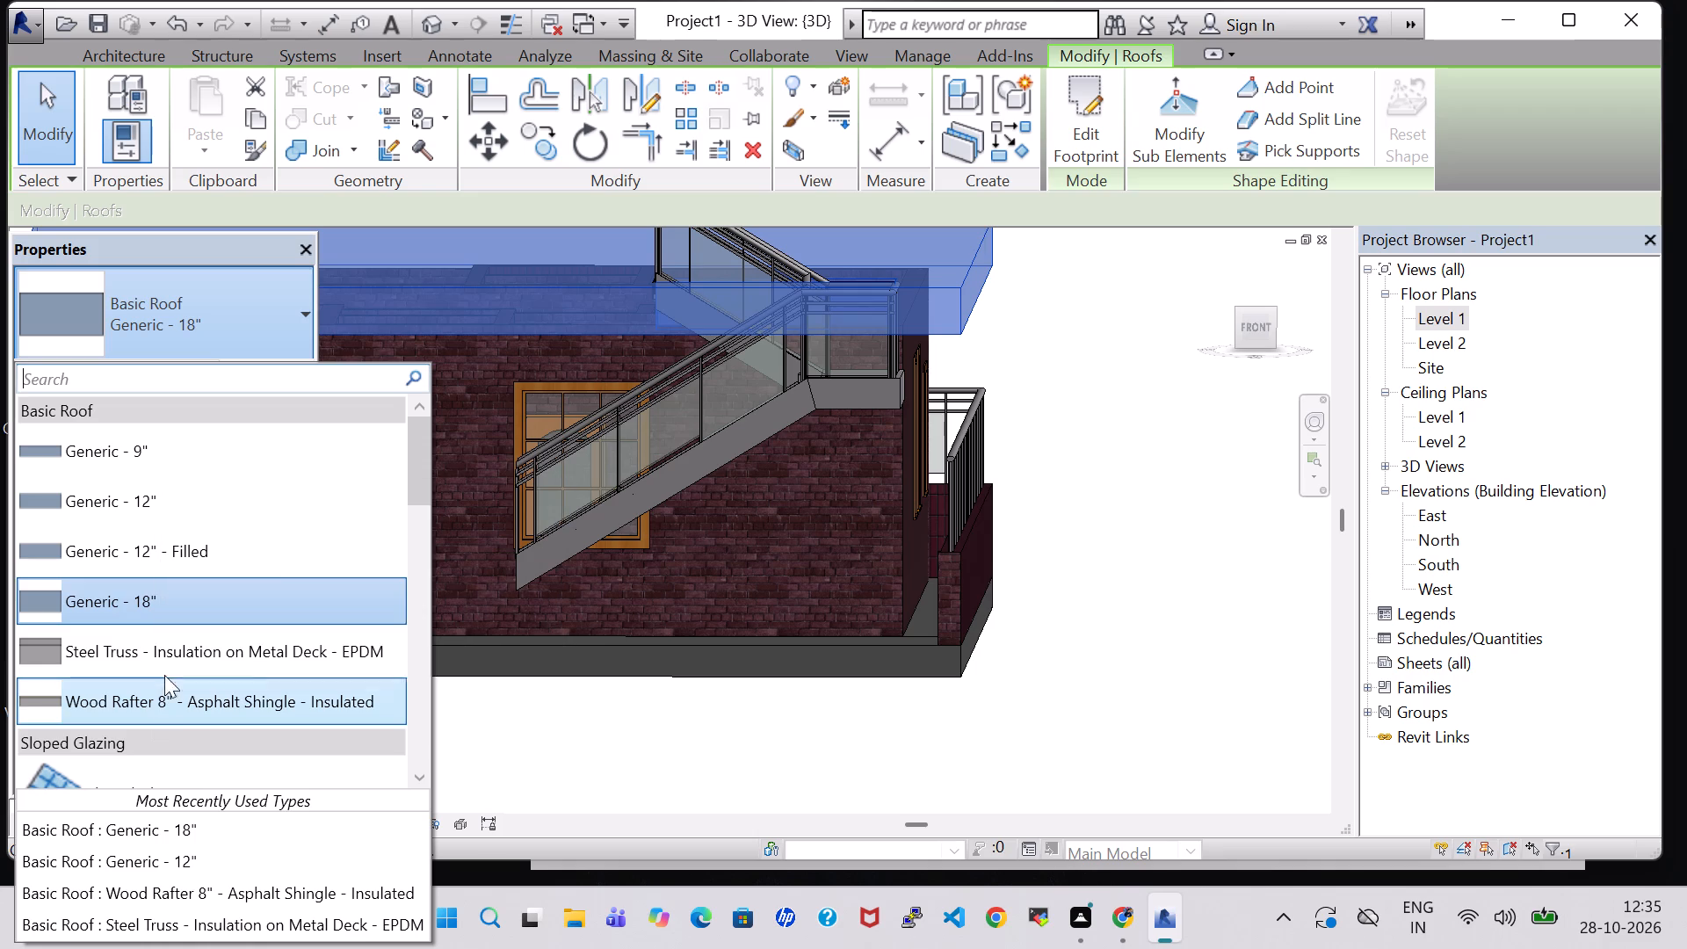
{"action": "left_click", "coordinate": [166, 657]}
{"action": "left_click", "coordinate": [1135, 664]}
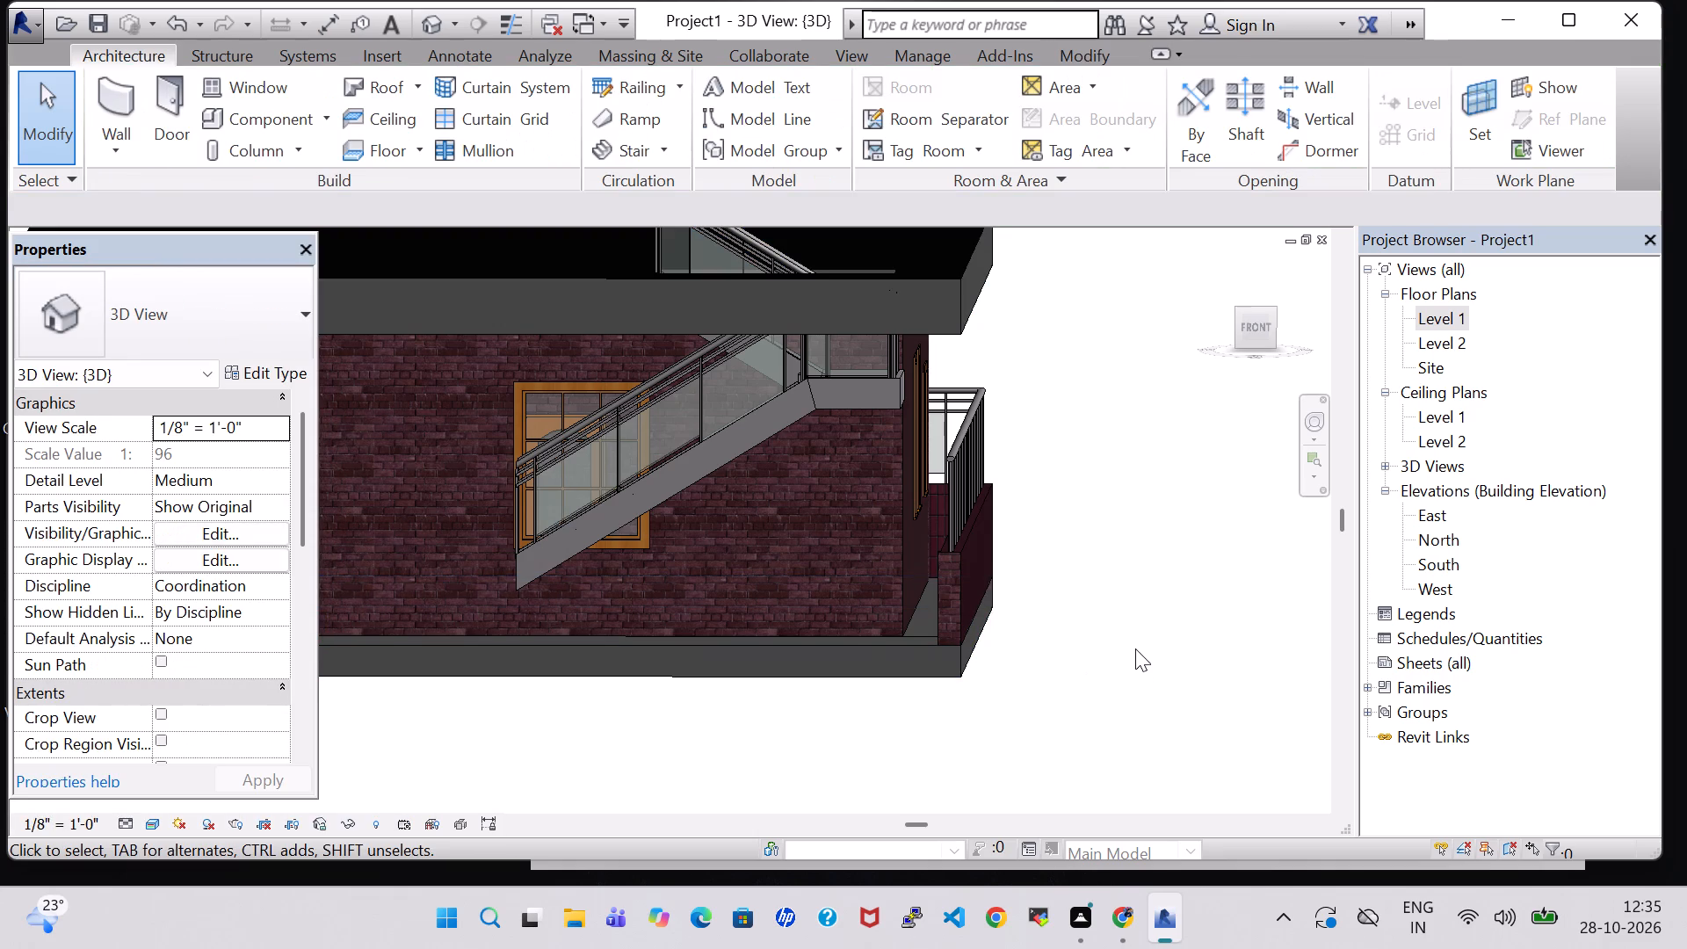
Examine the roof, its stair opening and the front facade from several angles in the 3D view.
{"action": "middle_click_drag", "start_coordinate": [1110, 594], "coordinate": [1113, 654], "text": "shift"}
{"action": "scroll", "coordinate": [1113, 654], "scroll_direction": "down", "scroll_amount": 2, "text": "shift"}
{"action": "scroll", "coordinate": [1113, 654], "scroll_direction": "down", "scroll_amount": 1}
{"action": "middle_click_drag", "start_coordinate": [1119, 637], "coordinate": [1047, 658], "text": "shift"}
{"action": "middle_click_drag", "start_coordinate": [1024, 658], "coordinate": [1153, 522]}
{"action": "middle_click_drag", "start_coordinate": [1054, 663], "coordinate": [1111, 657], "text": "shift"}
{"action": "middle_click", "coordinate": [1137, 695]}
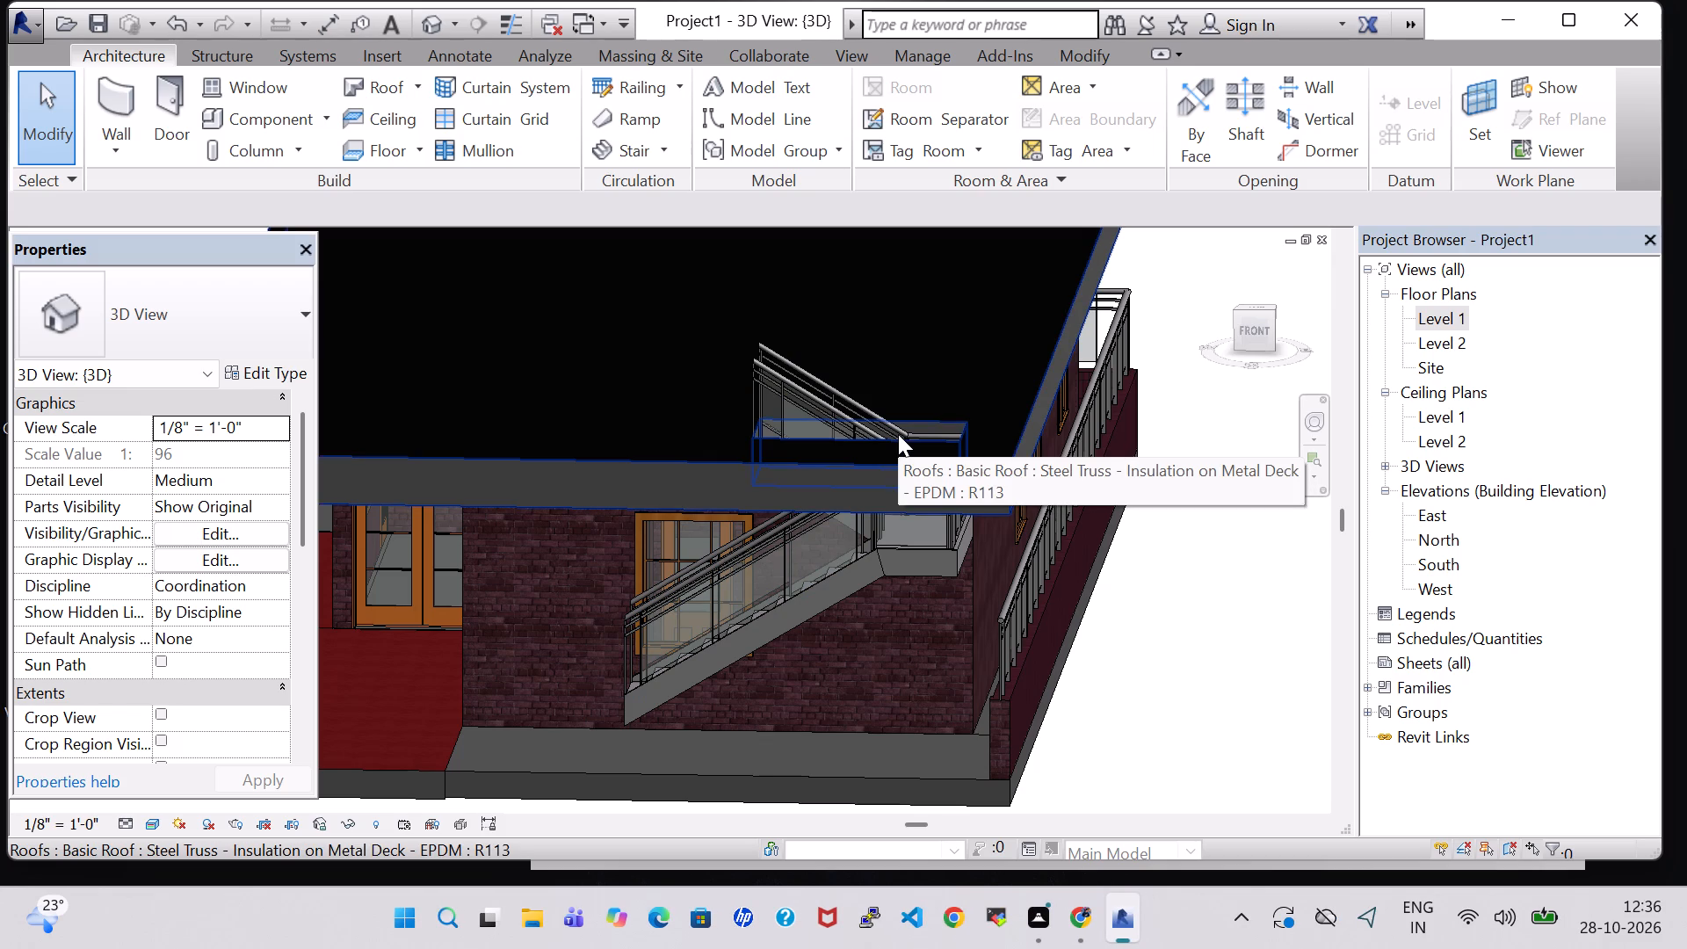
{"action": "scroll", "coordinate": [1134, 641], "scroll_direction": "down", "scroll_amount": 1}
{"action": "middle_click_drag", "start_coordinate": [1134, 668], "coordinate": [1140, 612], "text": "shift"}
{"action": "middle_click_drag", "start_coordinate": [1144, 605], "coordinate": [1133, 685]}
{"action": "middle_click_drag", "start_coordinate": [1133, 685], "coordinate": [1160, 672], "text": "shift"}
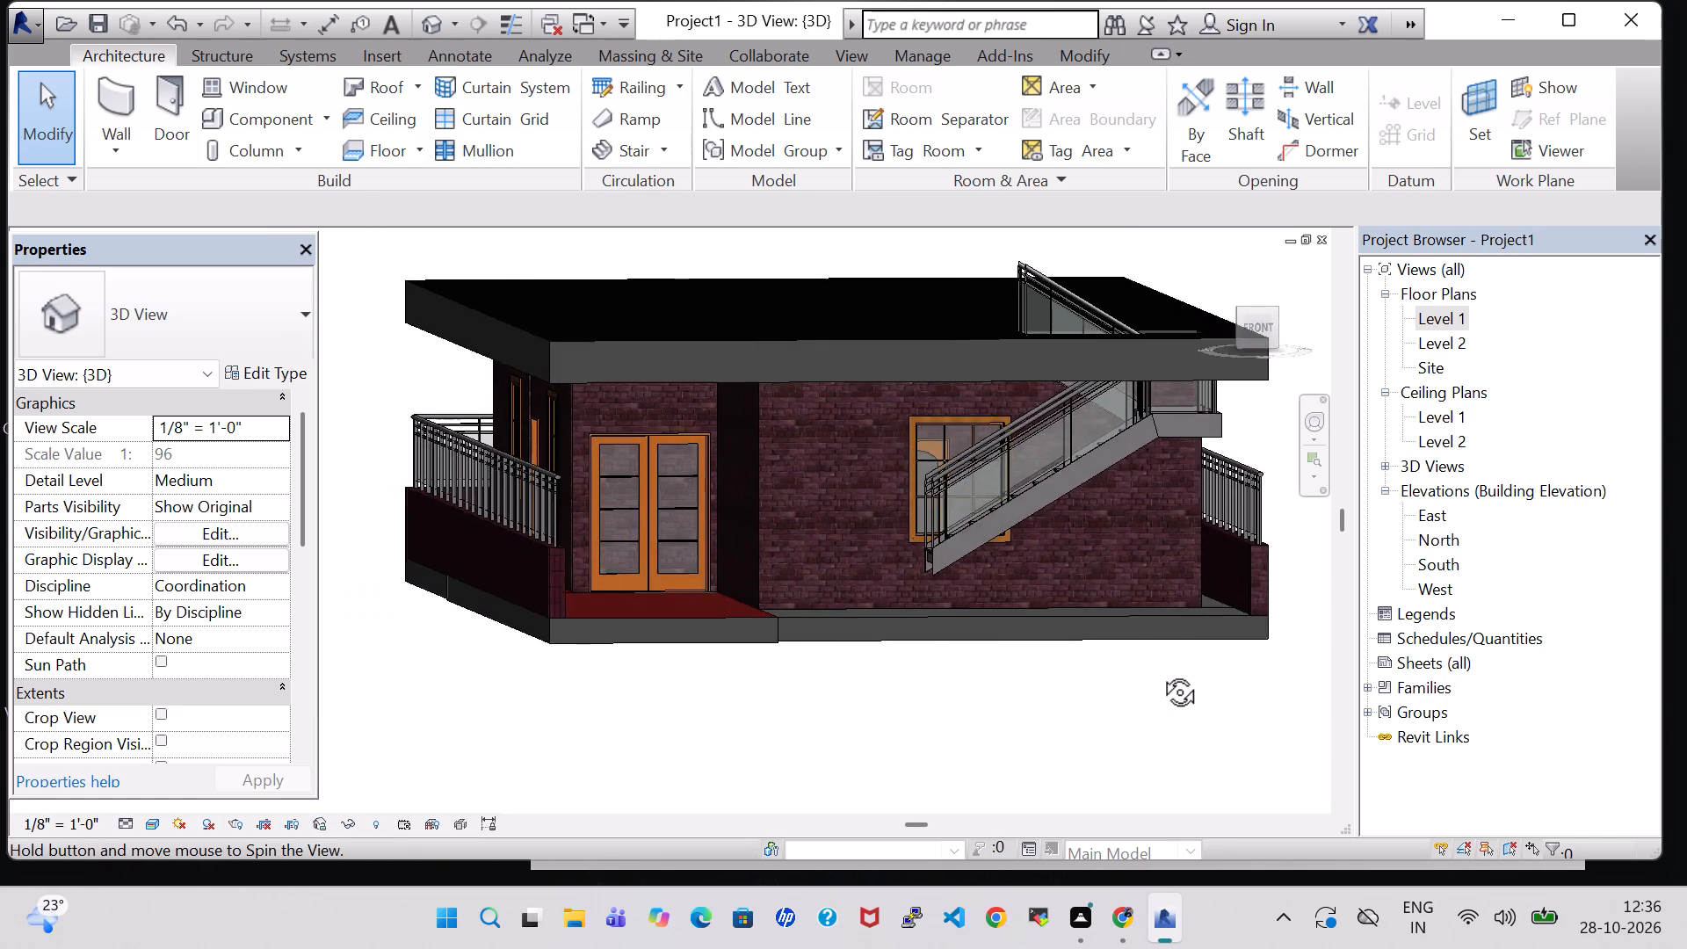
{"action": "middle_click_drag", "start_coordinate": [1160, 672], "coordinate": [1133, 672], "text": "shift"}
{"action": "scroll", "coordinate": [1148, 650], "scroll_direction": "down", "scroll_amount": 1}
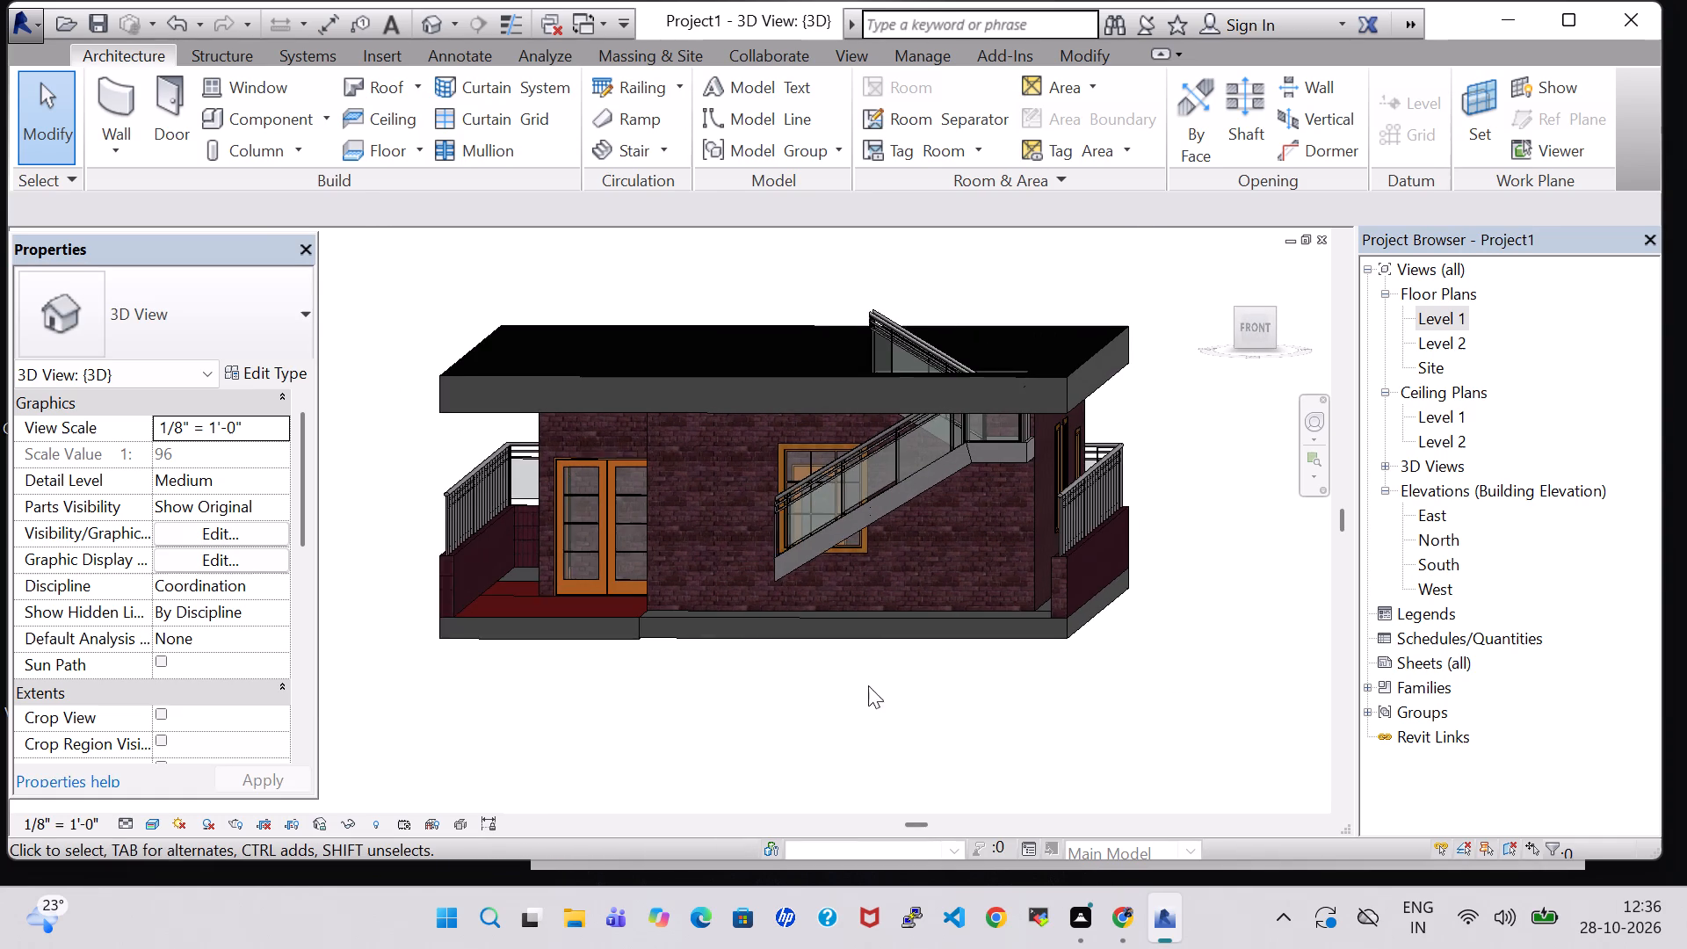
Examine the red-floored entrance porch and the foot of the stair from the front corner of the house.
{"action": "scroll", "coordinate": [731, 687], "scroll_direction": "up", "scroll_amount": 6}
{"action": "middle_click_drag", "start_coordinate": [734, 686], "coordinate": [780, 710], "text": "shift"}
{"action": "scroll", "coordinate": [780, 710], "scroll_direction": "down", "scroll_amount": 2}
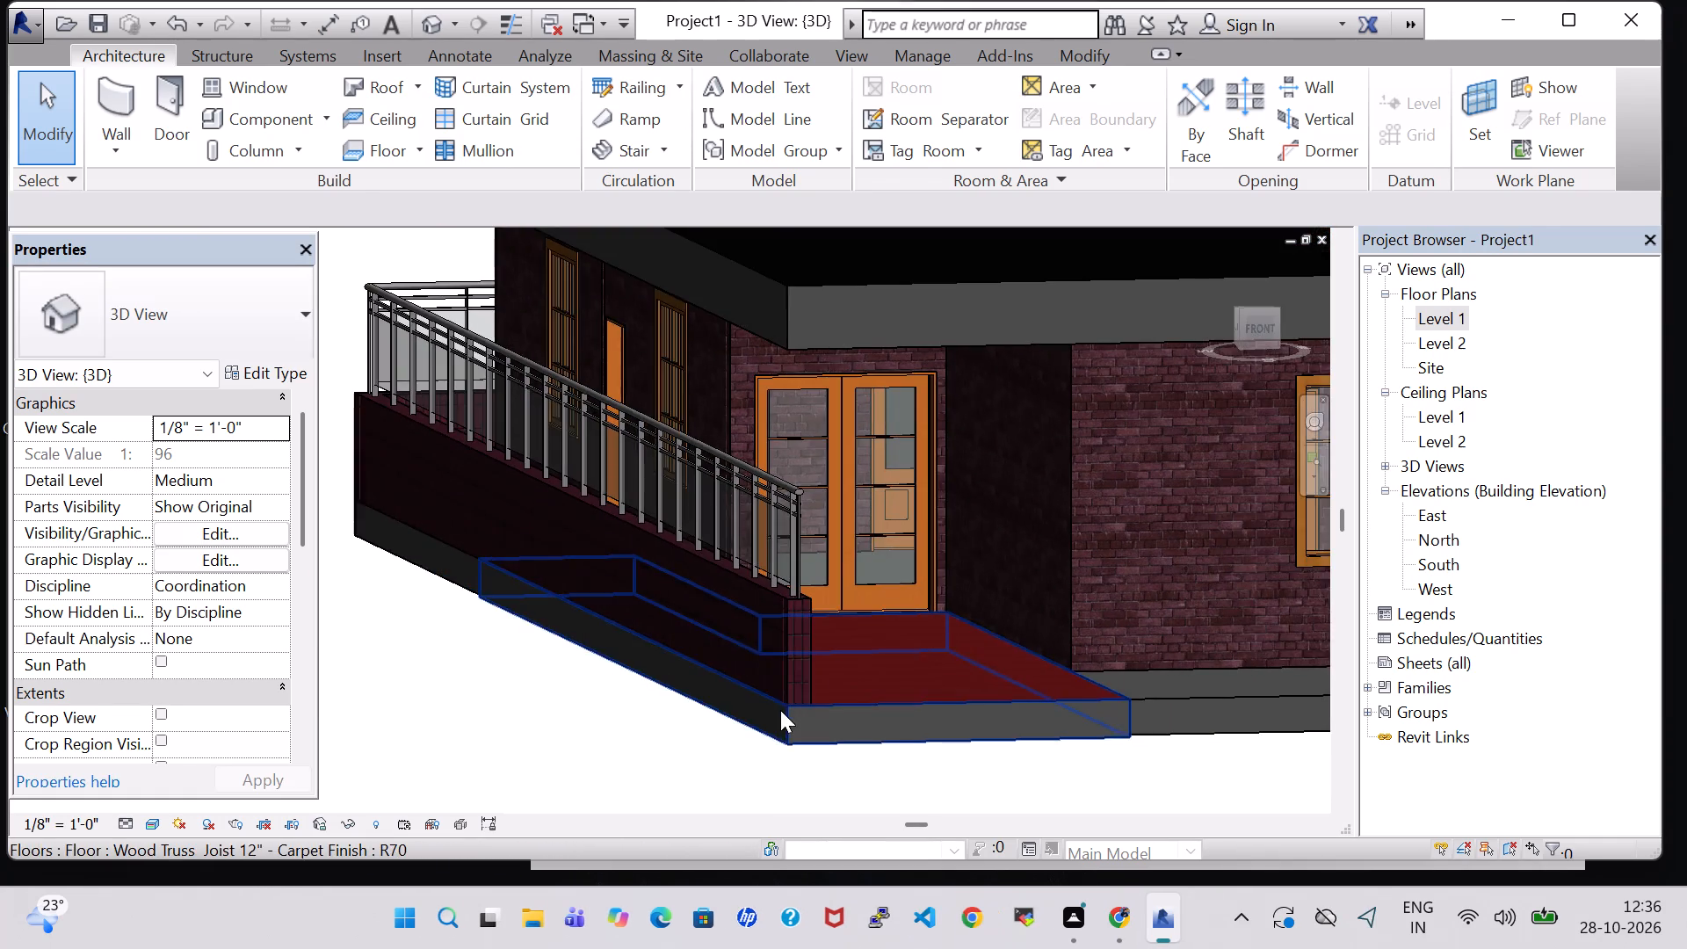
{"action": "scroll", "coordinate": [817, 727], "scroll_direction": "down", "scroll_amount": 2}
{"action": "middle_click", "coordinate": [900, 751]}
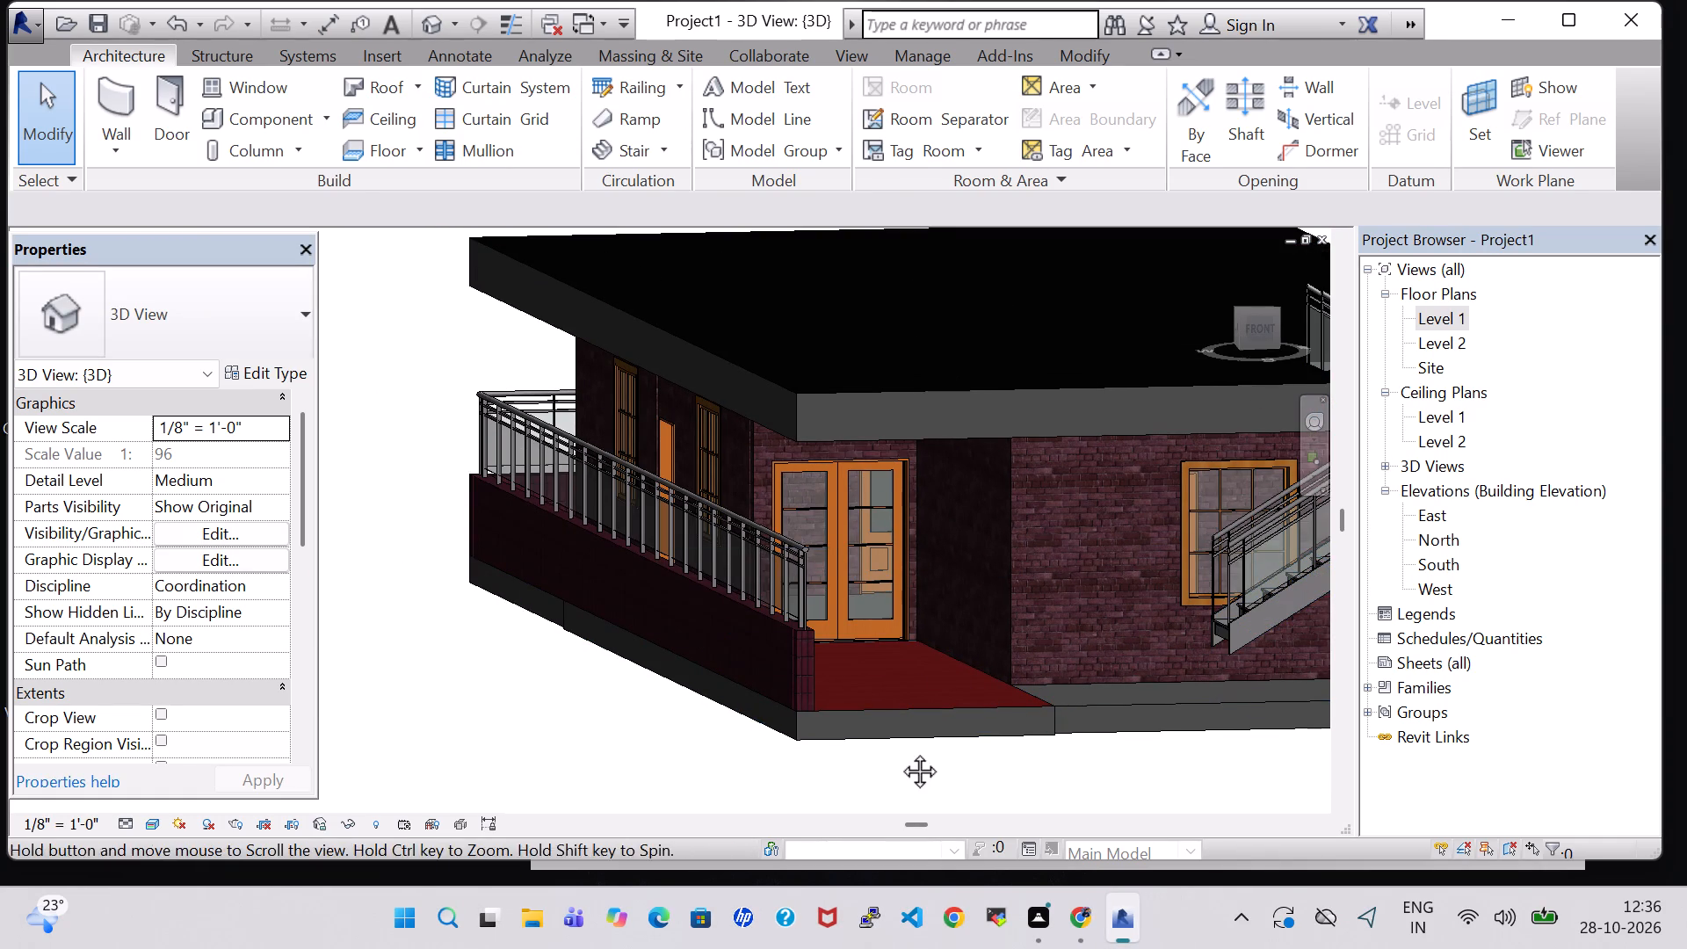
{"action": "middle_click_drag", "start_coordinate": [902, 751], "coordinate": [938, 759], "text": "shift"}
{"action": "middle_click_drag", "start_coordinate": [938, 759], "coordinate": [379, 754]}
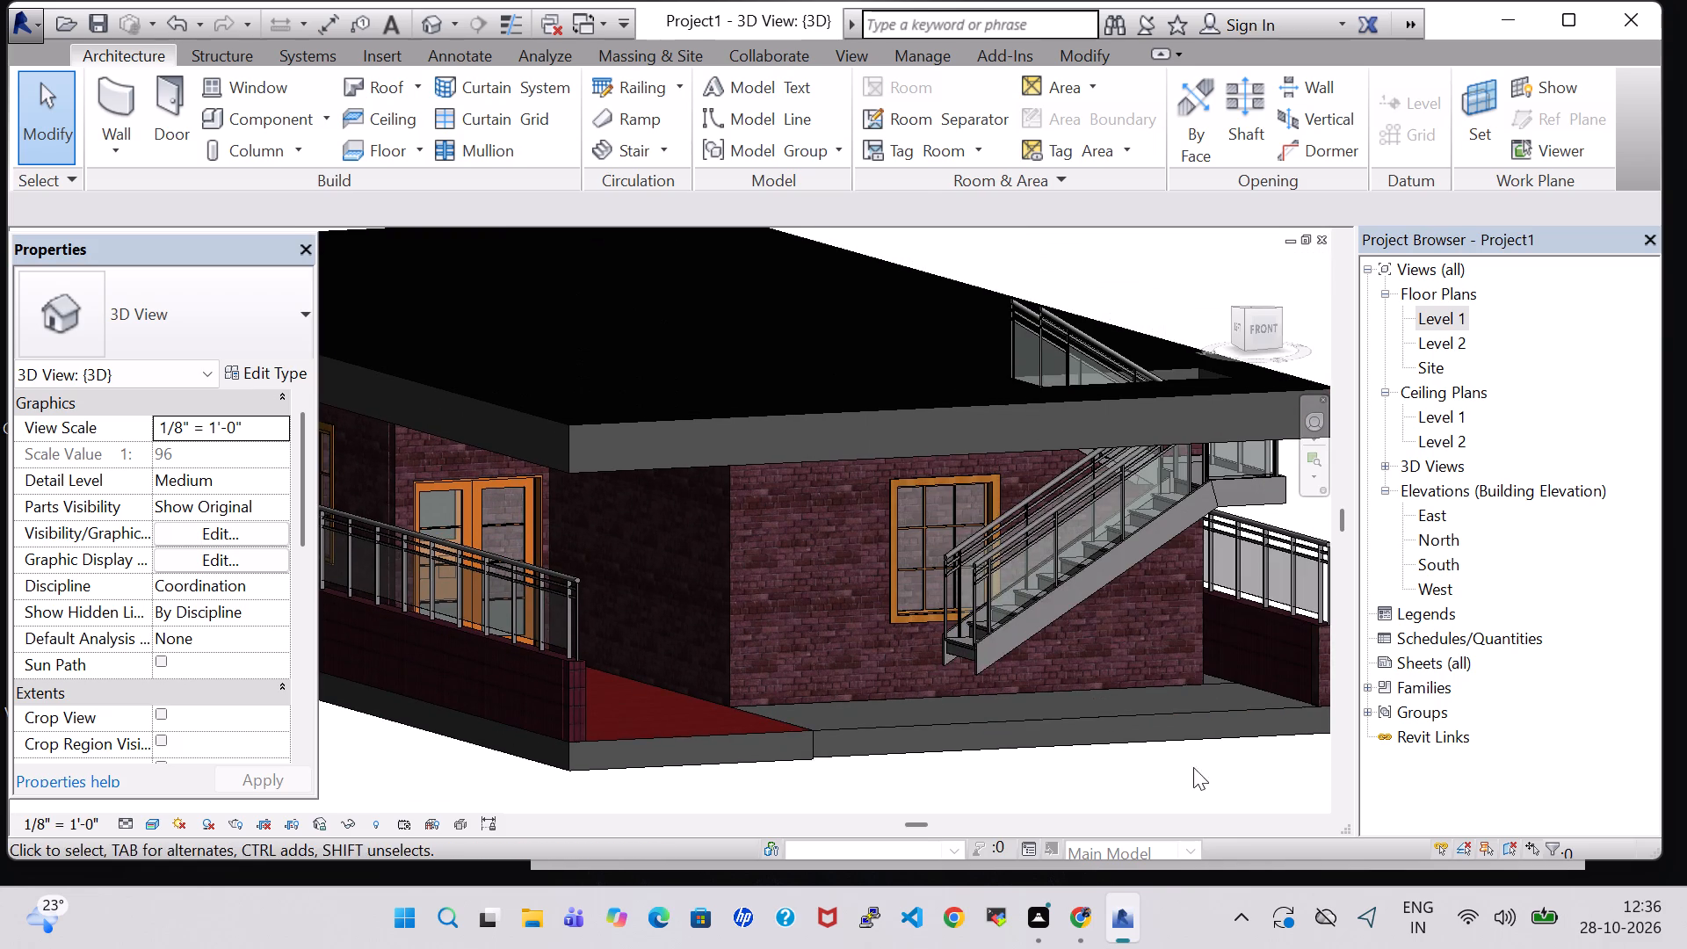
Nudge the assembled stair slightly along the front wall towards the entrance porch, and undo the last nudge.
{"action": "left_click", "coordinate": [1046, 619]}
{"action": "key", "text": "Down"}
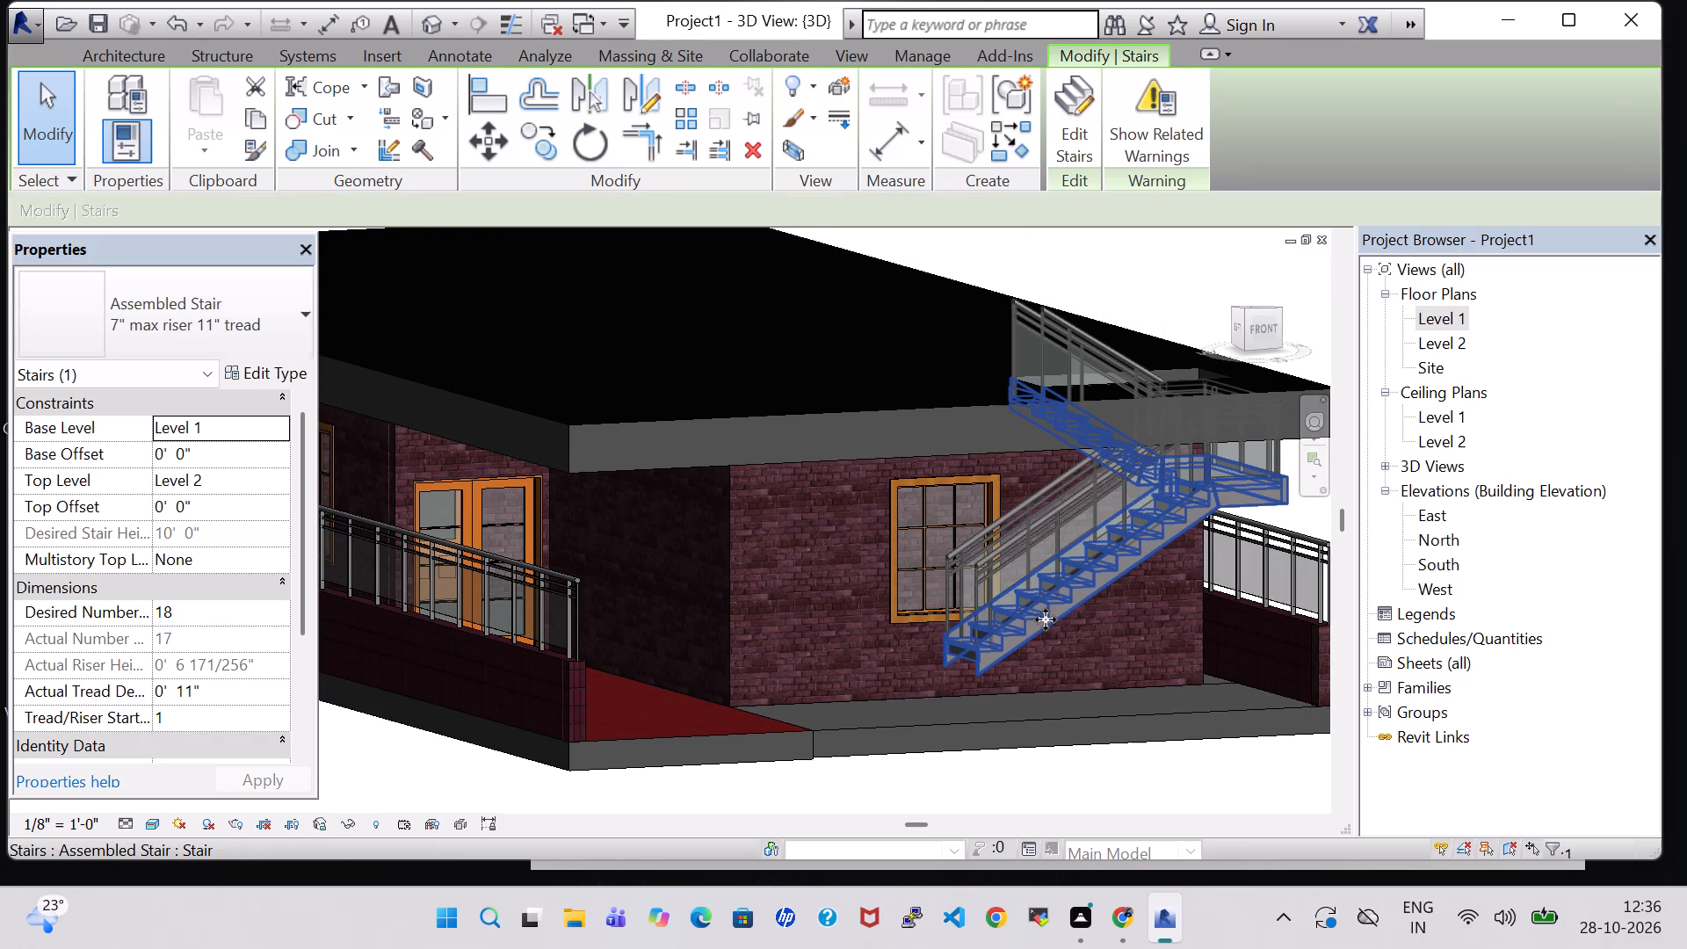
{"action": "key", "text": "Left"}
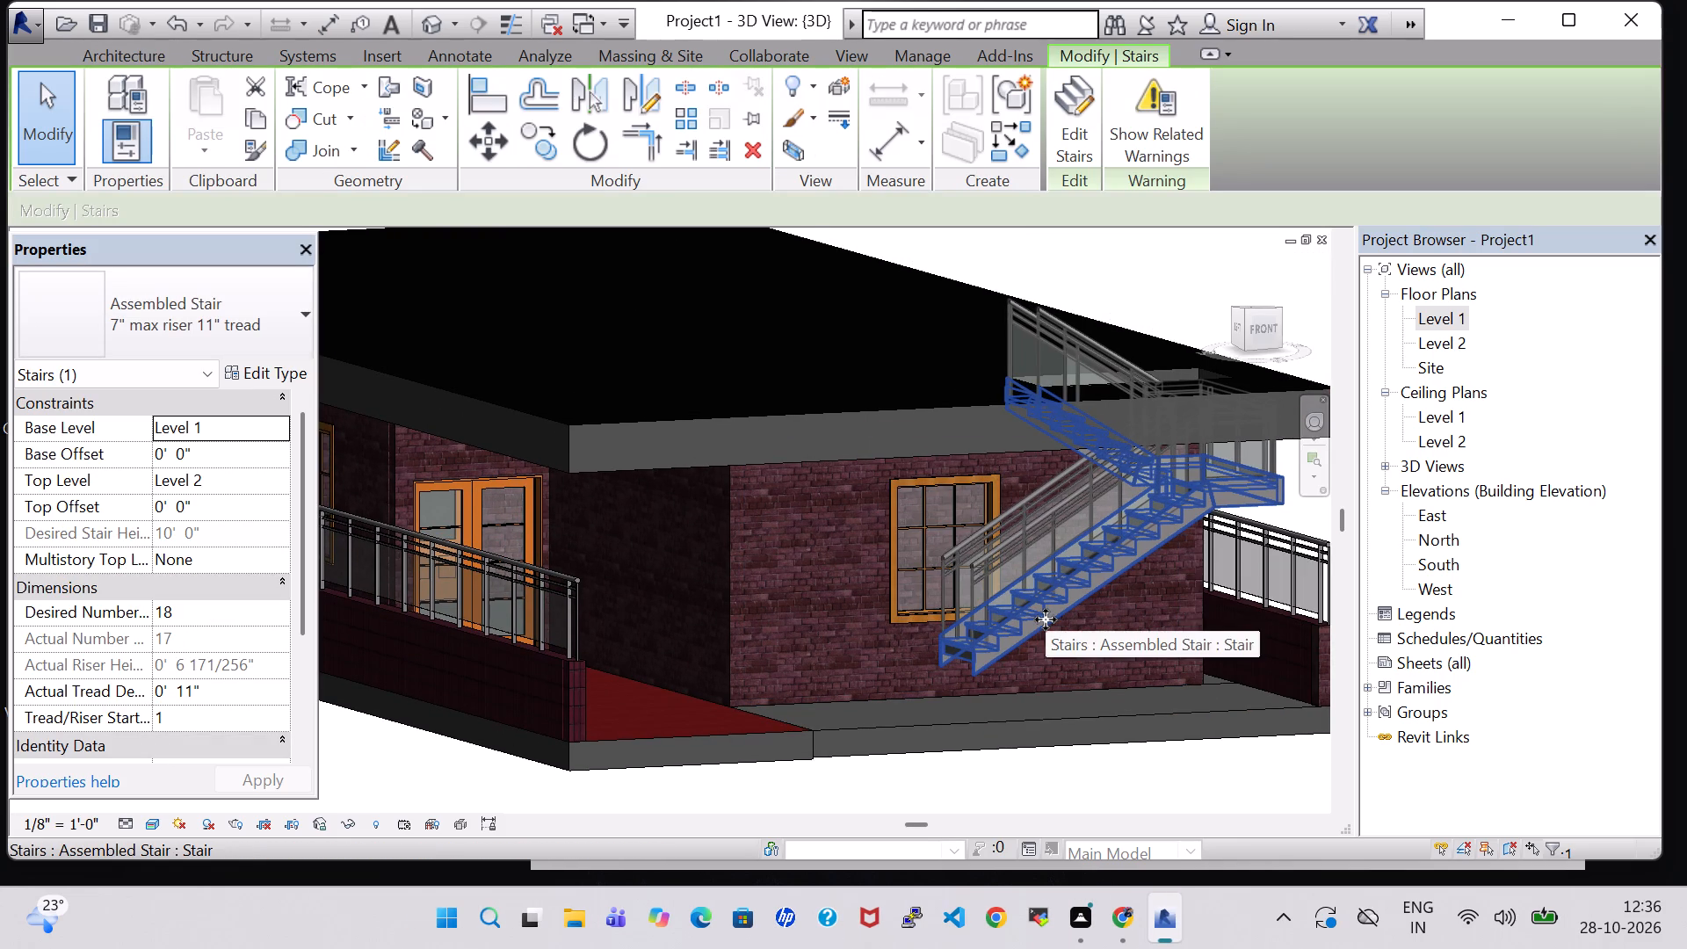
{"action": "key", "text": "Left"}
{"action": "key", "text": "Up"}
{"action": "key", "text": "Down"}
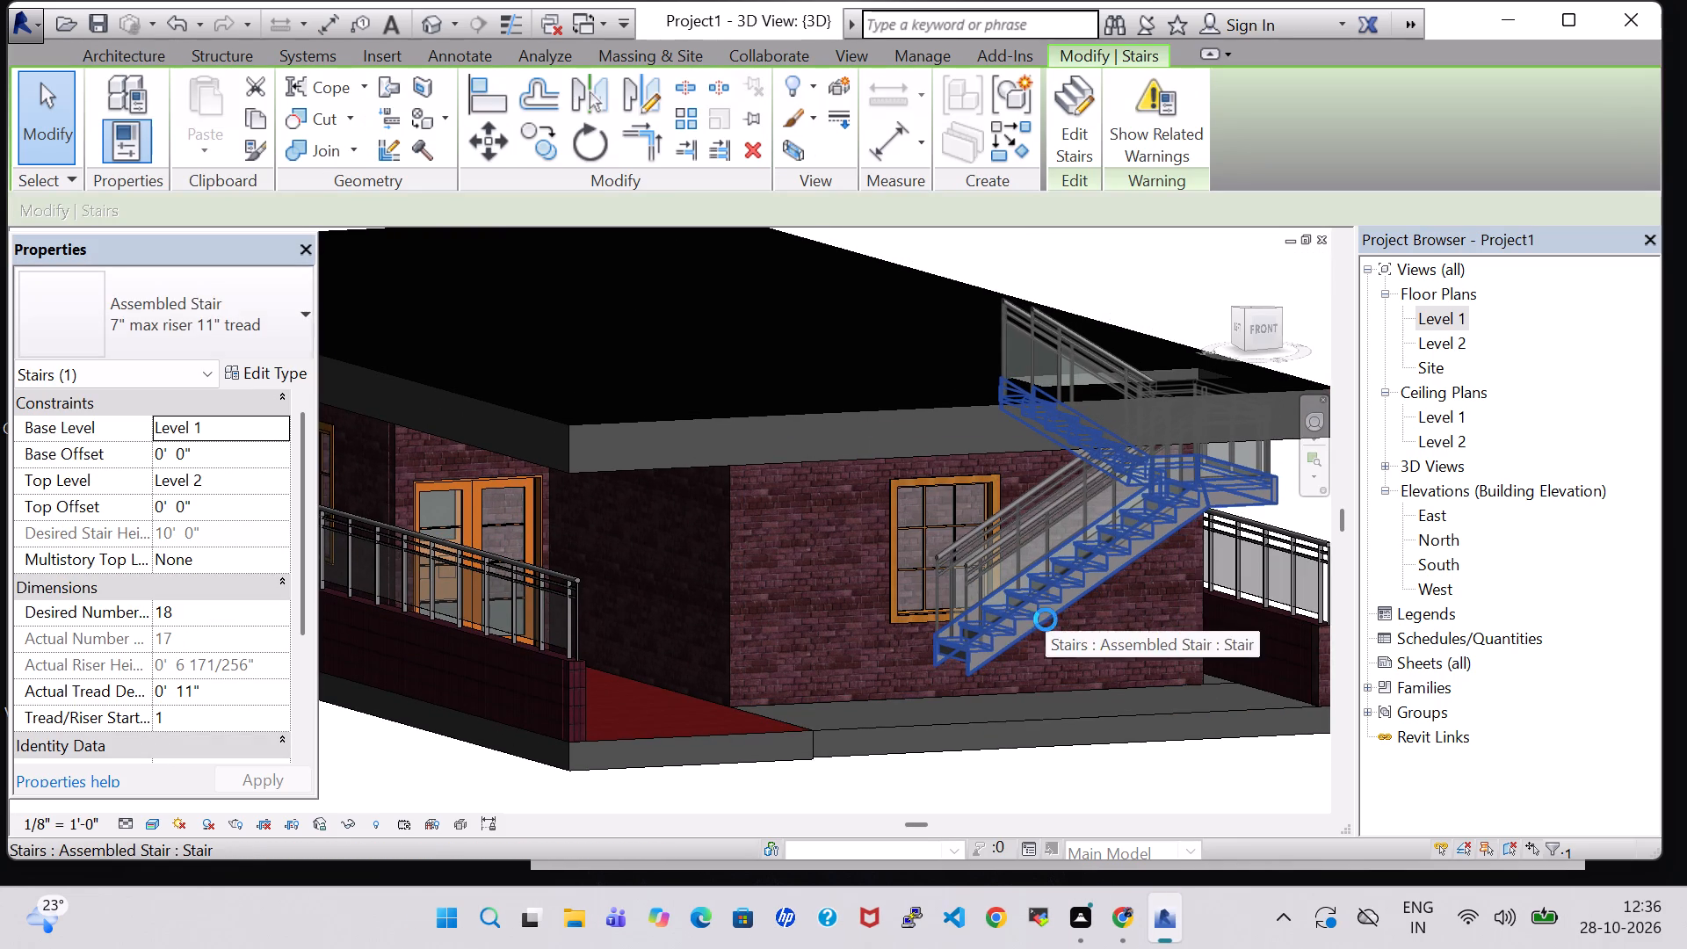
{"action": "key", "text": "ctrl+z"}
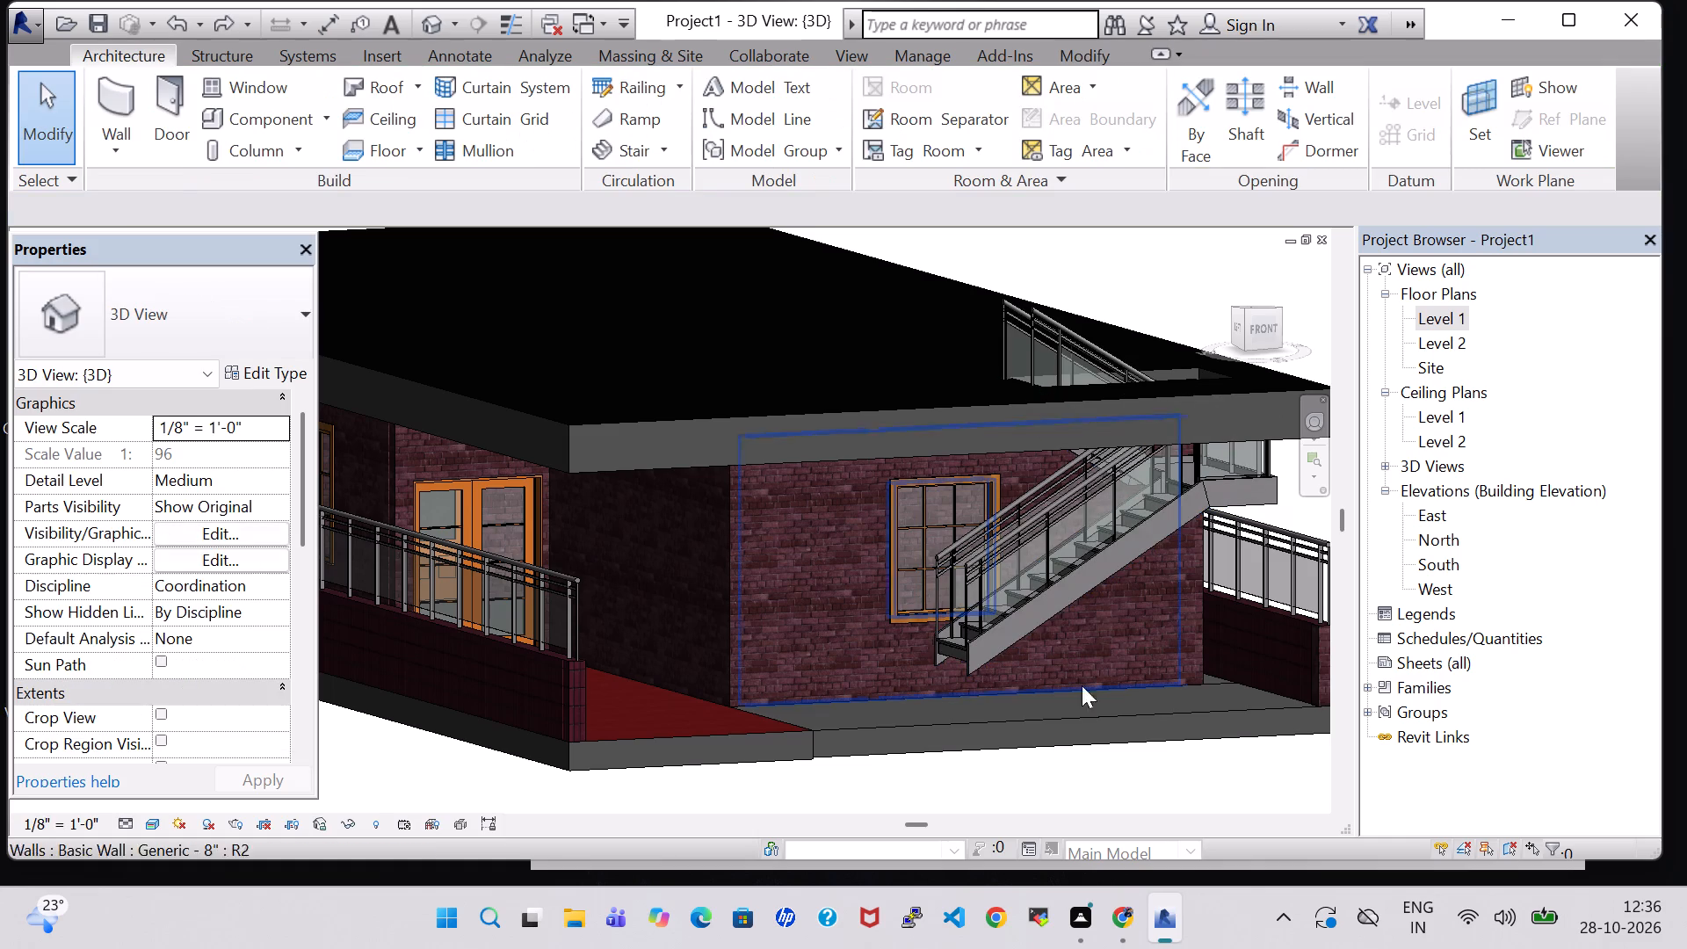
{"action": "left_click", "coordinate": [1076, 778]}
Examine the stair's layout in the Level 1 floor plan and its lower flight in the 3D view.
{"action": "double_click", "coordinate": [1446, 308]}
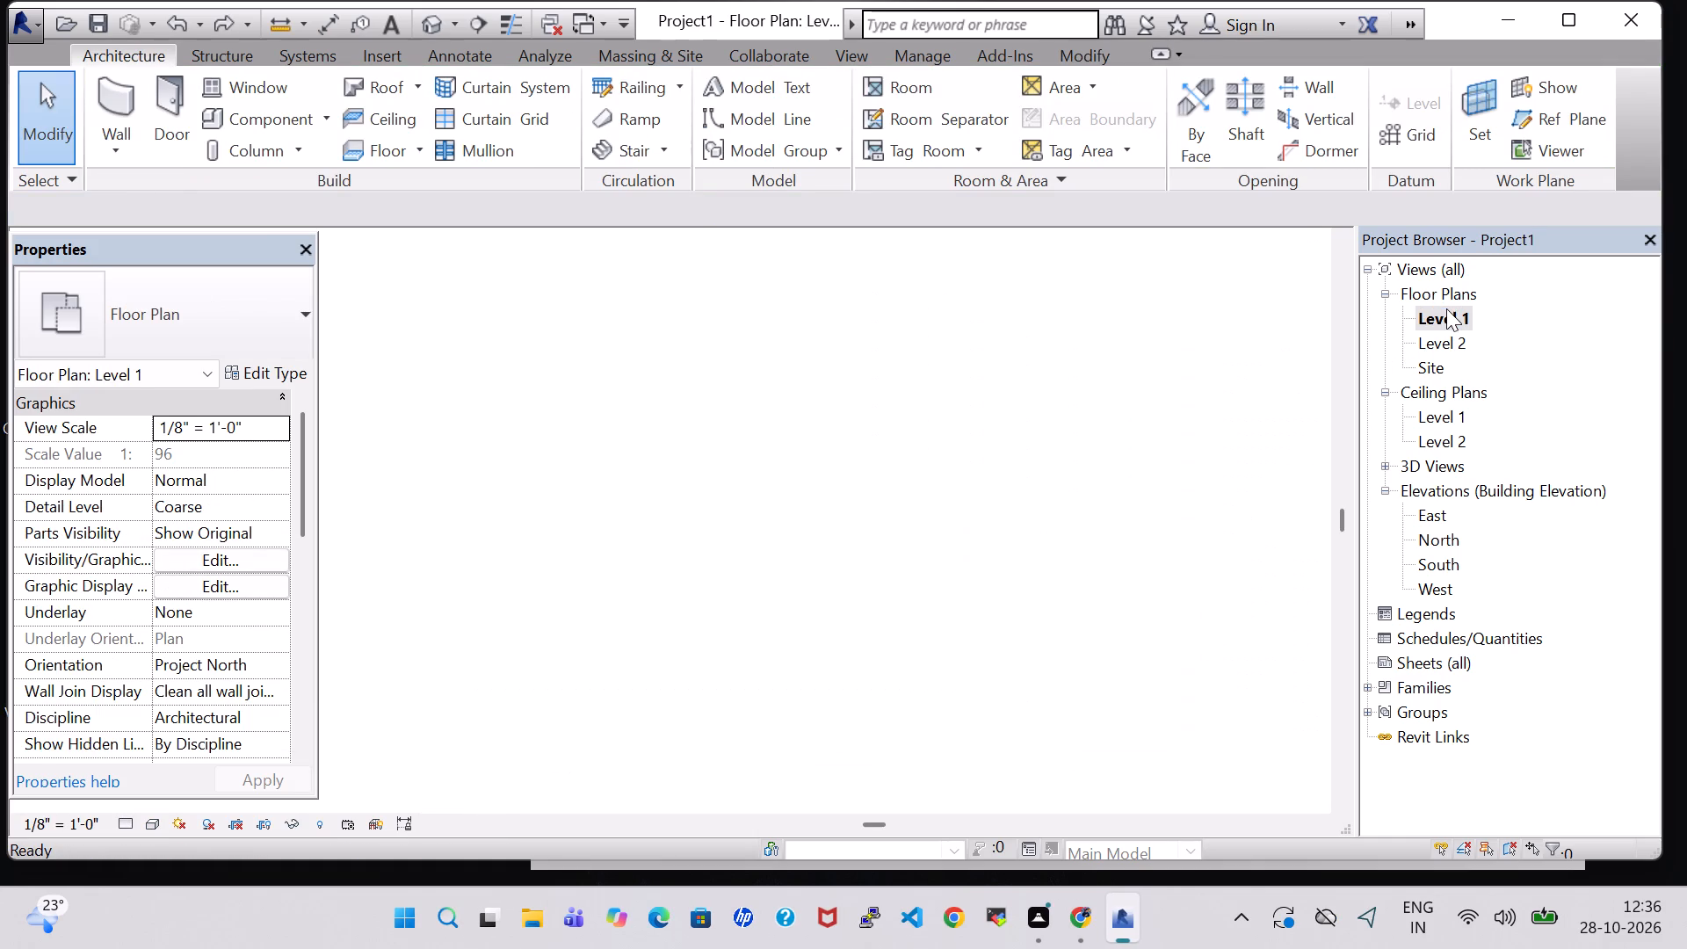
{"action": "scroll", "coordinate": [1131, 551], "scroll_direction": "down", "scroll_amount": 14}
{"action": "middle_click_drag", "start_coordinate": [888, 627], "coordinate": [871, 543]}
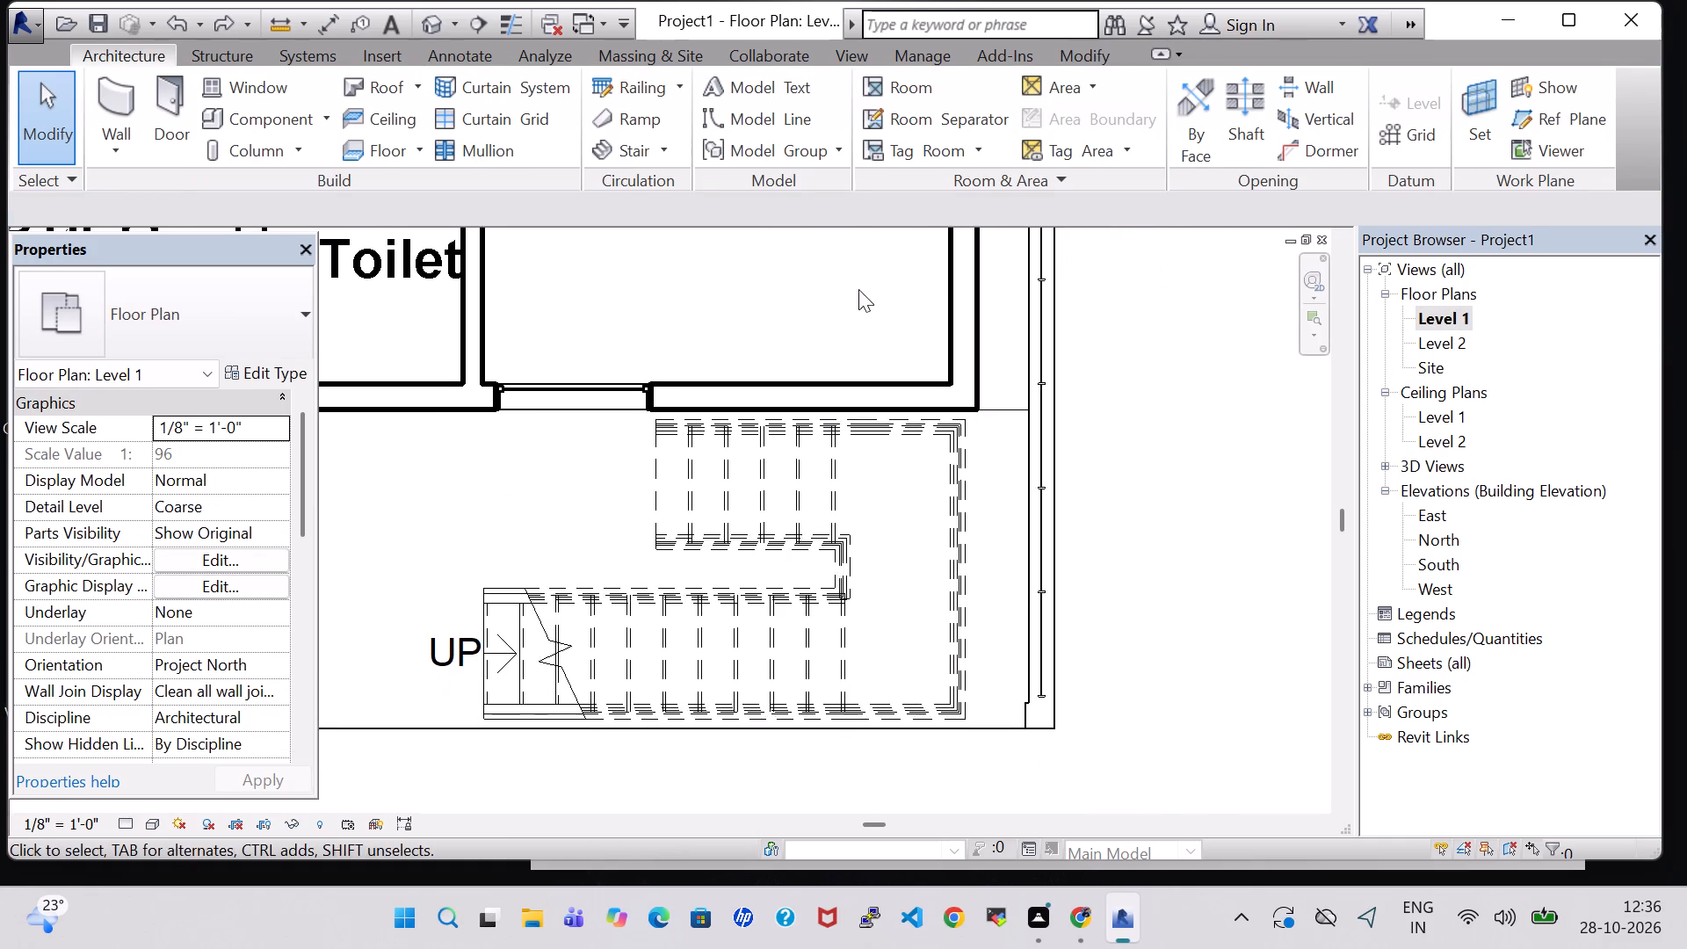
{"action": "left_click", "coordinate": [660, 622]}
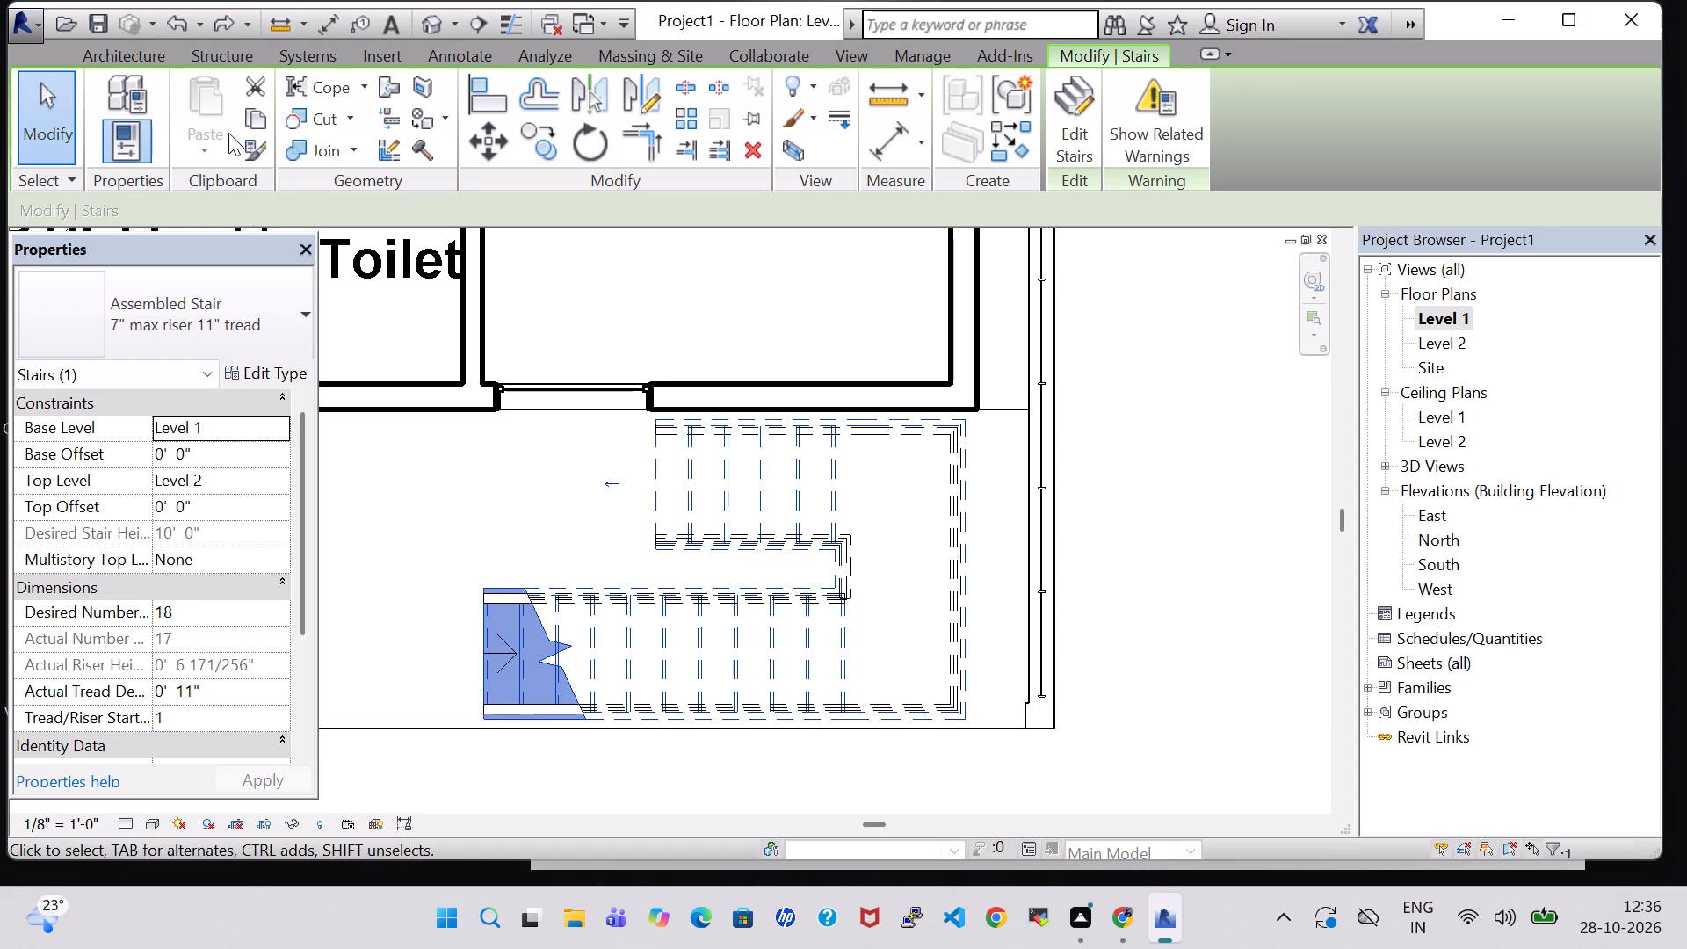
{"action": "left_click", "coordinate": [434, 25]}
{"action": "scroll", "coordinate": [1047, 655], "scroll_direction": "up", "scroll_amount": 2}
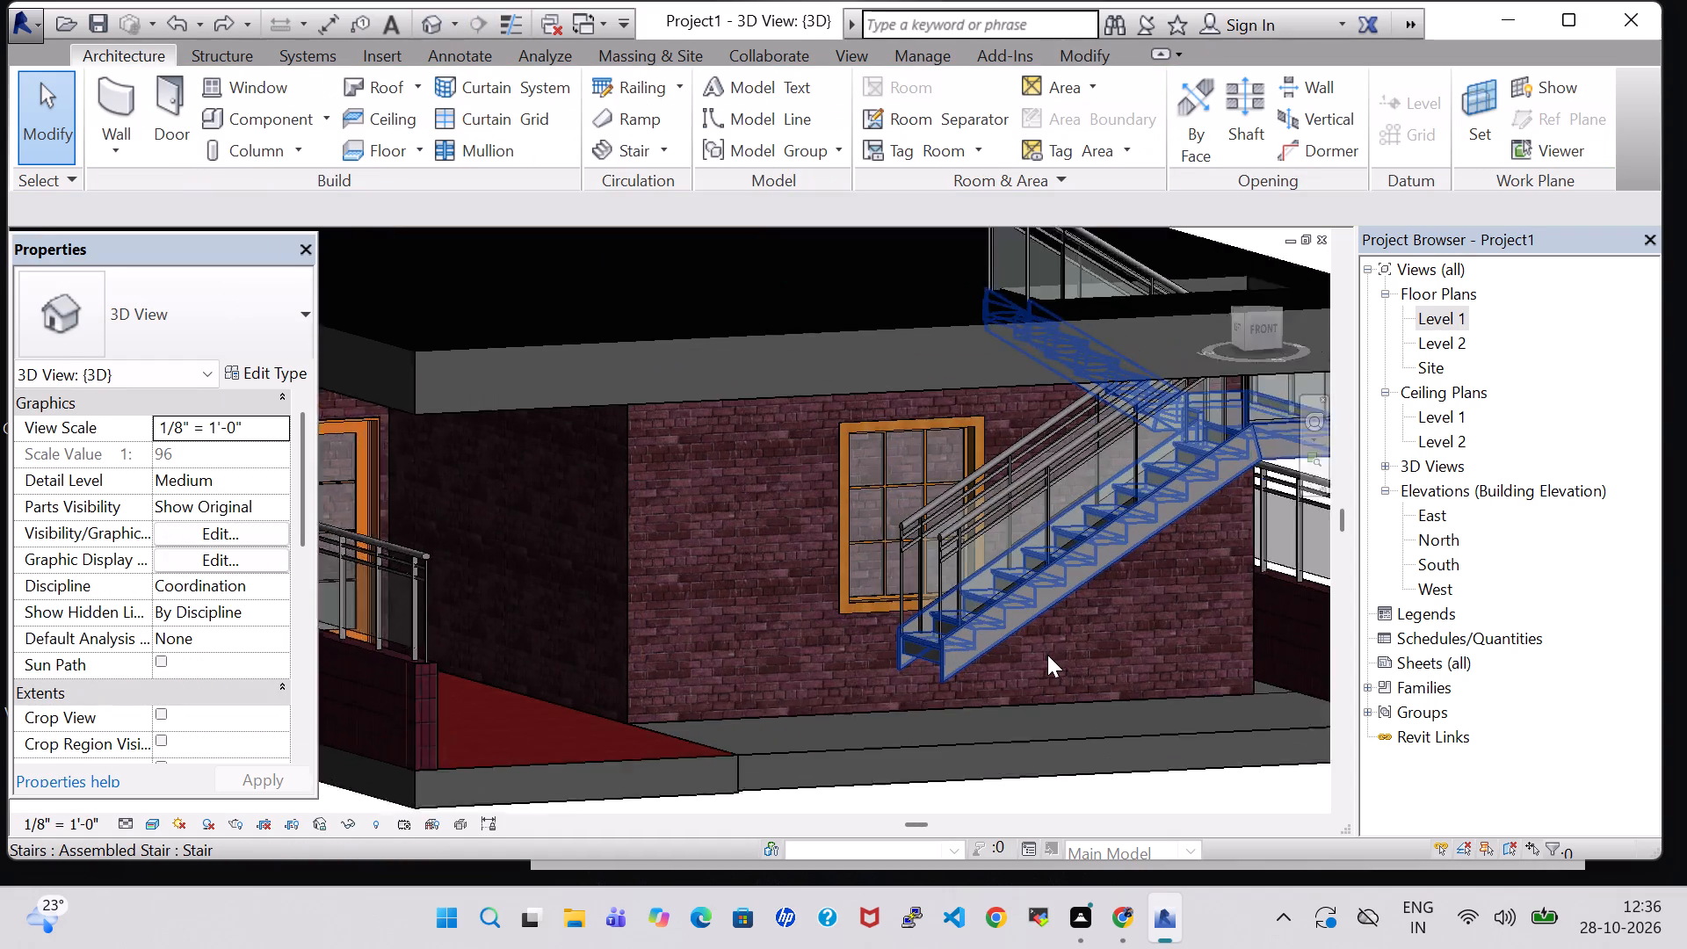
{"action": "scroll", "coordinate": [1047, 655], "scroll_direction": "up", "scroll_amount": 2}
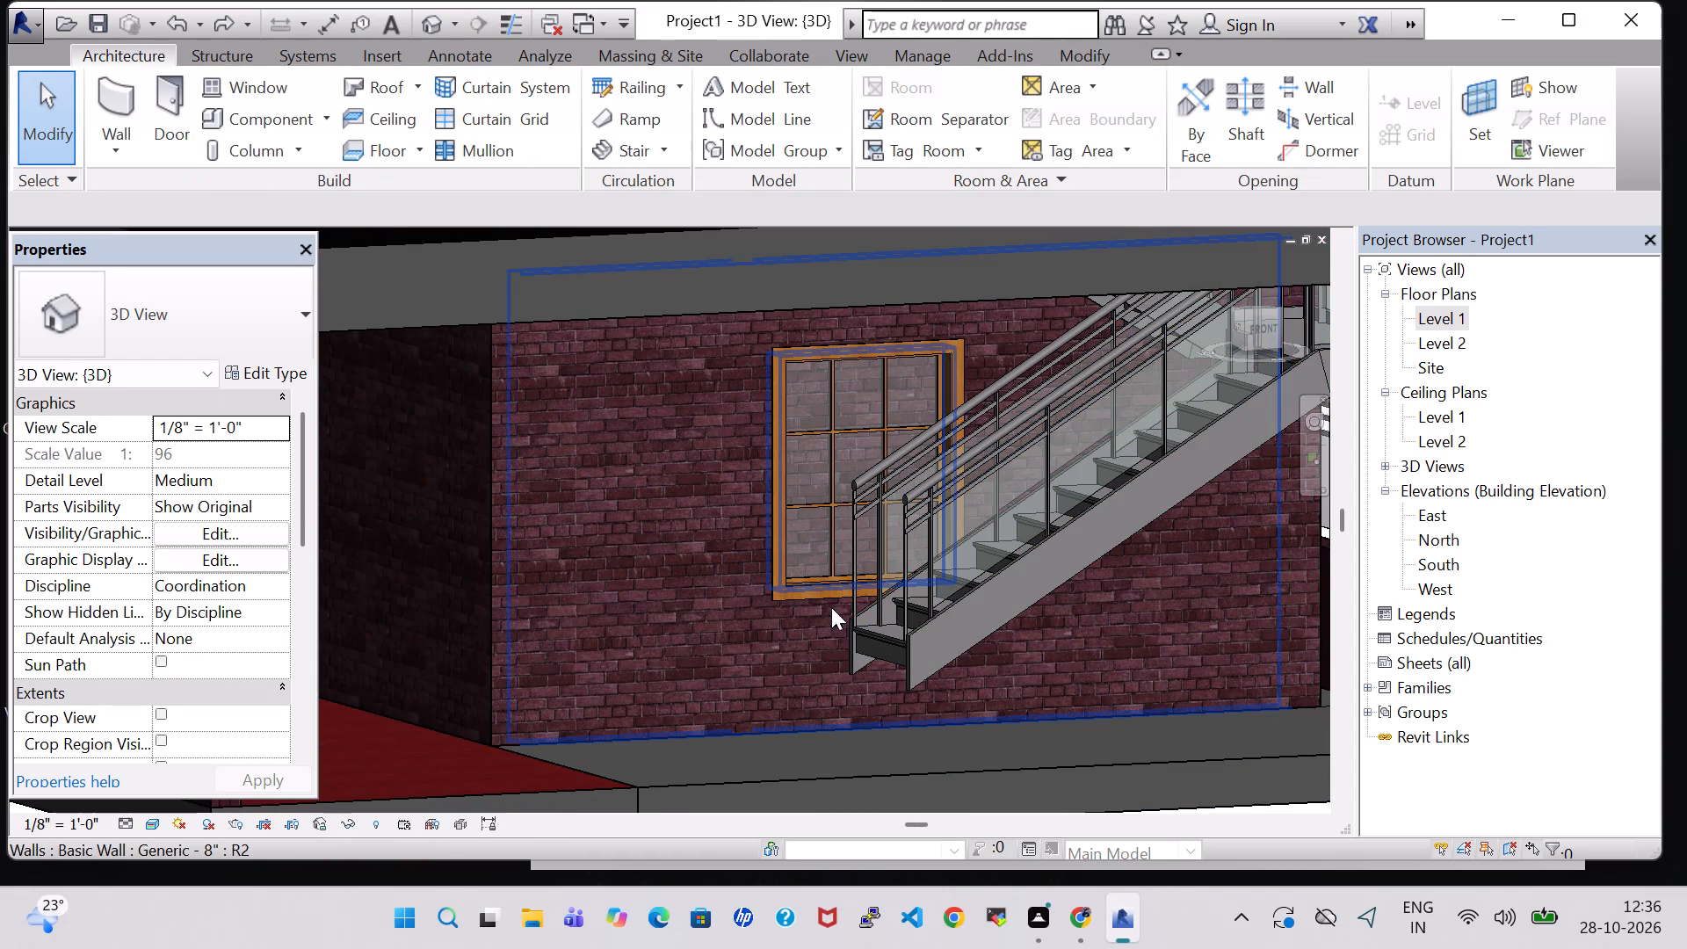
{"action": "middle_click_drag", "start_coordinate": [800, 664], "coordinate": [839, 677], "text": "shift"}
{"action": "middle_click_drag", "start_coordinate": [839, 677], "coordinate": [622, 395]}
{"action": "scroll", "coordinate": [626, 395], "scroll_direction": "down", "scroll_amount": 6}
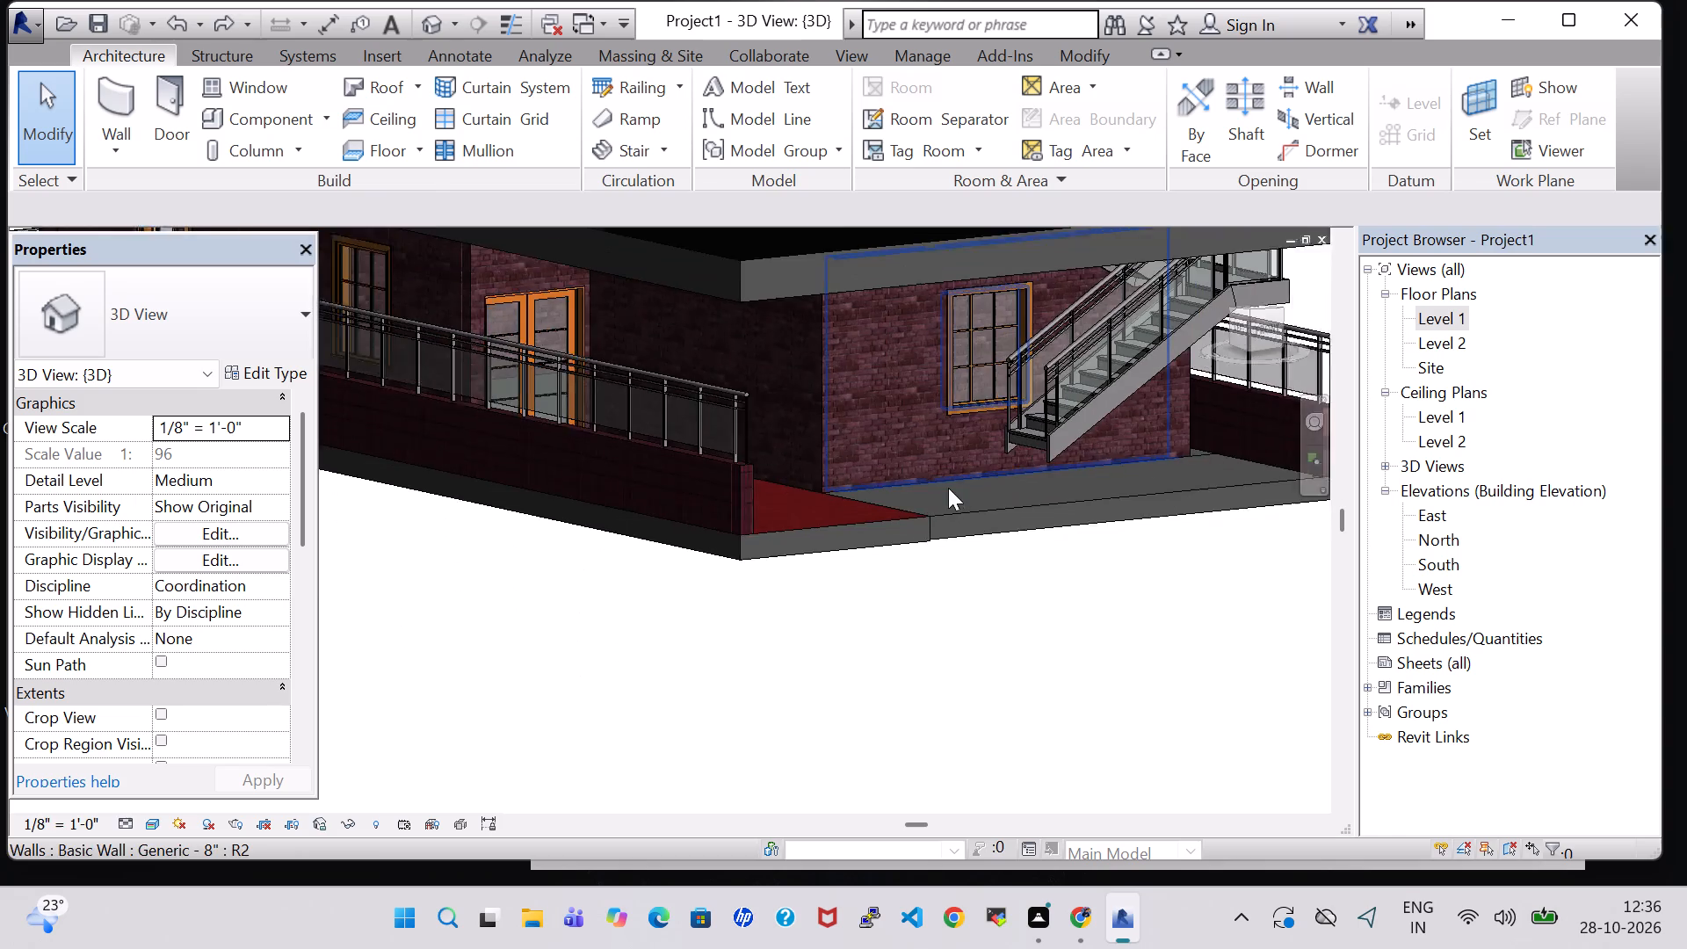
{"action": "middle_click_drag", "start_coordinate": [1069, 508], "coordinate": [833, 567]}
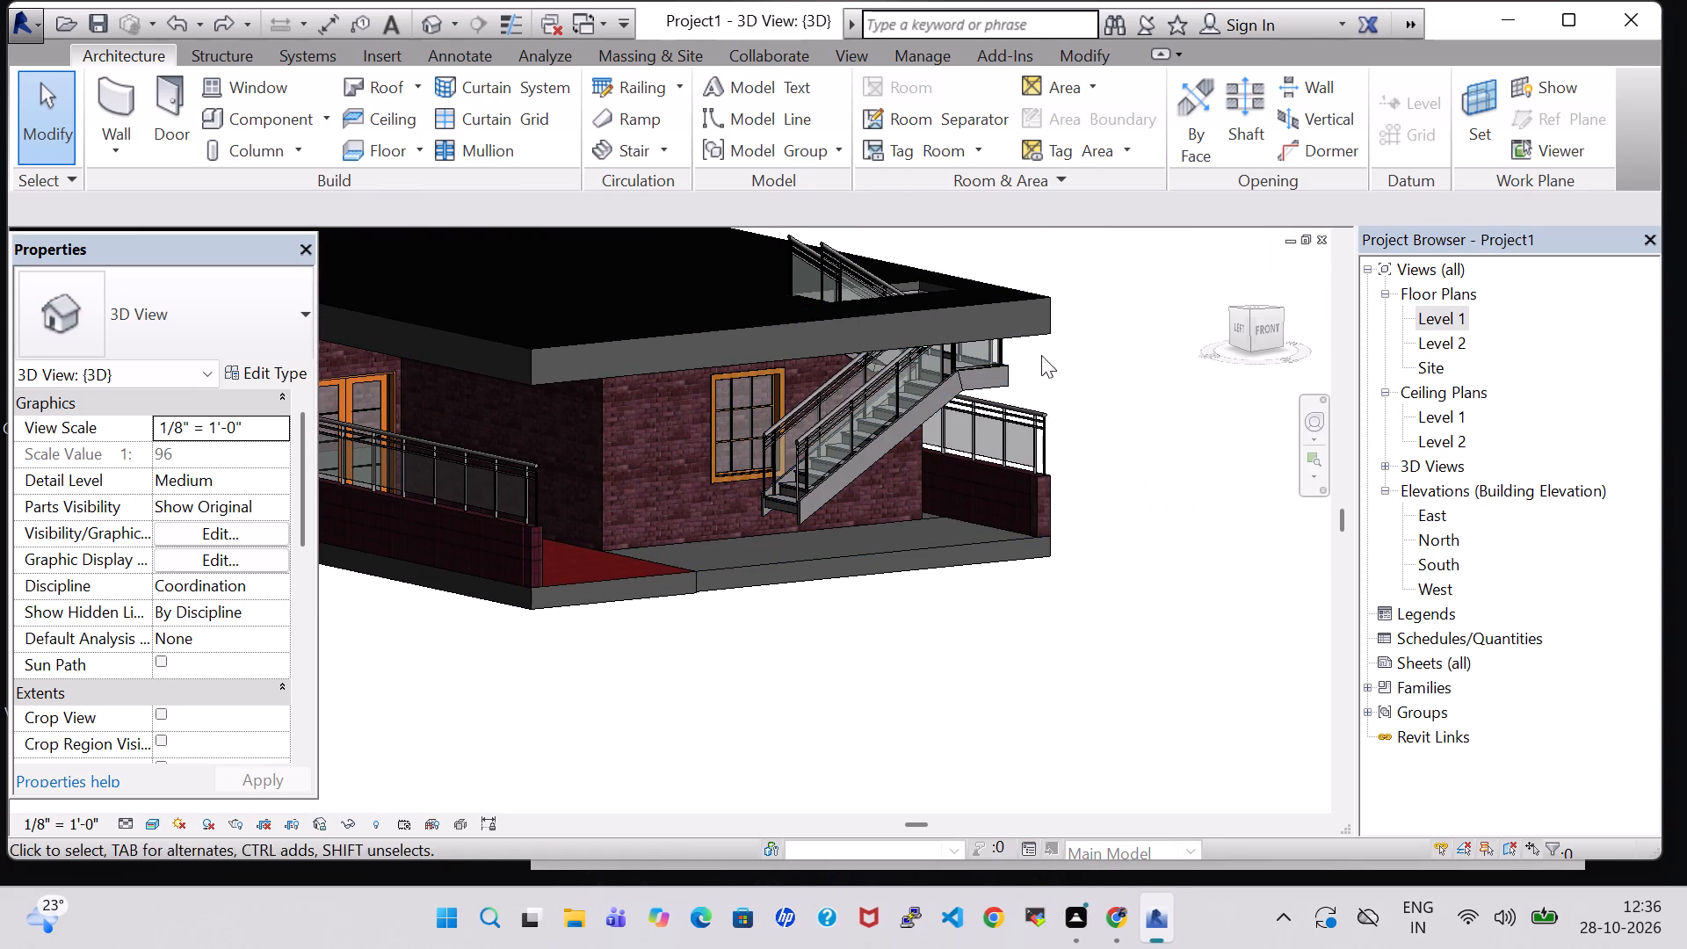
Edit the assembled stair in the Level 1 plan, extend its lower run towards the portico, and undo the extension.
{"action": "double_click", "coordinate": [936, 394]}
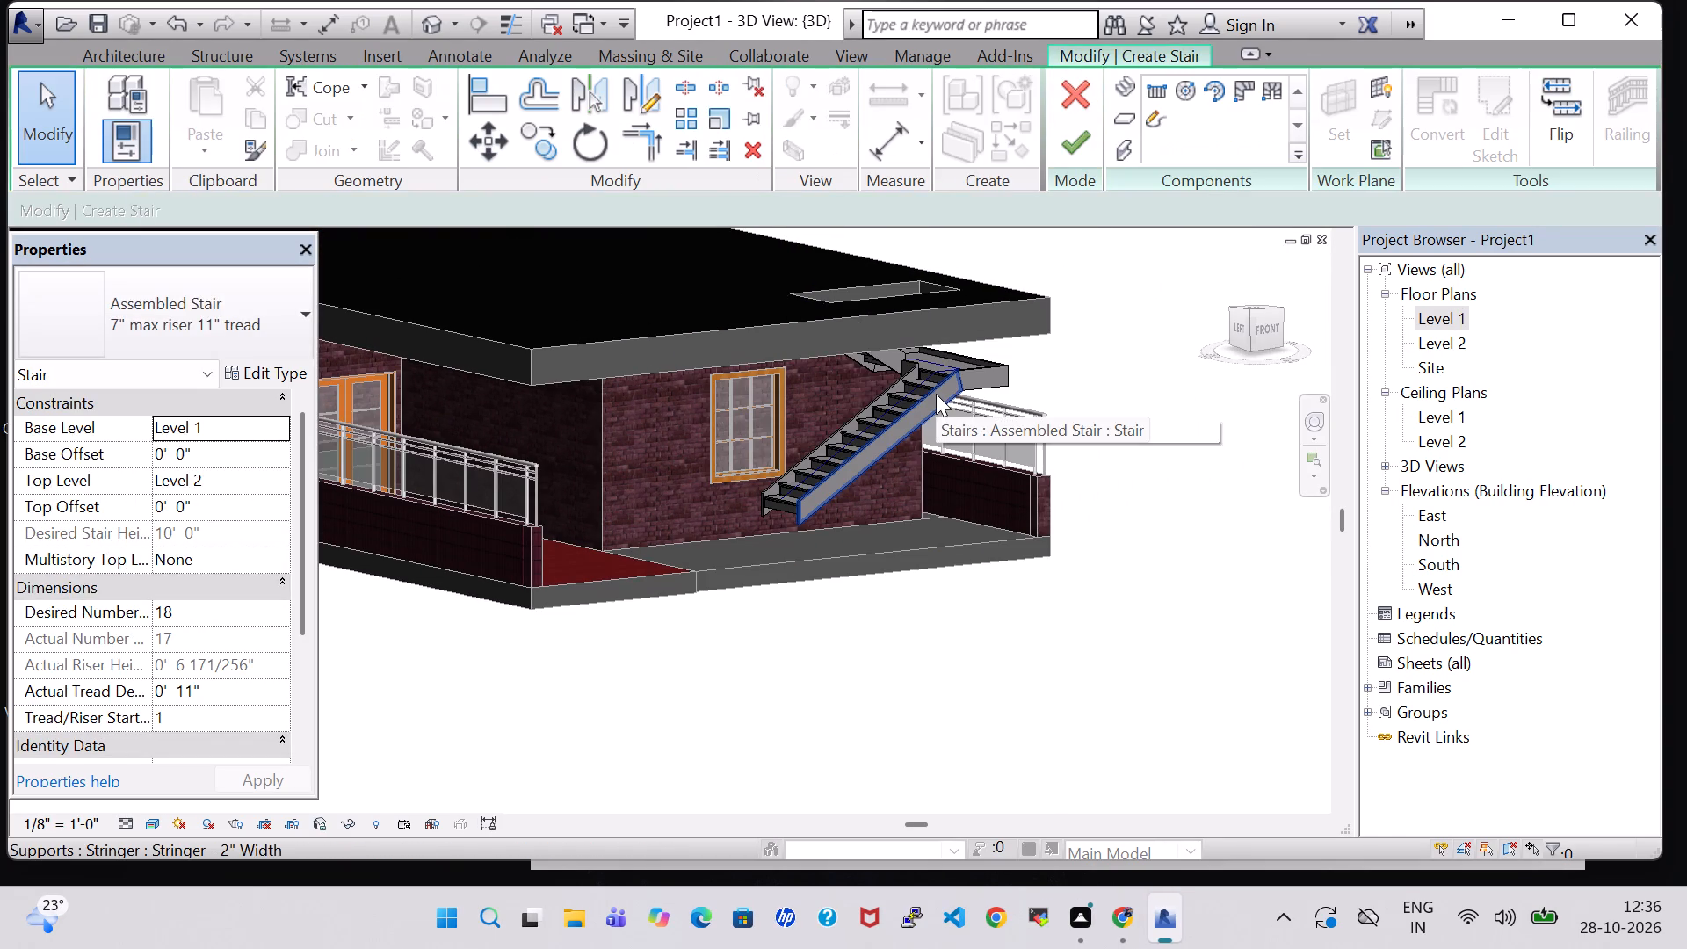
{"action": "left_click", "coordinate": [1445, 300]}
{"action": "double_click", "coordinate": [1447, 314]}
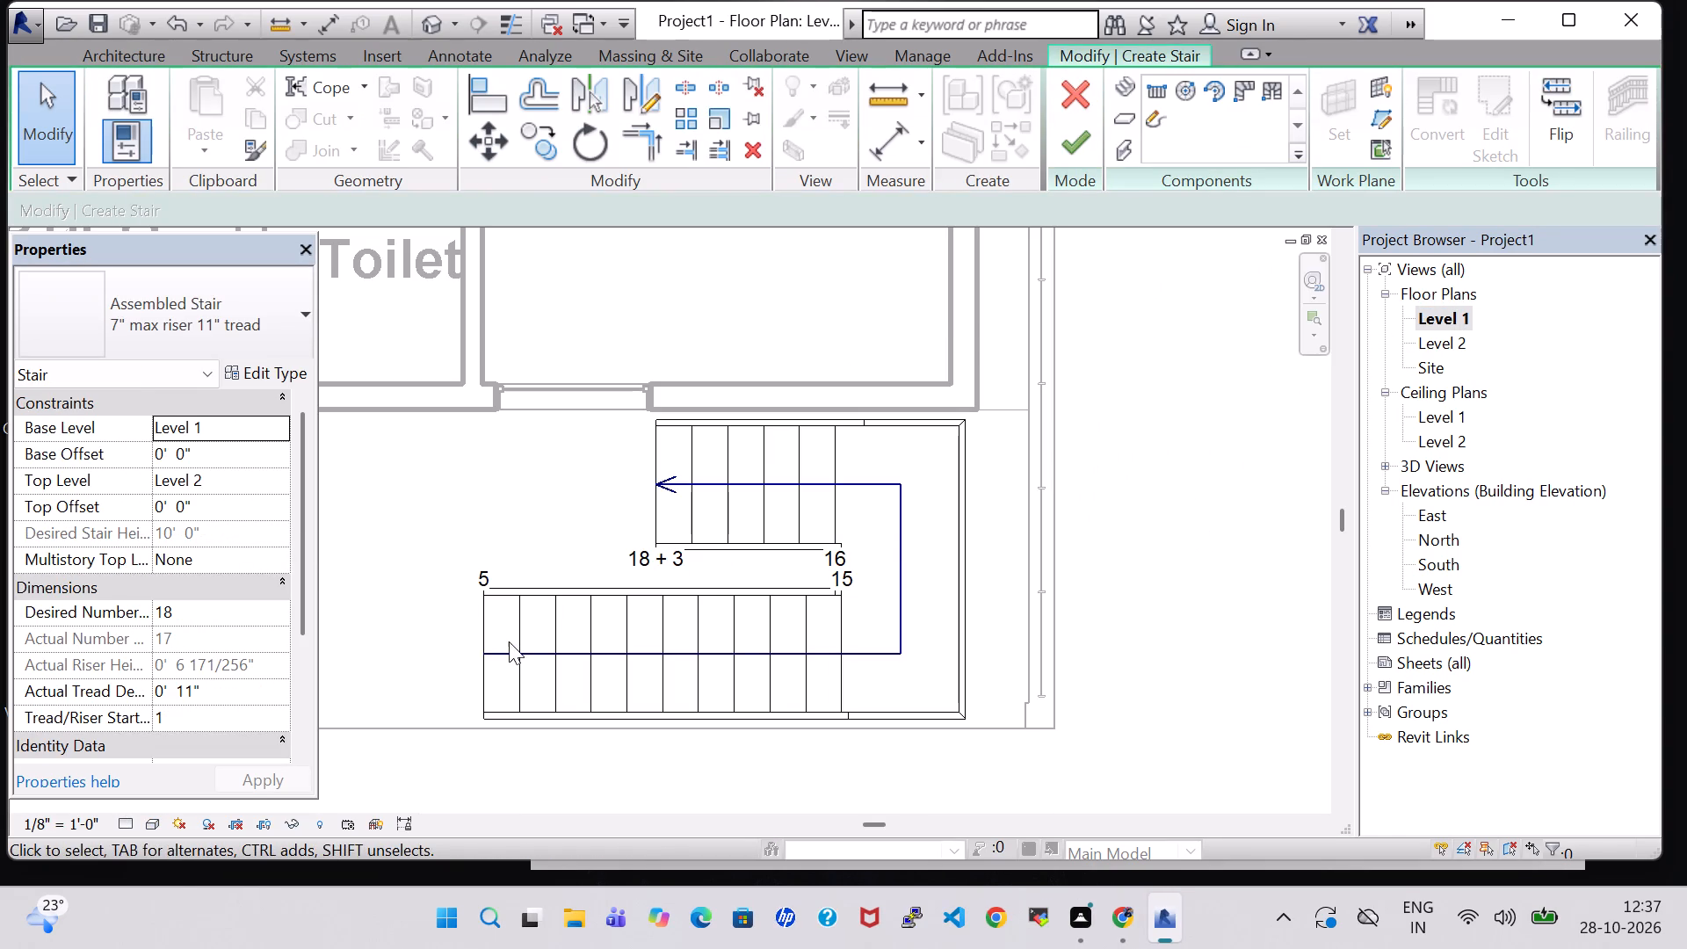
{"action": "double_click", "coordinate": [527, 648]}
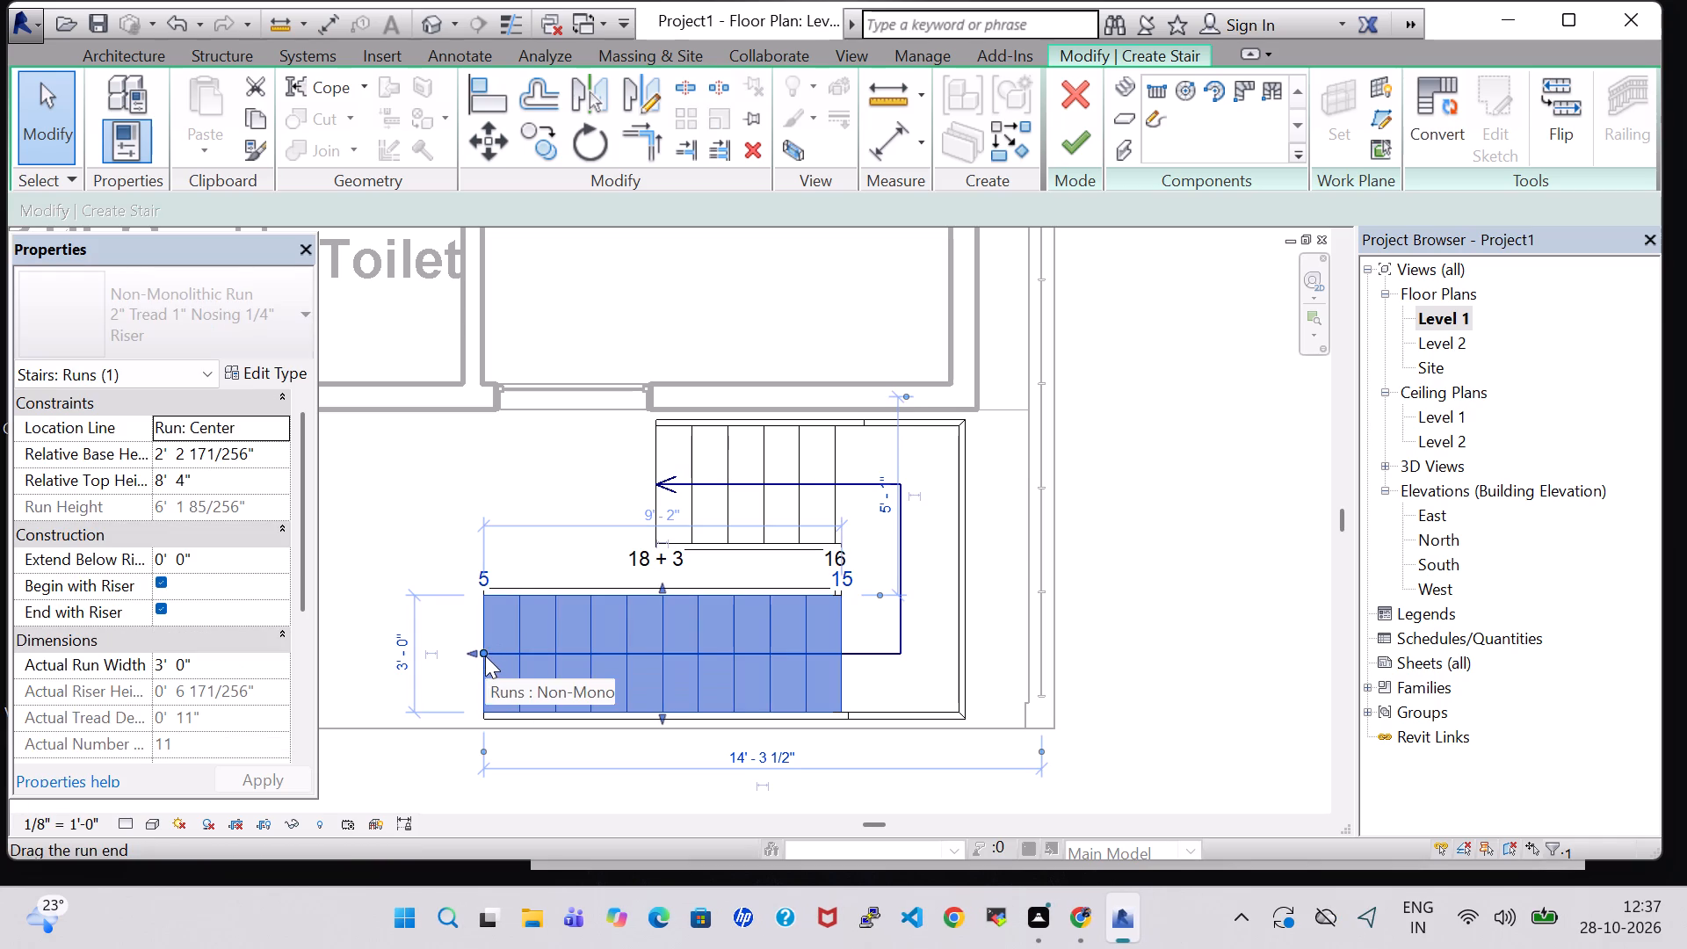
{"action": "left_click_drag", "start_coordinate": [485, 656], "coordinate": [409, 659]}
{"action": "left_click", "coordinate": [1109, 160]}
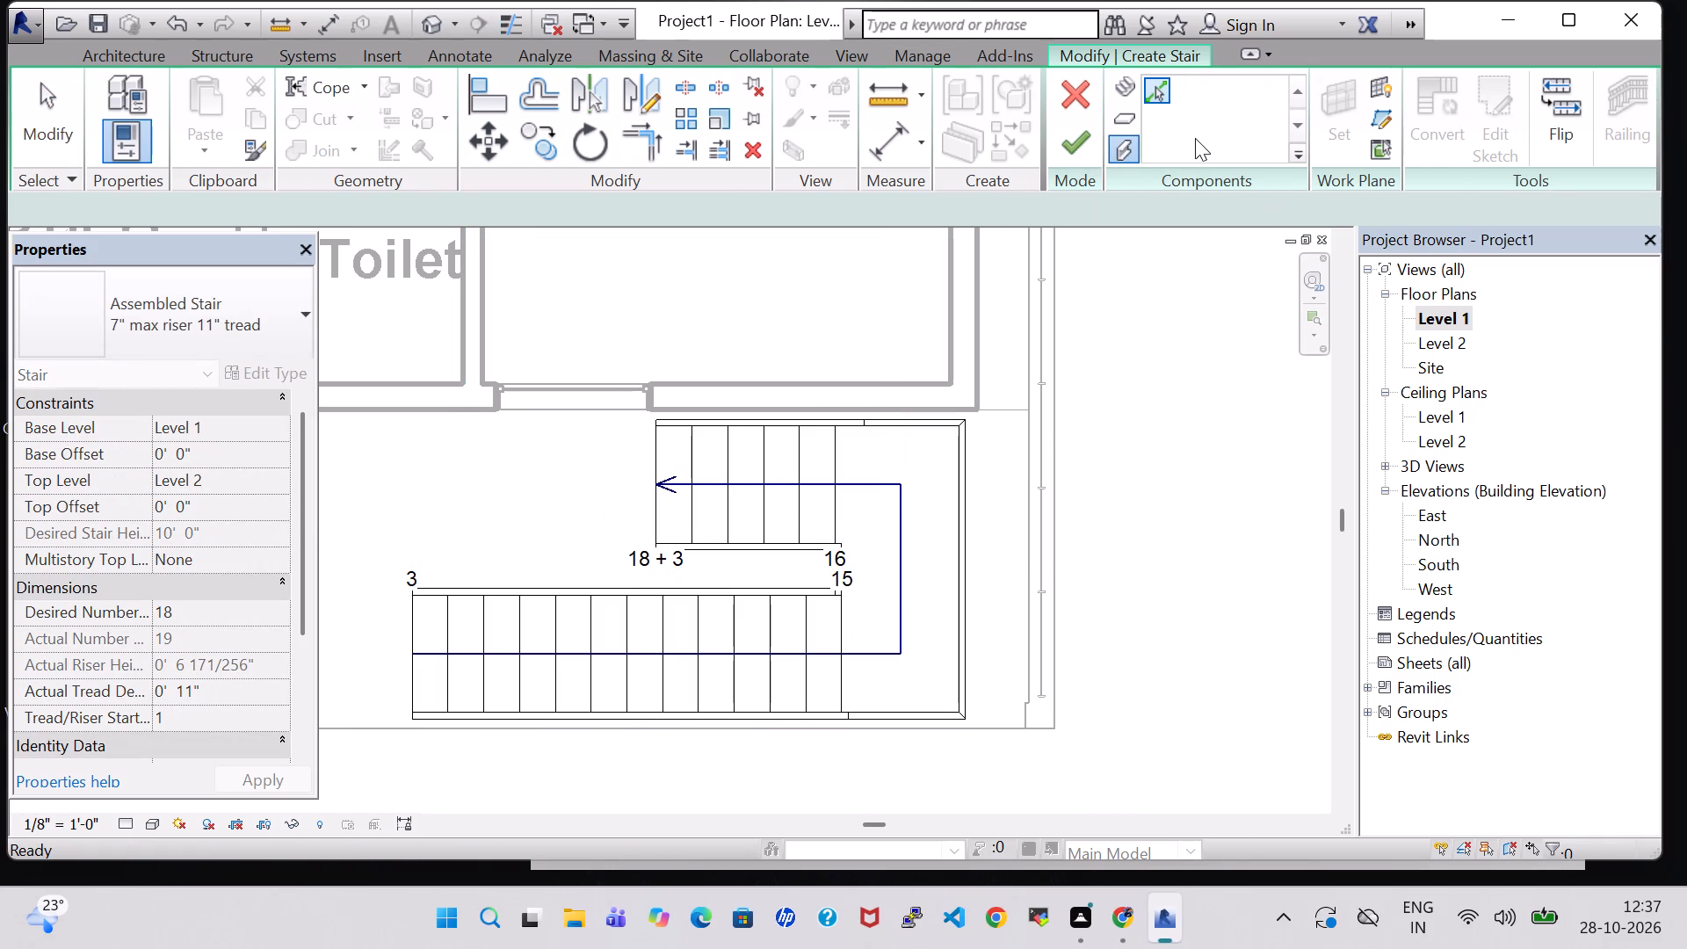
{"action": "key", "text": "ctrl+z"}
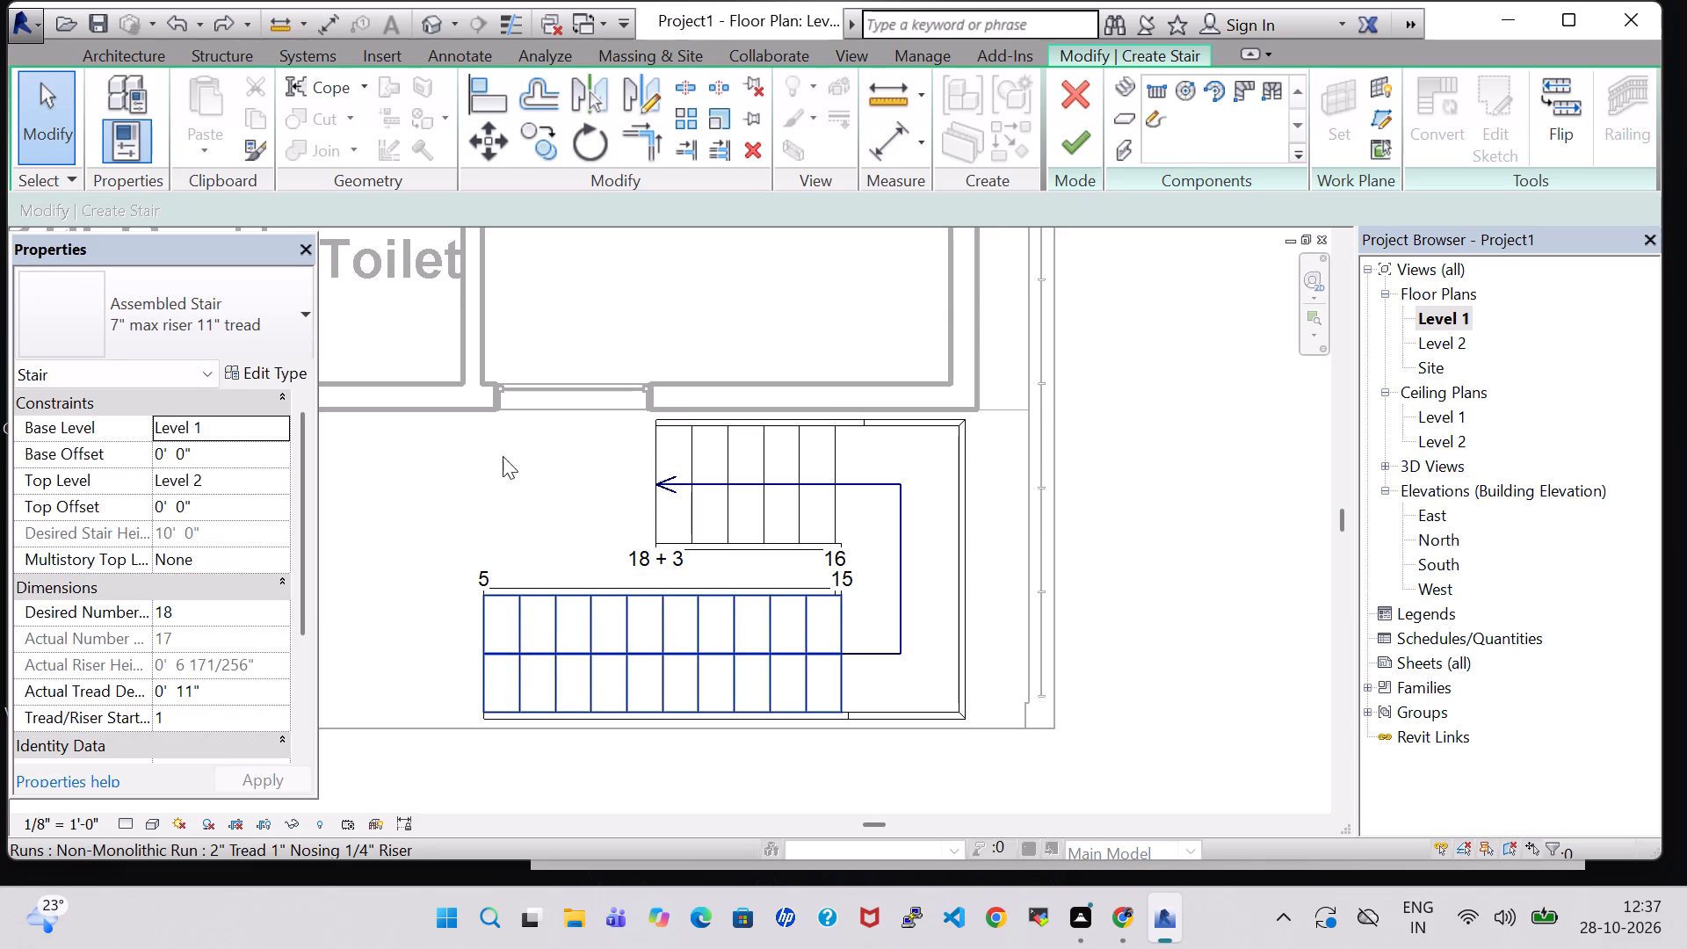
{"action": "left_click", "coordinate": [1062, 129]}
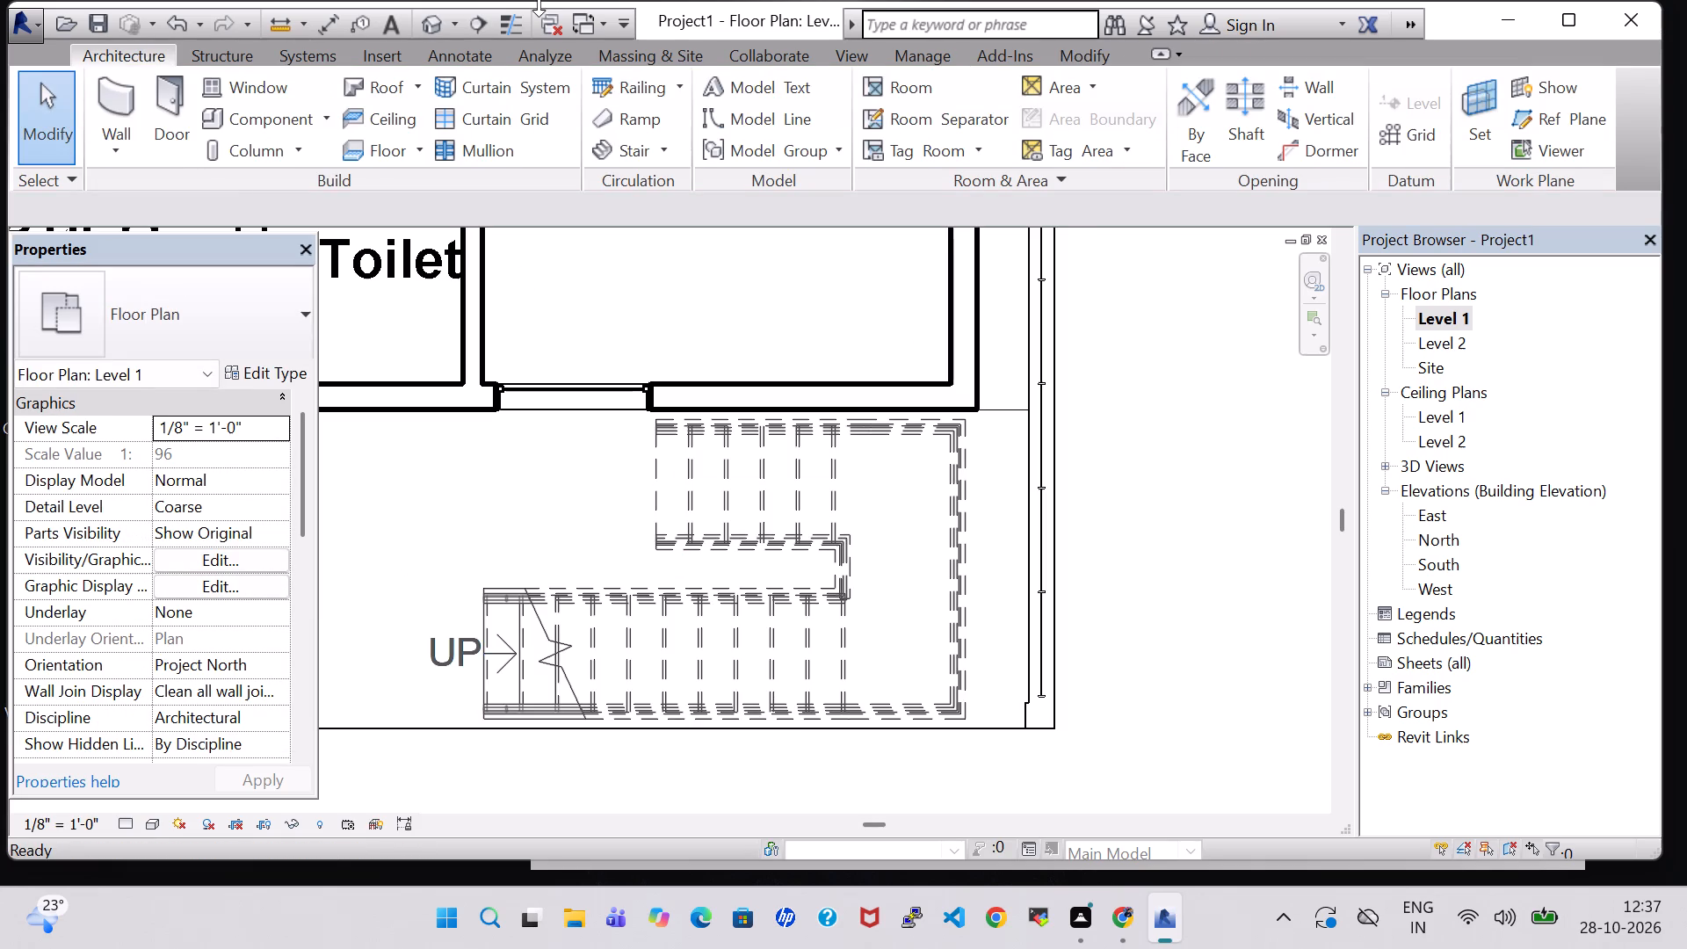
Edit the stair in the 3D view, shift its lower run slightly towards the entrance porch, and undo only the last shift.
{"action": "left_click", "coordinate": [431, 27]}
{"action": "scroll", "coordinate": [852, 522], "scroll_direction": "up", "scroll_amount": 5}
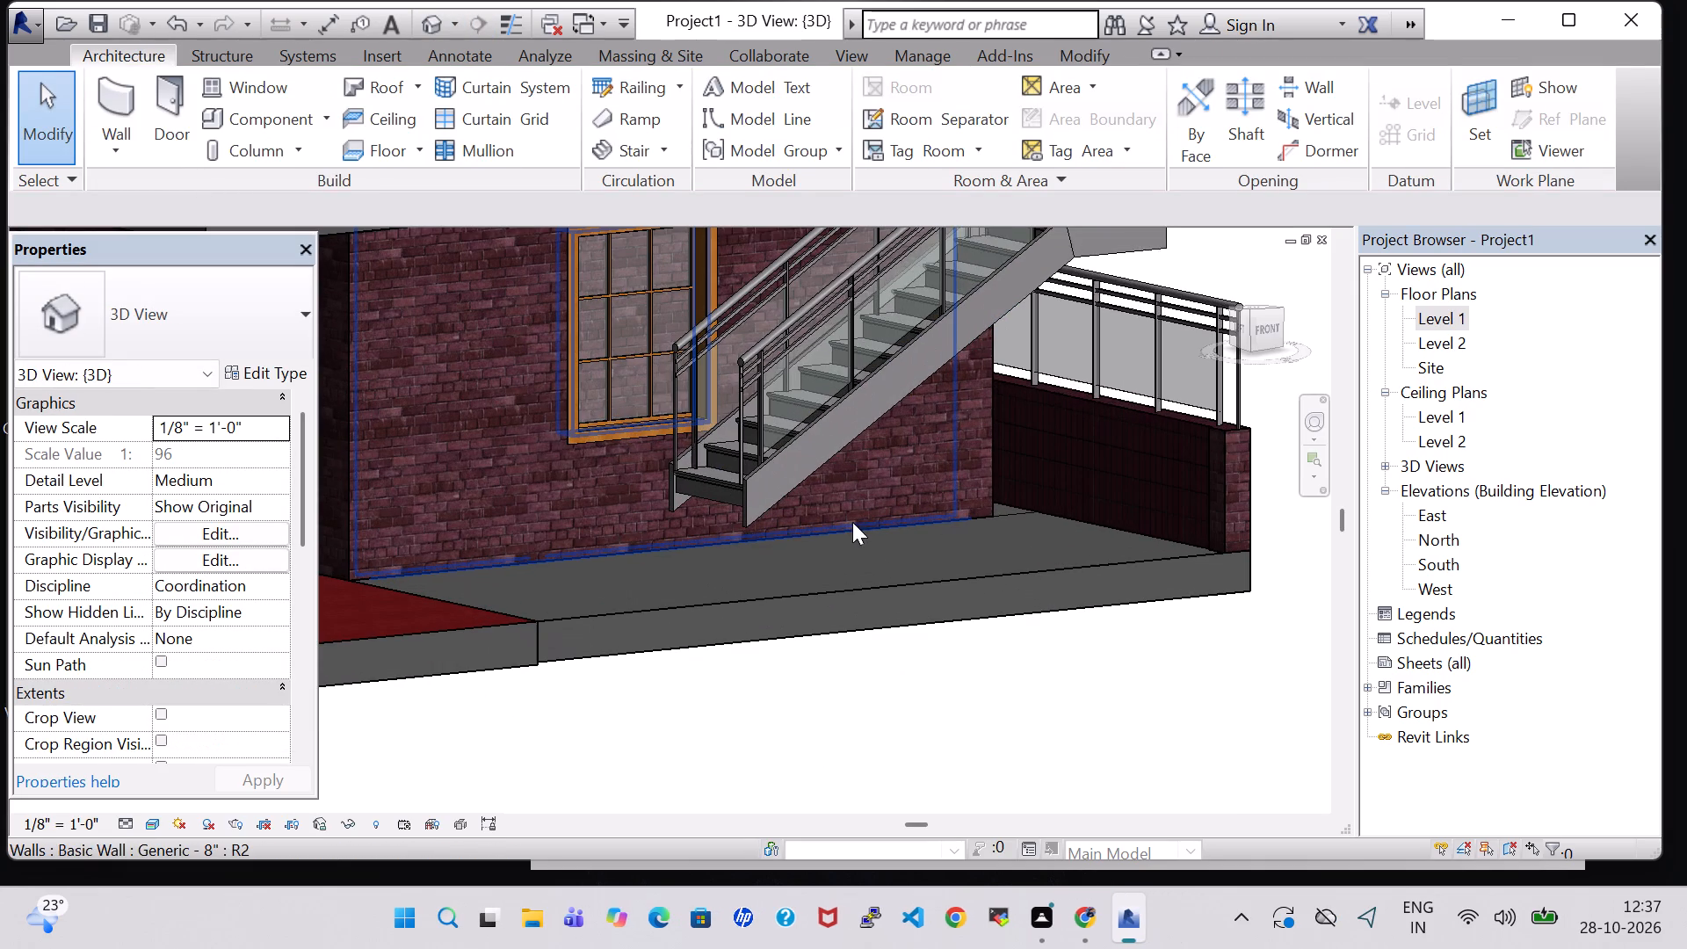
{"action": "double_click", "coordinate": [771, 452]}
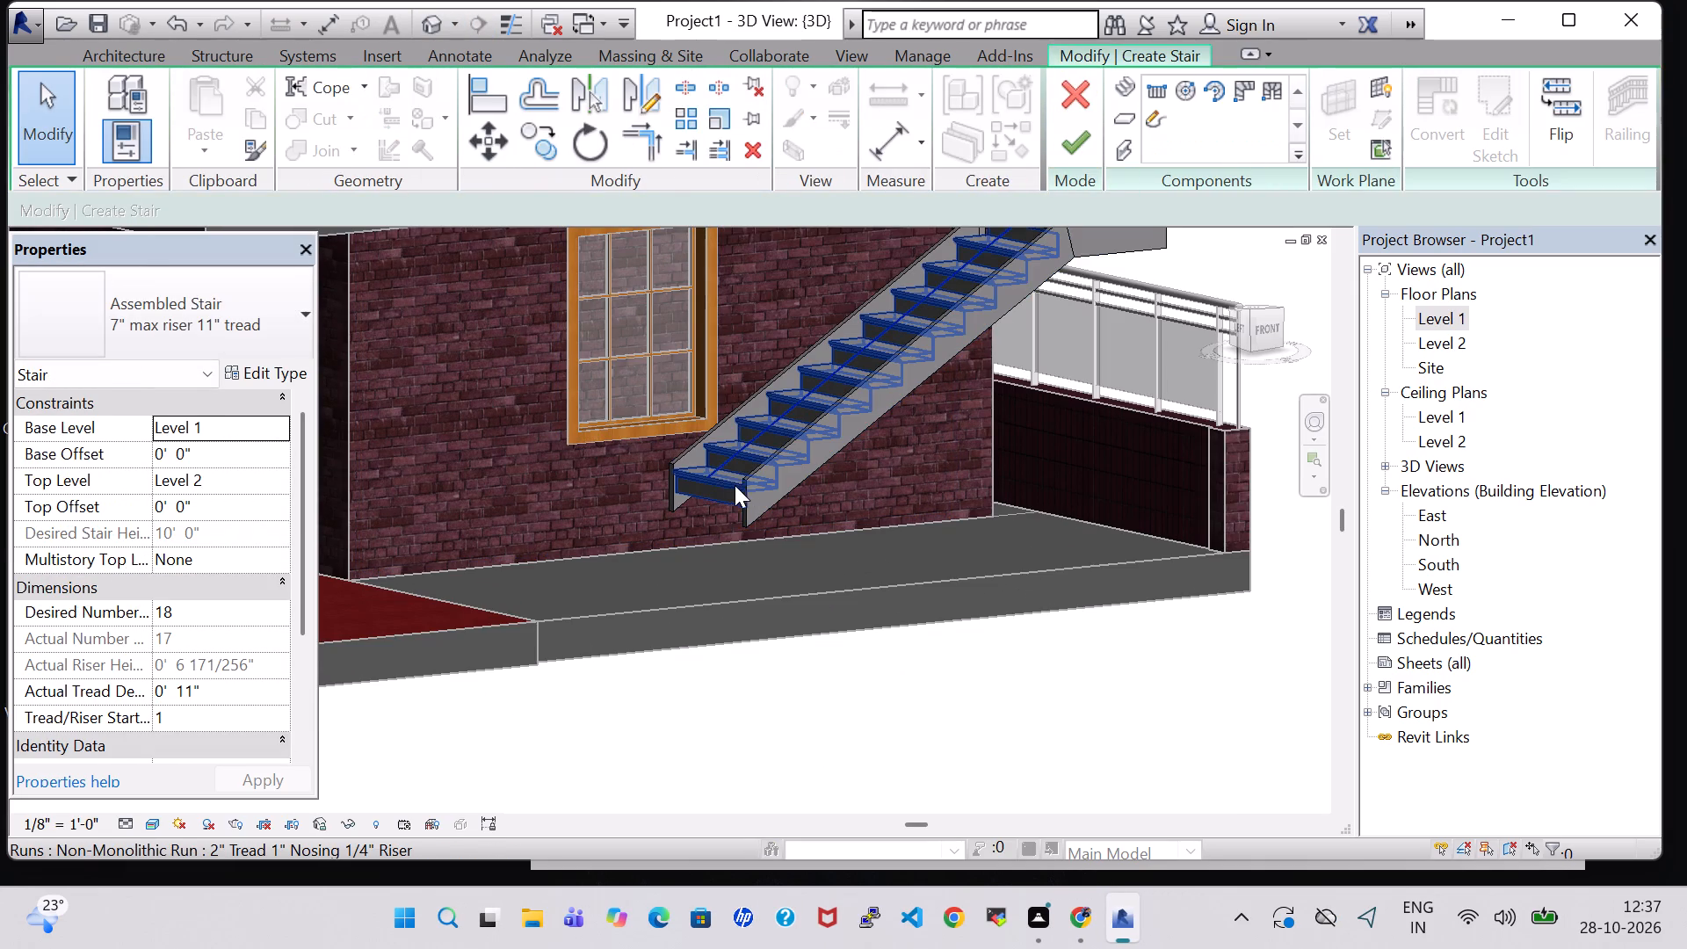
{"action": "left_click", "coordinate": [713, 474]}
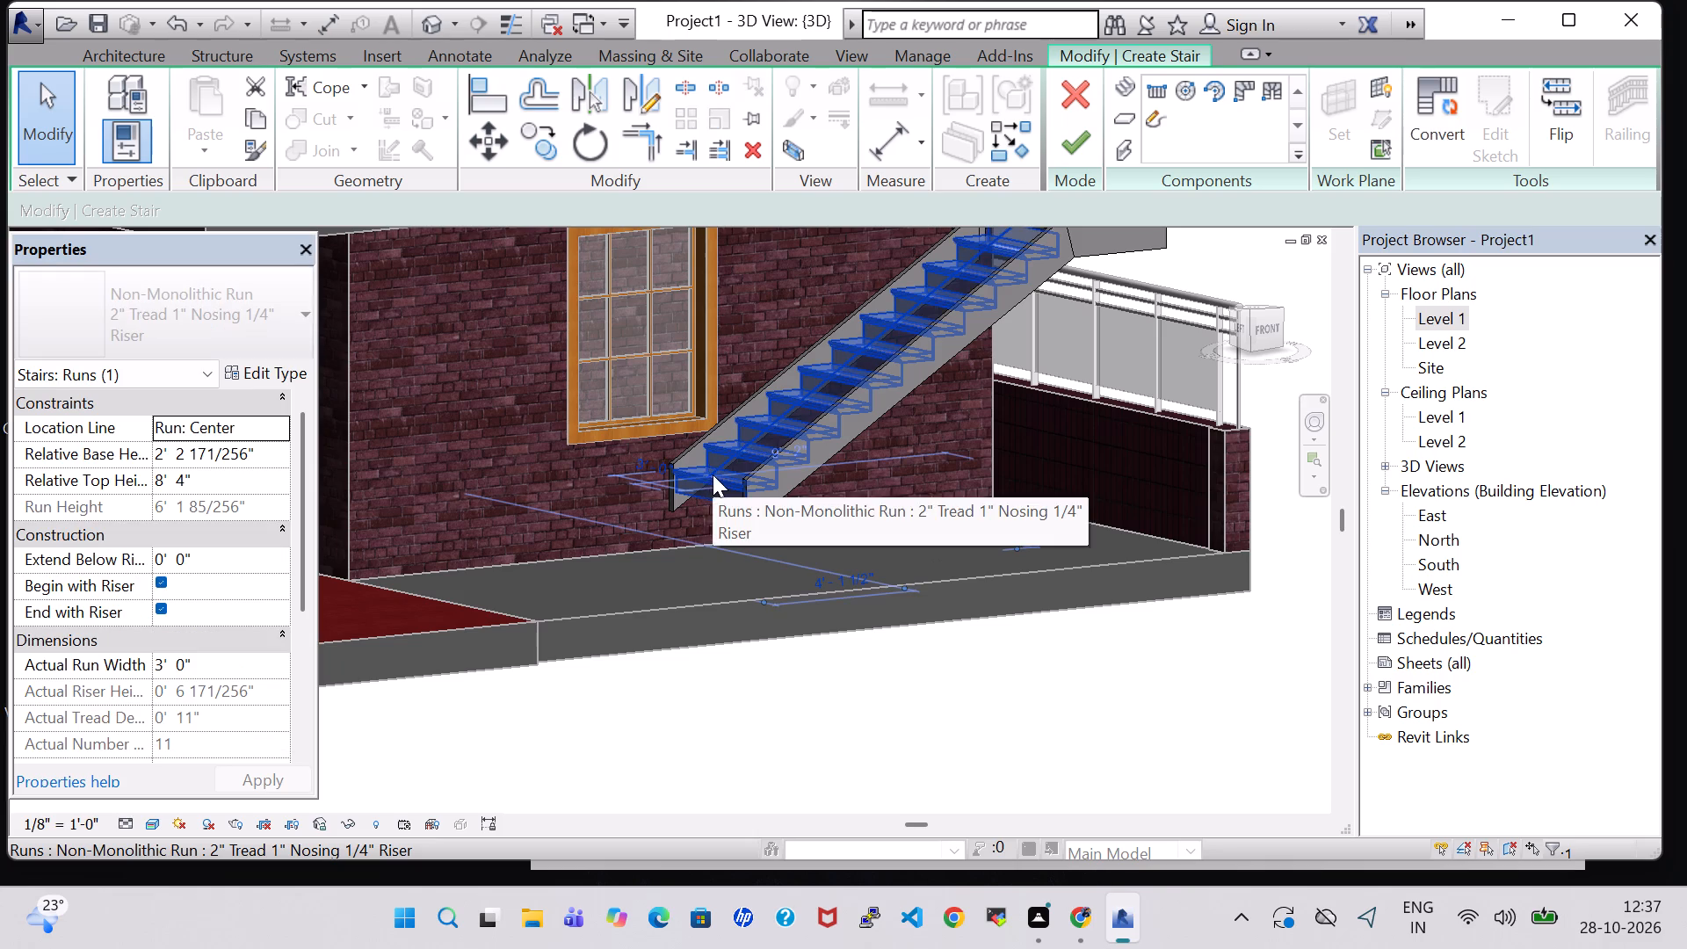
{"action": "left_click_drag", "start_coordinate": [711, 474], "coordinate": [669, 543]}
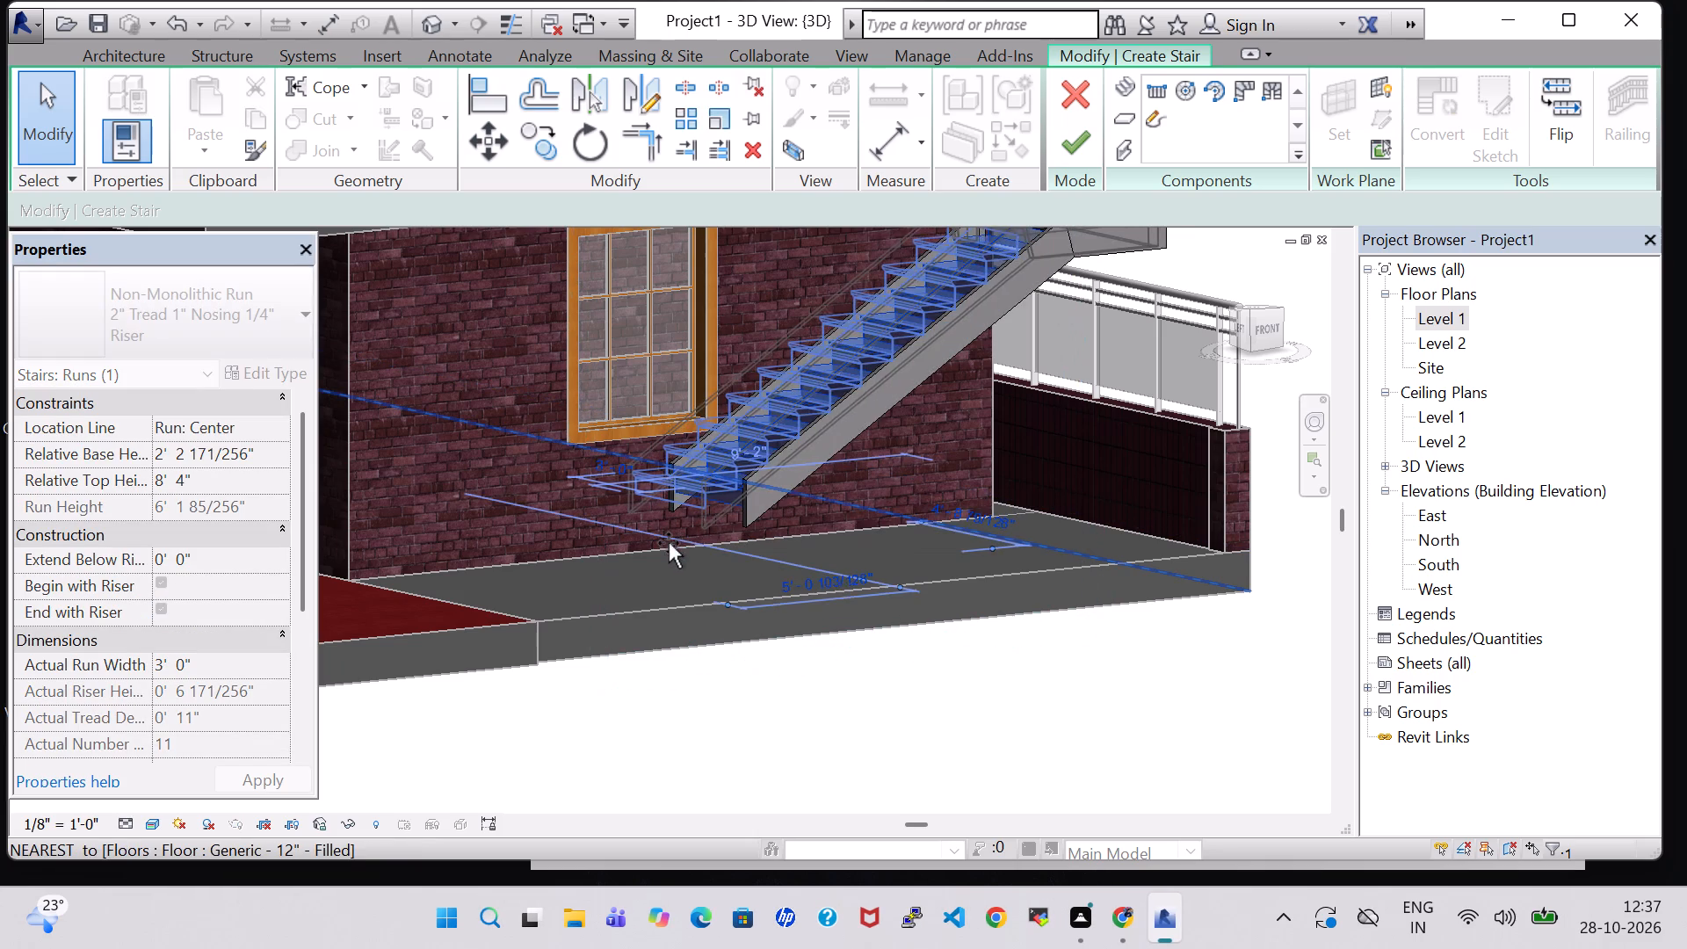
{"action": "left_click_drag", "start_coordinate": [669, 543], "coordinate": [672, 567]}
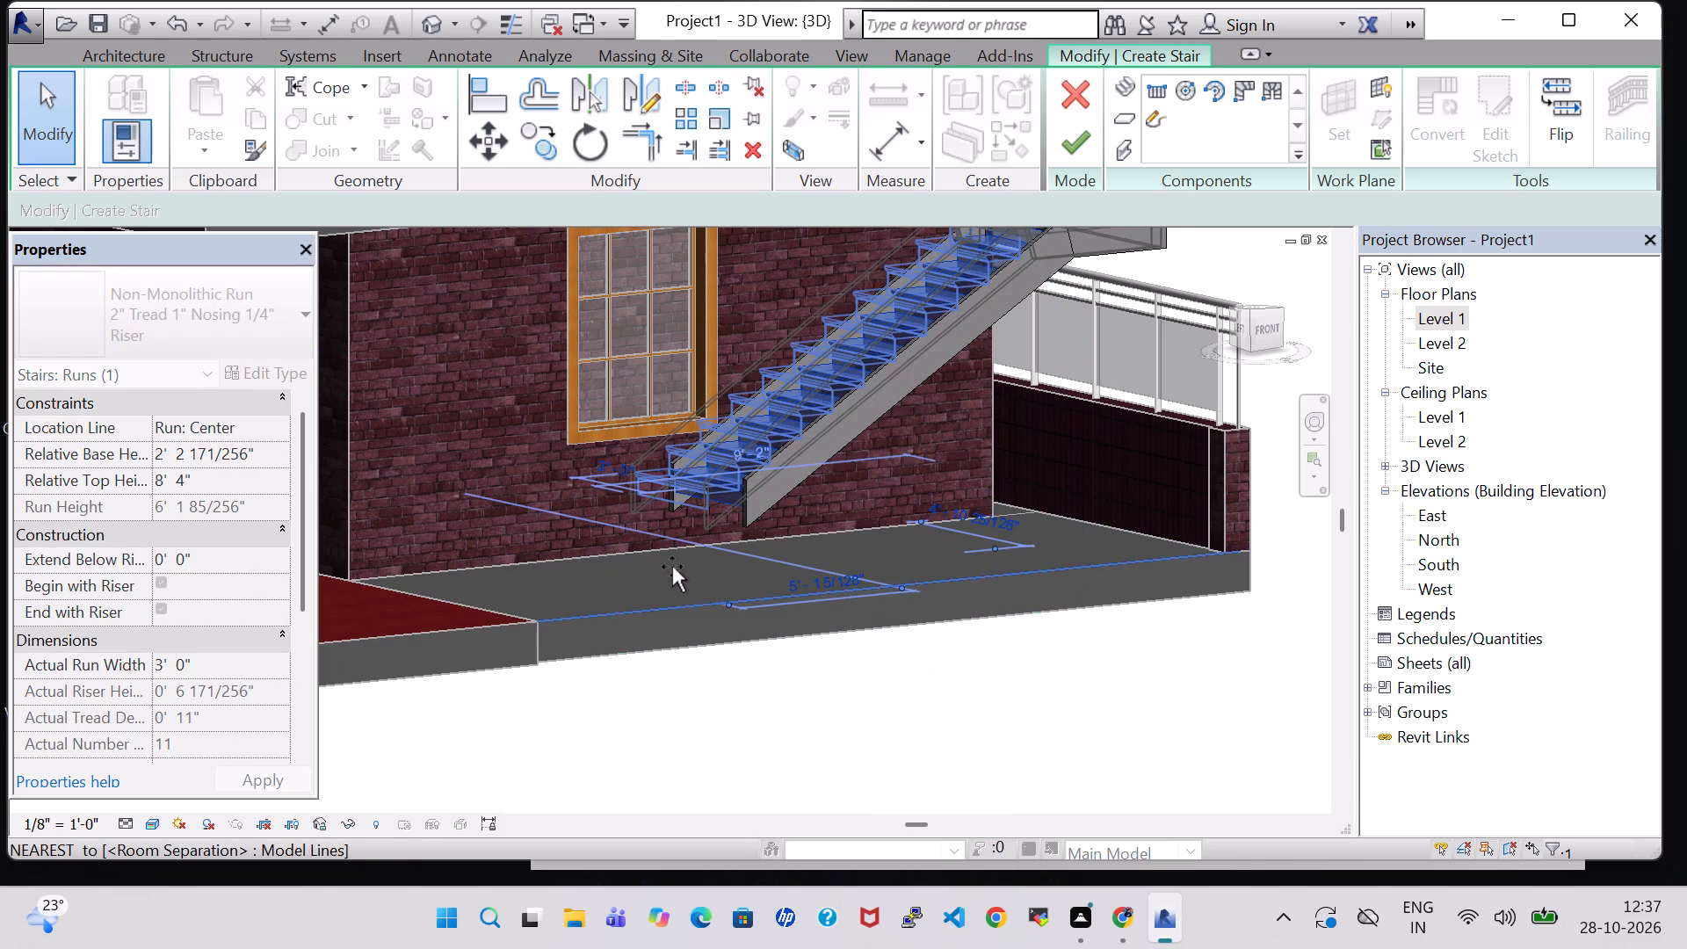
{"action": "left_click_drag", "start_coordinate": [672, 567], "coordinate": [674, 574]}
{"action": "left_click_drag", "start_coordinate": [684, 496], "coordinate": [706, 522]}
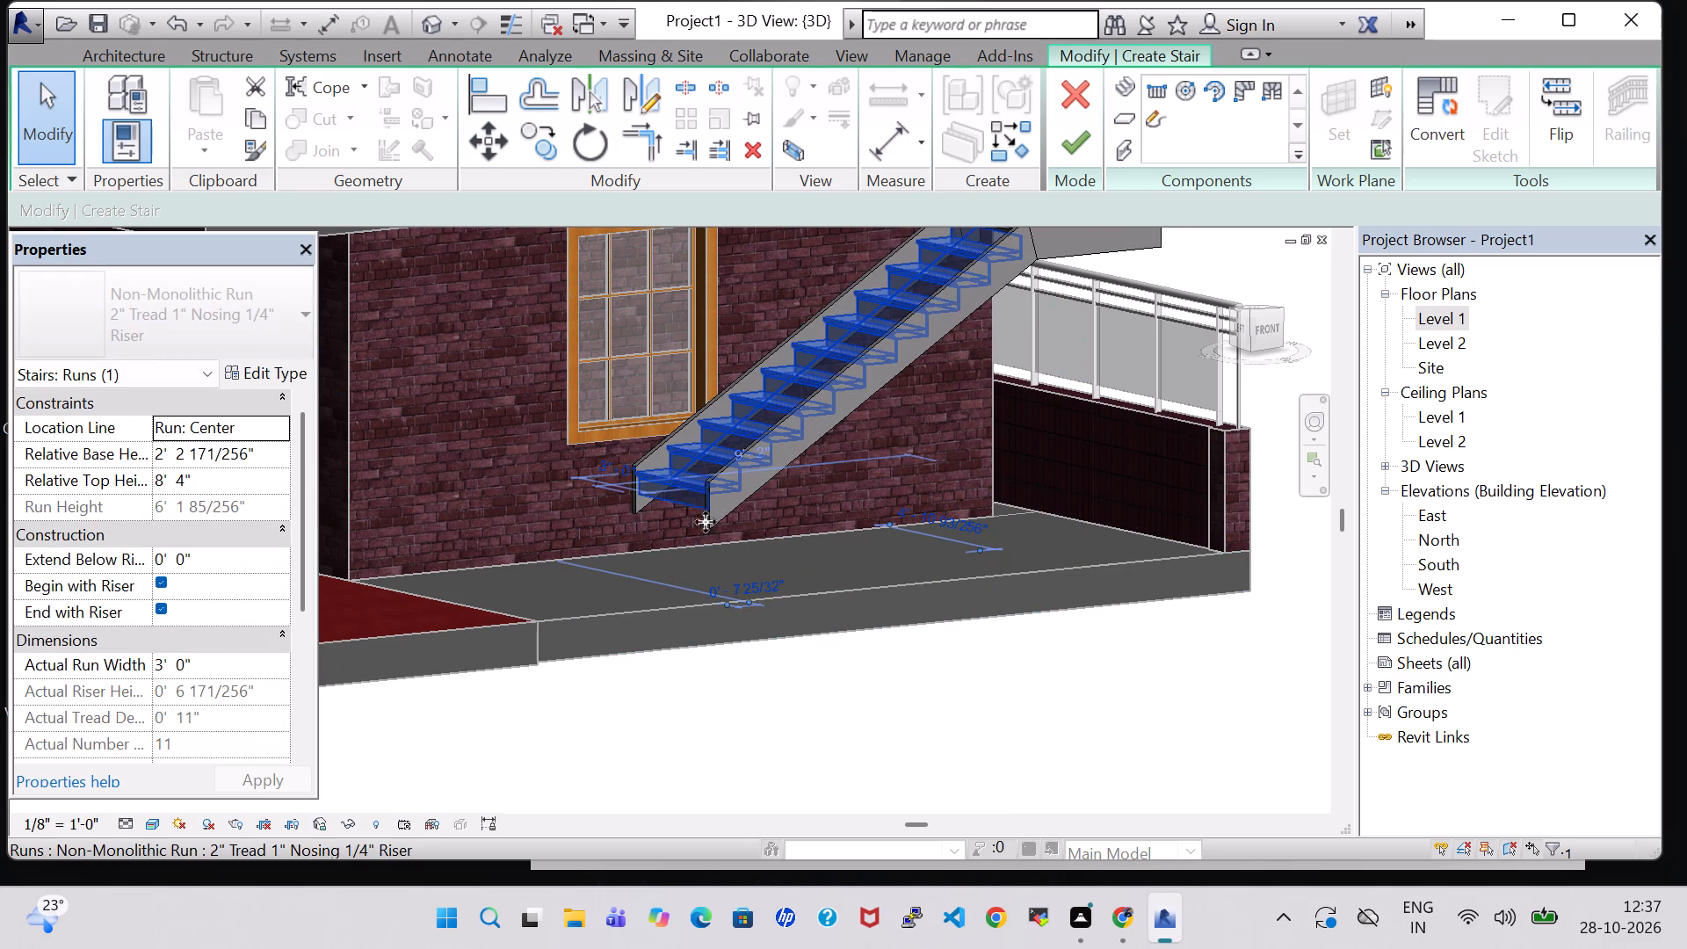
{"action": "left_click_drag", "start_coordinate": [706, 522], "coordinate": [750, 579]}
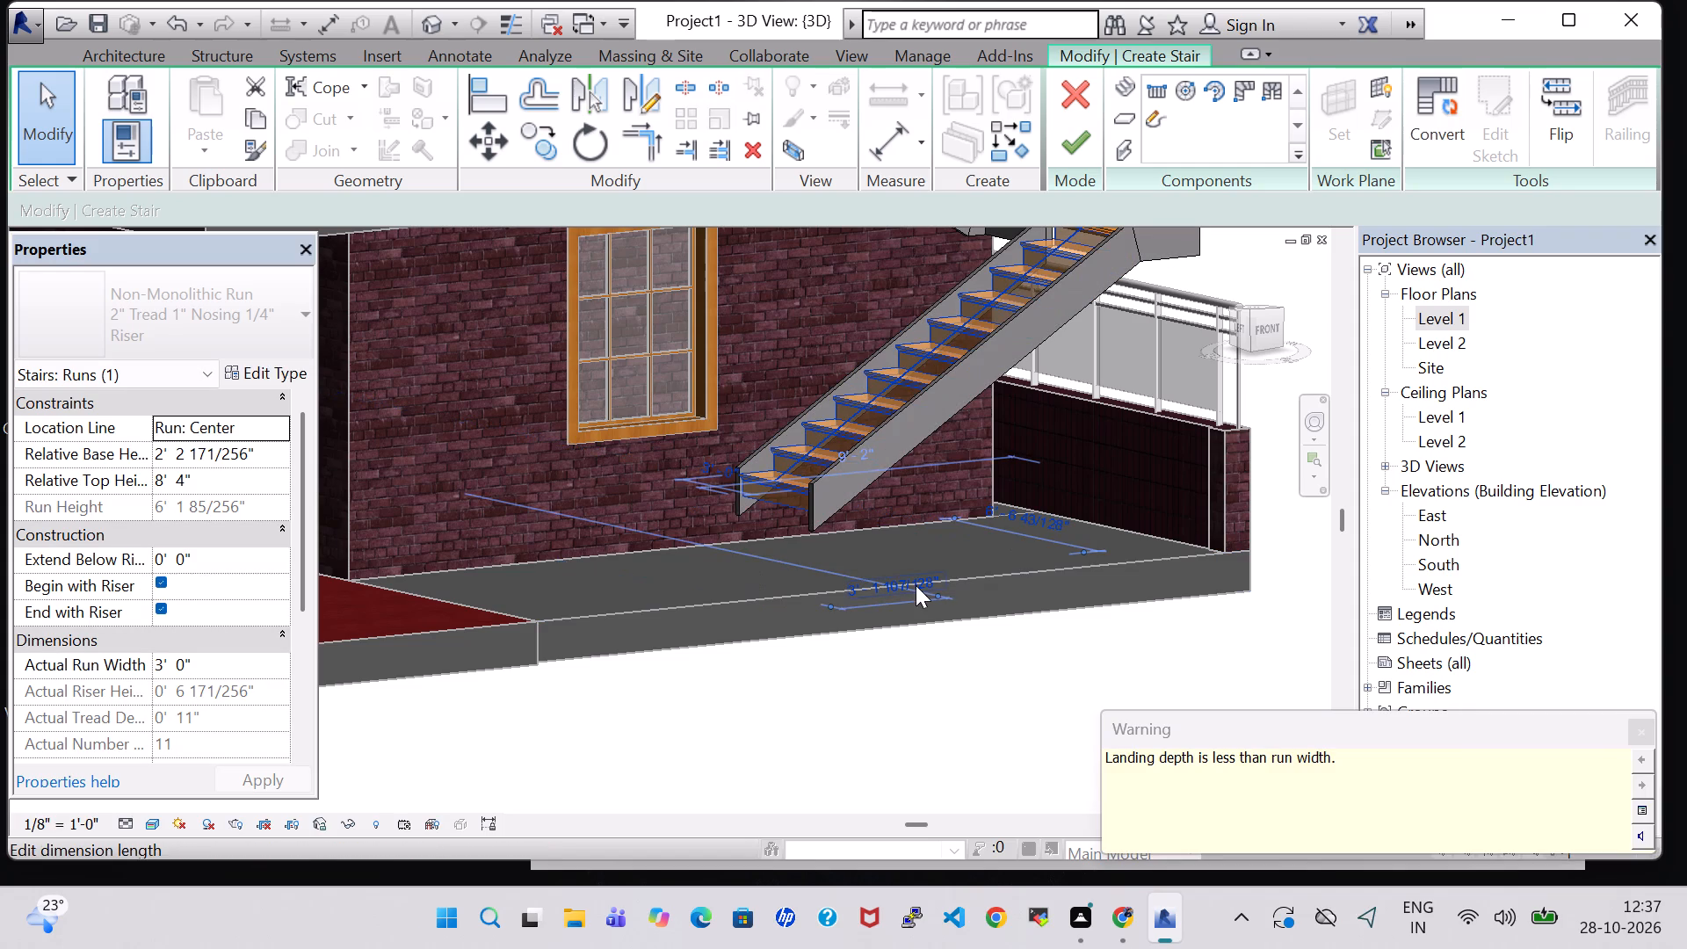
{"action": "key", "text": "ctrl+z"}
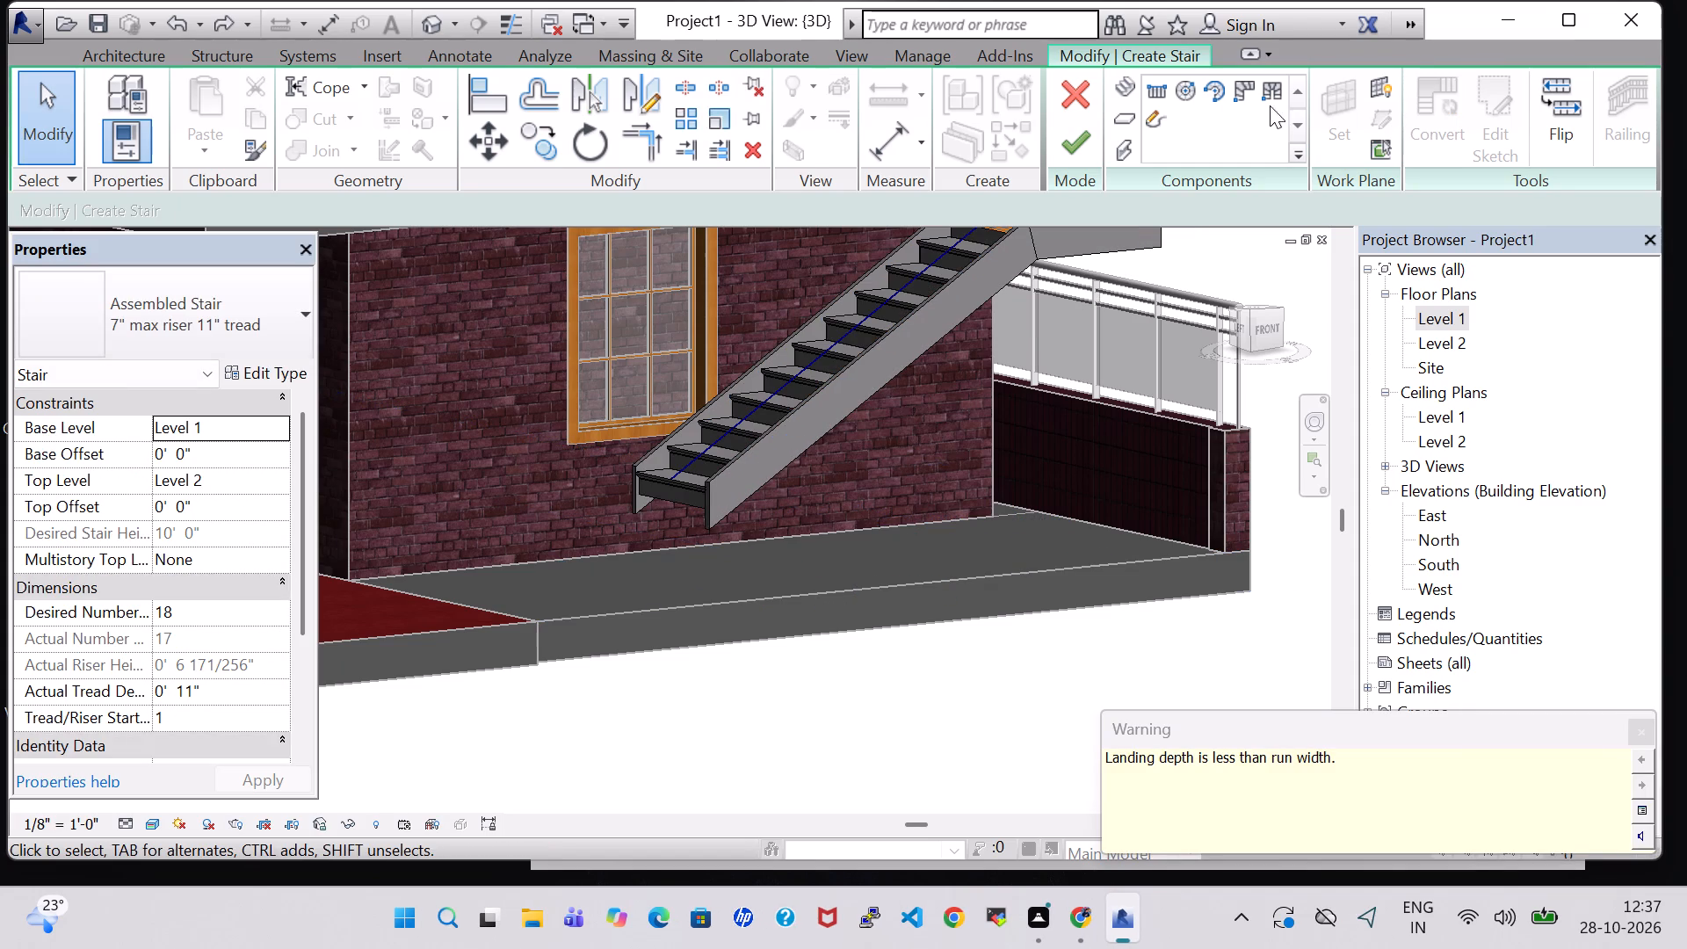
Extend the start of the stair's lower run towards the portico in the Level 1 plan, to about 11' 2", and finish the stair.
{"action": "double_click", "coordinate": [686, 467]}
{"action": "scroll", "coordinate": [694, 467], "scroll_direction": "up", "scroll_amount": 7}
{"action": "double_click", "coordinate": [1459, 314]}
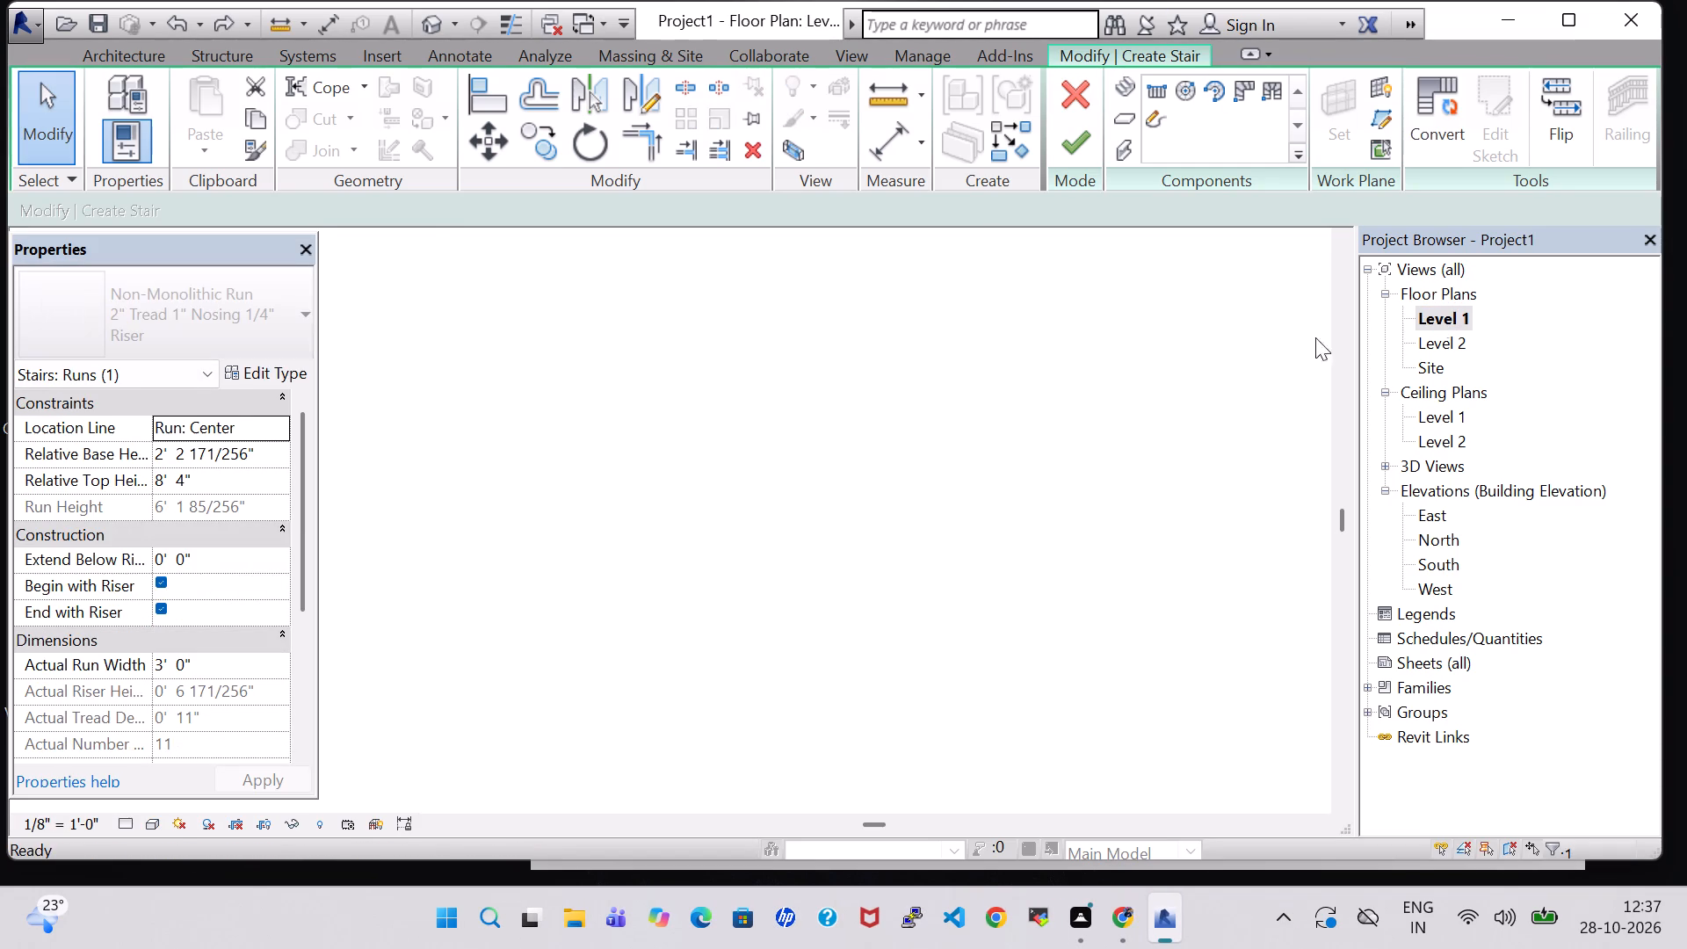
{"action": "scroll", "coordinate": [697, 566], "scroll_direction": "down", "scroll_amount": 2}
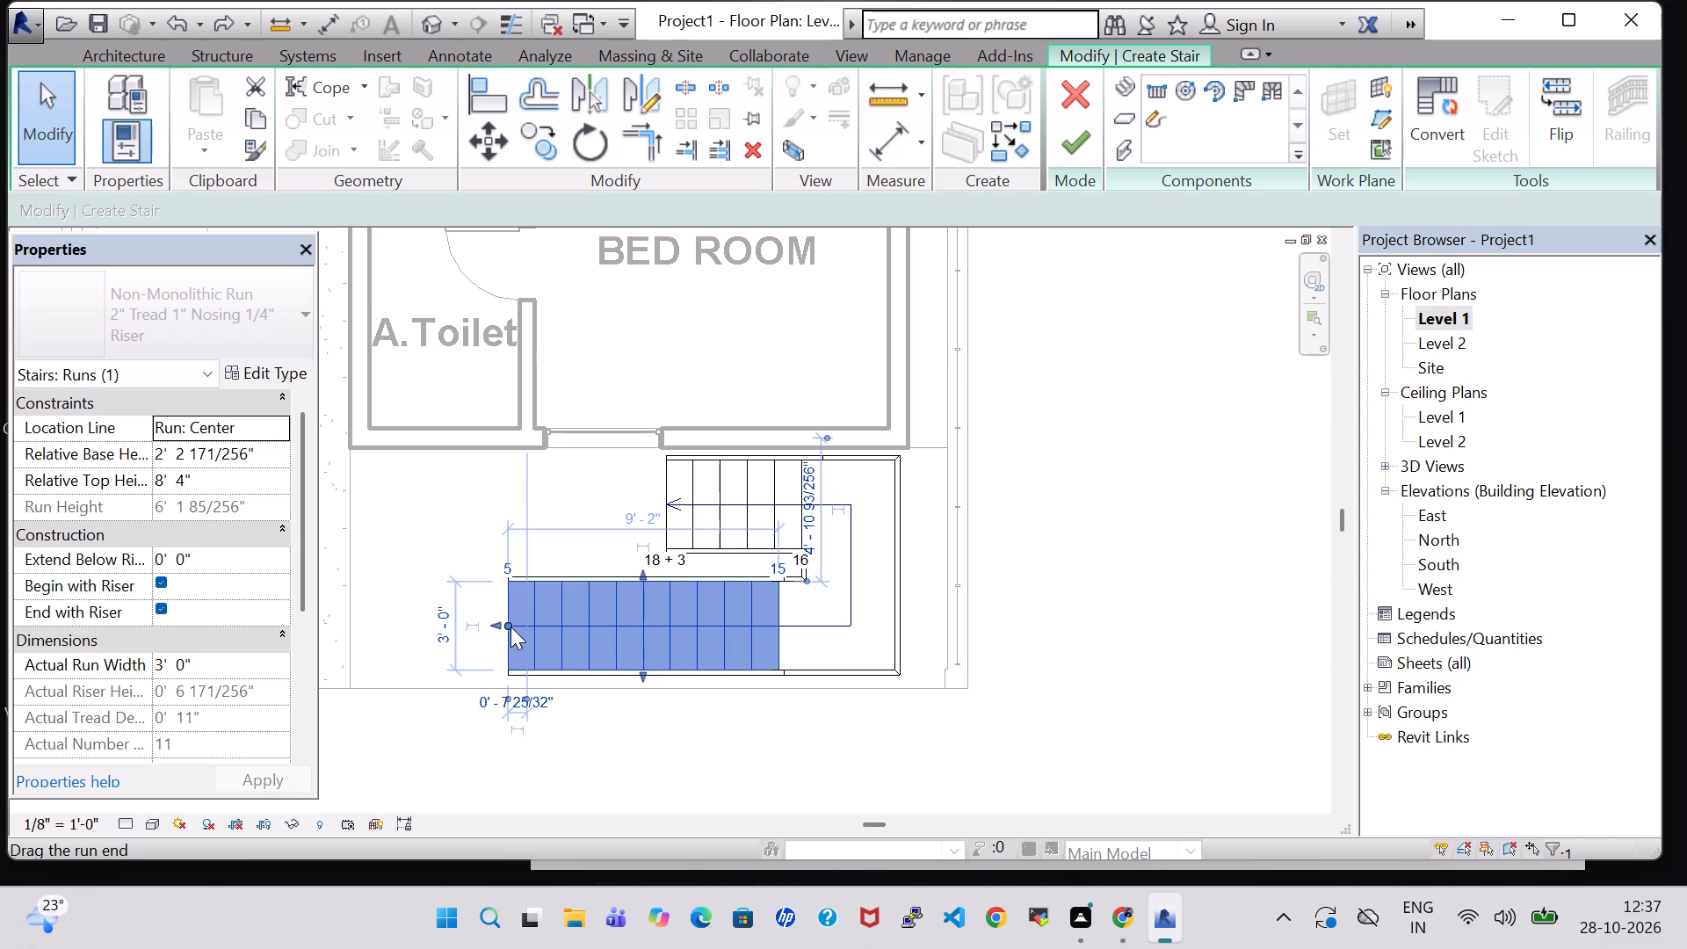
{"action": "left_click_drag", "start_coordinate": [507, 627], "coordinate": [450, 631]}
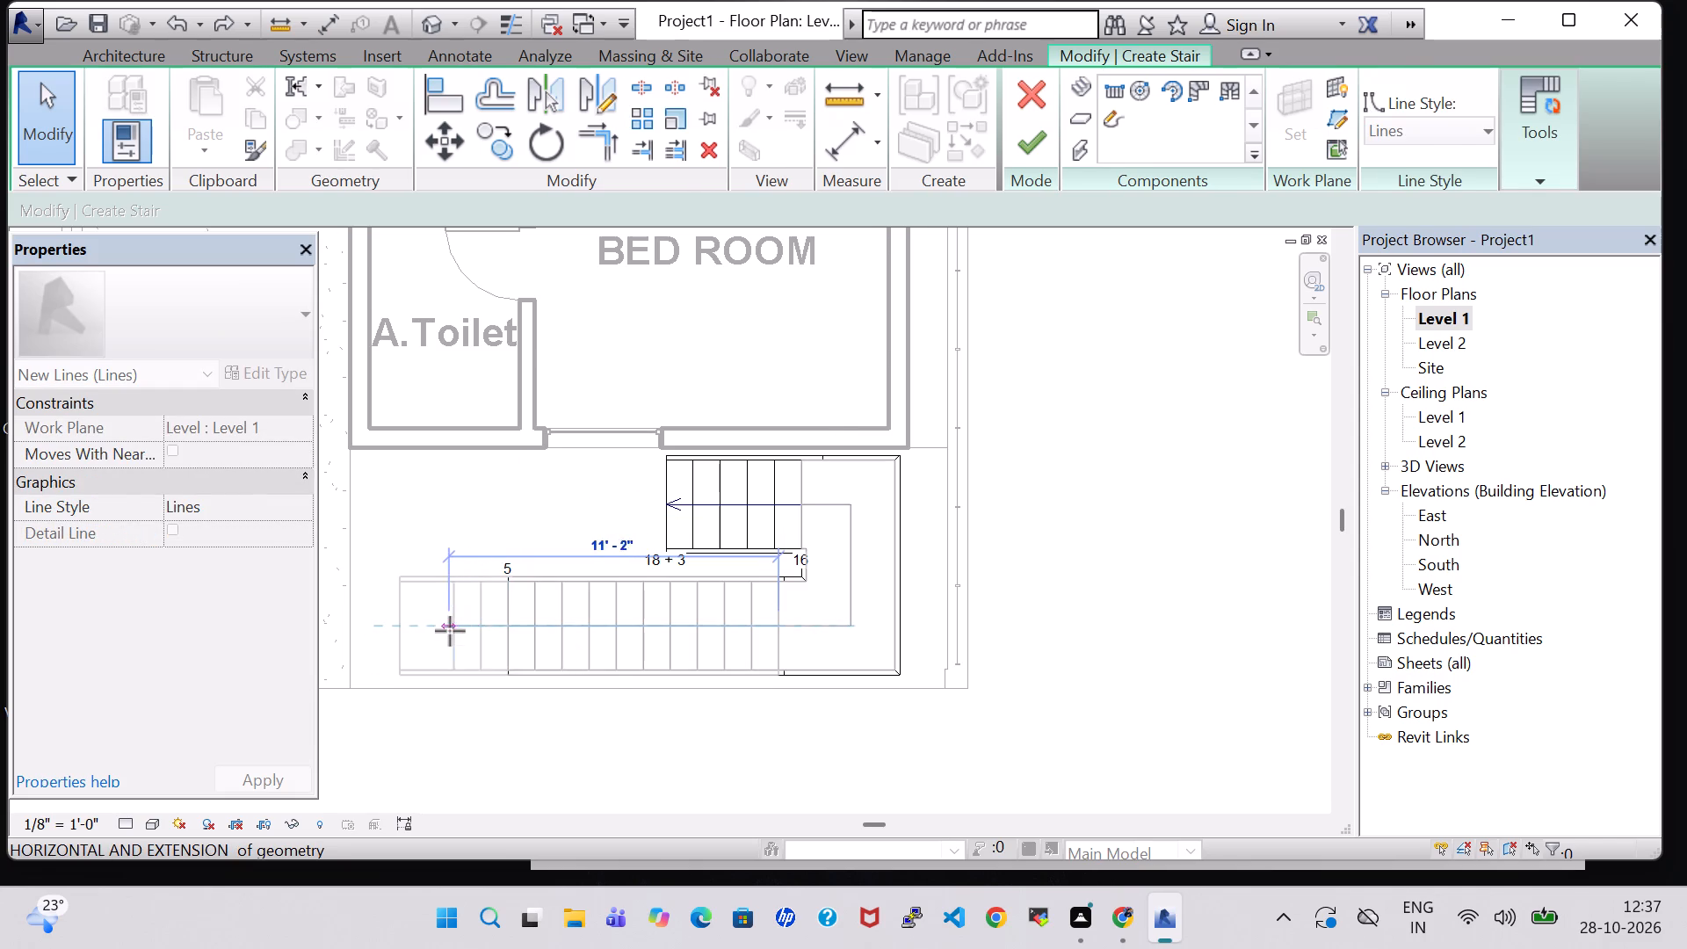
{"action": "left_click", "coordinate": [1074, 149]}
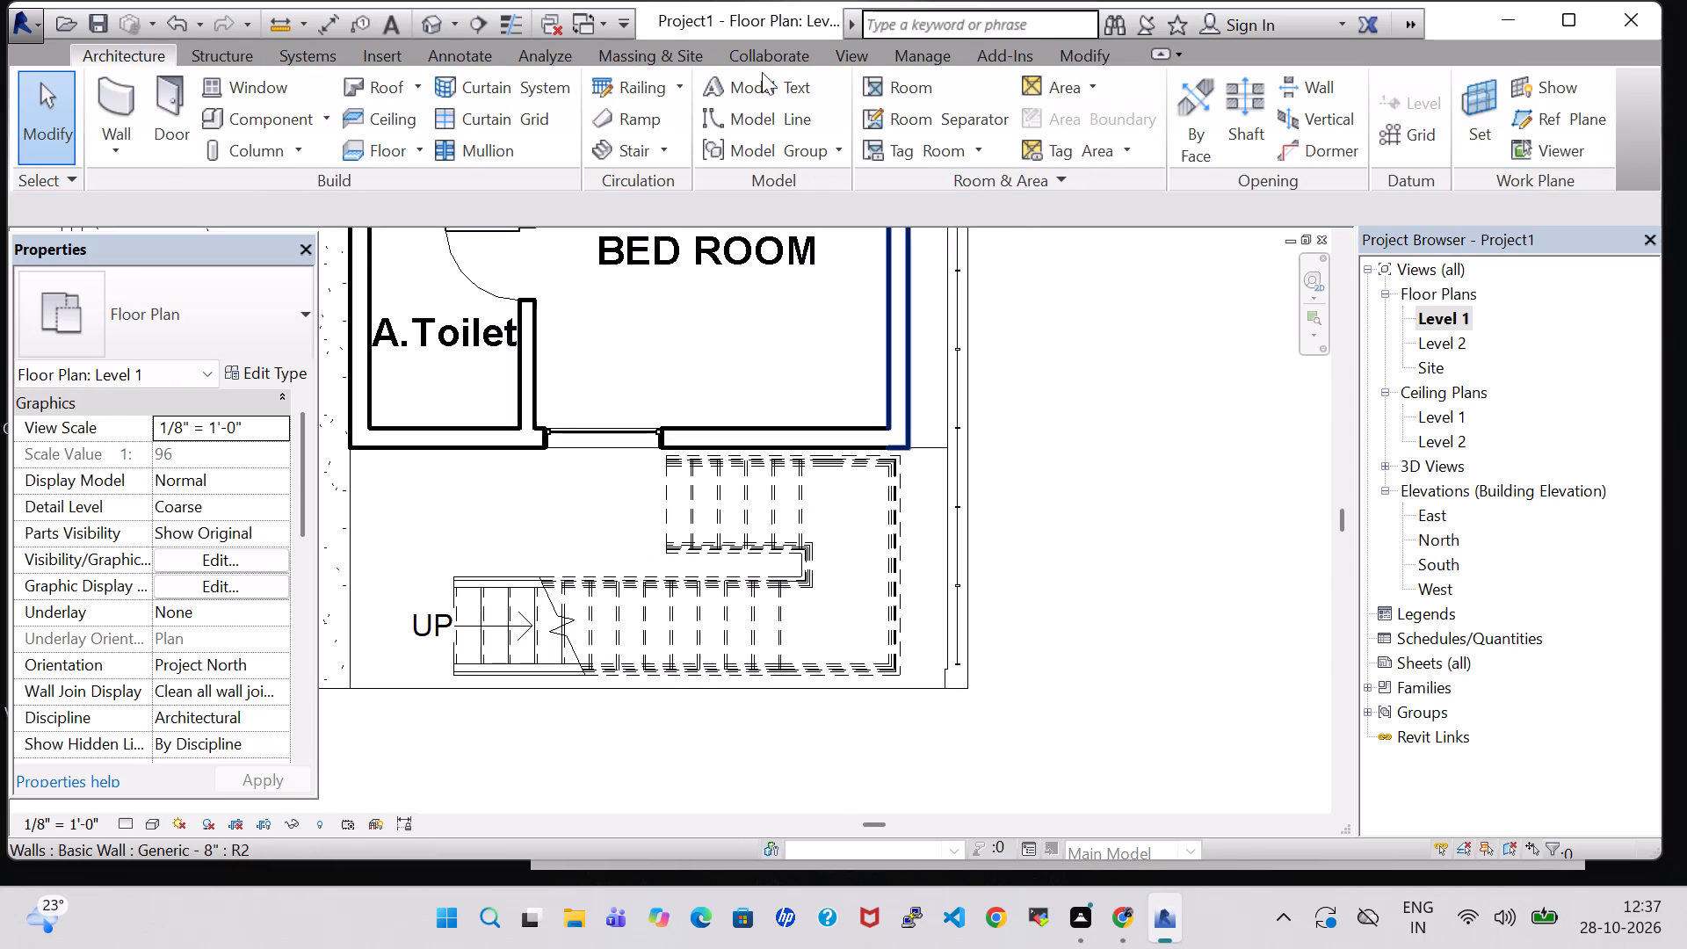
Examine the extended lower flight and its foot above the front slab from several angles in the 3D view.
{"action": "left_click", "coordinate": [445, 21]}
{"action": "scroll", "coordinate": [812, 450], "scroll_direction": "down", "scroll_amount": 4}
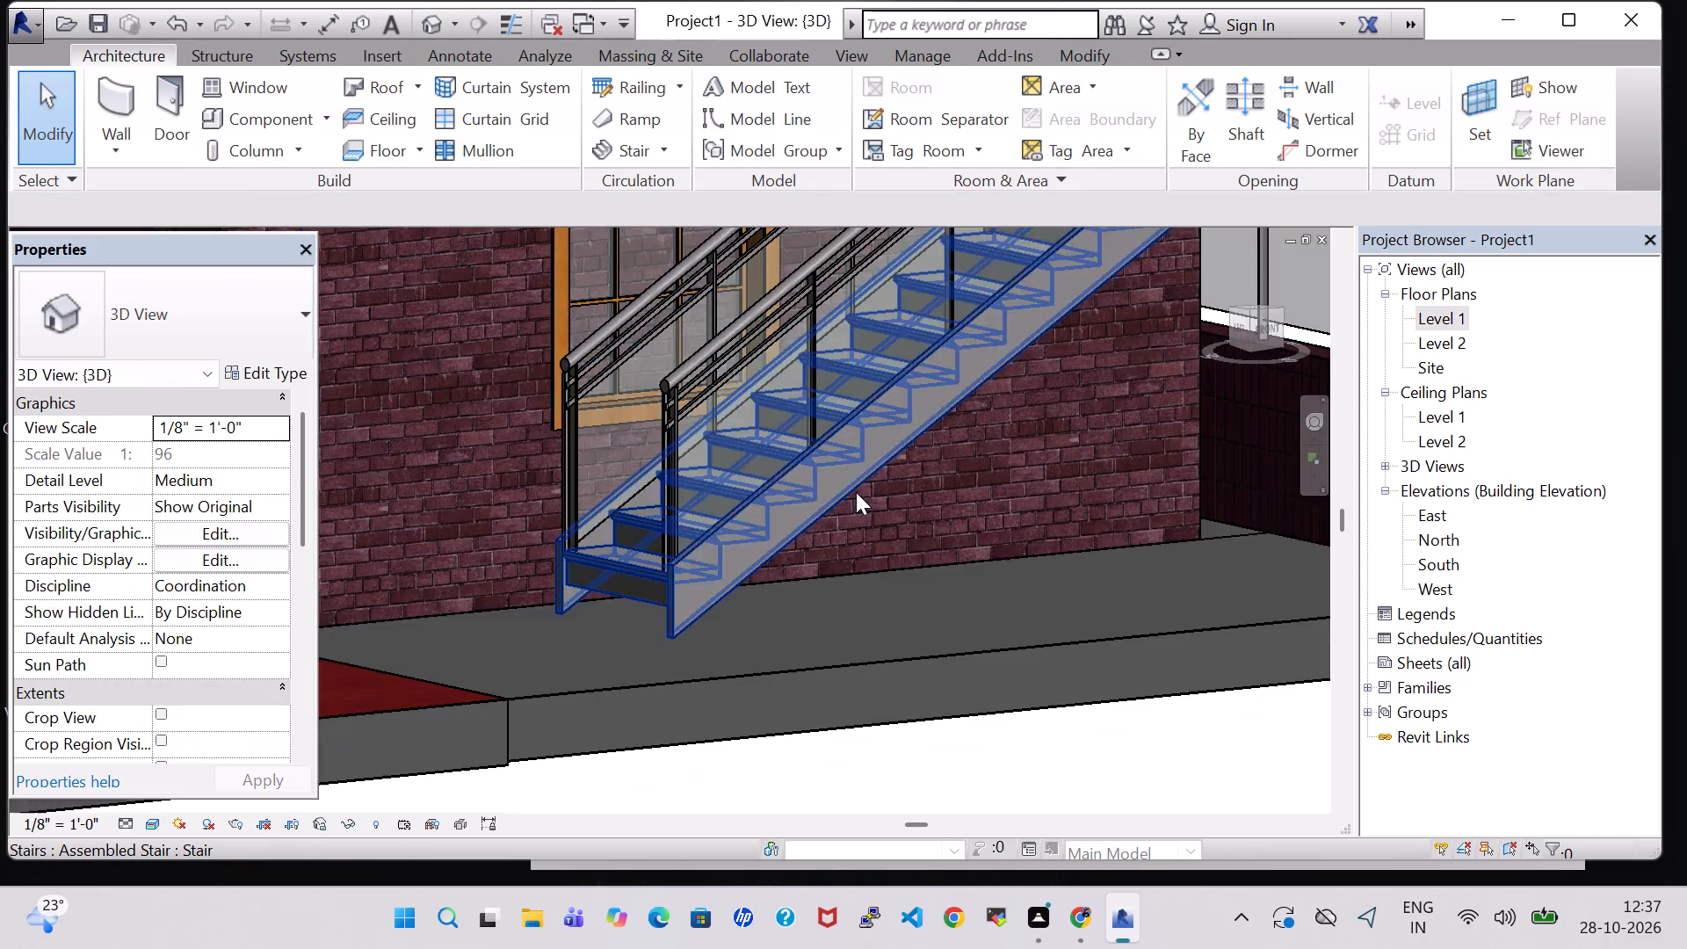
{"action": "scroll", "coordinate": [994, 537], "scroll_direction": "down", "scroll_amount": 4}
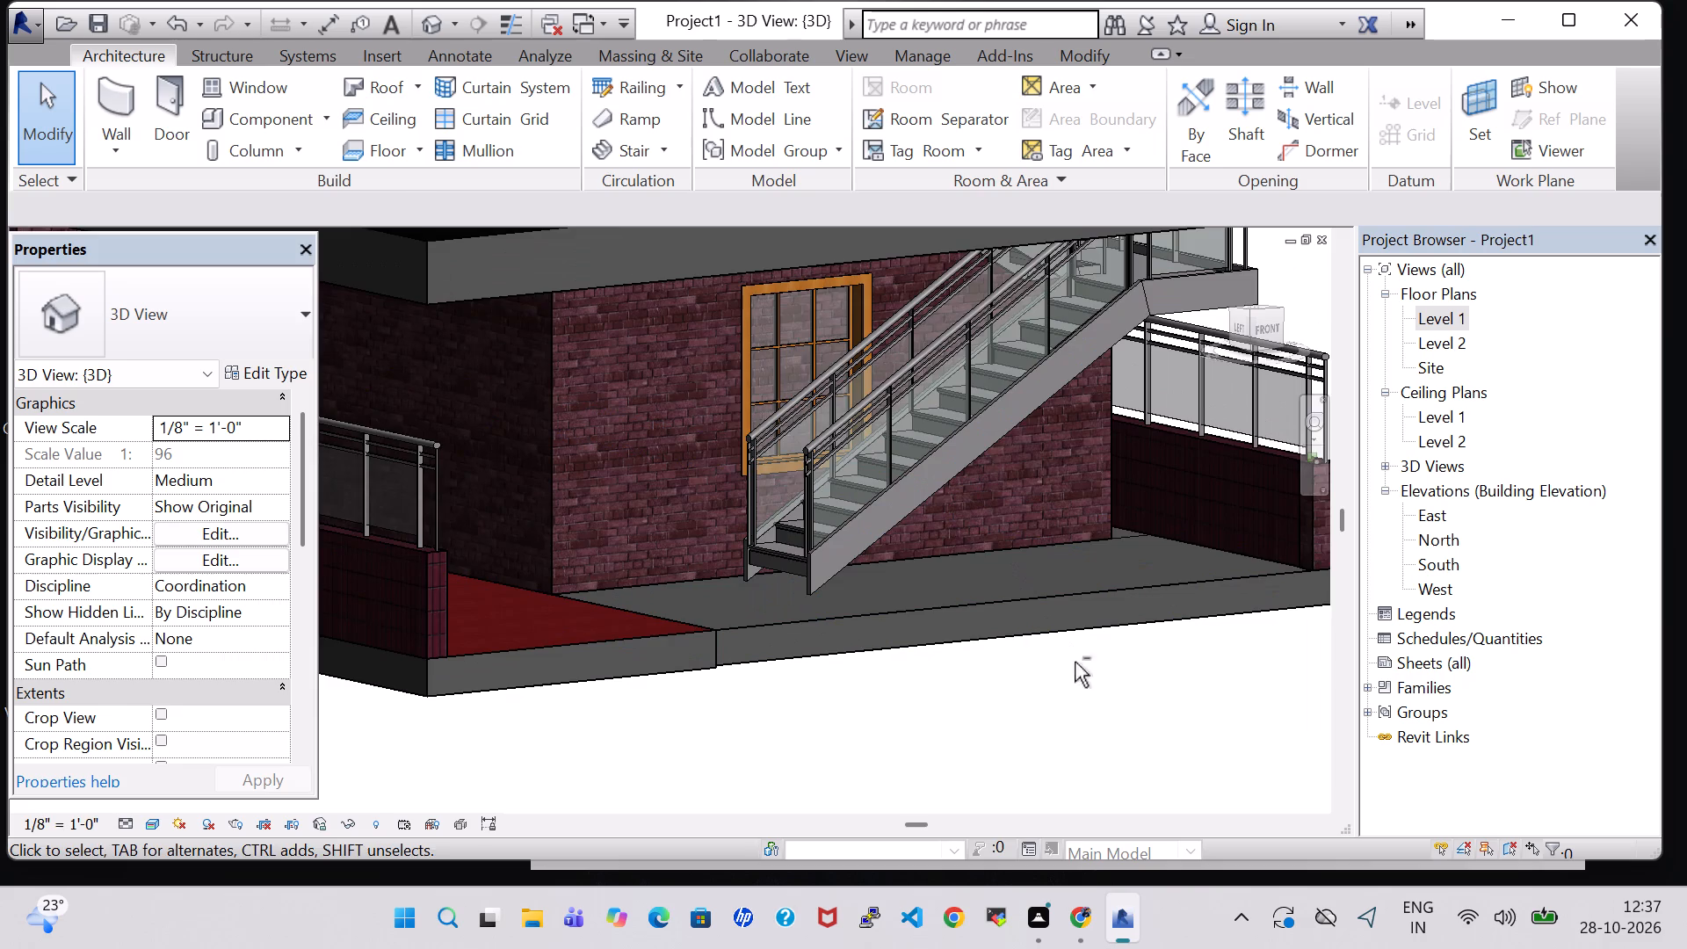
{"action": "middle_click_drag", "start_coordinate": [1075, 662], "coordinate": [1047, 666], "text": "shift"}
{"action": "middle_click_drag", "start_coordinate": [753, 664], "coordinate": [854, 669], "text": "shift"}
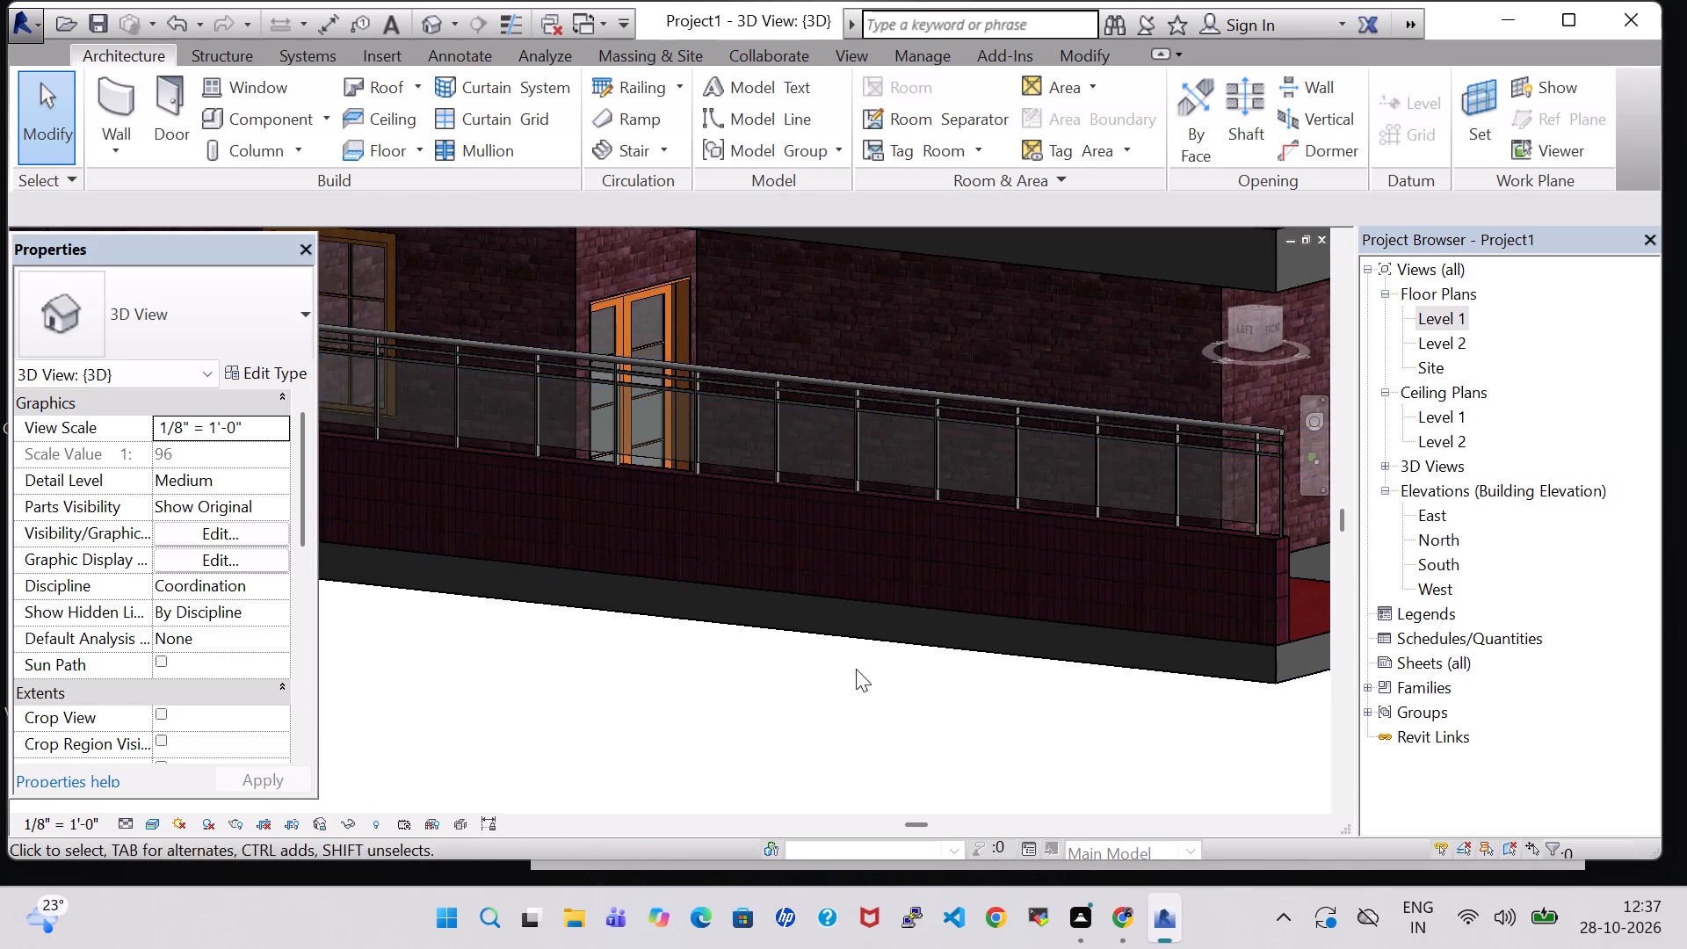
{"action": "middle_click_drag", "start_coordinate": [856, 669], "coordinate": [358, 677]}
{"action": "middle_click_drag", "start_coordinate": [948, 663], "coordinate": [1007, 666], "text": "shift"}
{"action": "scroll", "coordinate": [1007, 666], "scroll_direction": "down", "scroll_amount": 1, "text": "shift"}
{"action": "middle_click_drag", "start_coordinate": [1007, 666], "coordinate": [595, 666]}
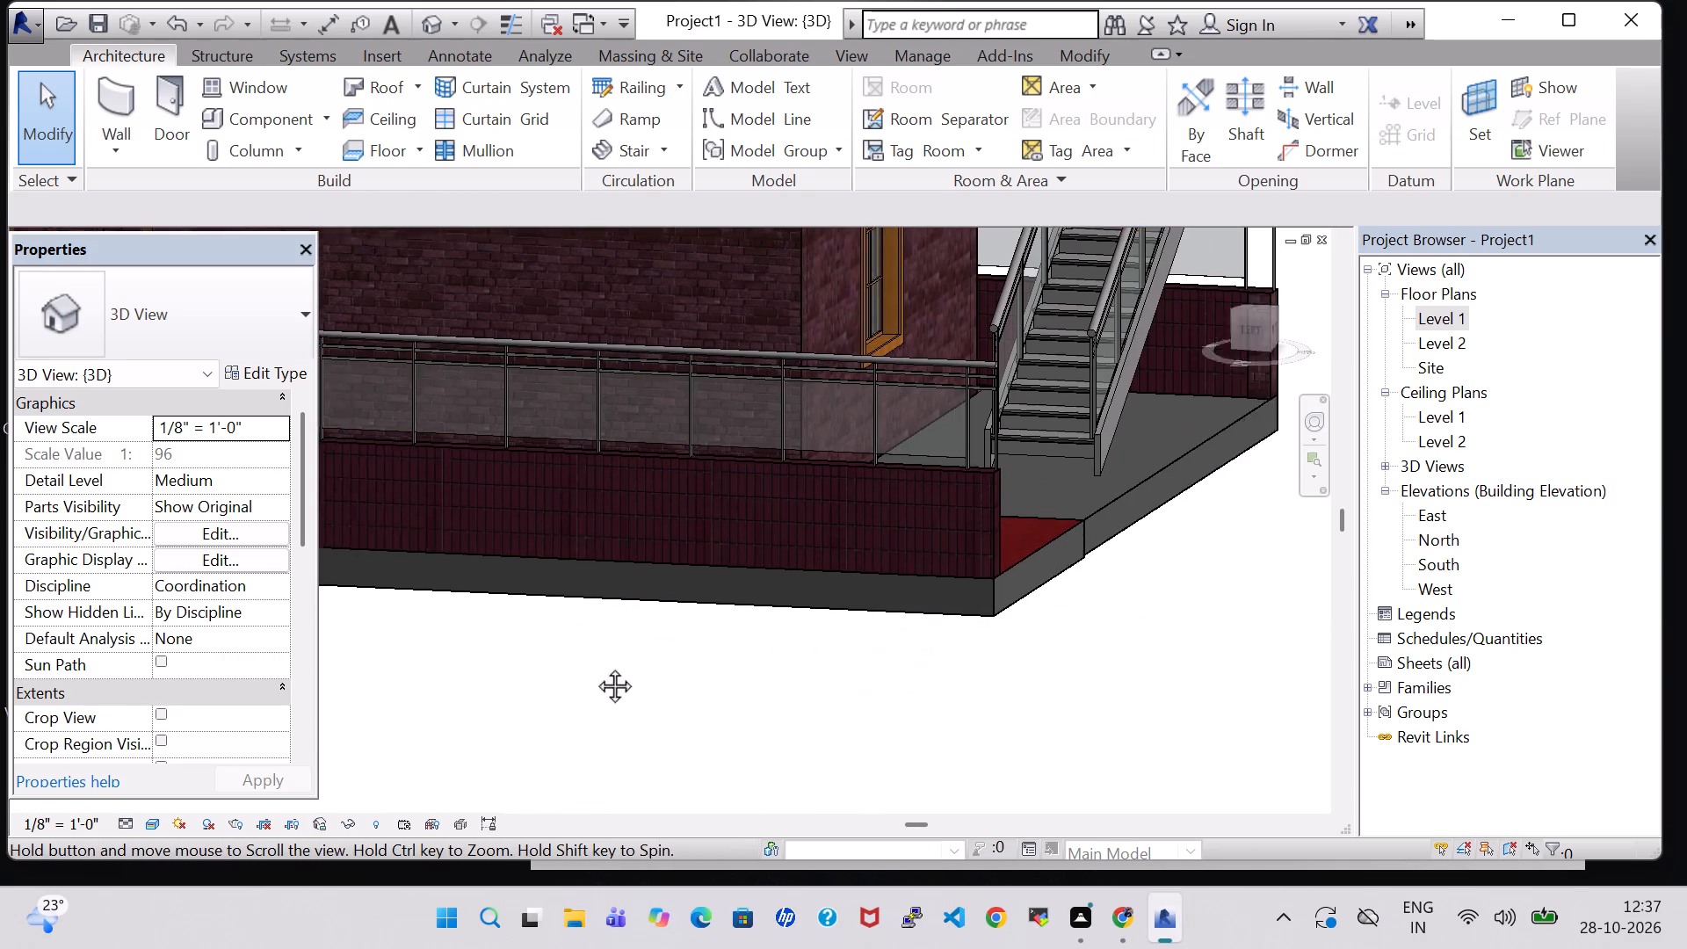
{"action": "middle_click_drag", "start_coordinate": [595, 666], "coordinate": [518, 664]}
{"action": "middle_click_drag", "start_coordinate": [532, 661], "coordinate": [453, 661]}
{"action": "scroll", "coordinate": [1086, 442], "scroll_direction": "down", "scroll_amount": 3}
{"action": "middle_click_drag", "start_coordinate": [1083, 452], "coordinate": [1071, 455], "text": "shift"}
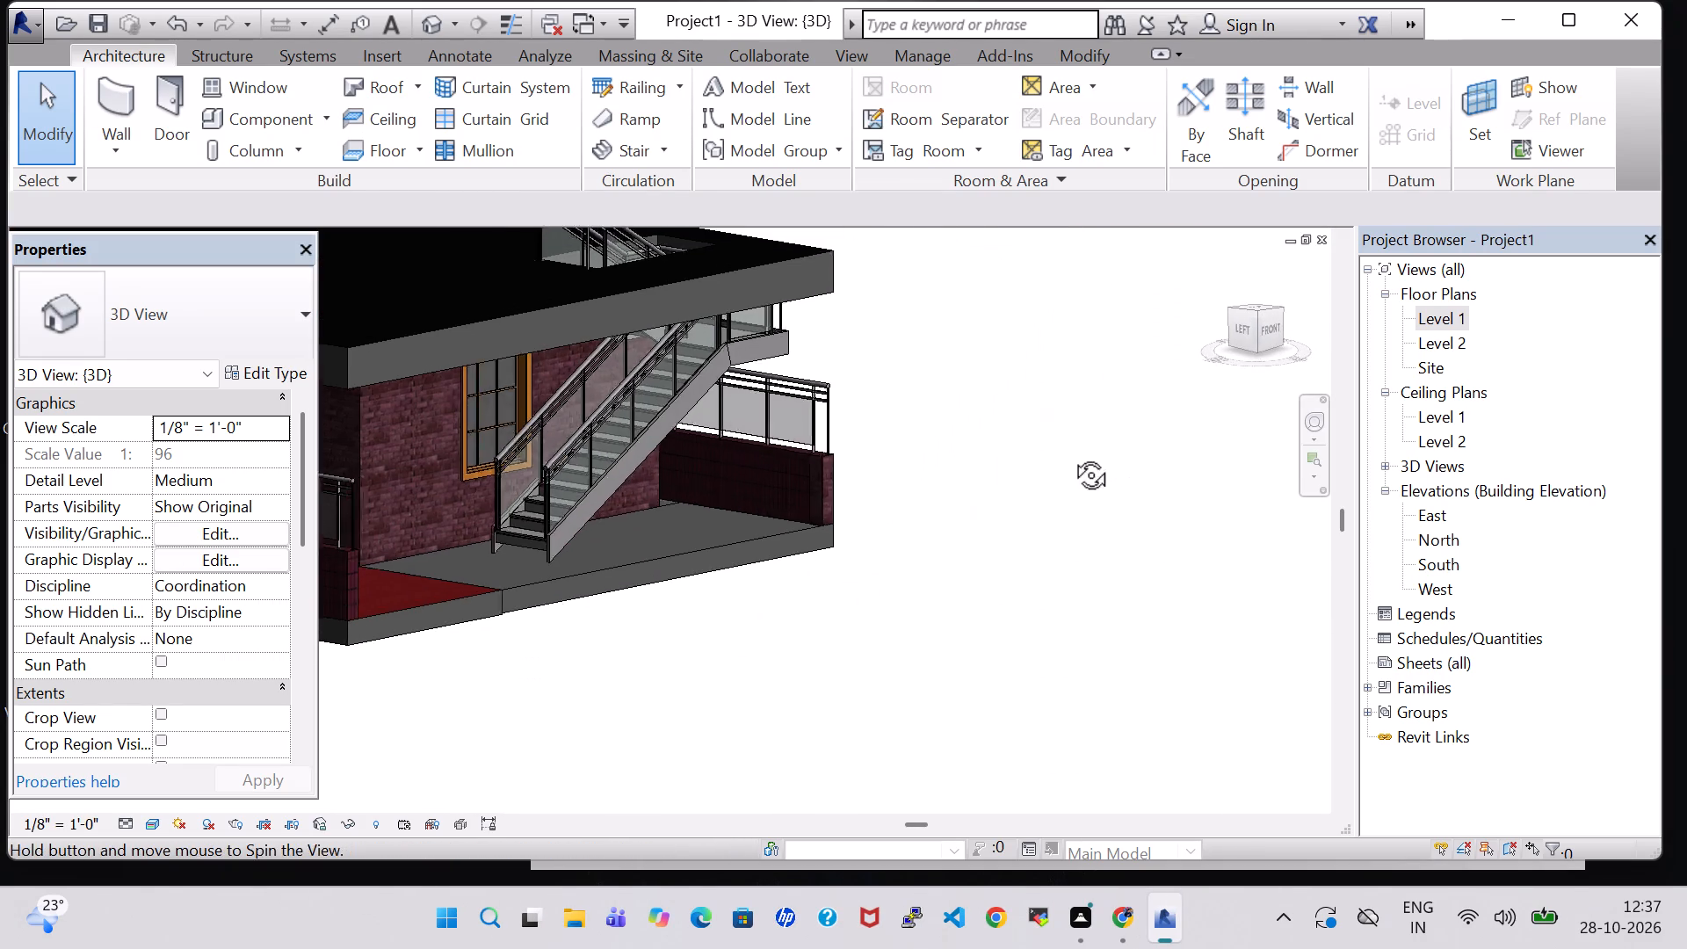
{"action": "middle_click_drag", "start_coordinate": [1071, 455], "coordinate": [1053, 460], "text": "shift"}
{"action": "middle_click_drag", "start_coordinate": [990, 448], "coordinate": [1368, 448]}
{"action": "middle_click_drag", "start_coordinate": [1220, 540], "coordinate": [1169, 553]}
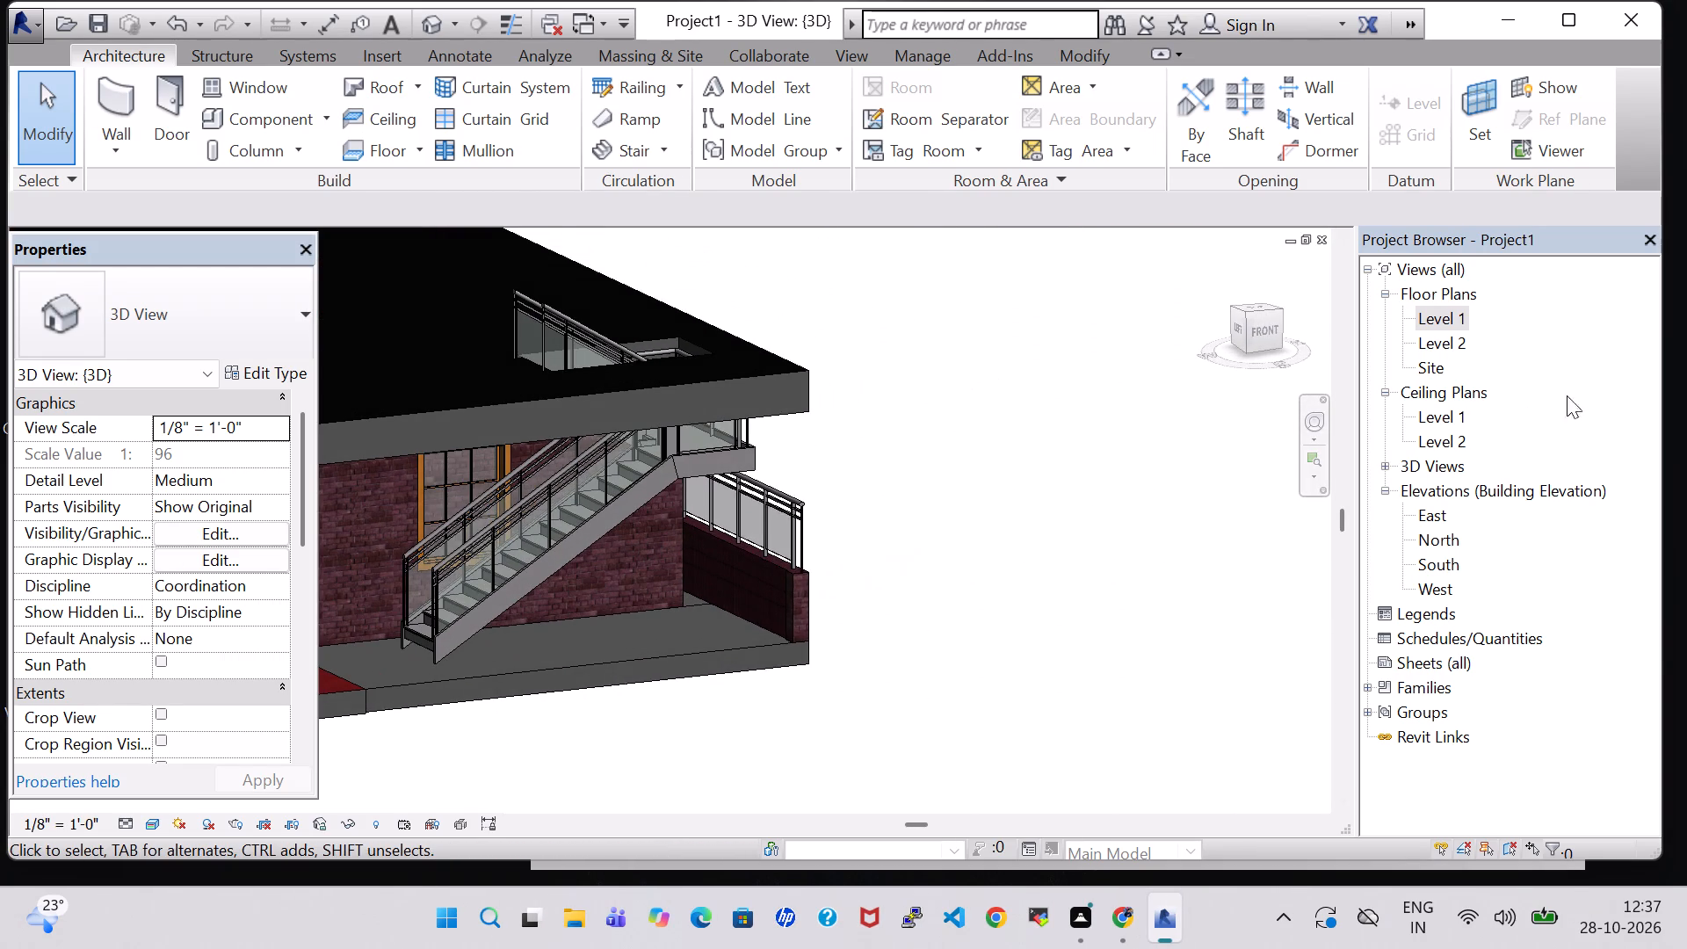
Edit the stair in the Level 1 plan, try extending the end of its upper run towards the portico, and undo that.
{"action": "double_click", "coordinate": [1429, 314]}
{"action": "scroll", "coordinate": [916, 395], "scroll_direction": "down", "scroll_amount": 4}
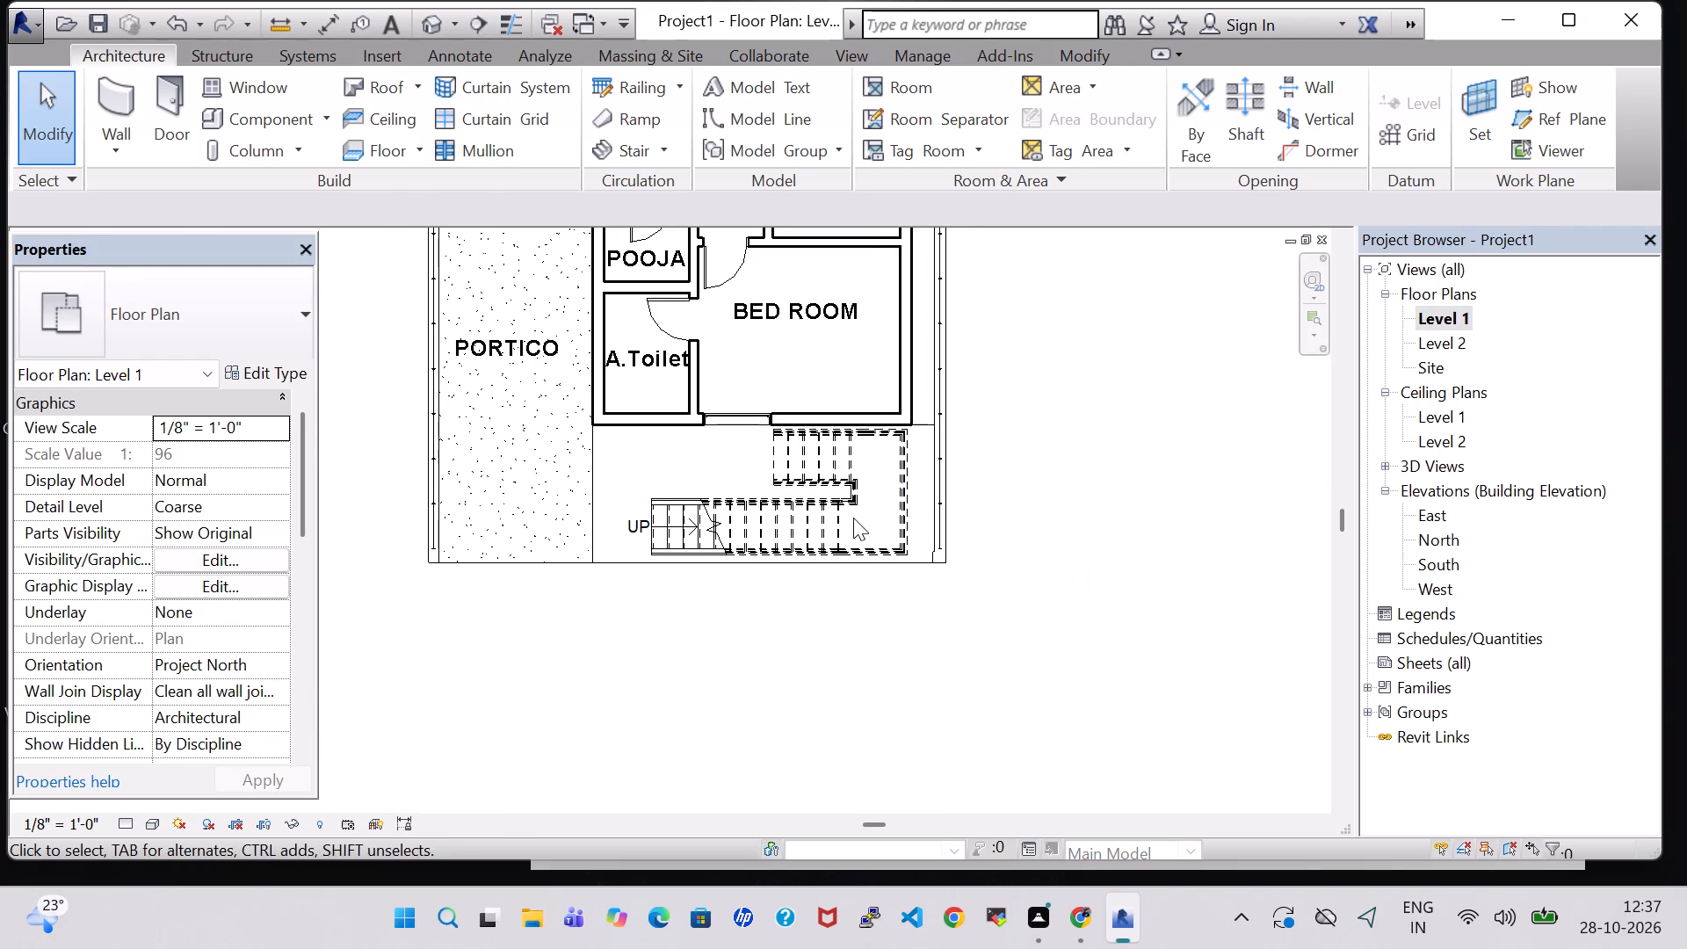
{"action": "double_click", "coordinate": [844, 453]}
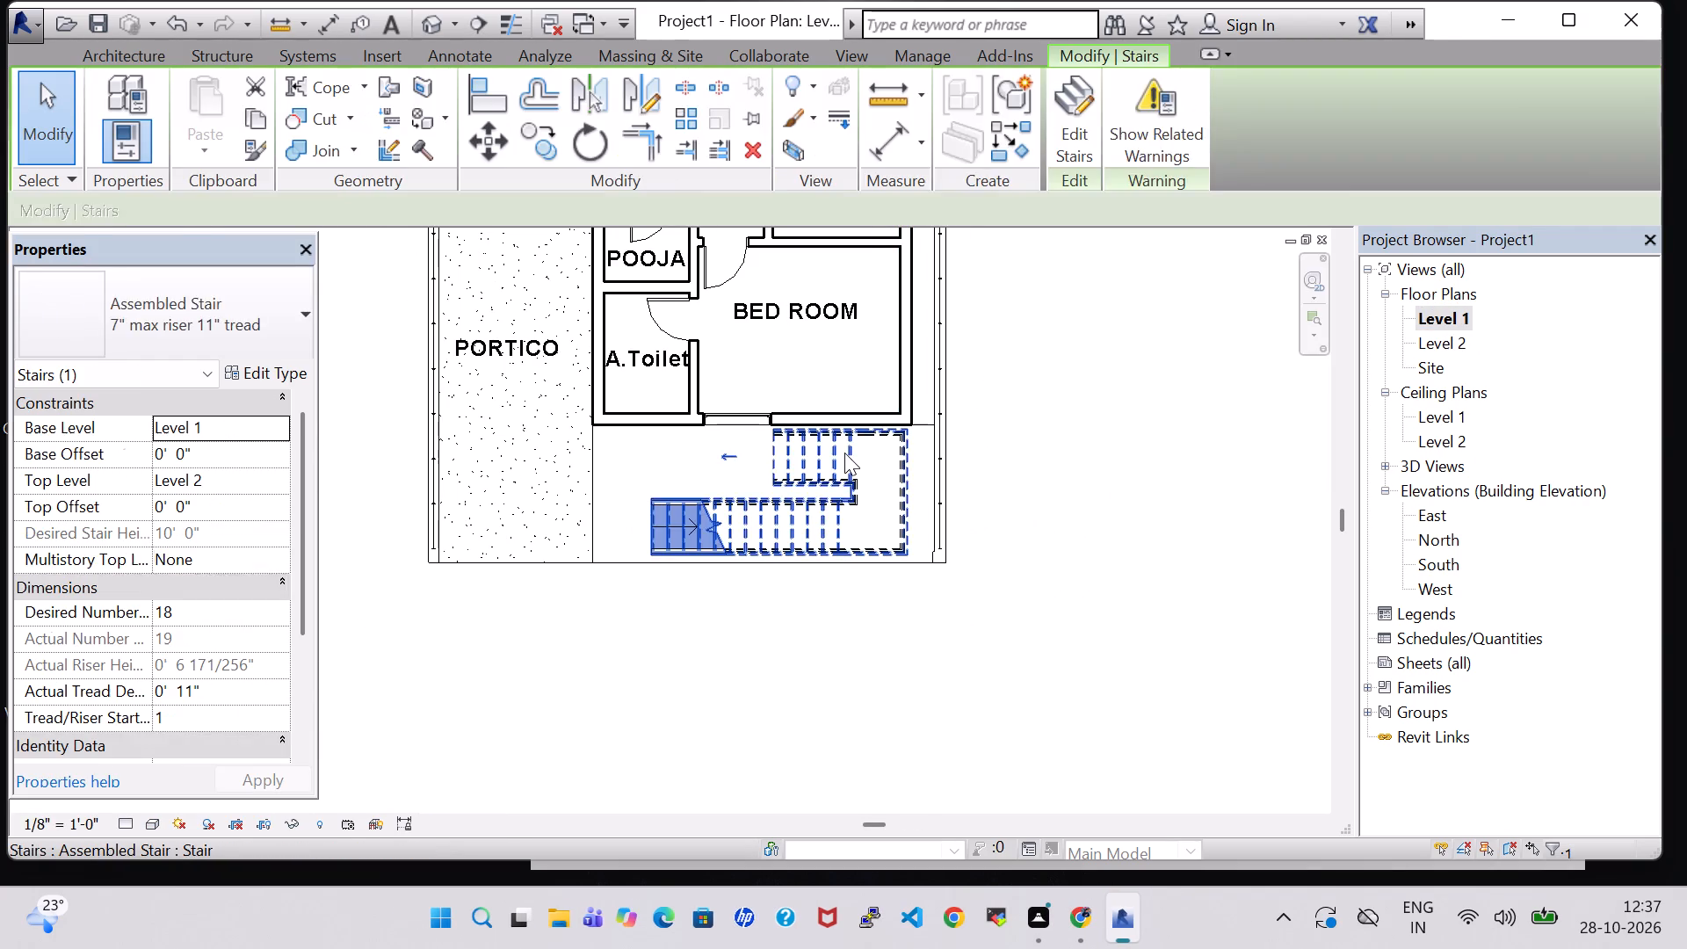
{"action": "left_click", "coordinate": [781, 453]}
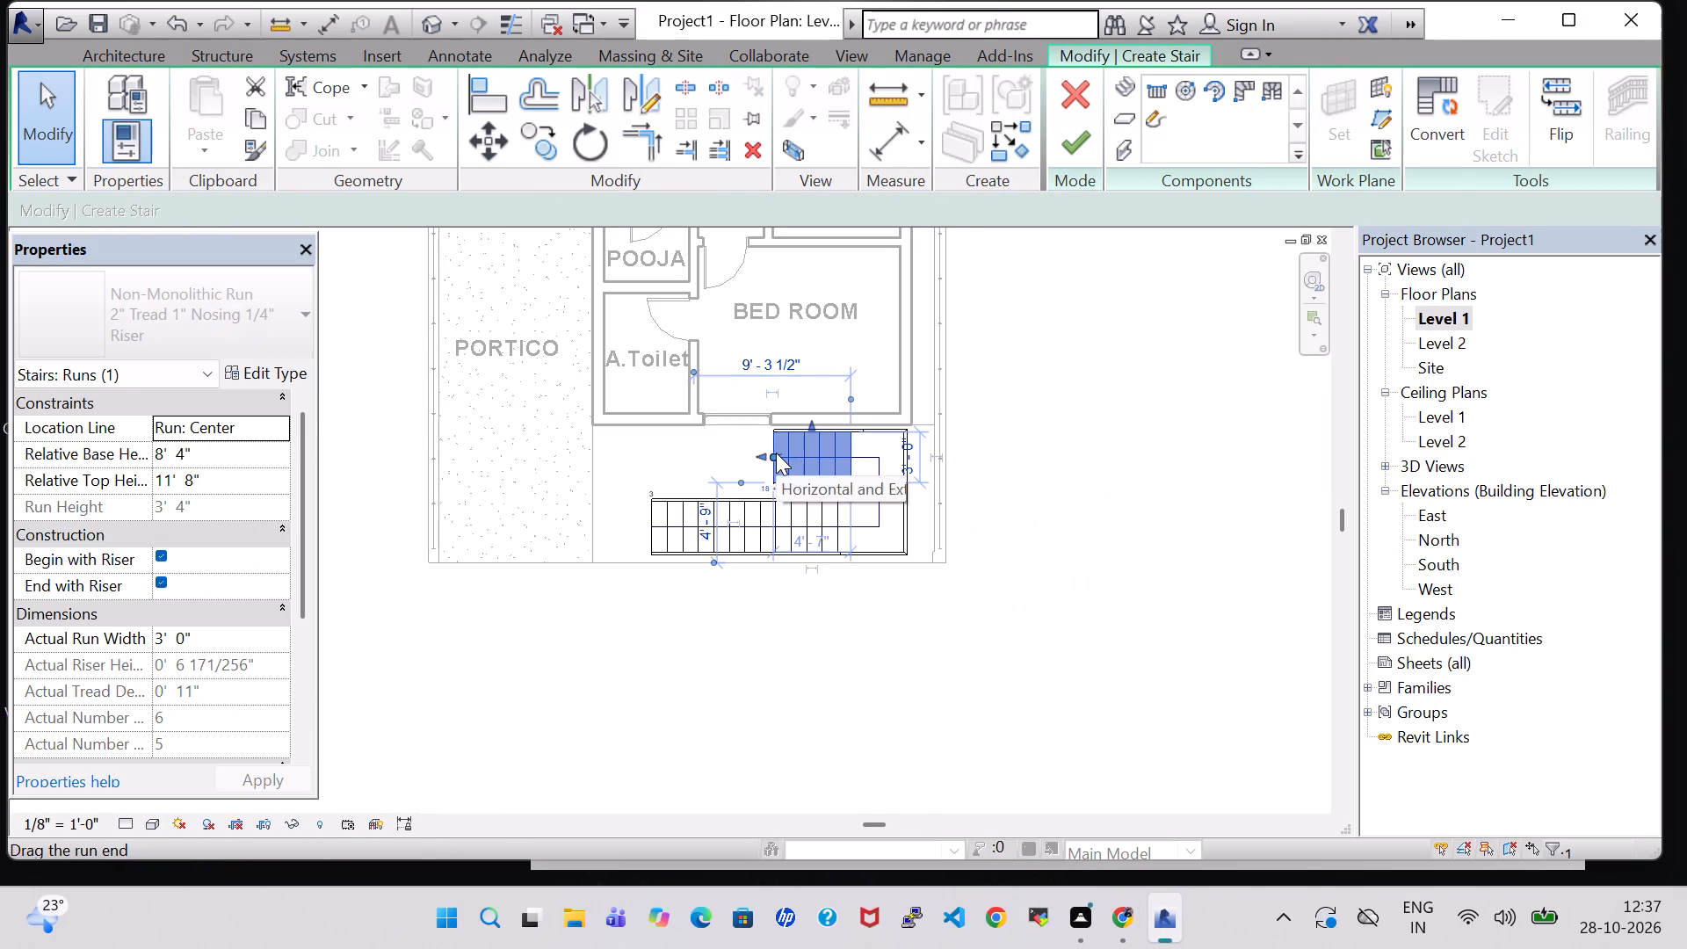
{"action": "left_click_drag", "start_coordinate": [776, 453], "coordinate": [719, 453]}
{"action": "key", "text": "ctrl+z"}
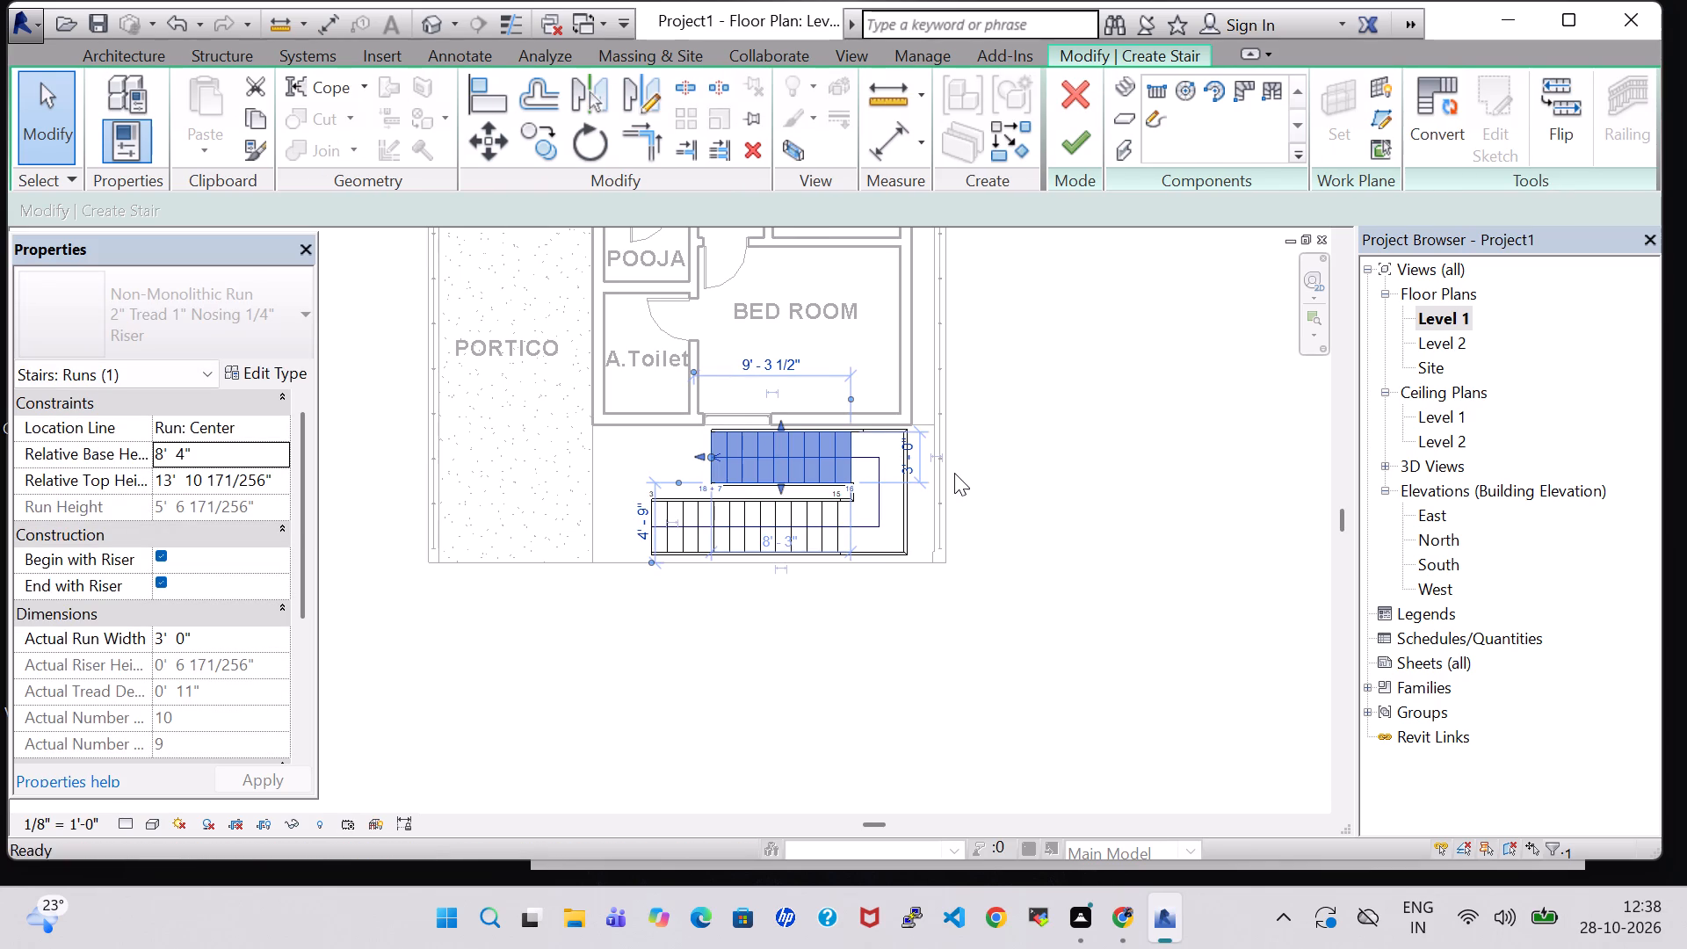
Nudge the stair's landing slightly away from the portico and finish the stair edit.
{"action": "left_click", "coordinate": [898, 519]}
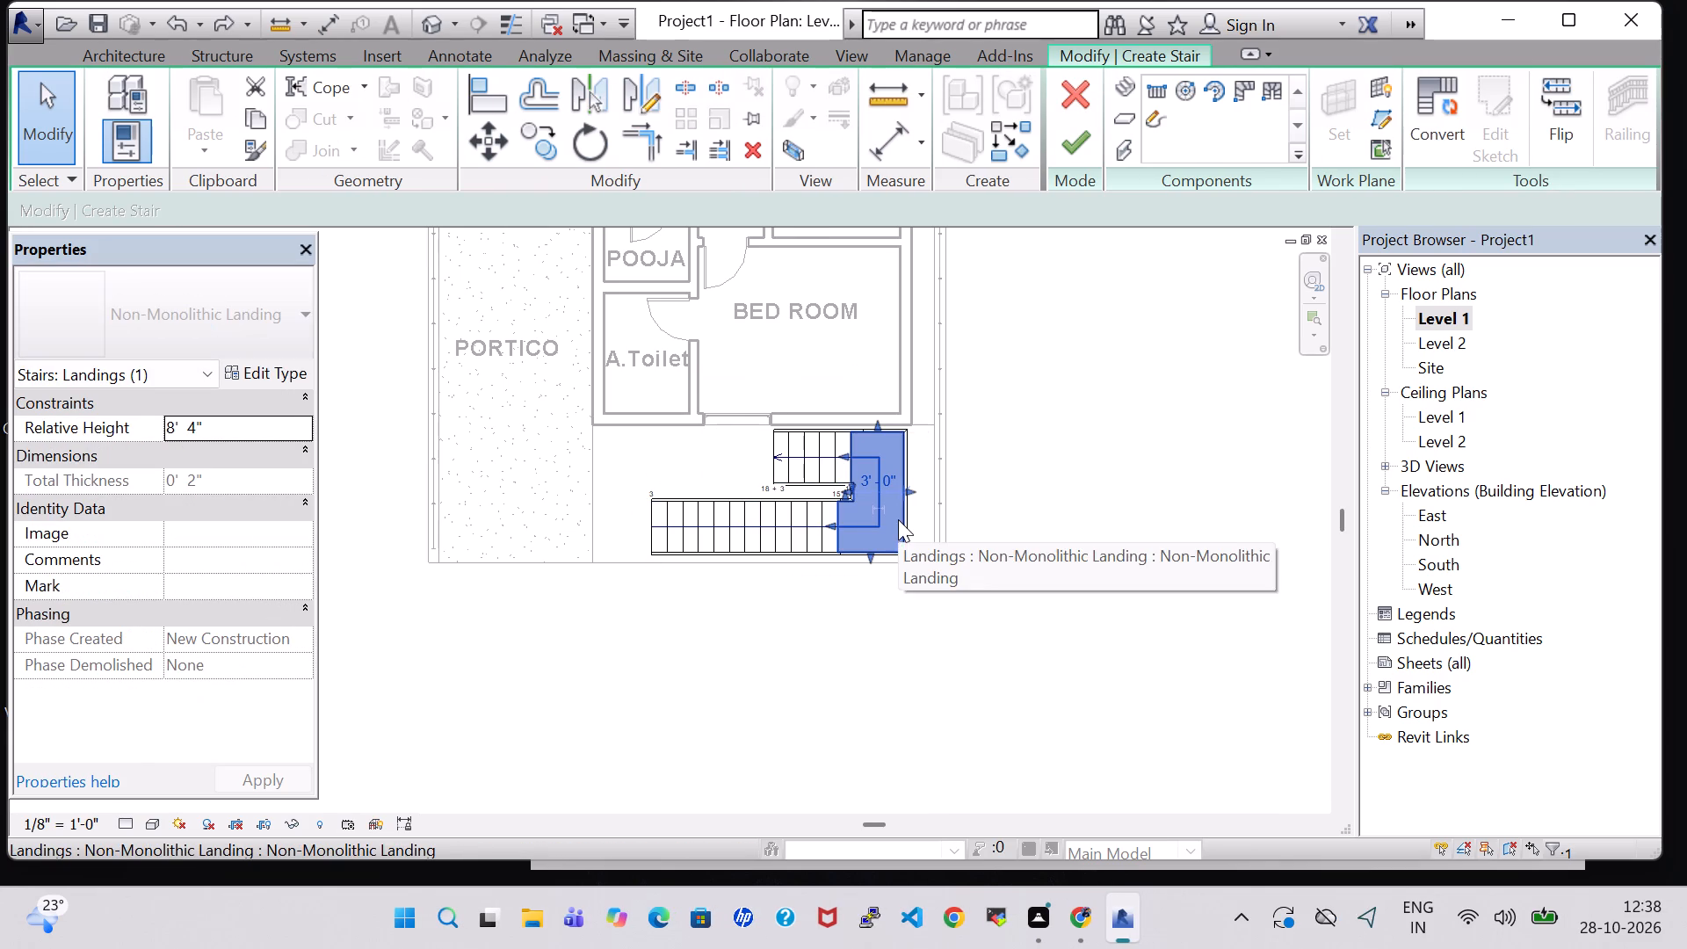
{"action": "key", "text": "Right"}
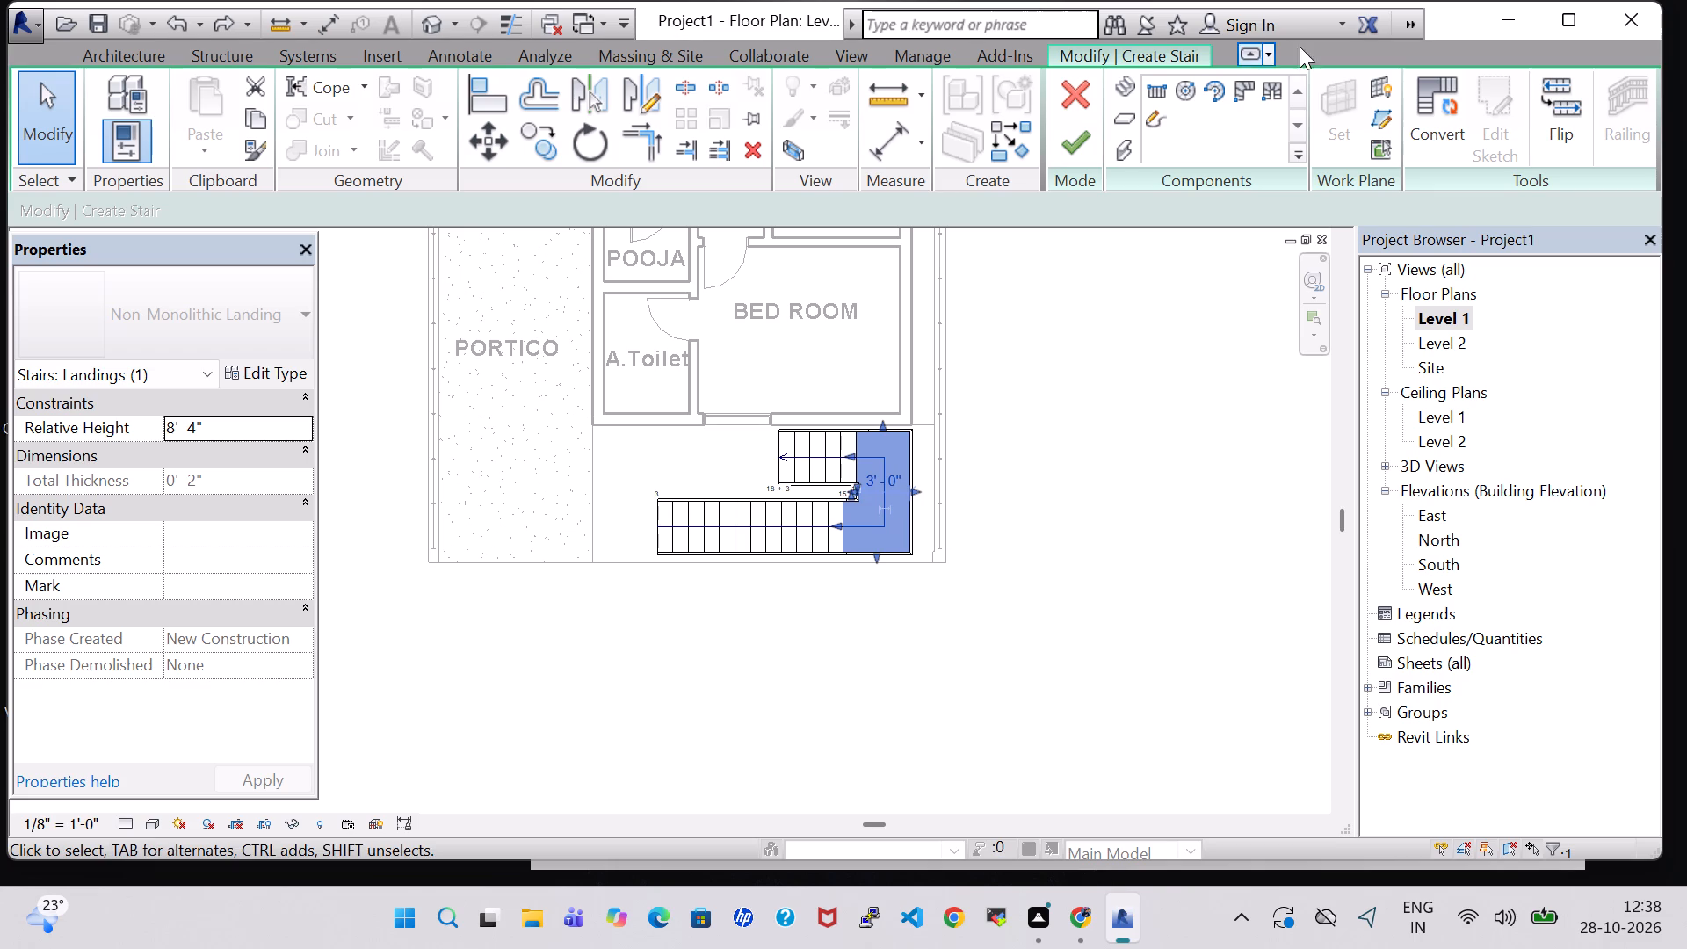
{"action": "left_click", "coordinate": [1064, 160]}
Examine the stair, its landing and the roof opening from the front and the porch corner in the 3D view.
{"action": "left_click", "coordinate": [445, 33]}
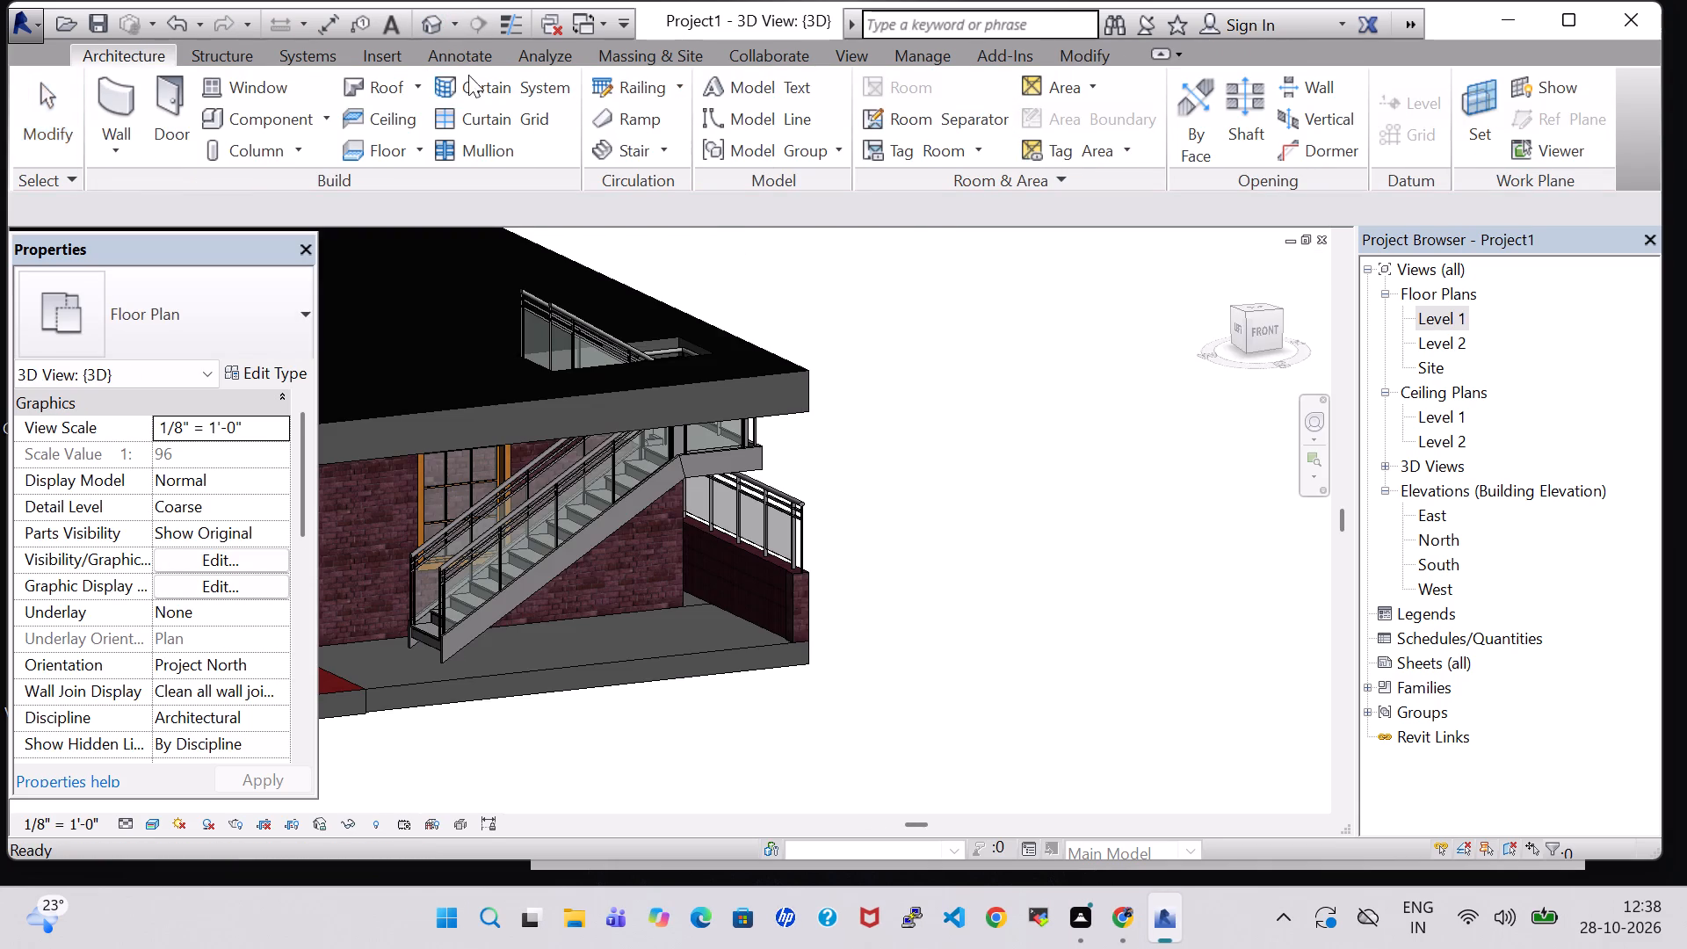
{"action": "scroll", "coordinate": [466, 669], "scroll_direction": "up", "scroll_amount": 7}
{"action": "scroll", "coordinate": [743, 620], "scroll_direction": "down", "scroll_amount": 2}
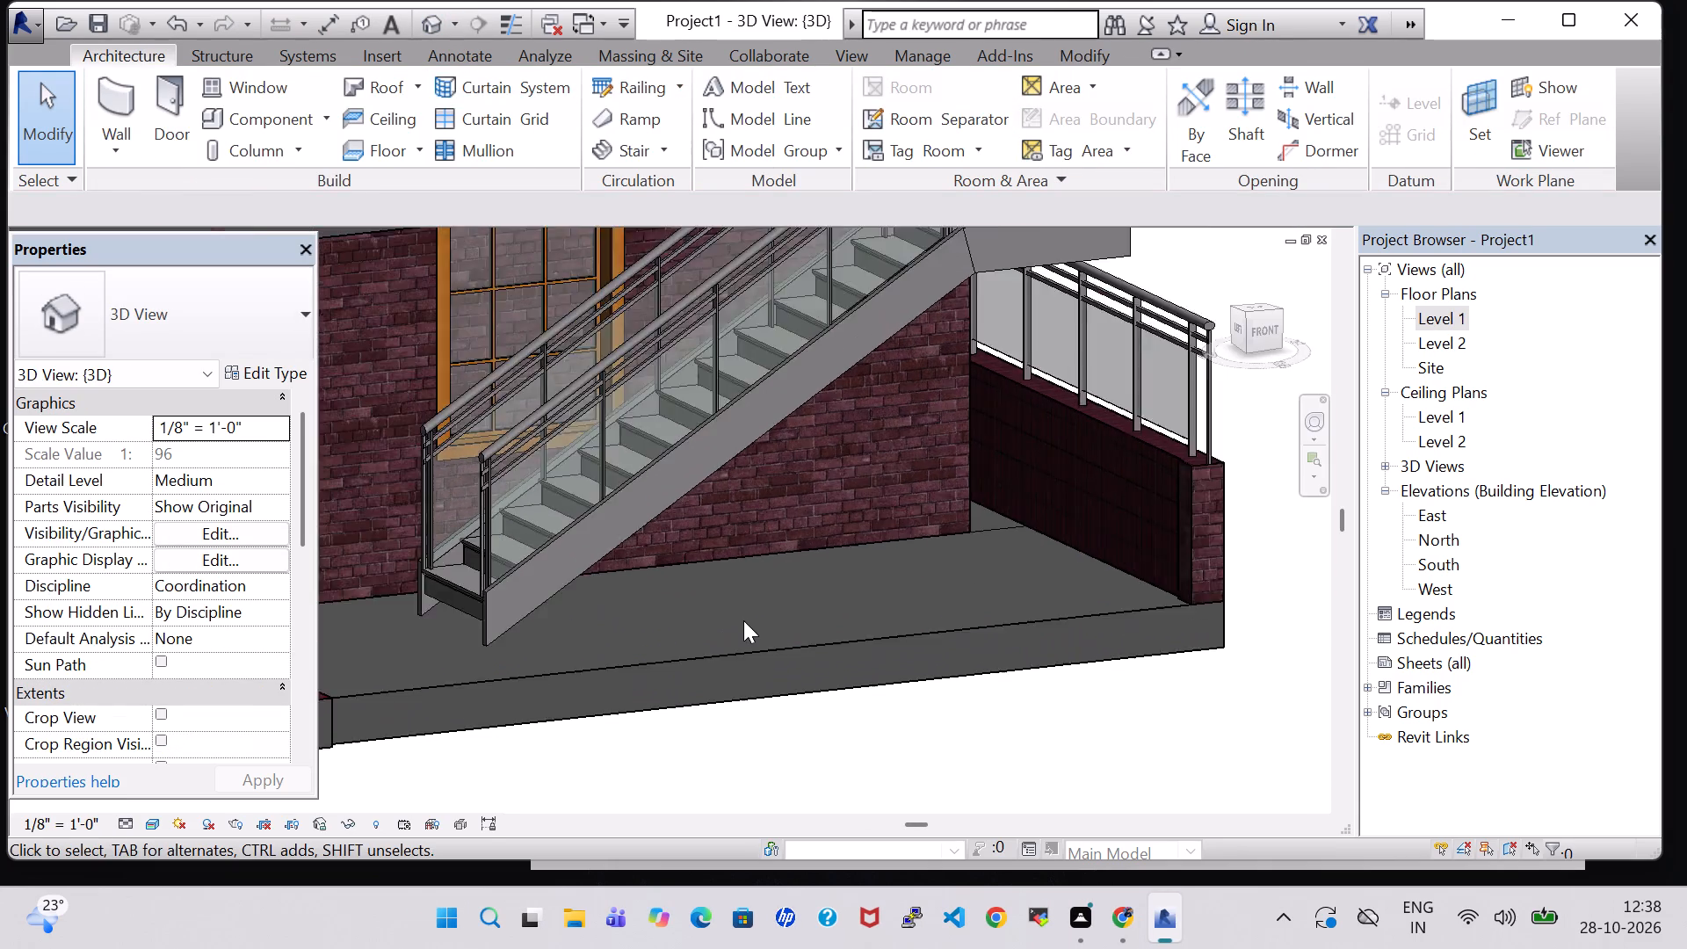
{"action": "scroll", "coordinate": [743, 620], "scroll_direction": "down", "scroll_amount": 7}
{"action": "middle_click_drag", "start_coordinate": [1082, 509], "coordinate": [1034, 518], "text": "shift"}
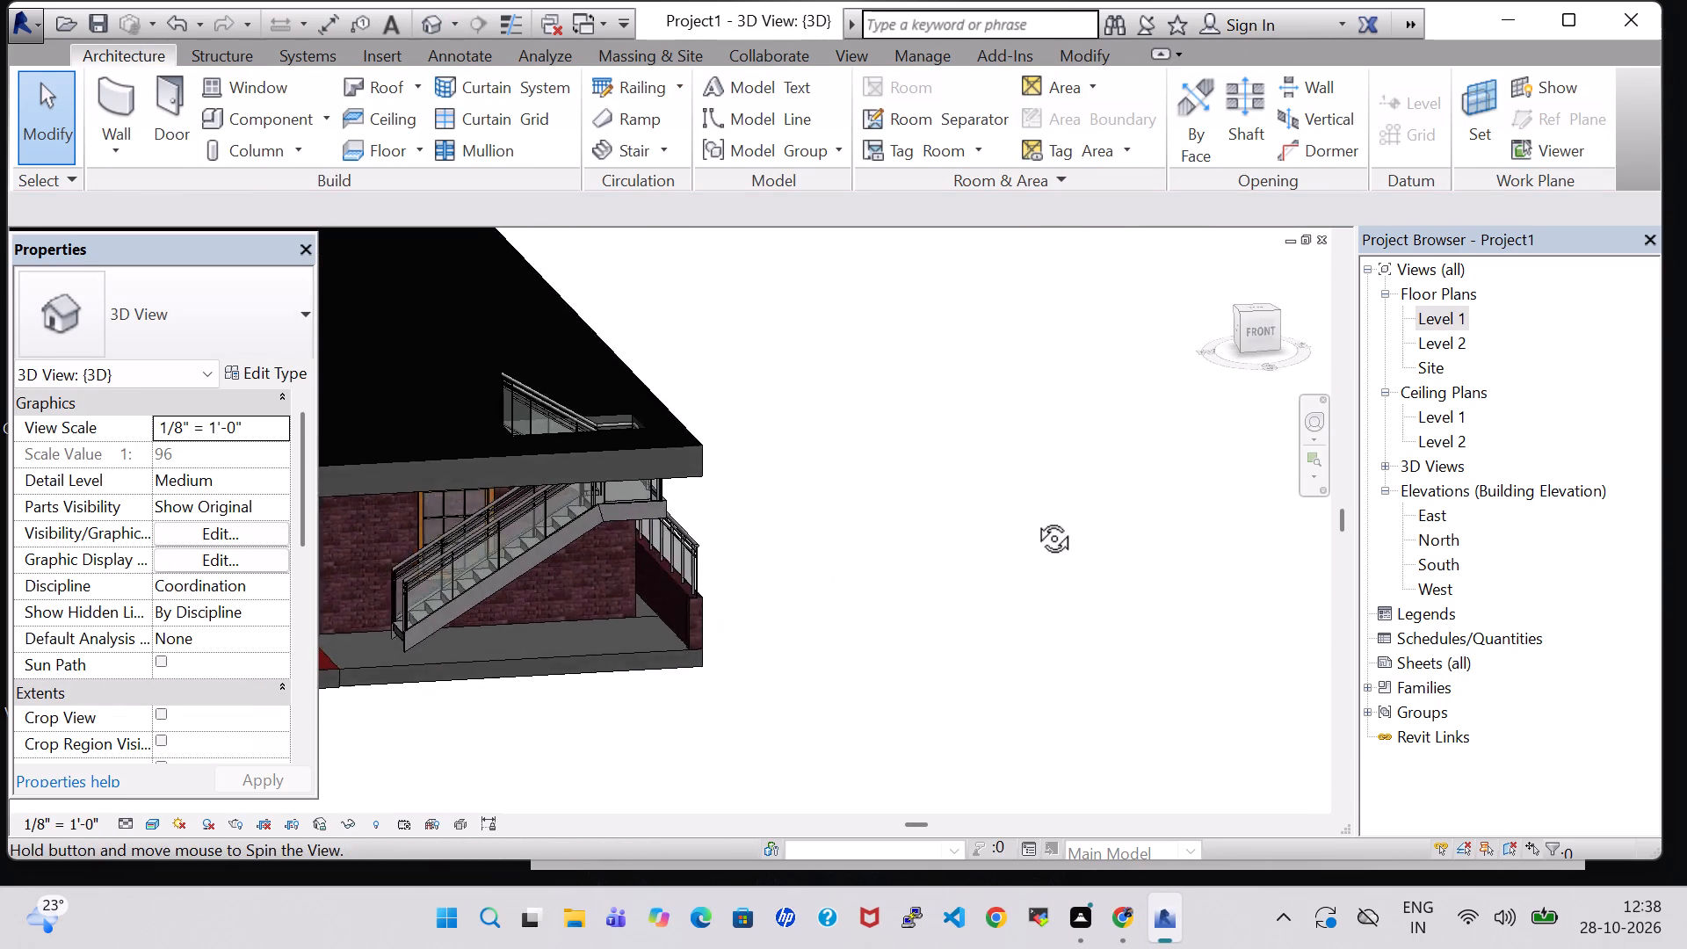
{"action": "middle_click_drag", "start_coordinate": [1034, 518], "coordinate": [1014, 525], "text": "shift"}
{"action": "middle_click_drag", "start_coordinate": [786, 559], "coordinate": [787, 537], "text": "shift"}
{"action": "middle_click_drag", "start_coordinate": [787, 534], "coordinate": [970, 489]}
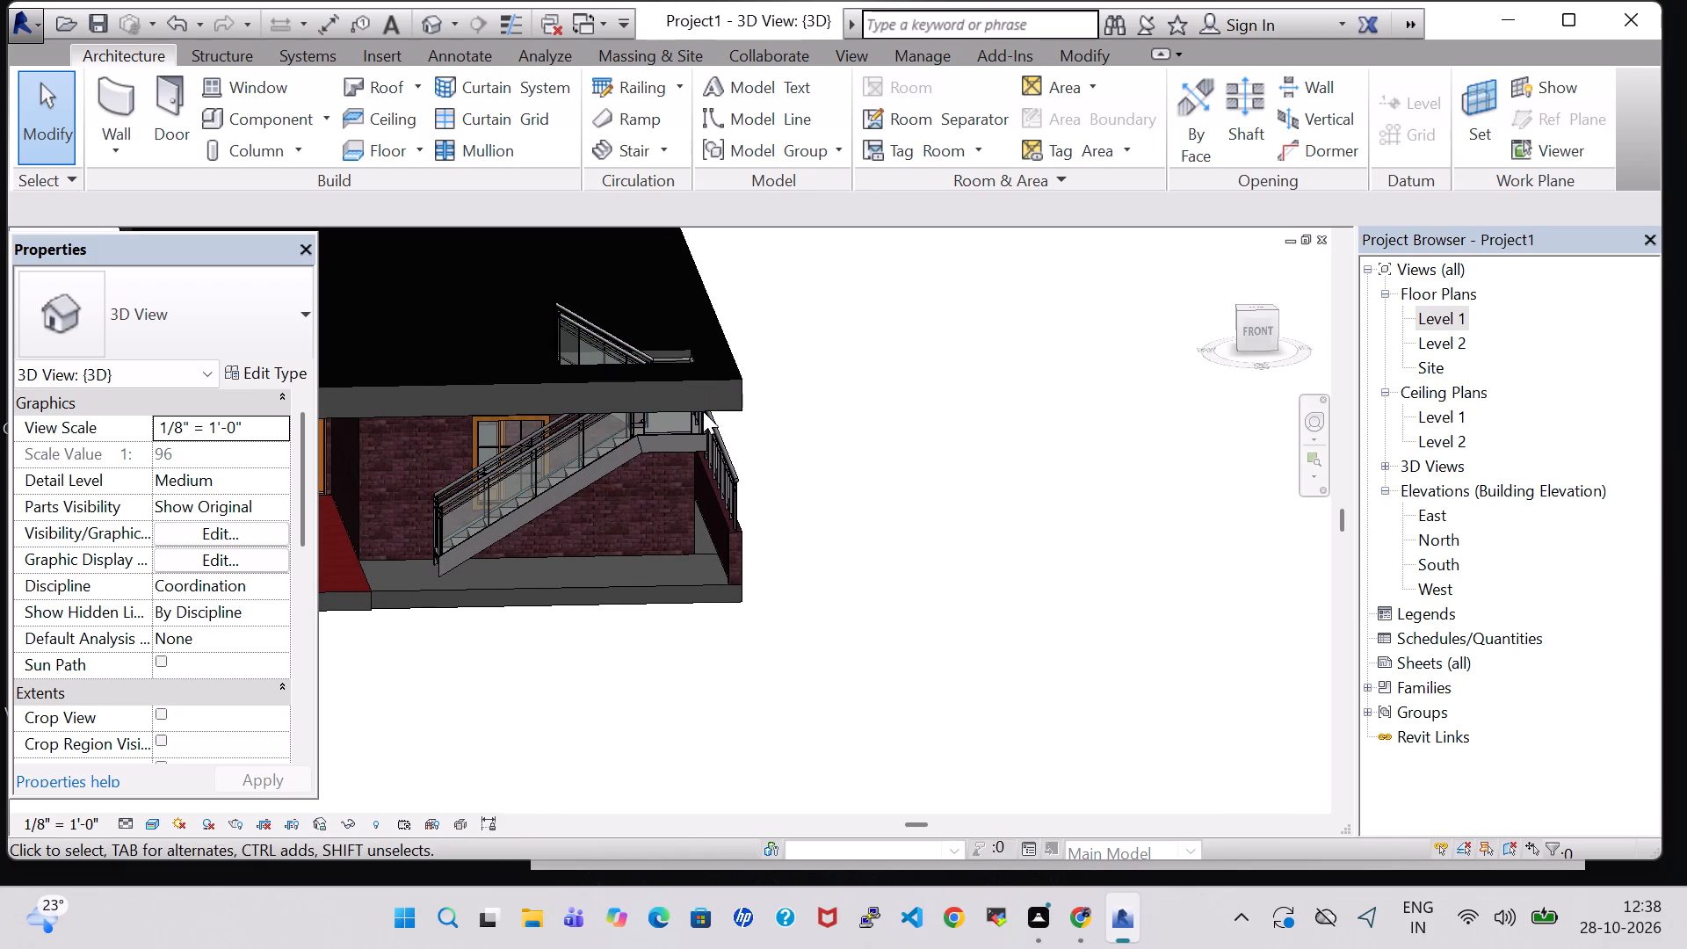
{"action": "middle_click_drag", "start_coordinate": [830, 526], "coordinate": [1004, 540]}
{"action": "middle_click_drag", "start_coordinate": [1048, 616], "coordinate": [485, 643]}
{"action": "middle_click_drag", "start_coordinate": [1013, 379], "coordinate": [993, 383], "text": "shift"}
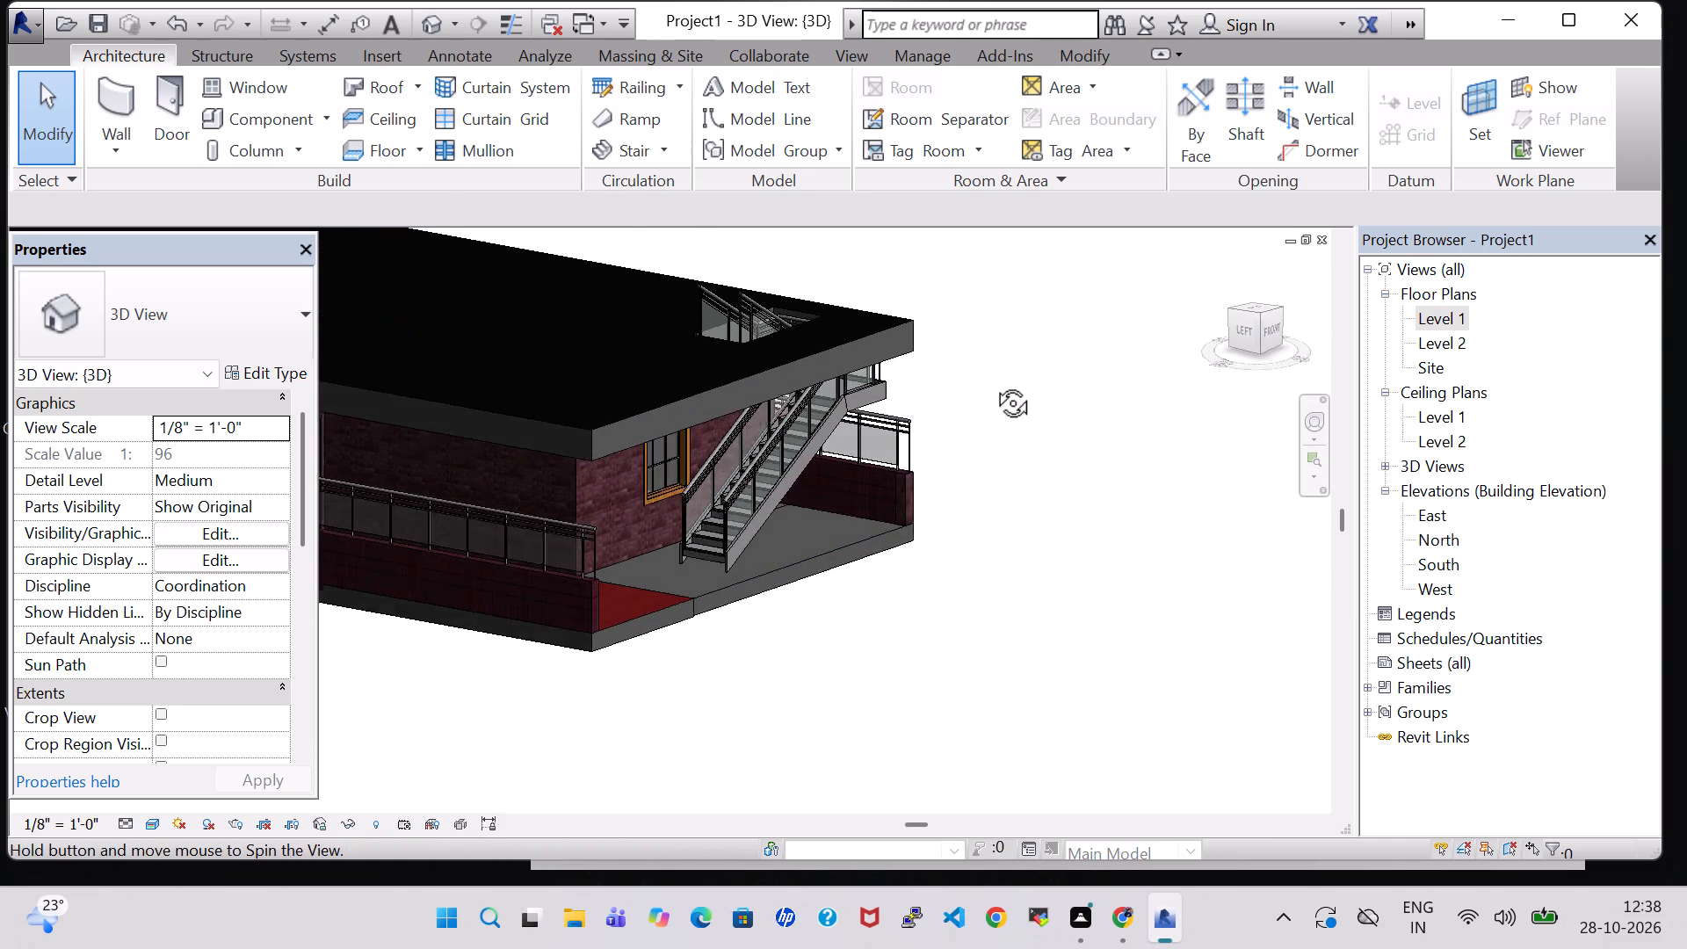
Examine the stair, its landing and the roof opening from the front and side angles in the 3D view.
{"action": "middle_click_drag", "start_coordinate": [993, 383], "coordinate": [967, 409], "text": "shift"}
{"action": "middle_click", "coordinate": [967, 409], "text": "shift"}
{"action": "middle_click_drag", "start_coordinate": [964, 409], "coordinate": [1078, 393]}
{"action": "middle_click_drag", "start_coordinate": [1036, 439], "coordinate": [954, 436], "text": "shift"}
{"action": "middle_click_drag", "start_coordinate": [835, 427], "coordinate": [1029, 435]}
{"action": "middle_click_drag", "start_coordinate": [900, 500], "coordinate": [897, 446], "text": "shift"}
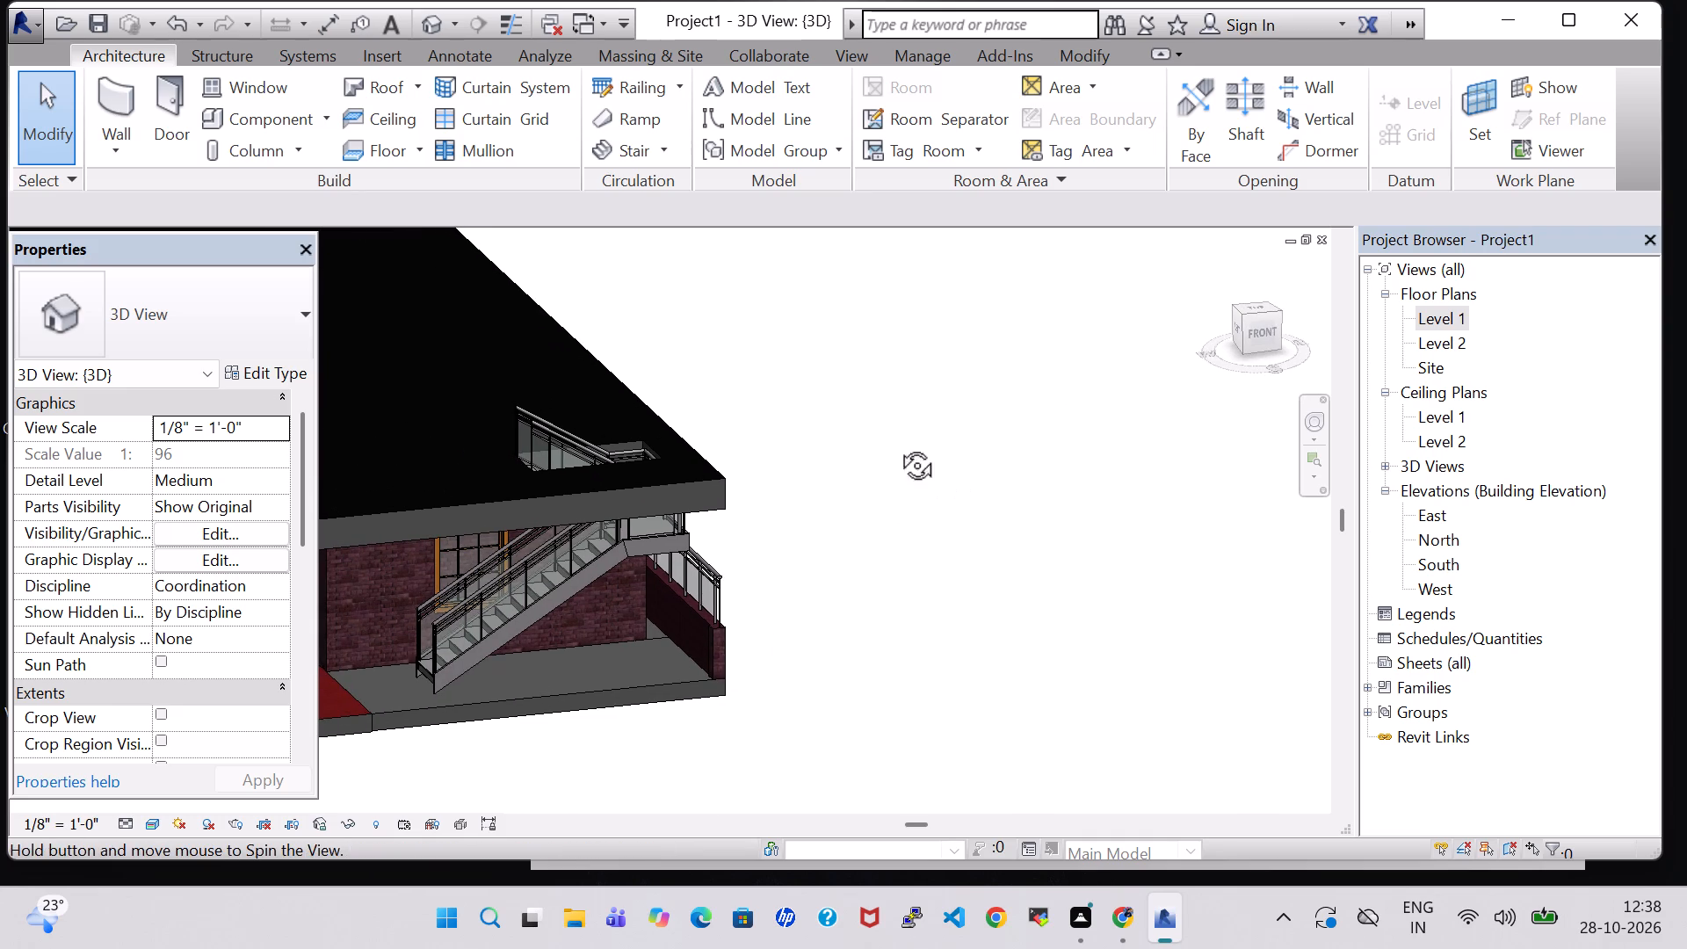
{"action": "middle_click_drag", "start_coordinate": [897, 446], "coordinate": [897, 431], "text": "shift"}
{"action": "middle_click_drag", "start_coordinate": [898, 431], "coordinate": [803, 467]}
{"action": "middle_click_drag", "start_coordinate": [676, 440], "coordinate": [1097, 506]}
{"action": "middle_click_drag", "start_coordinate": [937, 593], "coordinate": [939, 515], "text": "shift"}
{"action": "scroll", "coordinate": [868, 512], "scroll_direction": "up", "scroll_amount": 2}
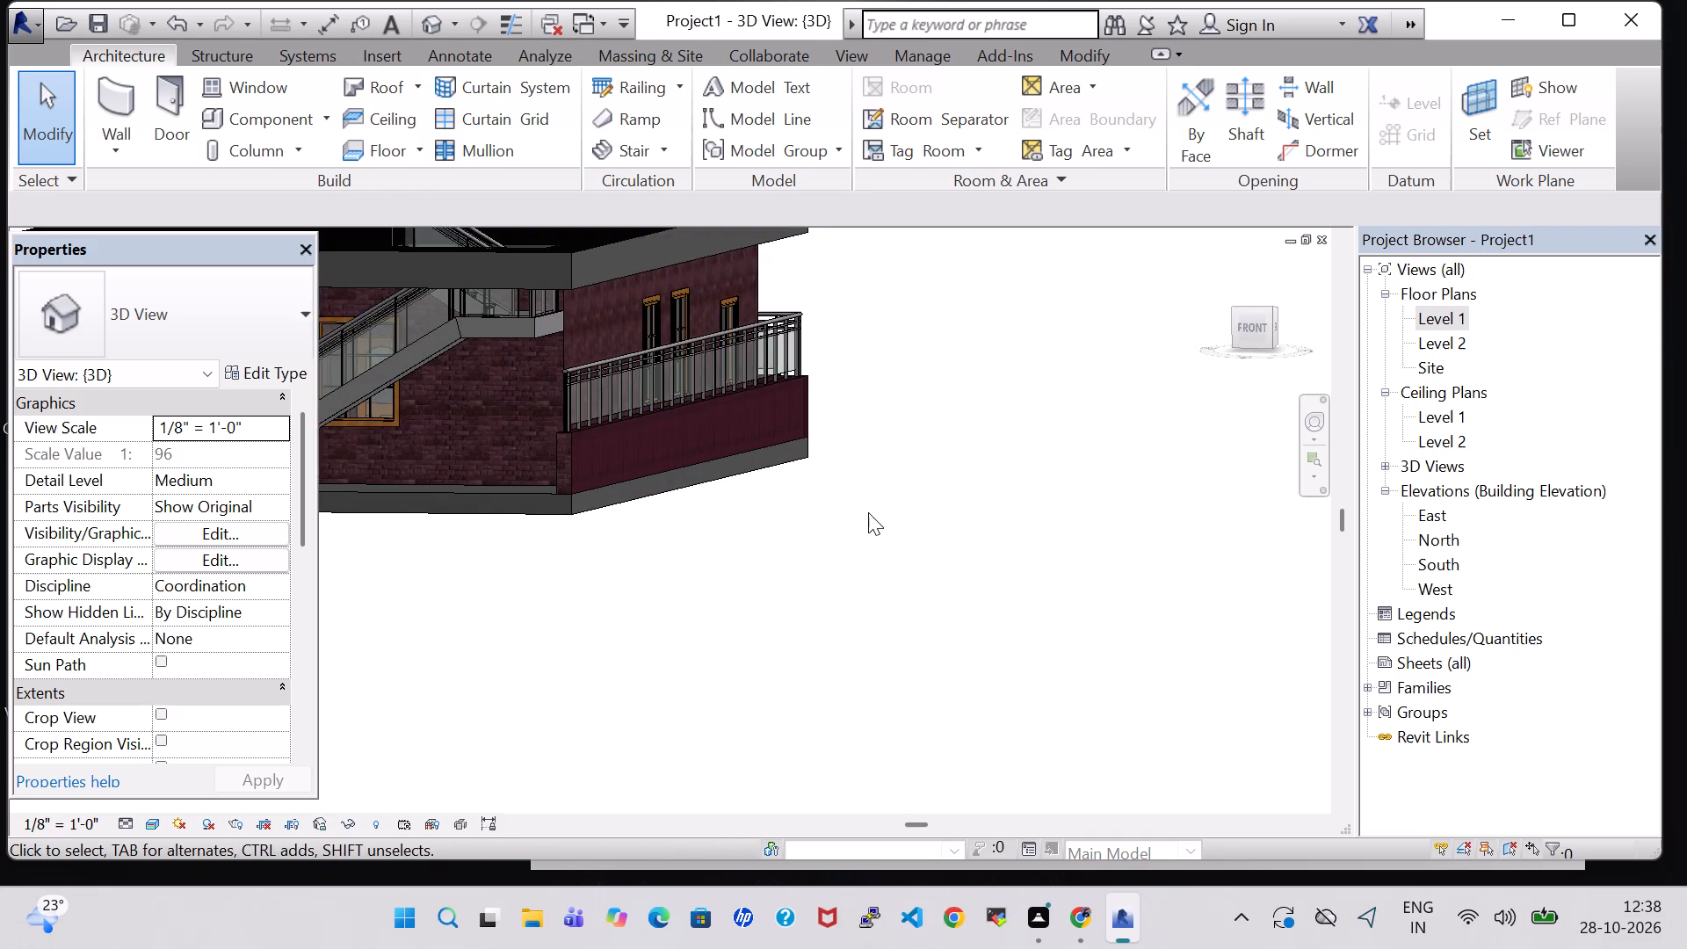
{"action": "middle_click_drag", "start_coordinate": [923, 454], "coordinate": [943, 581], "text": "shift"}
{"action": "scroll", "coordinate": [943, 583], "scroll_direction": "down", "scroll_amount": 1}
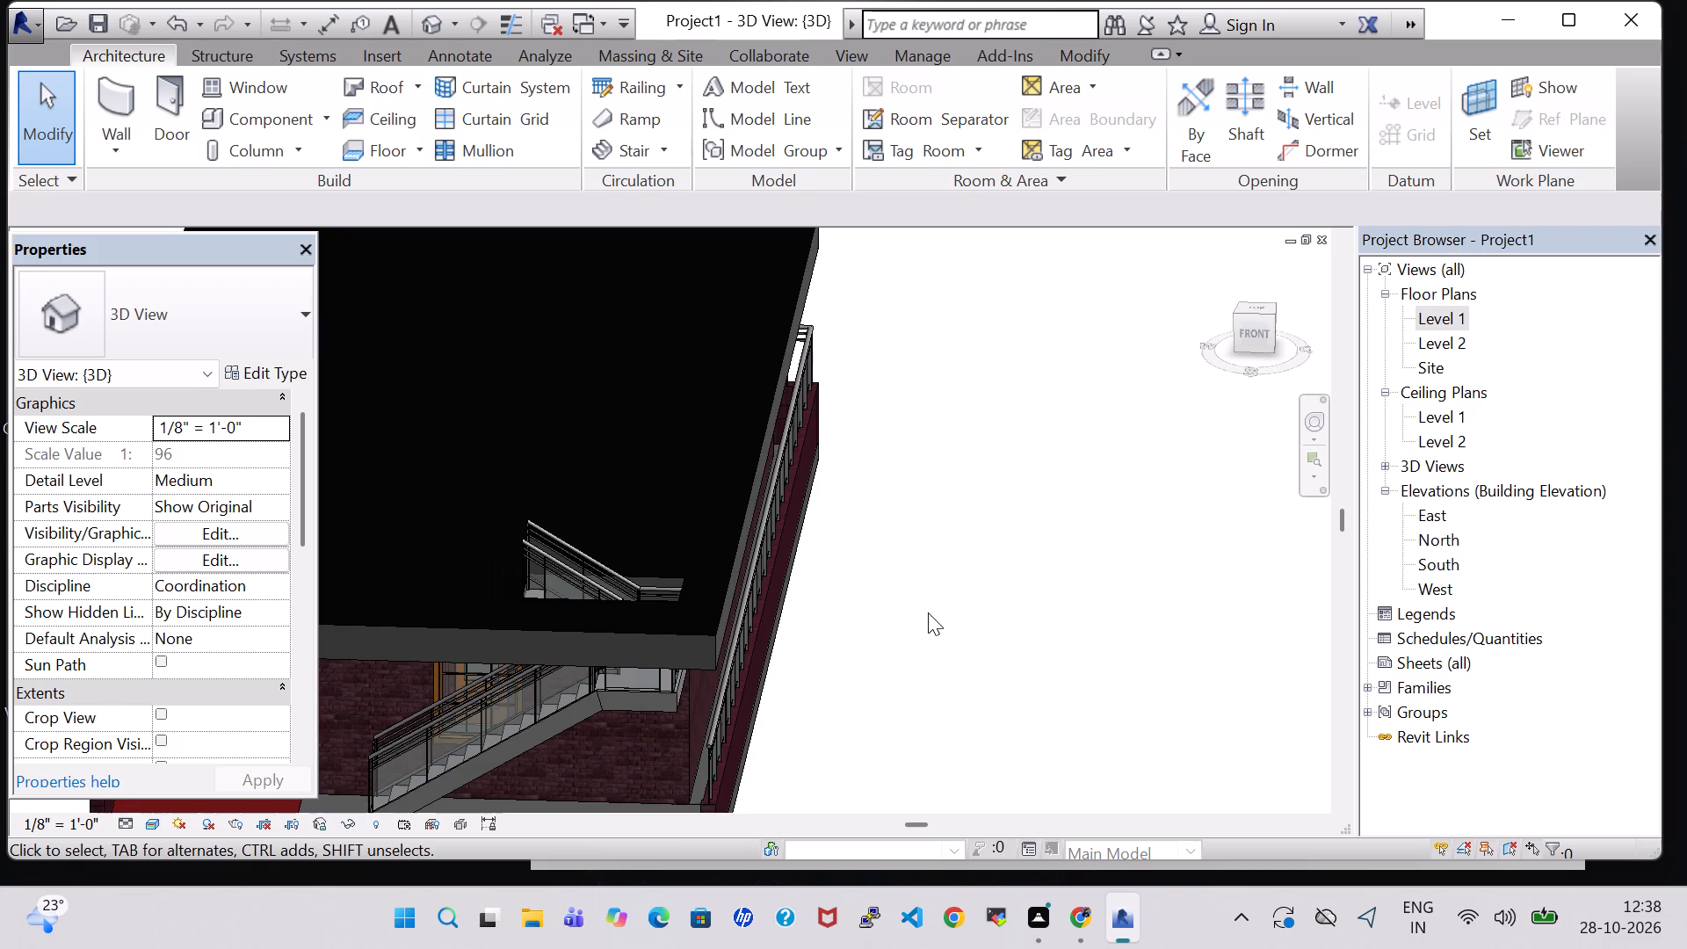
{"action": "middle_click_drag", "start_coordinate": [928, 612], "coordinate": [919, 649]}
{"action": "middle_click", "coordinate": [848, 651], "text": "shift"}
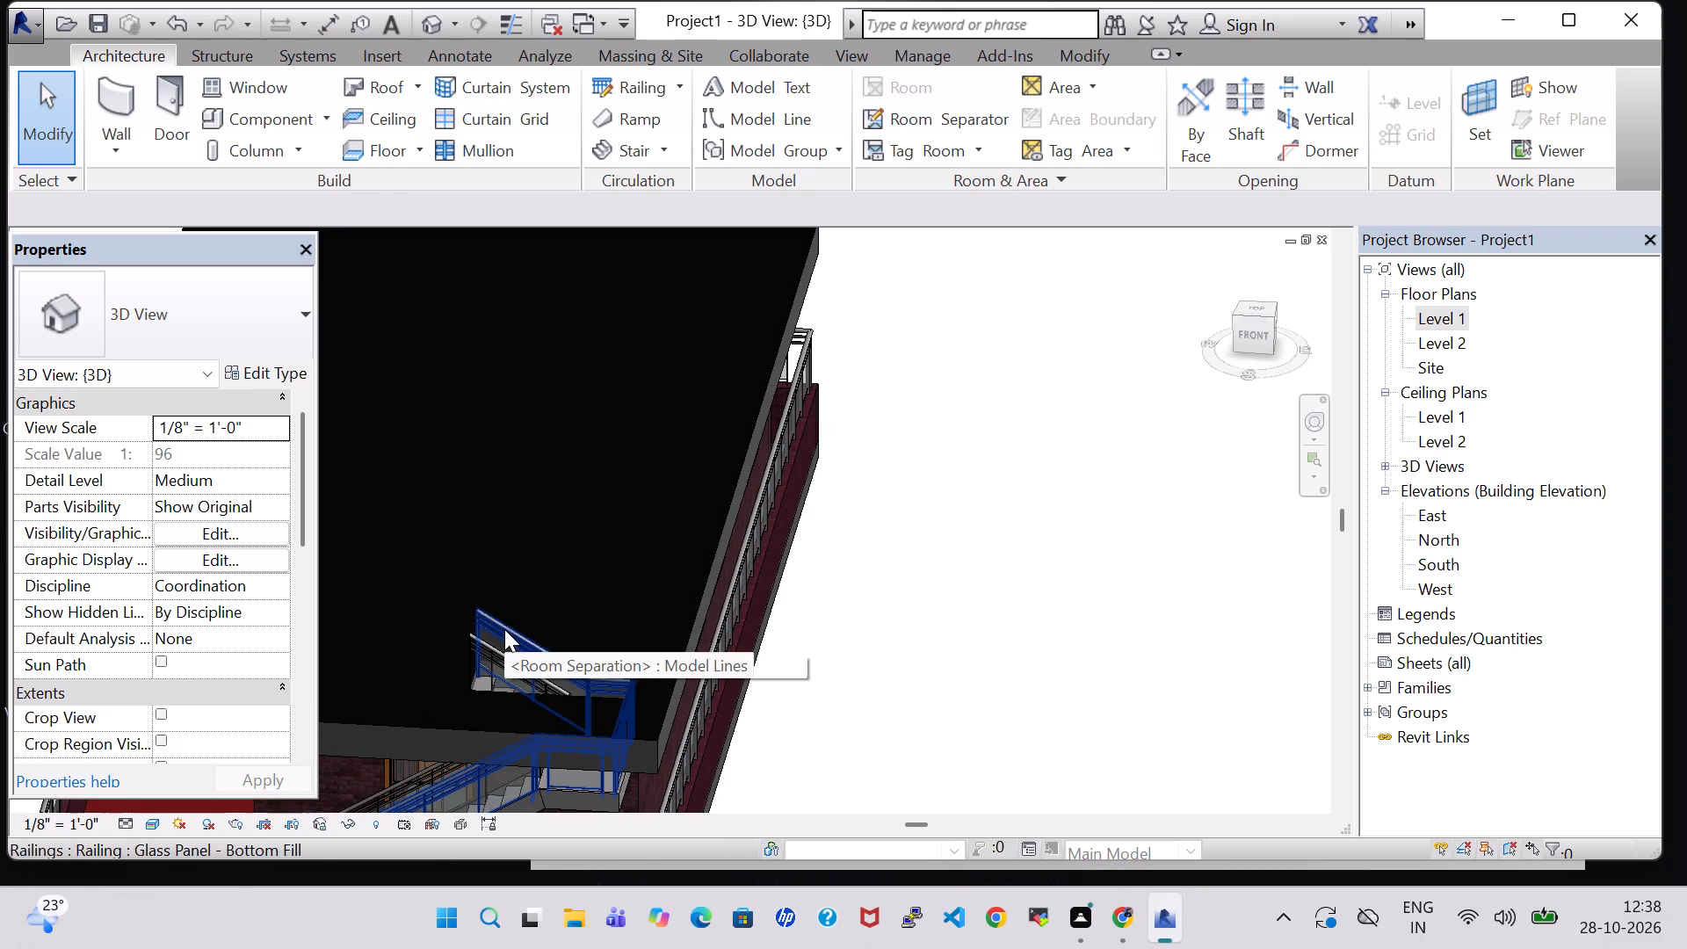
Check the stair in the Level 1 plan, and examine it against the front wall and roof in the 3D view.
{"action": "double_click", "coordinate": [1452, 315]}
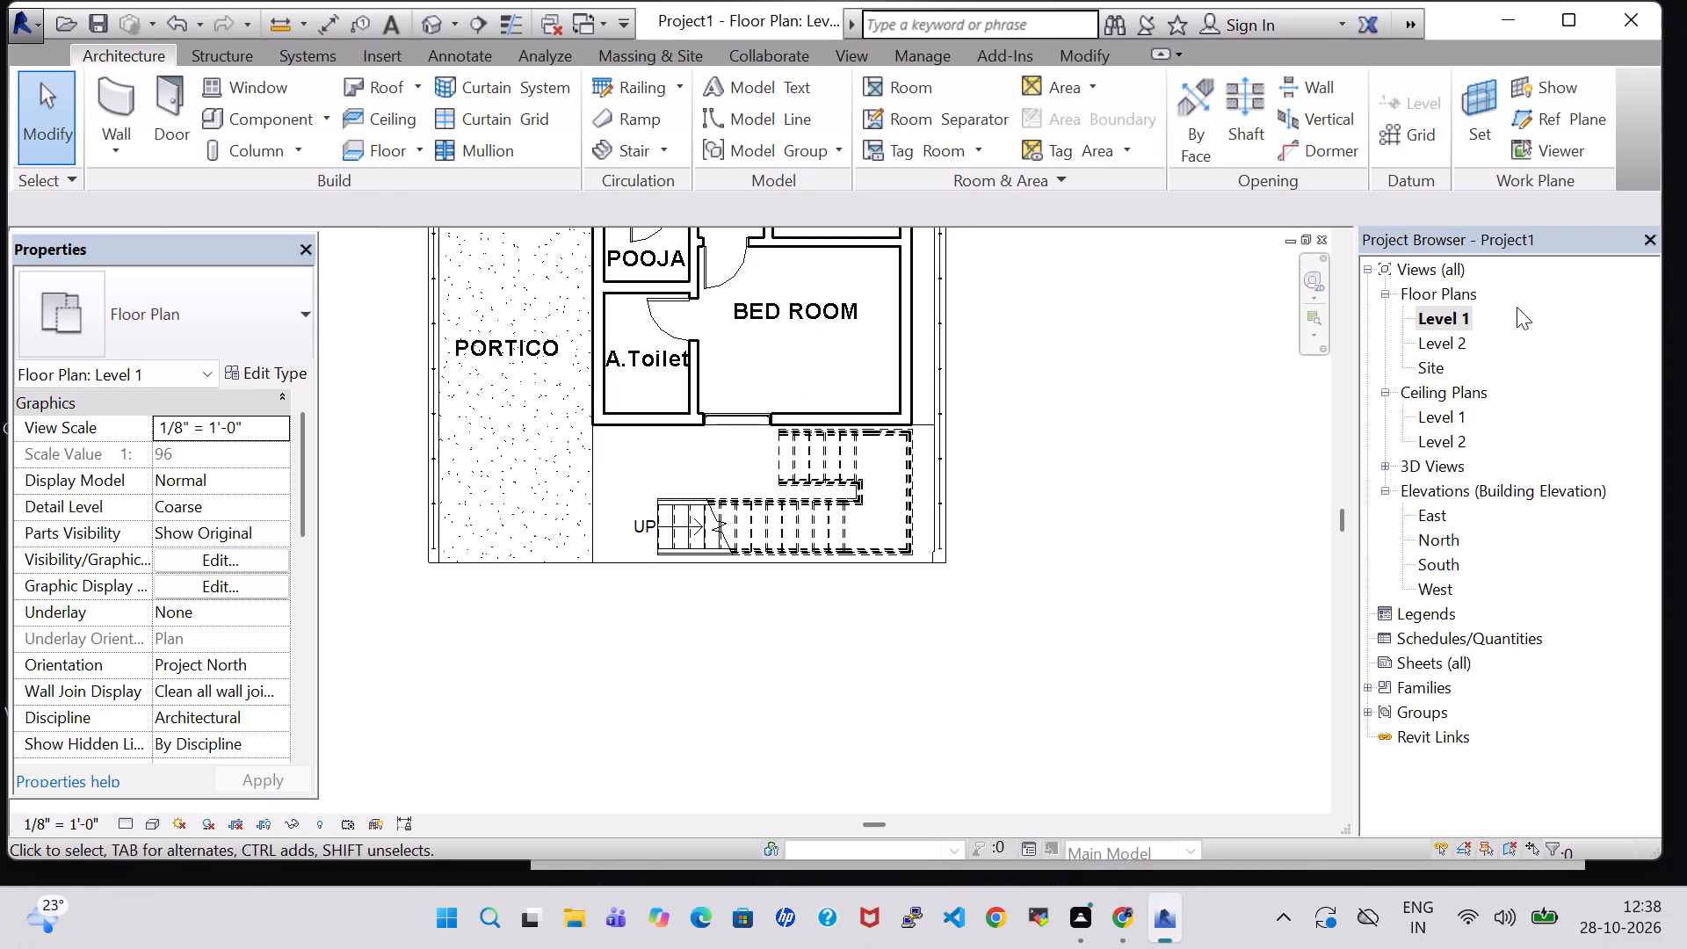
{"action": "double_click", "coordinate": [1454, 312]}
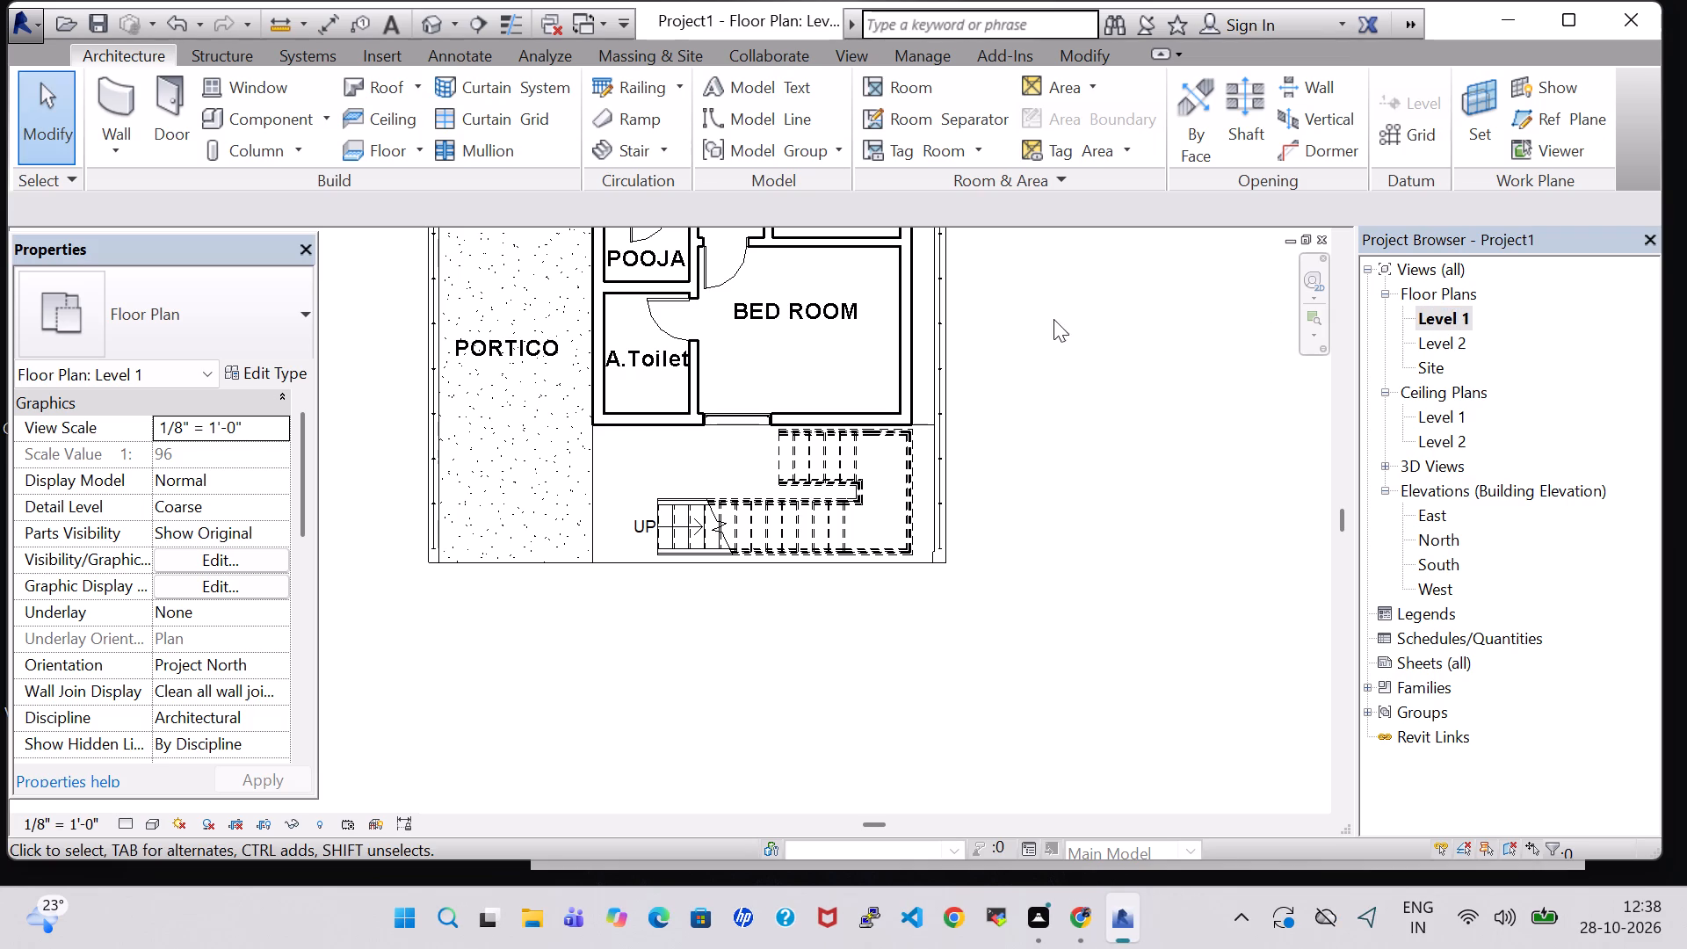
{"action": "left_click", "coordinate": [438, 21]}
{"action": "scroll", "coordinate": [758, 317], "scroll_direction": "down", "scroll_amount": 4}
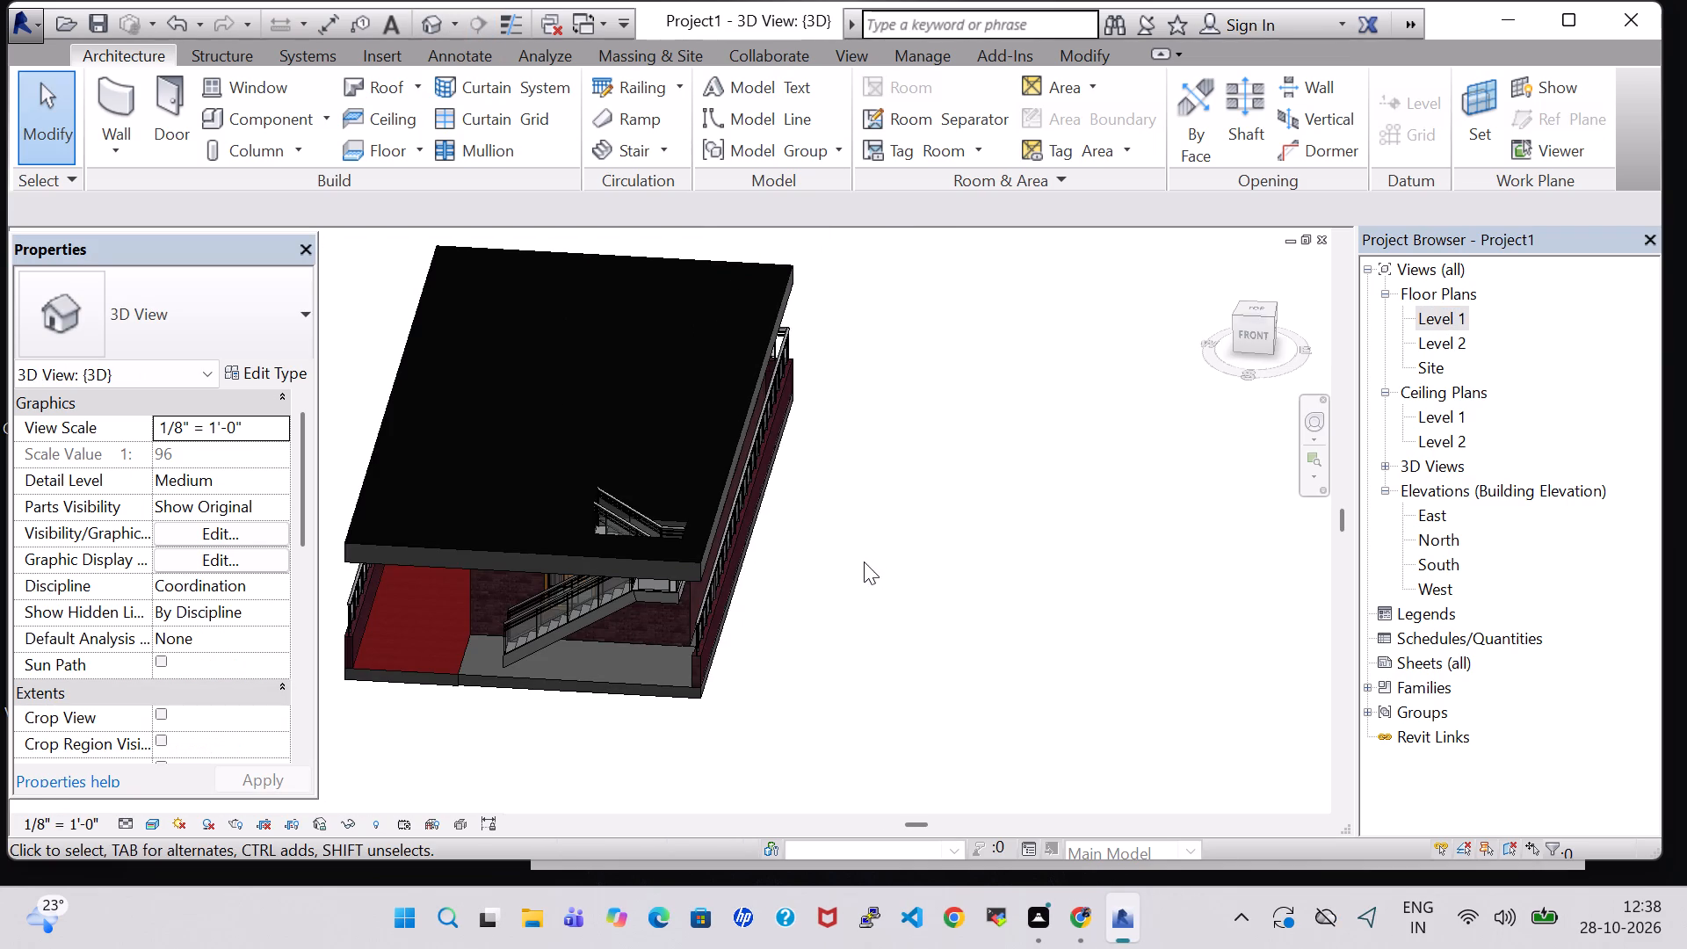
{"action": "scroll", "coordinate": [864, 561], "scroll_direction": "down", "scroll_amount": 1}
{"action": "middle_click_drag", "start_coordinate": [864, 561], "coordinate": [884, 441], "text": "shift"}
{"action": "middle_click_drag", "start_coordinate": [887, 411], "coordinate": [948, 458]}
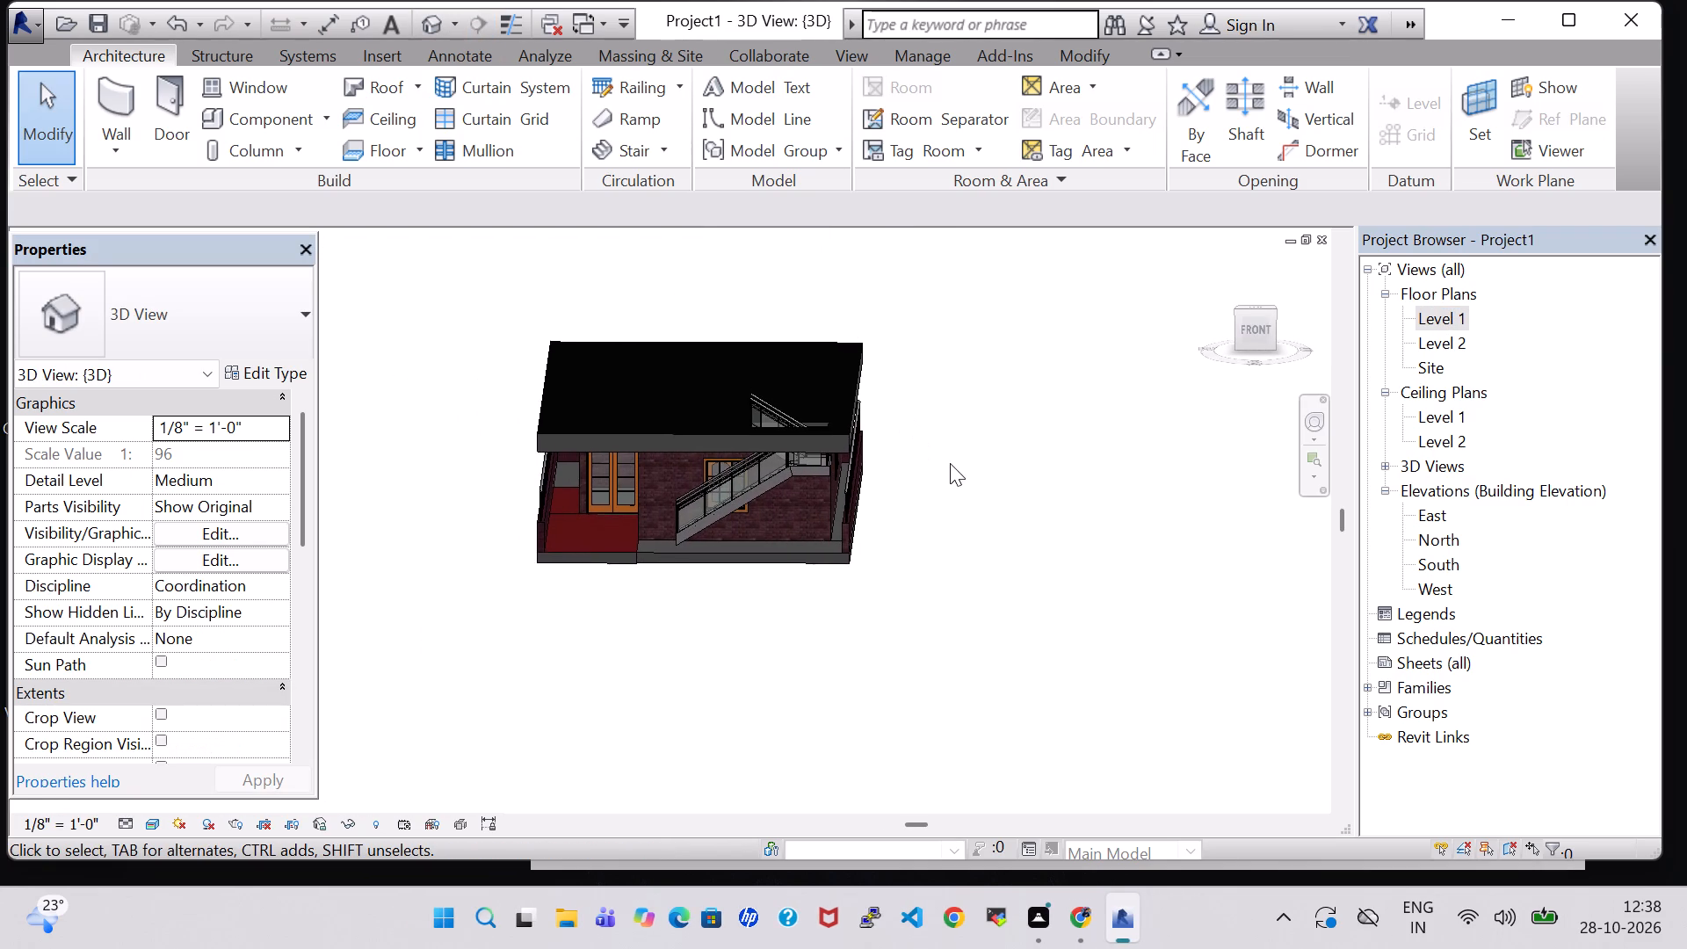
{"action": "scroll", "coordinate": [950, 464], "scroll_direction": "up", "scroll_amount": 4}
{"action": "middle_click_drag", "start_coordinate": [941, 463], "coordinate": [1048, 475]}
{"action": "scroll", "coordinate": [1048, 475], "scroll_direction": "up", "scroll_amount": 1}
{"action": "middle_click_drag", "start_coordinate": [1030, 478], "coordinate": [1126, 478]}
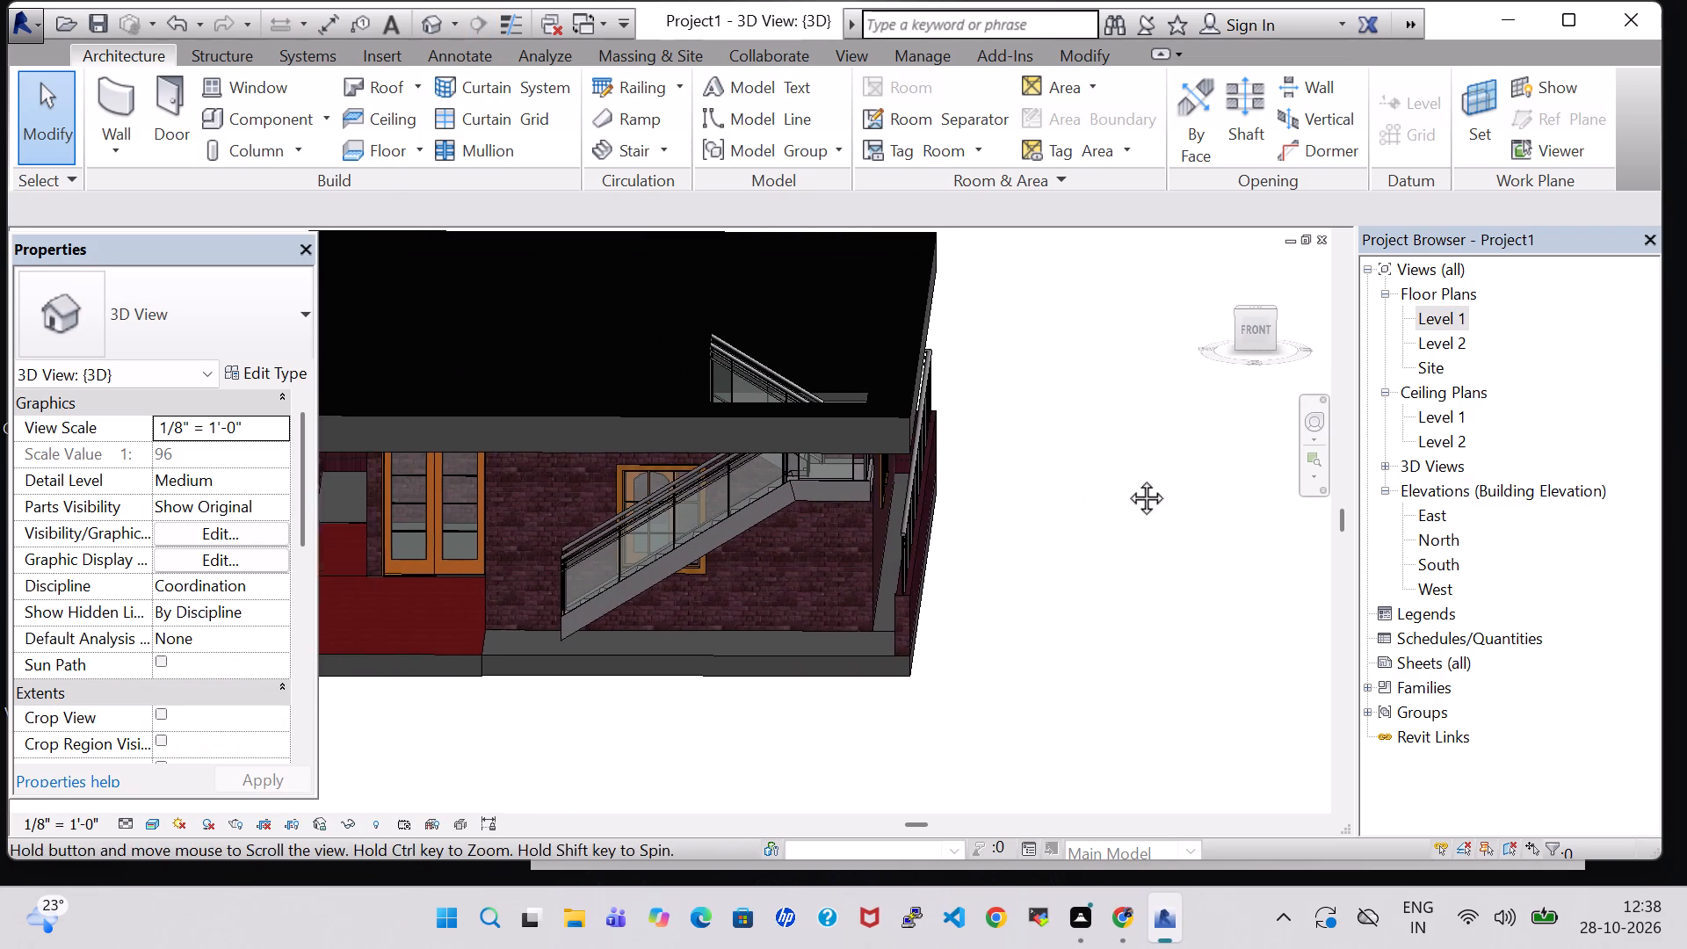
{"action": "middle_click_drag", "start_coordinate": [1126, 478], "coordinate": [1133, 478]}
{"action": "scroll", "coordinate": [1133, 478], "scroll_direction": "up", "scroll_amount": 1}
{"action": "scroll", "coordinate": [1133, 478], "scroll_direction": "down", "scroll_amount": 2}
{"action": "middle_click_drag", "start_coordinate": [1133, 478], "coordinate": [1165, 503]}
{"action": "scroll", "coordinate": [1133, 478], "scroll_direction": "down", "scroll_amount": 1}
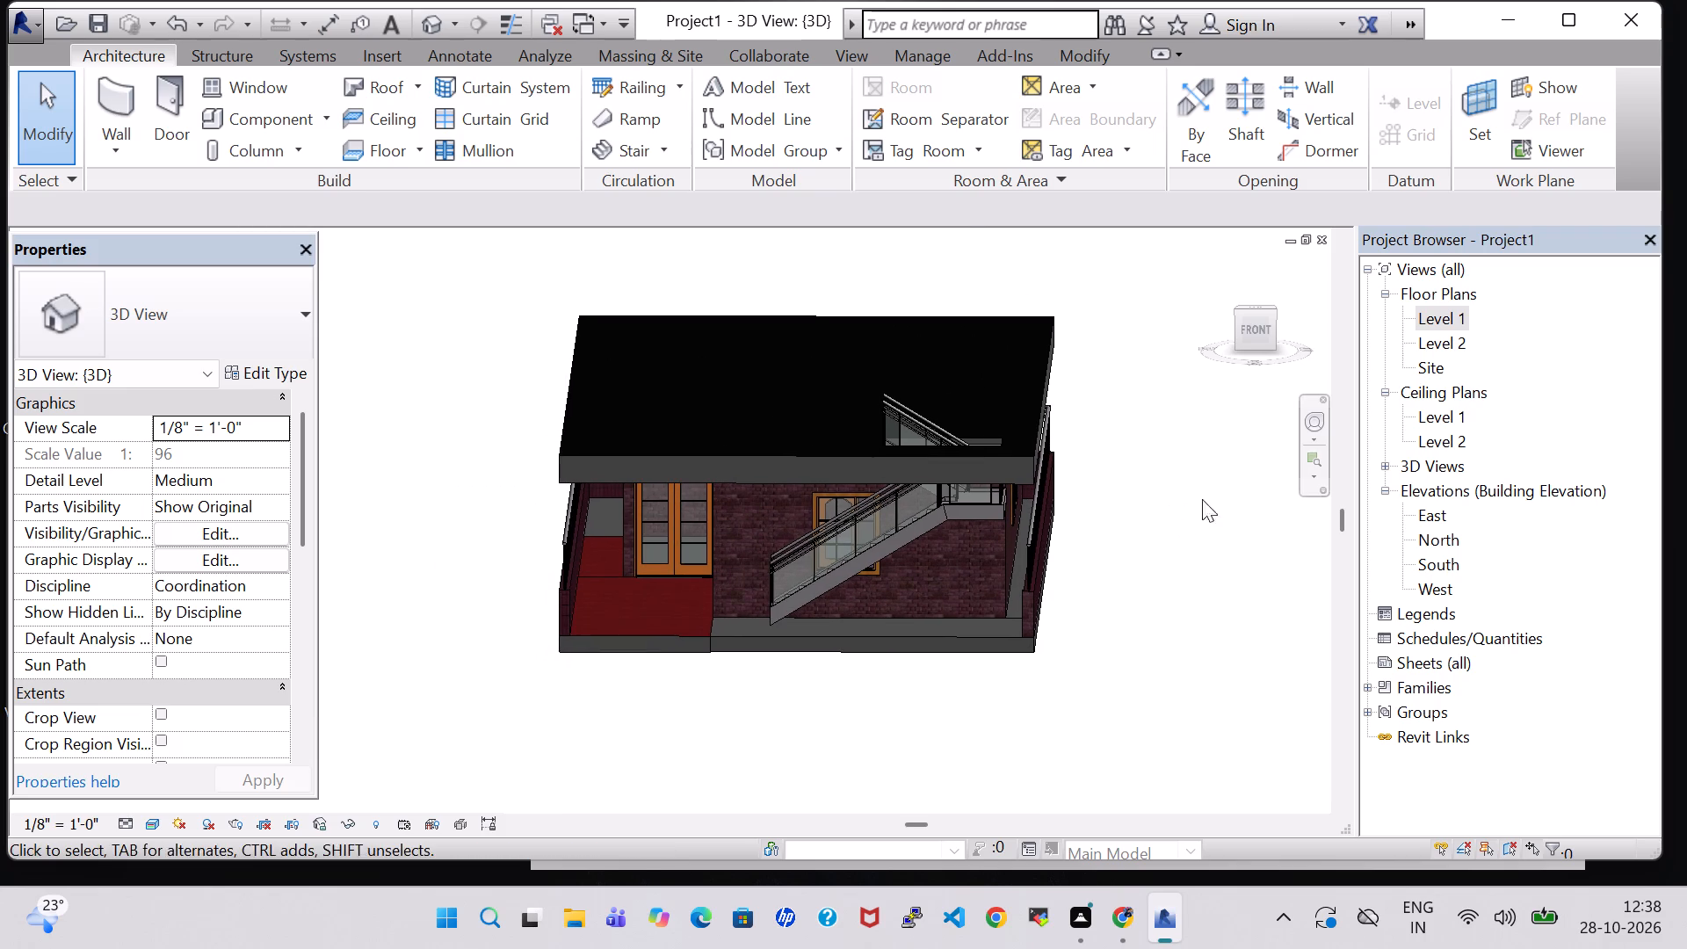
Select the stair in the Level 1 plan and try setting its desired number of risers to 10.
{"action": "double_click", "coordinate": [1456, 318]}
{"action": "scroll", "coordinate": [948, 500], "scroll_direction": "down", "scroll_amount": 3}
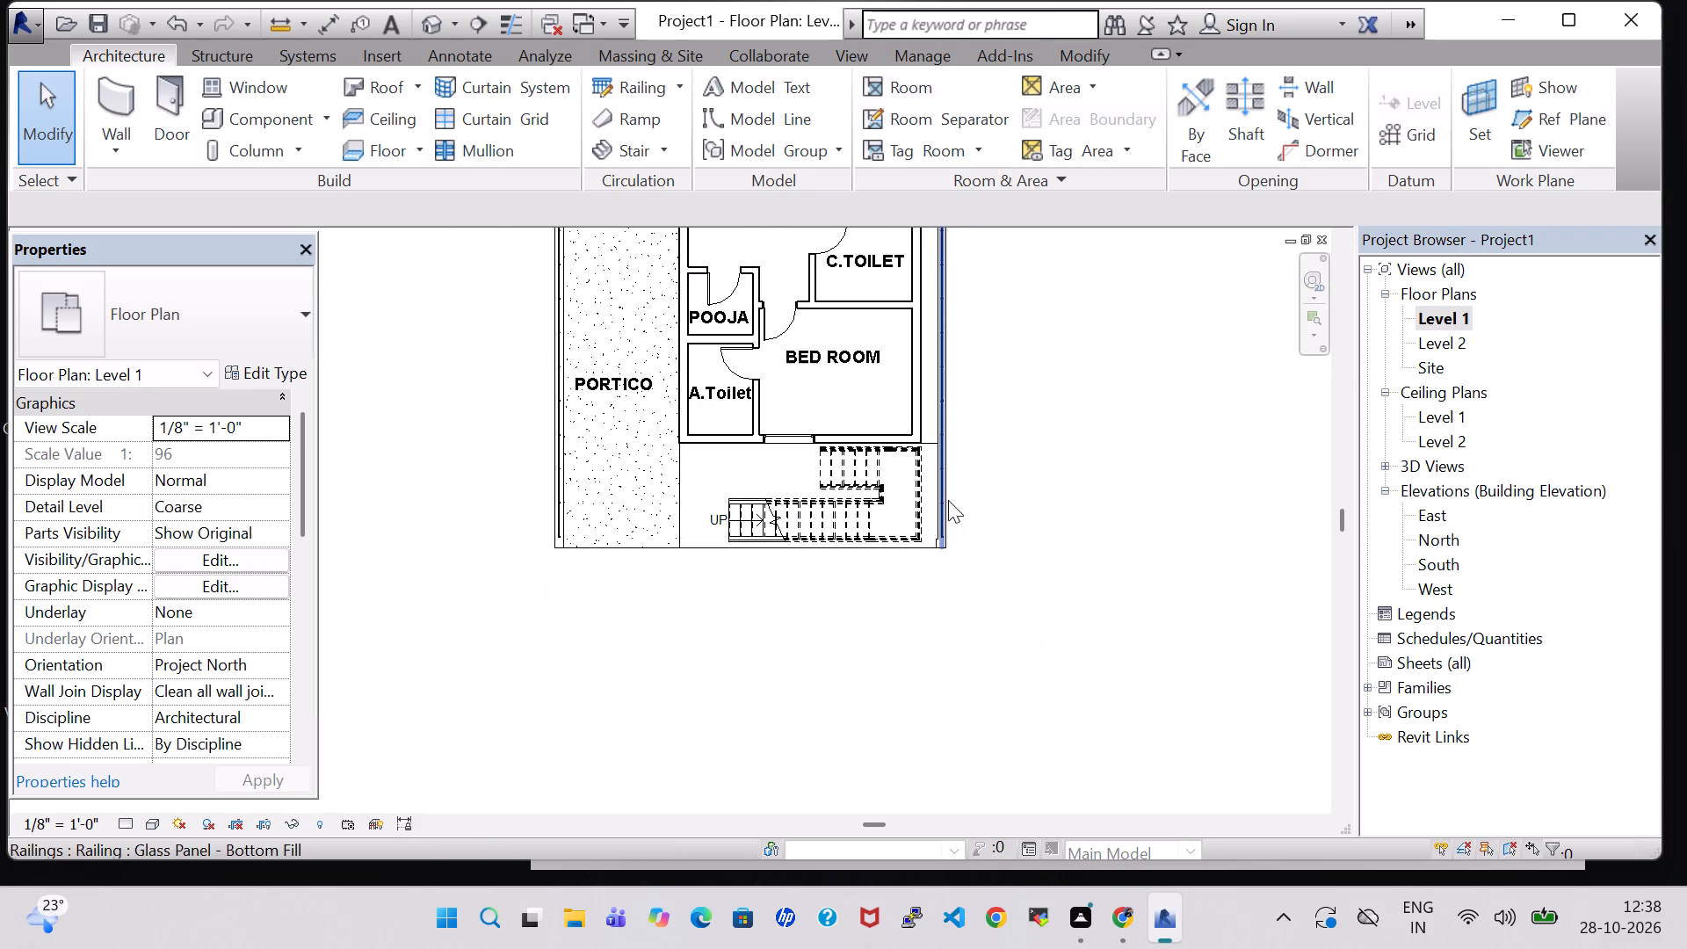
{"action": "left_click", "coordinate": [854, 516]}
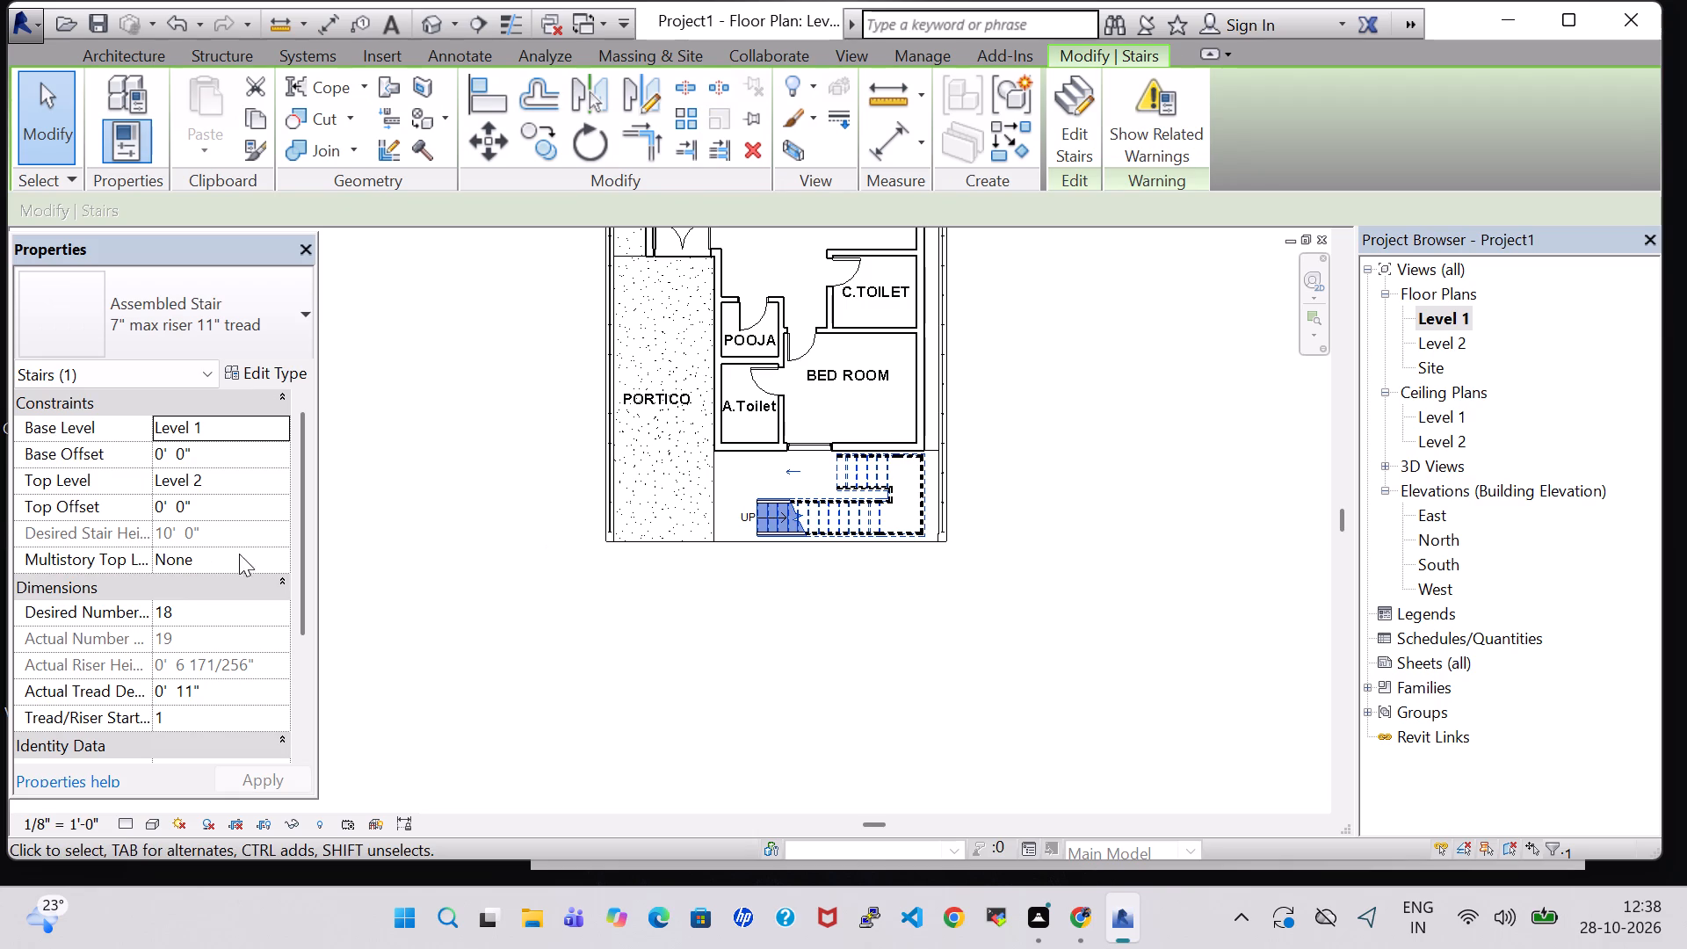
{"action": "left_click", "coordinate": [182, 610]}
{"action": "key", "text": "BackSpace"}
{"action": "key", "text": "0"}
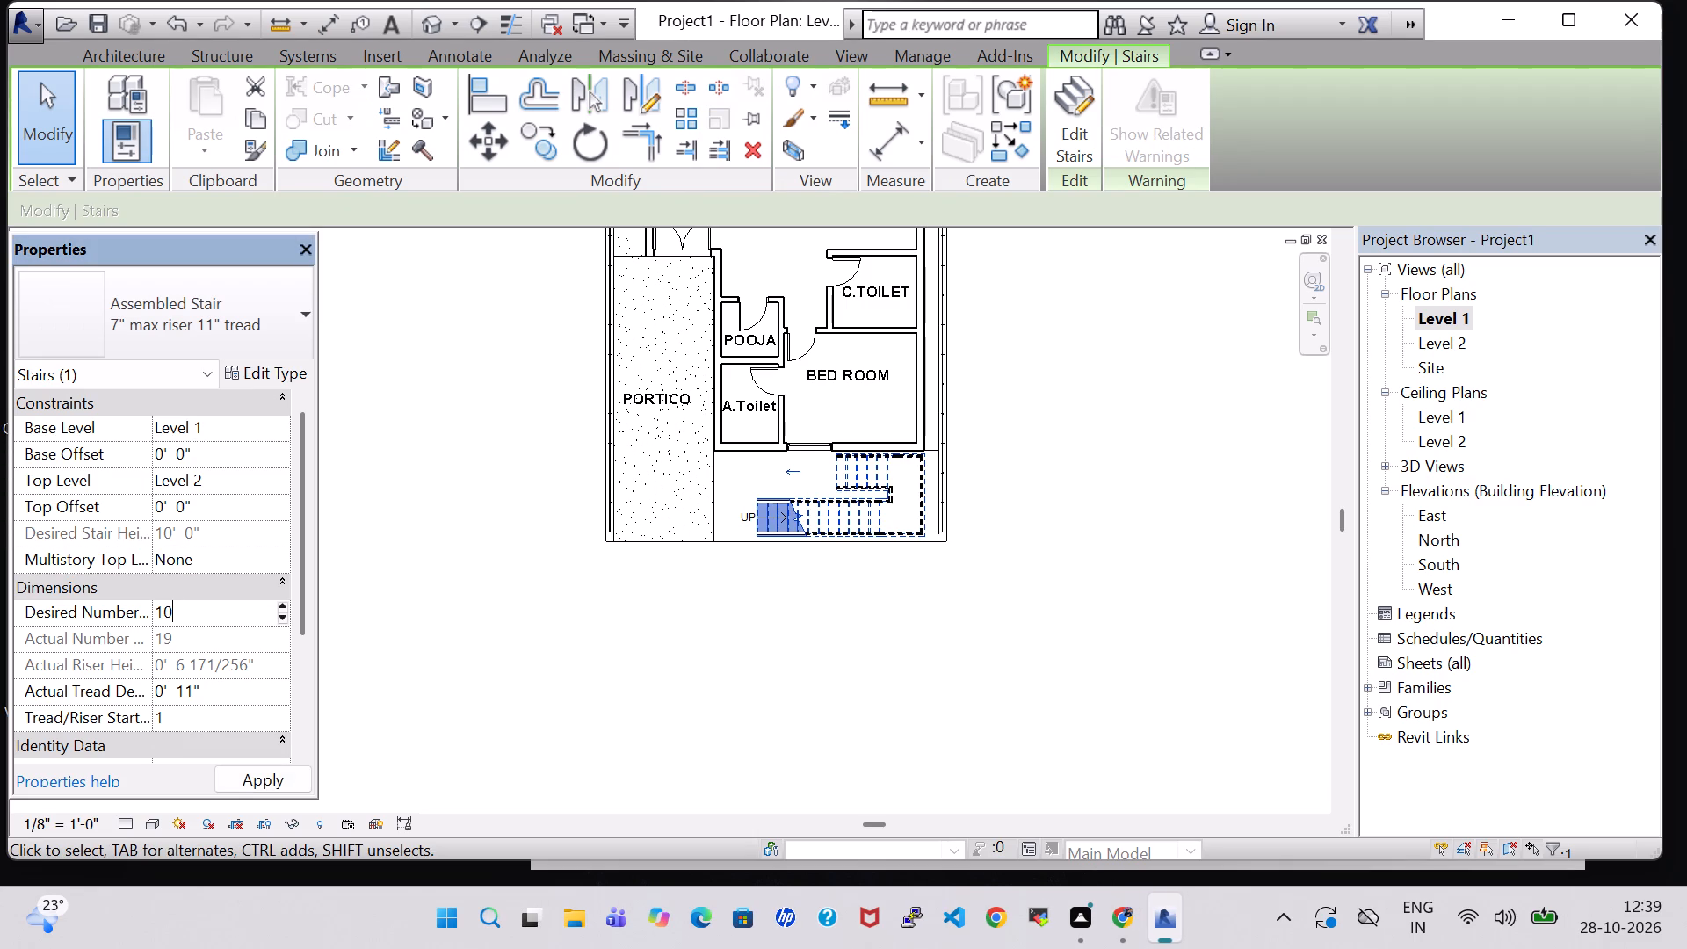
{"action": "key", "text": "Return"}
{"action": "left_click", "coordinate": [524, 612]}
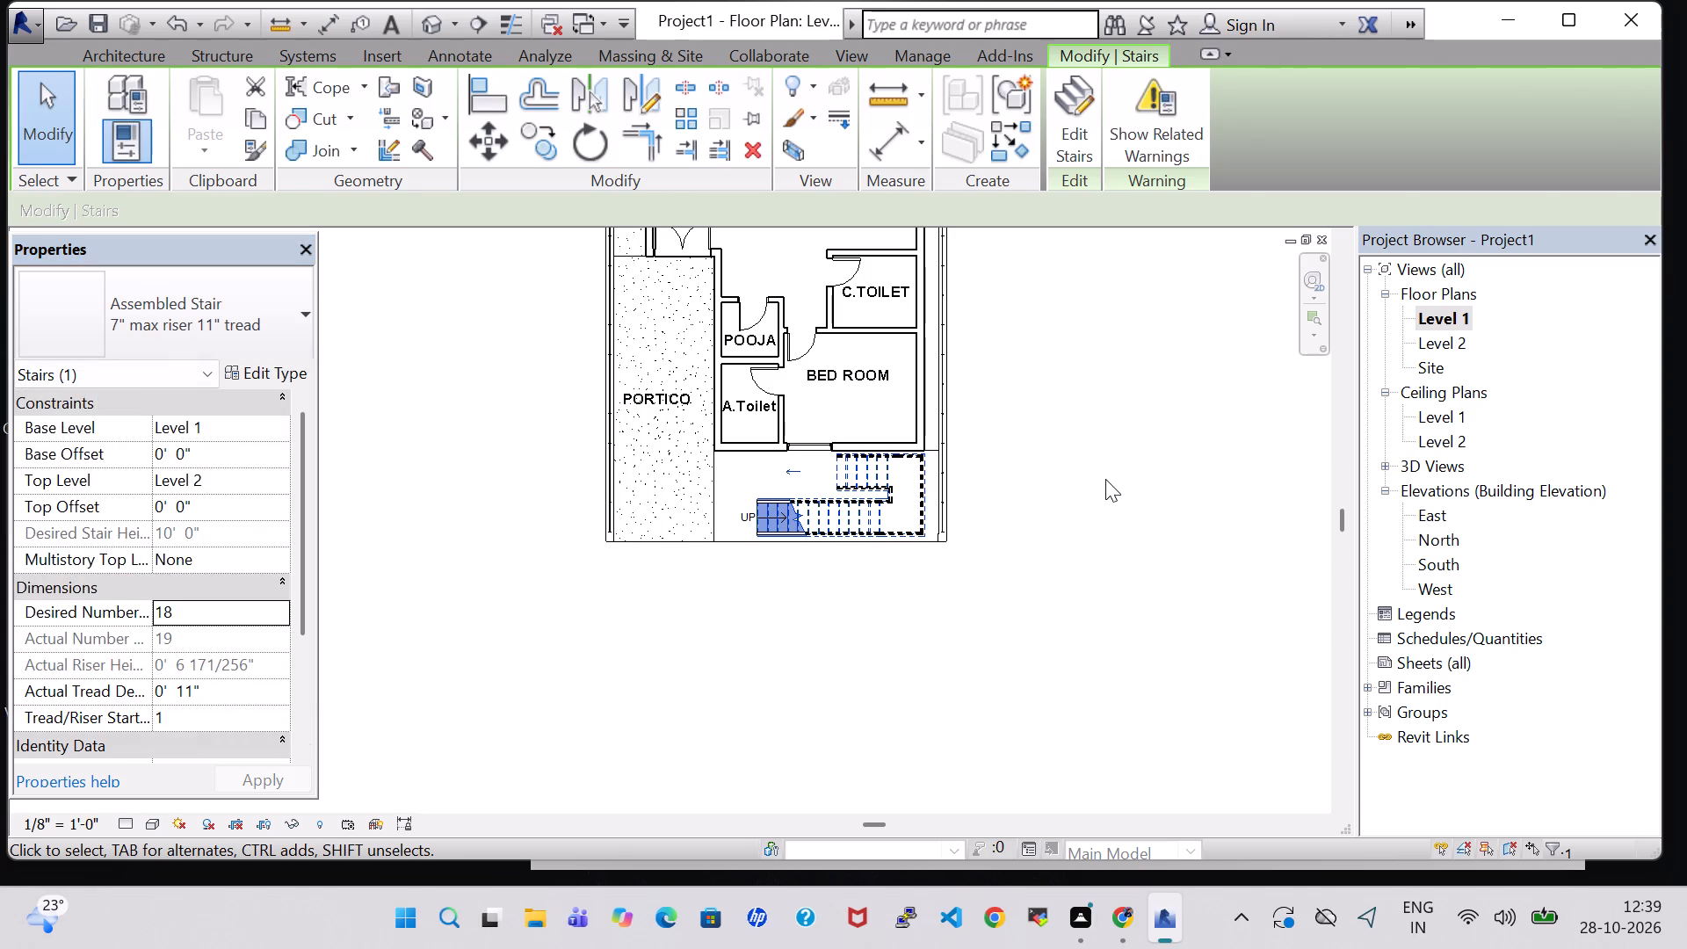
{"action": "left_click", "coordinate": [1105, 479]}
Compare the stair's layout in the Level 1 plan with its front appearance in the 3D view.
{"action": "scroll", "coordinate": [996, 263], "scroll_direction": "down", "scroll_amount": 2}
{"action": "middle_click_drag", "start_coordinate": [1038, 269], "coordinate": [916, 384]}
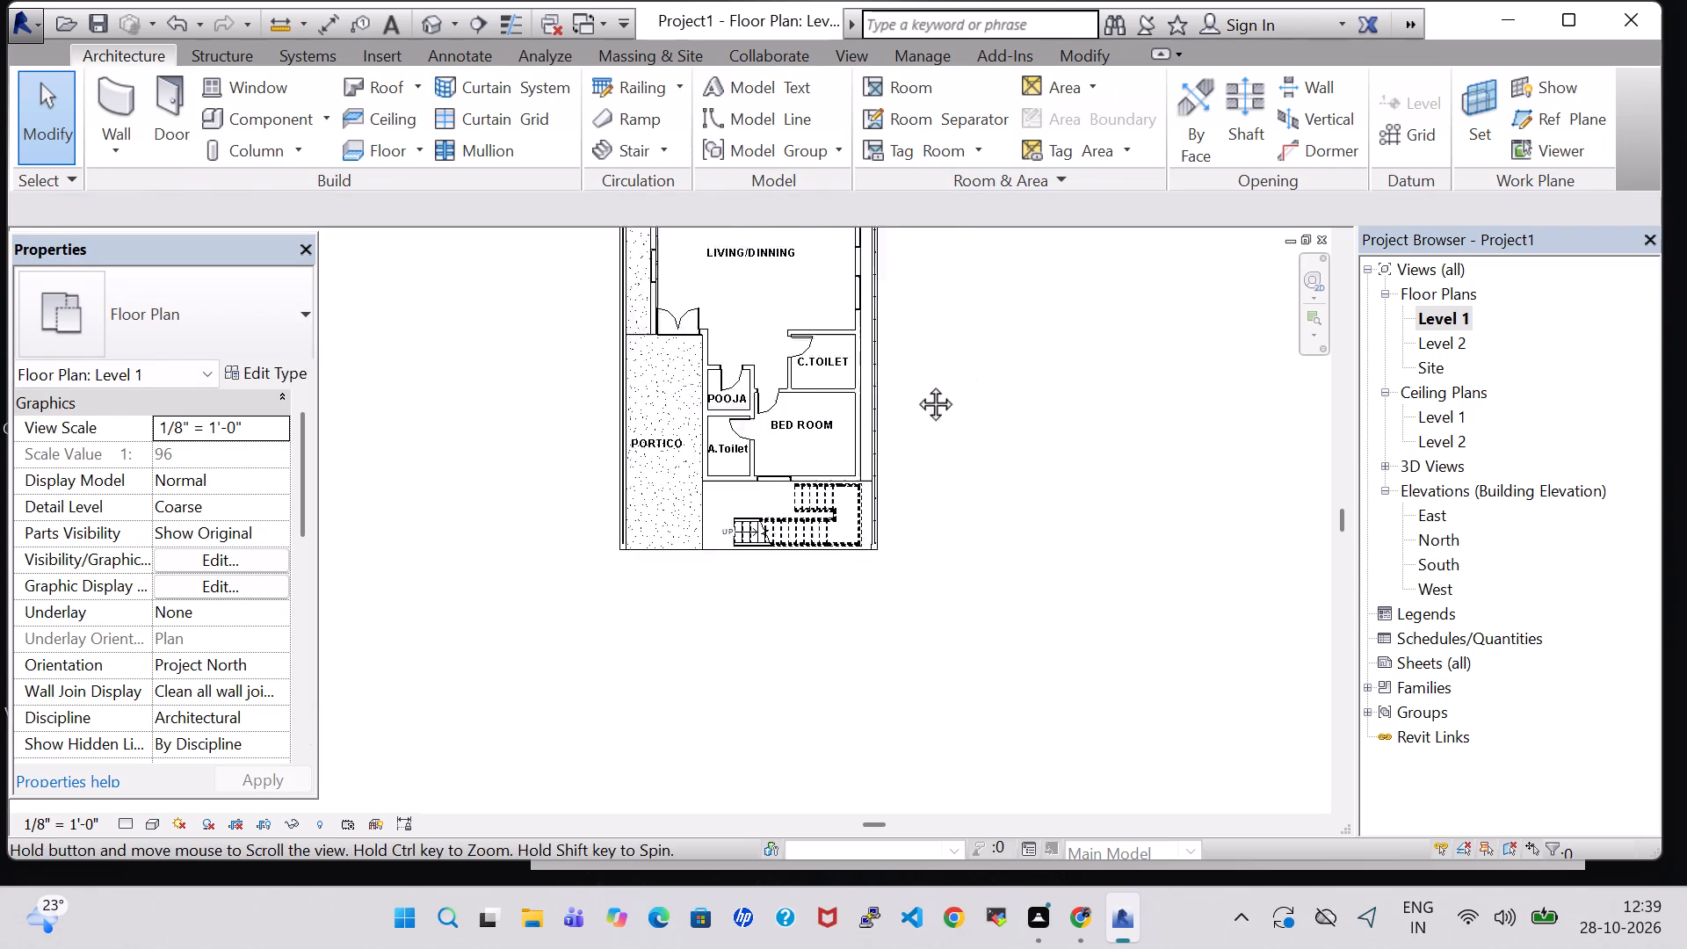
{"action": "middle_click_drag", "start_coordinate": [916, 384], "coordinate": [909, 396]}
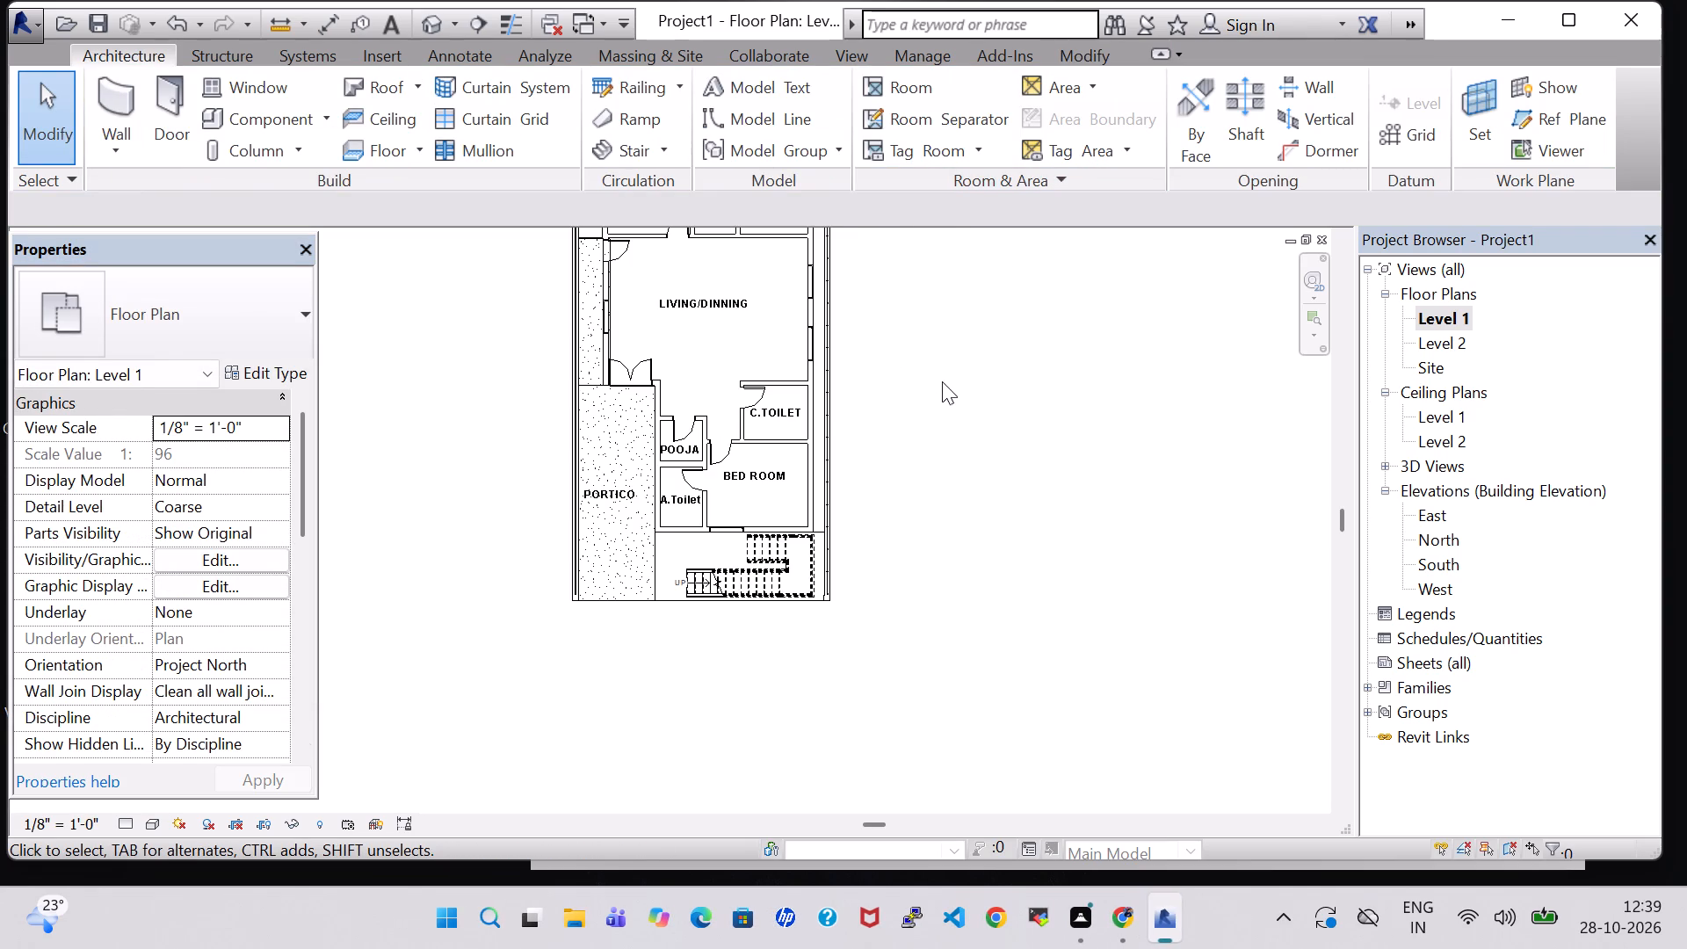
{"action": "scroll", "coordinate": [944, 381], "scroll_direction": "down", "scroll_amount": 1}
{"action": "left_click", "coordinate": [944, 381]}
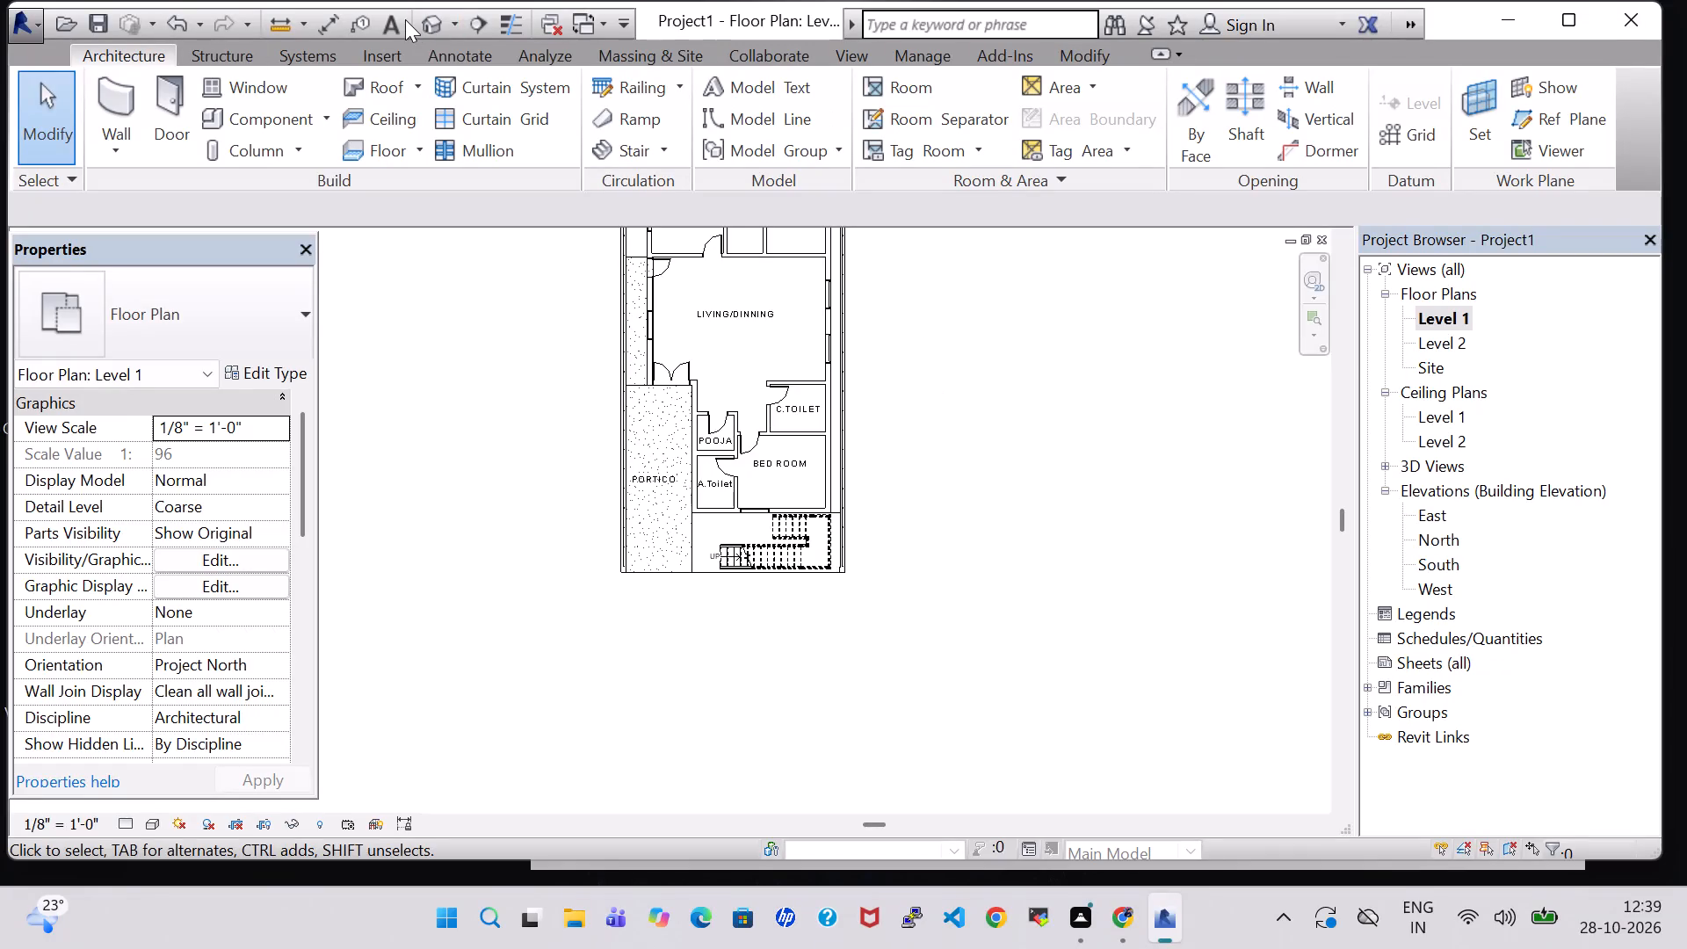
{"action": "left_click", "coordinate": [418, 22]}
{"action": "middle_click_drag", "start_coordinate": [1093, 541], "coordinate": [1095, 521]}
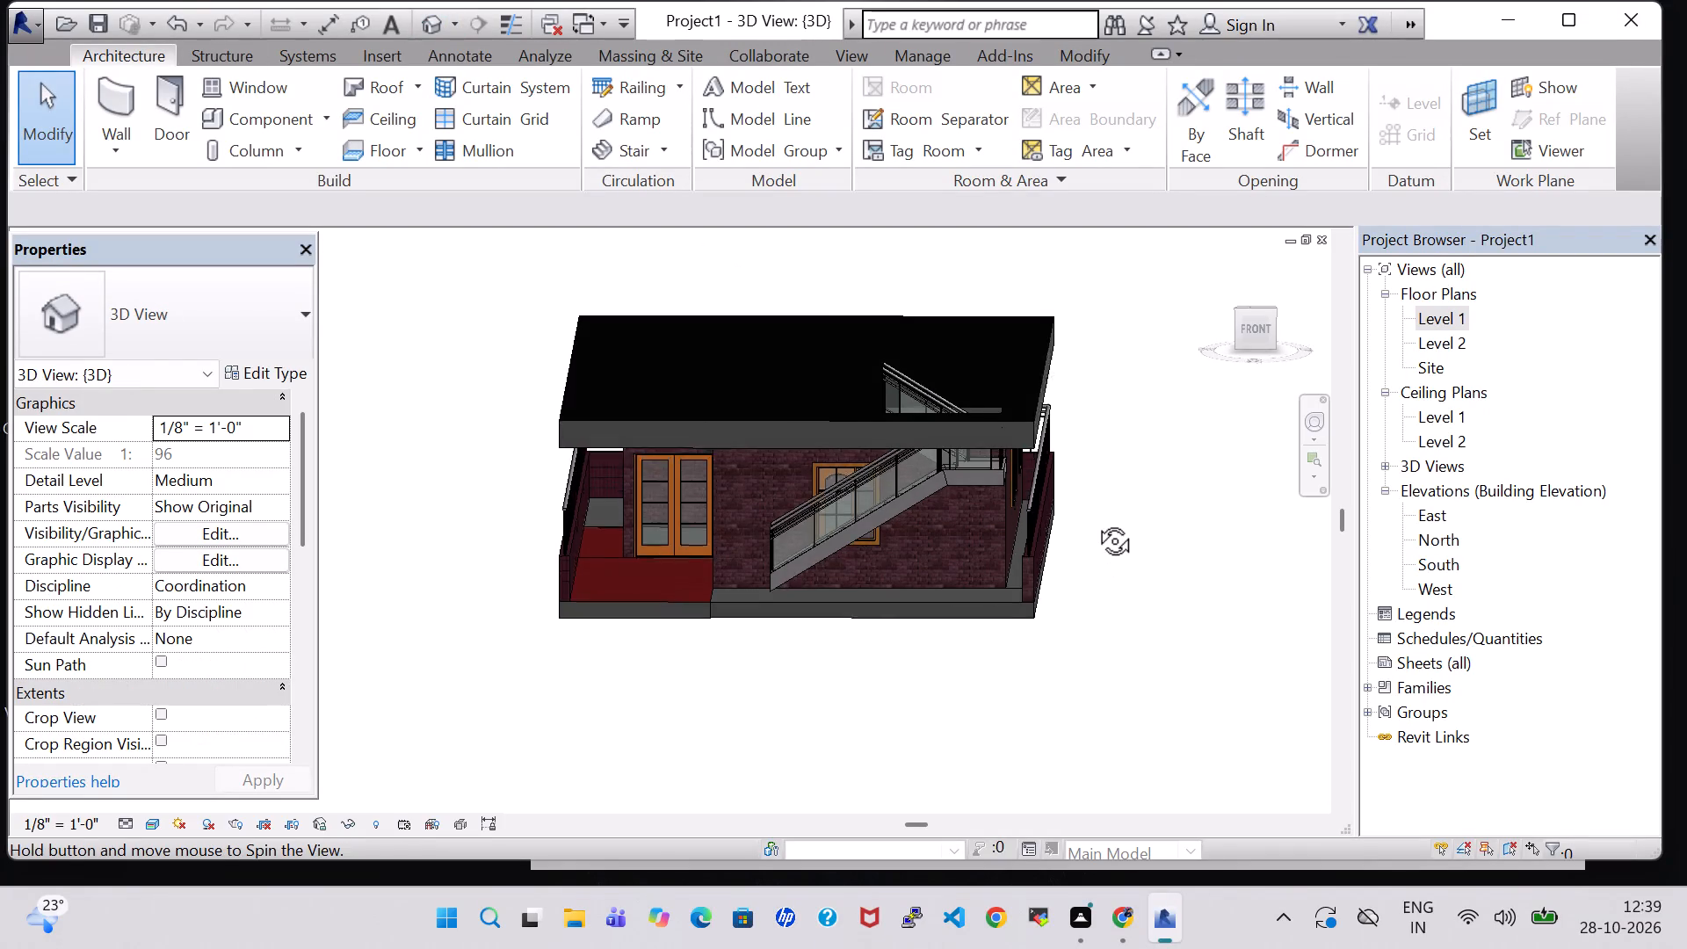
{"action": "middle_click_drag", "start_coordinate": [1095, 521], "coordinate": [1105, 515]}
{"action": "middle_click", "coordinate": [1105, 515], "text": "shift"}
{"action": "middle_click_drag", "start_coordinate": [1141, 511], "coordinate": [1126, 511]}
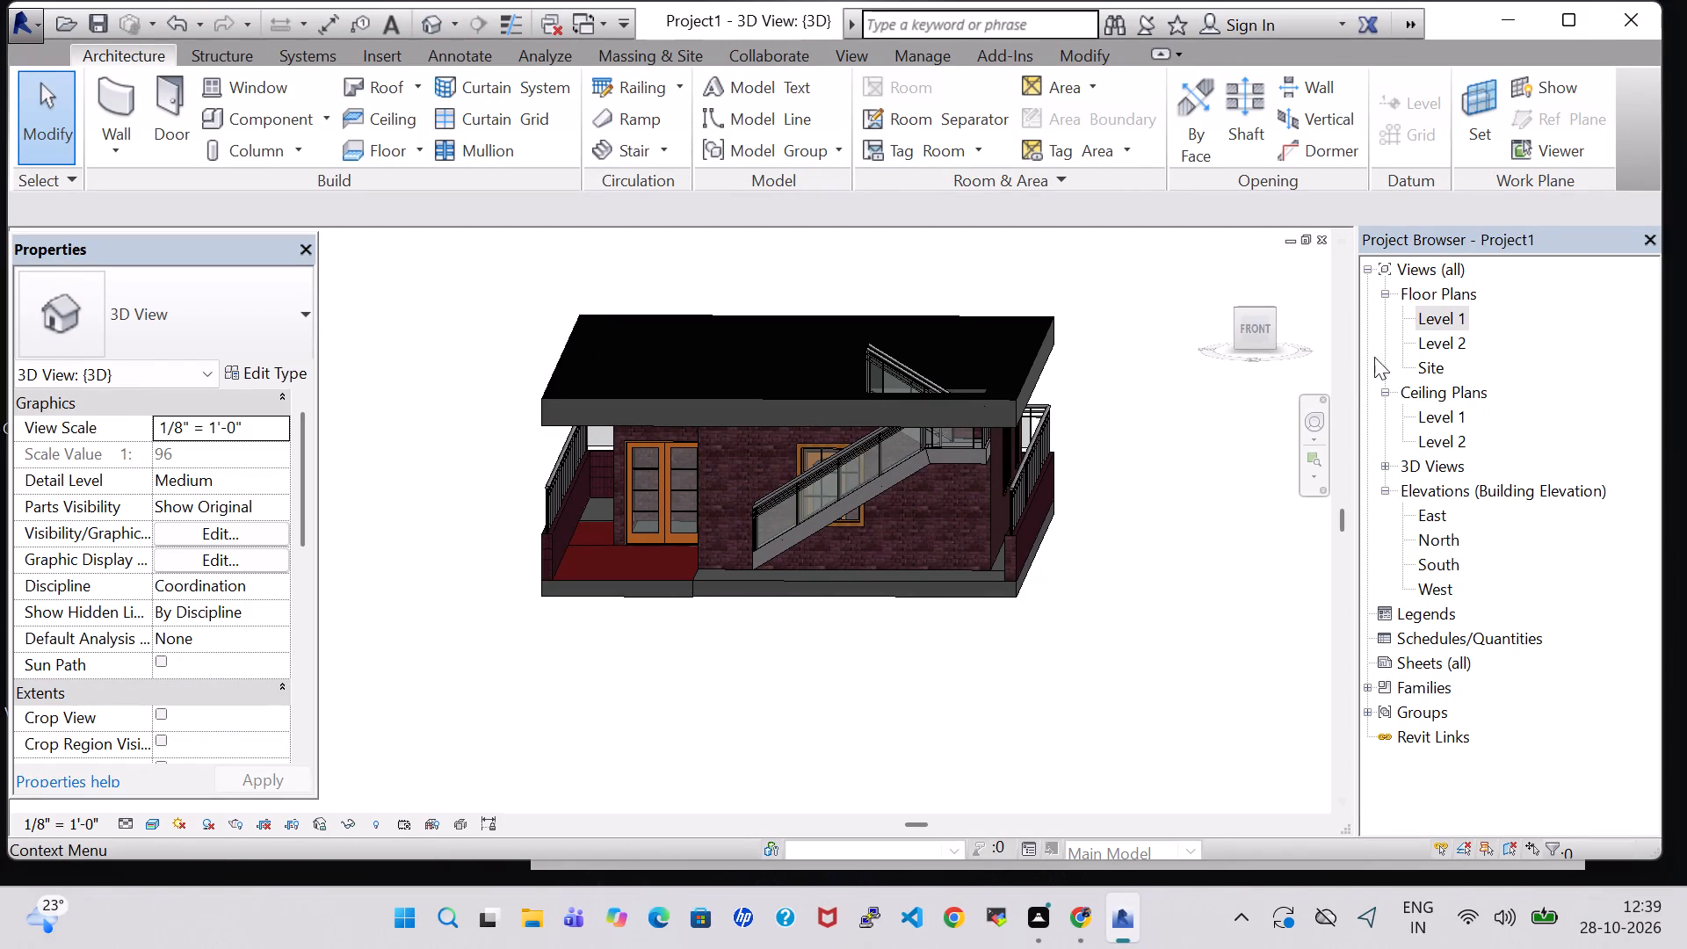
{"action": "double_click", "coordinate": [1439, 315]}
{"action": "scroll", "coordinate": [719, 382], "scroll_direction": "down", "scroll_amount": 1}
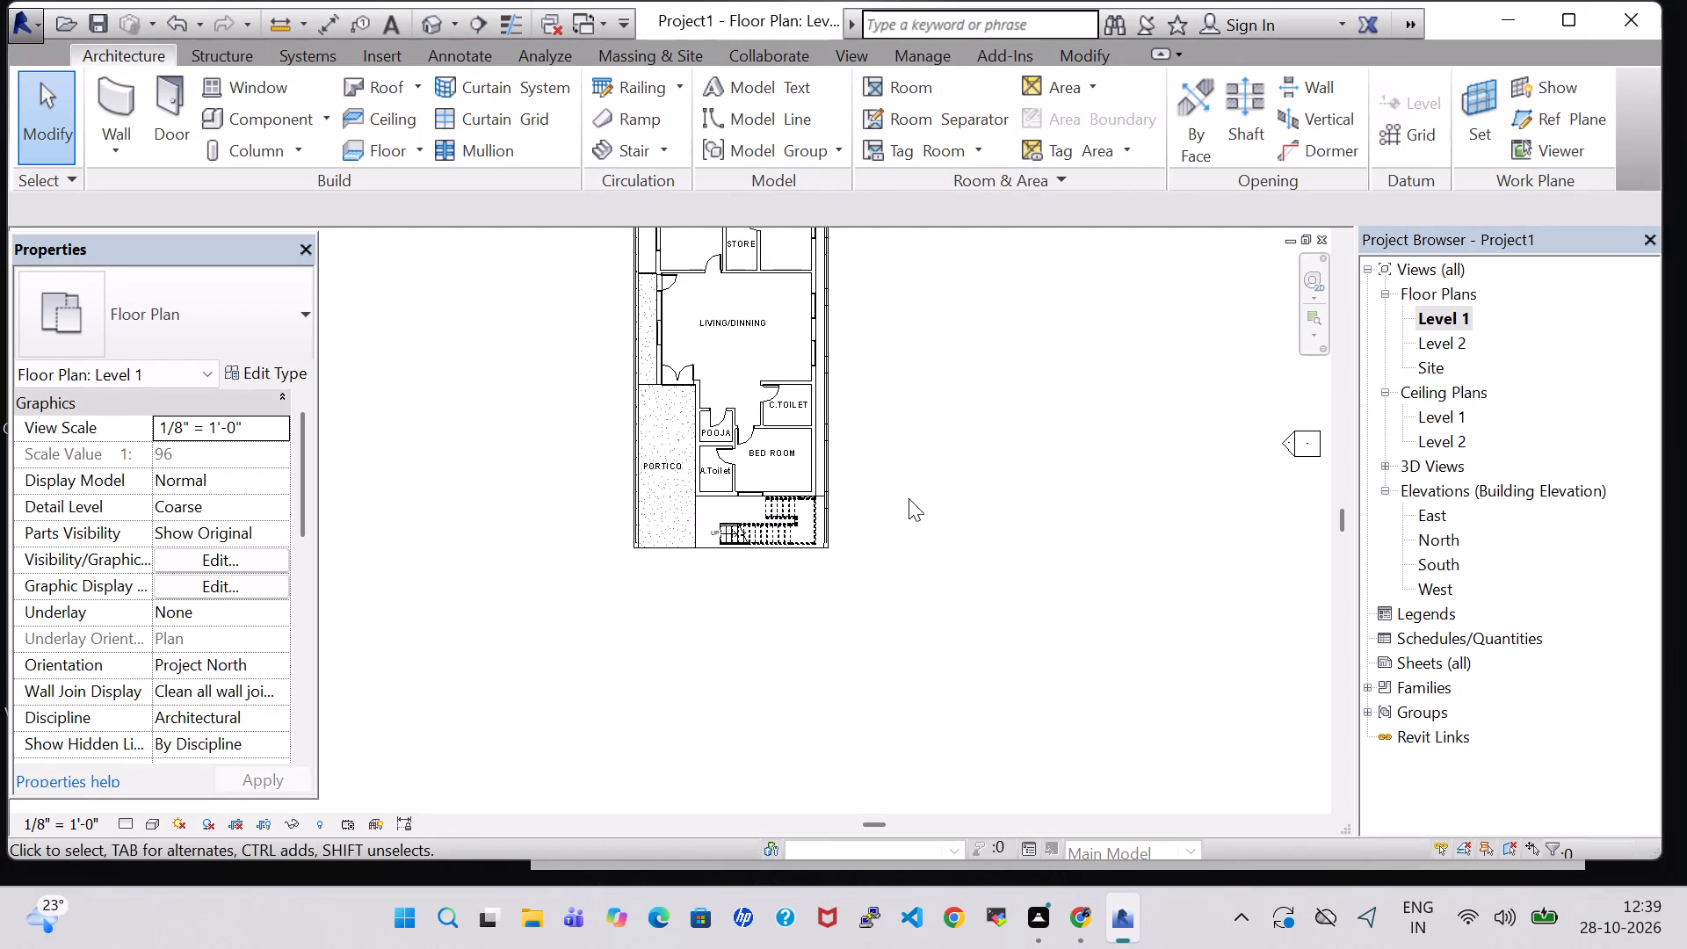
Hide the Roofs category in the 3D view through its visibility/graphic overrides.
{"action": "left_click", "coordinate": [439, 25]}
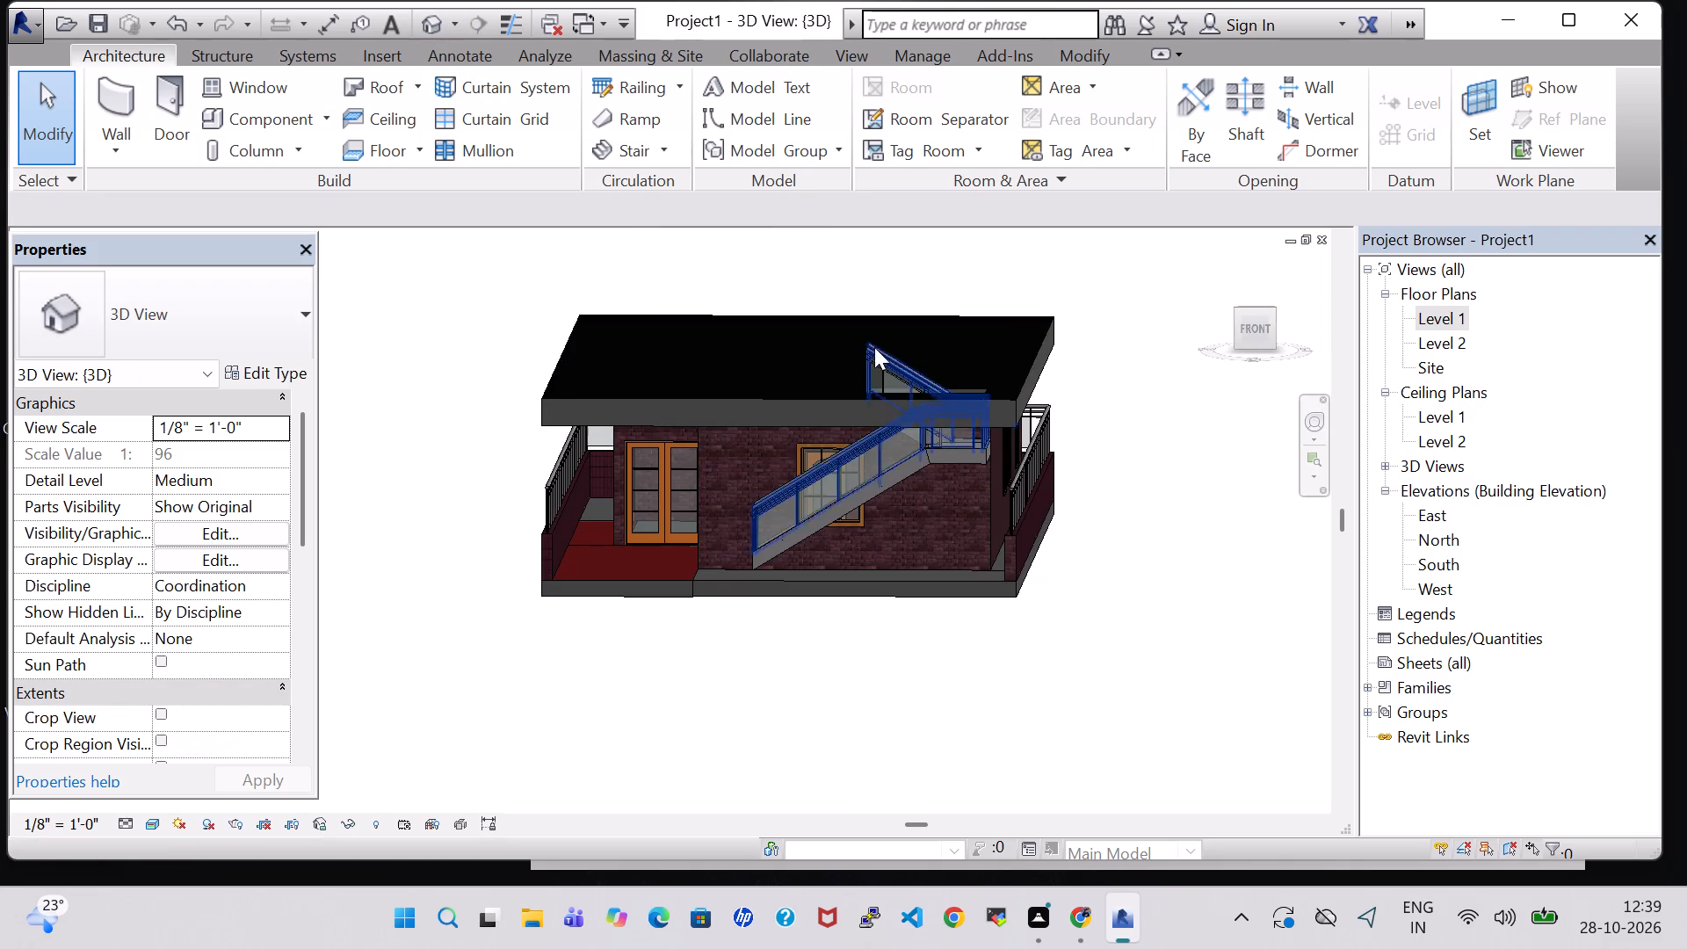
{"action": "type", "text": "VV"}
{"action": "left_click", "coordinate": [416, 421]}
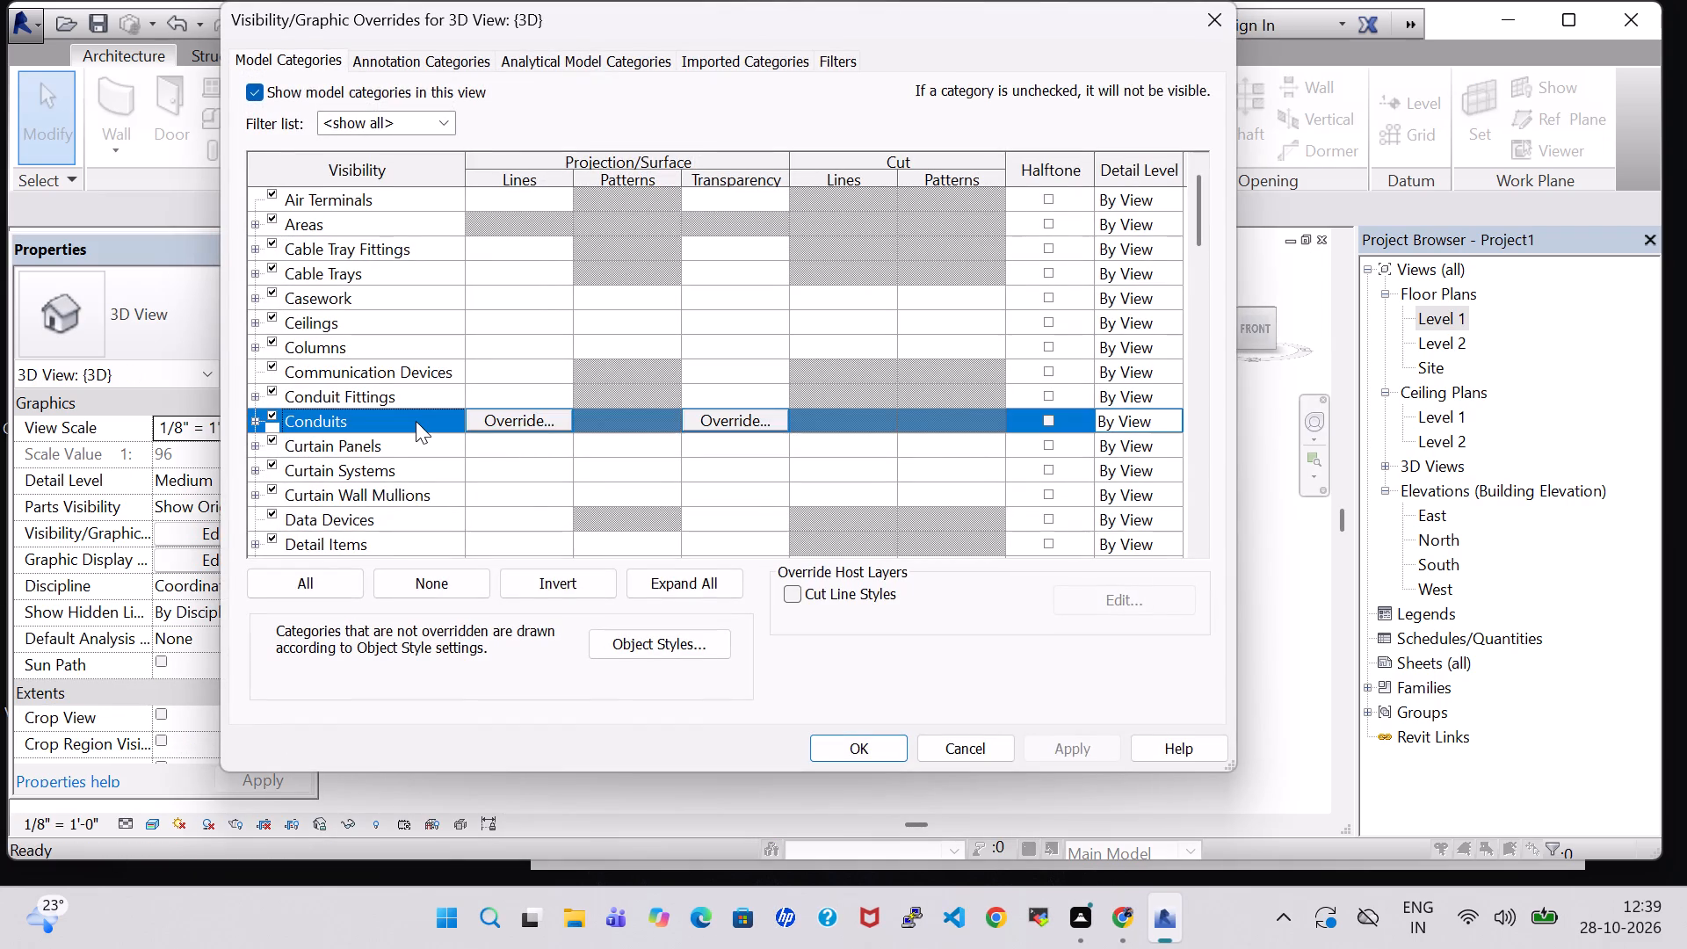
{"action": "key", "text": "r"}
{"action": "scroll", "coordinate": [416, 421], "scroll_direction": "down", "scroll_amount": 8}
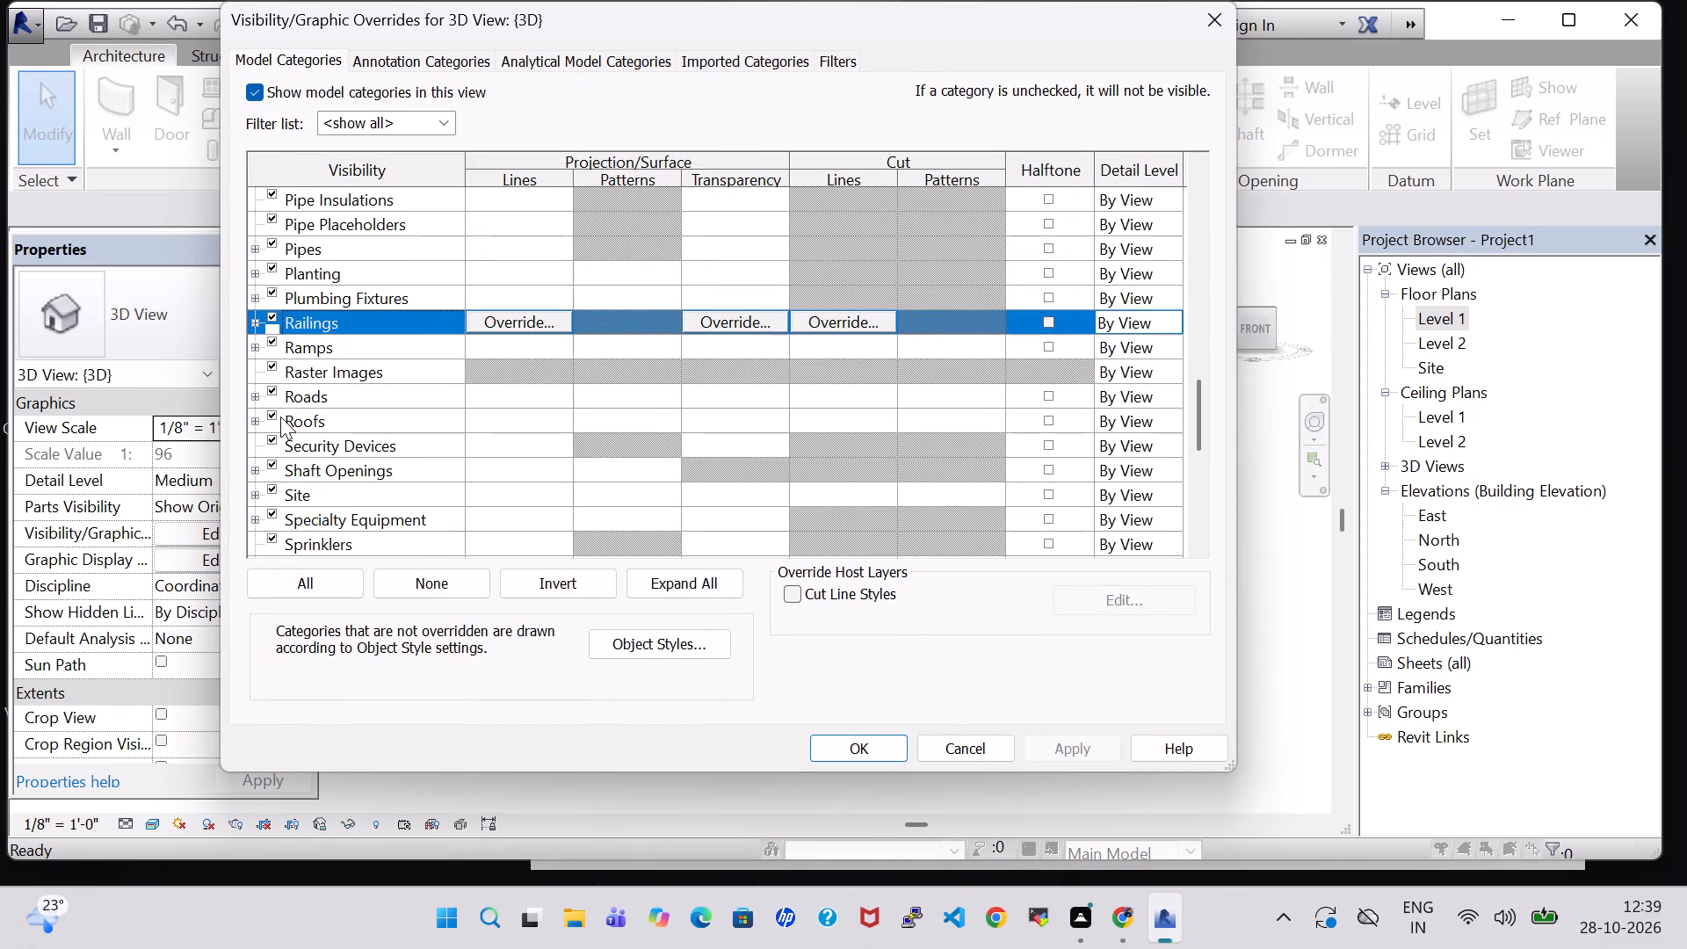
{"action": "left_click", "coordinate": [270, 411]}
{"action": "left_click", "coordinate": [1091, 749]}
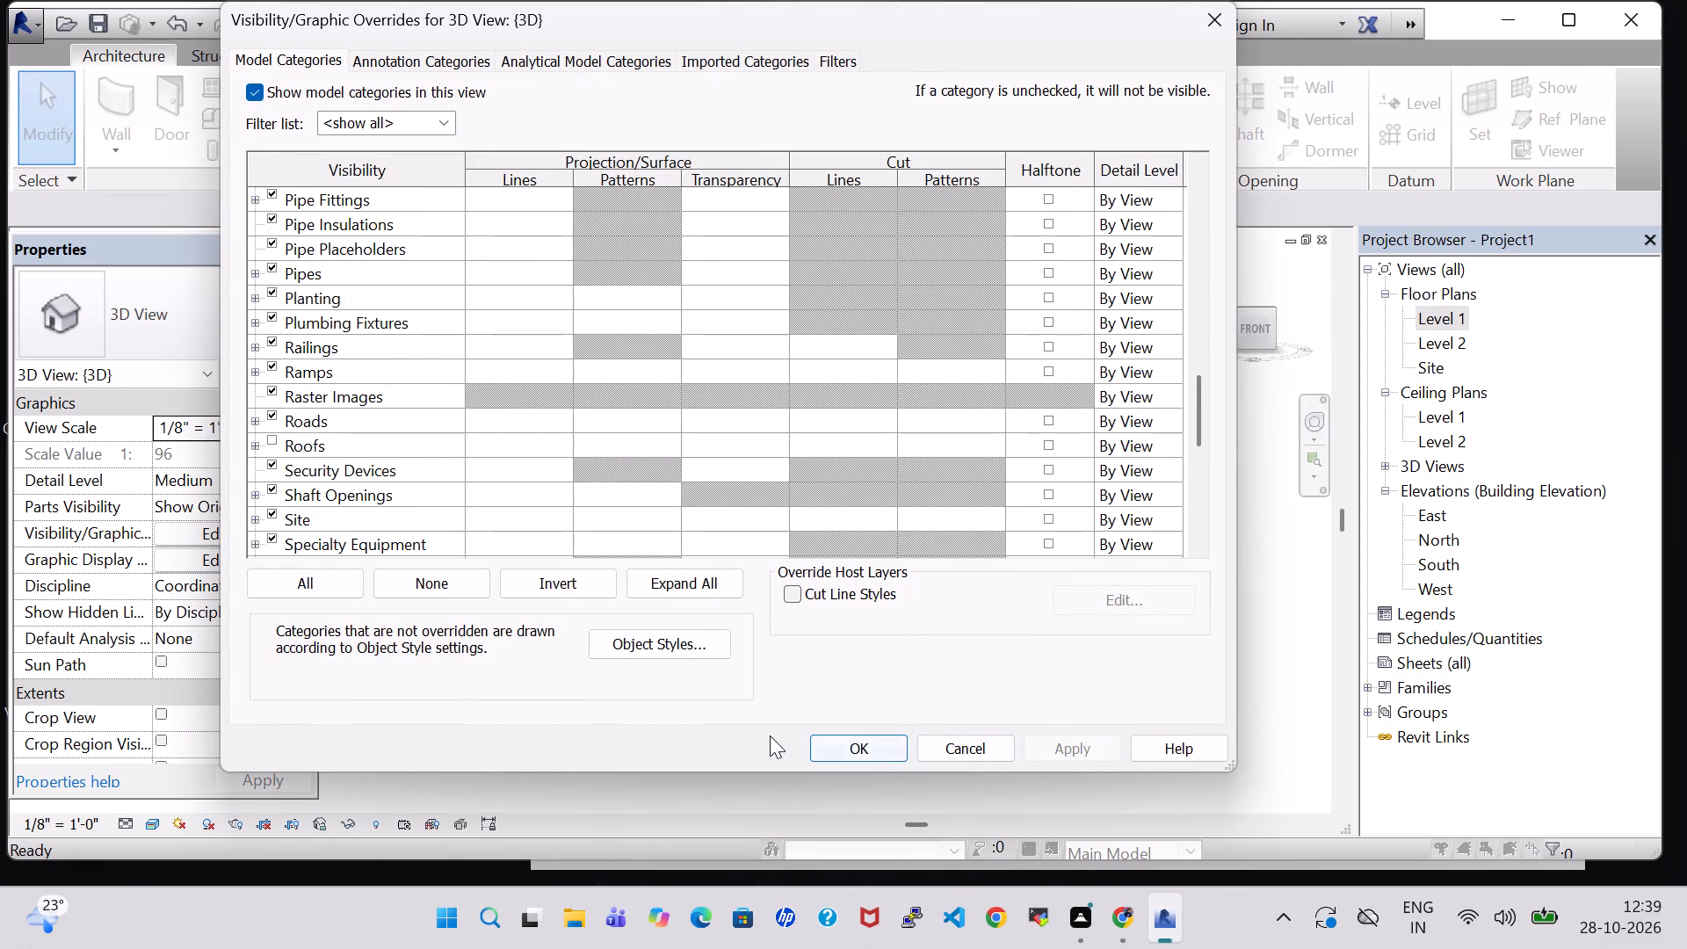
{"action": "left_click", "coordinate": [770, 735]}
{"action": "left_click", "coordinate": [865, 745]}
{"action": "left_click", "coordinate": [1160, 663]}
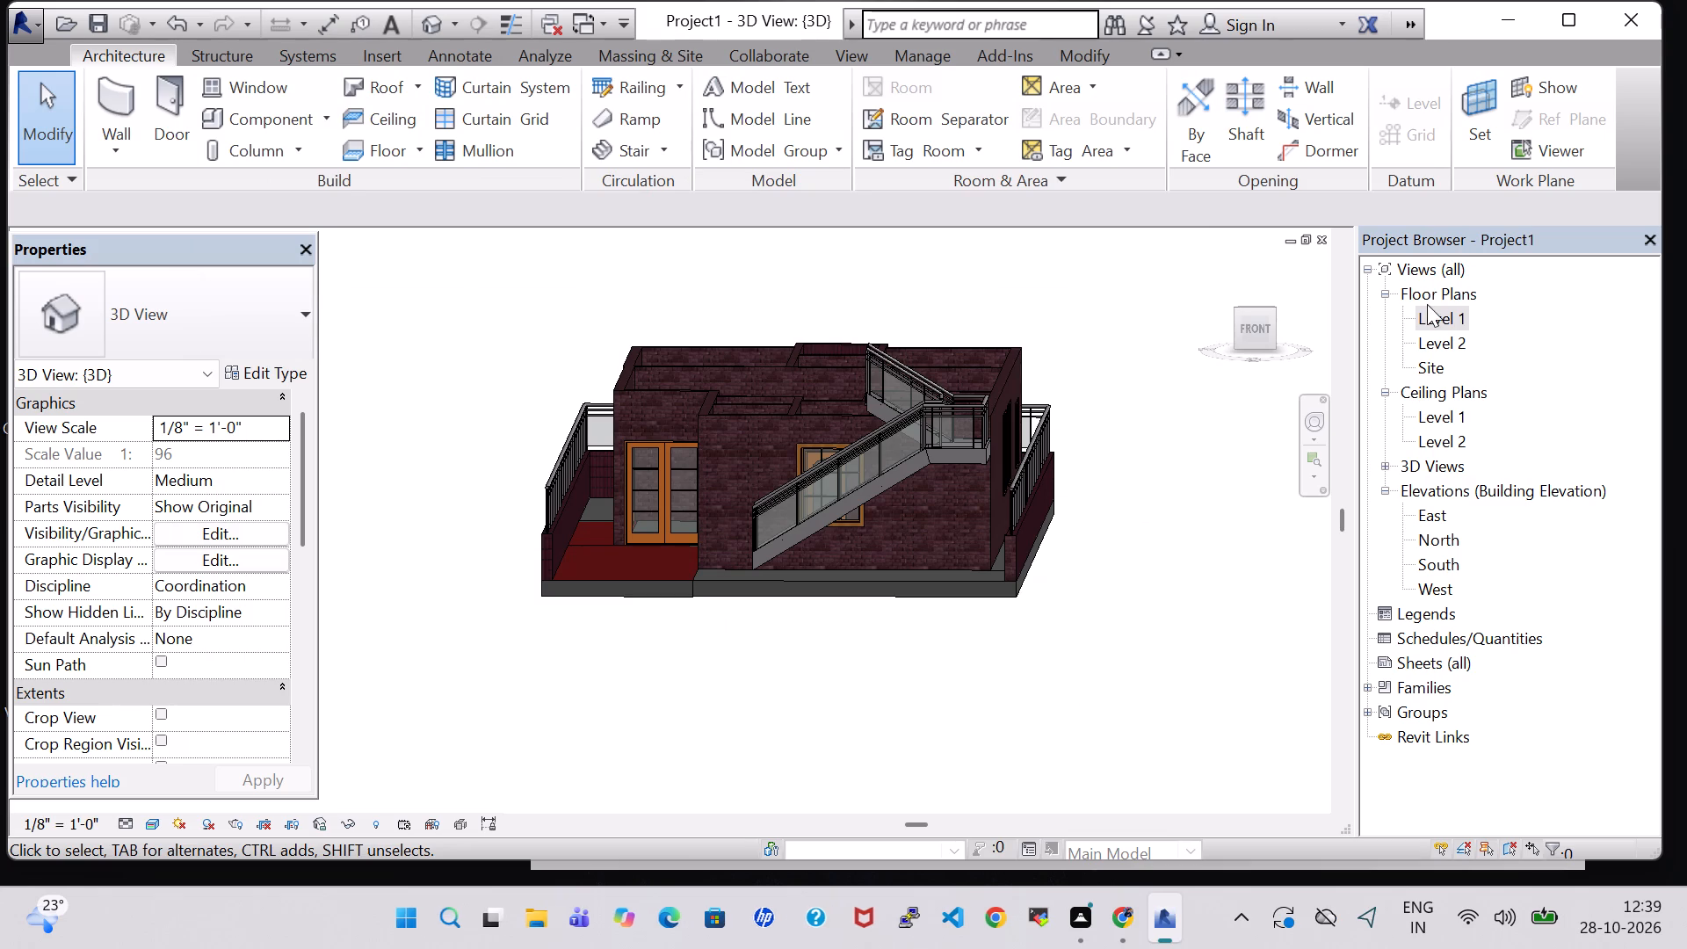
Examine the stair landing, front slab and perimeter railing corner in the 3D view with the roof hidden.
{"action": "left_click", "coordinate": [1427, 304]}
{"action": "double_click", "coordinate": [1435, 318]}
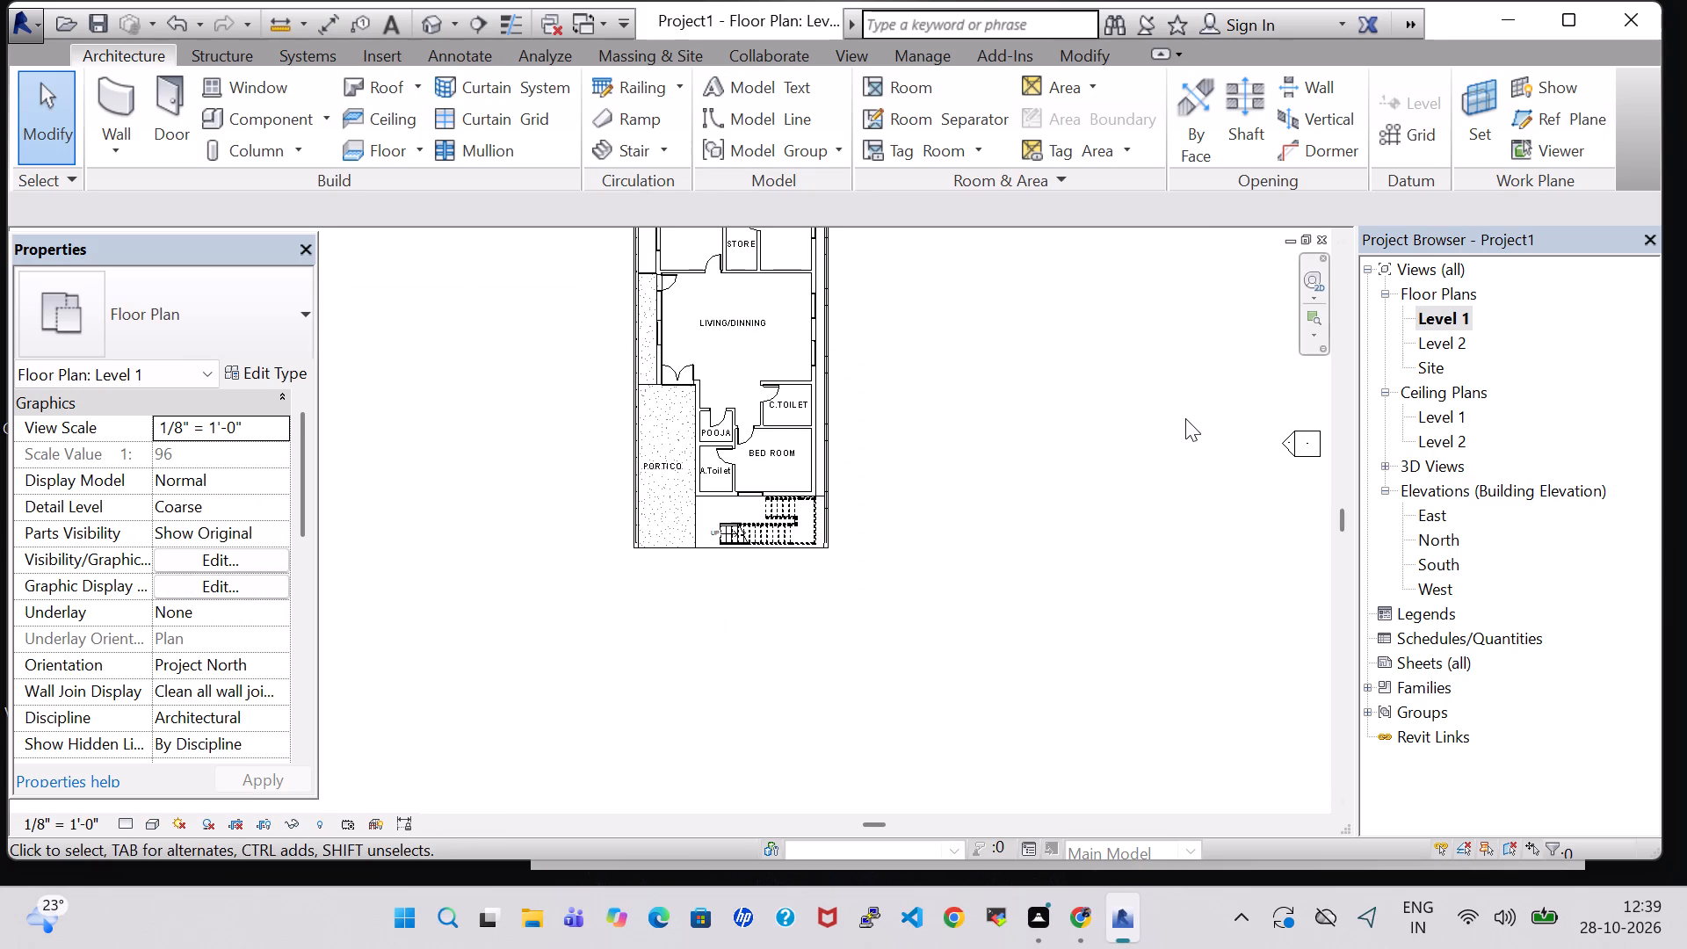
{"action": "left_click", "coordinate": [420, 20]}
{"action": "middle_click_drag", "start_coordinate": [1124, 526], "coordinate": [1037, 551]}
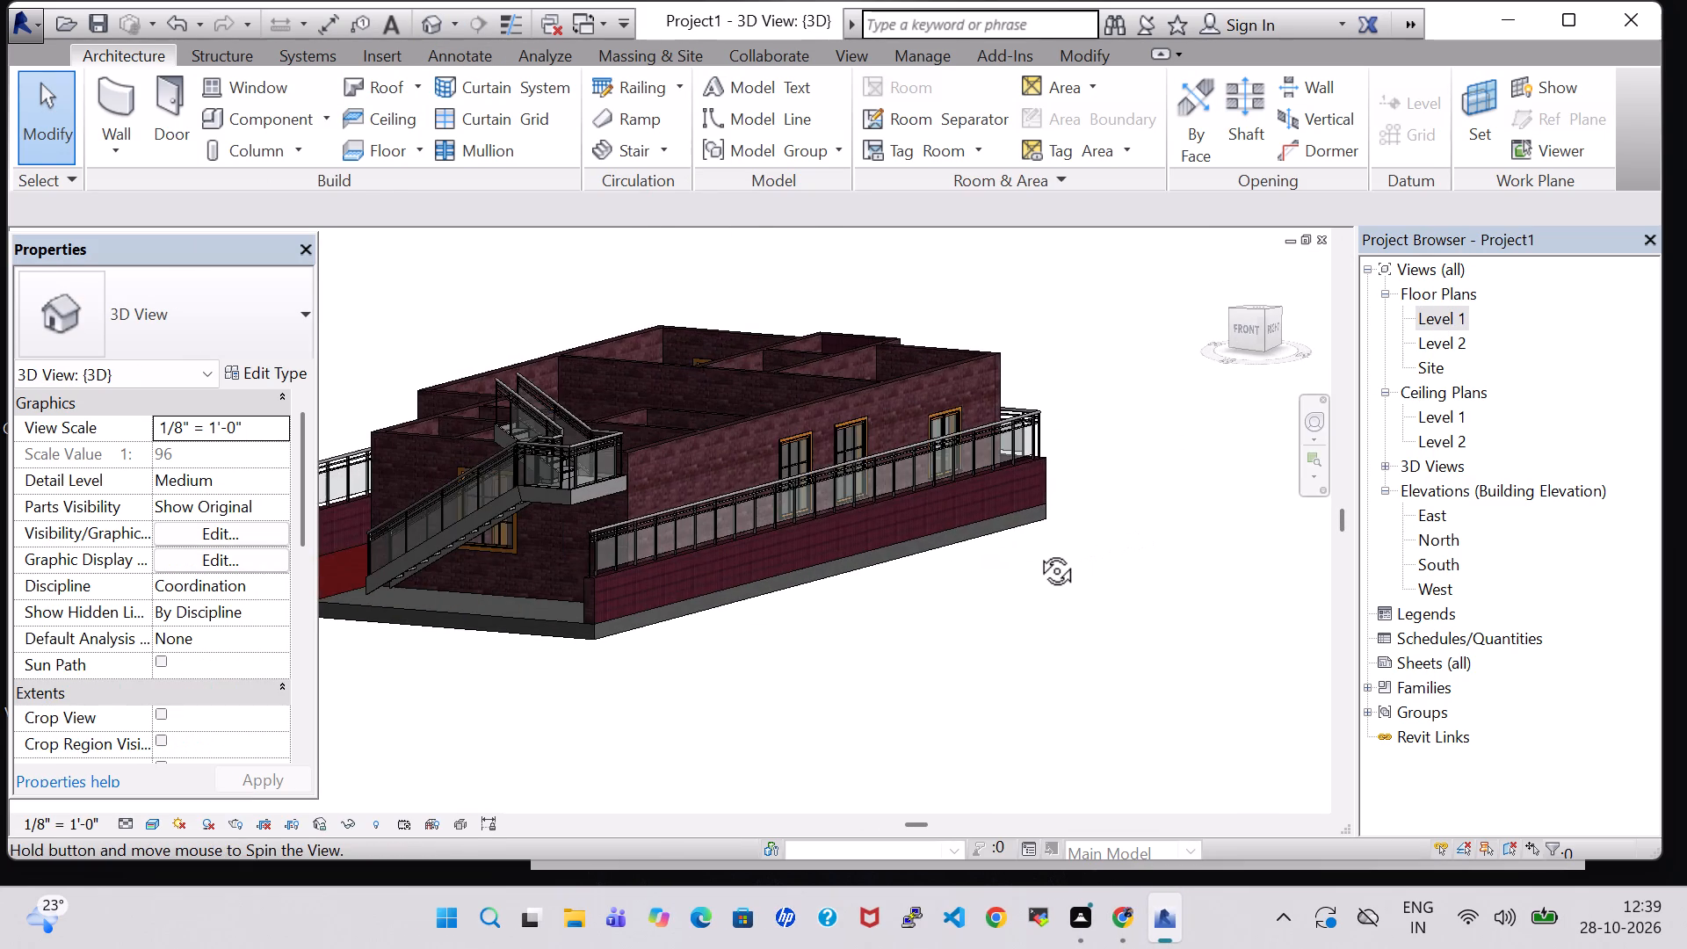
{"action": "middle_click_drag", "start_coordinate": [1037, 551], "coordinate": [1034, 553]}
{"action": "scroll", "coordinate": [892, 645], "scroll_direction": "up", "scroll_amount": 4, "text": "shift"}
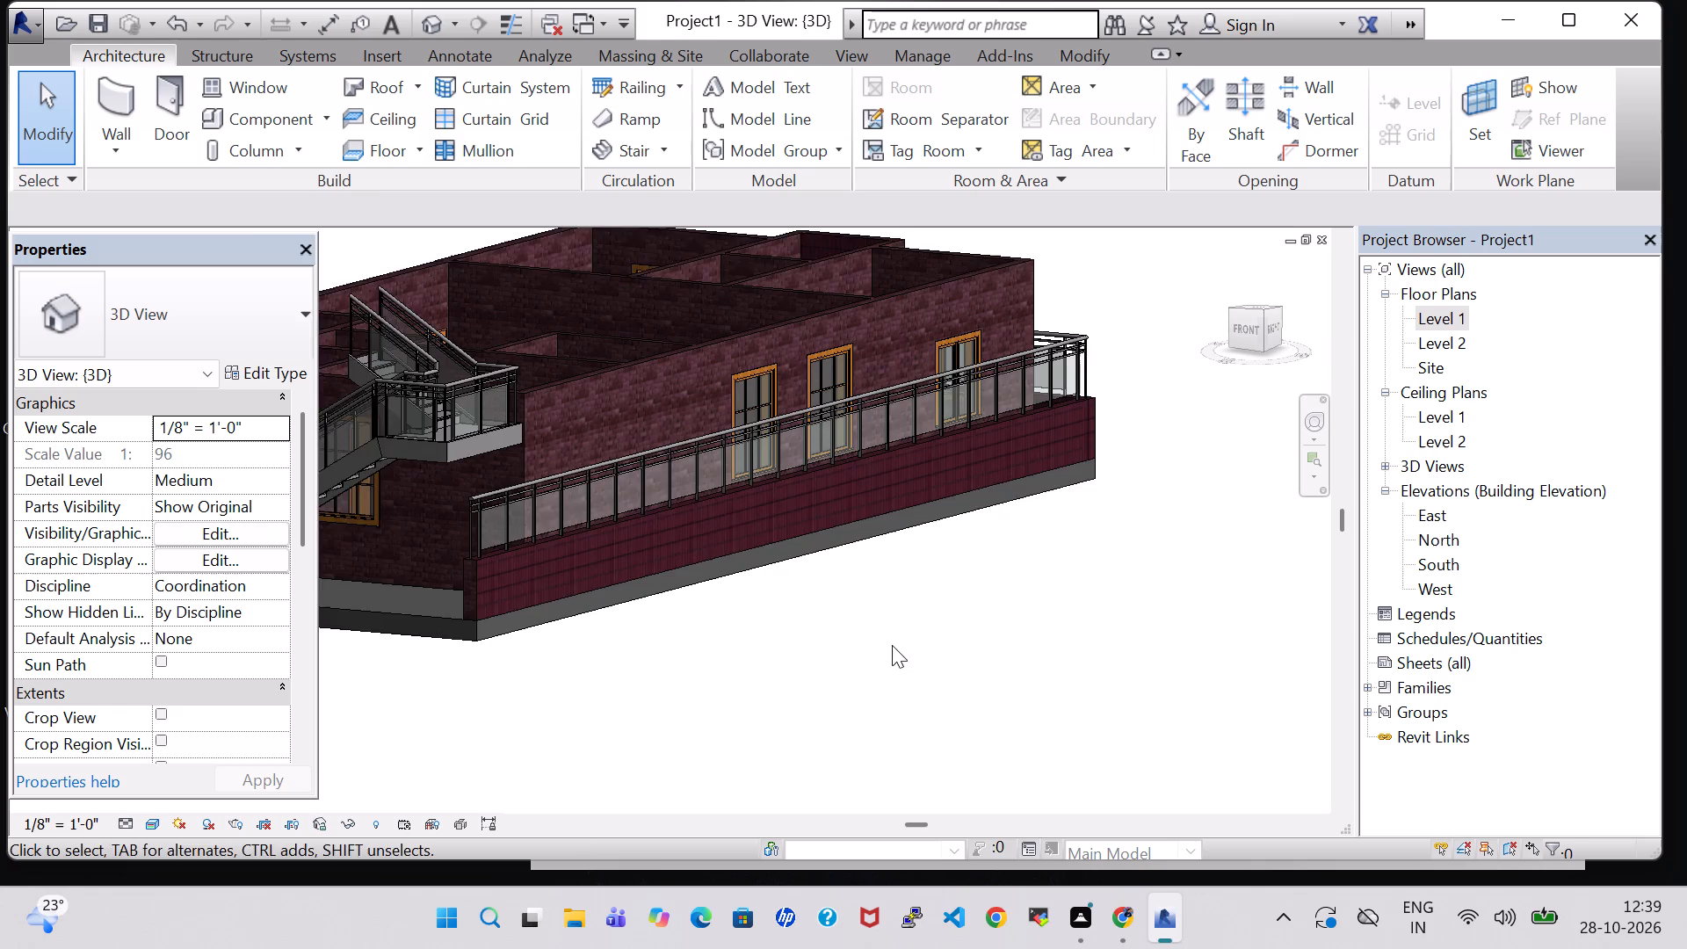
{"action": "middle_click_drag", "start_coordinate": [892, 645], "coordinate": [953, 675]}
{"action": "middle_click_drag", "start_coordinate": [843, 690], "coordinate": [859, 695], "text": "shift"}
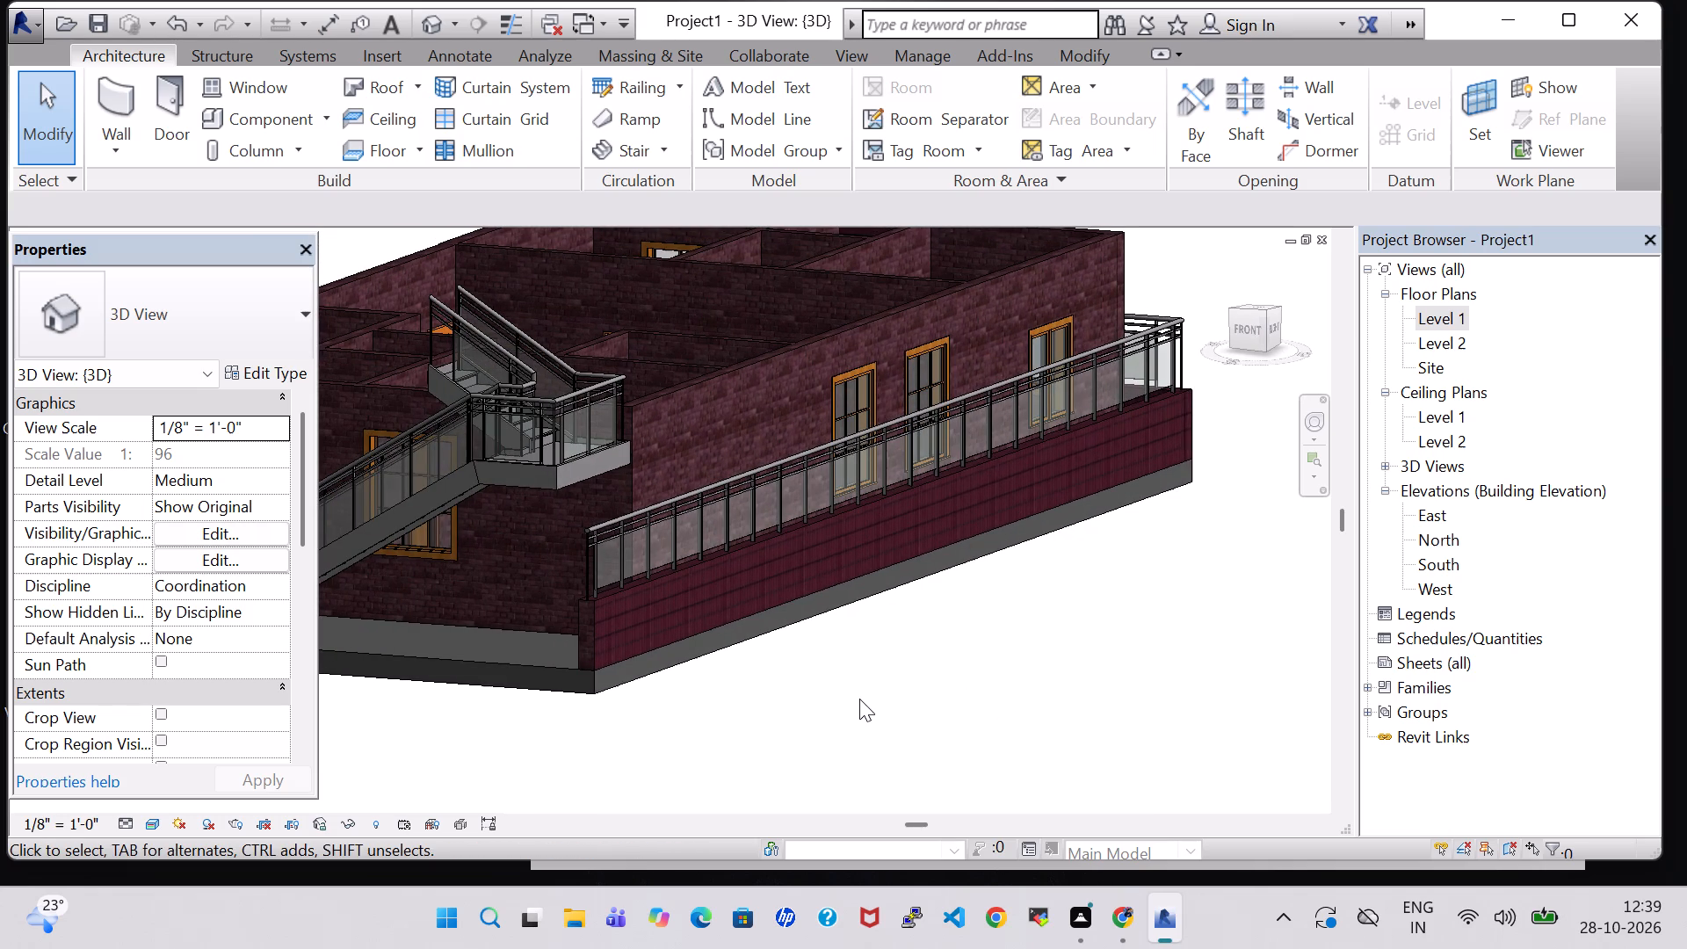
{"action": "scroll", "coordinate": [544, 636], "scroll_direction": "up", "scroll_amount": 2}
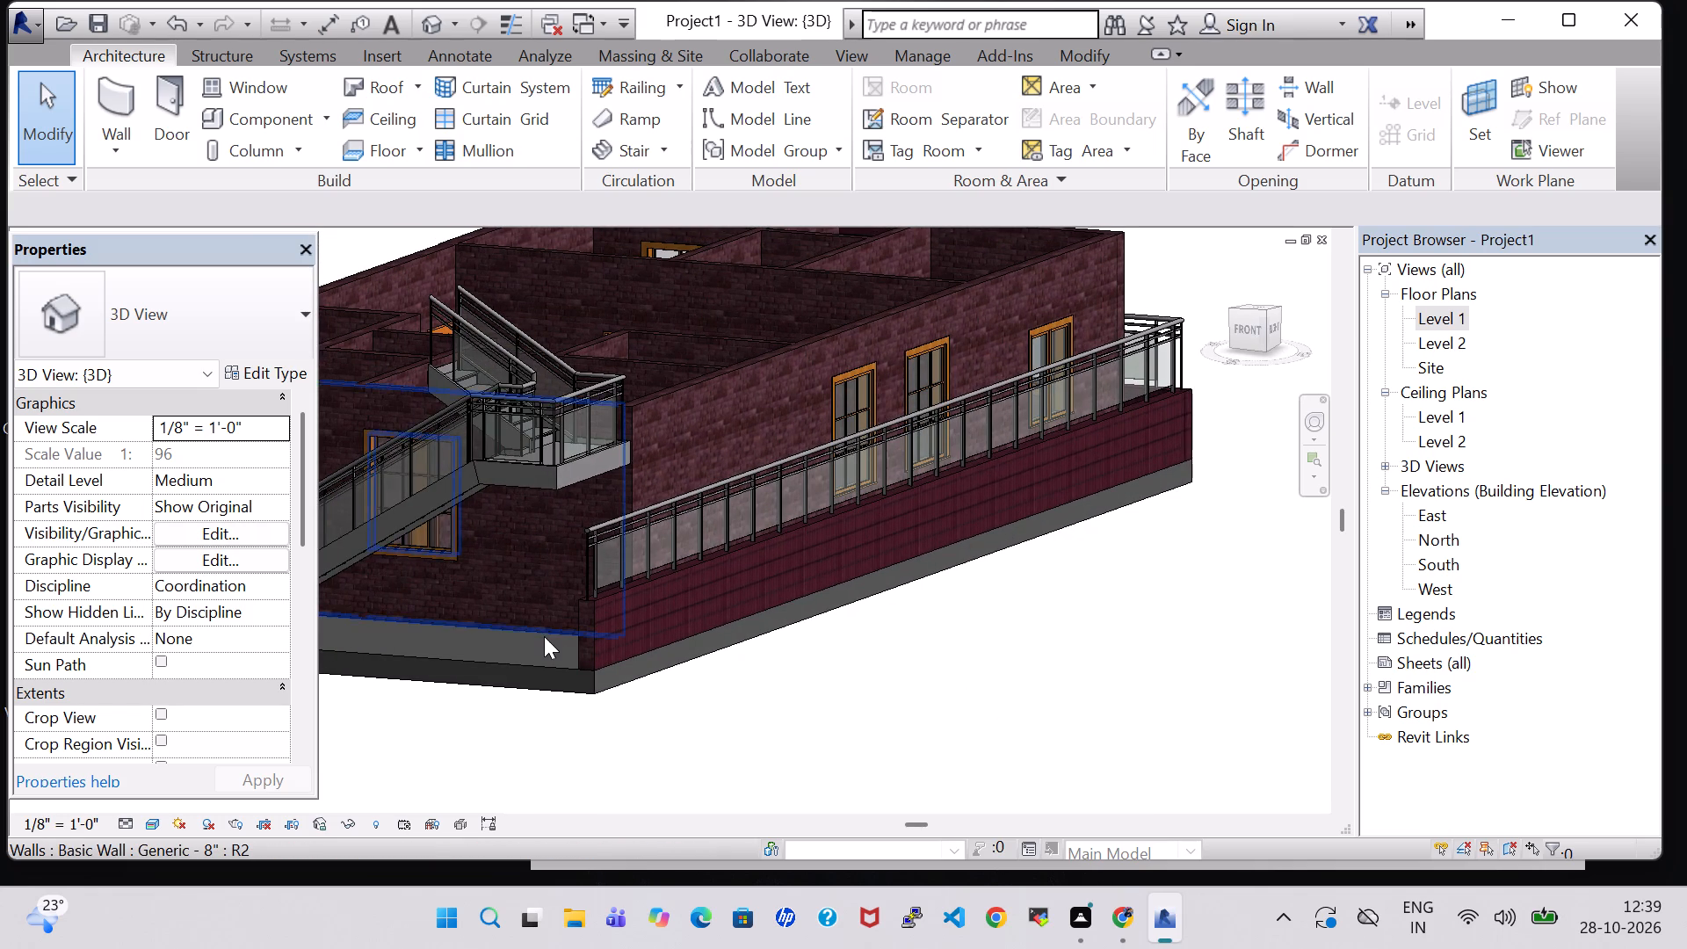
{"action": "scroll", "coordinate": [544, 636], "scroll_direction": "up", "scroll_amount": 3}
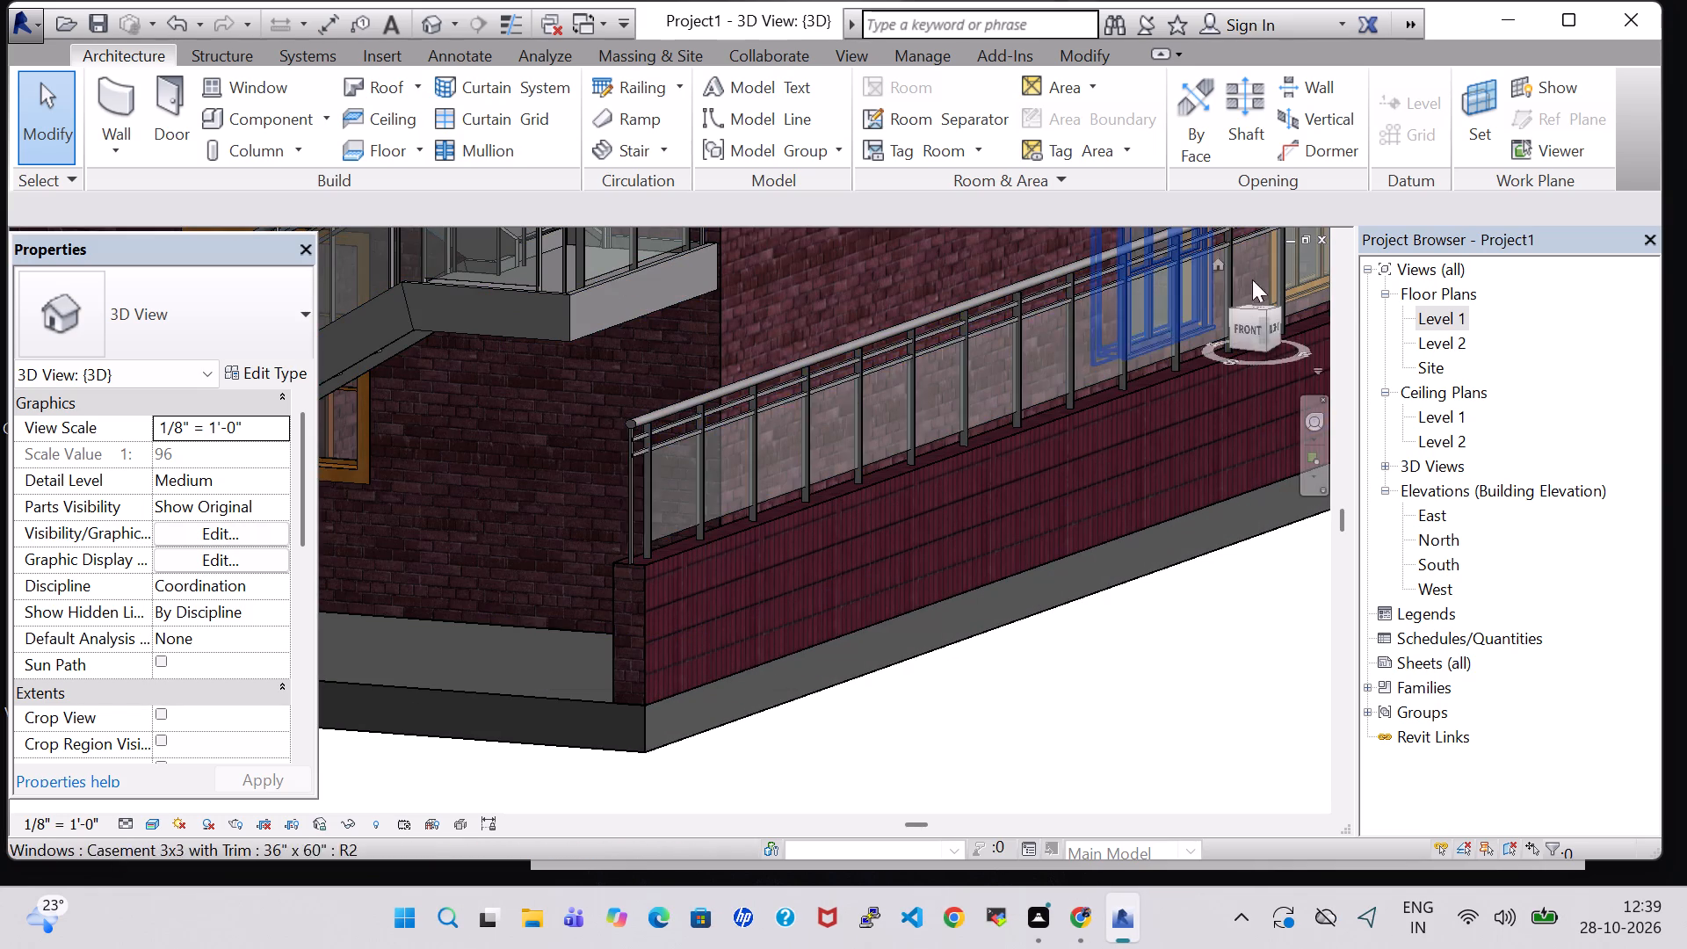
Review the whole Level 1 floor plan, from the utility and kitchen to the portico and stair.
{"action": "double_click", "coordinate": [1448, 309]}
{"action": "scroll", "coordinate": [929, 387], "scroll_direction": "down", "scroll_amount": 4}
{"action": "middle_click_drag", "start_coordinate": [946, 350], "coordinate": [946, 369]}
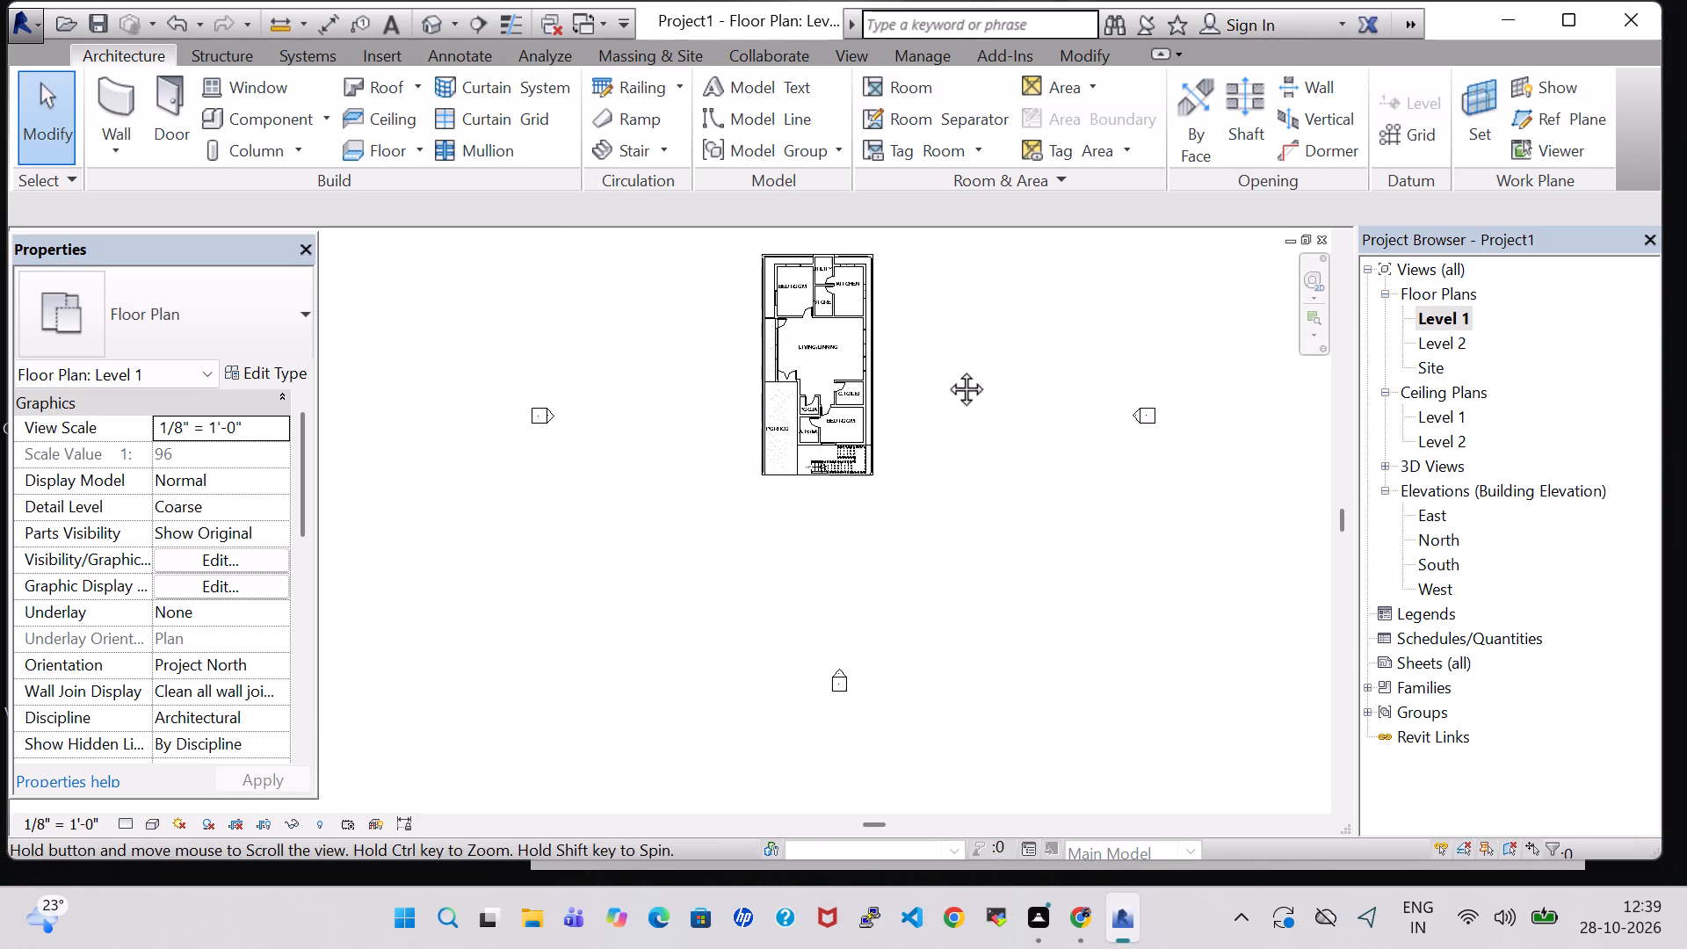
{"action": "middle_click_drag", "start_coordinate": [946, 369], "coordinate": [927, 554]}
{"action": "scroll", "coordinate": [913, 587], "scroll_direction": "up", "scroll_amount": 5}
{"action": "middle_click_drag", "start_coordinate": [913, 587], "coordinate": [955, 586]}
{"action": "scroll", "coordinate": [955, 586], "scroll_direction": "up", "scroll_amount": 3}
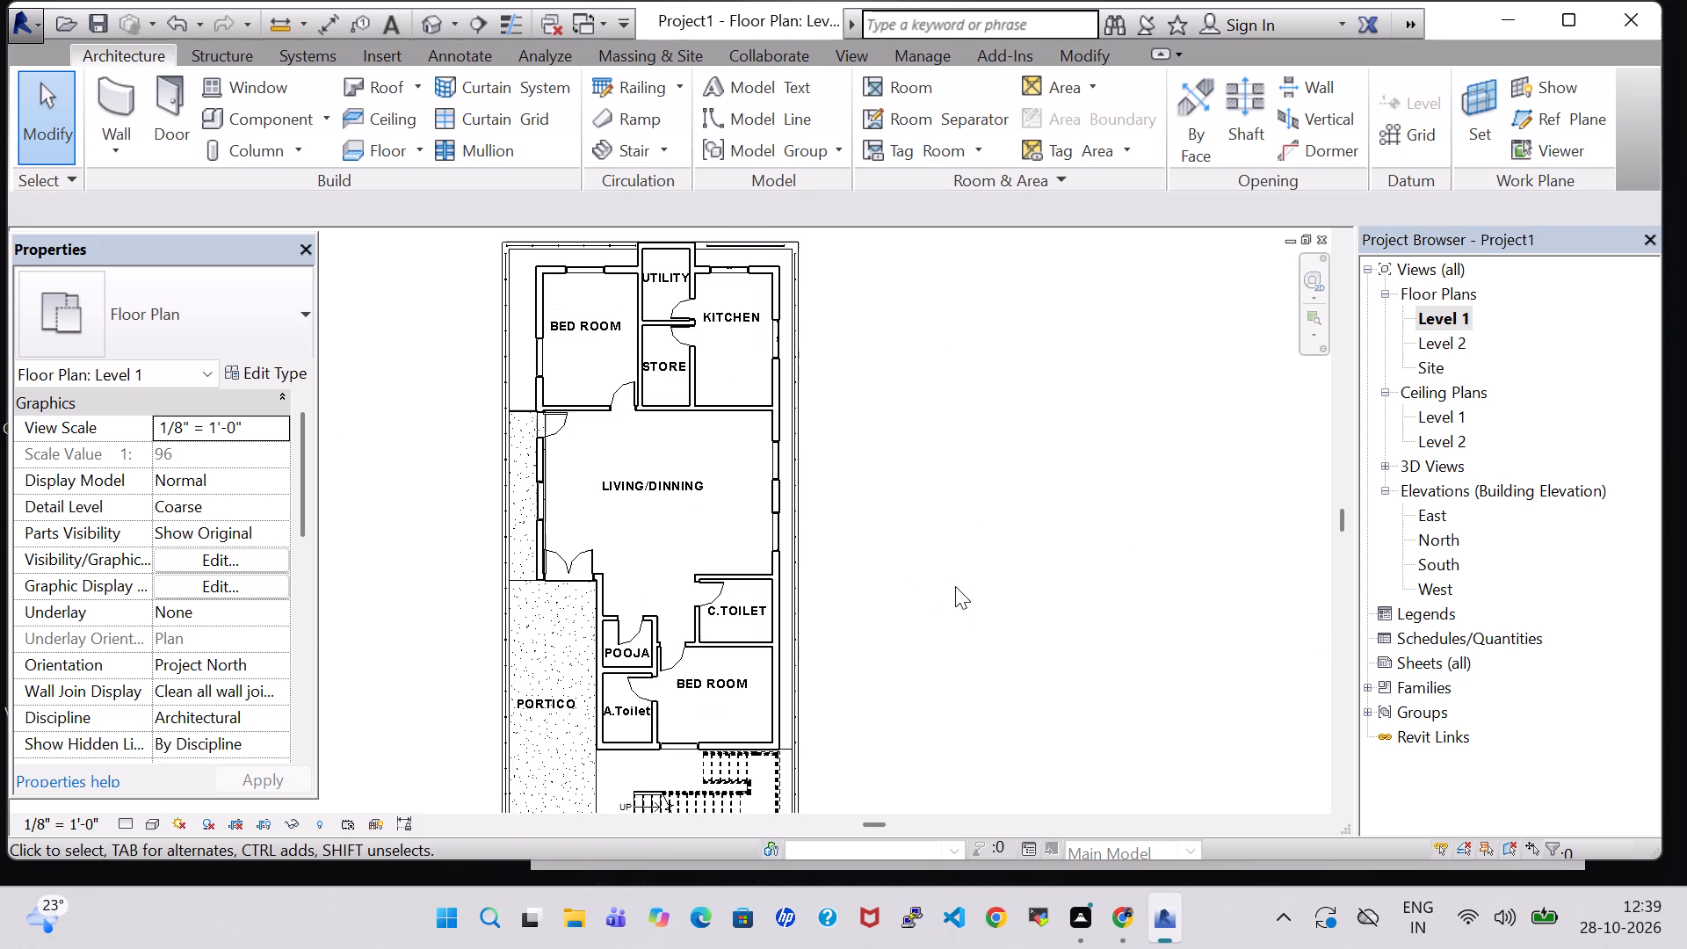
{"action": "middle_click_drag", "start_coordinate": [955, 586], "coordinate": [1032, 578]}
{"action": "scroll", "coordinate": [1032, 578], "scroll_direction": "down", "scroll_amount": 2}
{"action": "middle_click_drag", "start_coordinate": [1030, 578], "coordinate": [1024, 559]}
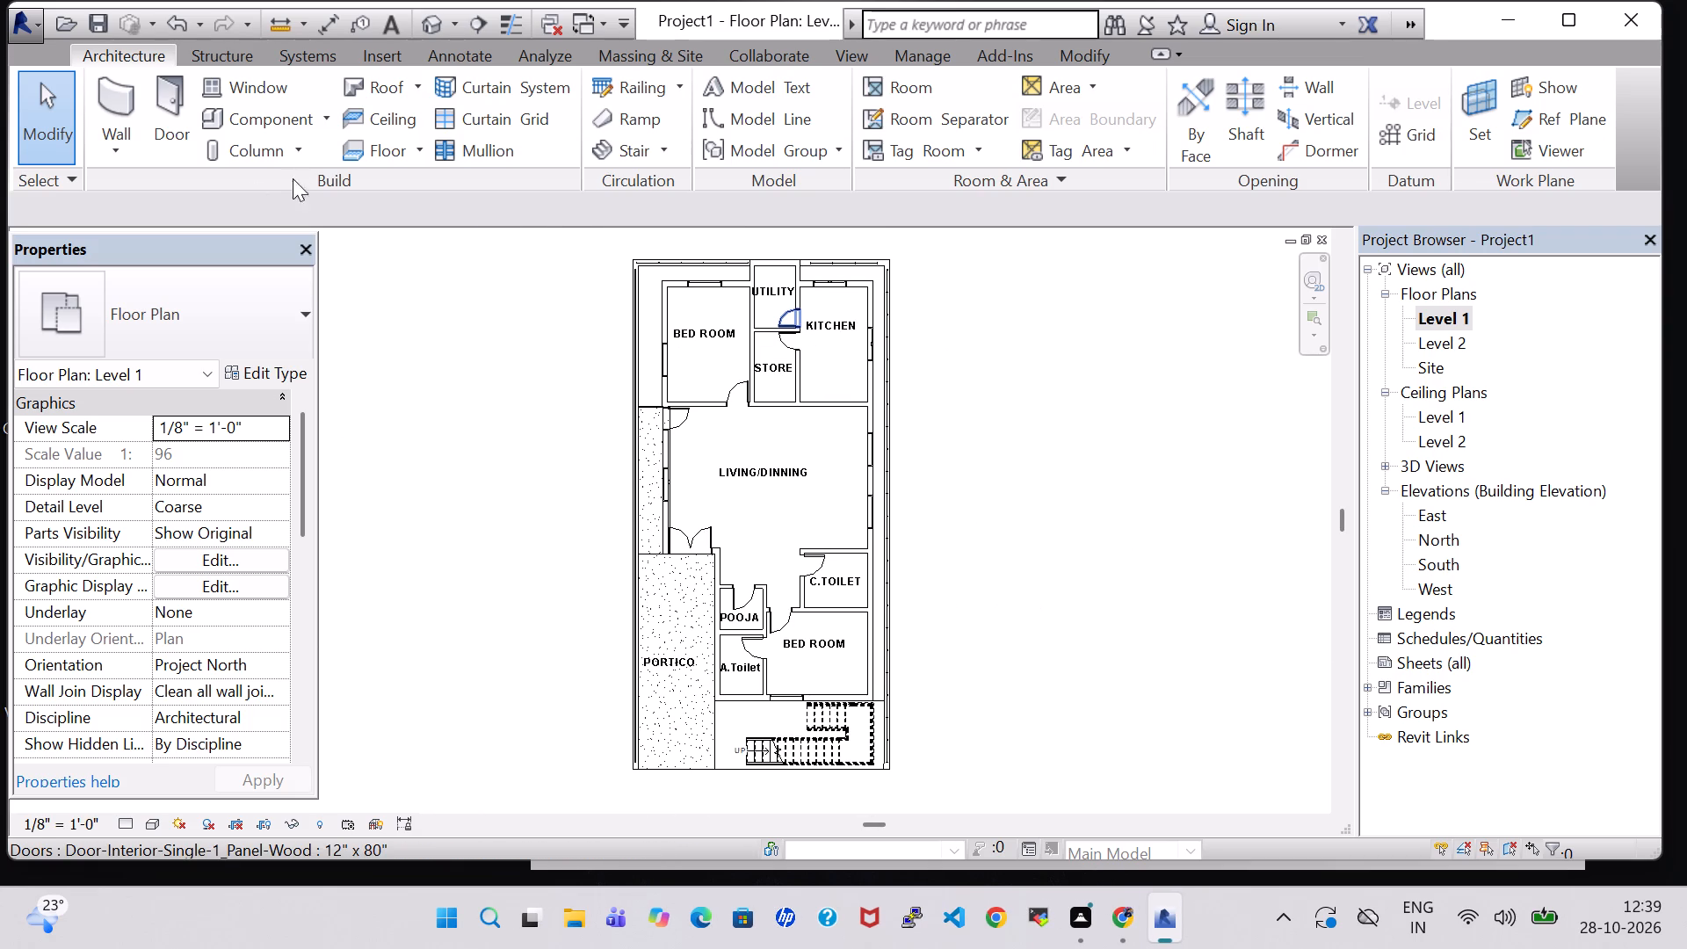
Load the RPC Beetle family from the US Imperial Entourage folder and place one car lengthwise in the middle of the portico.
{"action": "left_click", "coordinate": [272, 128]}
{"action": "left_click", "coordinate": [1081, 134]}
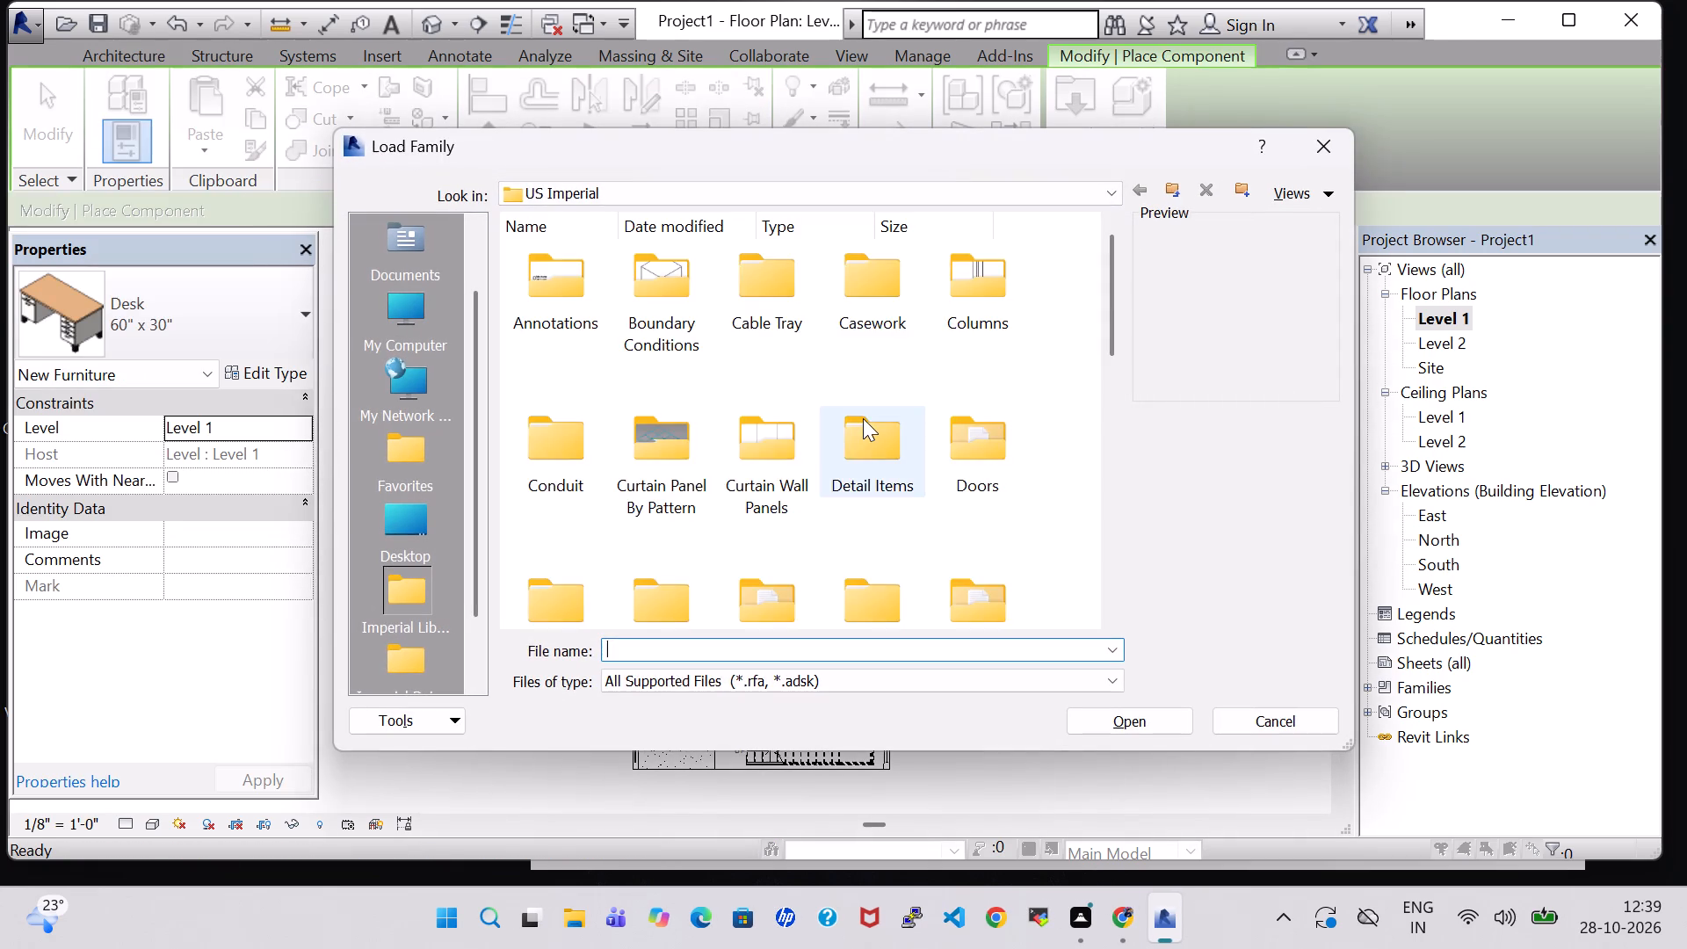
{"action": "scroll", "coordinate": [863, 418], "scroll_direction": "down", "scroll_amount": 1}
{"action": "double_click", "coordinate": [799, 354]}
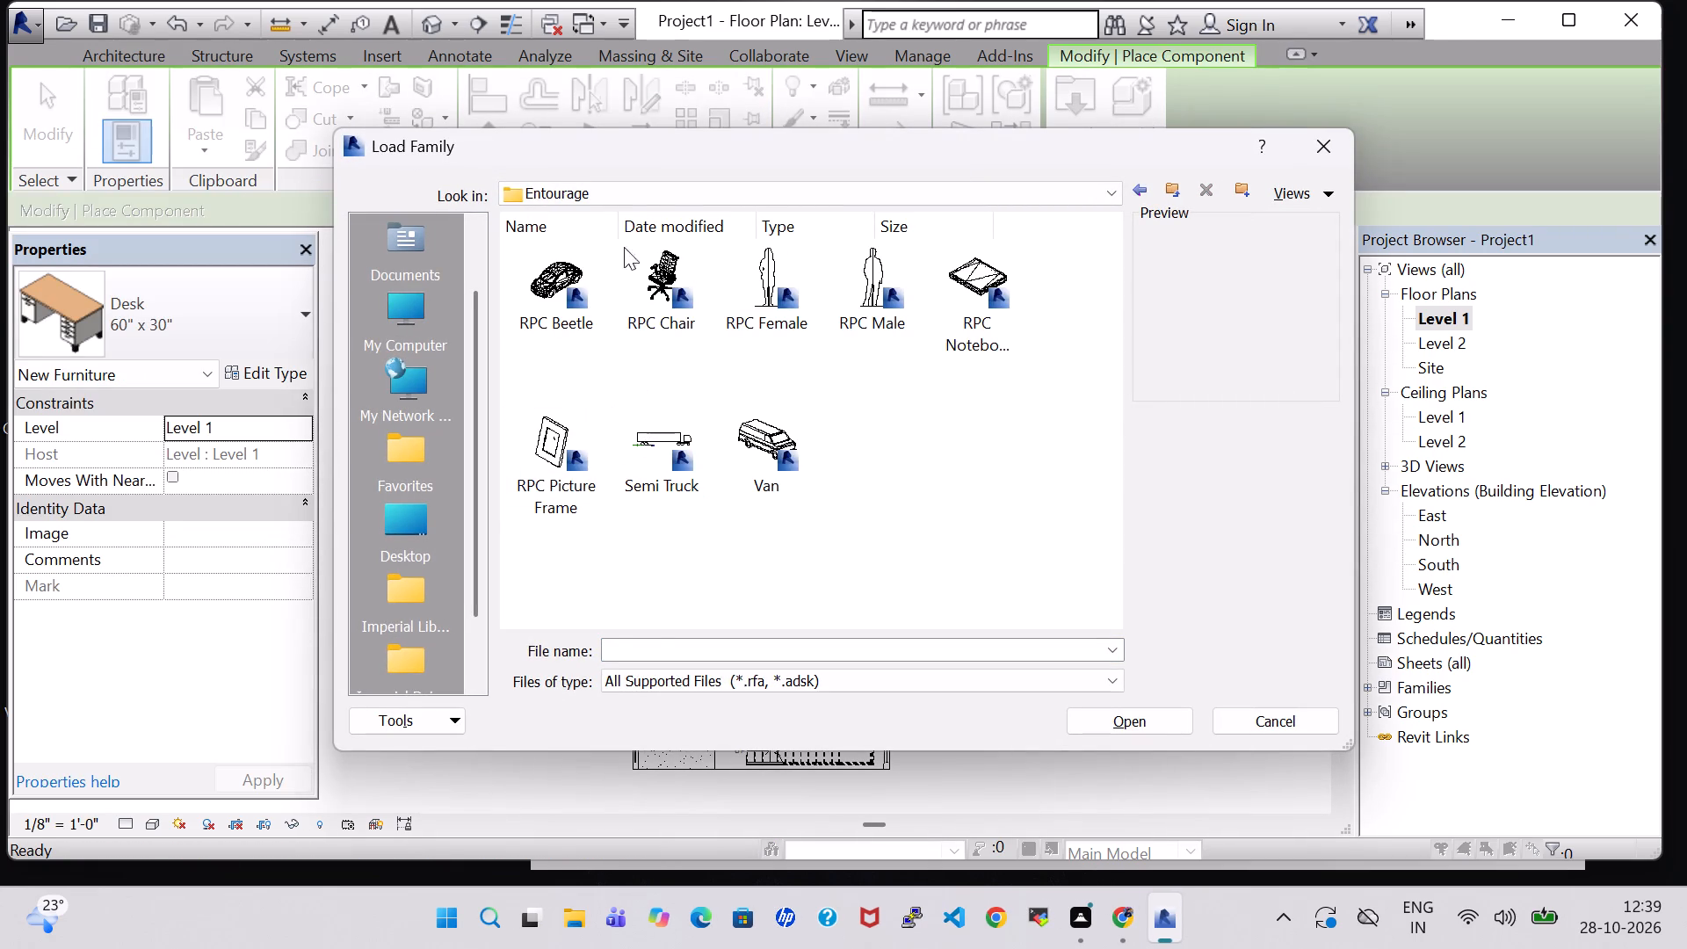
{"action": "left_click", "coordinate": [541, 262]}
{"action": "left_click", "coordinate": [1114, 725]}
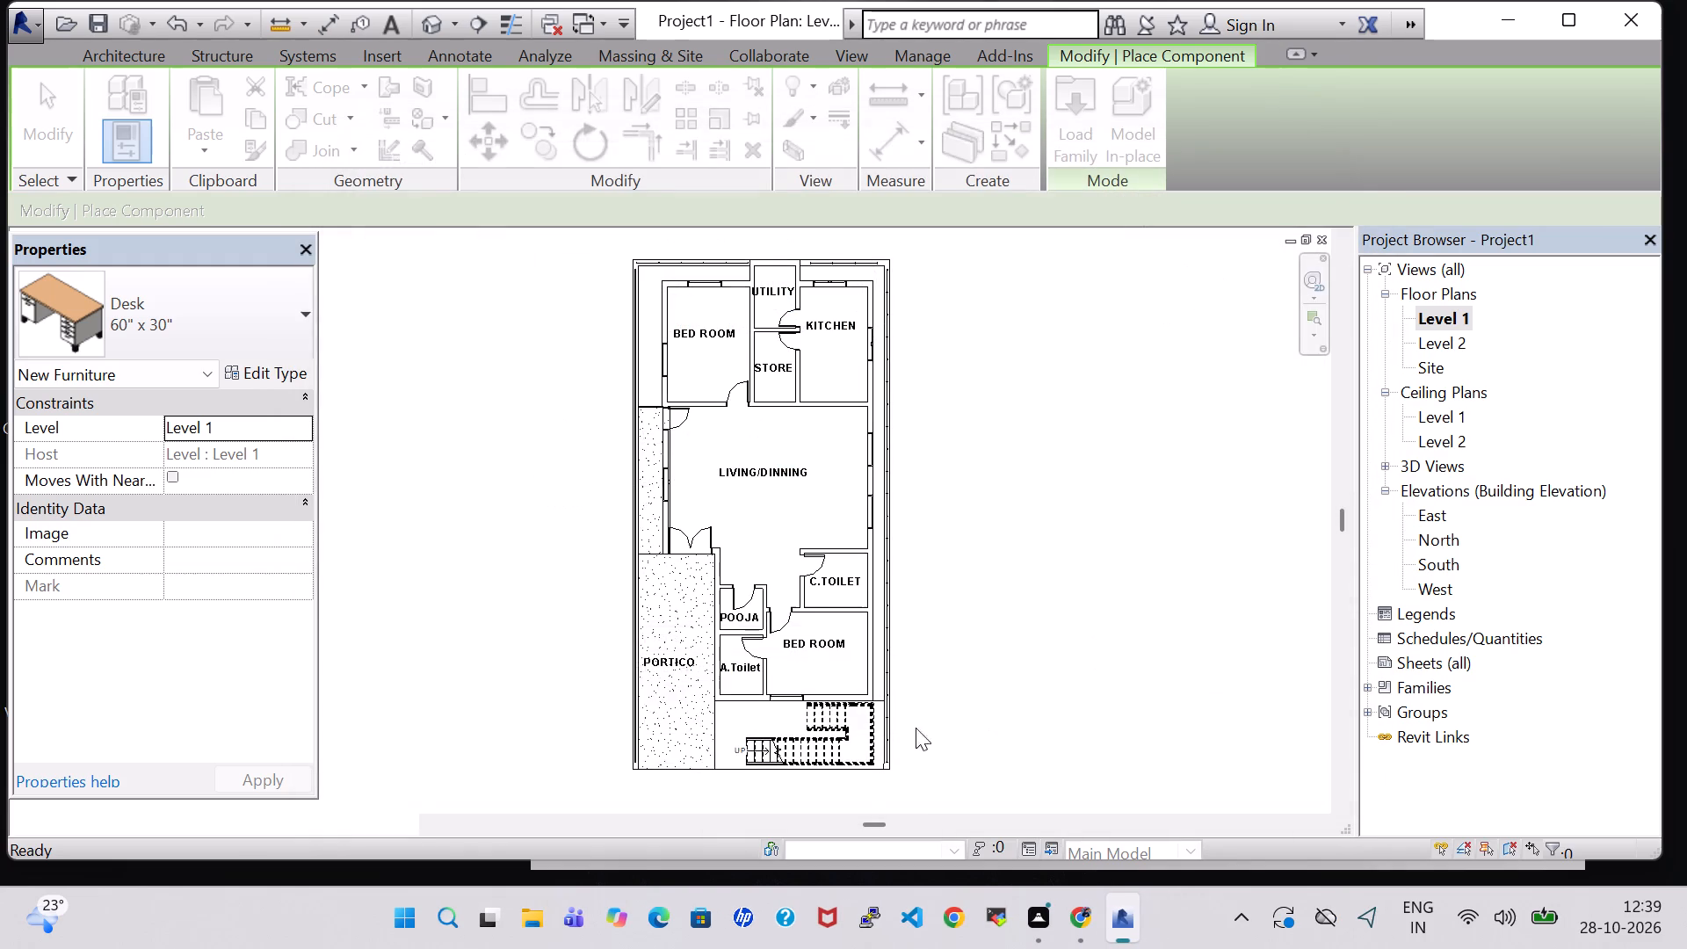
{"action": "scroll", "coordinate": [668, 706], "scroll_direction": "up", "scroll_amount": 3}
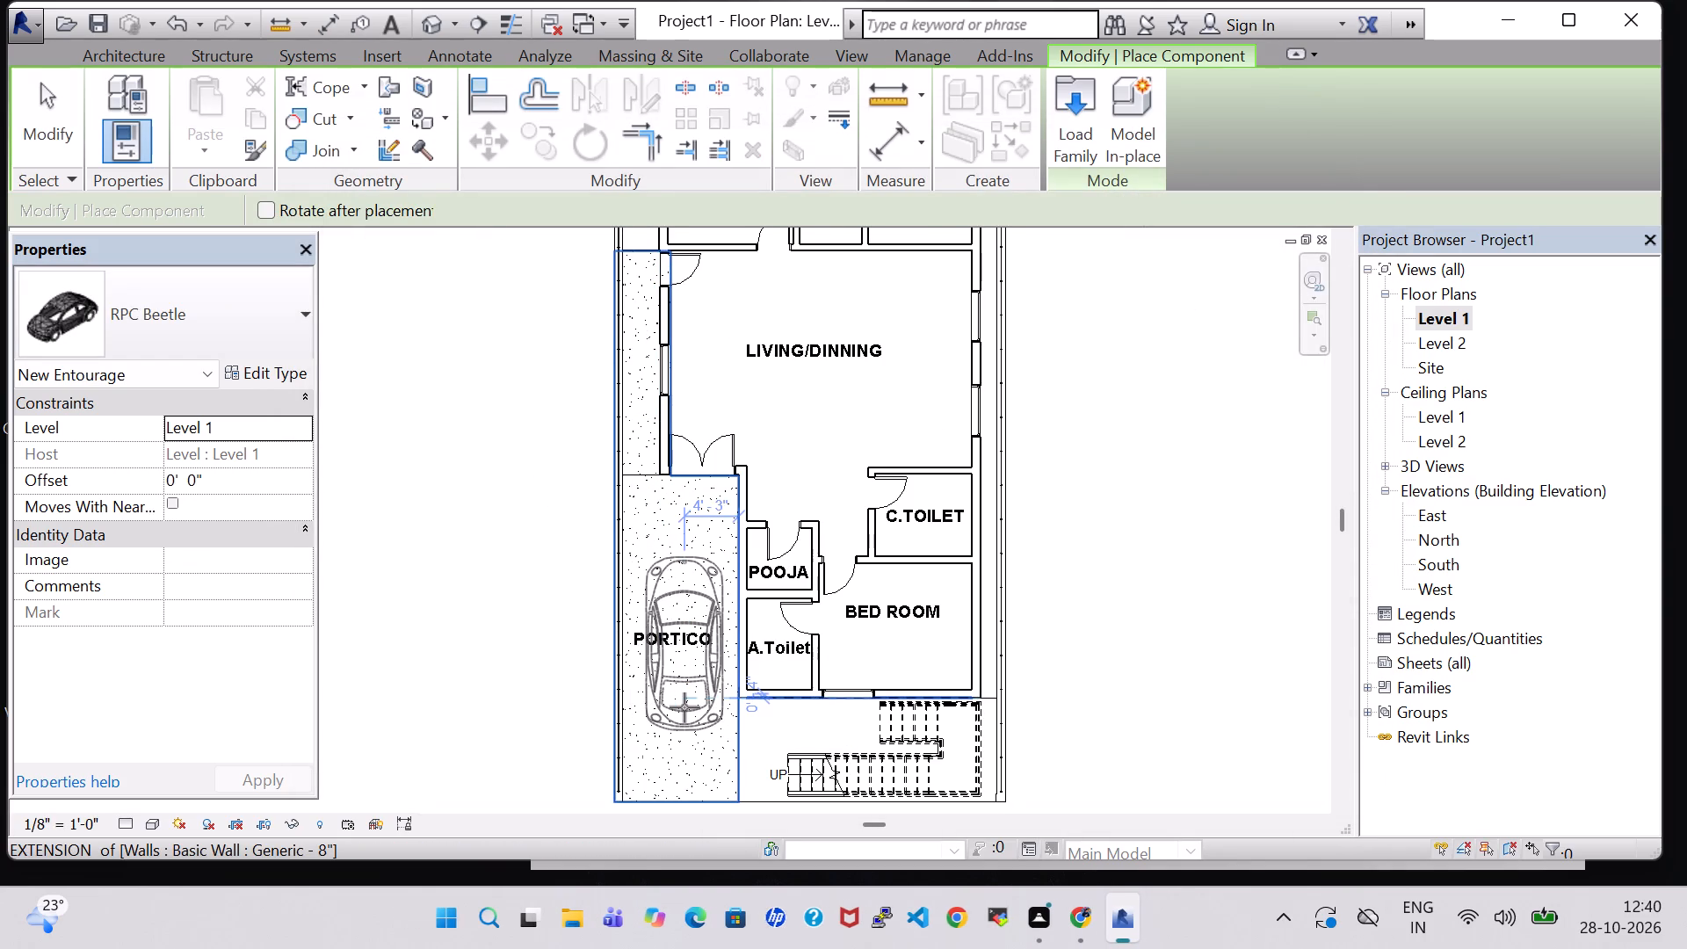
{"action": "left_click", "coordinate": [684, 707]}
{"action": "key", "text": "Escape"}
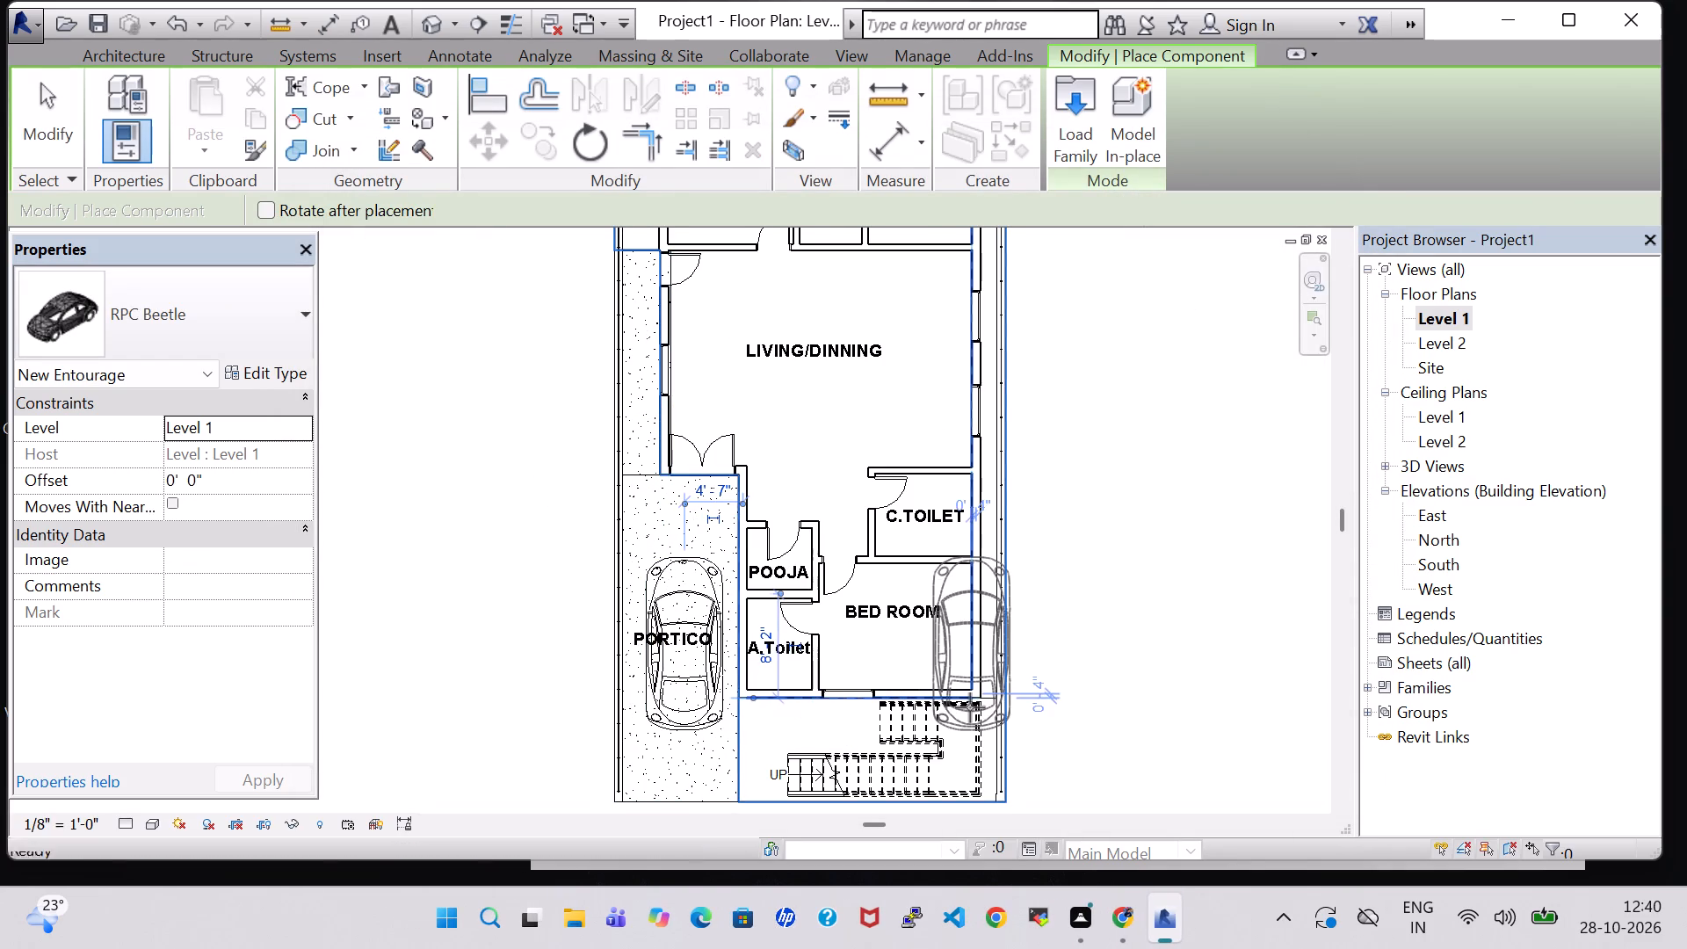
{"action": "key", "text": "Escape"}
Nudge the PORTICO room tag two increments toward the house so it is centred over the car.
{"action": "left_click", "coordinate": [685, 637]}
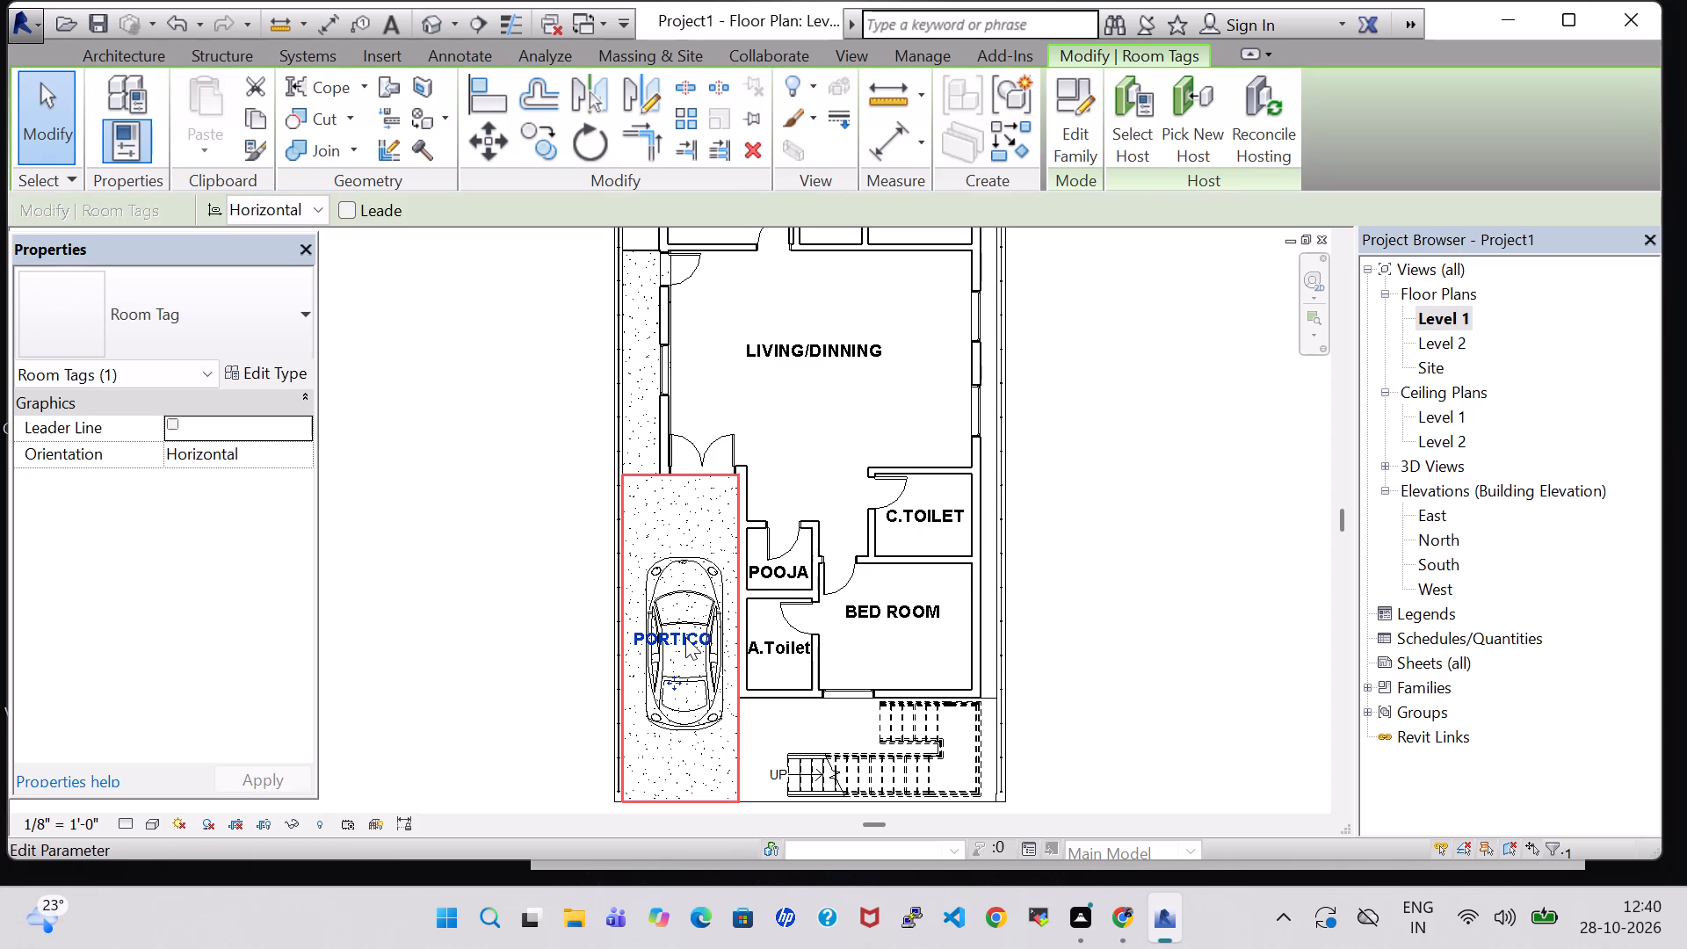
{"action": "key", "text": "Right"}
{"action": "key", "text": "Right"}
{"action": "left_click", "coordinate": [1172, 523]}
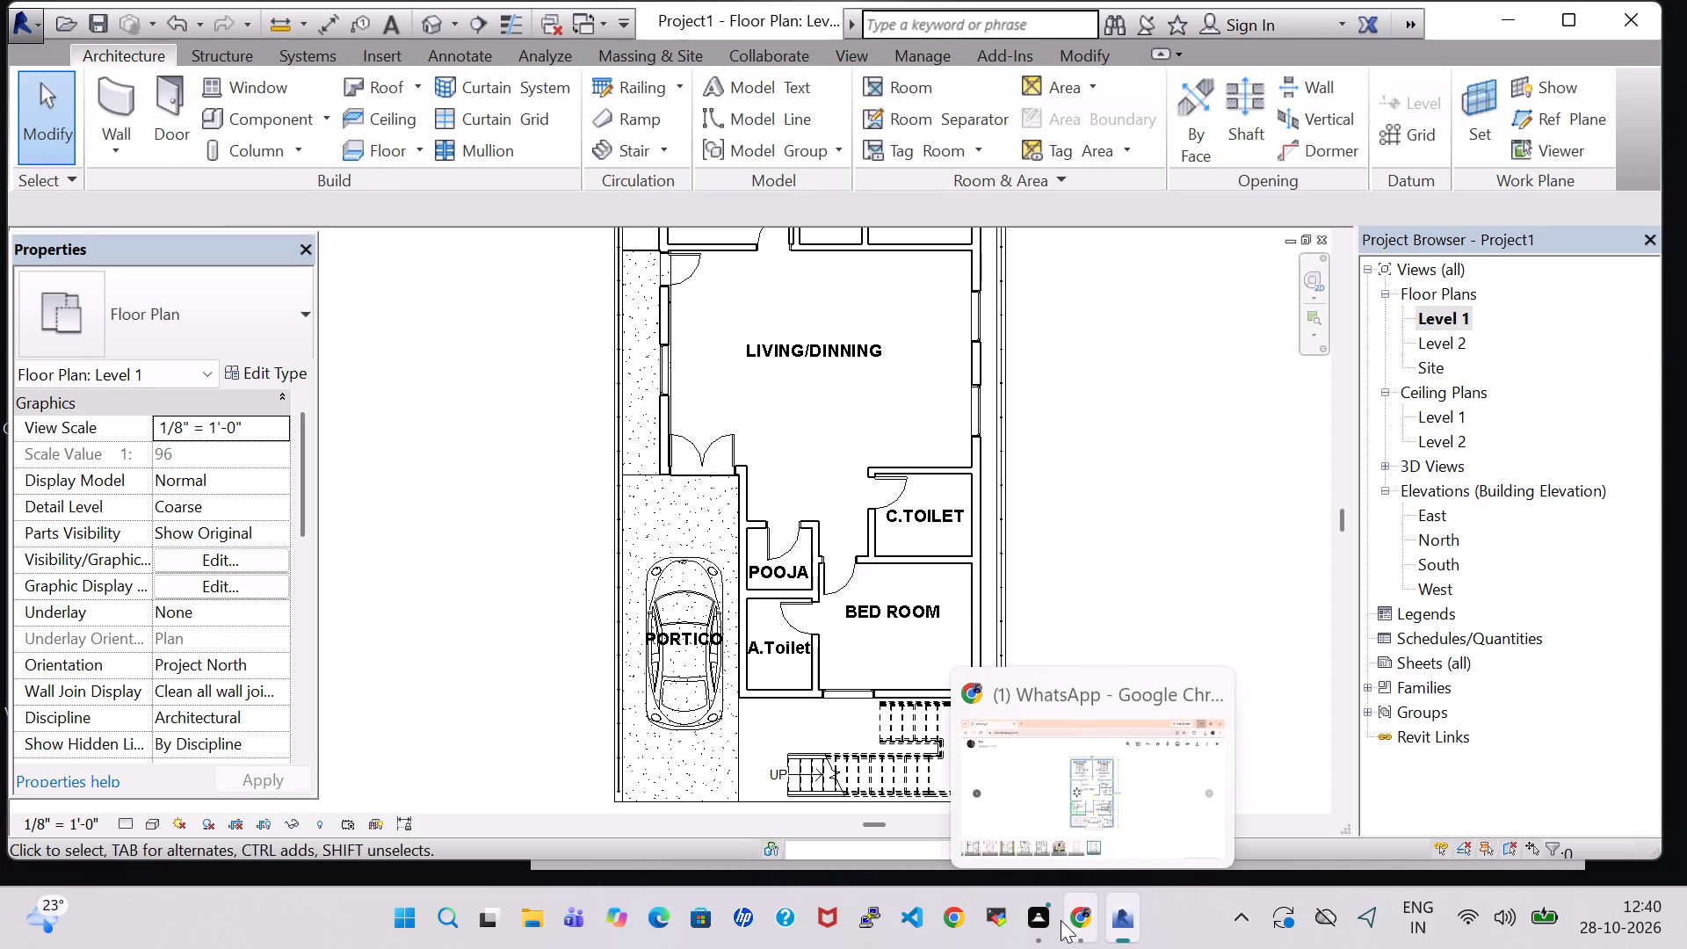
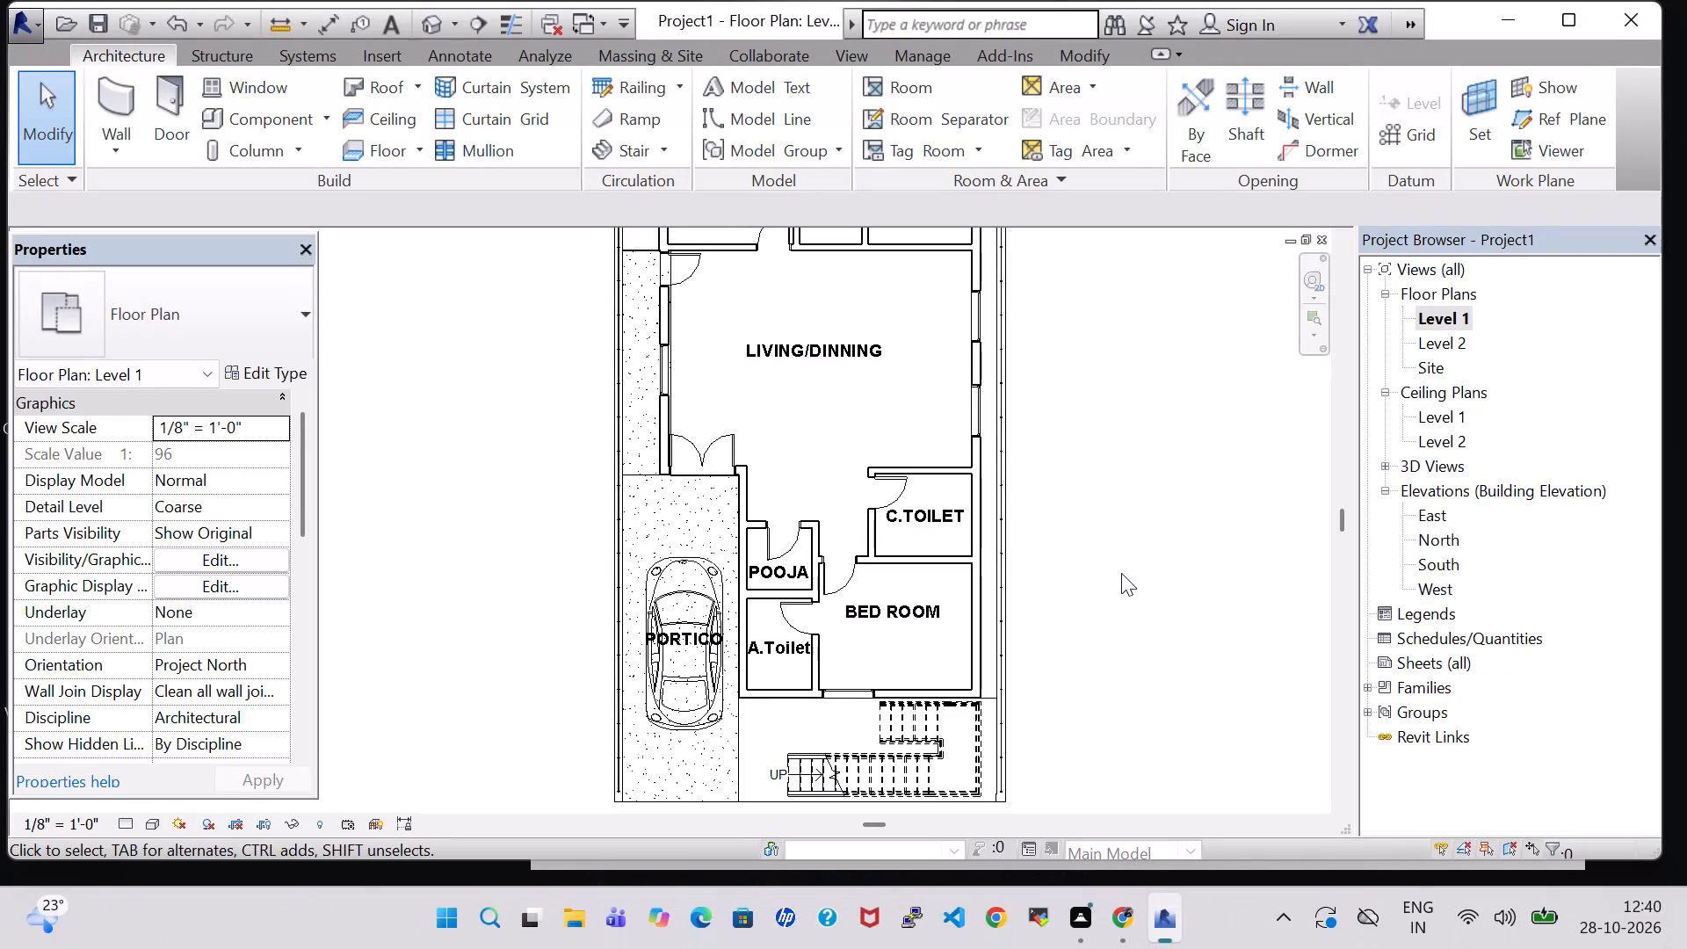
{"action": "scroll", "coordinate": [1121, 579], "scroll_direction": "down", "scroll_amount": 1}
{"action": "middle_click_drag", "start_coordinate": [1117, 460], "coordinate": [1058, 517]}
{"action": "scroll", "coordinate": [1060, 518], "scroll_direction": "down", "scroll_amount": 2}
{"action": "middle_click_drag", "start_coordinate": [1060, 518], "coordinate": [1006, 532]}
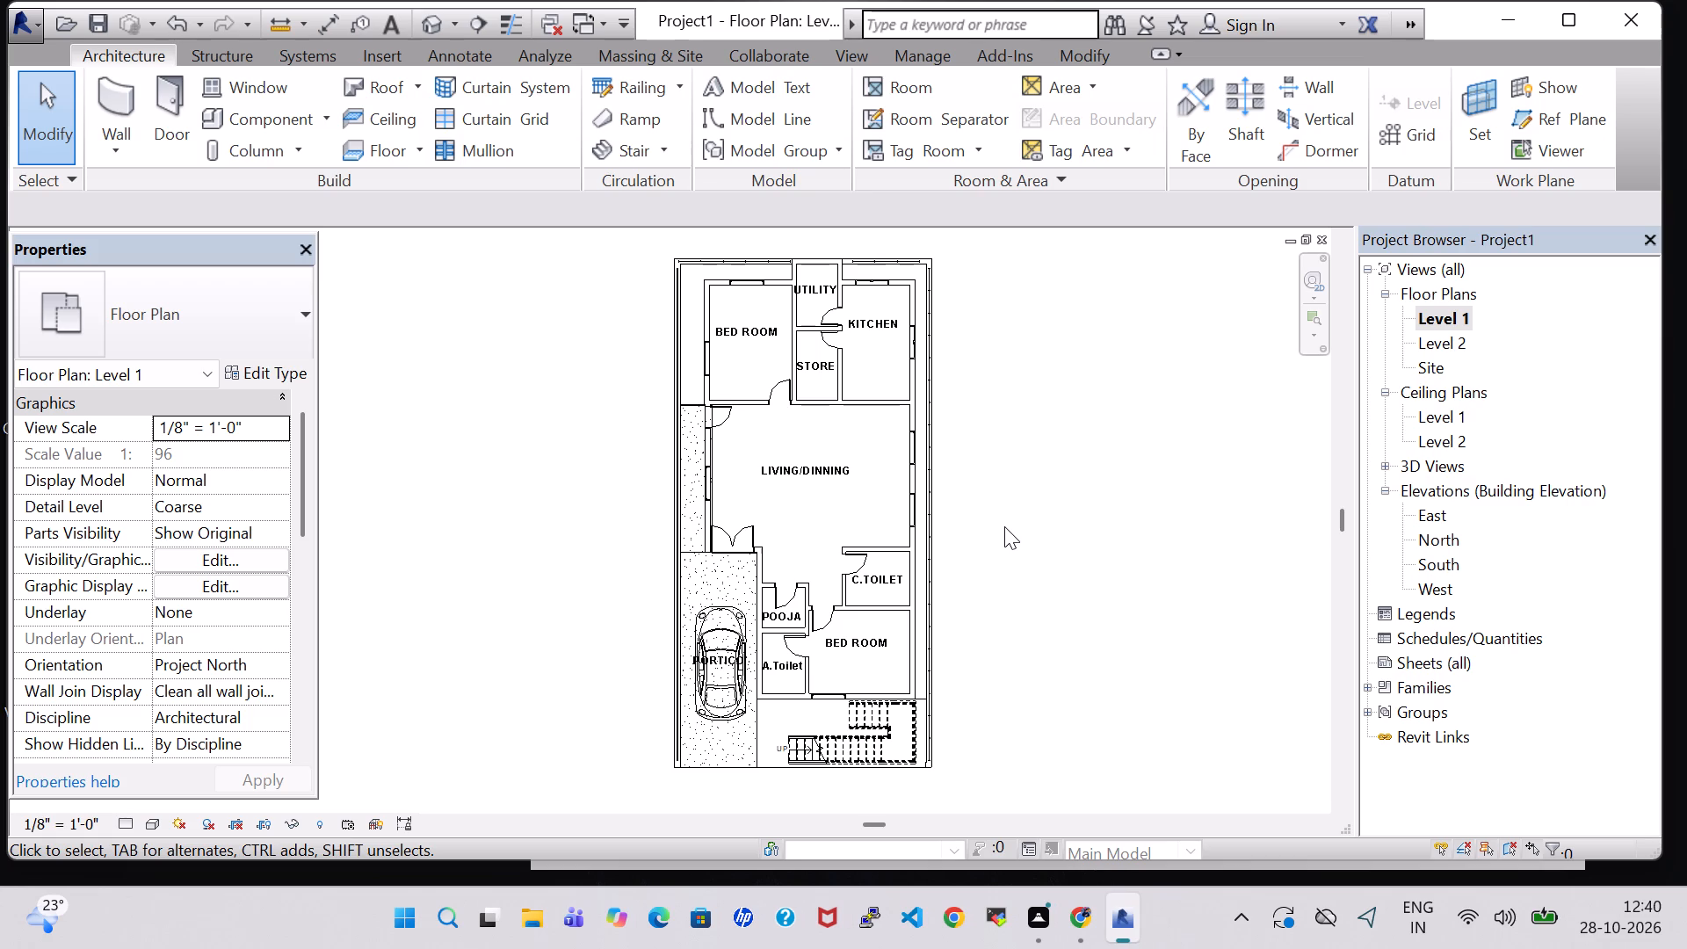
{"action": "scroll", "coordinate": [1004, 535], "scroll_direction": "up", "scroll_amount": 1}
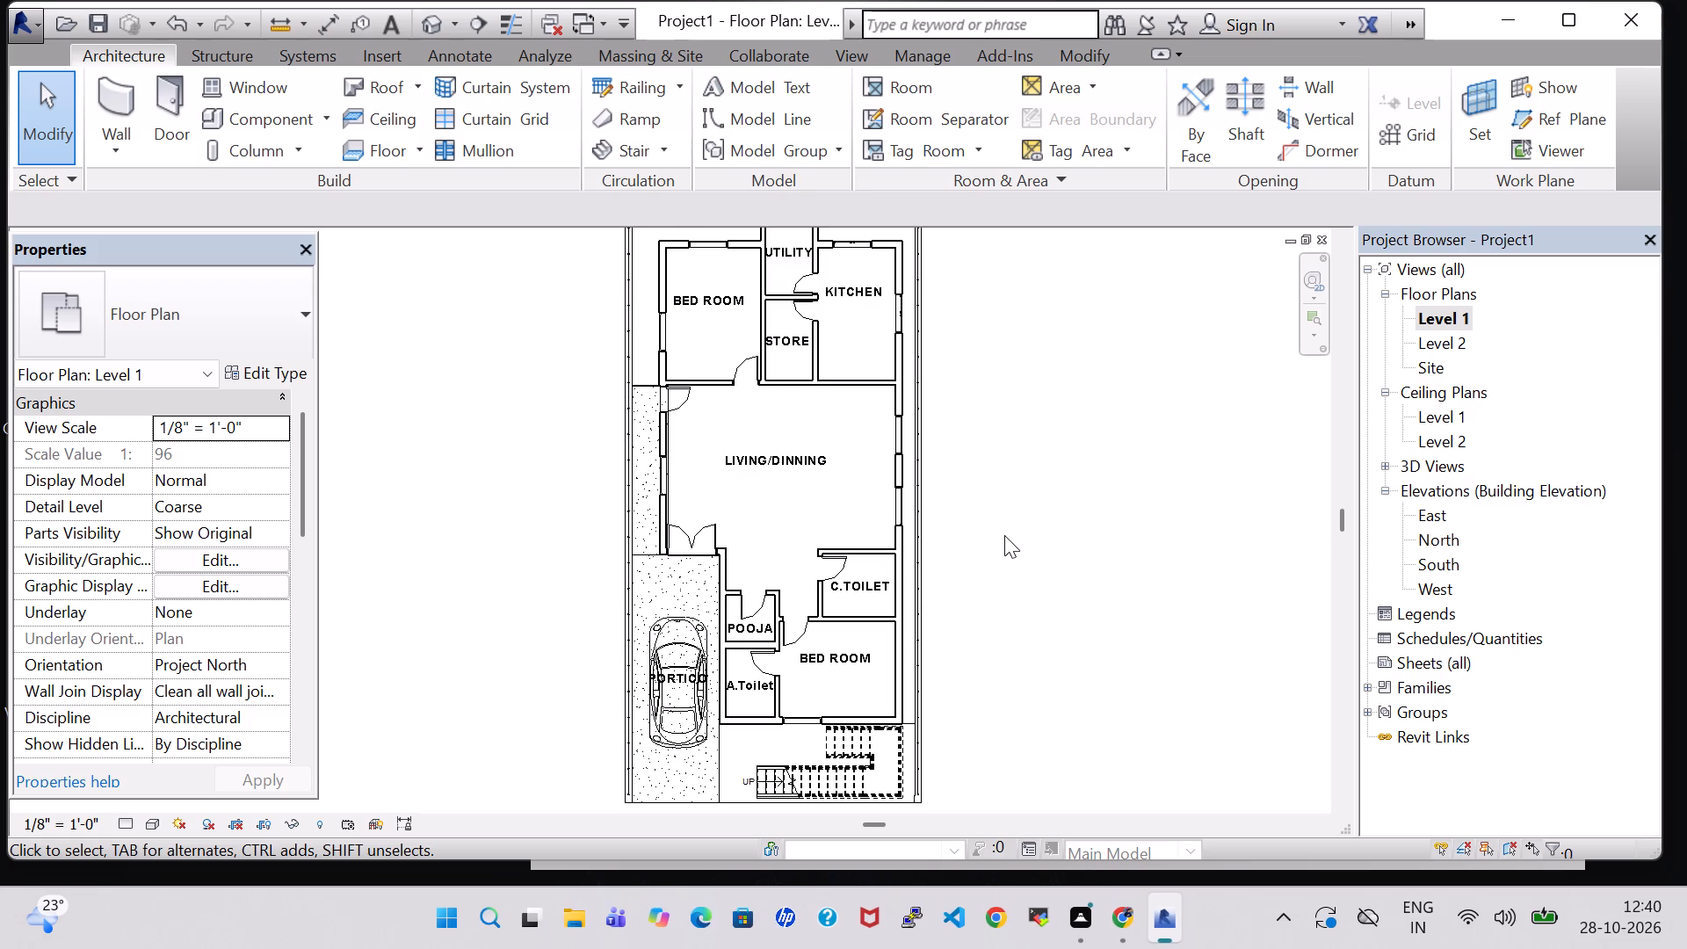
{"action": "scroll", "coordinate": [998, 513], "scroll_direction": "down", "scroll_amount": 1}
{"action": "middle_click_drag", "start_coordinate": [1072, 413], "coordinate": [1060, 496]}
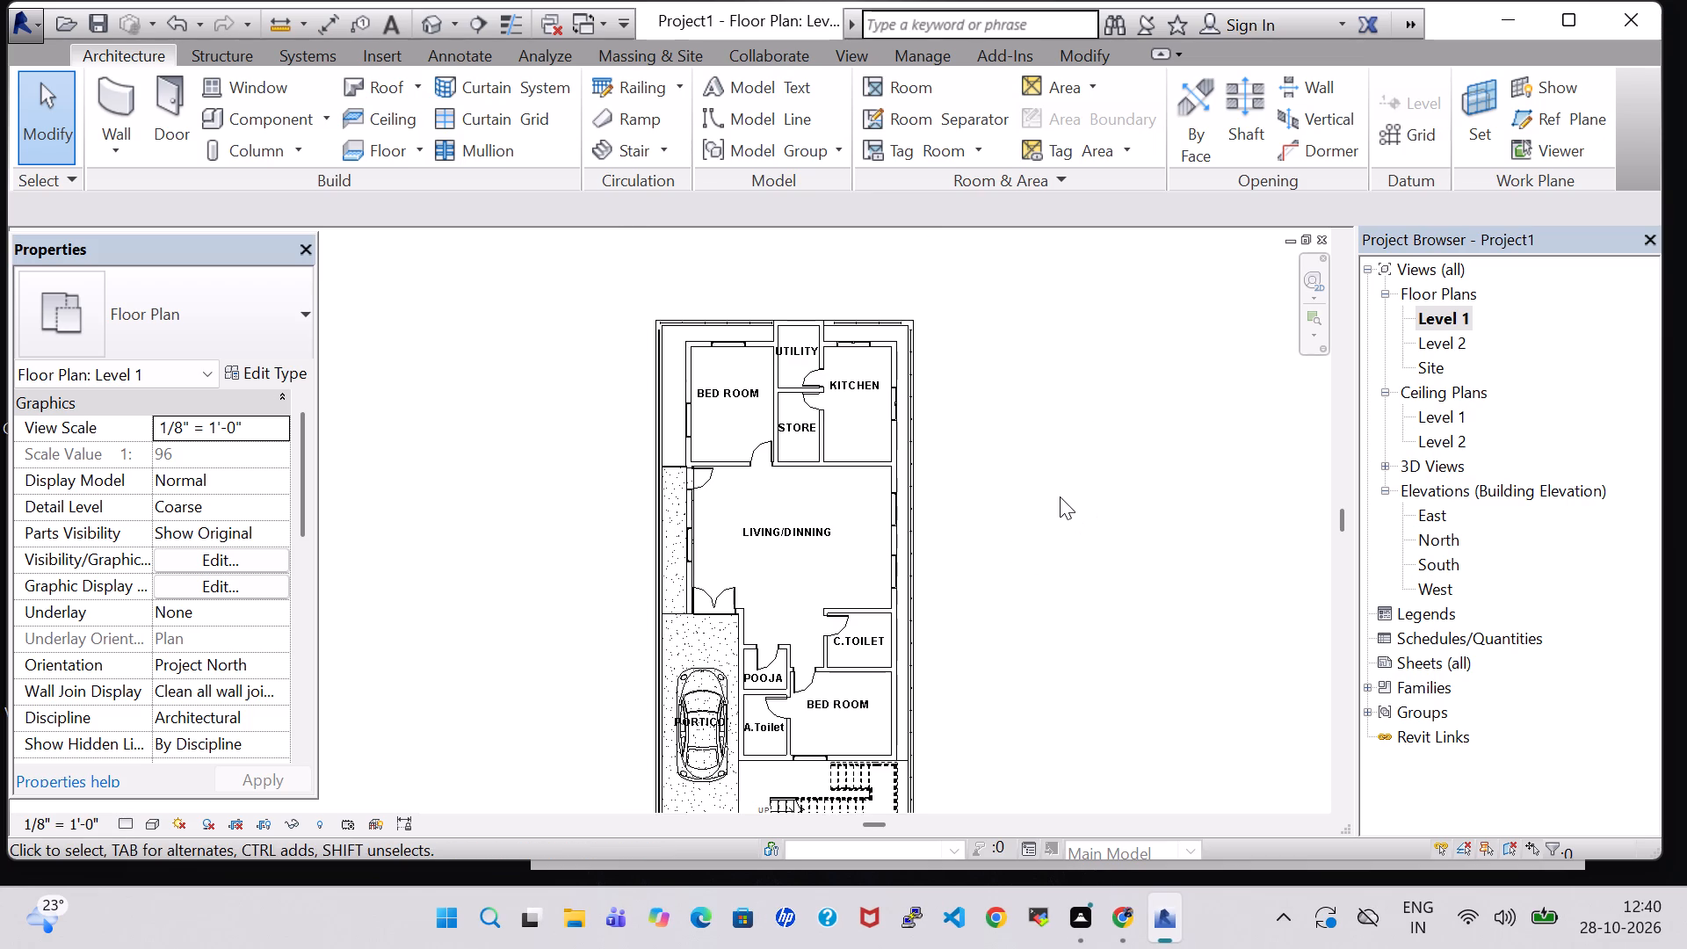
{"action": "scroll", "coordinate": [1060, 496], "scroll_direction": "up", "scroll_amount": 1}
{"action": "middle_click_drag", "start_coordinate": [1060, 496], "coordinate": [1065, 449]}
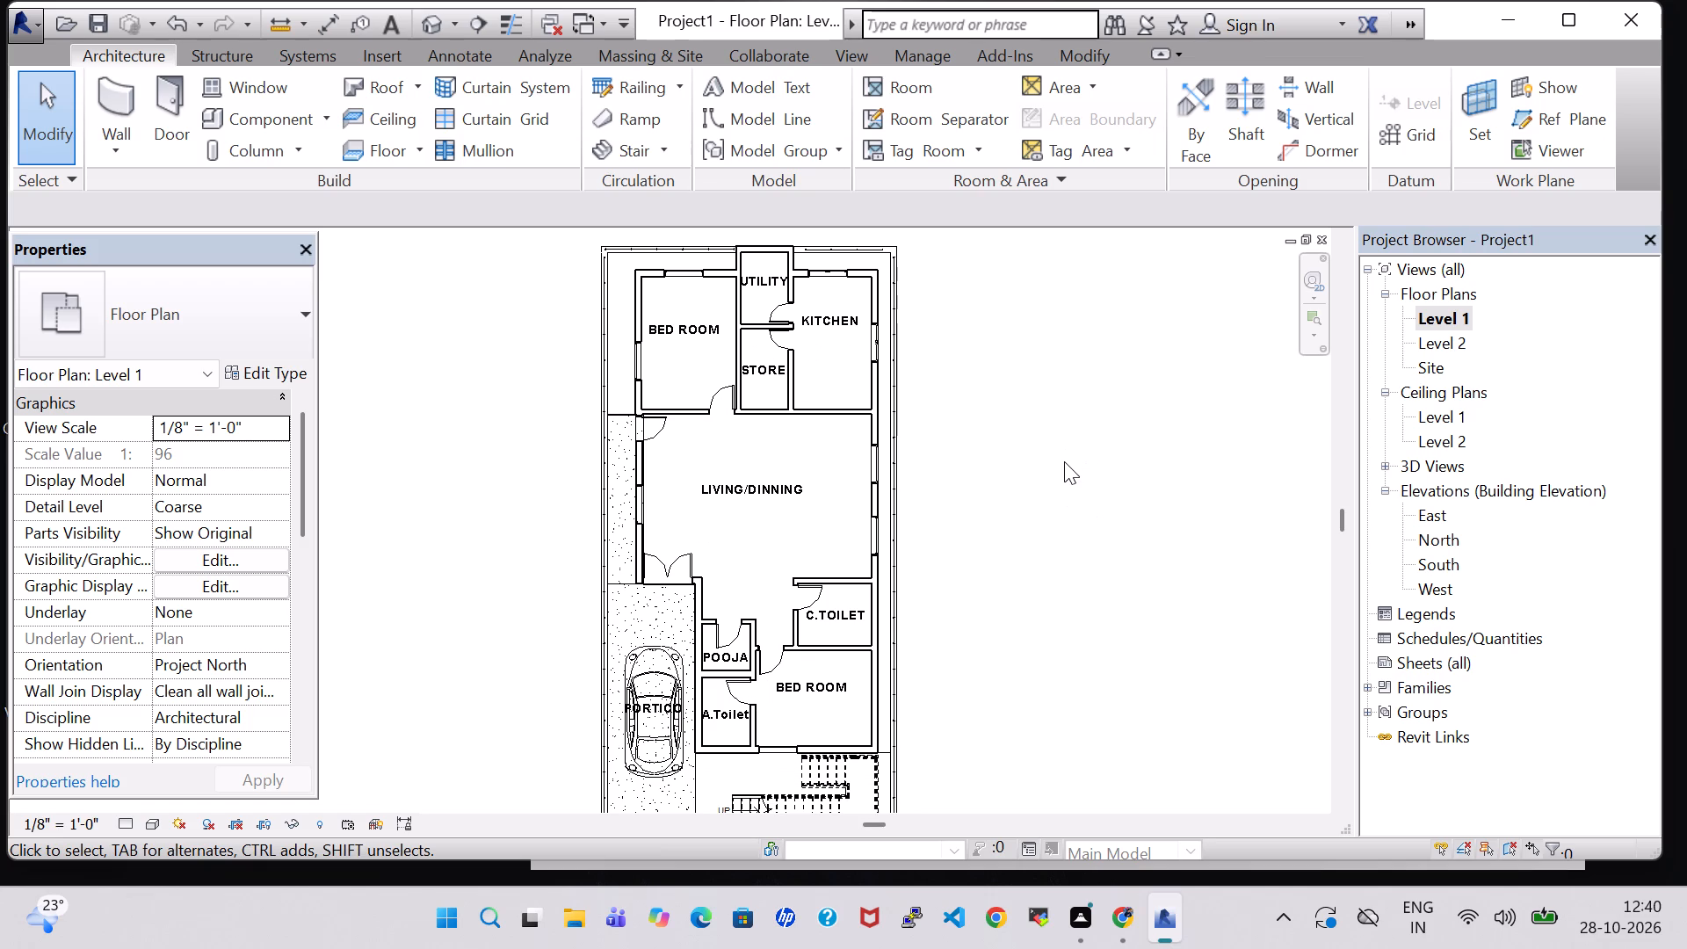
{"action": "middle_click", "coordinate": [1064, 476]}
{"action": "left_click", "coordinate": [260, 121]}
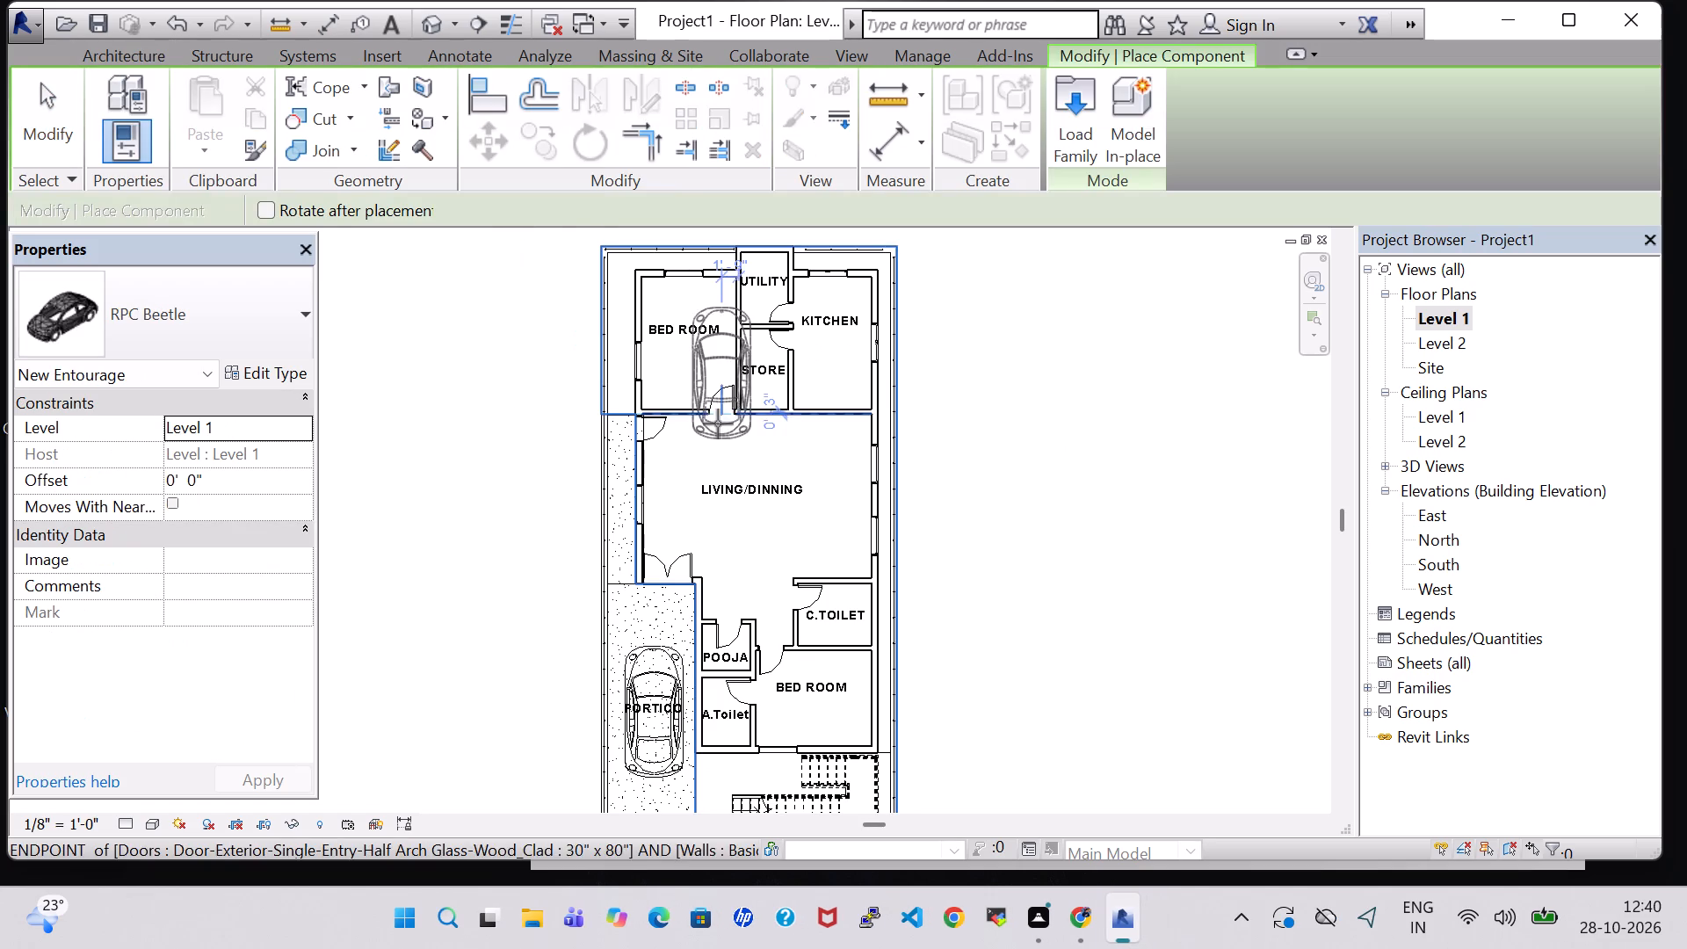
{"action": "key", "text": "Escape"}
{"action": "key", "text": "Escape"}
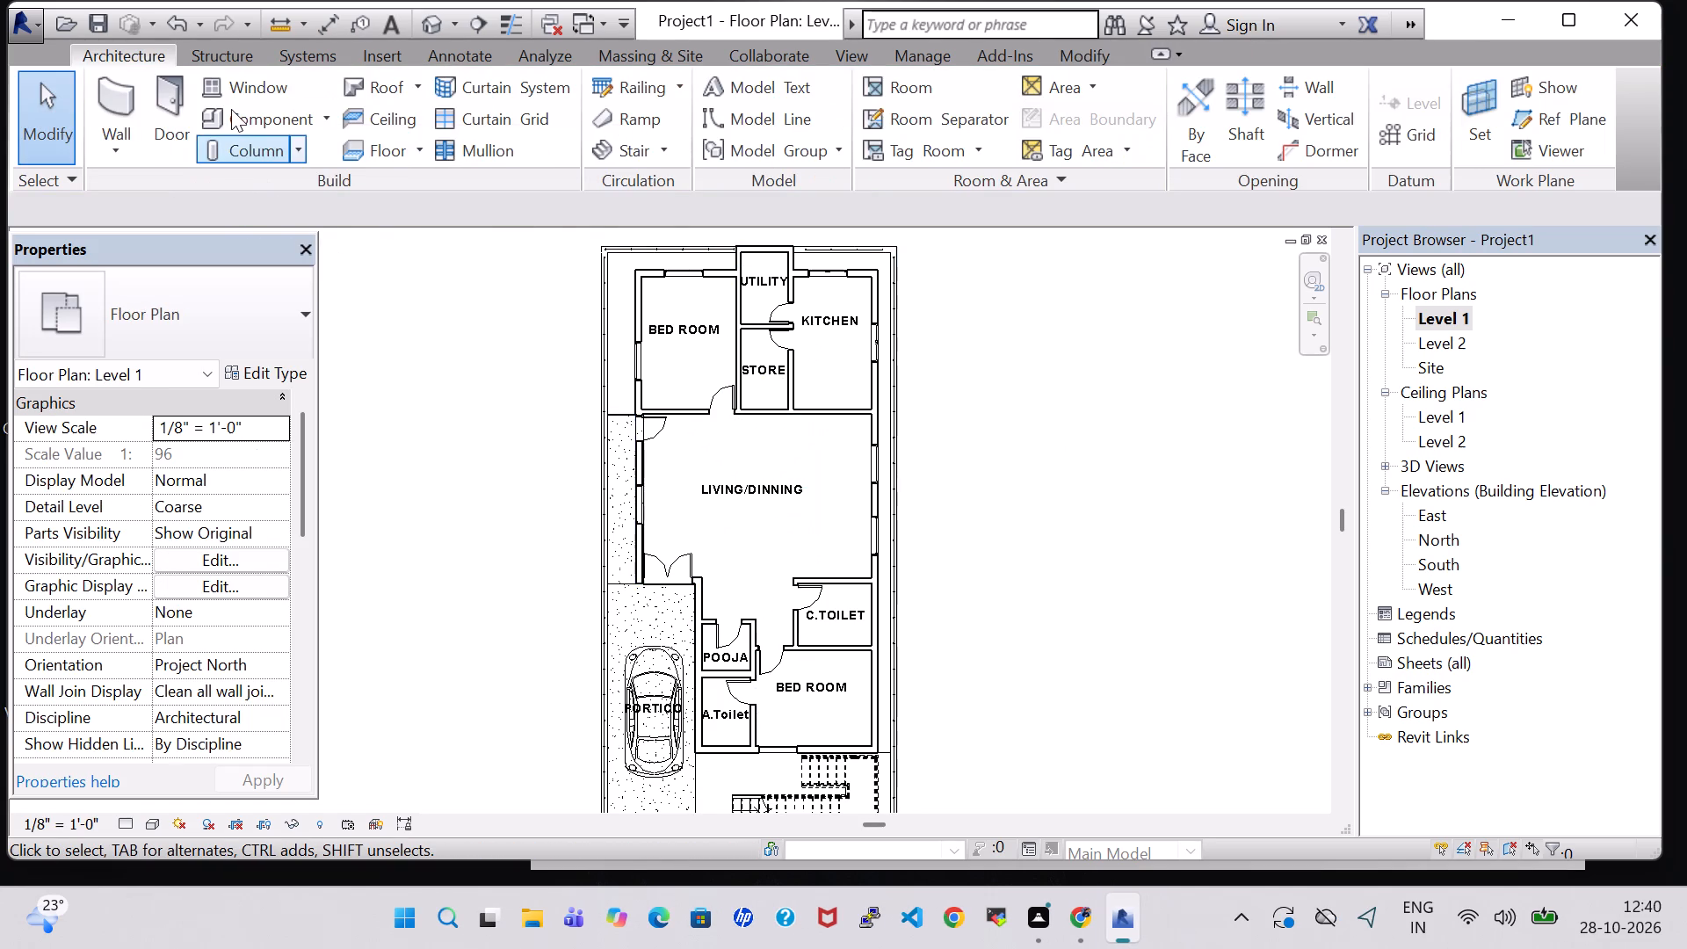
Load the Bed-Box furniture family from the Beds library folder for component placement.
{"action": "left_click", "coordinate": [231, 109]}
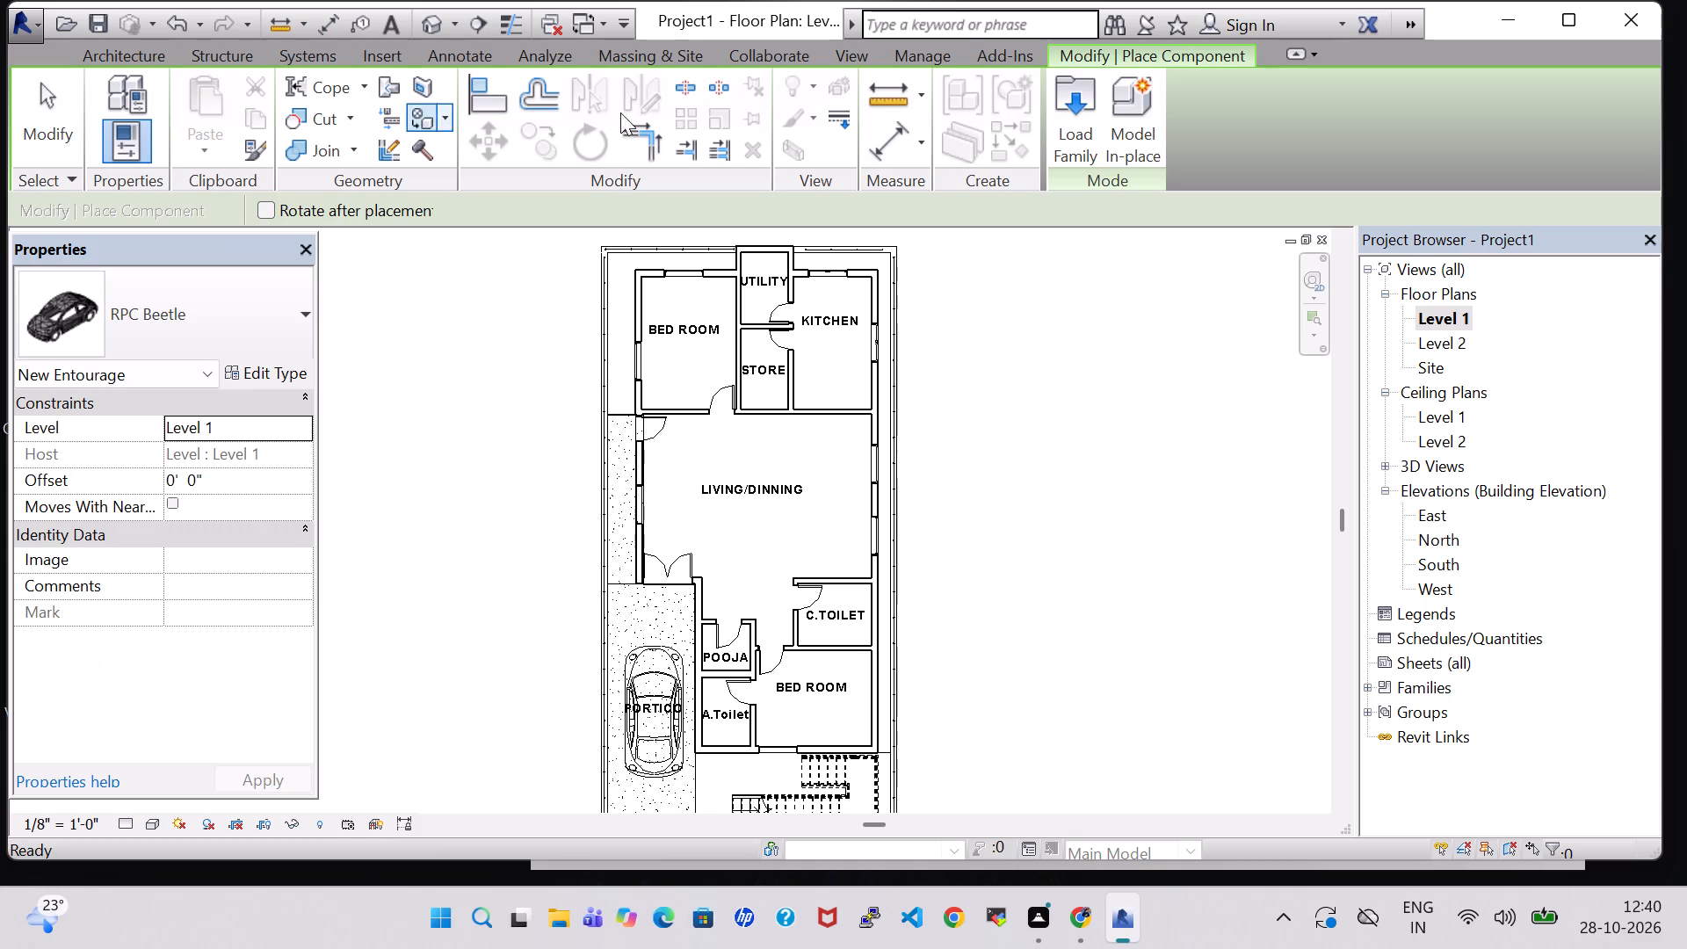
{"action": "left_click", "coordinate": [1091, 124]}
{"action": "scroll", "coordinate": [1013, 406], "scroll_direction": "down", "scroll_amount": 1}
{"action": "double_click", "coordinate": [976, 368]}
{"action": "double_click", "coordinate": [585, 278]}
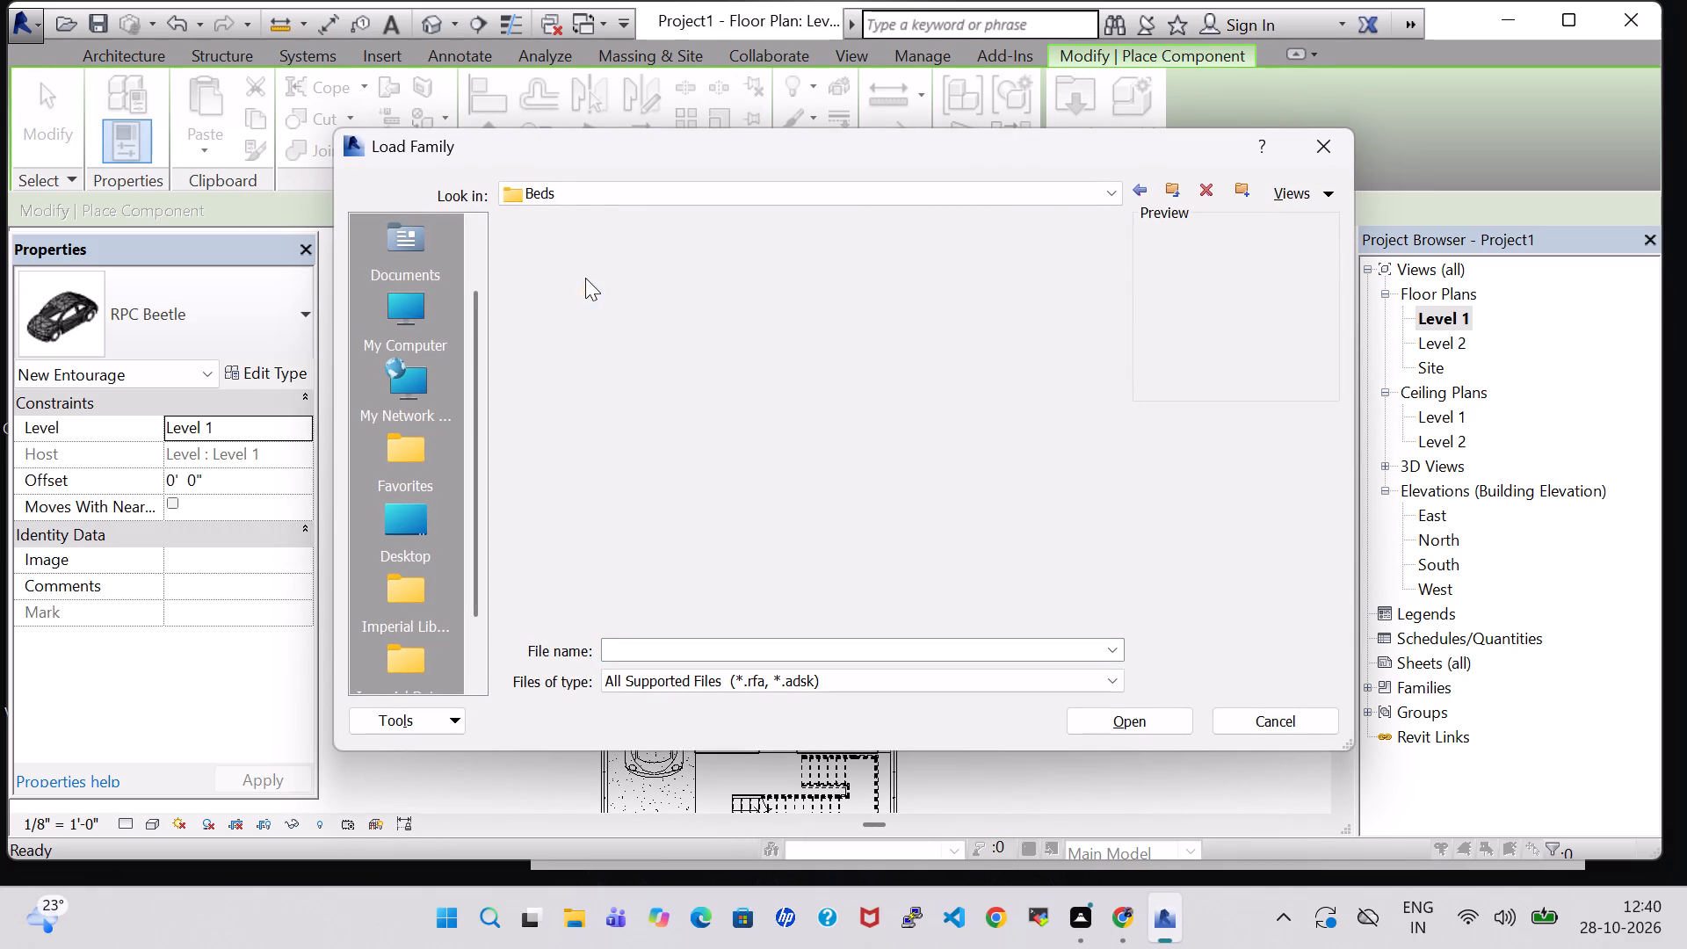
{"action": "left_click", "coordinate": [1135, 721]}
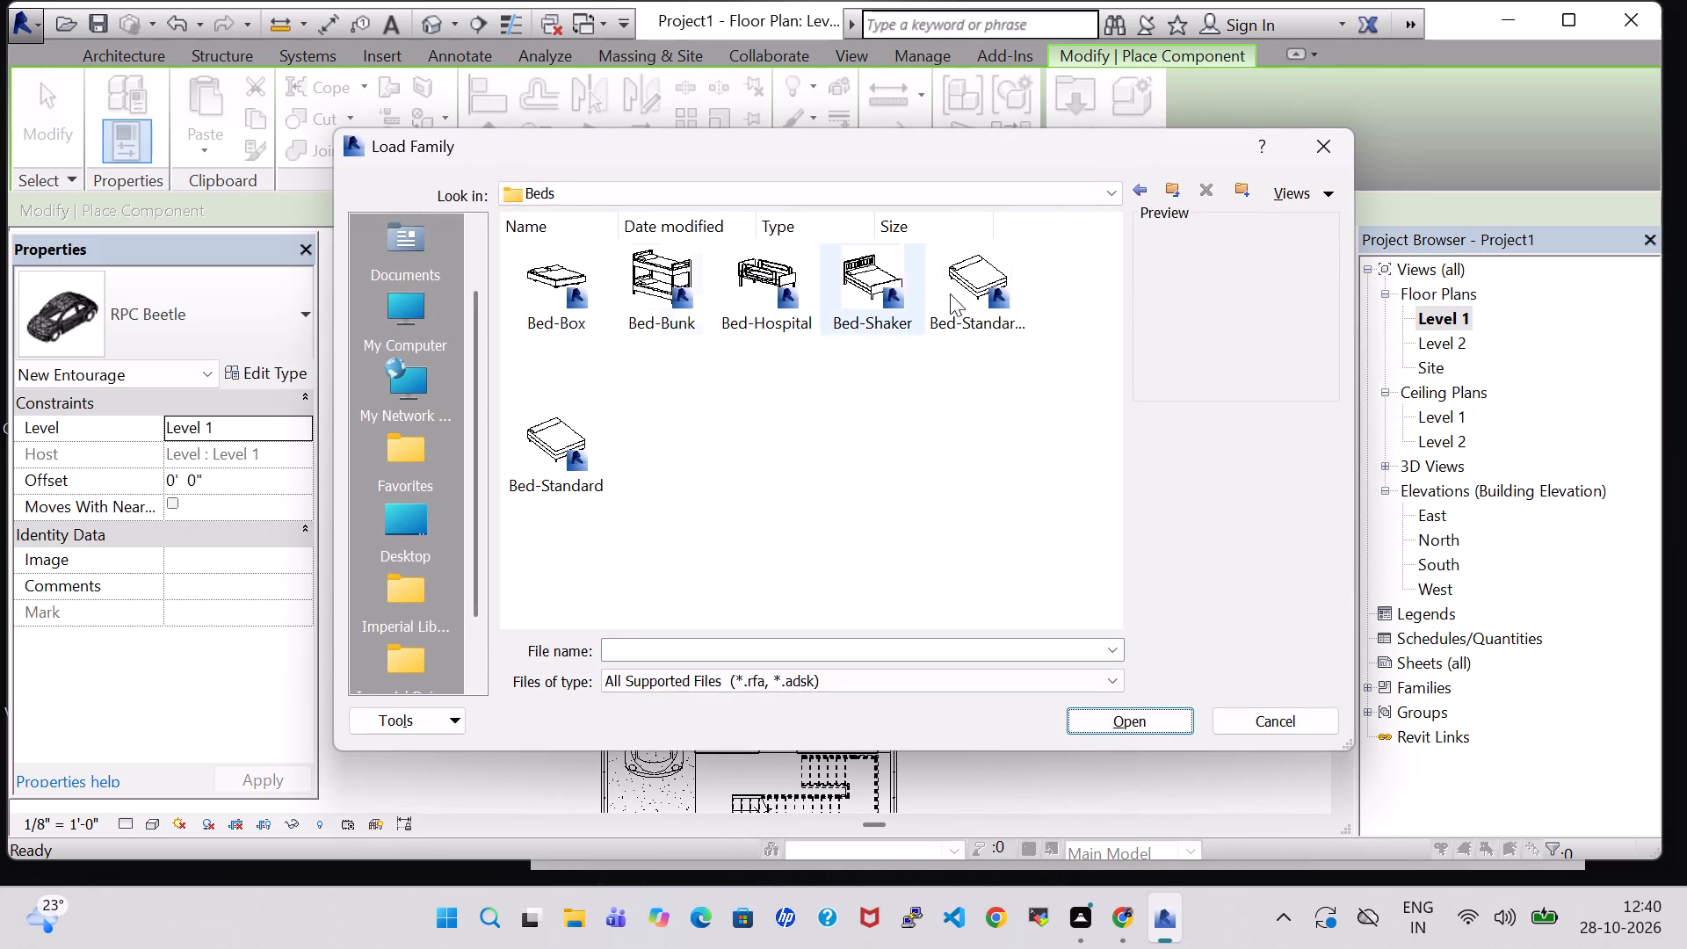
{"action": "left_click", "coordinate": [574, 294]}
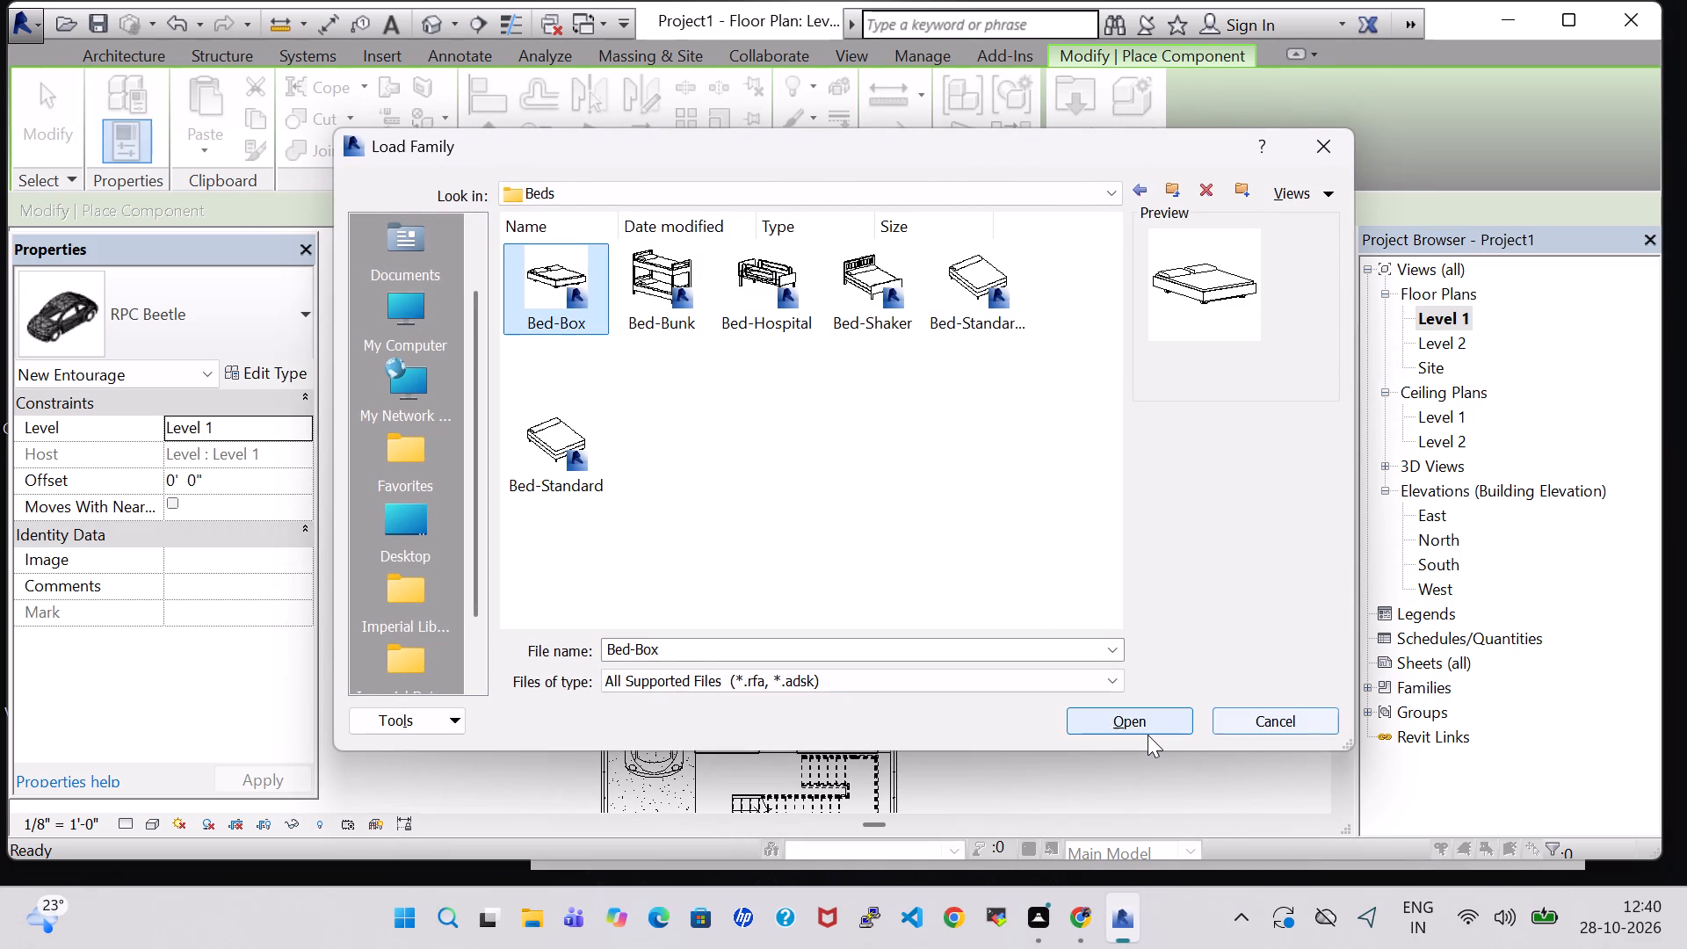
{"action": "left_click", "coordinate": [1148, 735]}
Place the Double 53" x 74" Bed-Box in the bedroom below C.TOILET, headboard against the shared wall, about 2'-4" from the outer side wall.
{"action": "scroll", "coordinate": [856, 685], "scroll_direction": "up", "scroll_amount": 5}
{"action": "key", "text": "space"}
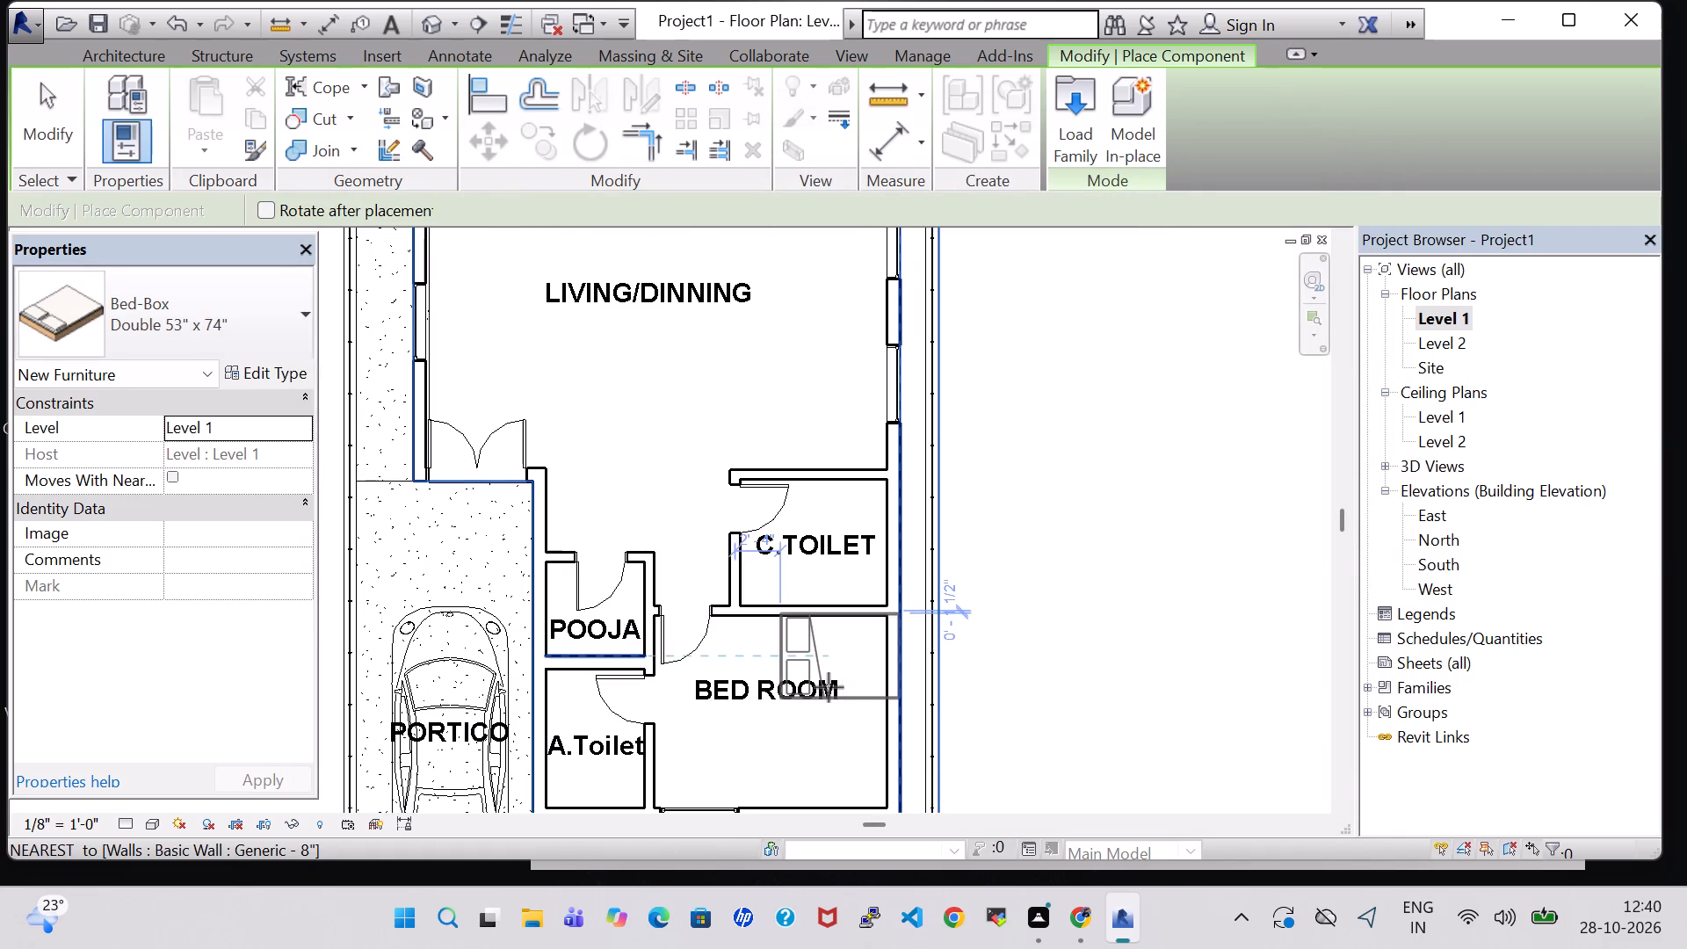
{"action": "key", "text": "space"}
{"action": "key", "text": "space"}
{"action": "key", "text": "space"}
{"action": "scroll", "coordinate": [829, 719], "scroll_direction": "up", "scroll_amount": 2}
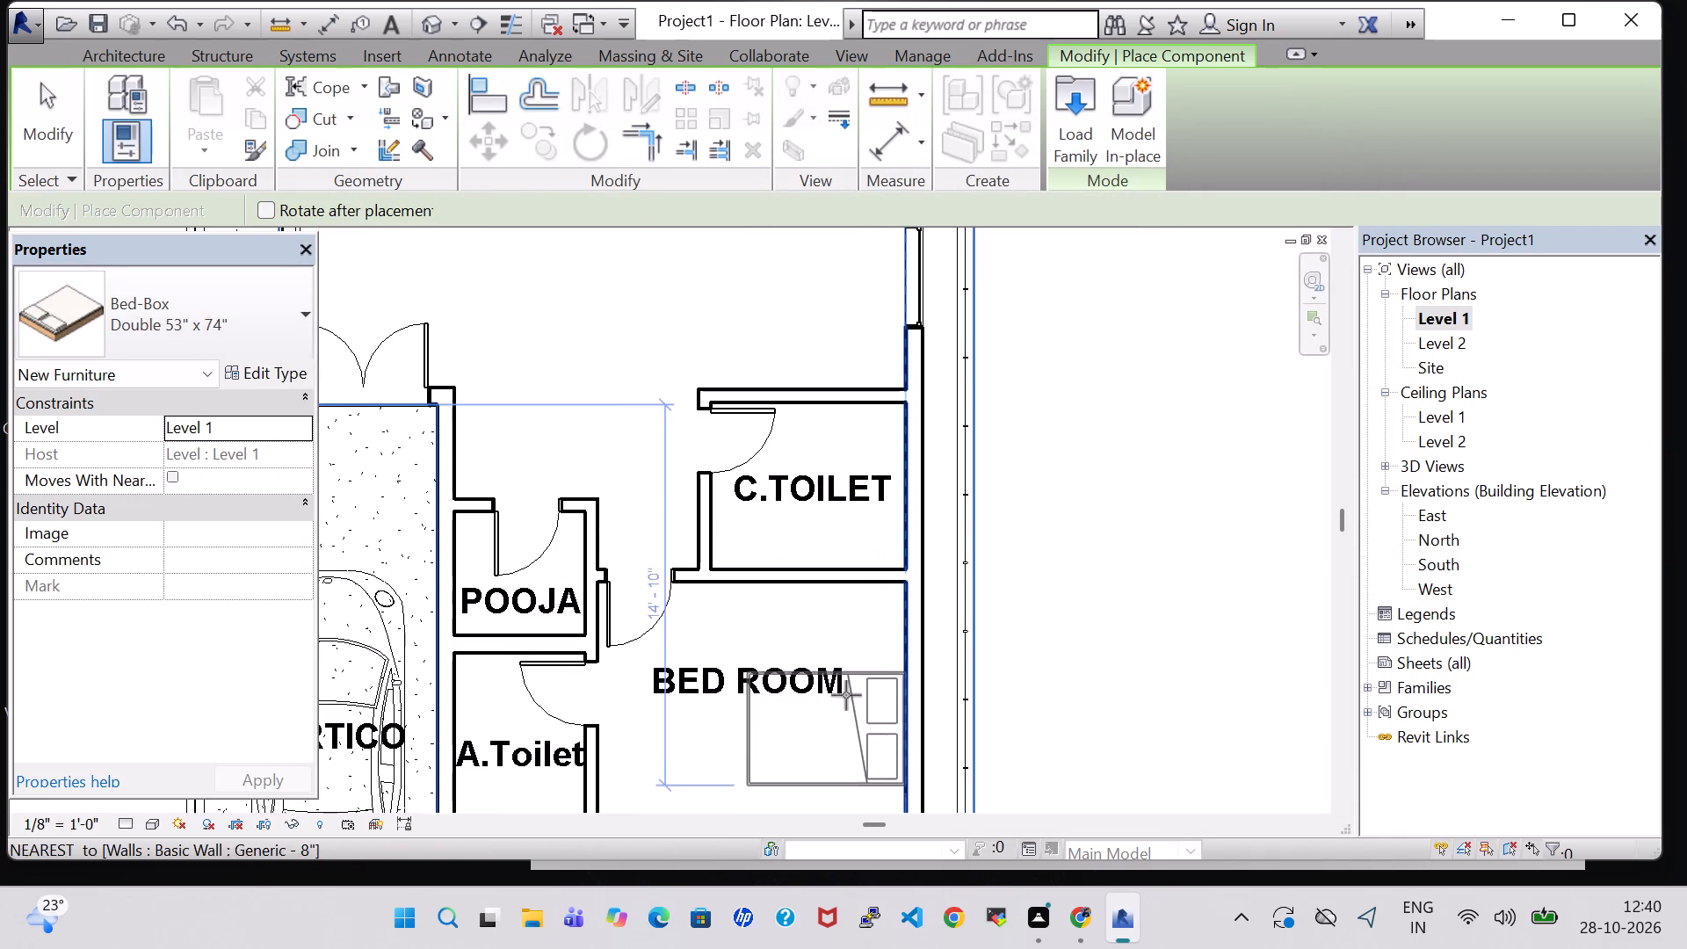
{"action": "middle_click_drag", "start_coordinate": [847, 690], "coordinate": [843, 569]}
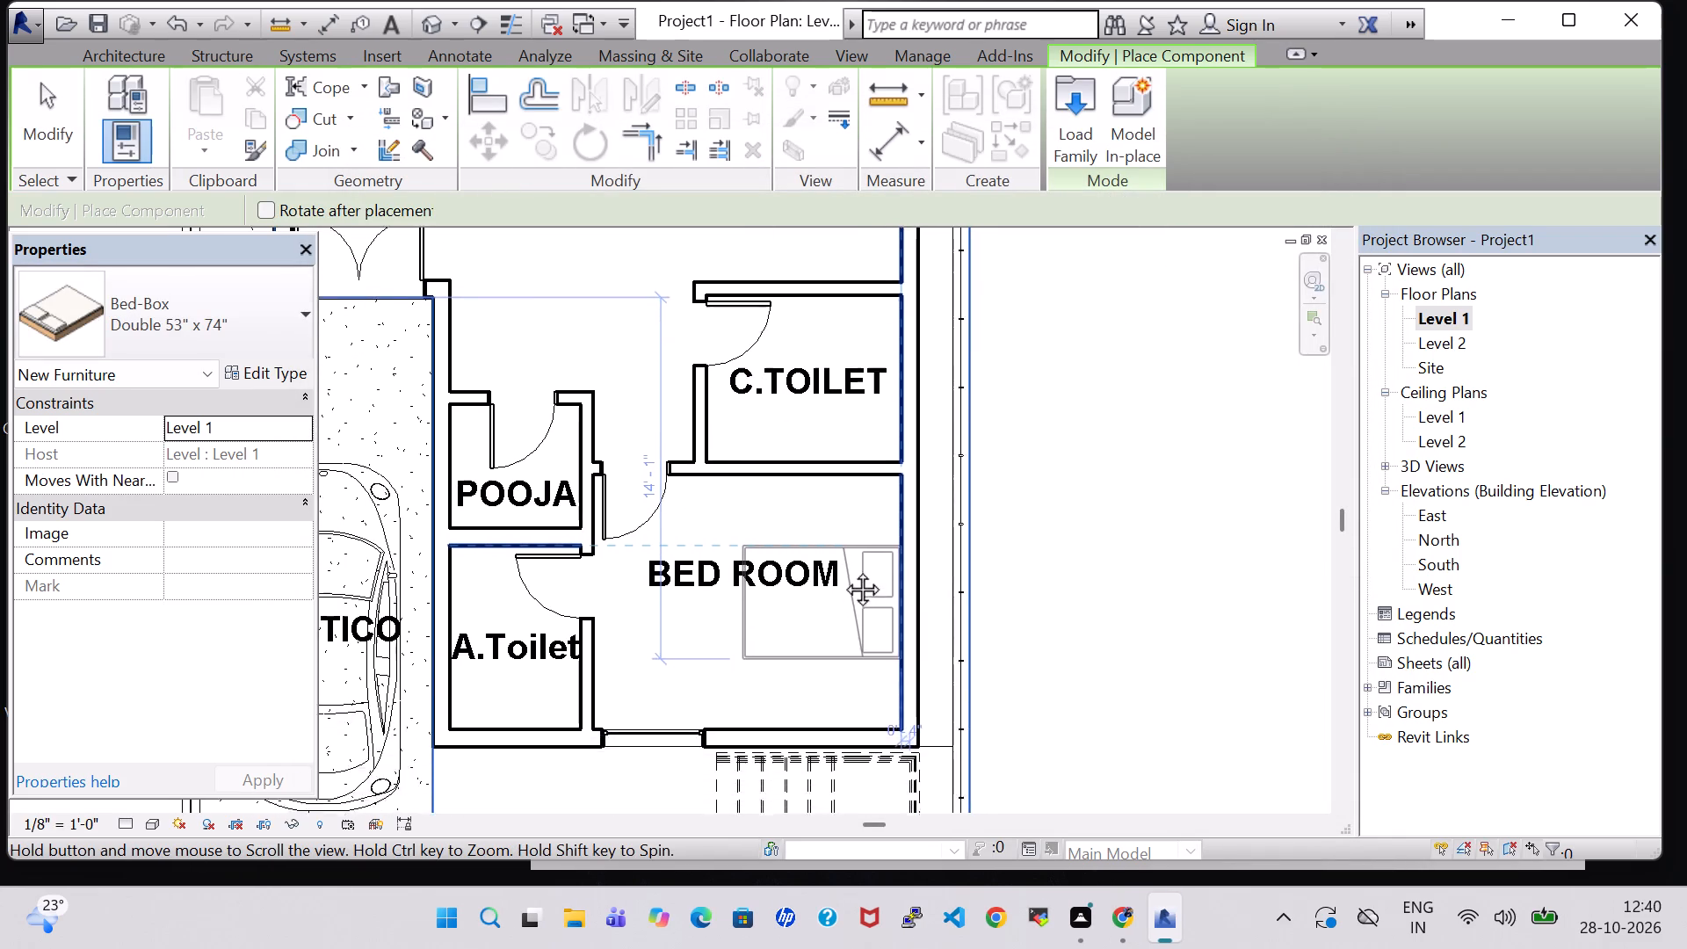
{"action": "middle_click_drag", "start_coordinate": [843, 569], "coordinate": [844, 523]}
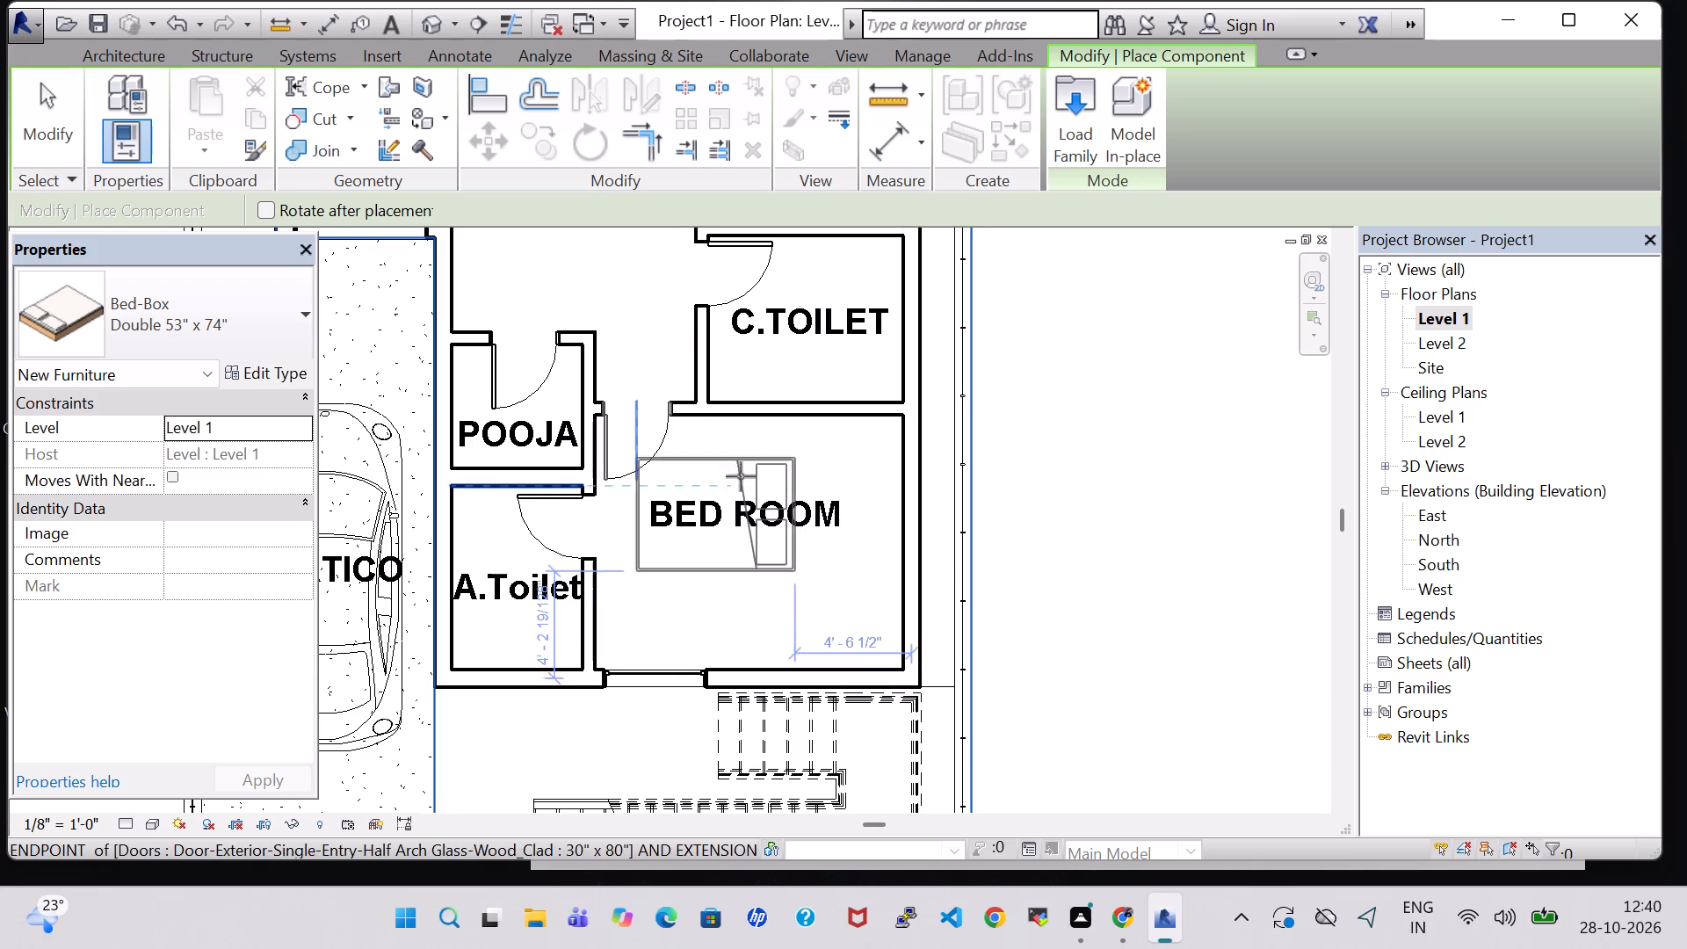
{"action": "key", "text": "space"}
{"action": "key", "text": "space"}
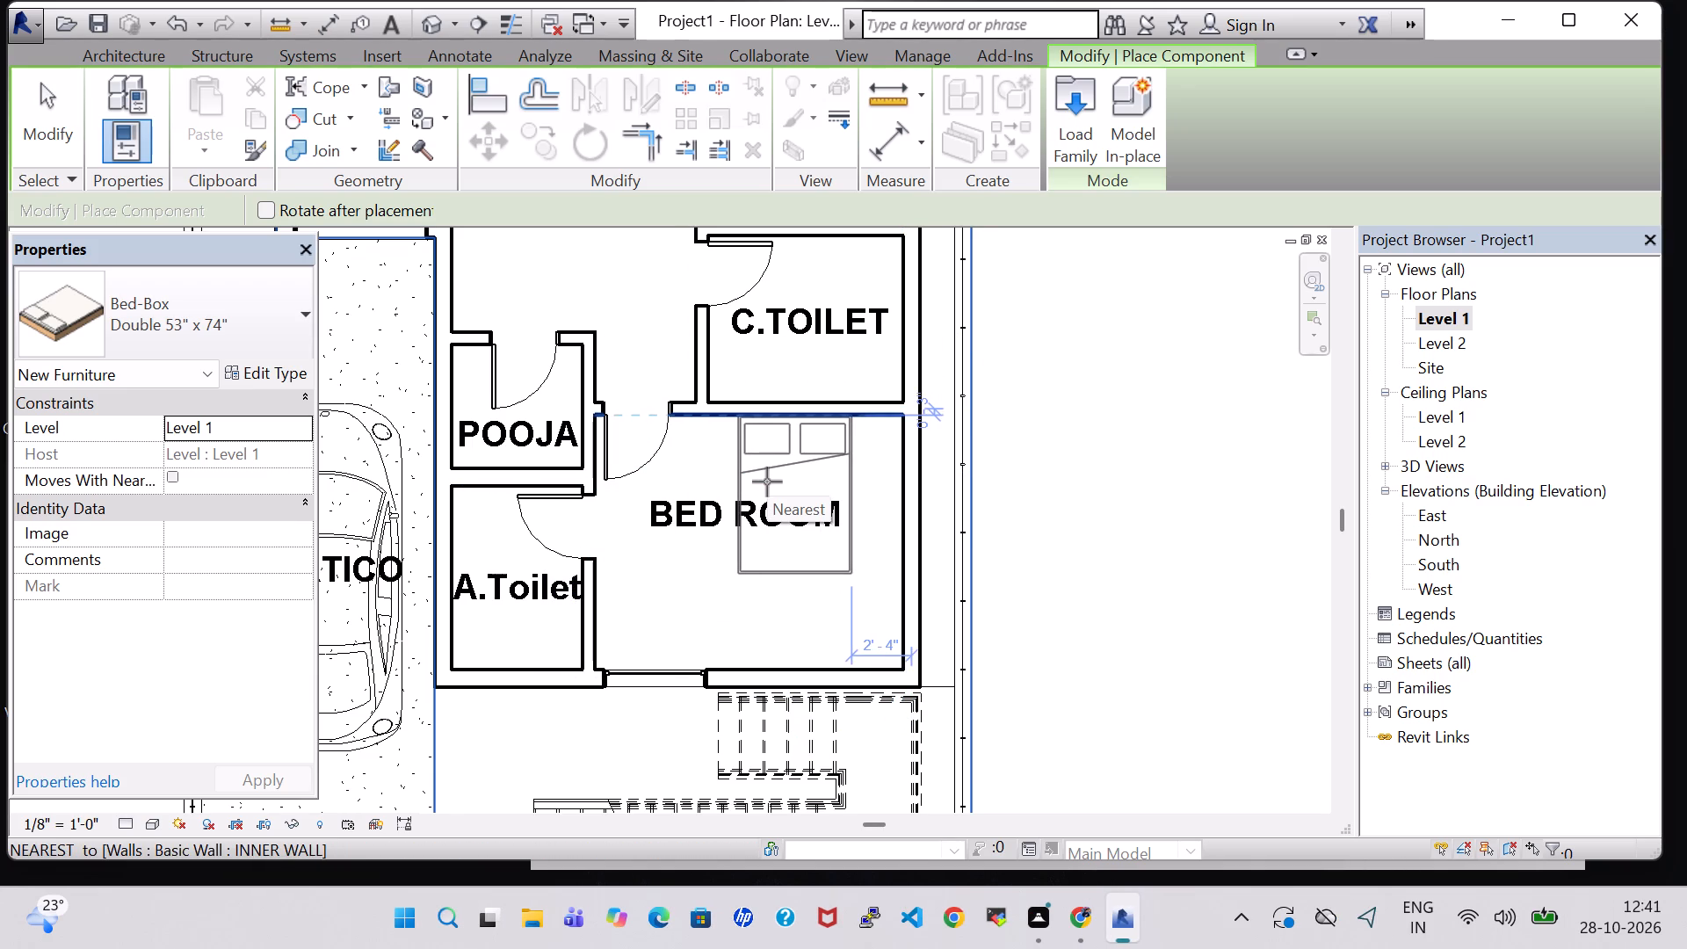
{"action": "left_click", "coordinate": [767, 482]}
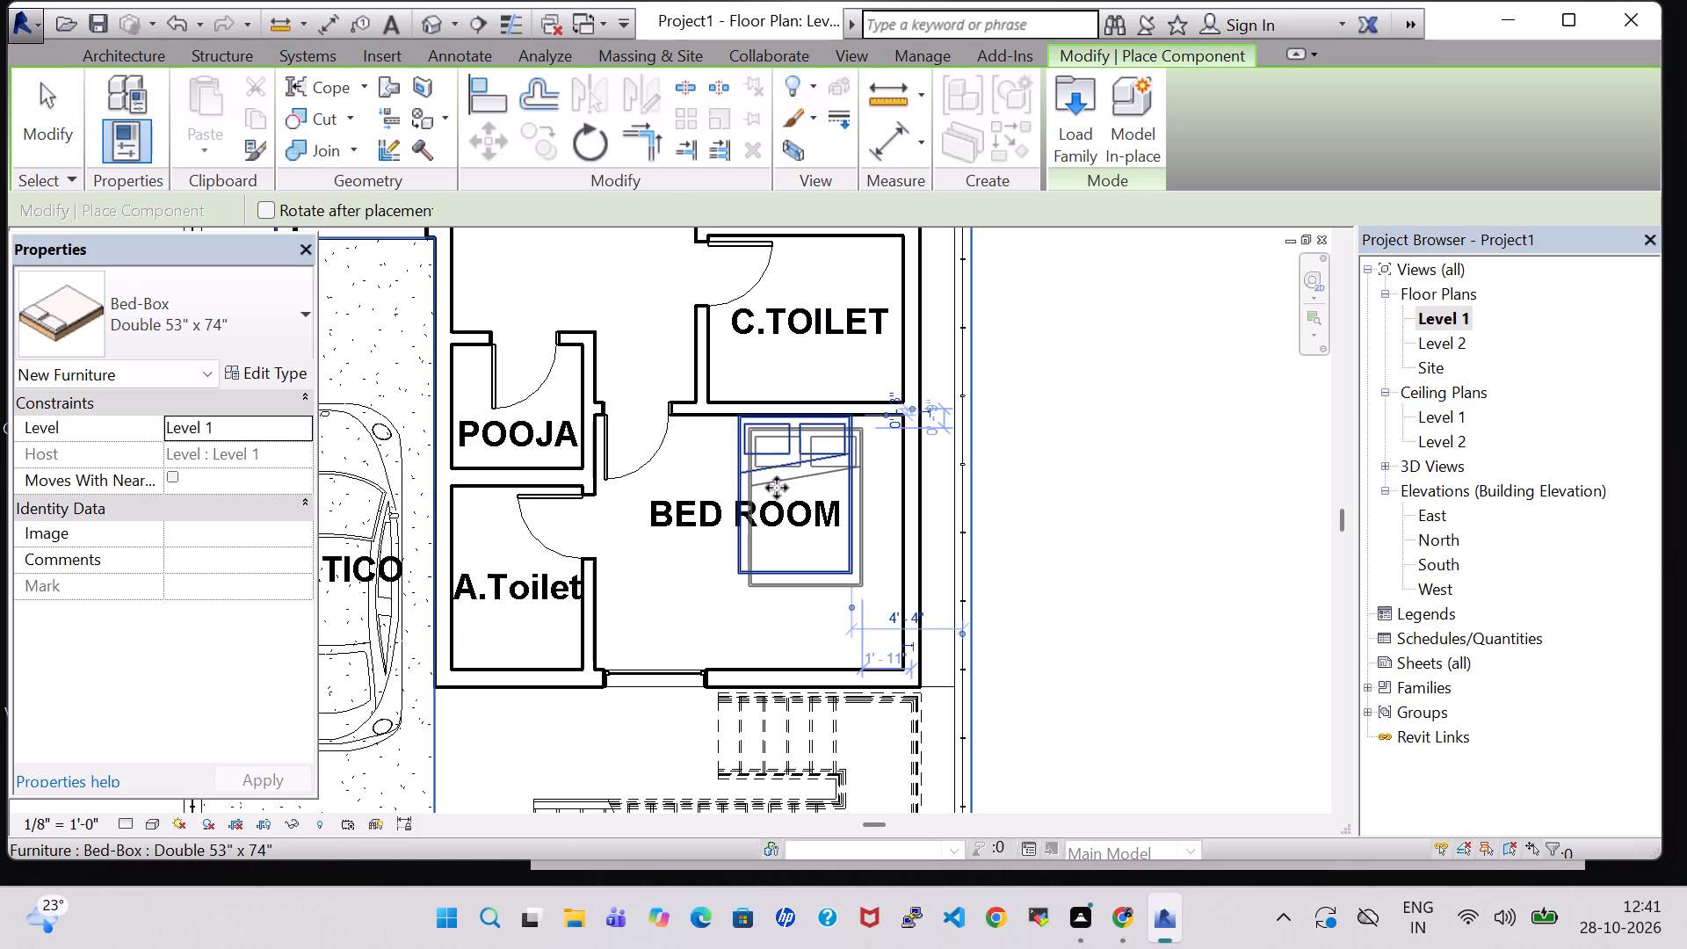
{"action": "key", "text": "Escape"}
{"action": "key", "text": "Escape"}
Nudge the placed bed about 3" away from the outer side wall, toward the bedroom door.
{"action": "left_click", "coordinate": [793, 459]}
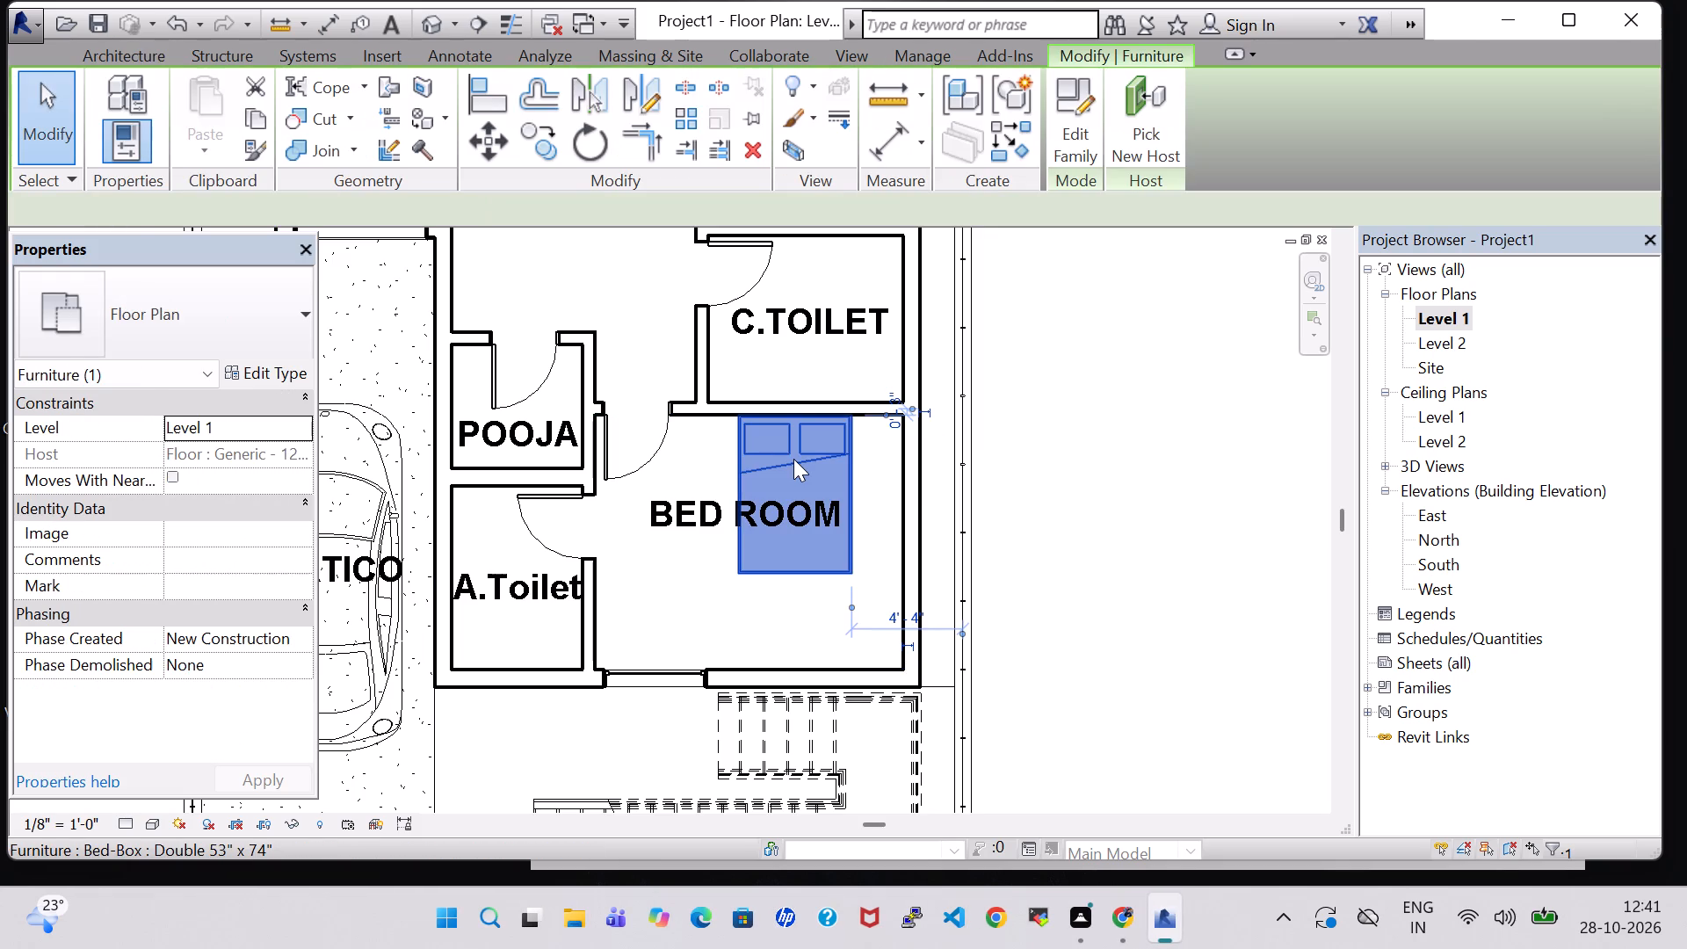
{"action": "key", "text": "Down"}
{"action": "key", "text": "Up"}
{"action": "key", "text": "Left"}
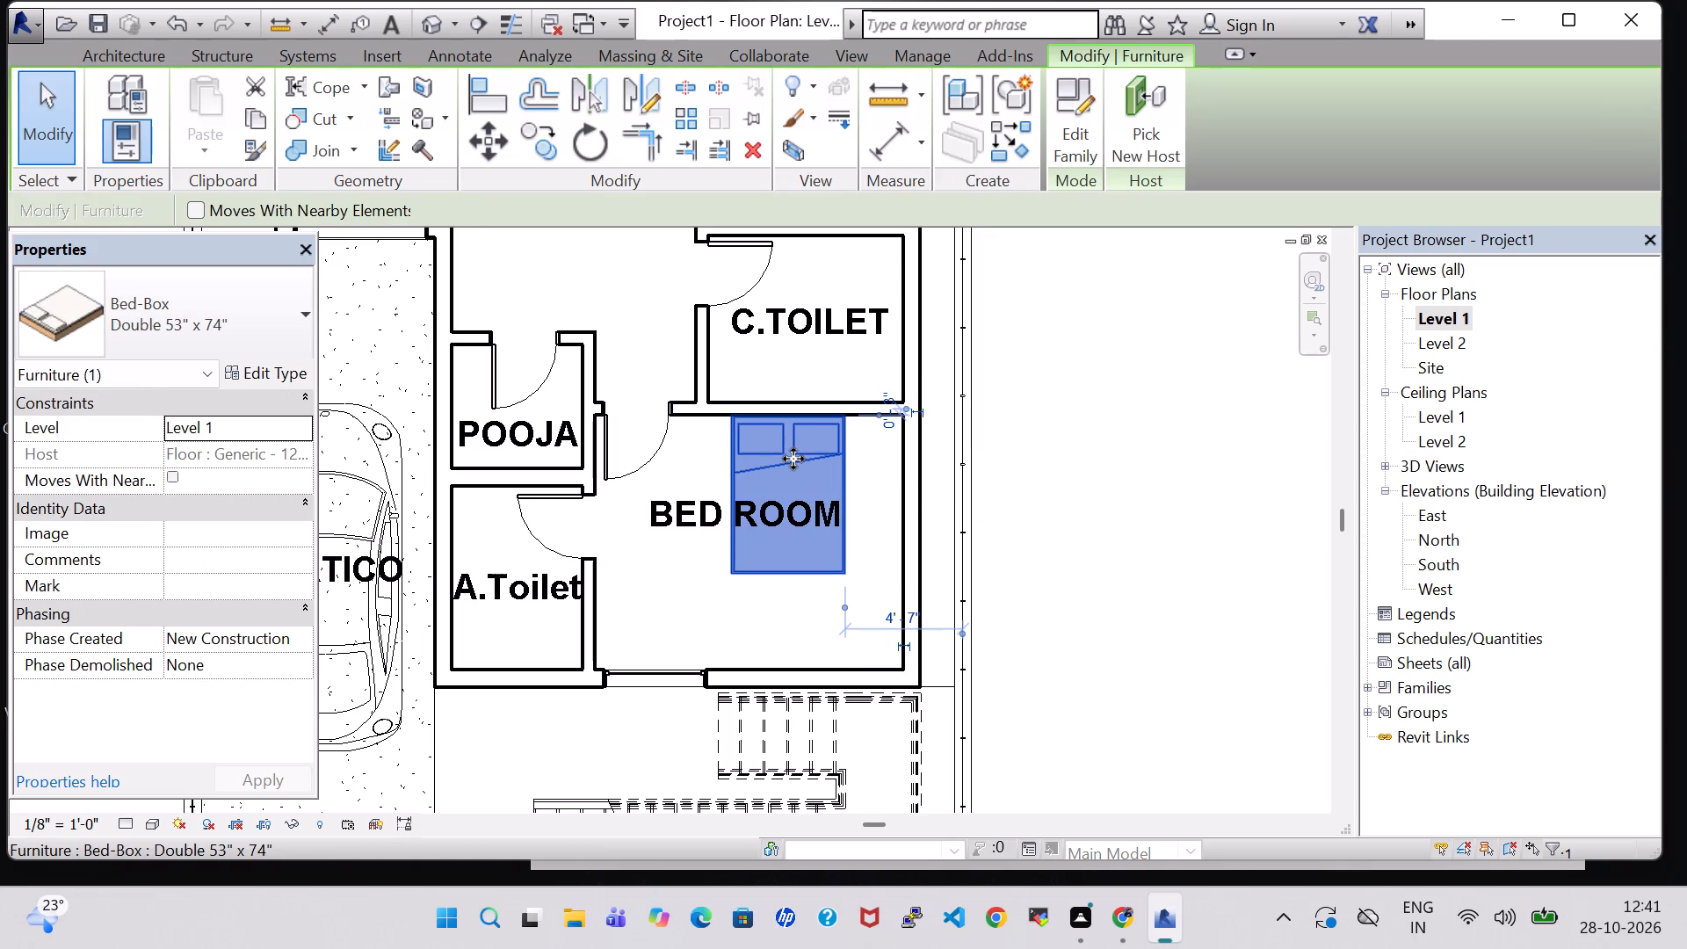
{"action": "left_click", "coordinate": [1111, 465]}
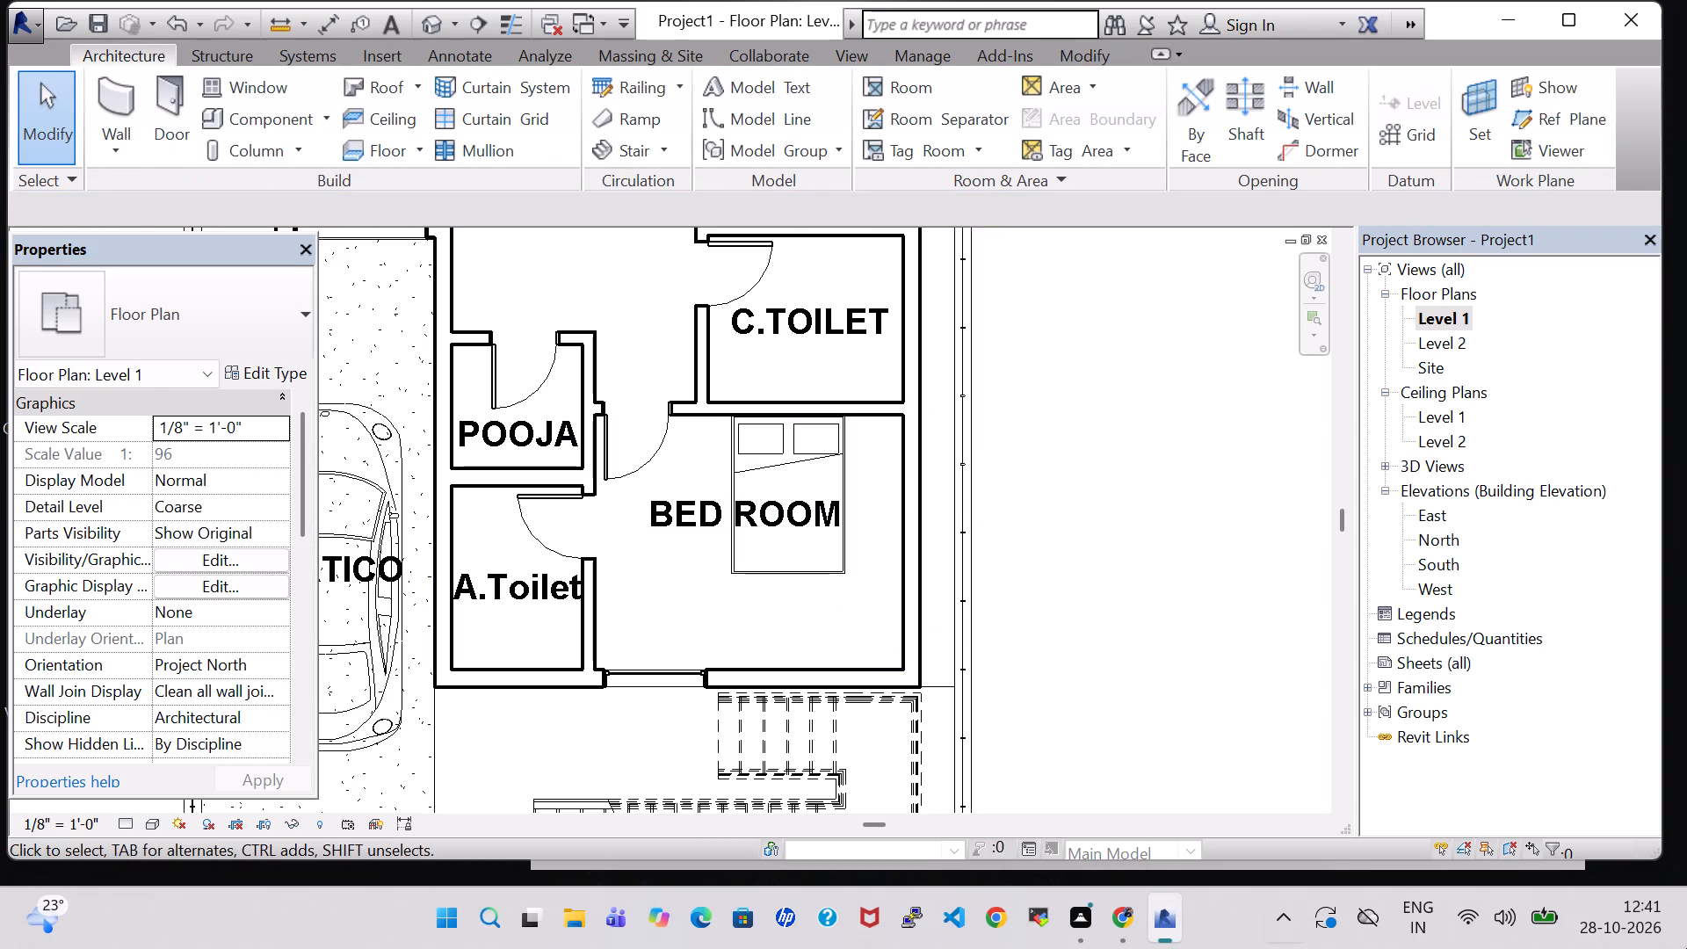
Place another Double 53" x 74" Bed-Box in the bedroom beside UTILITY and STORE, headboard against the window wall.
{"action": "left_click", "coordinate": [267, 109]}
{"action": "scroll", "coordinate": [870, 438], "scroll_direction": "down", "scroll_amount": 2}
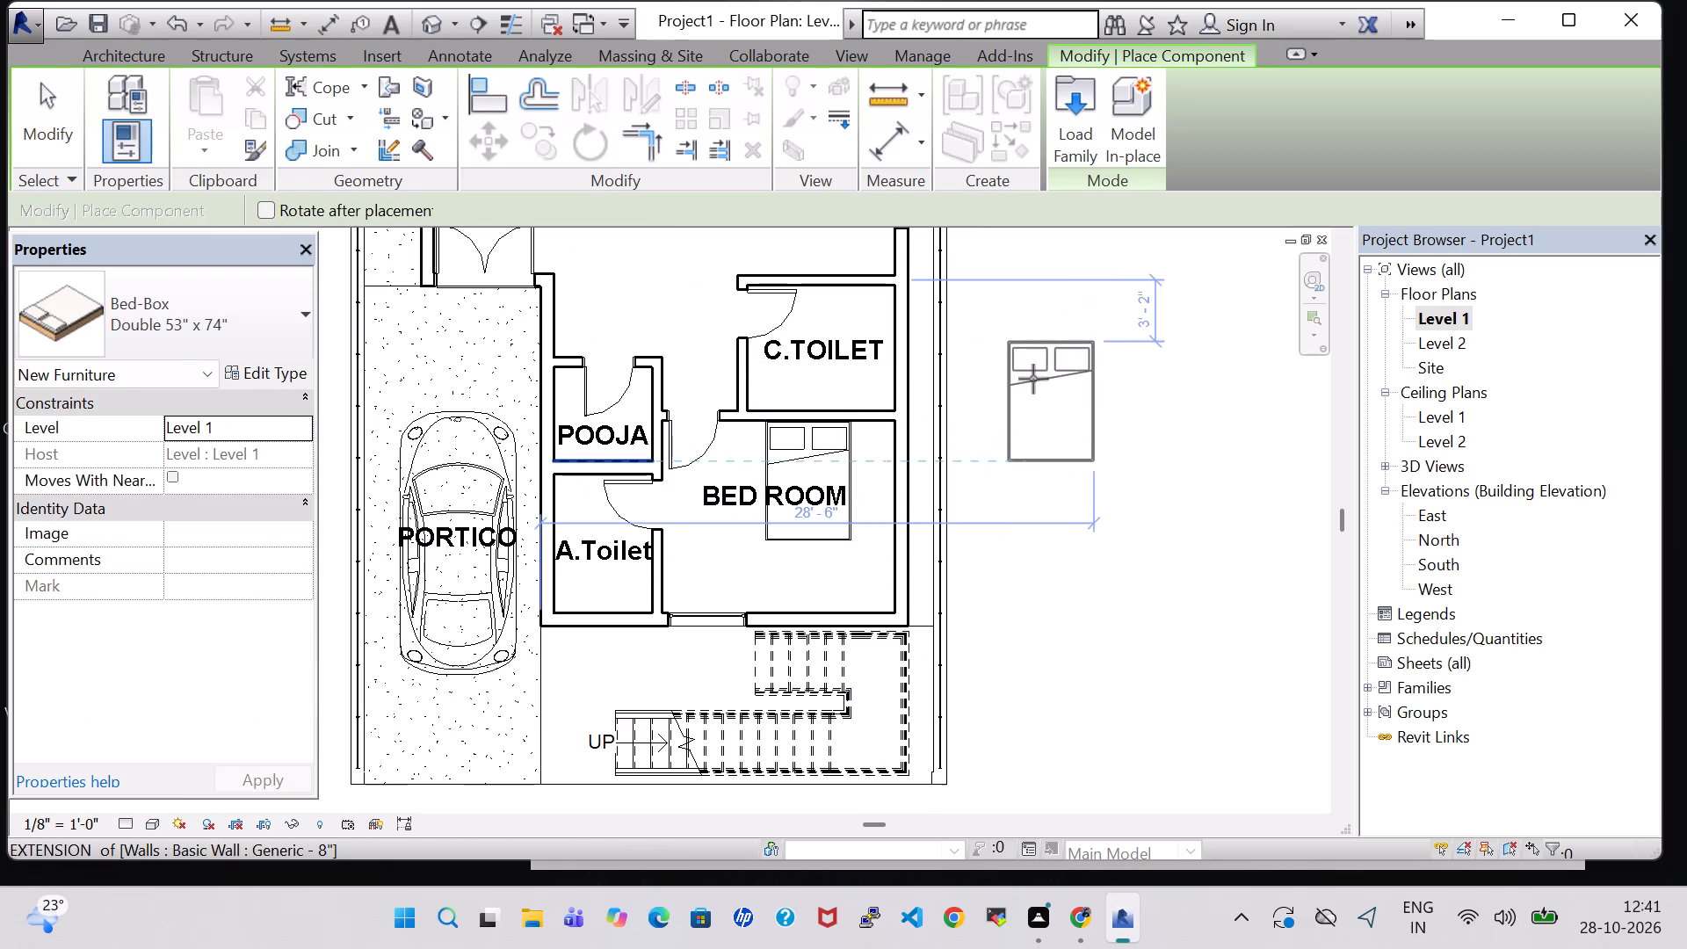
{"action": "middle_click_drag", "start_coordinate": [1033, 379], "coordinate": [1090, 643]}
{"action": "middle_click_drag", "start_coordinate": [743, 415], "coordinate": [725, 636]}
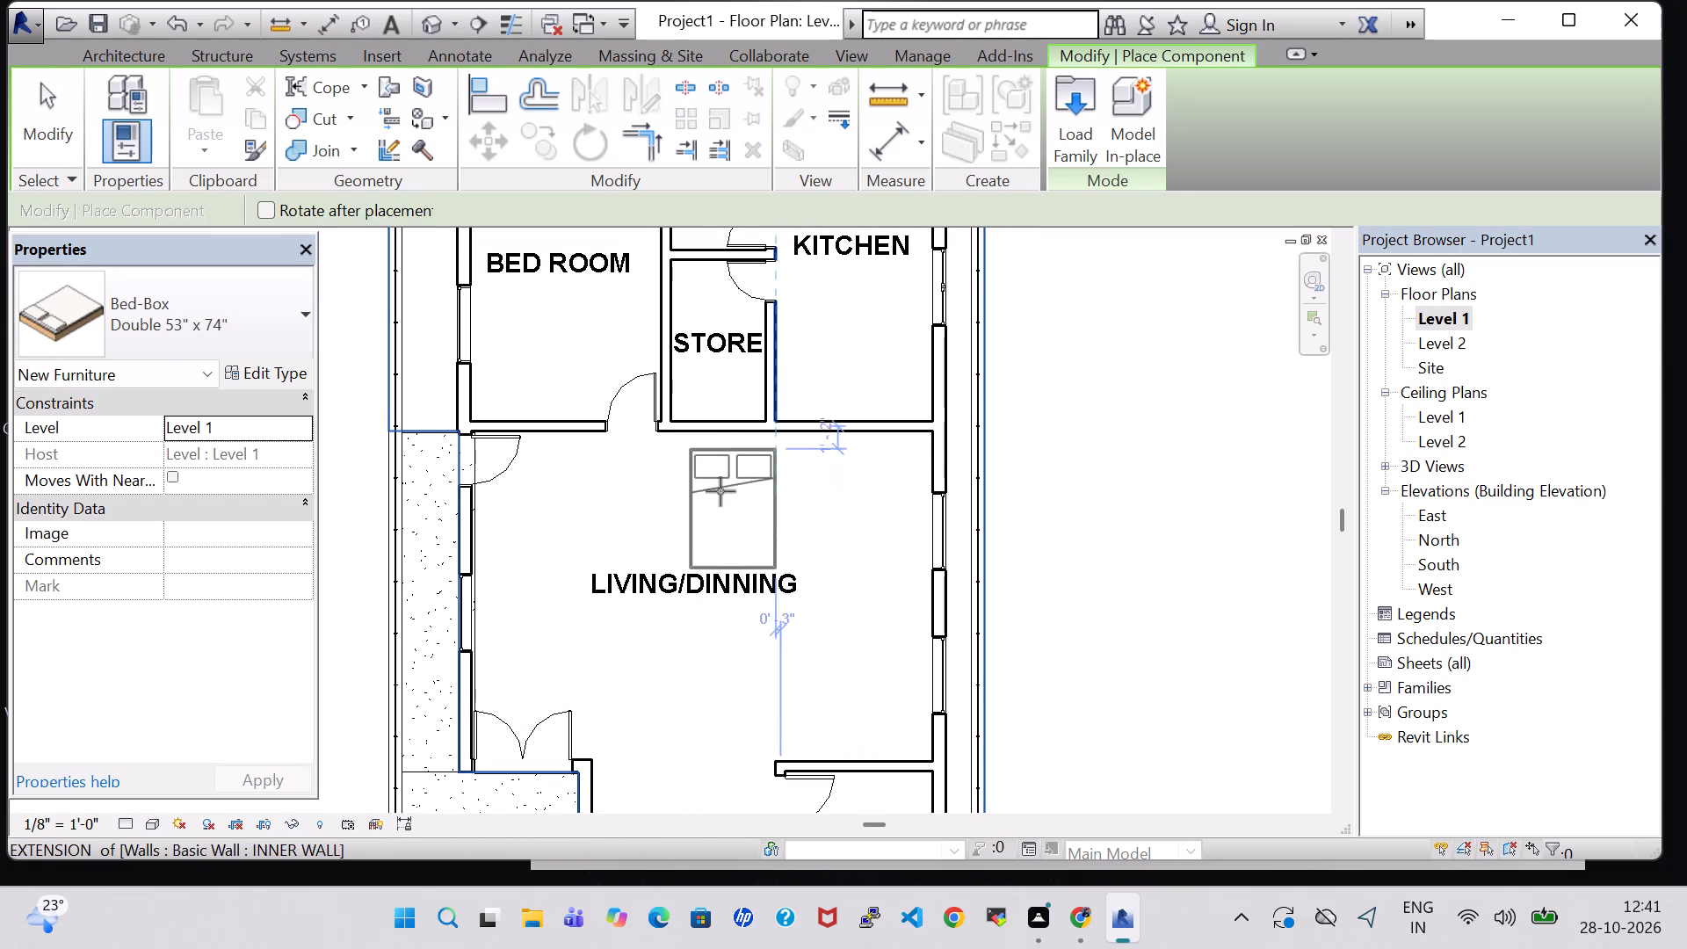
{"action": "middle_click_drag", "start_coordinate": [553, 382], "coordinate": [597, 540]}
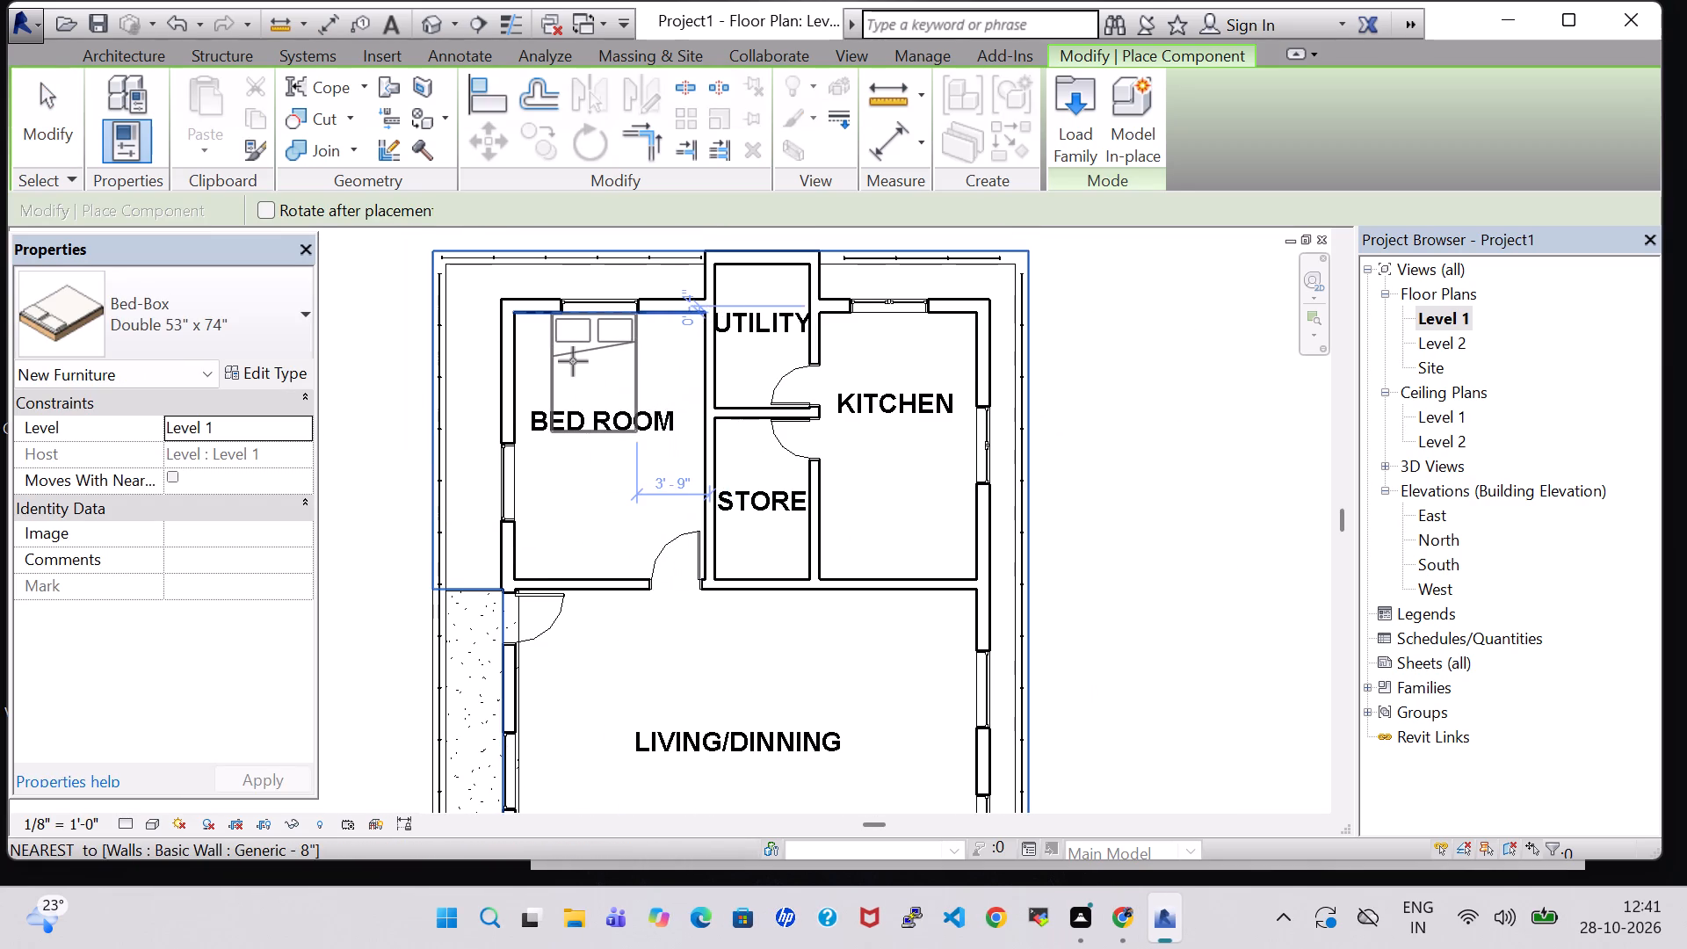
{"action": "left_click", "coordinate": [579, 361]}
{"action": "key", "text": "Escape"}
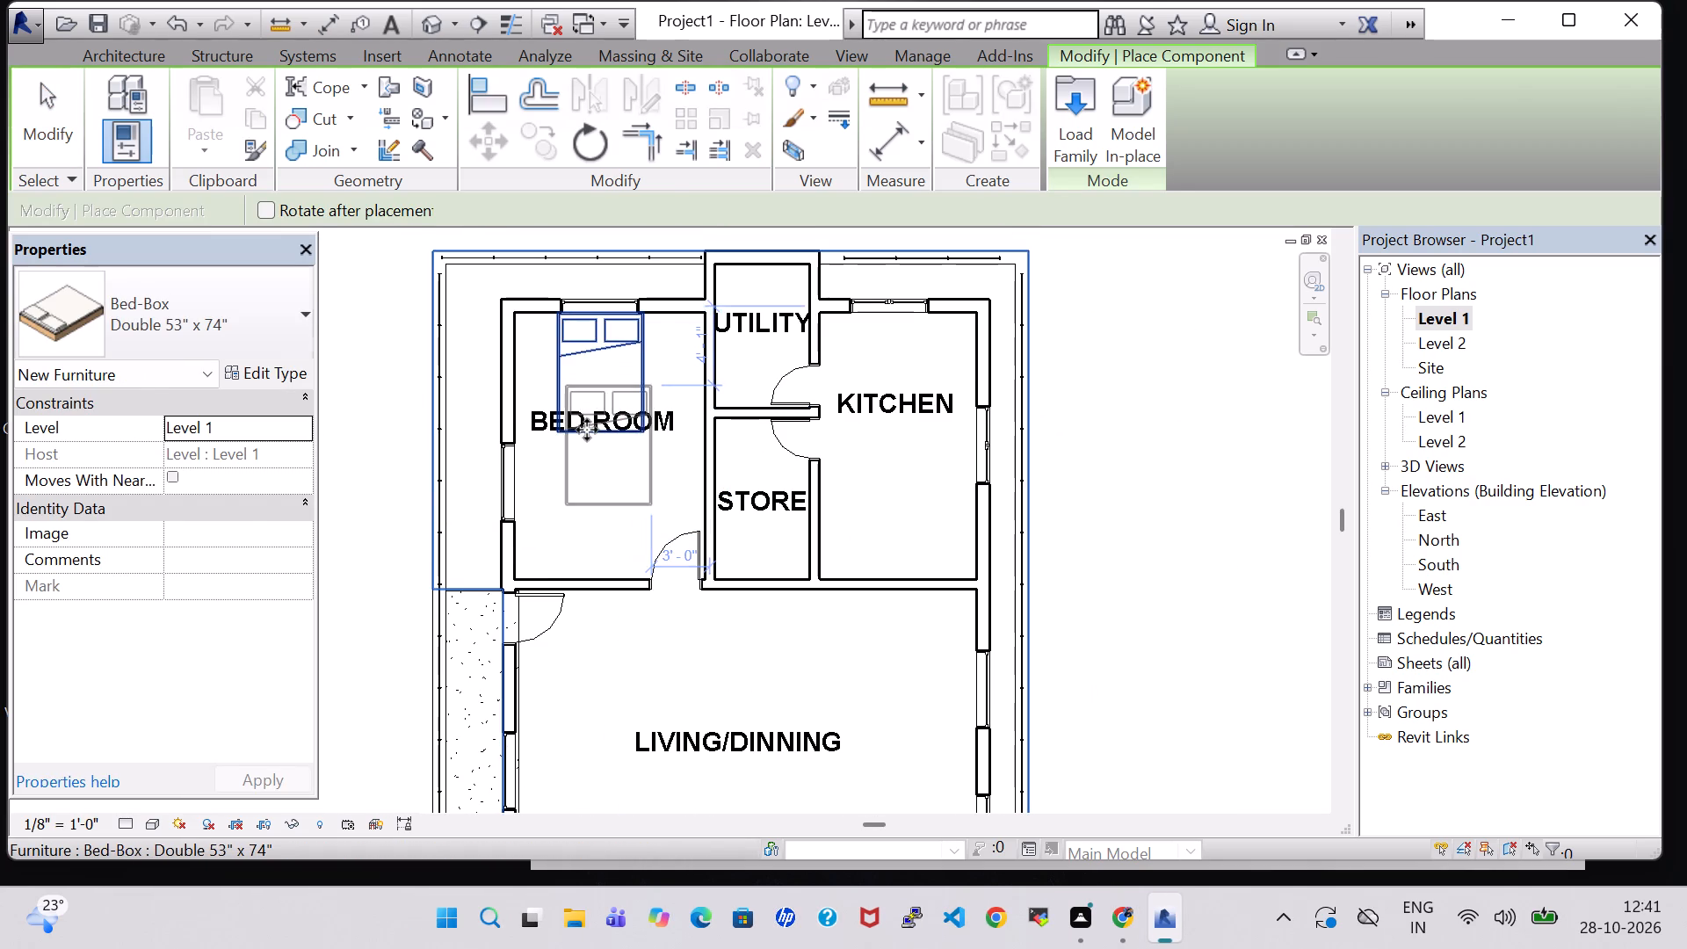
{"action": "key", "text": "Escape"}
Load the Table-Night Stand family from the Tables library folder for component placement.
{"action": "left_click", "coordinate": [241, 107]}
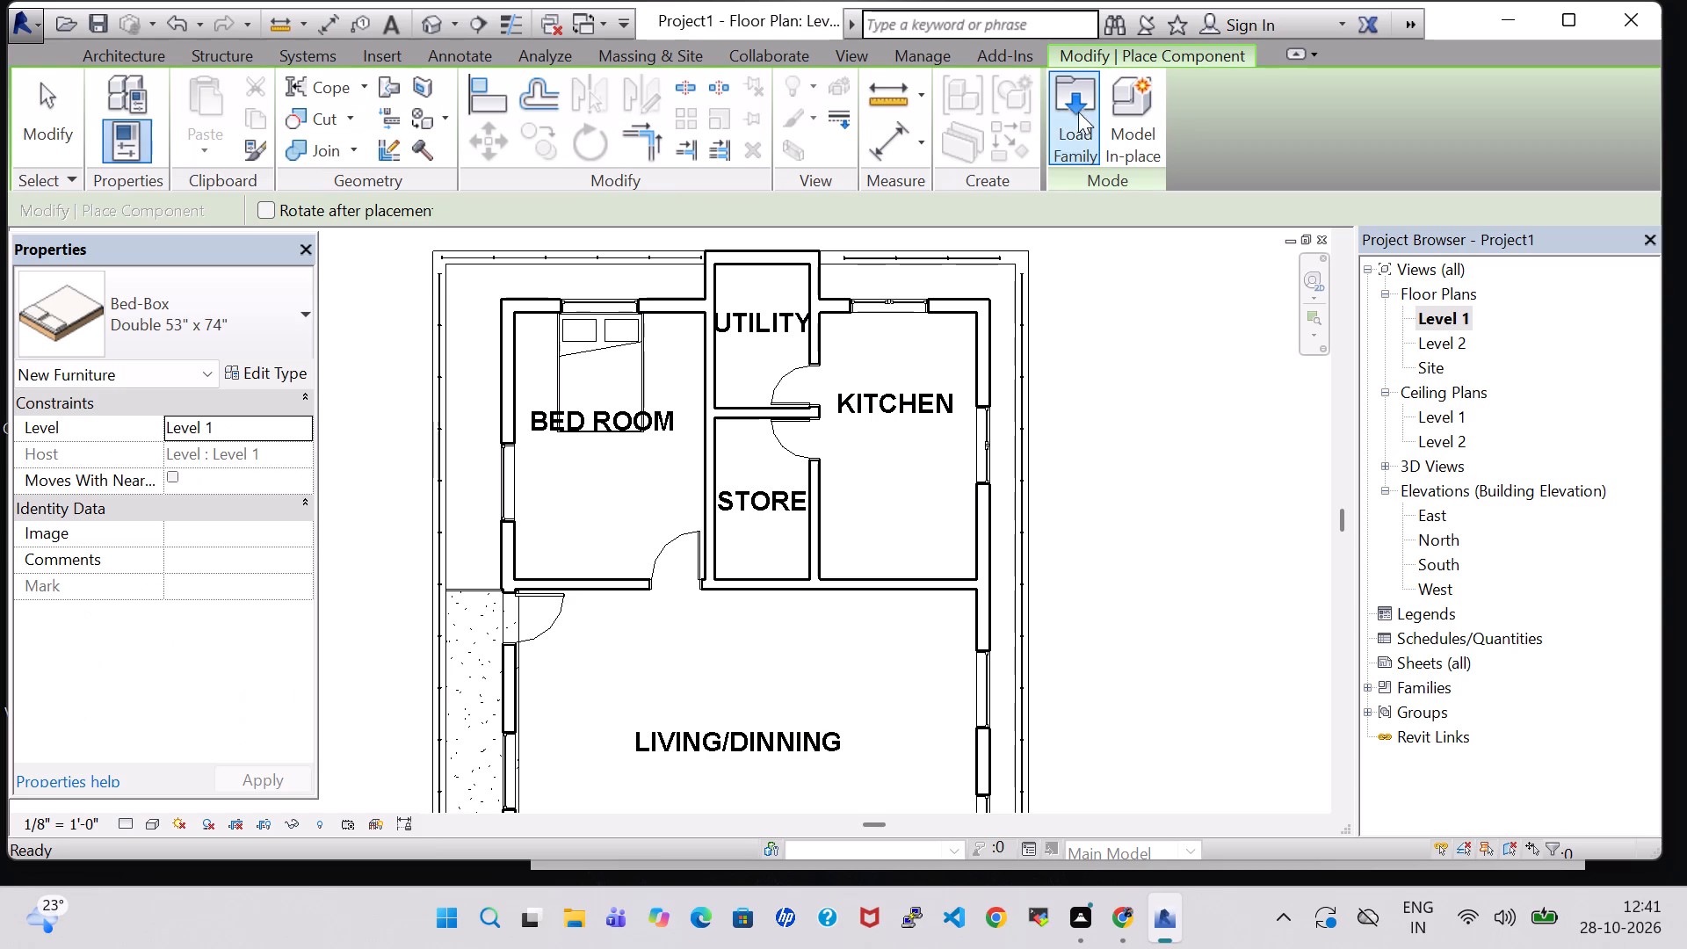
{"action": "left_click", "coordinate": [1069, 113]}
{"action": "scroll", "coordinate": [1130, 449], "scroll_direction": "down", "scroll_amount": 1}
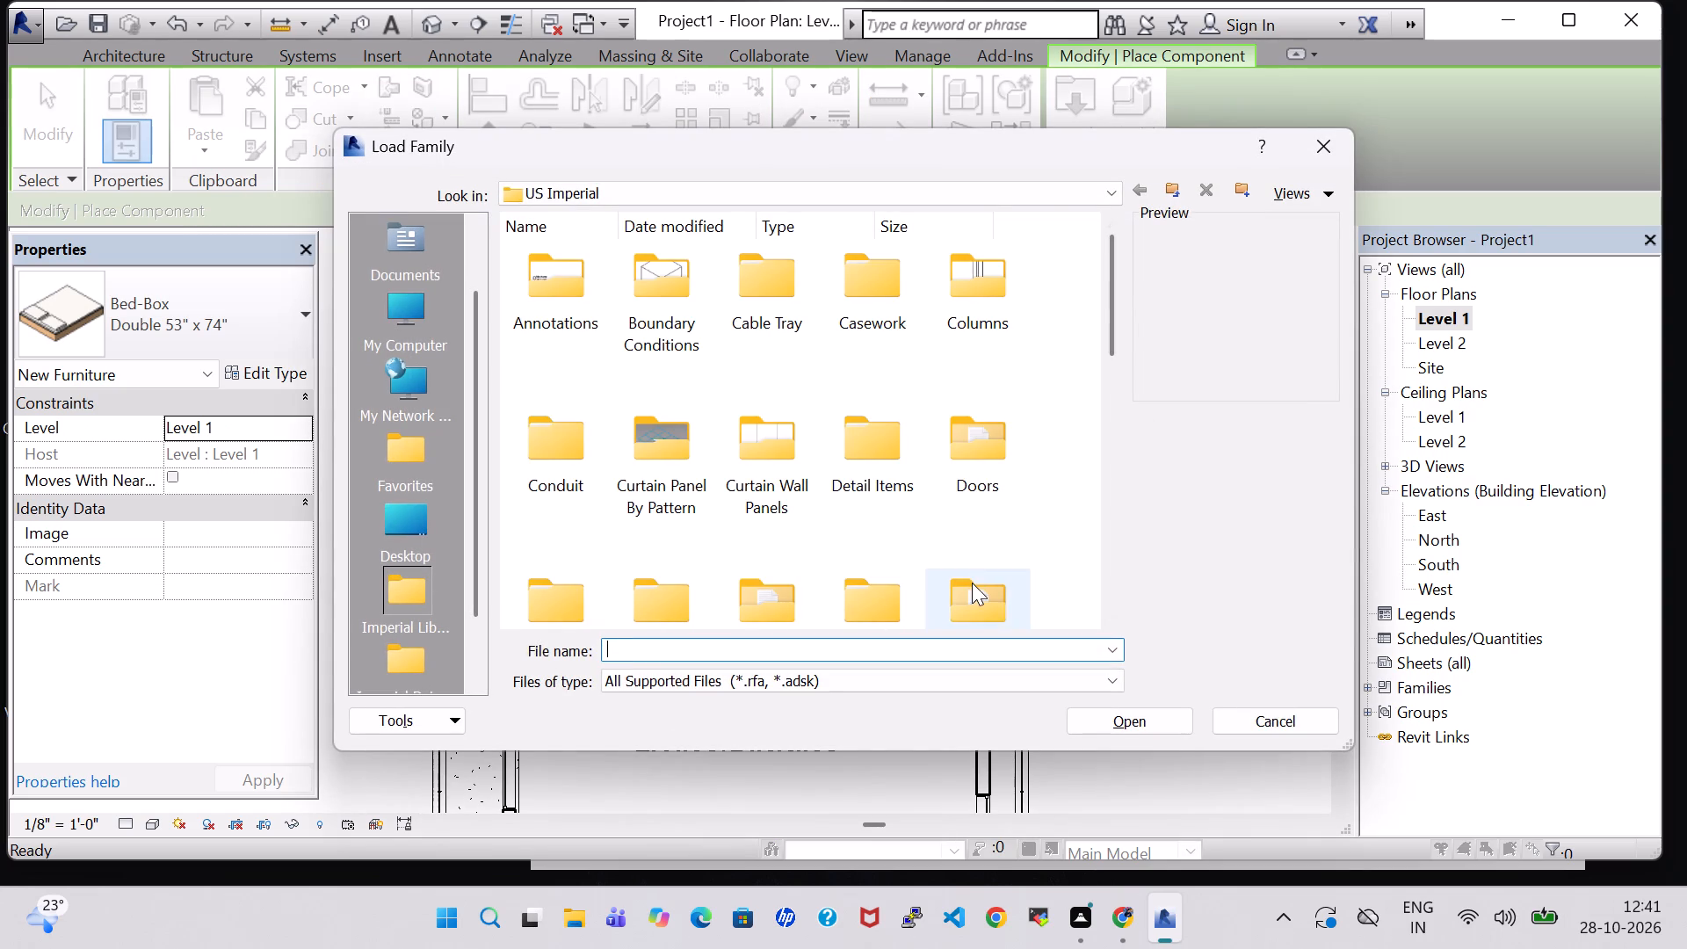
{"action": "double_click", "coordinate": [972, 583]}
{"action": "double_click", "coordinate": [891, 317]}
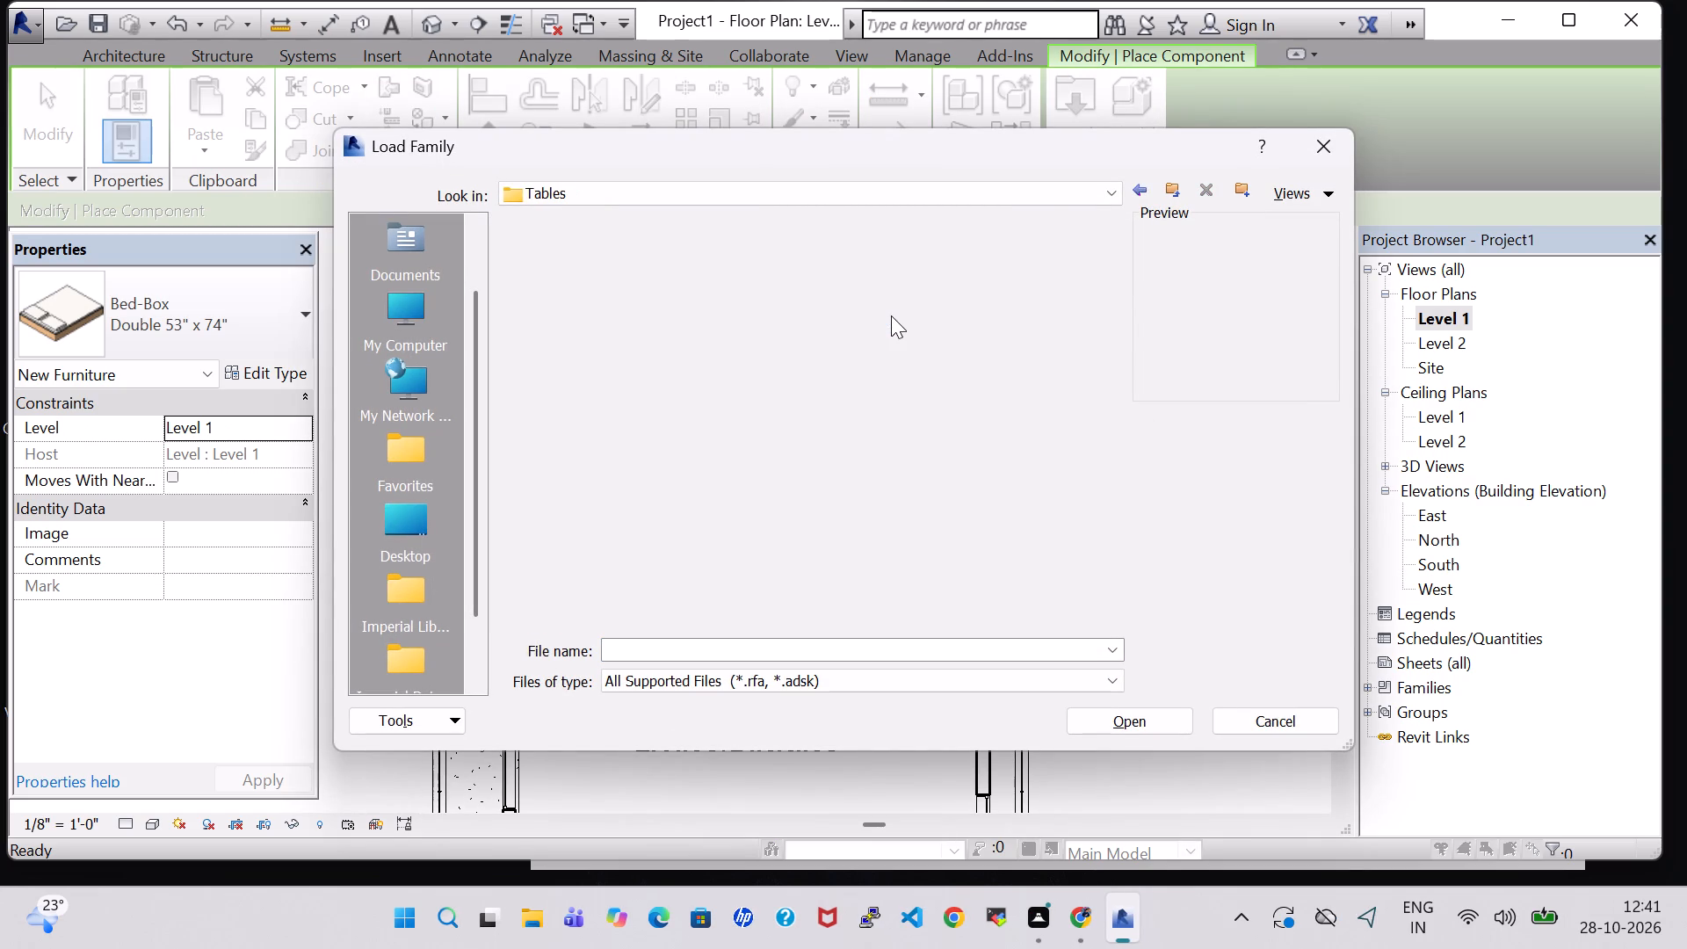
{"action": "left_click", "coordinate": [890, 446]}
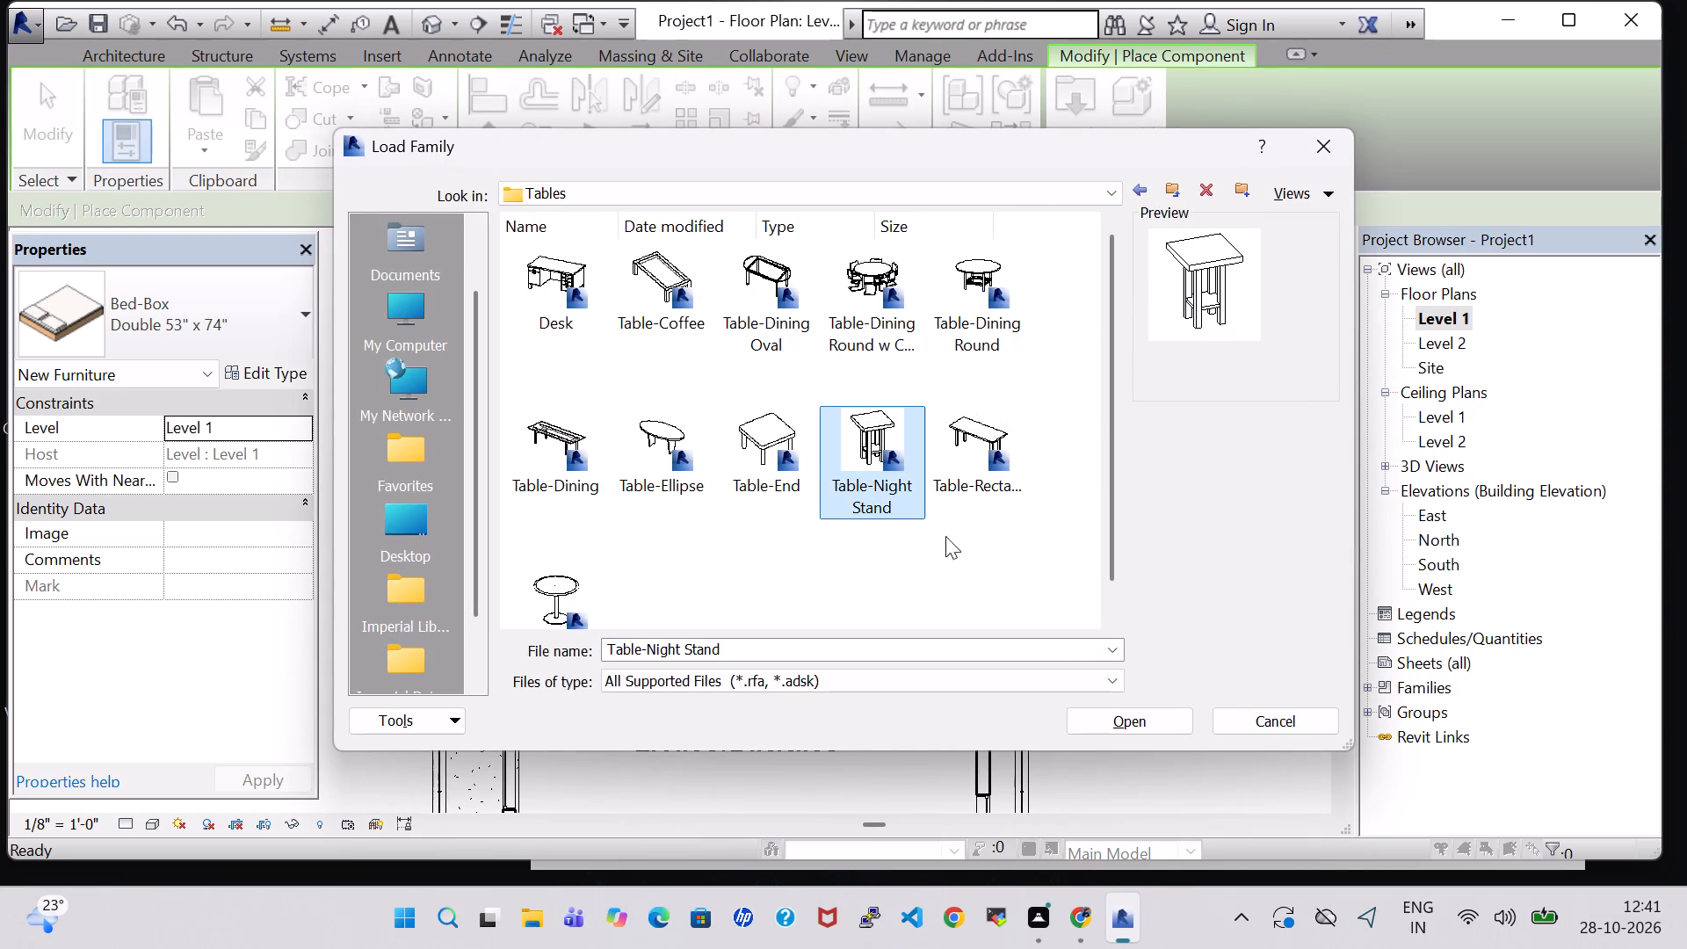
{"action": "left_click", "coordinate": [1169, 725]}
Place a 24" x 24" x 30" night stand on each side of the bed in the bedroom beside UTILITY.
{"action": "scroll", "coordinate": [532, 395], "scroll_direction": "up", "scroll_amount": 6}
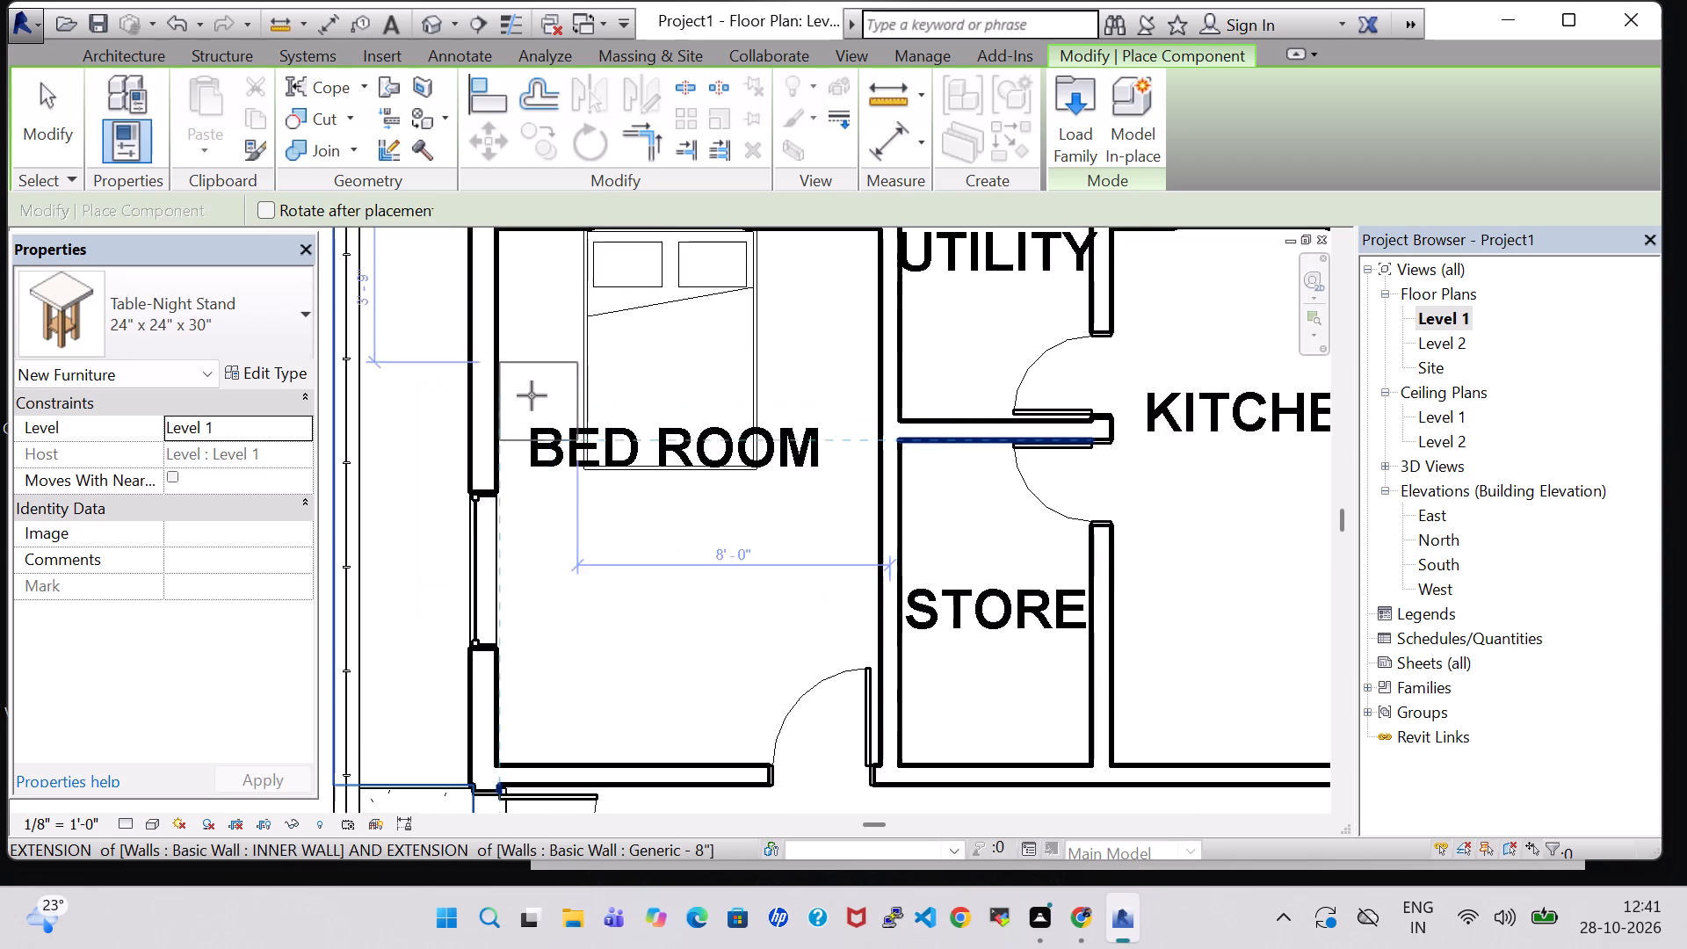
{"action": "scroll", "coordinate": [532, 395], "scroll_direction": "up", "scroll_amount": 3}
{"action": "middle_click_drag", "start_coordinate": [531, 359], "coordinate": [552, 573]}
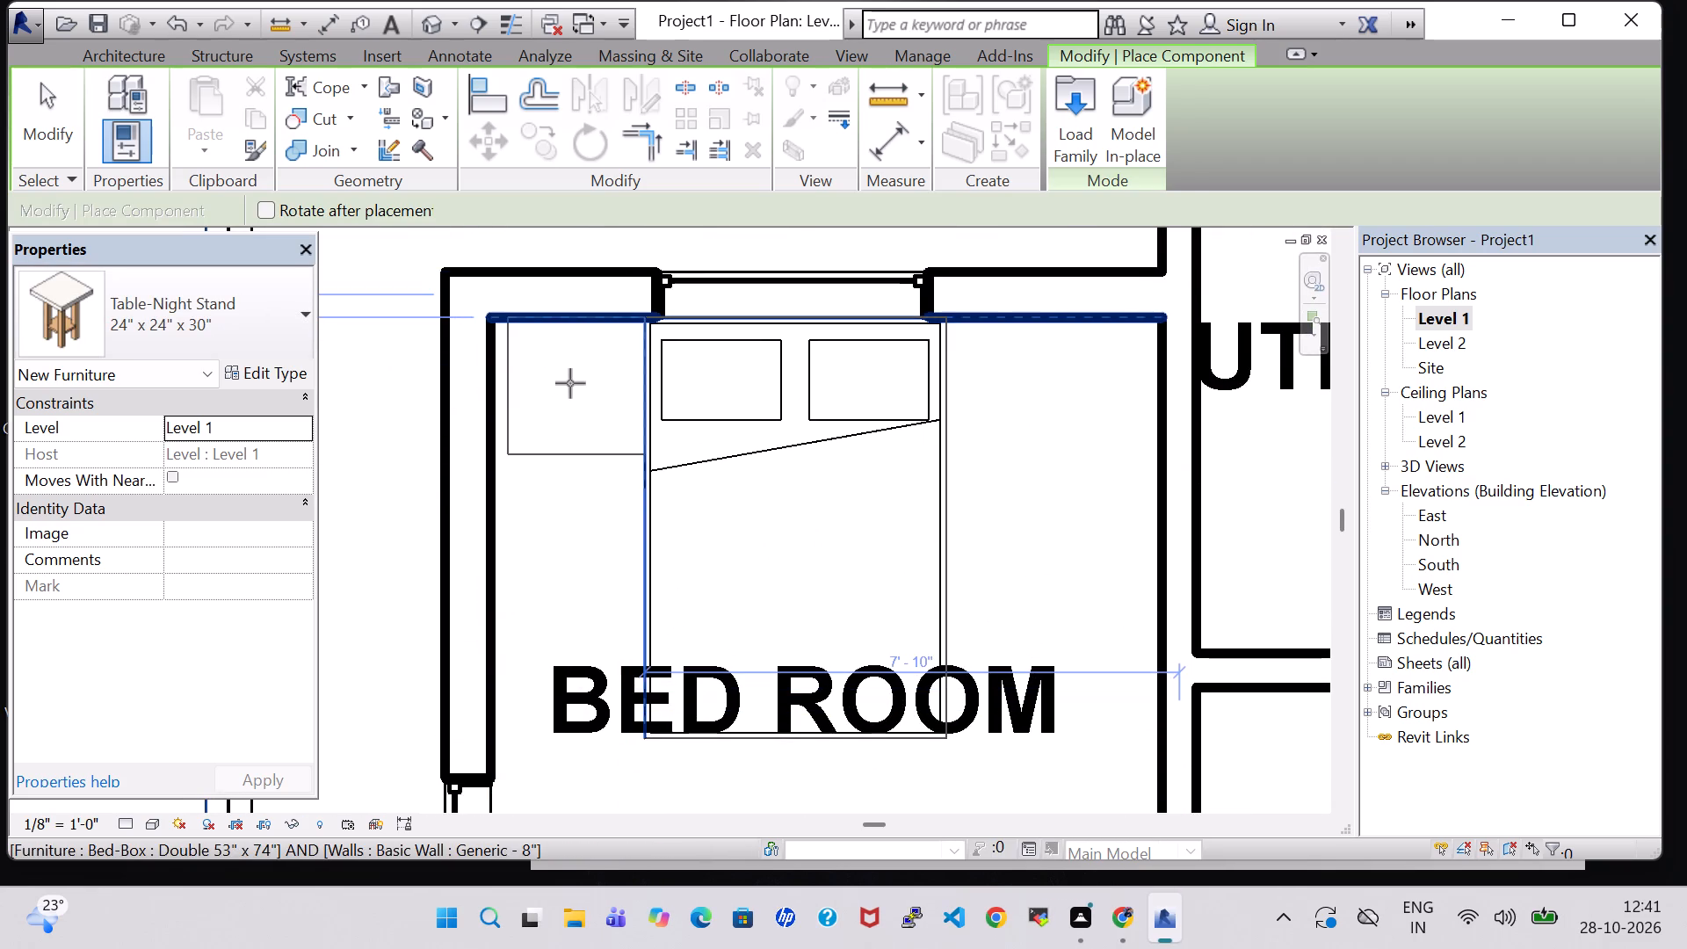
{"action": "left_click", "coordinate": [568, 399]}
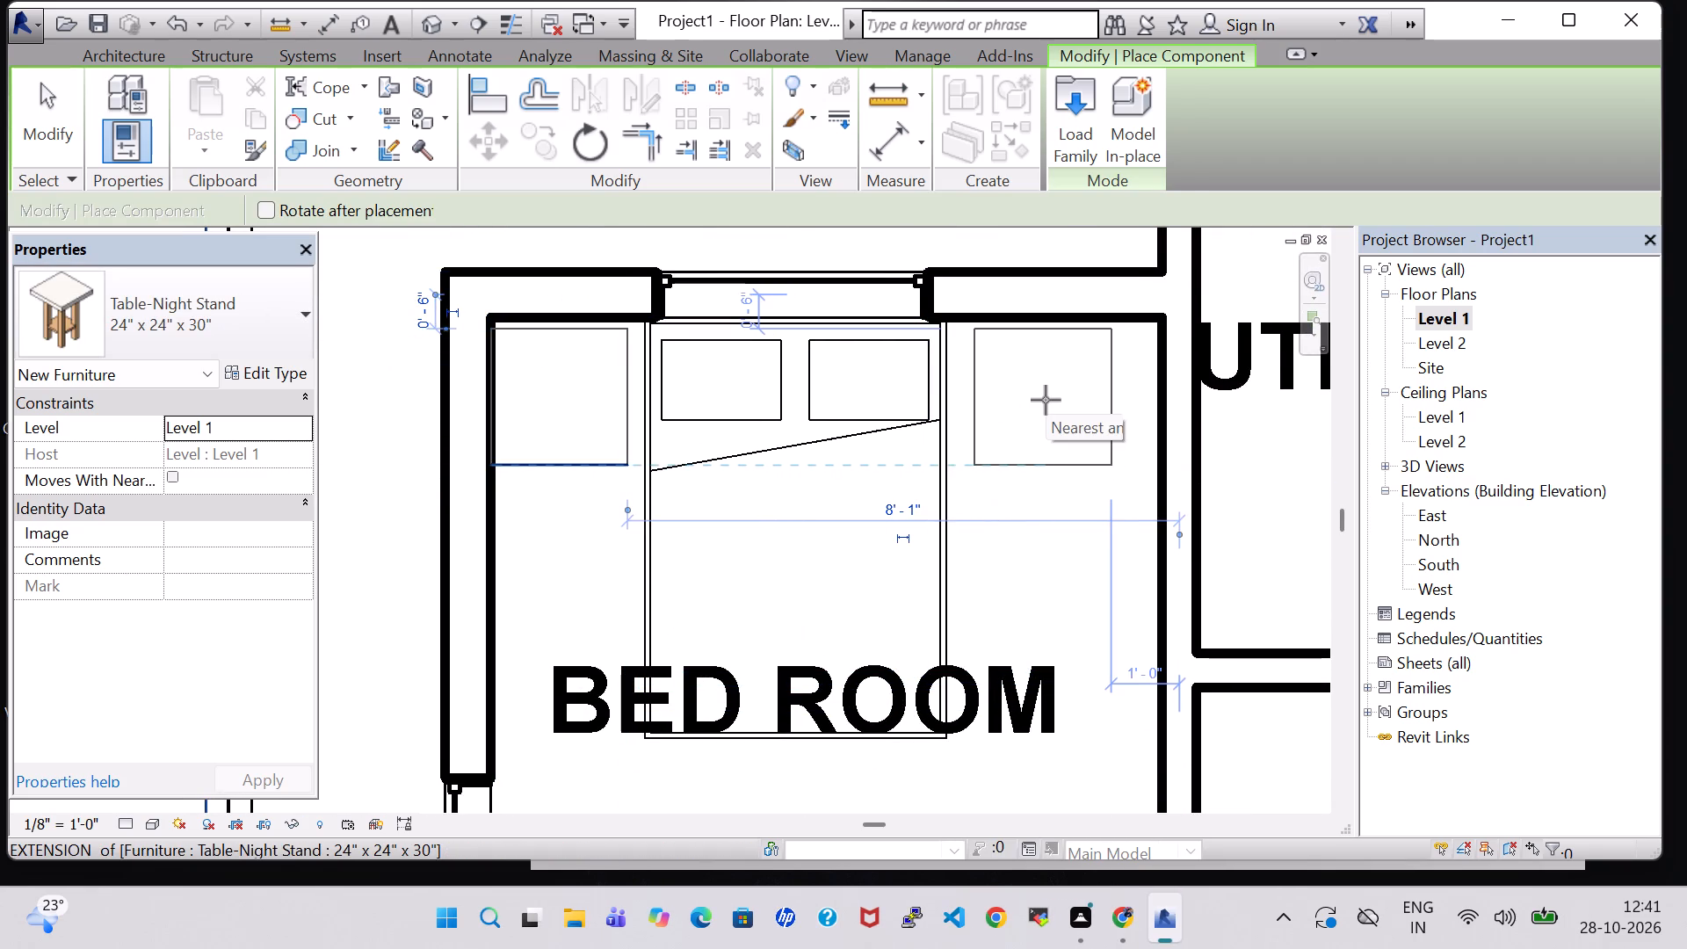
{"action": "left_click", "coordinate": [1046, 400]}
Place a 24" x 24" x 30" night stand between the door and the bed in the bedroom below C.TOILET.
{"action": "scroll", "coordinate": [1038, 531], "scroll_direction": "down", "scroll_amount": 3}
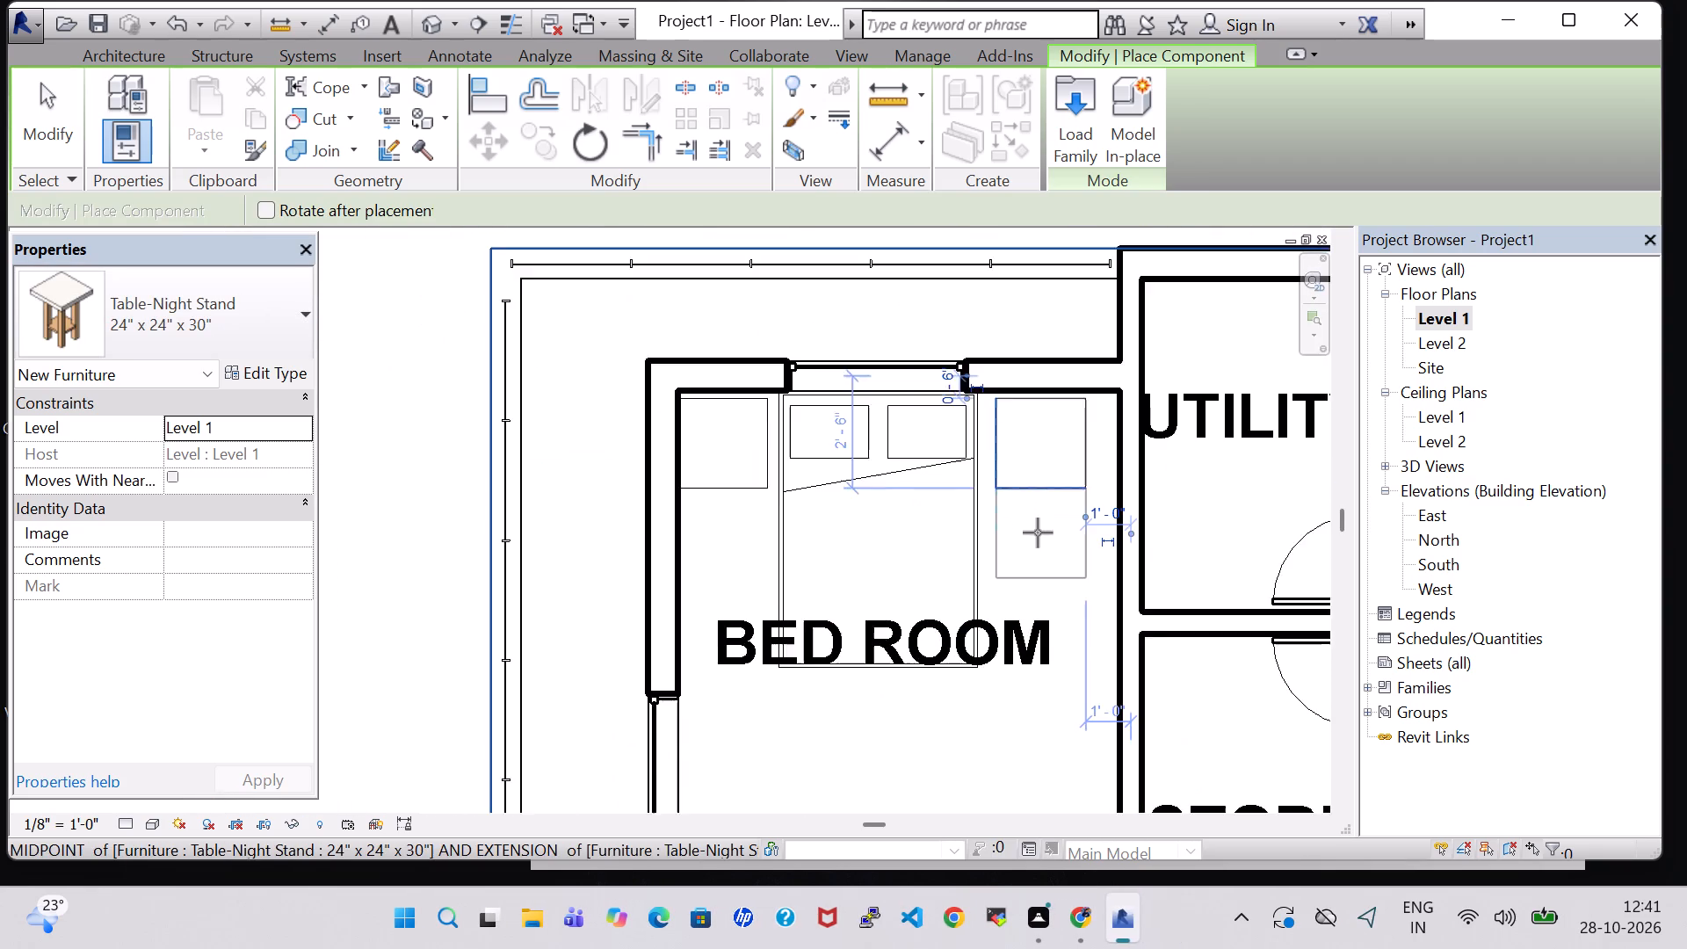
{"action": "scroll", "coordinate": [1038, 532], "scroll_direction": "down", "scroll_amount": 3}
{"action": "middle_click_drag", "start_coordinate": [1038, 532], "coordinate": [845, 438]}
{"action": "scroll", "coordinate": [851, 444], "scroll_direction": "down", "scroll_amount": 4}
{"action": "middle_click_drag", "start_coordinate": [1054, 587], "coordinate": [947, 373]}
{"action": "scroll", "coordinate": [944, 357], "scroll_direction": "down", "scroll_amount": 2}
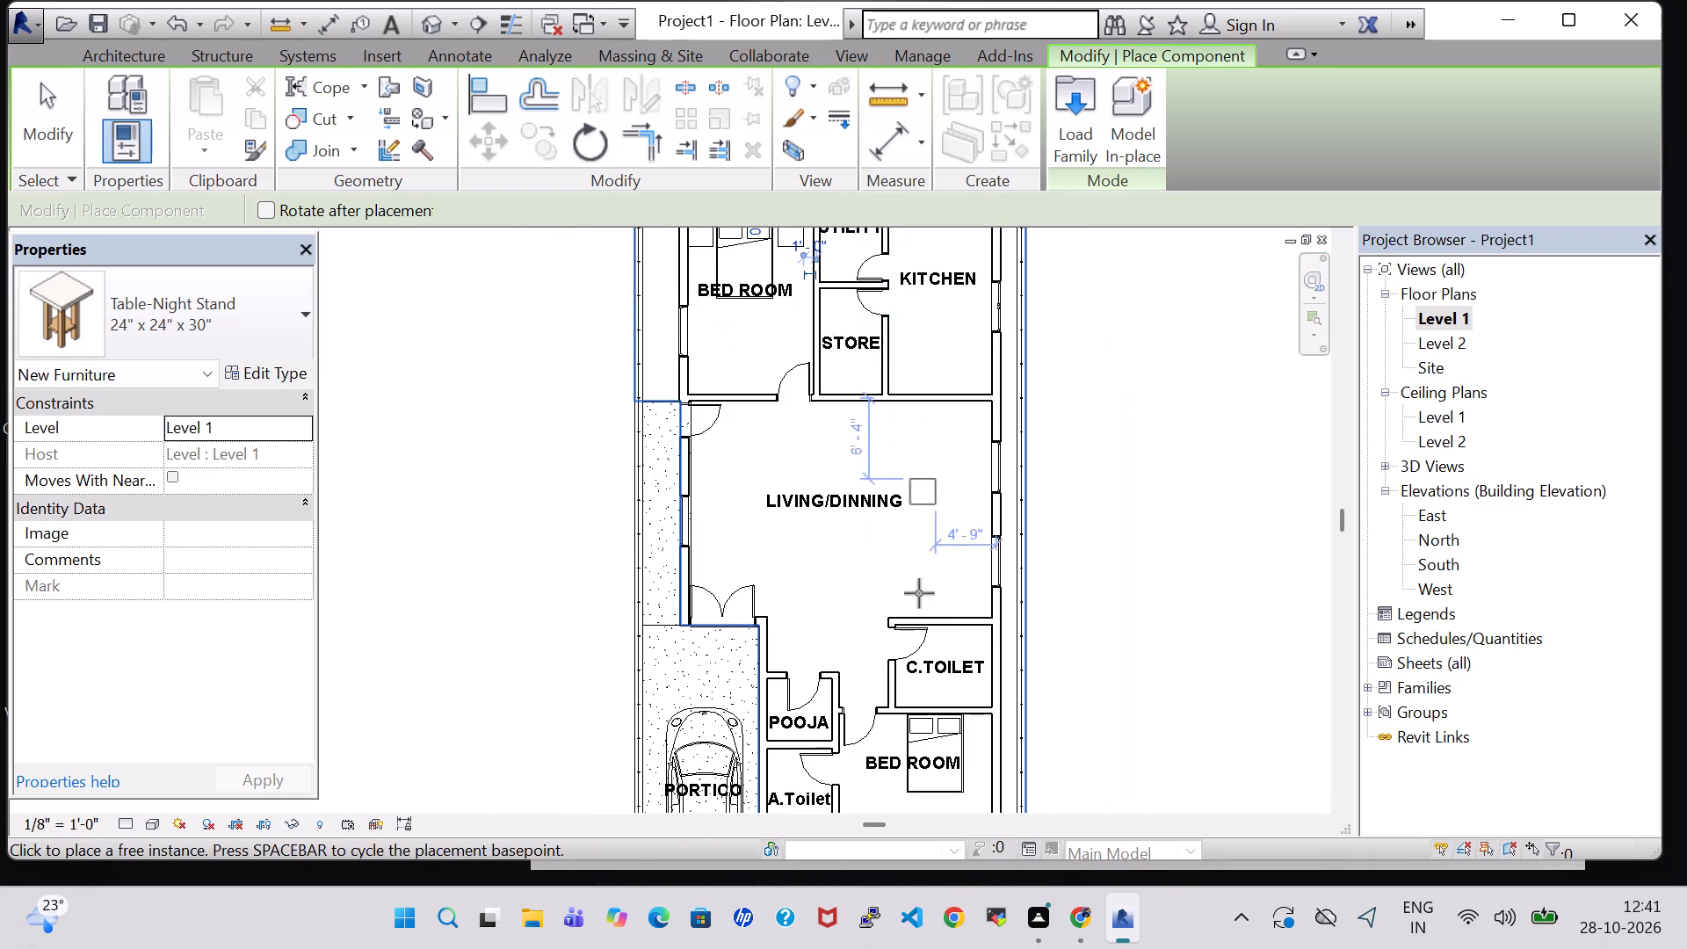
{"action": "middle_click_drag", "start_coordinate": [904, 592], "coordinate": [847, 354]}
{"action": "scroll", "coordinate": [836, 511], "scroll_direction": "up", "scroll_amount": 12}
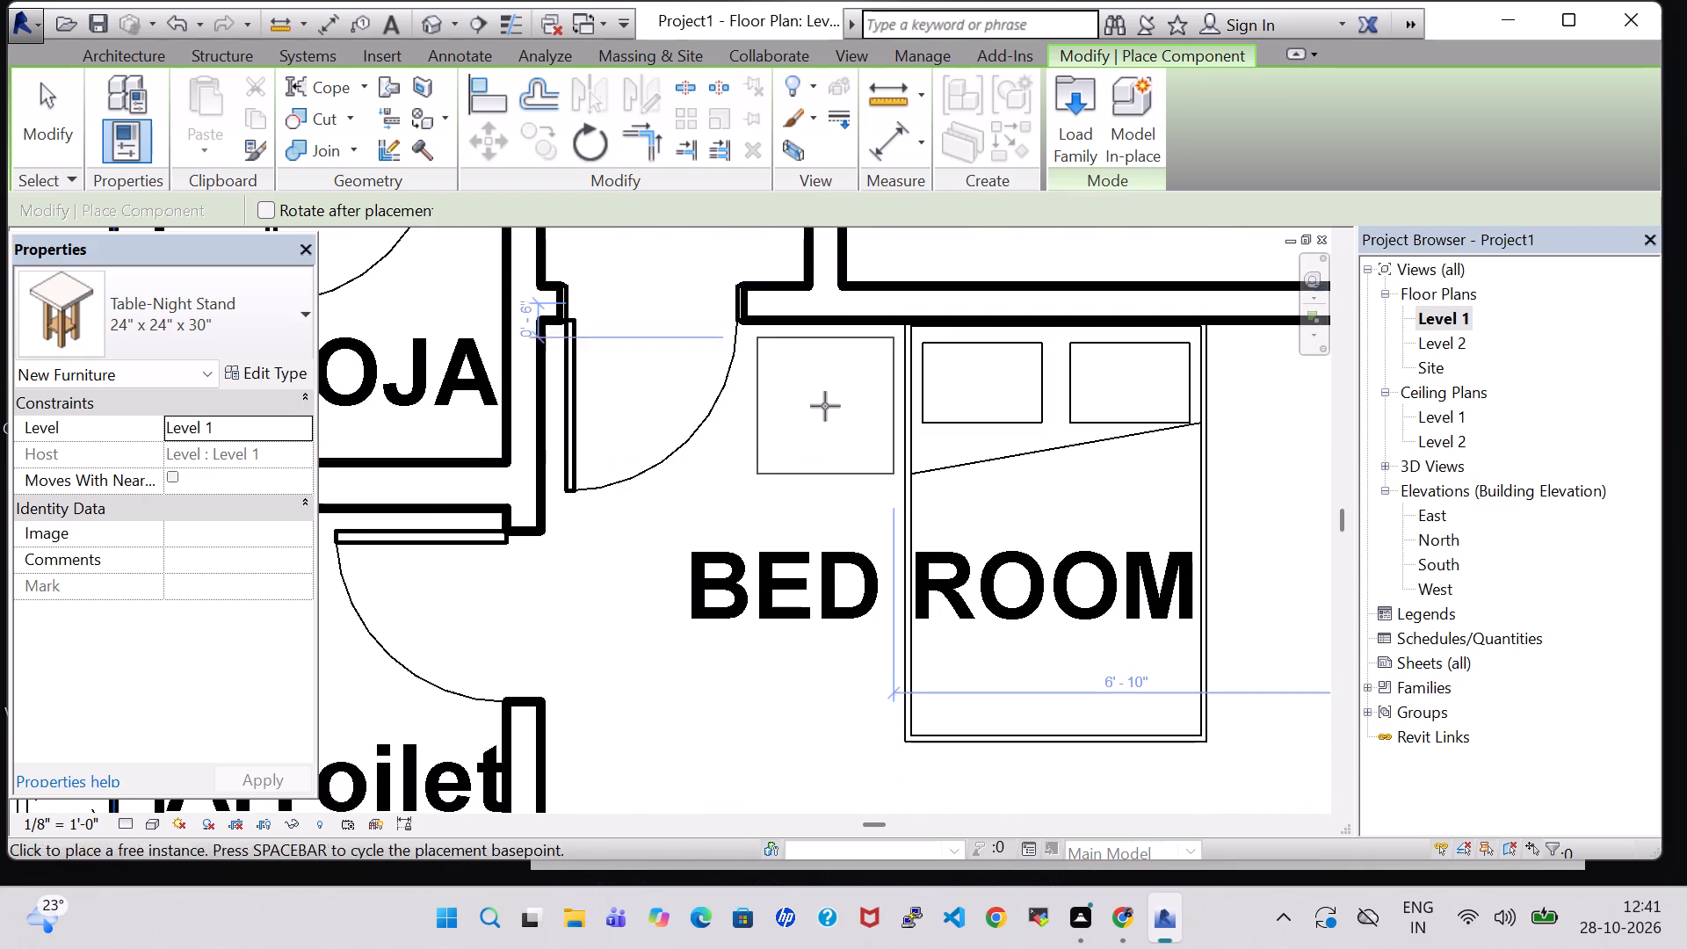
{"action": "left_click", "coordinate": [820, 404]}
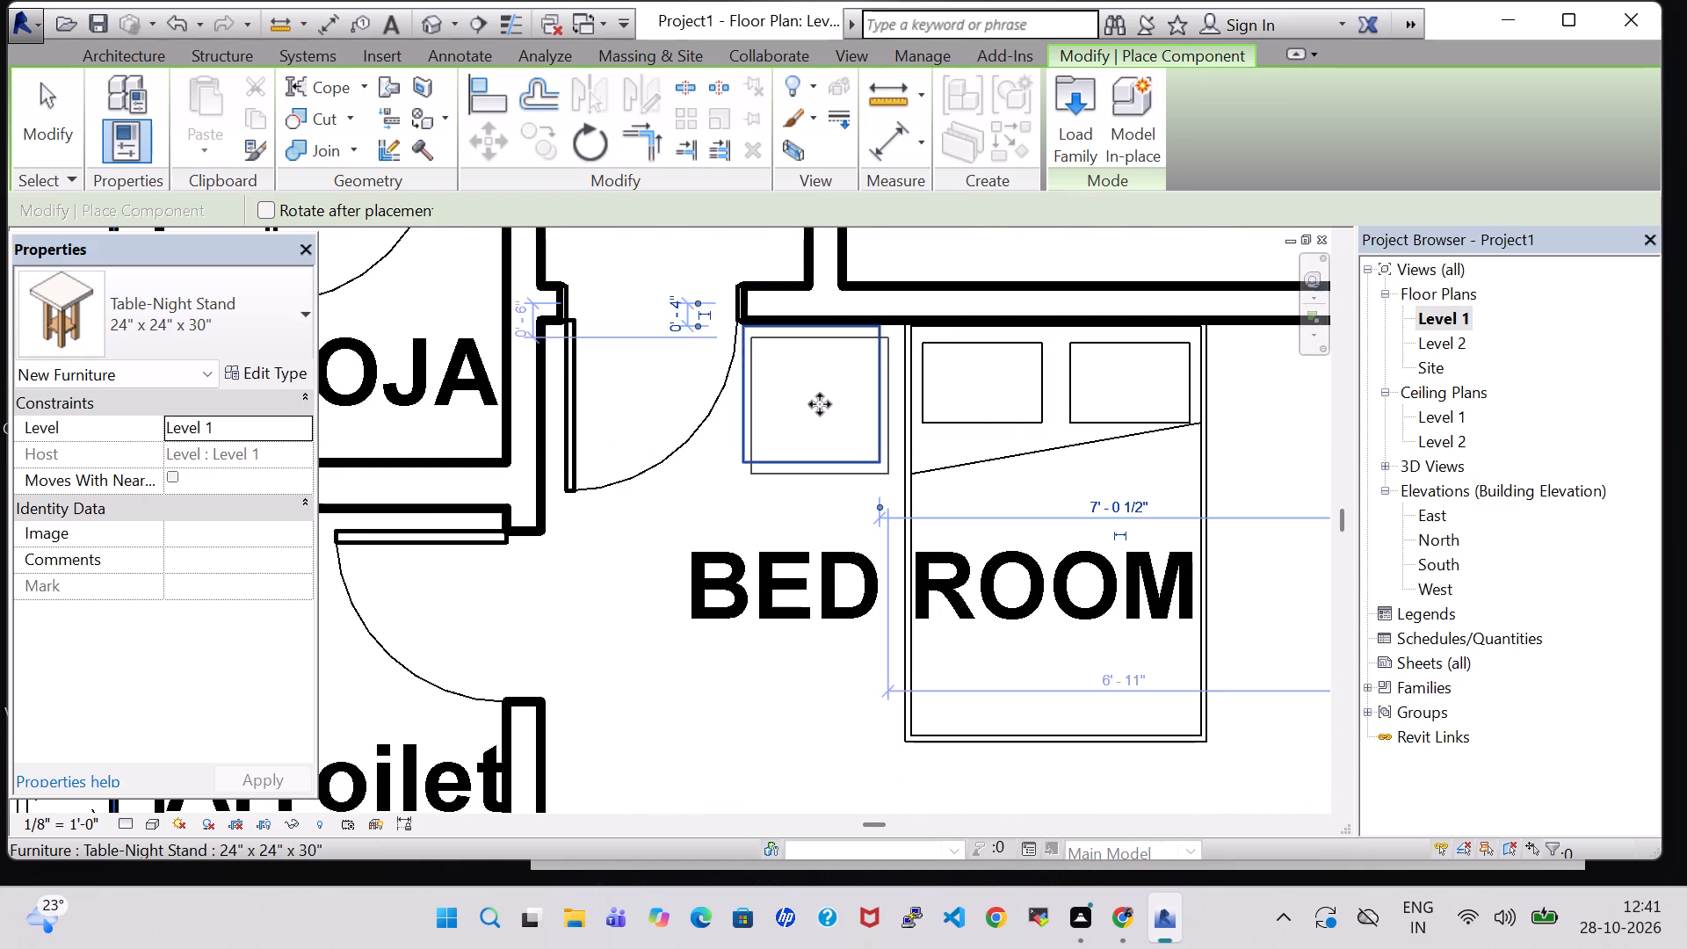
Place a 24" x 24" x 30" night stand between the bed and the outer wall in the bedroom below C.TOILET.
{"action": "middle_click_drag", "start_coordinate": [1187, 425], "coordinate": [1001, 475]}
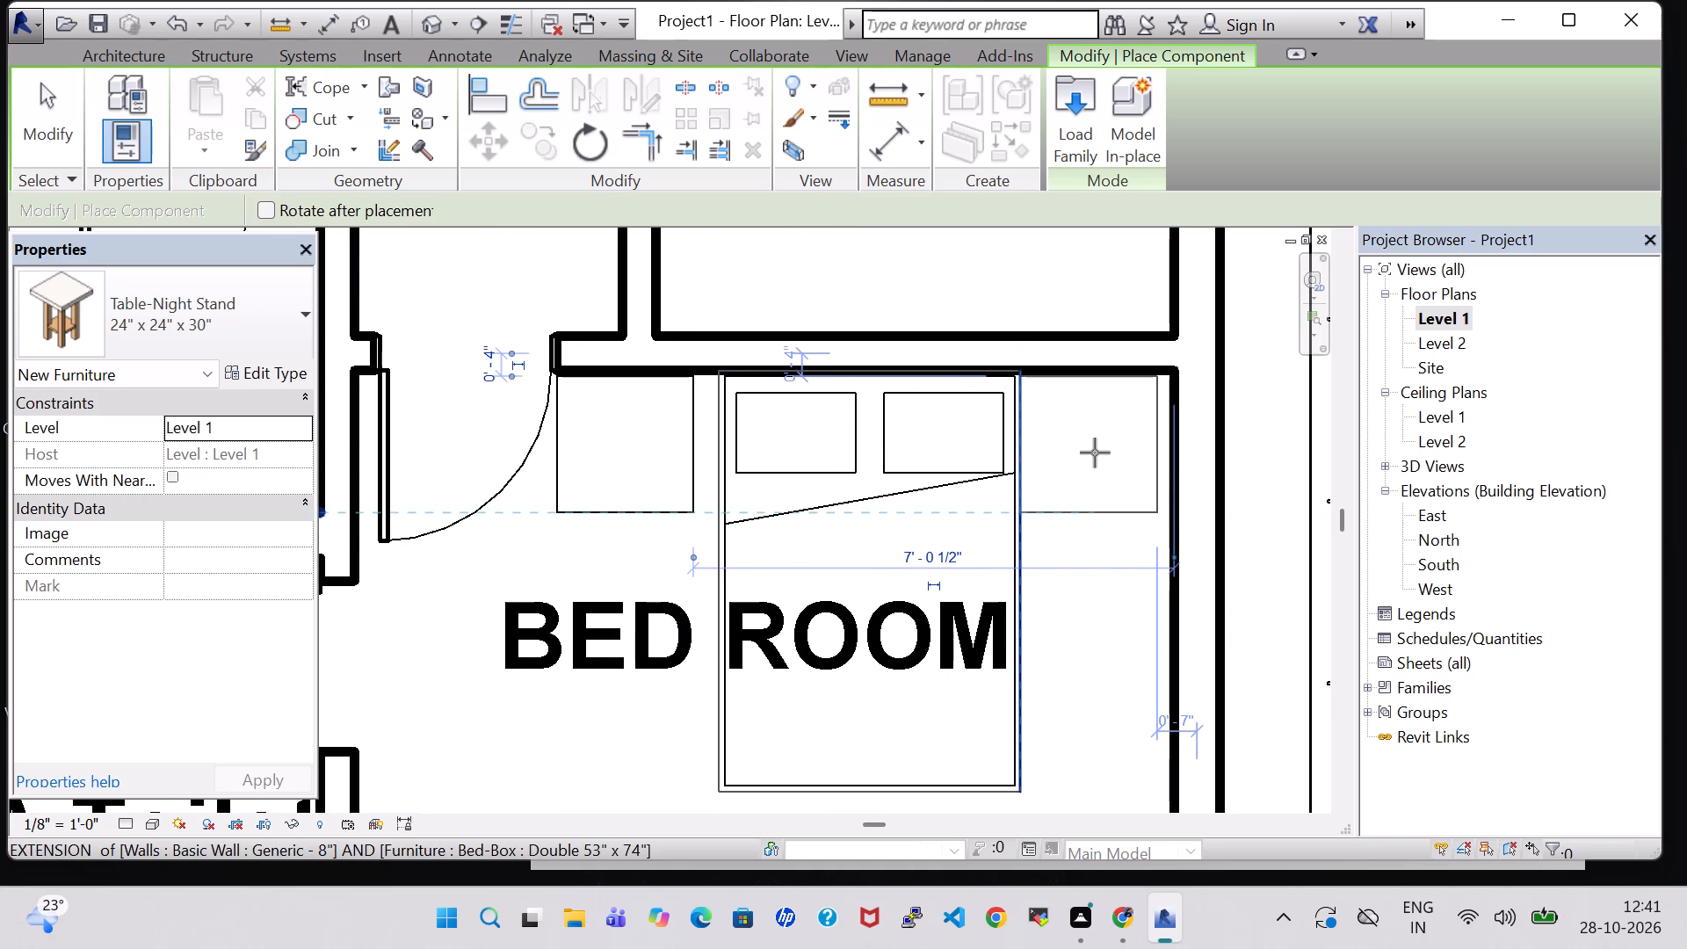
{"action": "left_click", "coordinate": [1095, 455]}
{"action": "key", "text": "Escape"}
{"action": "key", "text": "Escape"}
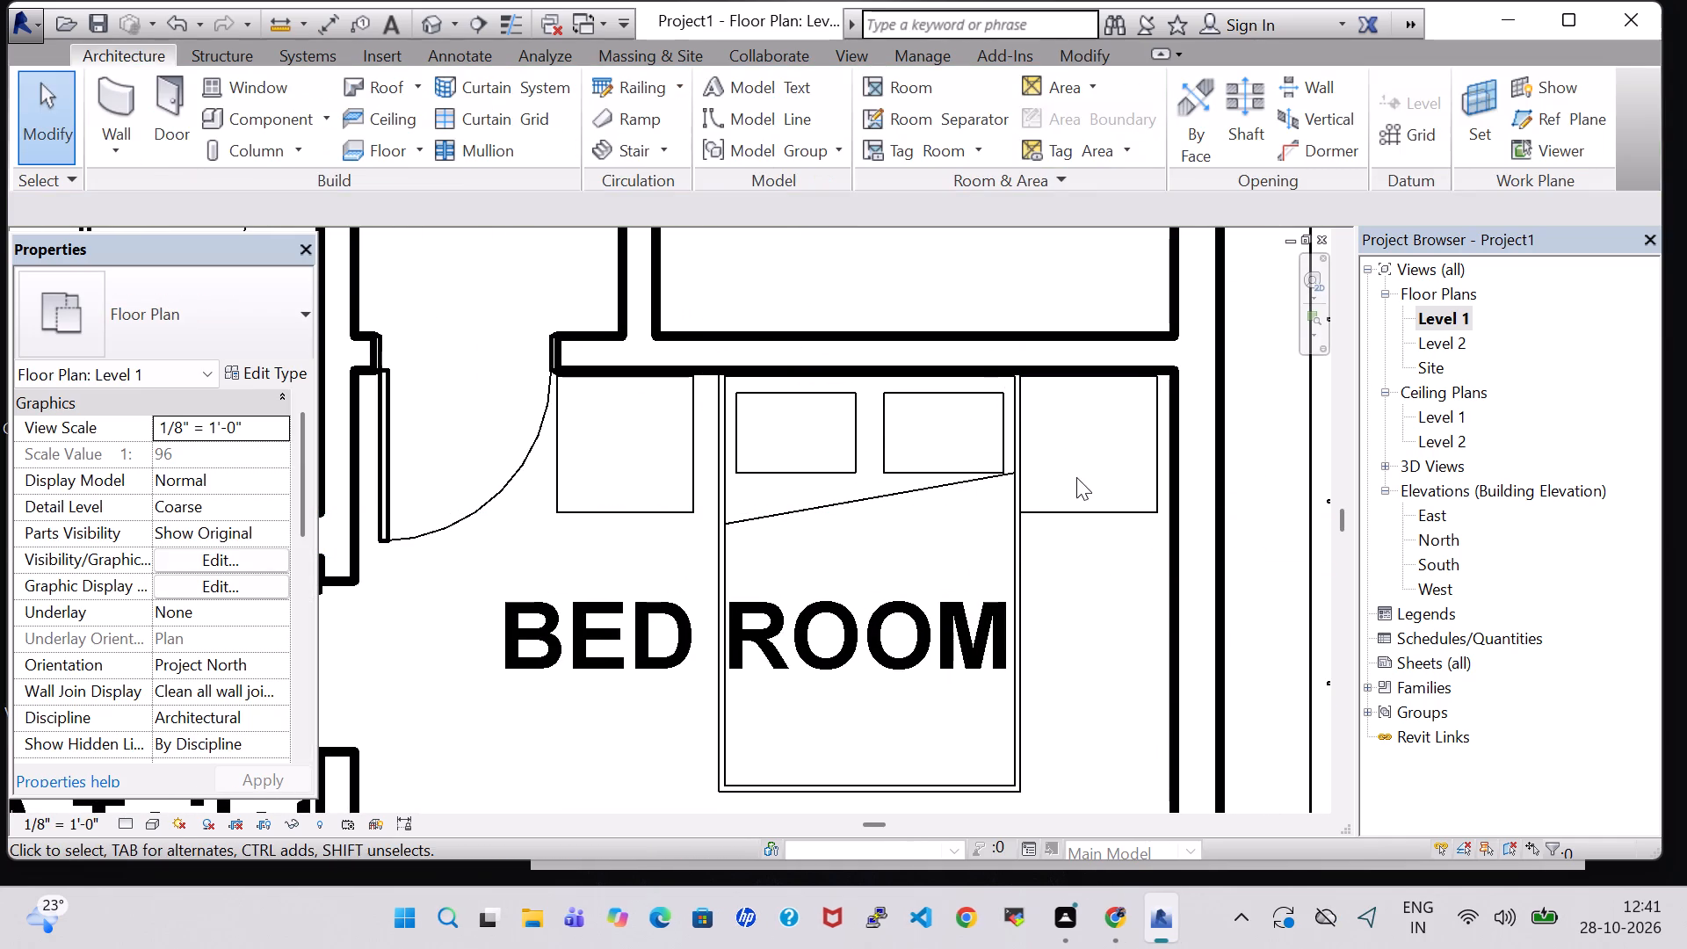
Nudge both night stands in the bedroom below C.TOILET slightly off the headboard wall and toward the outer side wall.
{"action": "left_click", "coordinate": [1090, 491]}
{"action": "key", "text": "Right"}
{"action": "key", "text": "Down"}
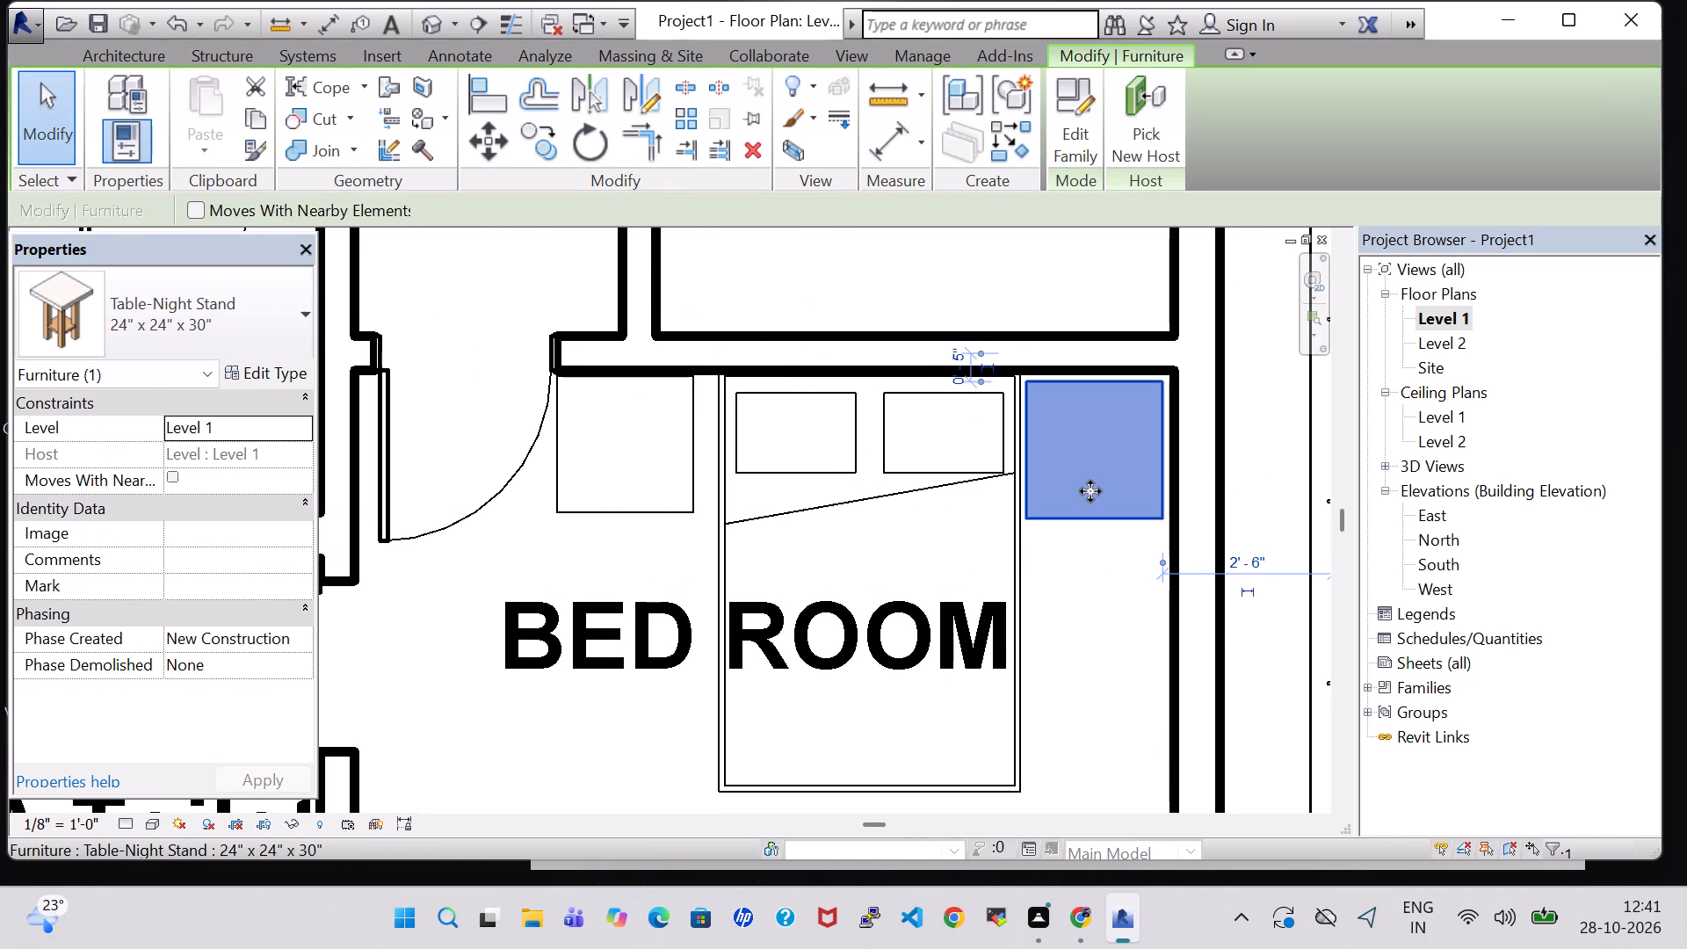
{"action": "left_click", "coordinate": [598, 472]}
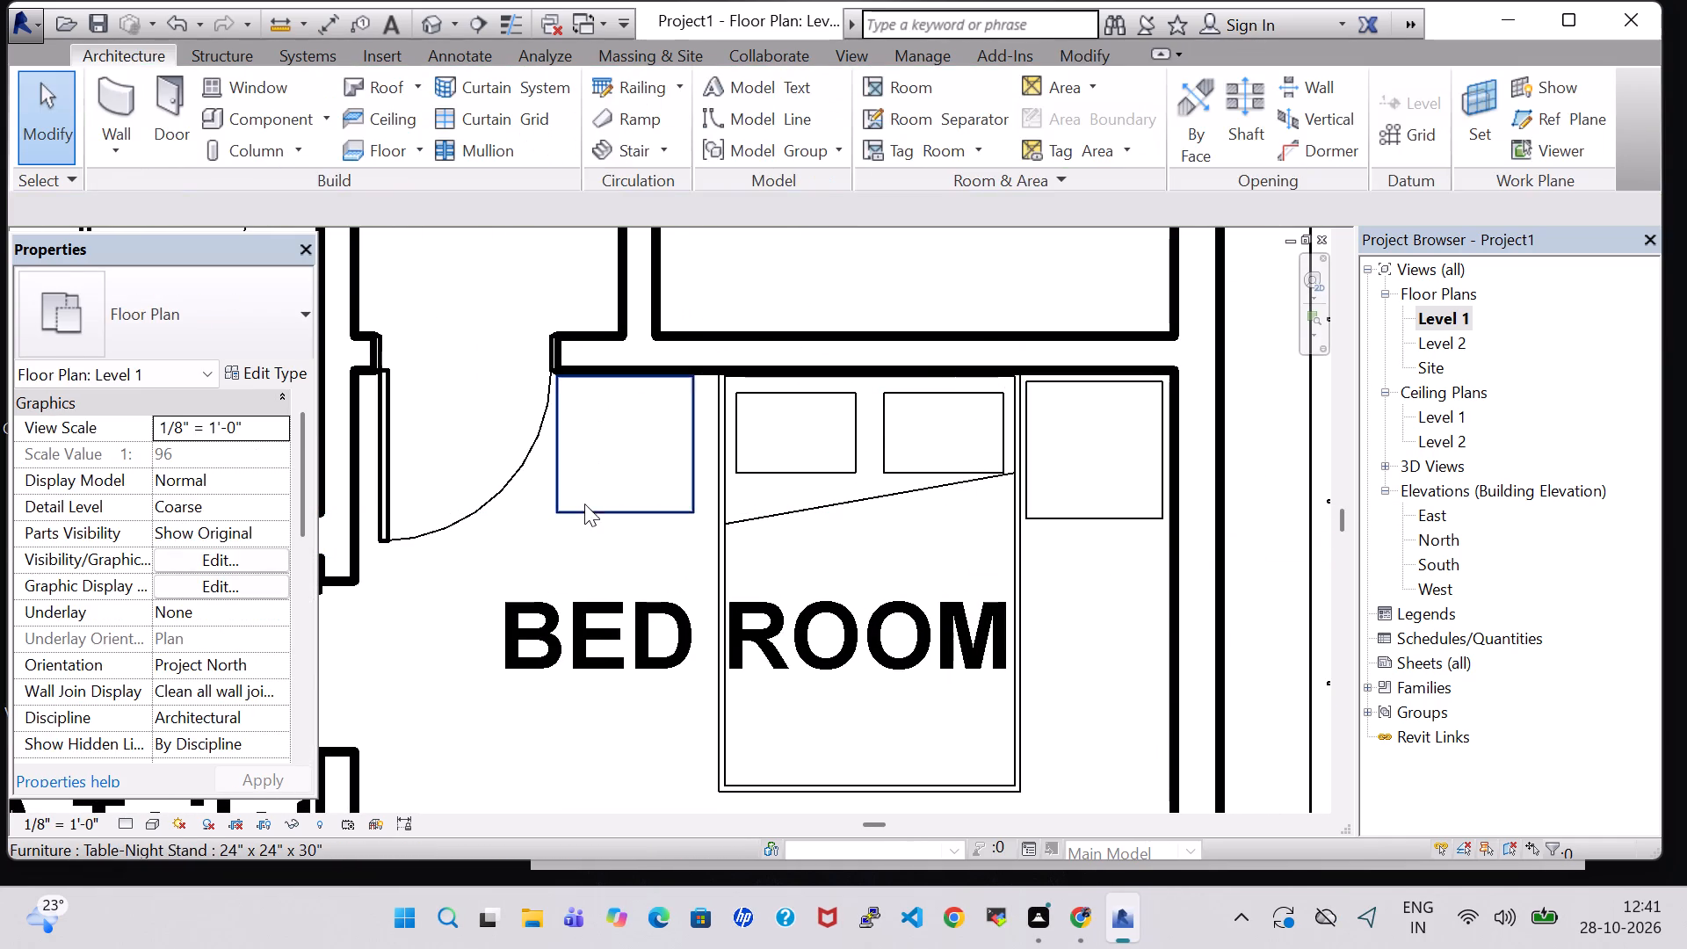
{"action": "left_click", "coordinate": [584, 505]}
{"action": "key", "text": "Down"}
{"action": "key", "text": "Right"}
{"action": "key", "text": "Right"}
{"action": "key", "text": "Right"}
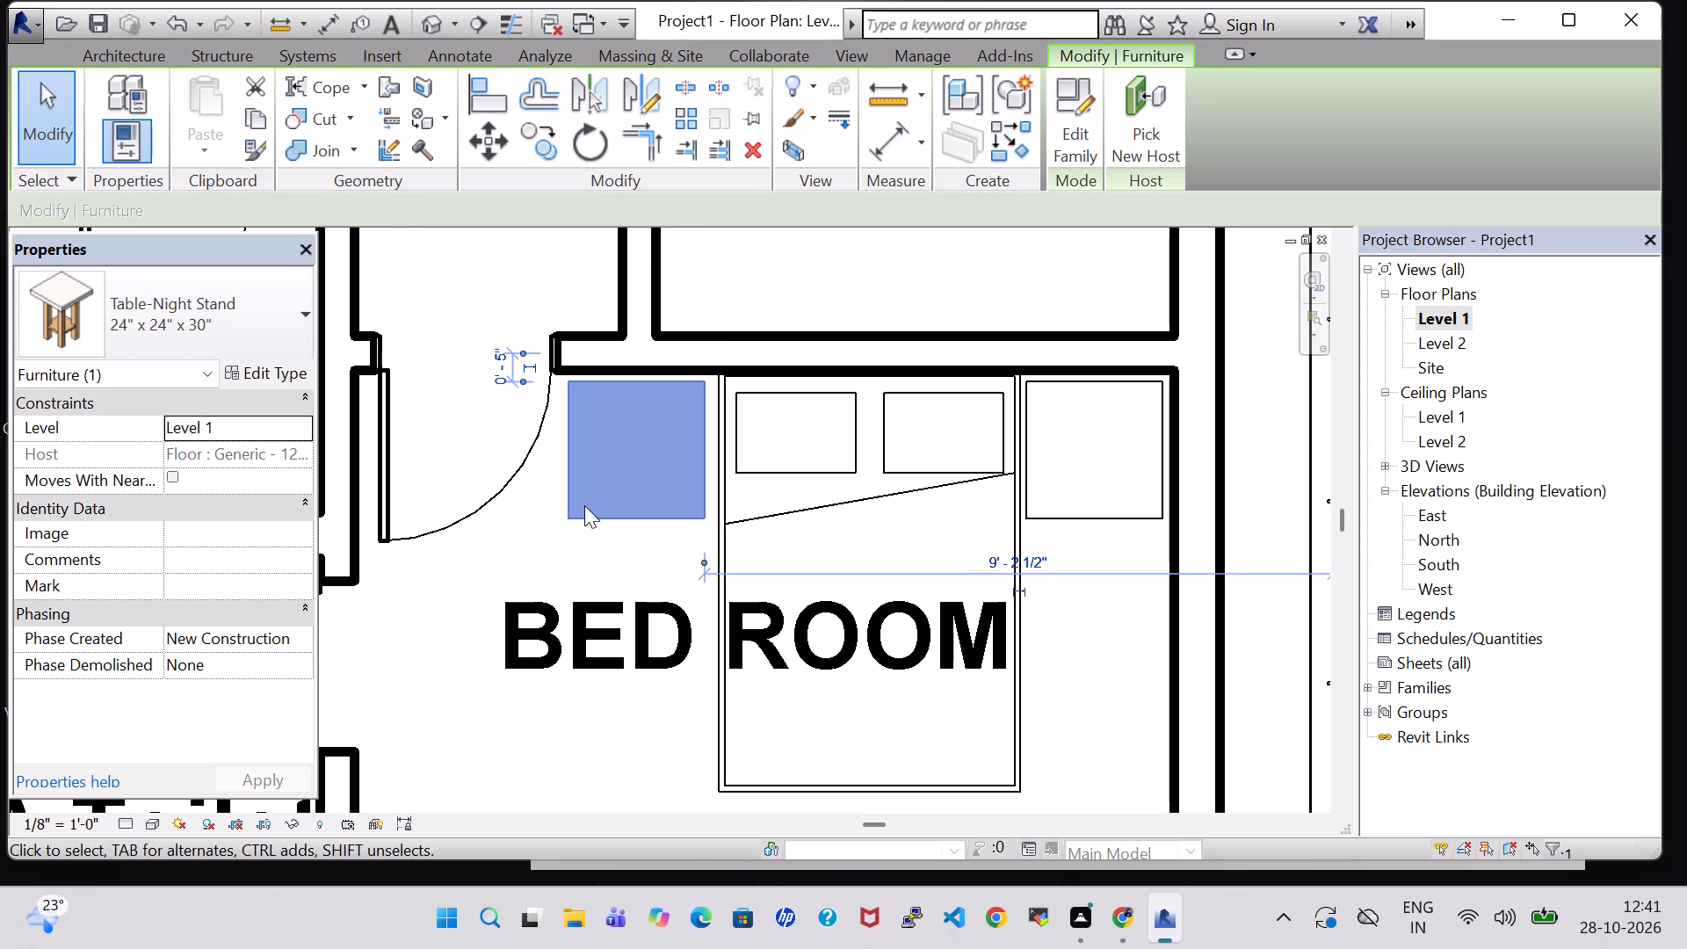
{"action": "key", "text": "Up"}
{"action": "key", "text": "Right"}
{"action": "key", "text": "Down"}
{"action": "key", "text": "Left"}
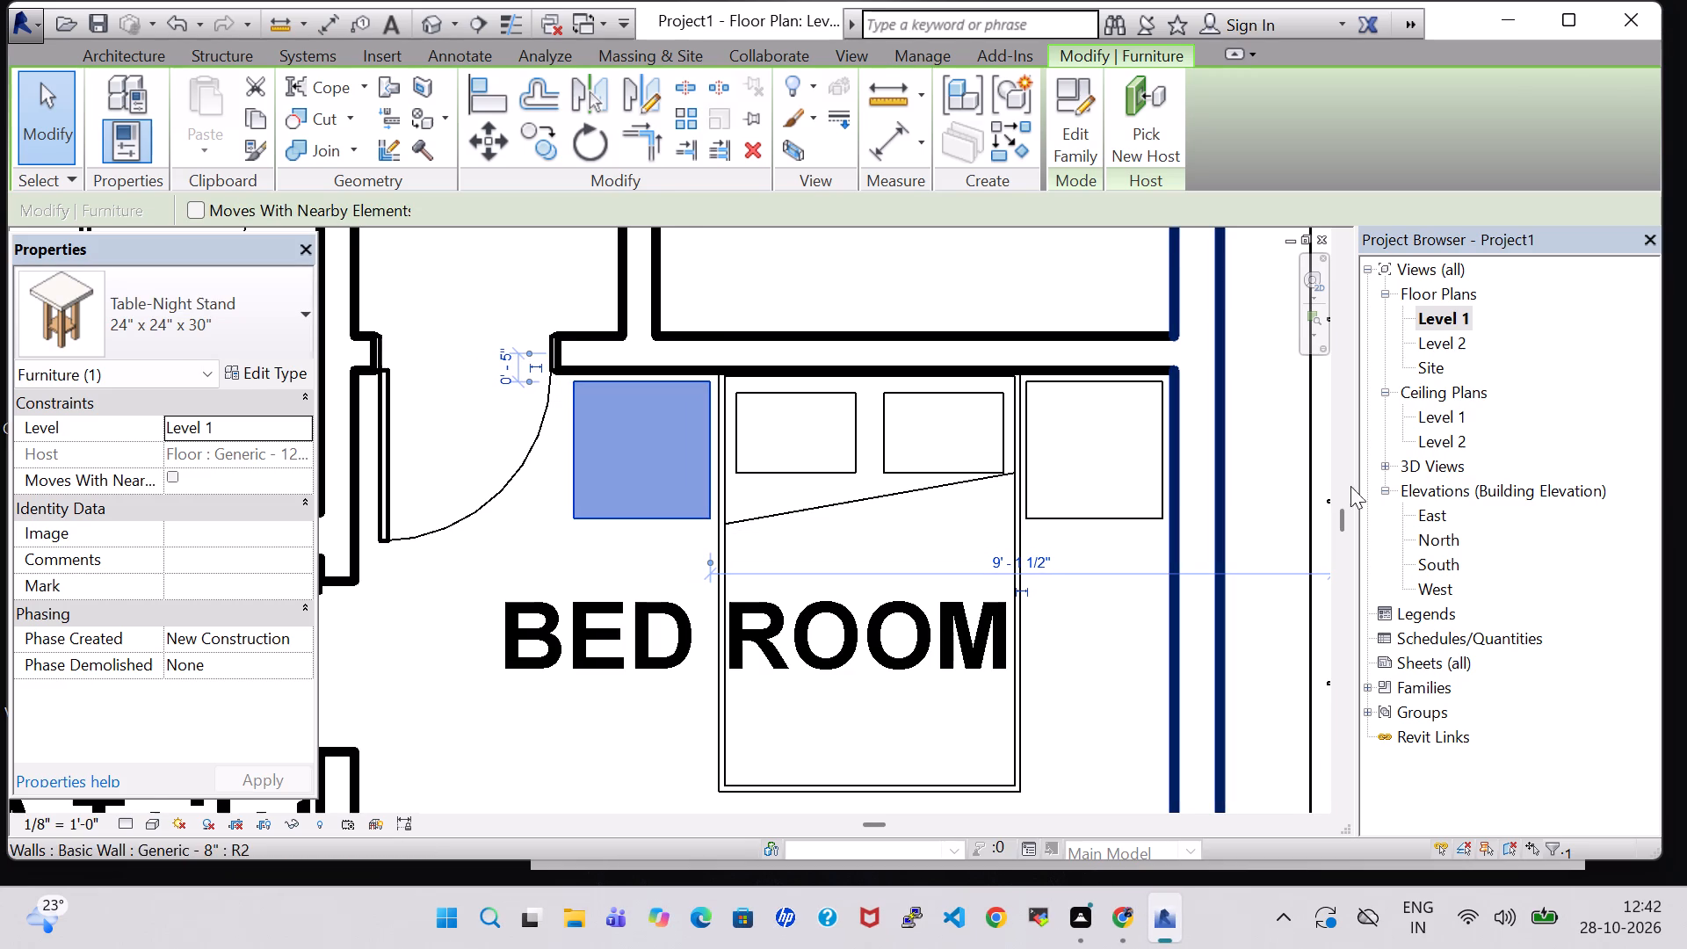
{"action": "left_click", "coordinate": [1268, 504]}
In the bedroom beside UTILITY, nudge the corner night stand and the double bed slightly toward UTILITY to even their spacing.
{"action": "scroll", "coordinate": [1268, 504], "scroll_direction": "down", "scroll_amount": 6}
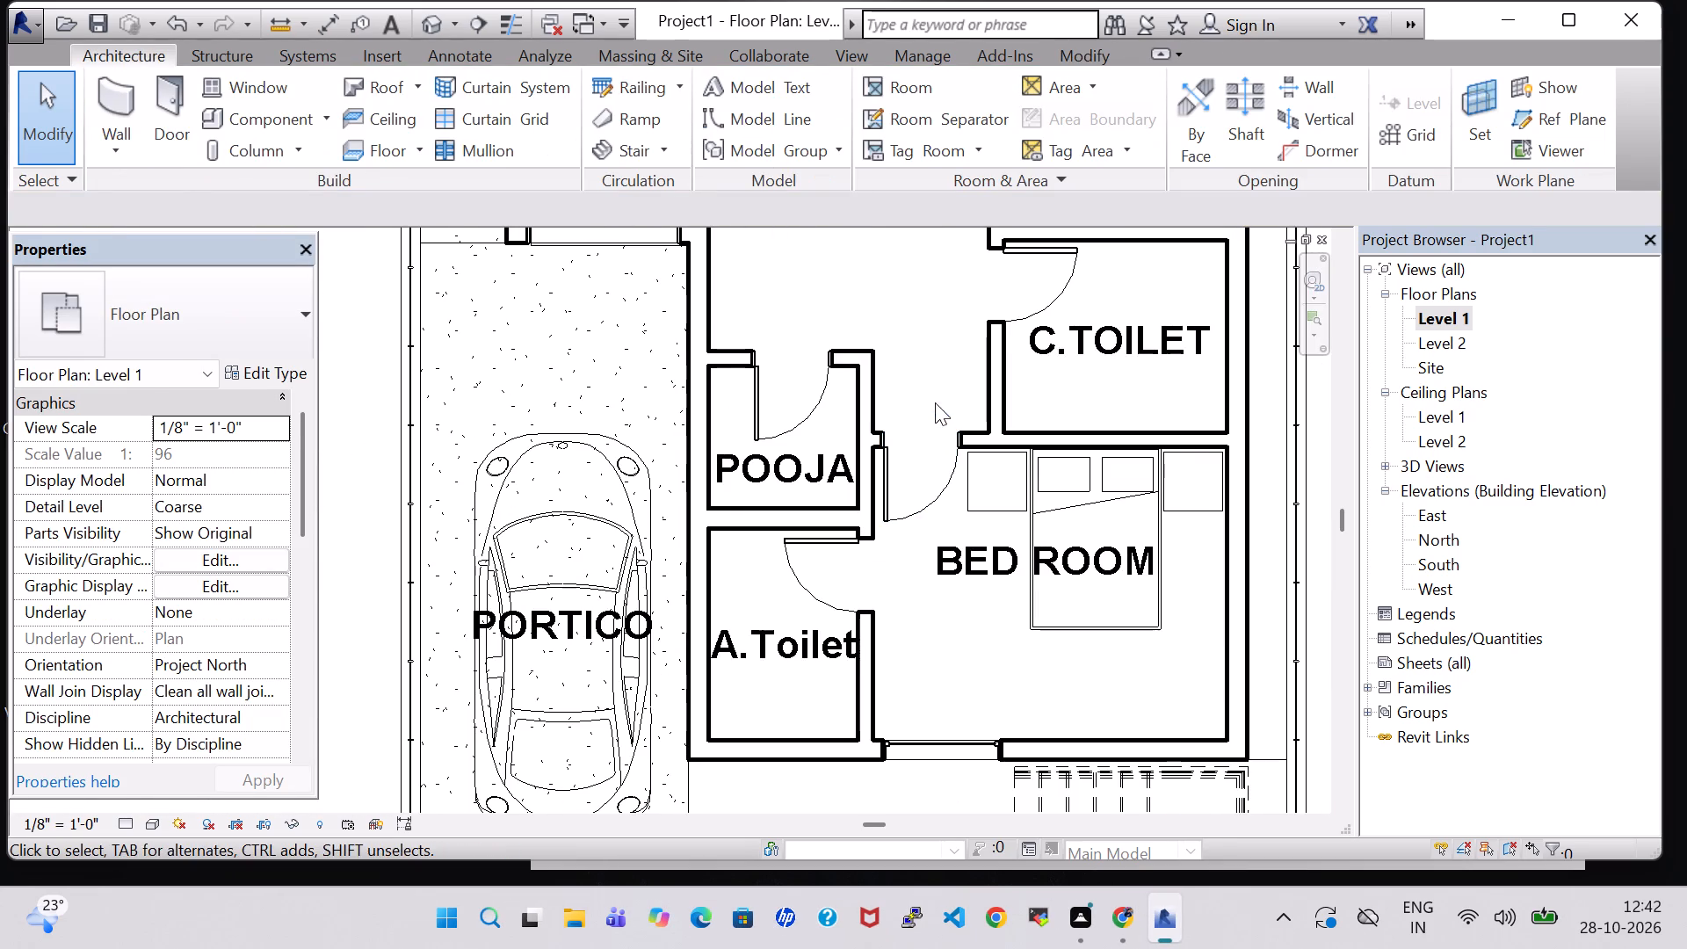
{"action": "middle_click_drag", "start_coordinate": [916, 367], "coordinate": [801, 615]}
{"action": "scroll", "coordinate": [739, 430], "scroll_direction": "down", "scroll_amount": 2}
{"action": "middle_click_drag", "start_coordinate": [658, 289], "coordinate": [686, 497]}
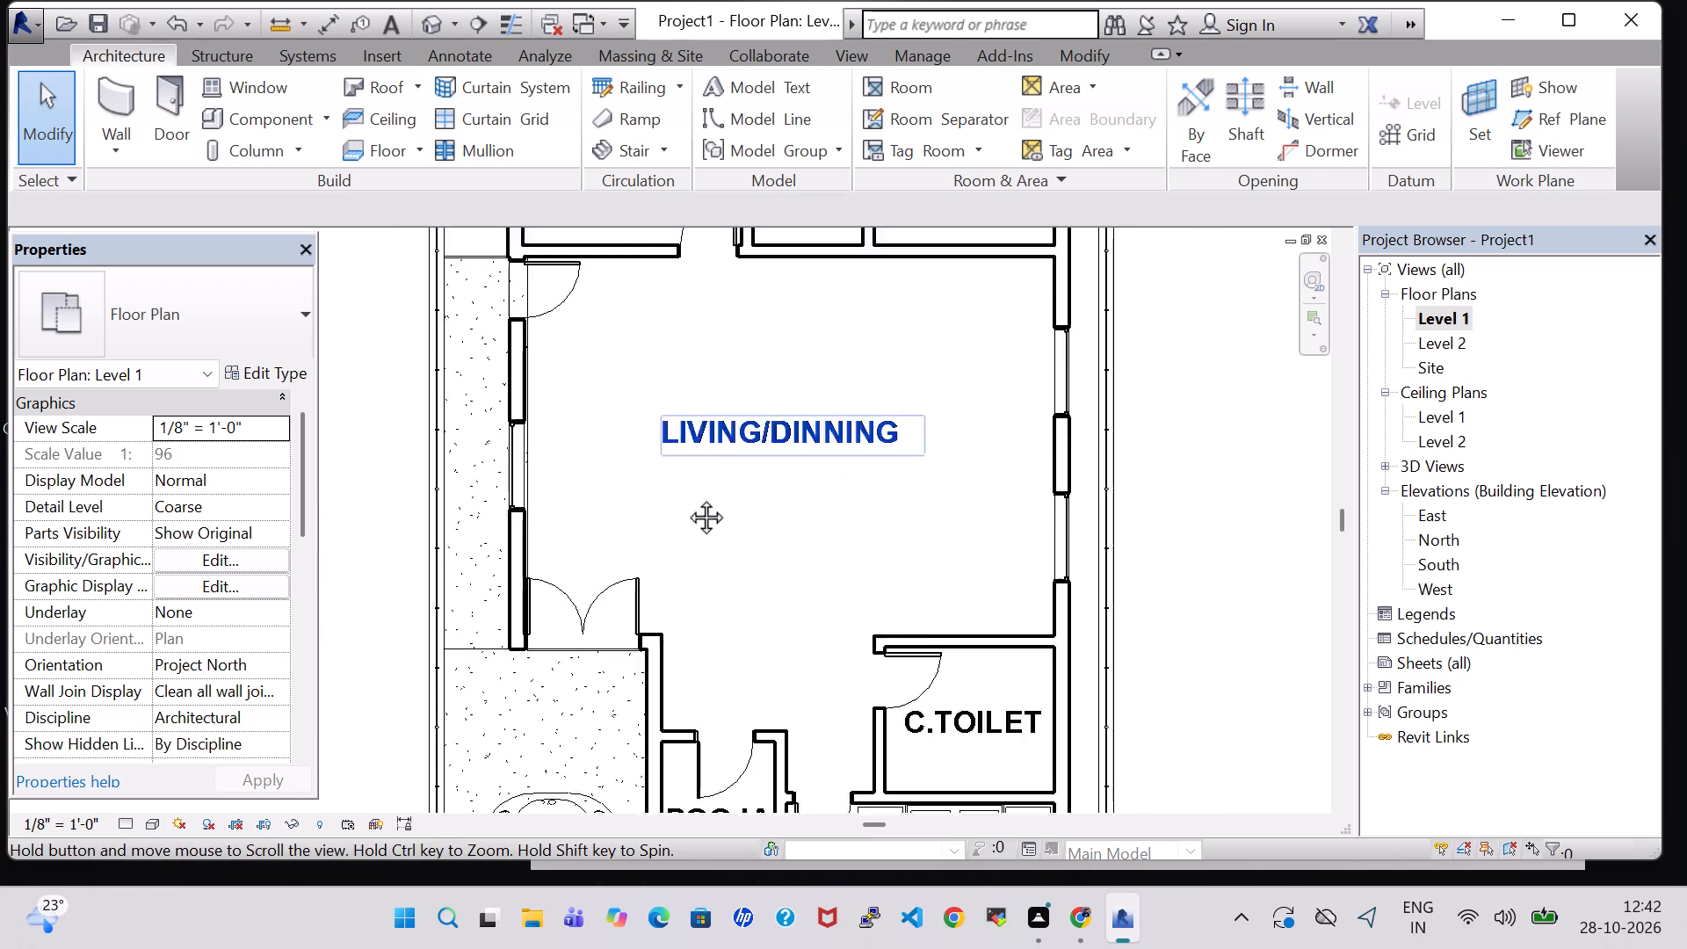
{"action": "middle_click_drag", "start_coordinate": [686, 497], "coordinate": [723, 642]}
{"action": "middle_click_drag", "start_coordinate": [750, 473], "coordinate": [761, 648]}
{"action": "middle_click", "coordinate": [761, 648]}
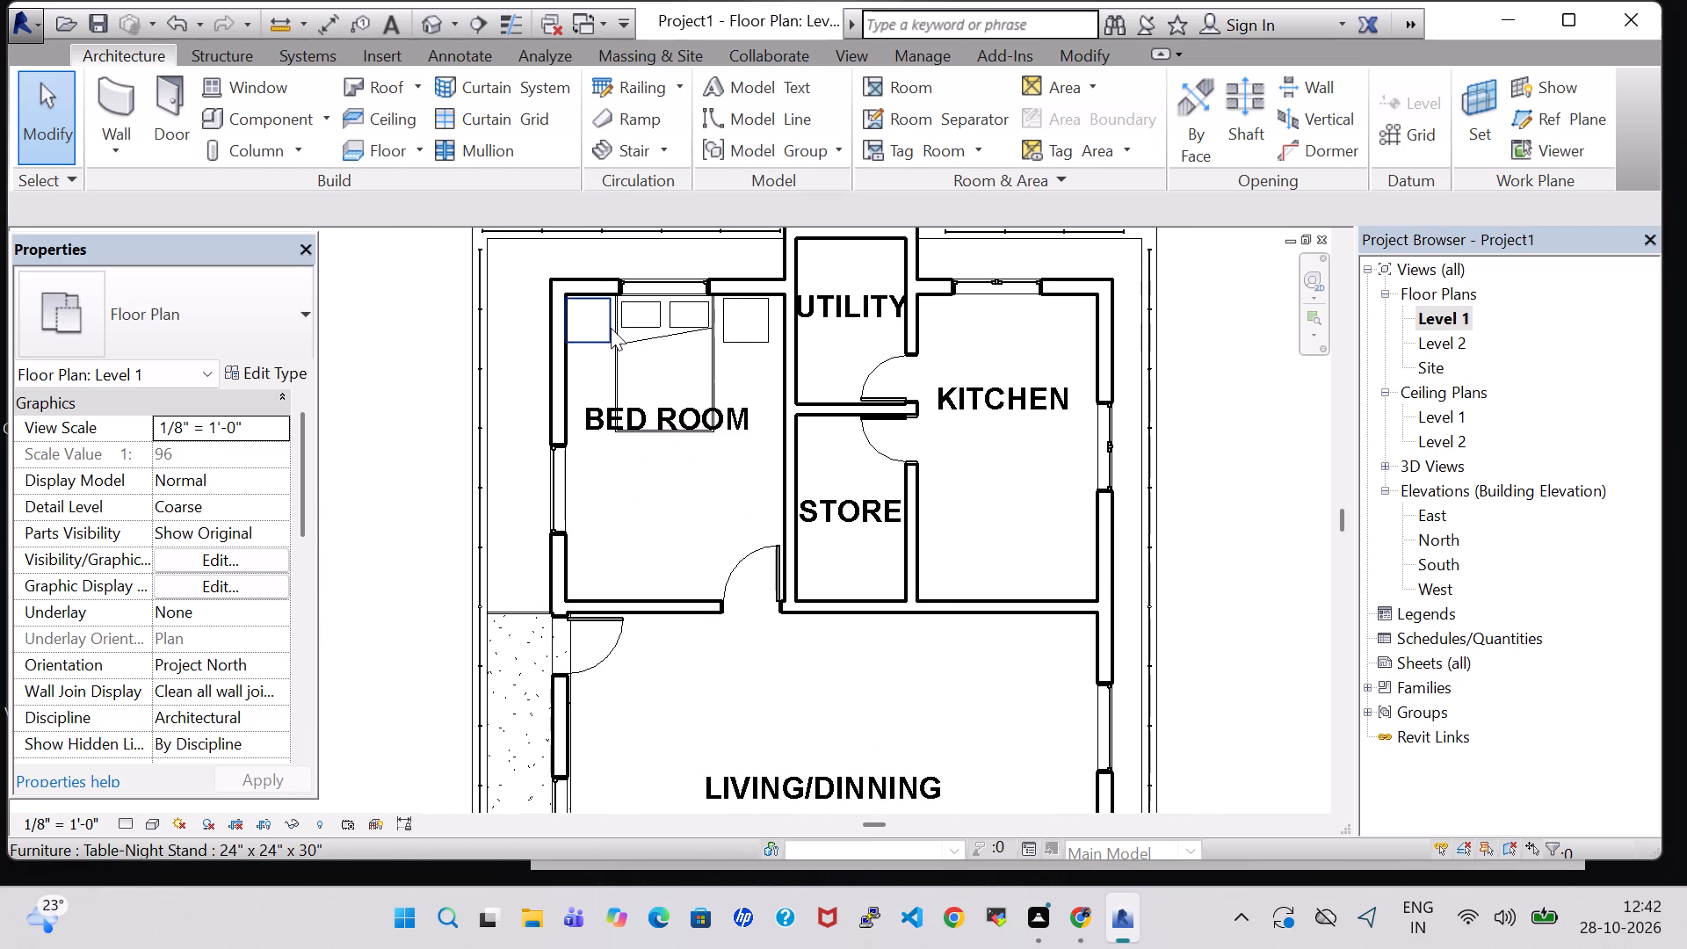
{"action": "left_click", "coordinate": [596, 328]}
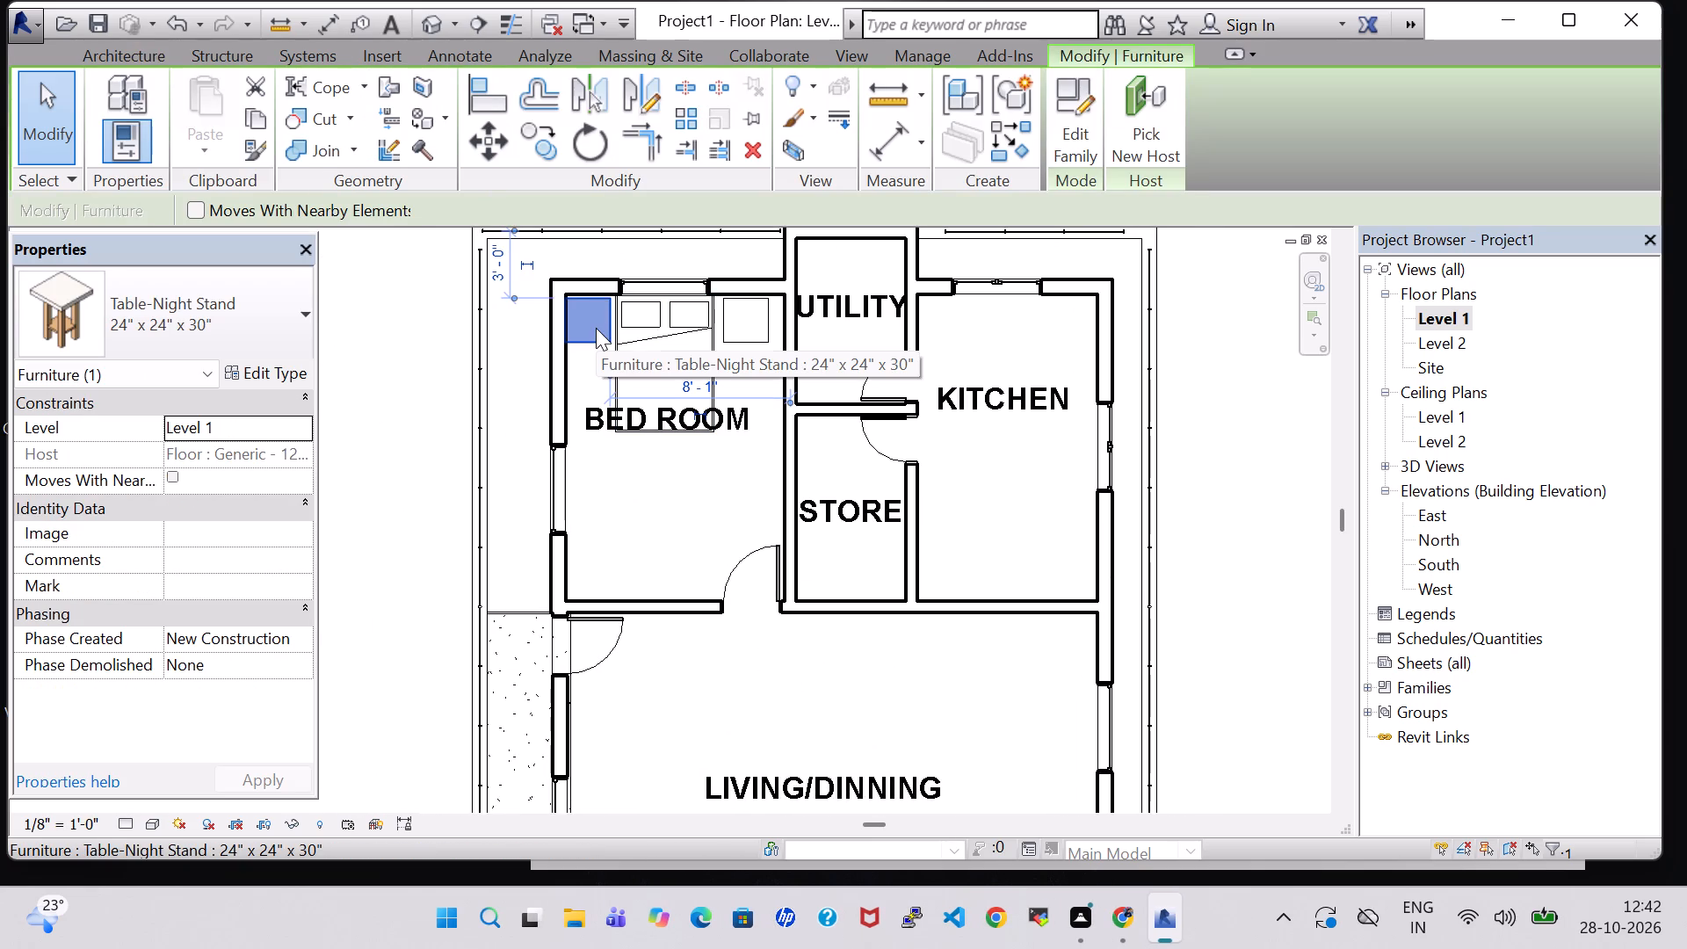
{"action": "key", "text": "Right"}
{"action": "key", "text": "Up"}
{"action": "key", "text": "Up"}
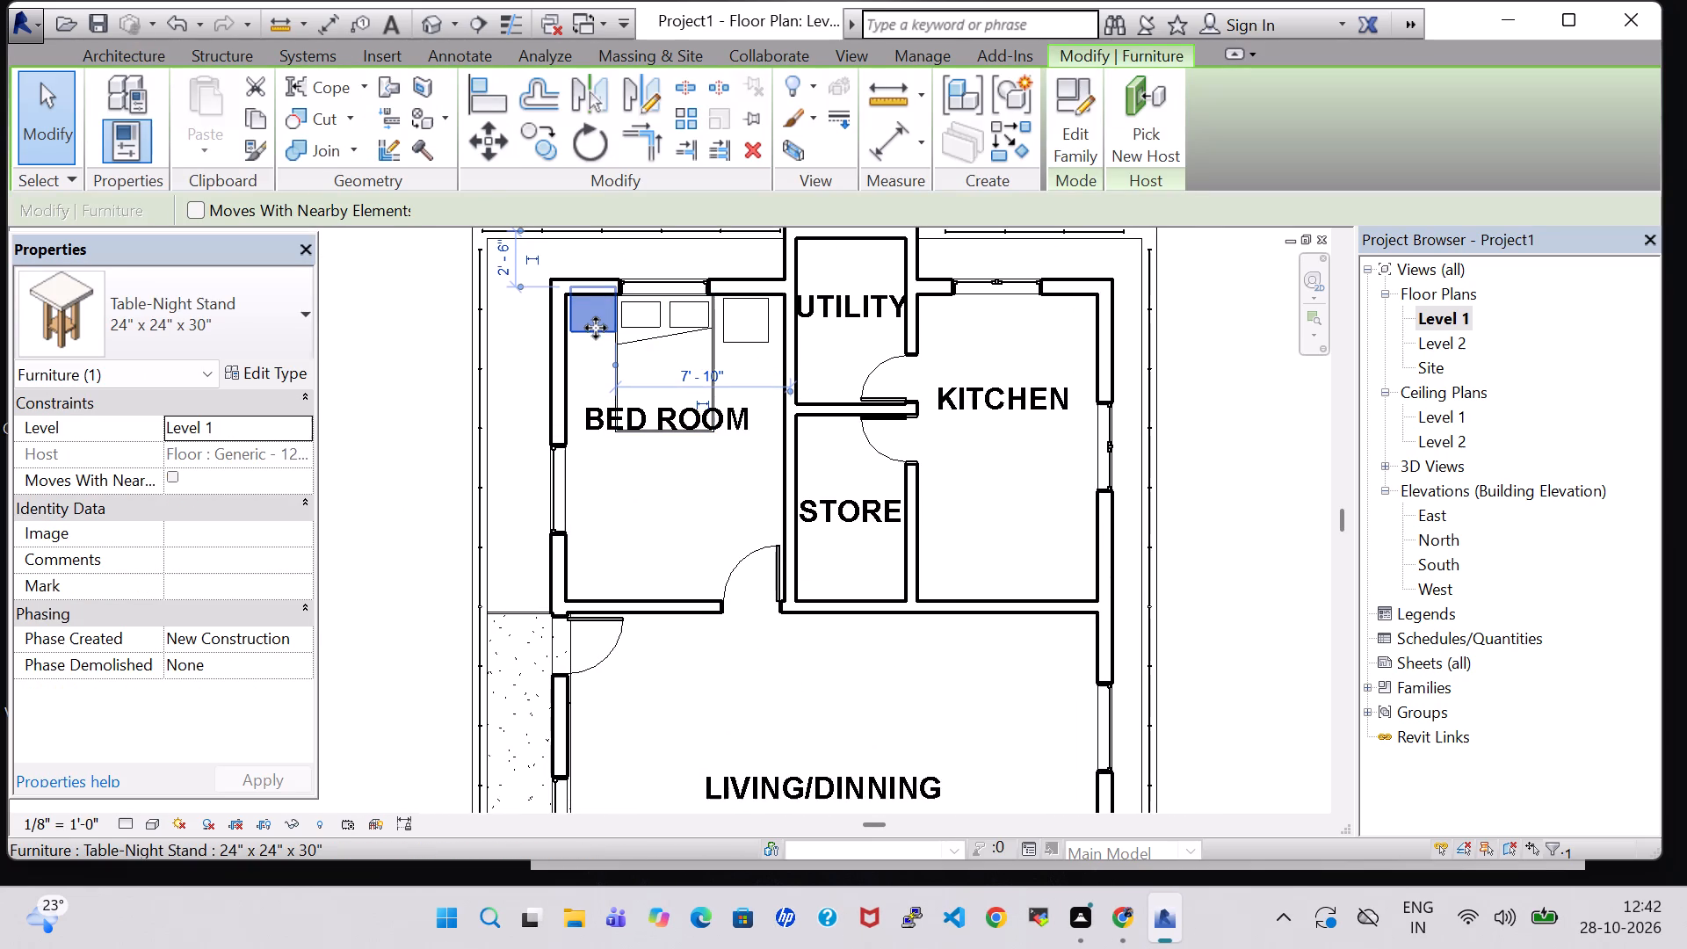
{"action": "key", "text": "Down"}
{"action": "key", "text": "Down"}
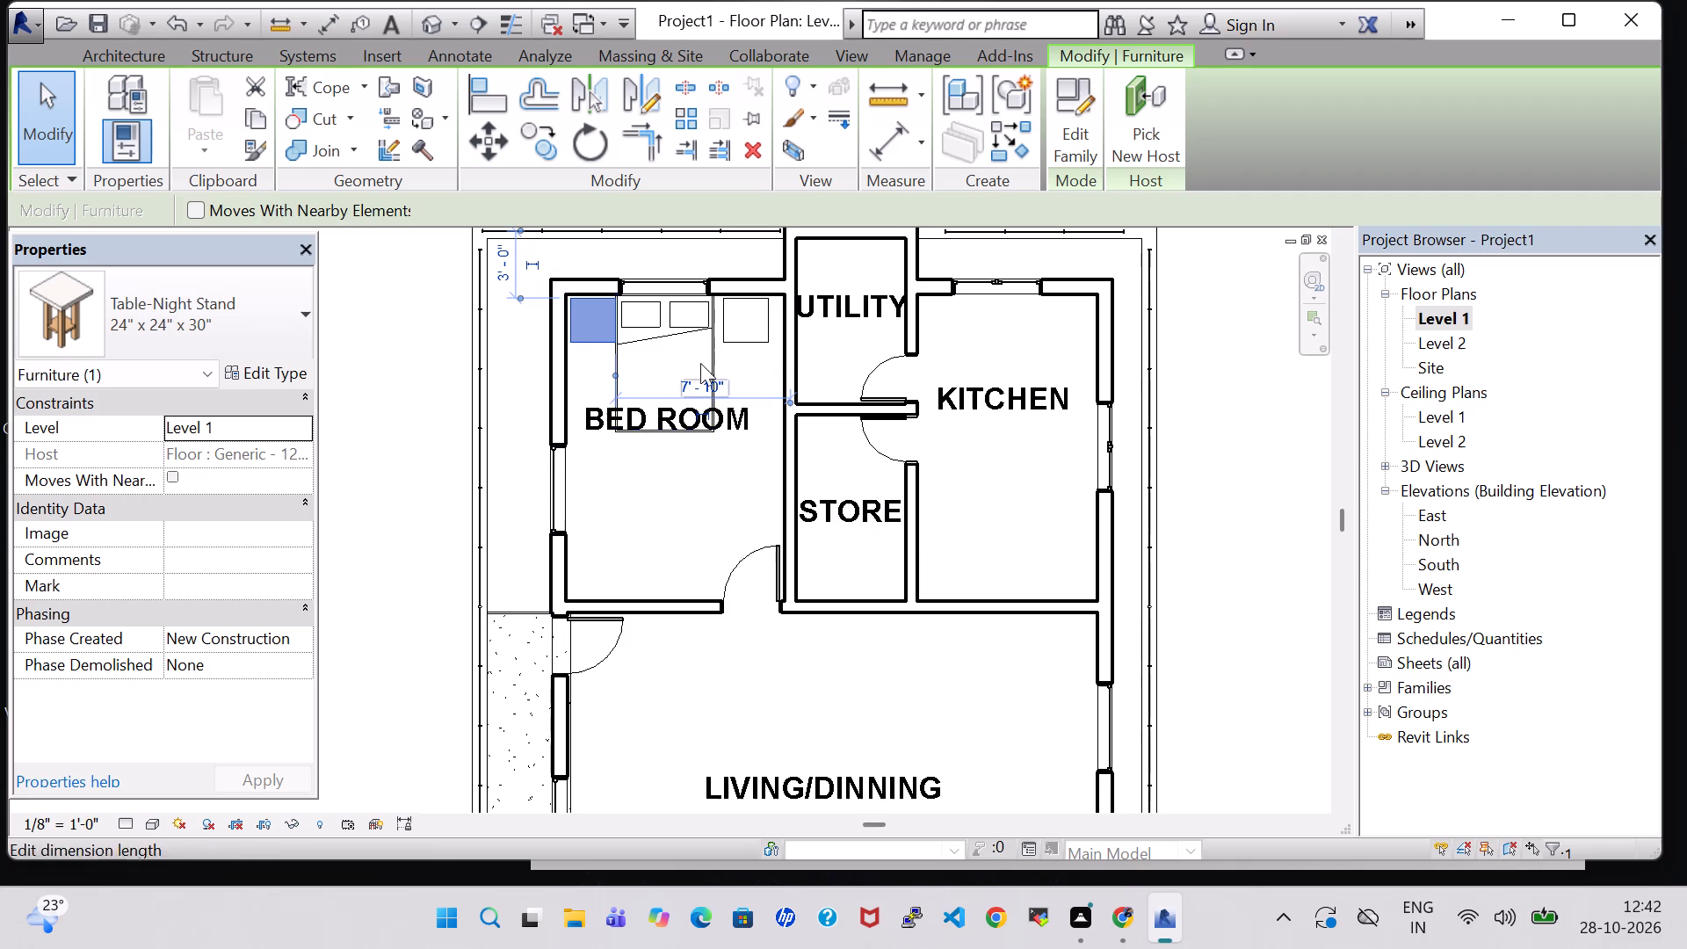
{"action": "left_click", "coordinate": [691, 323]}
{"action": "key", "text": "Right"}
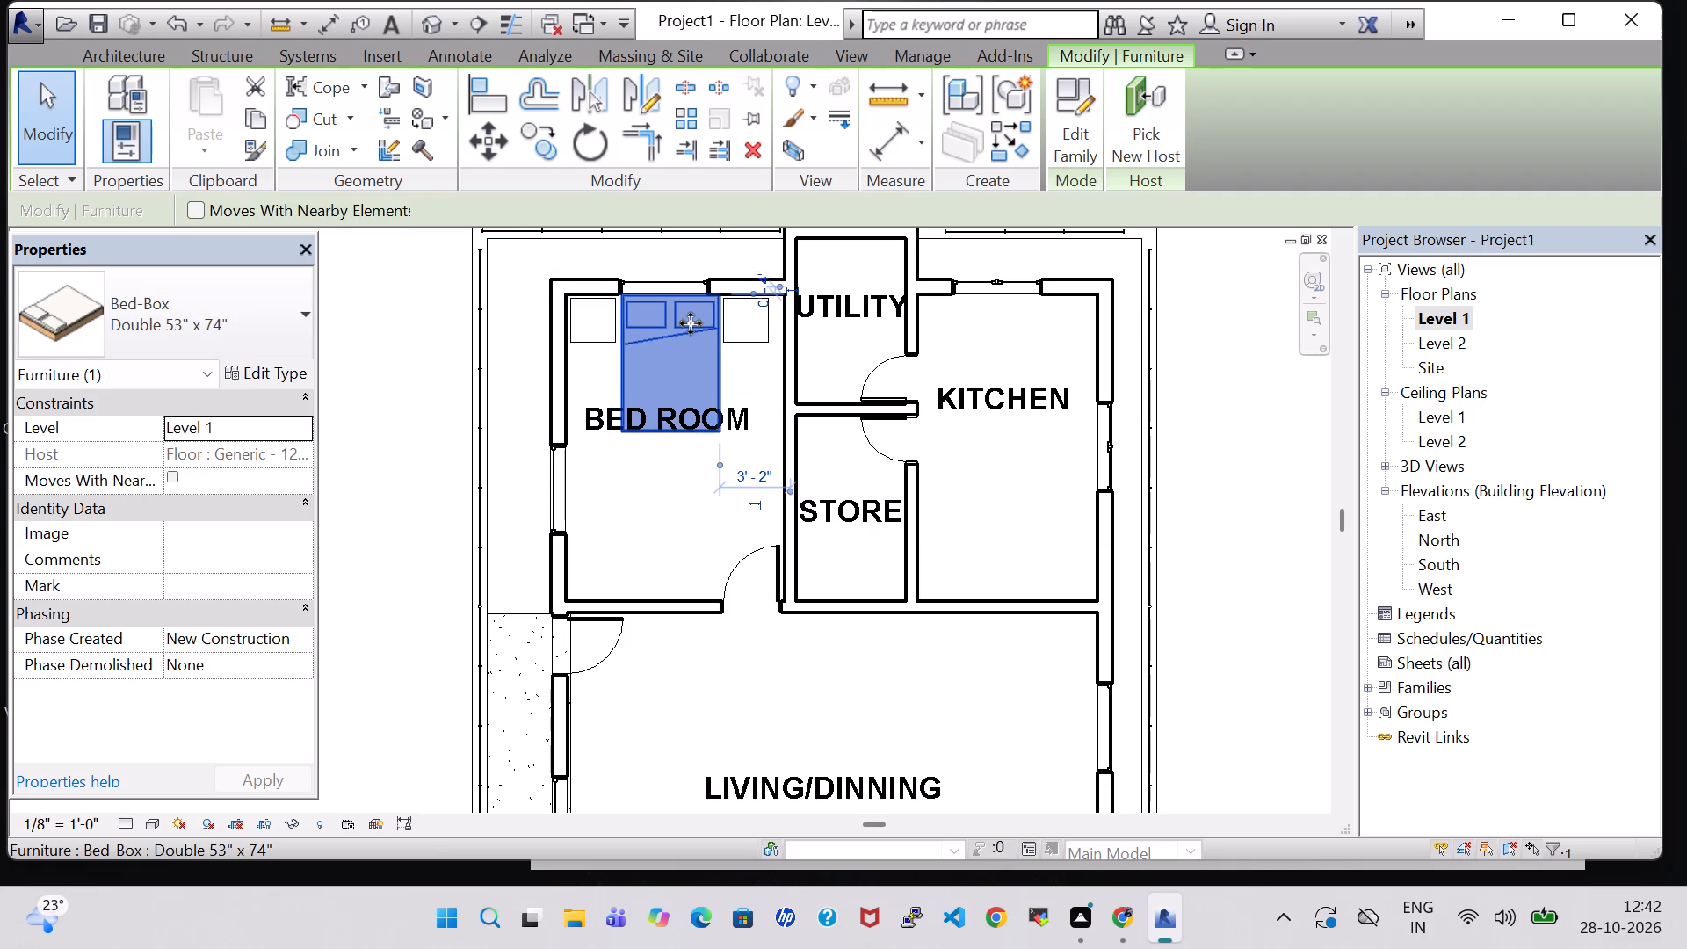
{"action": "left_click", "coordinate": [1186, 330]}
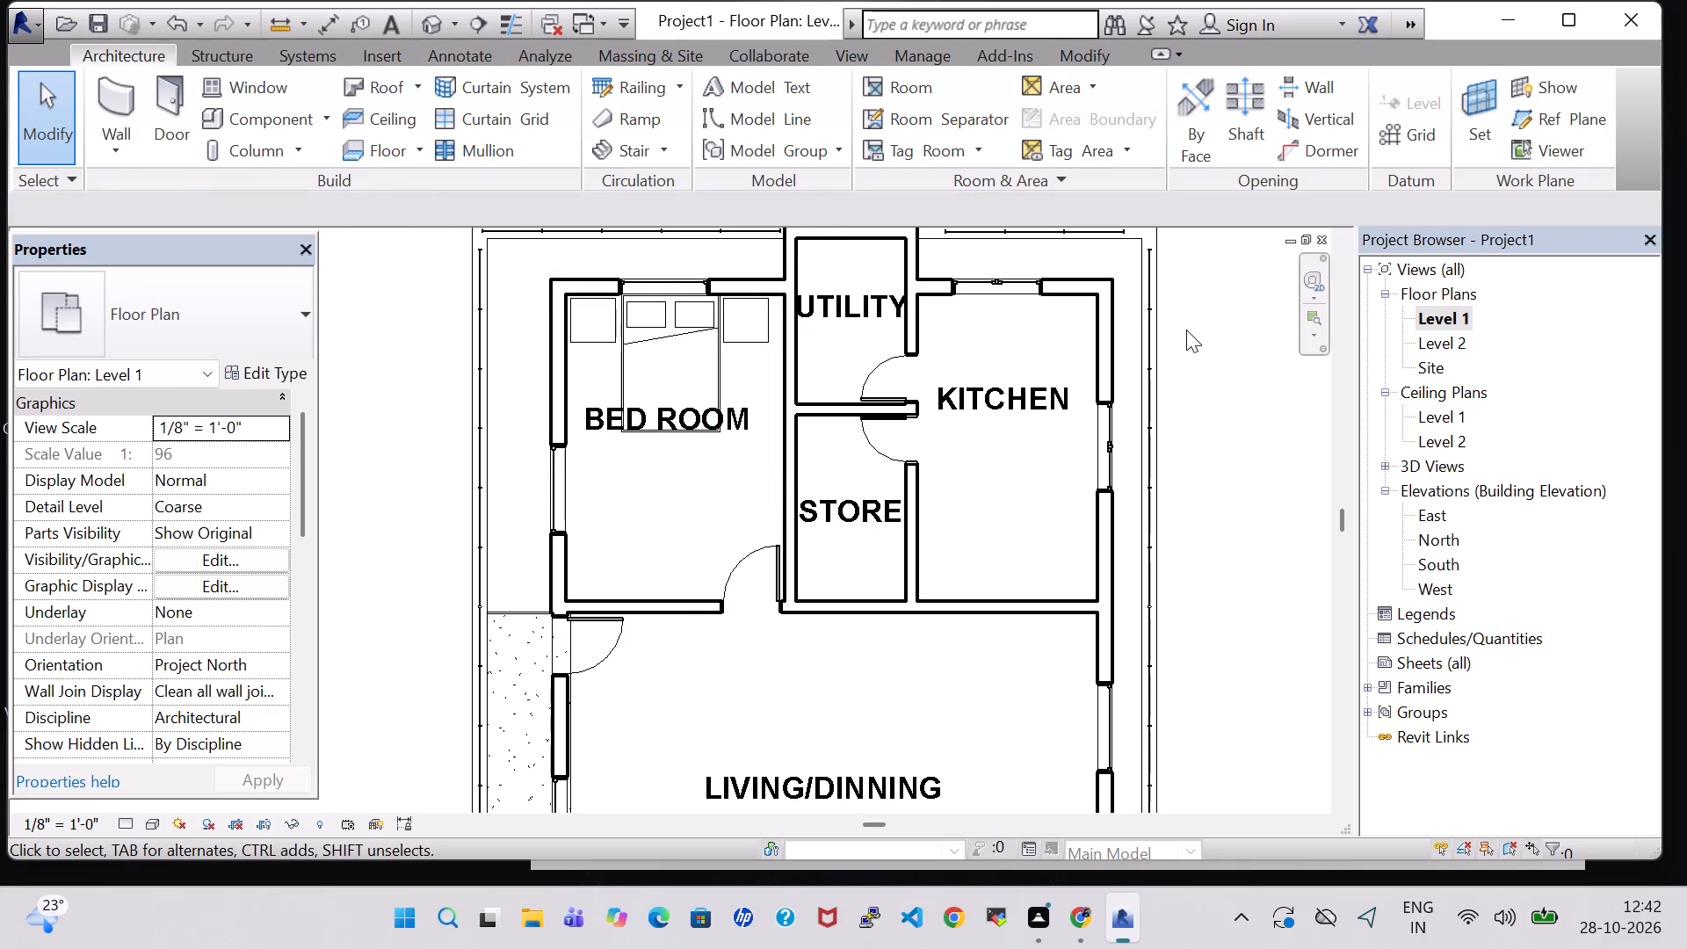
Inspect the beds and night stands in both bedrooms in the 3D view of the house.
{"action": "scroll", "coordinate": [1186, 330], "scroll_direction": "down", "scroll_amount": 1}
{"action": "left_click", "coordinate": [438, 22]}
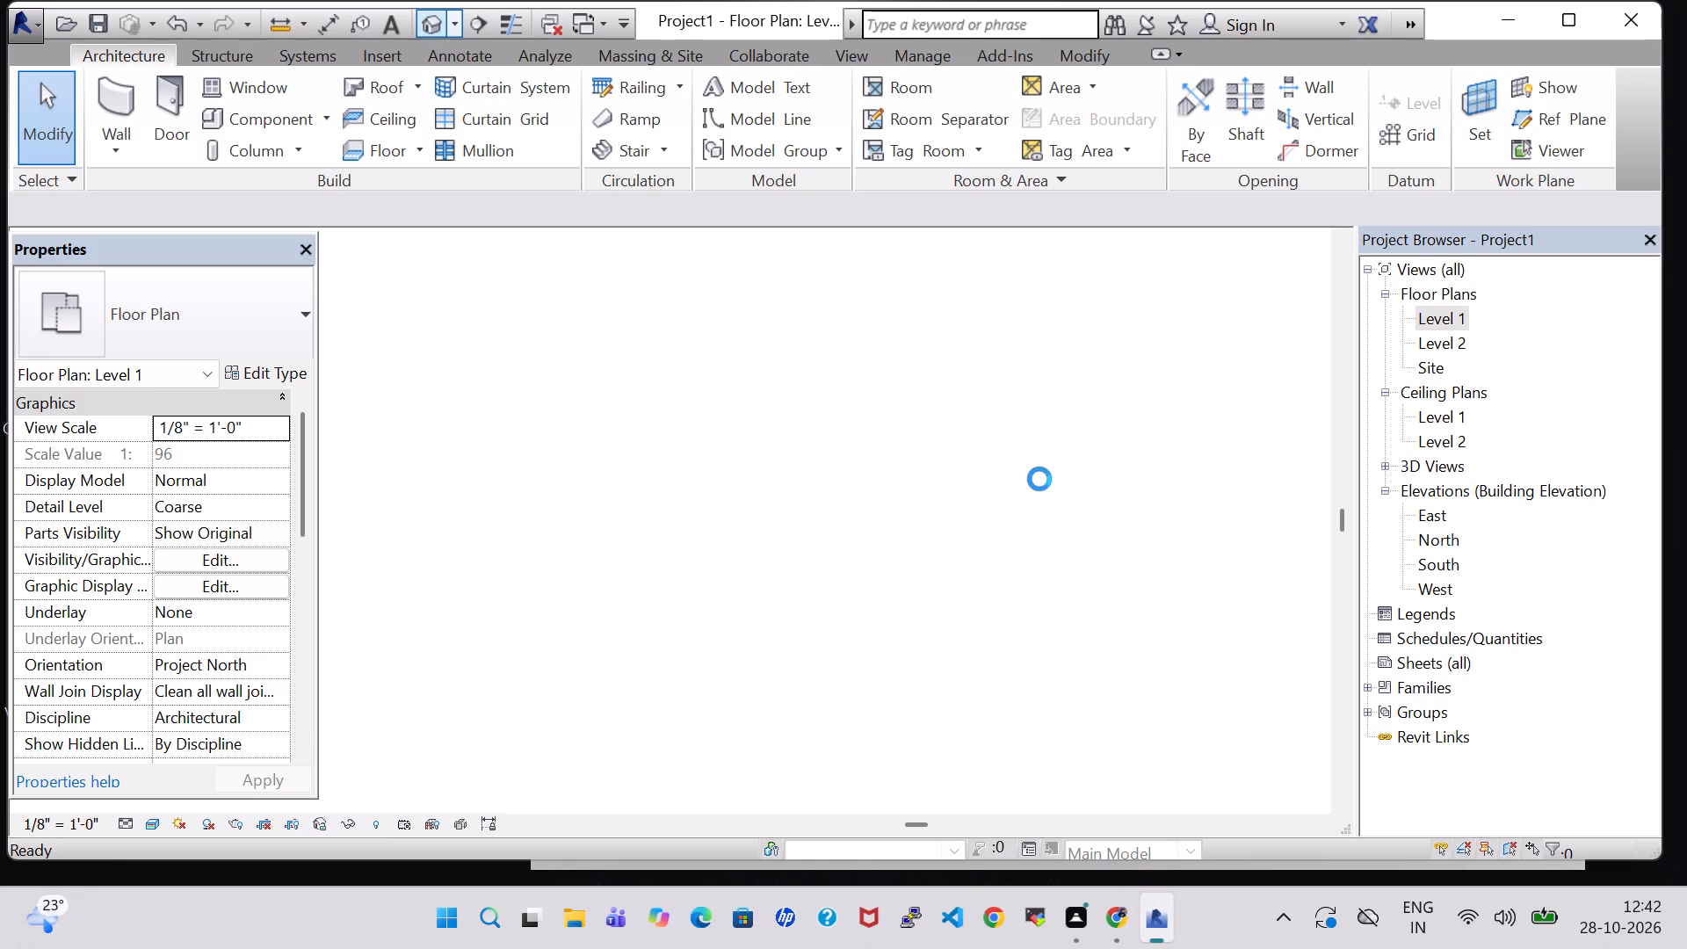
{"action": "middle_click", "coordinate": [1064, 692], "text": "shift"}
{"action": "scroll", "coordinate": [1064, 692], "scroll_direction": "down", "scroll_amount": 2, "text": "shift"}
{"action": "scroll", "coordinate": [1063, 688], "scroll_direction": "down", "scroll_amount": 2}
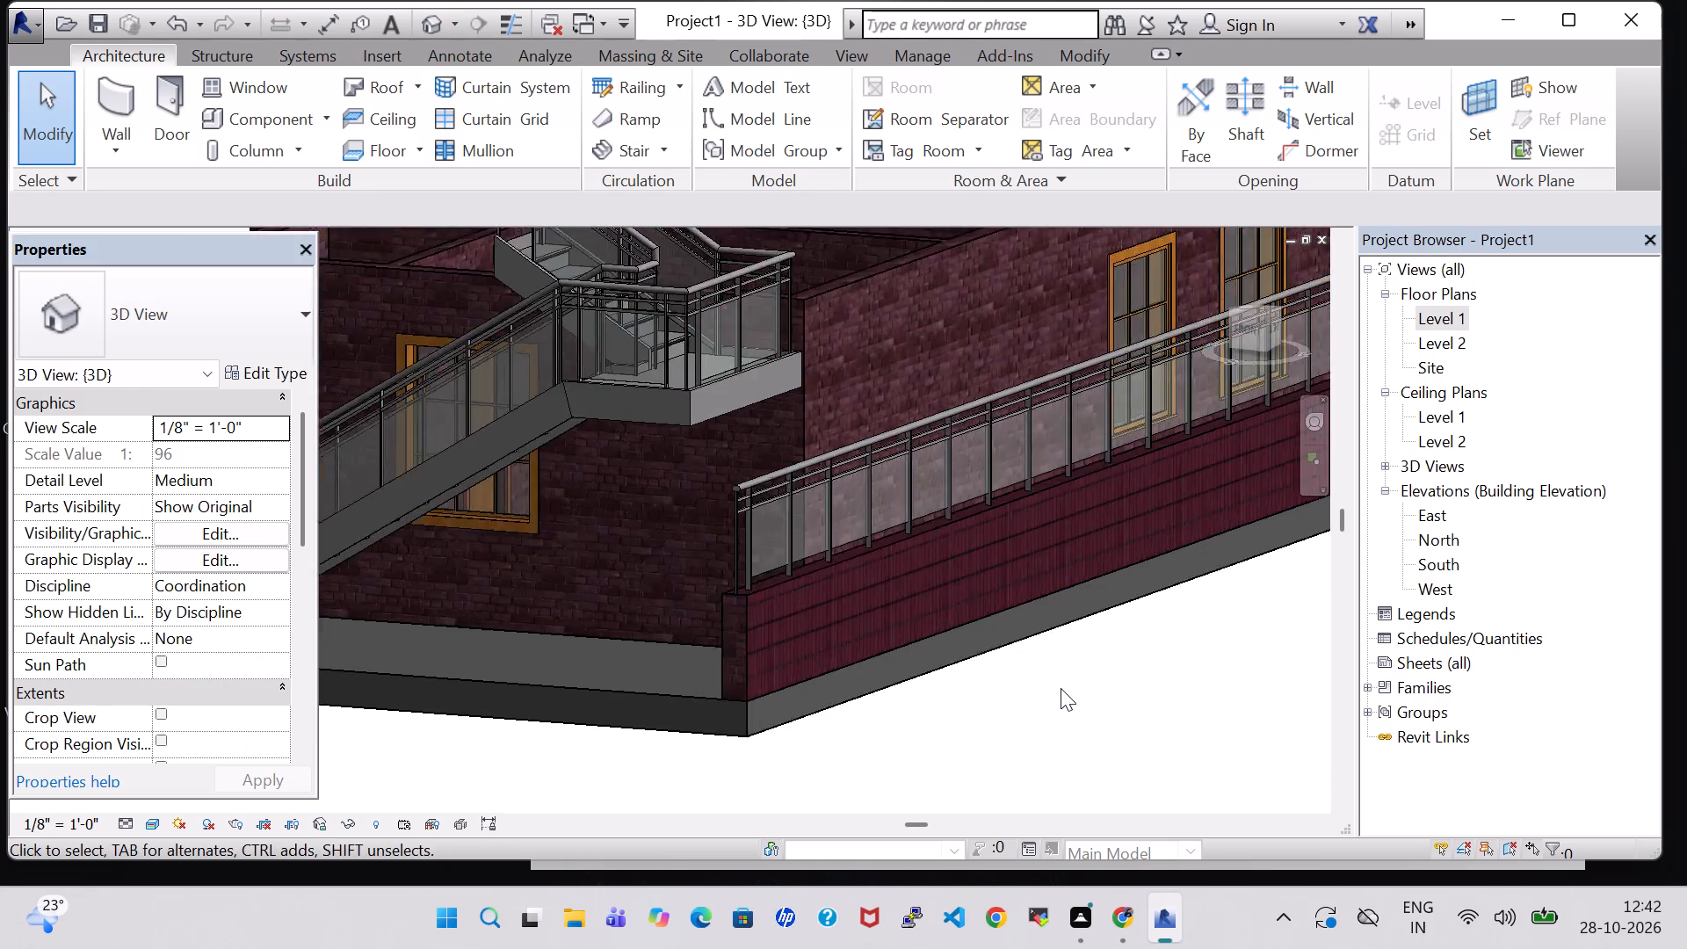
{"action": "scroll", "coordinate": [1061, 688], "scroll_direction": "down", "scroll_amount": 4}
{"action": "middle_click_drag", "start_coordinate": [1074, 242], "coordinate": [1046, 489], "text": "shift"}
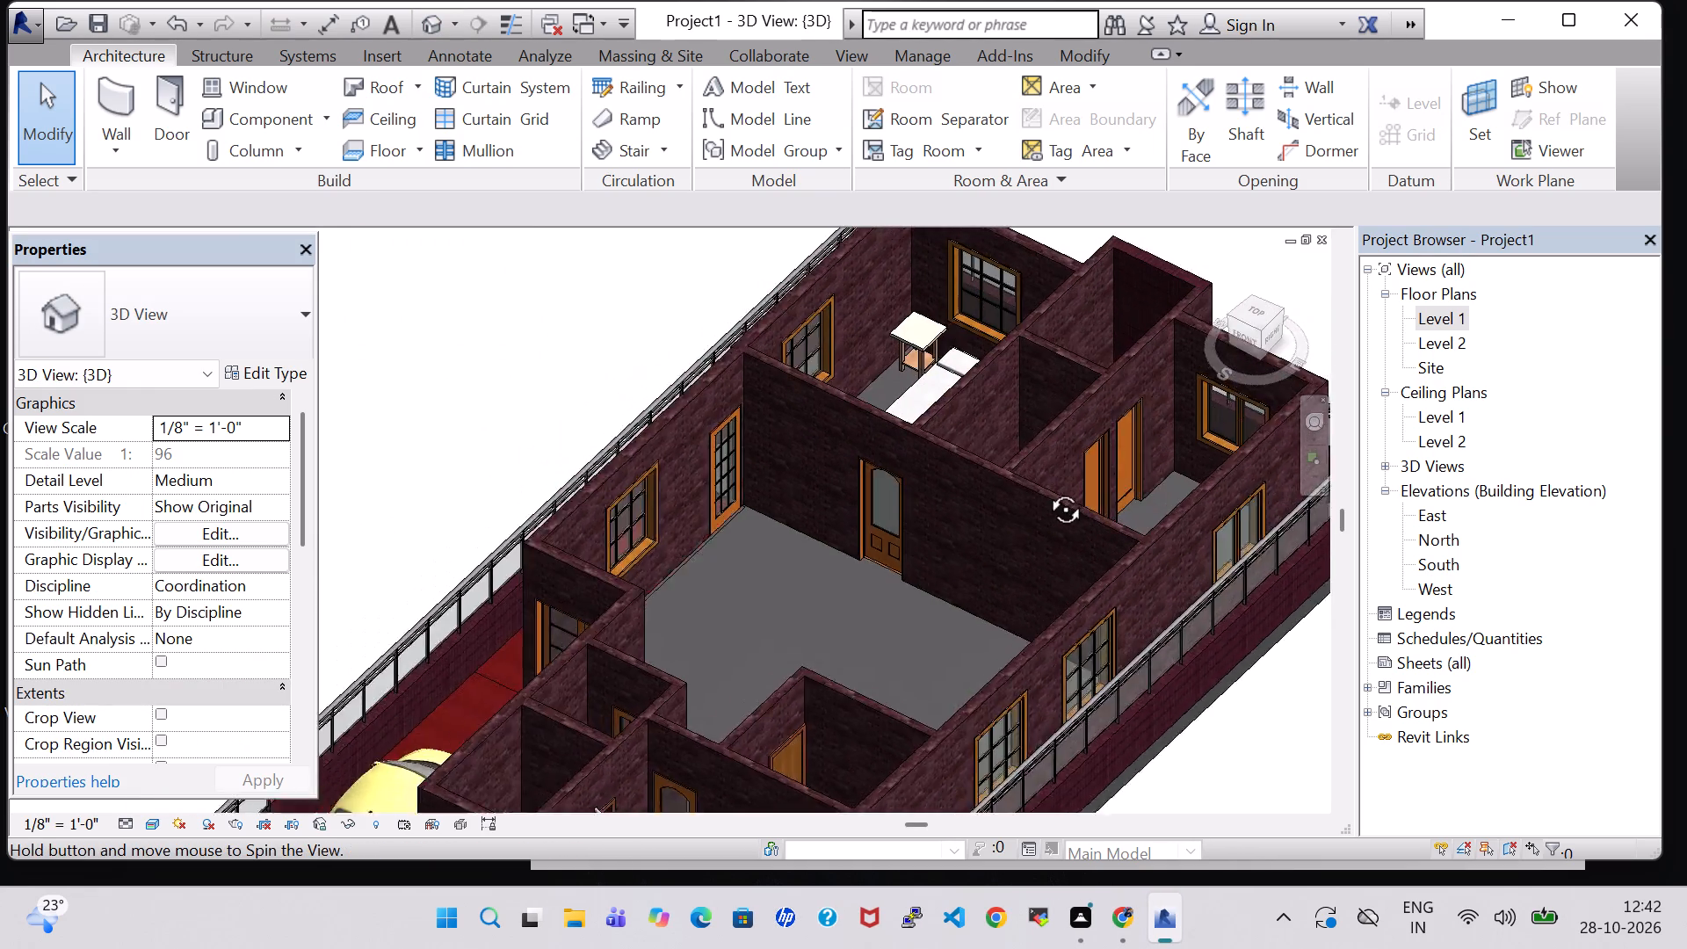
{"action": "middle_click_drag", "start_coordinate": [1046, 489], "coordinate": [1063, 504], "text": "shift"}
{"action": "middle_click_drag", "start_coordinate": [947, 671], "coordinate": [763, 541]}
{"action": "middle_click_drag", "start_coordinate": [1066, 634], "coordinate": [1154, 624], "text": "shift"}
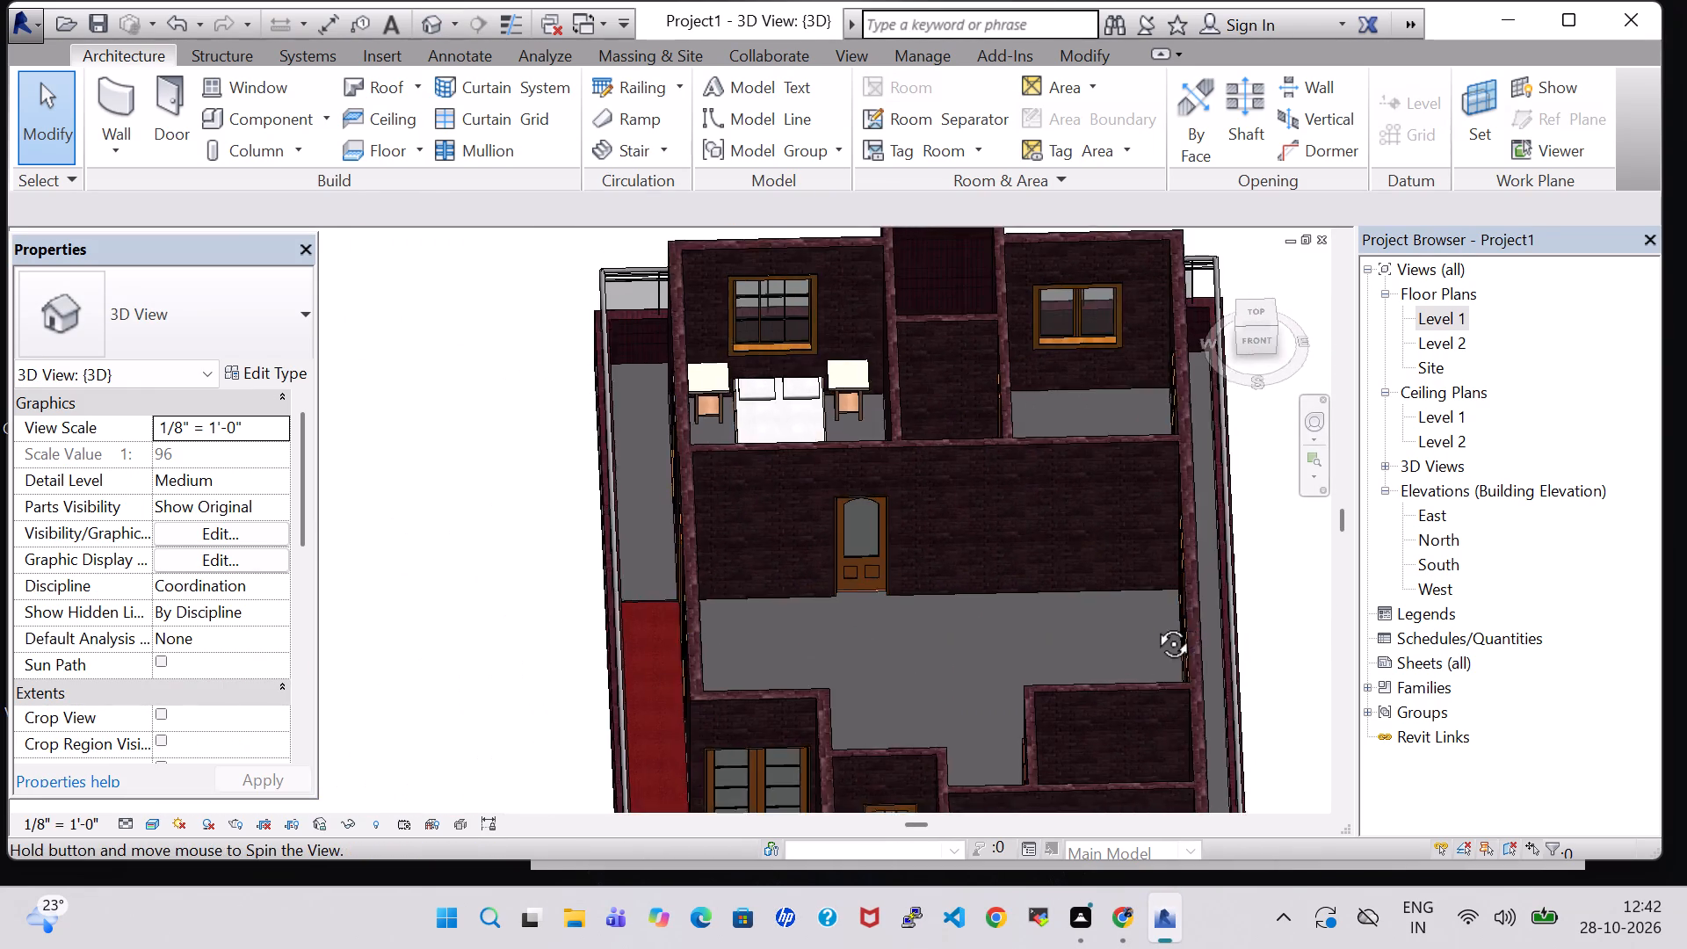
{"action": "middle_click_drag", "start_coordinate": [1154, 624], "coordinate": [1119, 627], "text": "shift"}
{"action": "middle_click_drag", "start_coordinate": [1178, 622], "coordinate": [1060, 485]}
{"action": "middle_click_drag", "start_coordinate": [1073, 485], "coordinate": [1111, 531], "text": "shift"}
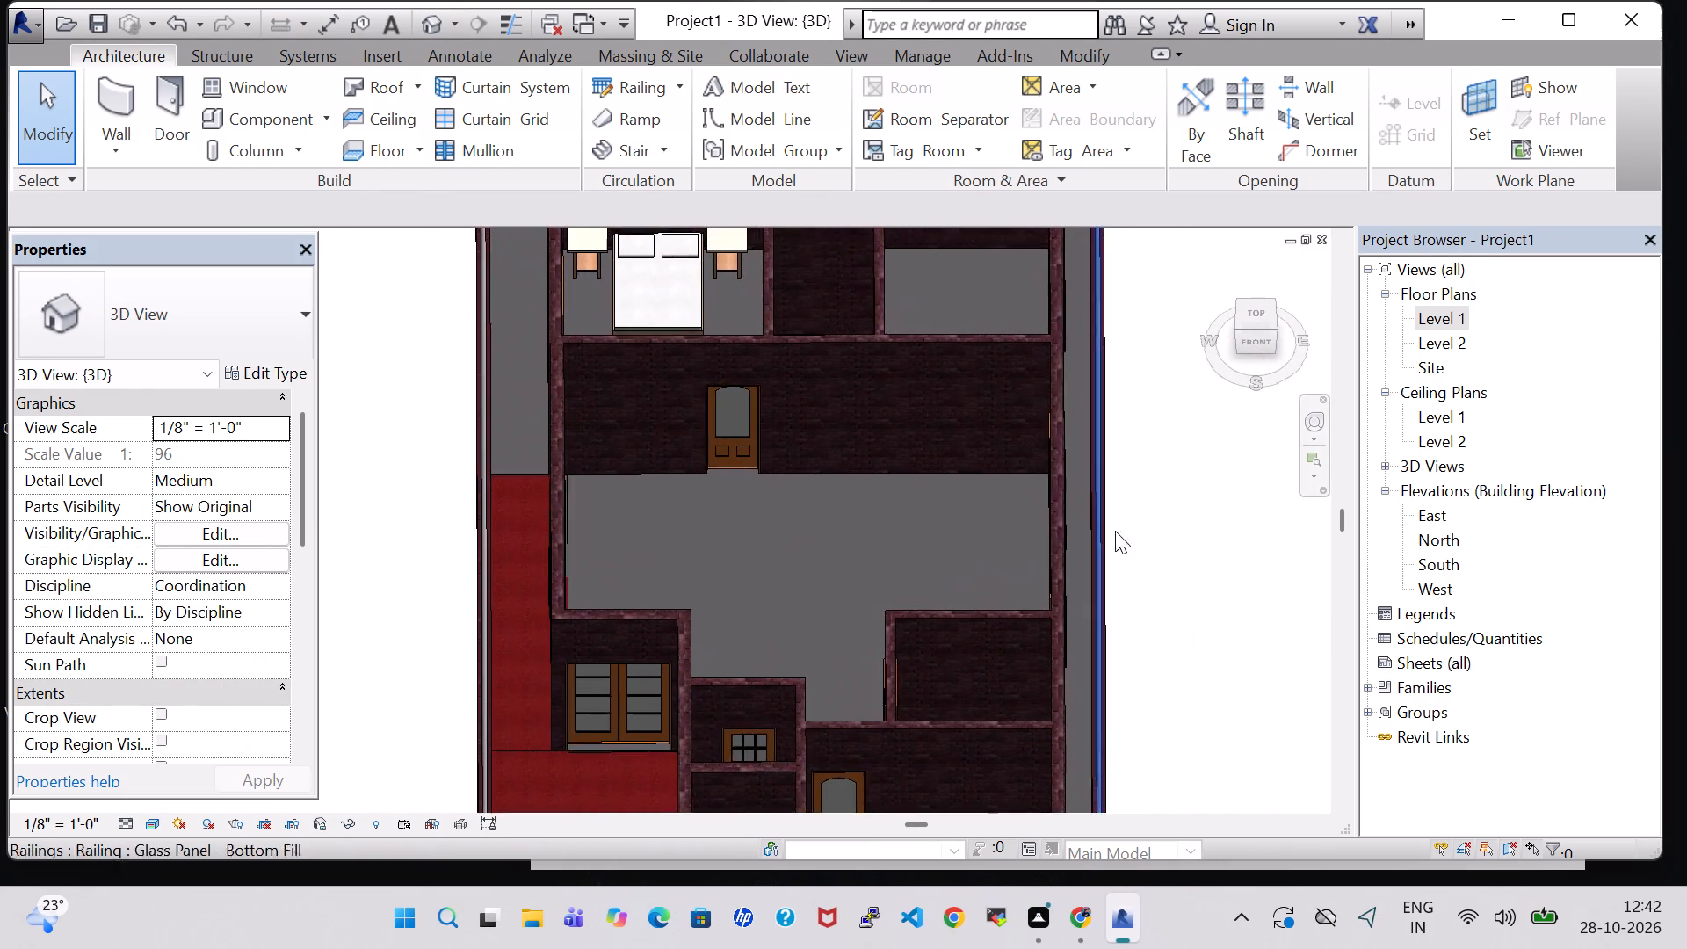
{"action": "scroll", "coordinate": [1136, 524], "scroll_direction": "down", "scroll_amount": 3}
{"action": "middle_click_drag", "start_coordinate": [1171, 525], "coordinate": [1119, 597], "text": "shift"}
{"action": "middle_click_drag", "start_coordinate": [1119, 597], "coordinate": [1064, 561]}
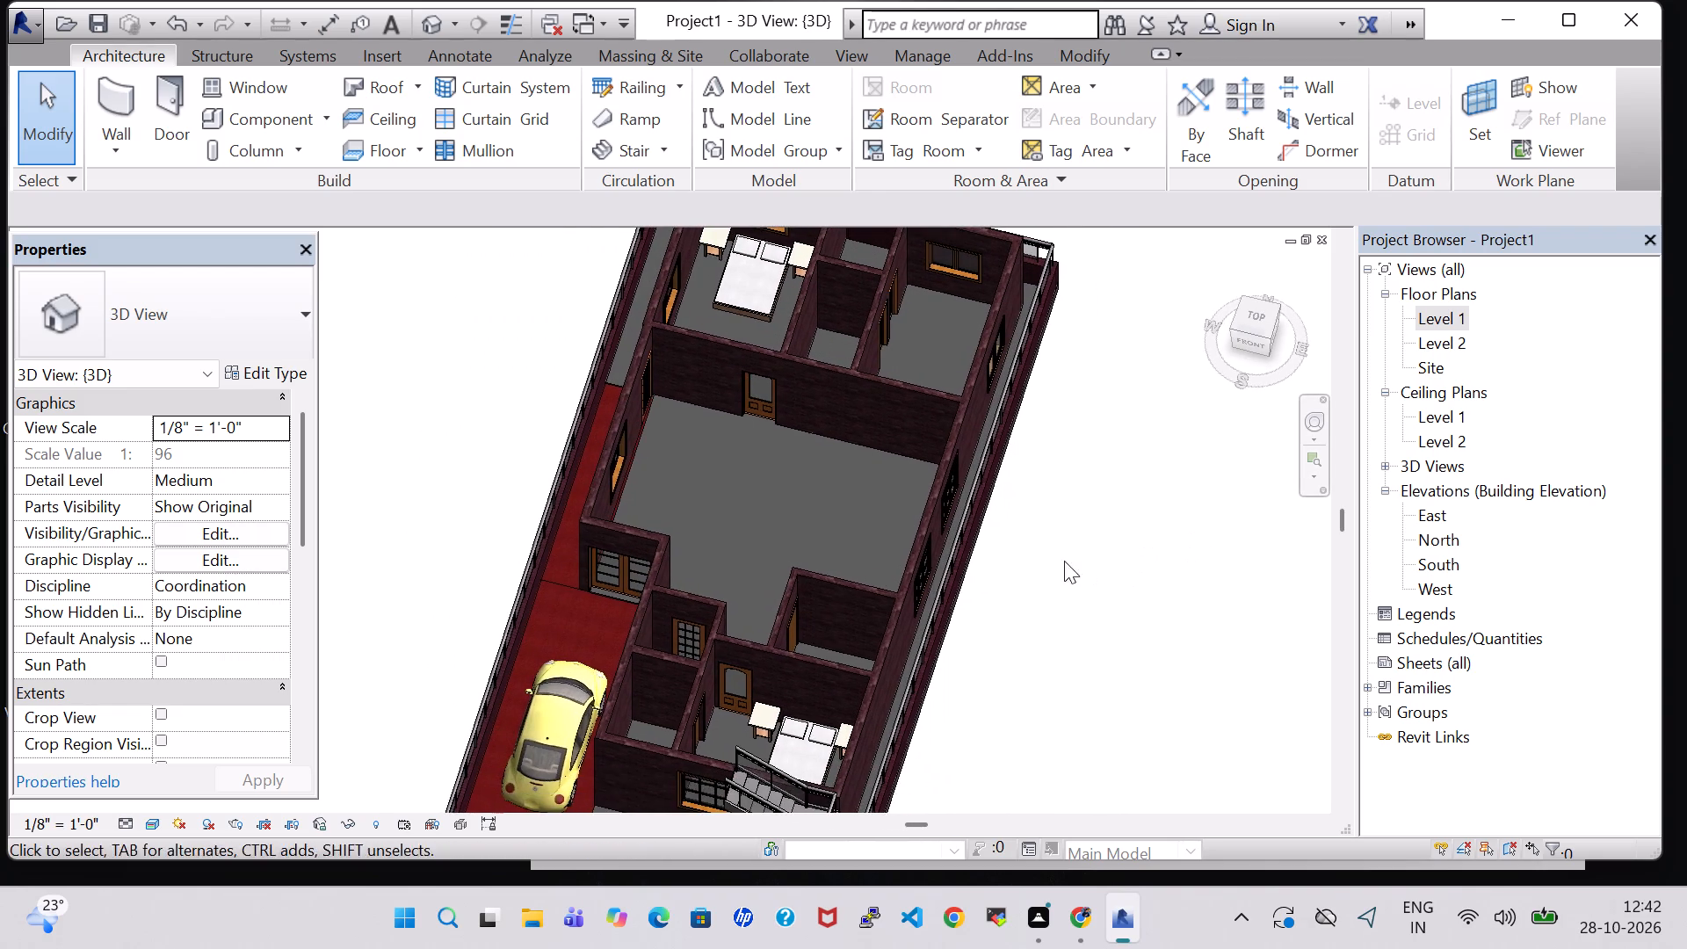
{"action": "middle_click_drag", "start_coordinate": [1064, 561], "coordinate": [1115, 548], "text": "shift"}
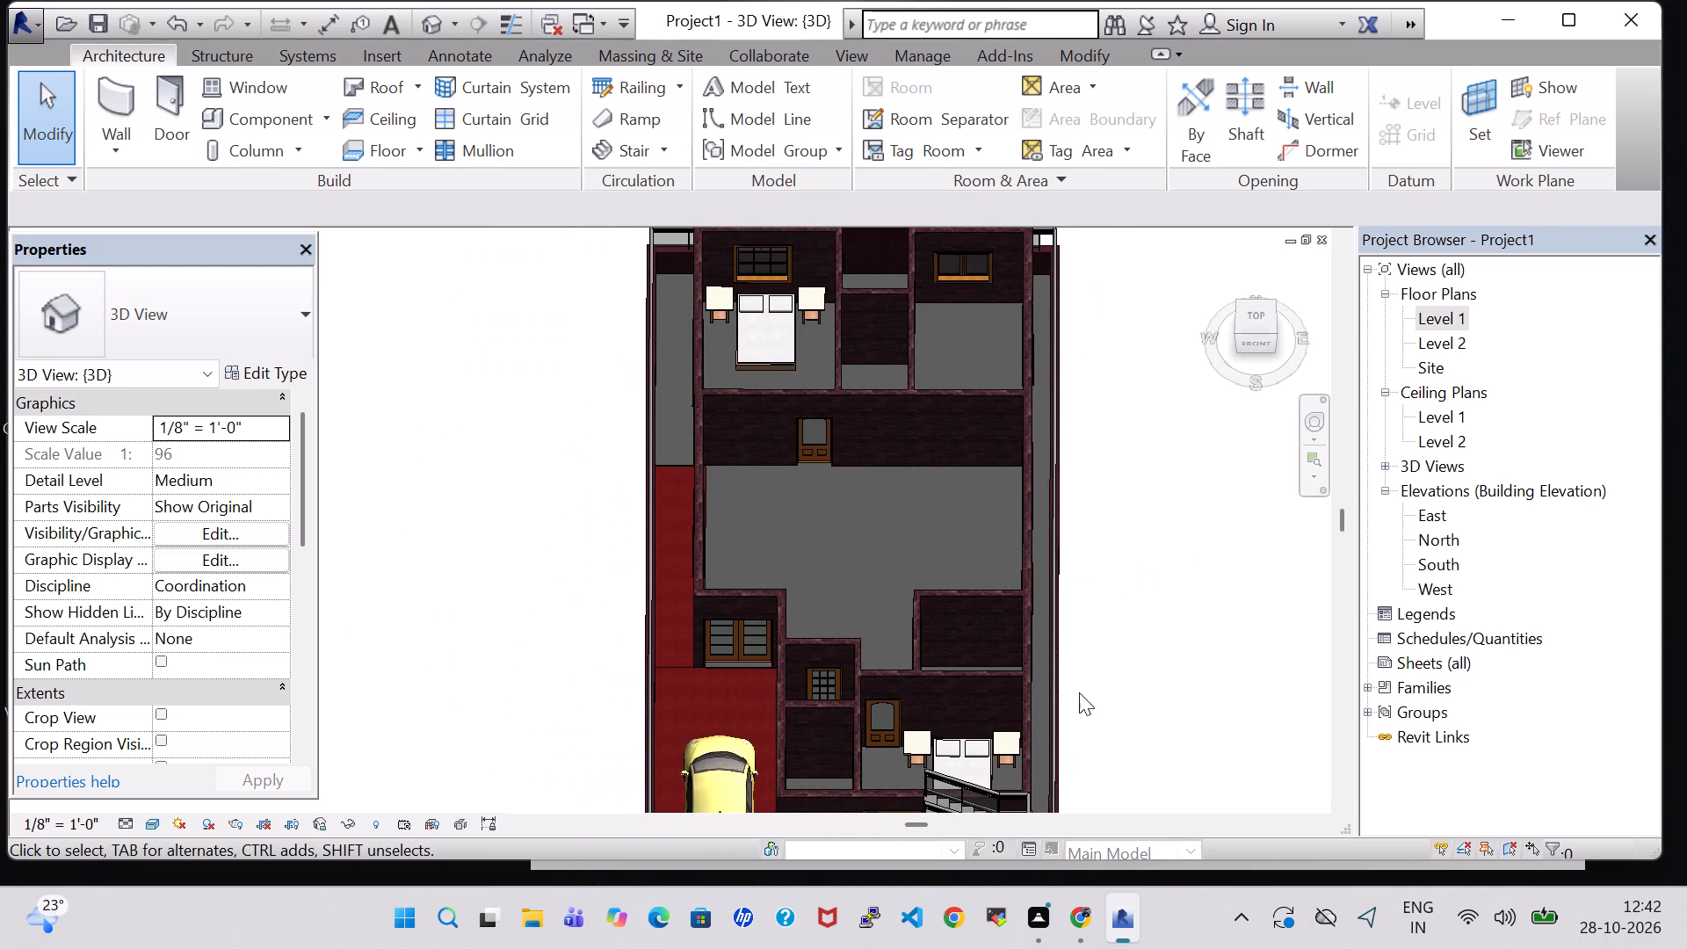
{"action": "middle_click_drag", "start_coordinate": [1098, 669], "coordinate": [1080, 475]}
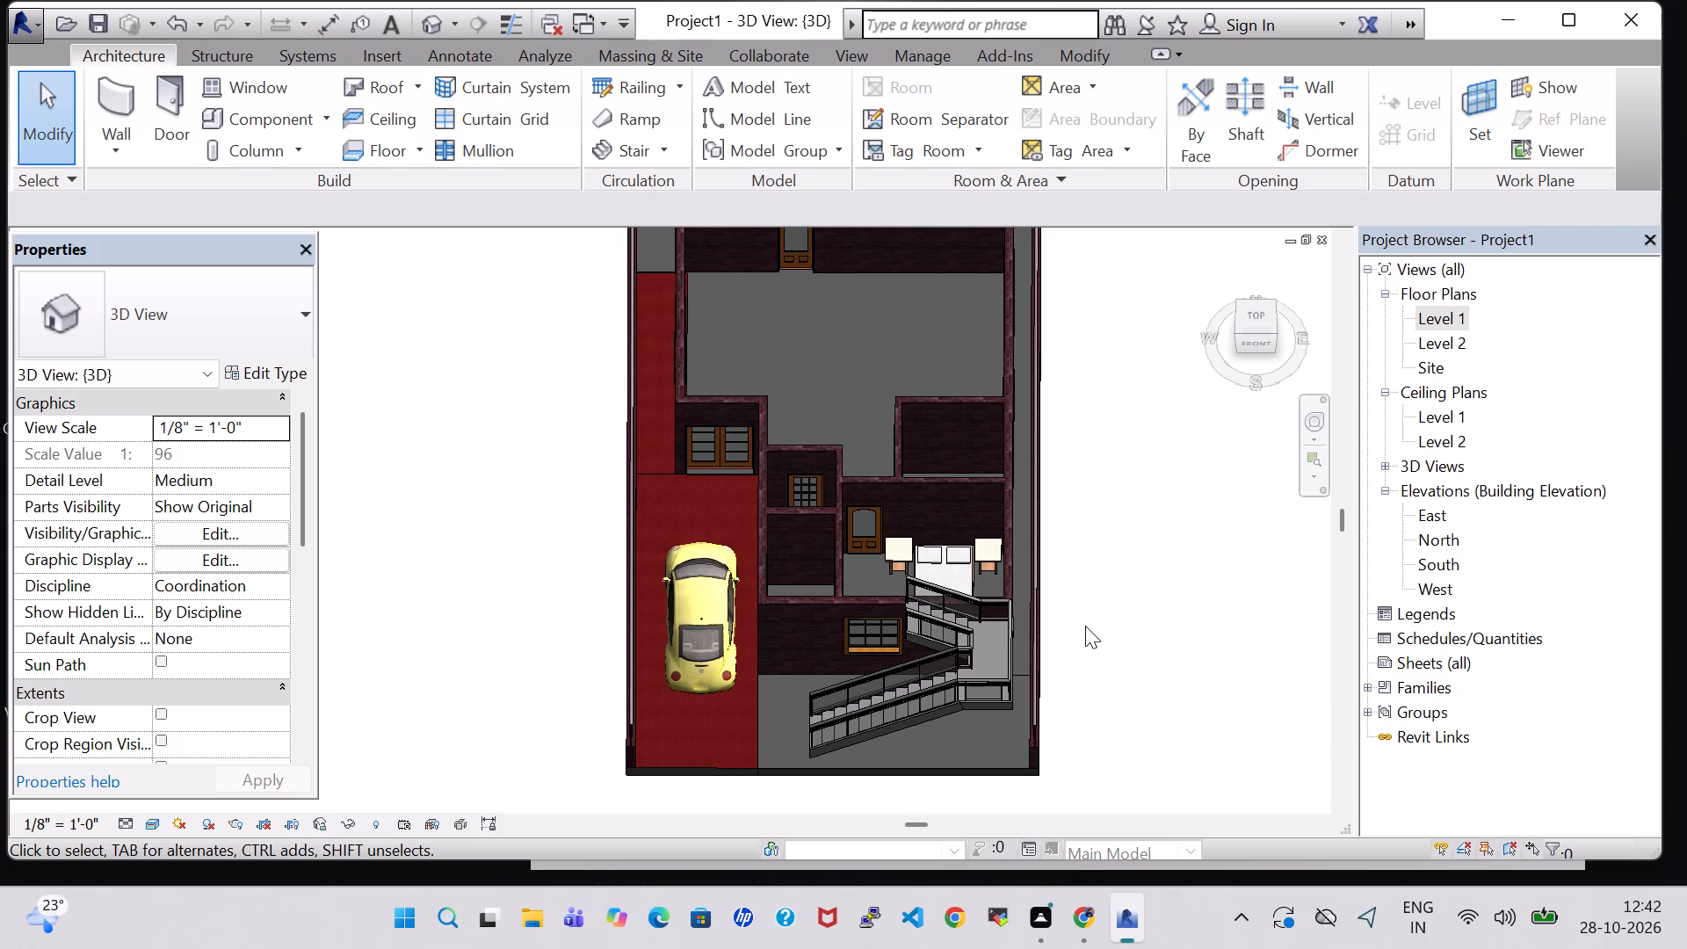
{"action": "middle_click_drag", "start_coordinate": [1074, 445], "coordinate": [1091, 498]}
Return to the Level 1 floor plan and load the TV Stand family from the Furniture library folder for component placement.
{"action": "double_click", "coordinate": [1439, 314]}
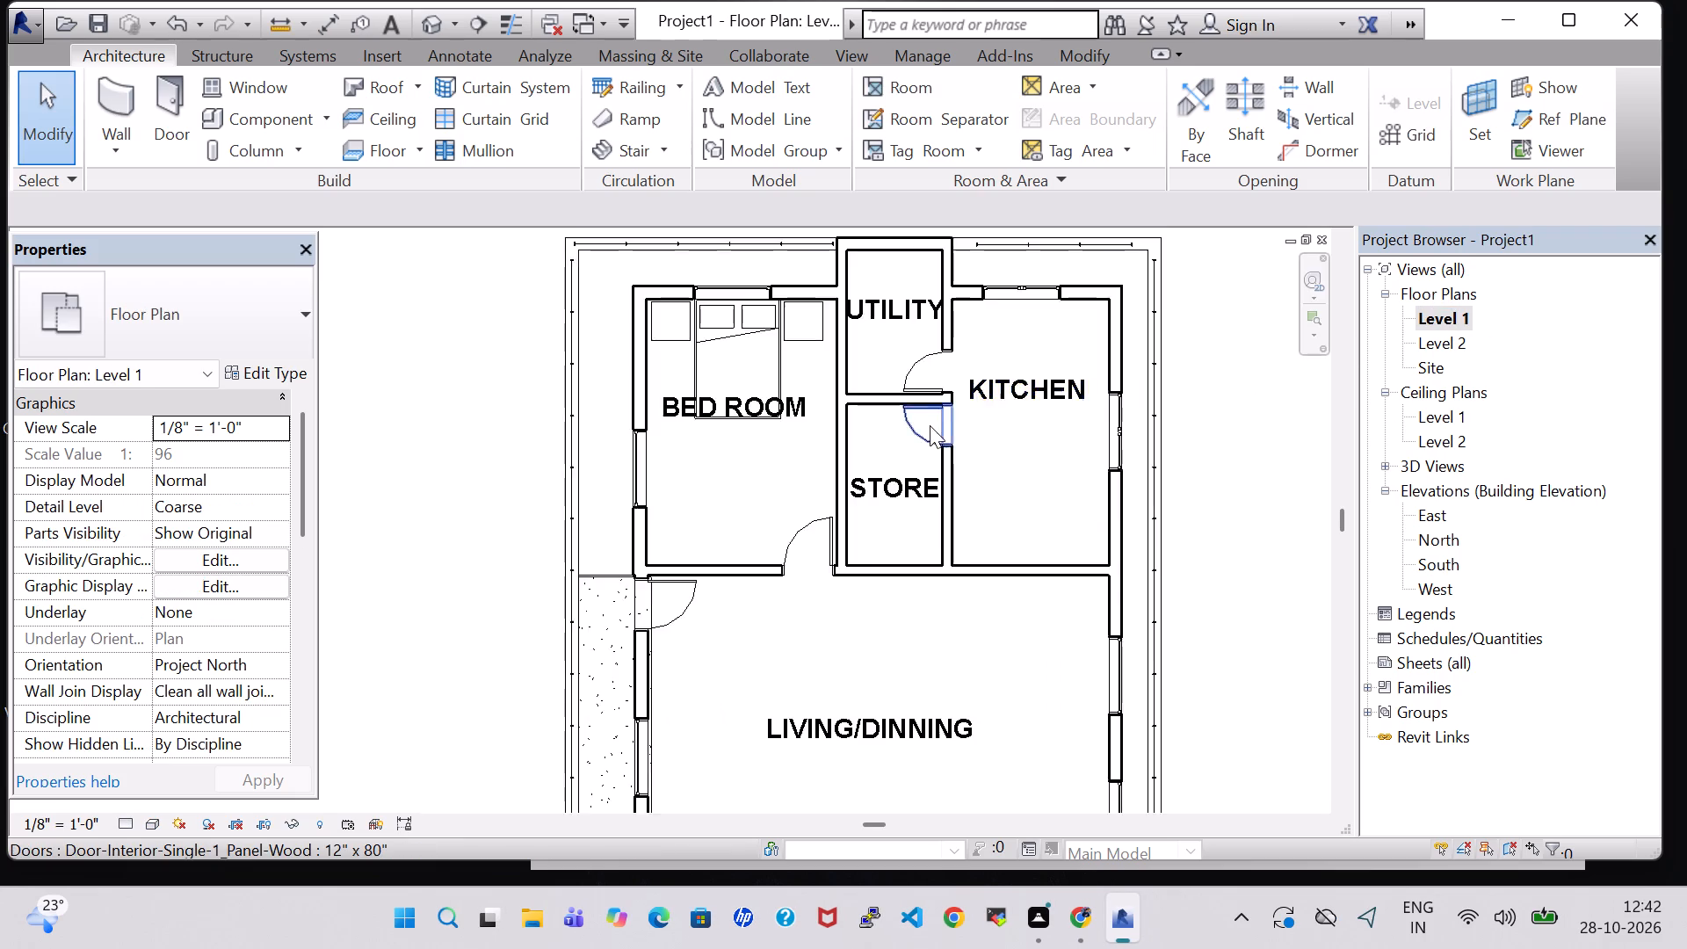
{"action": "scroll", "coordinate": [930, 425], "scroll_direction": "down", "scroll_amount": 4}
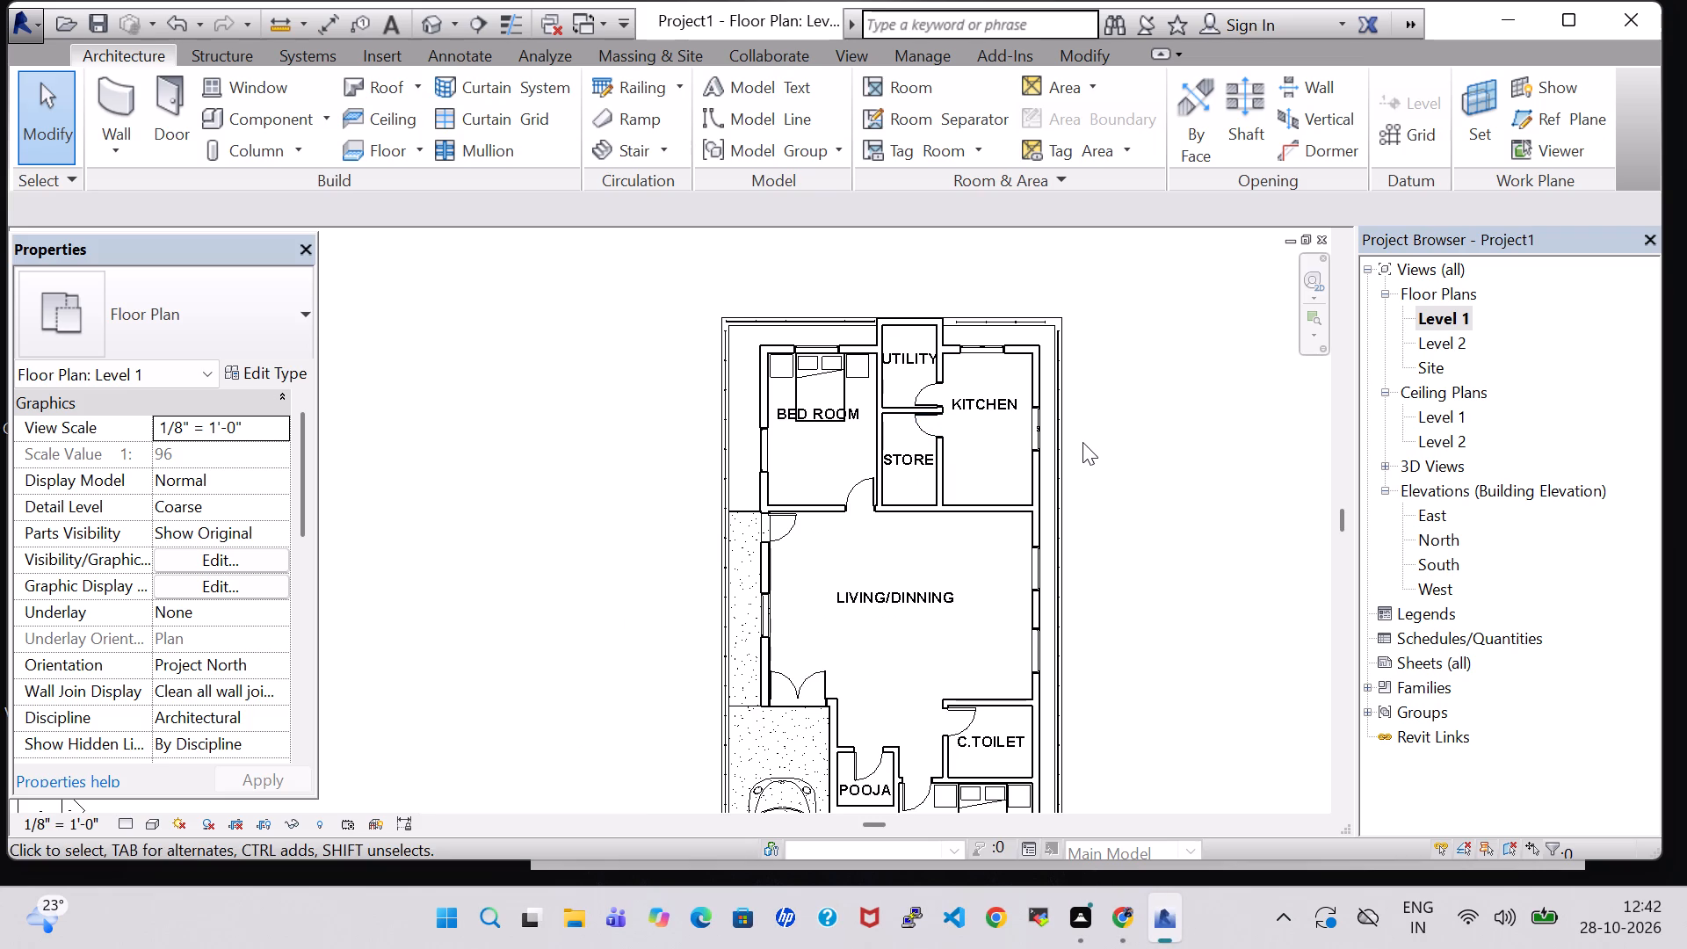
{"action": "left_click", "coordinate": [265, 113]}
{"action": "left_click", "coordinate": [1067, 152]}
{"action": "scroll", "coordinate": [927, 504], "scroll_direction": "down", "scroll_amount": 1}
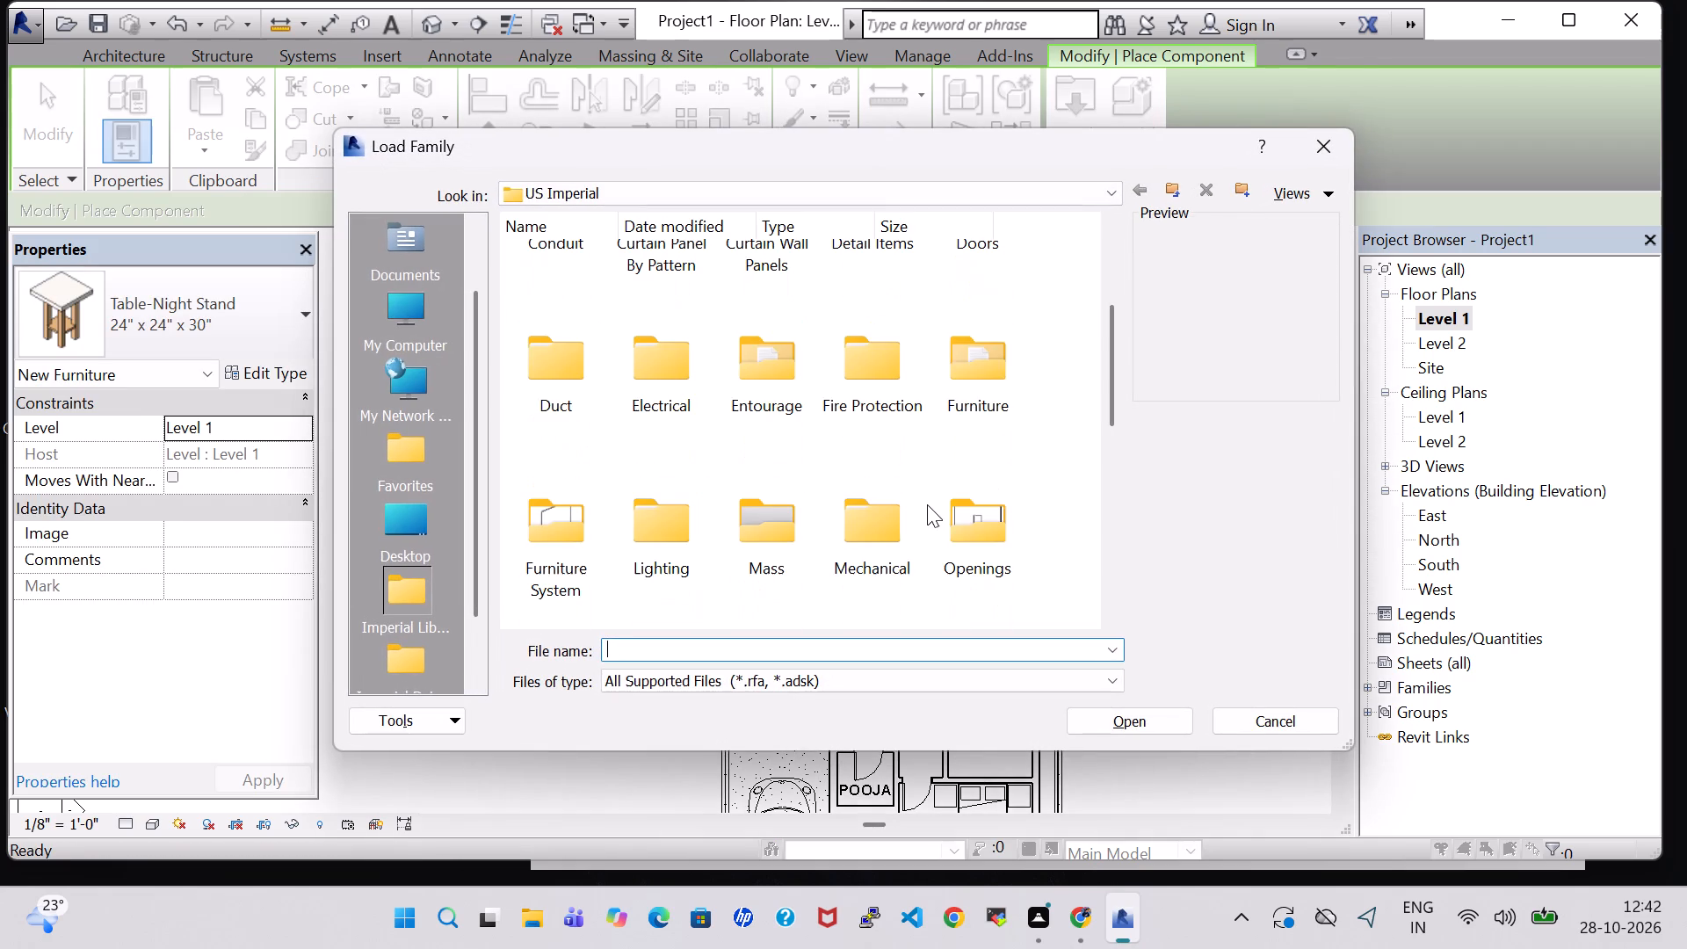
{"action": "double_click", "coordinate": [966, 397]}
{"action": "left_click", "coordinate": [735, 446]}
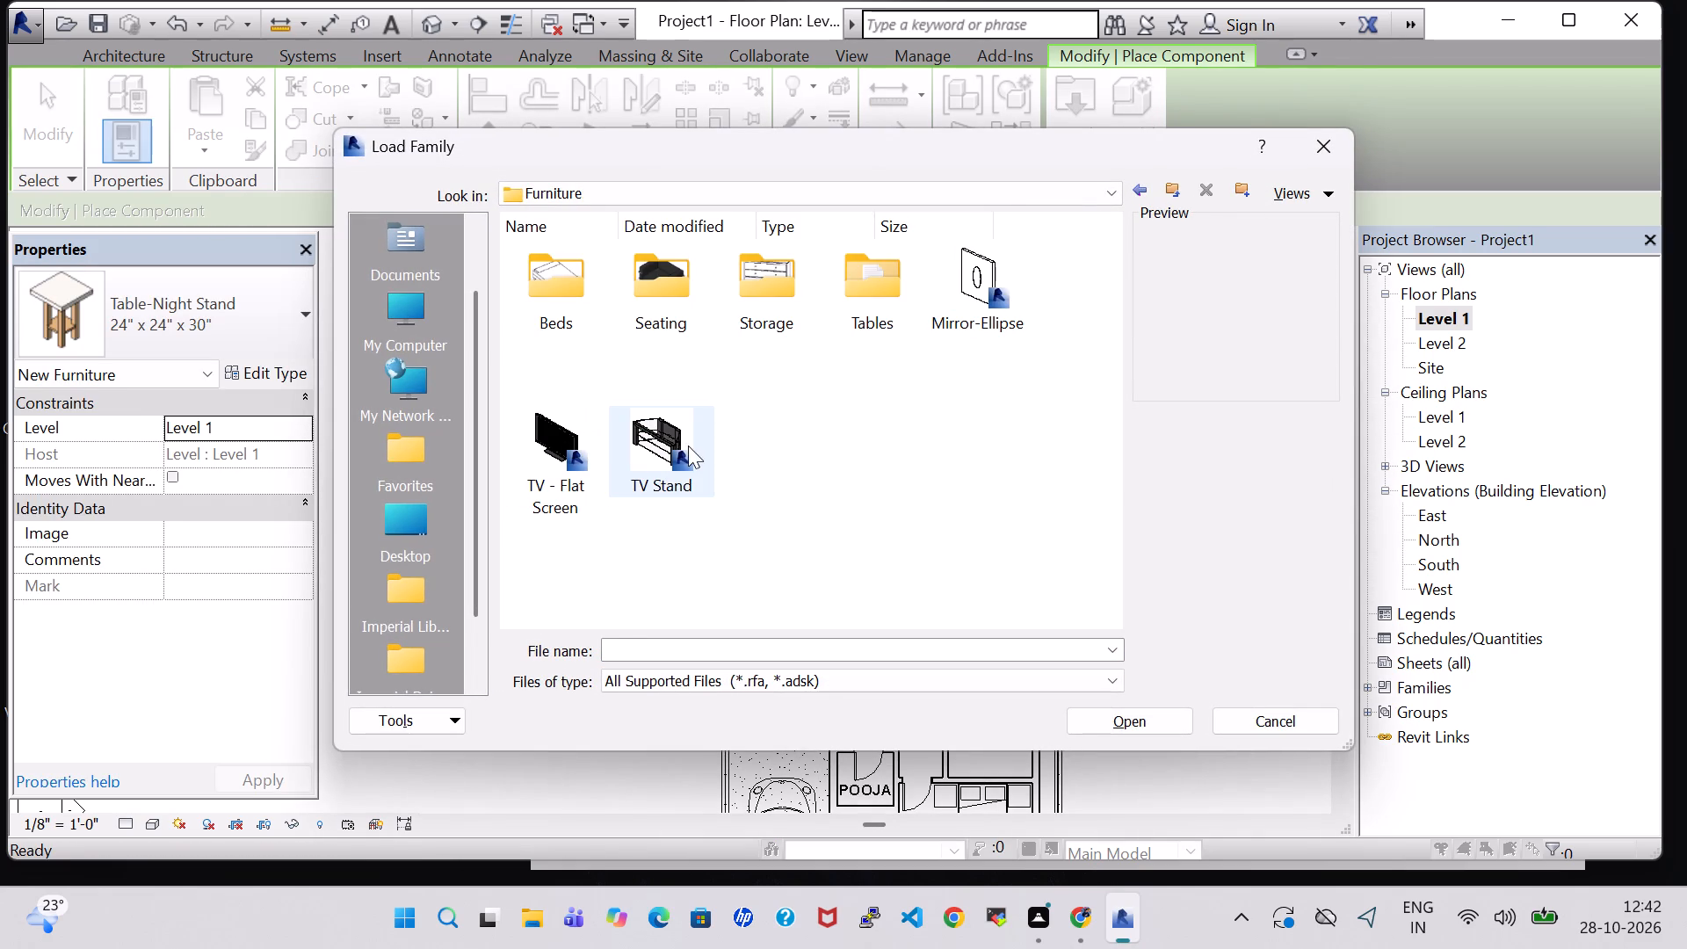
{"action": "left_click", "coordinate": [686, 446]}
{"action": "left_click", "coordinate": [1119, 721]}
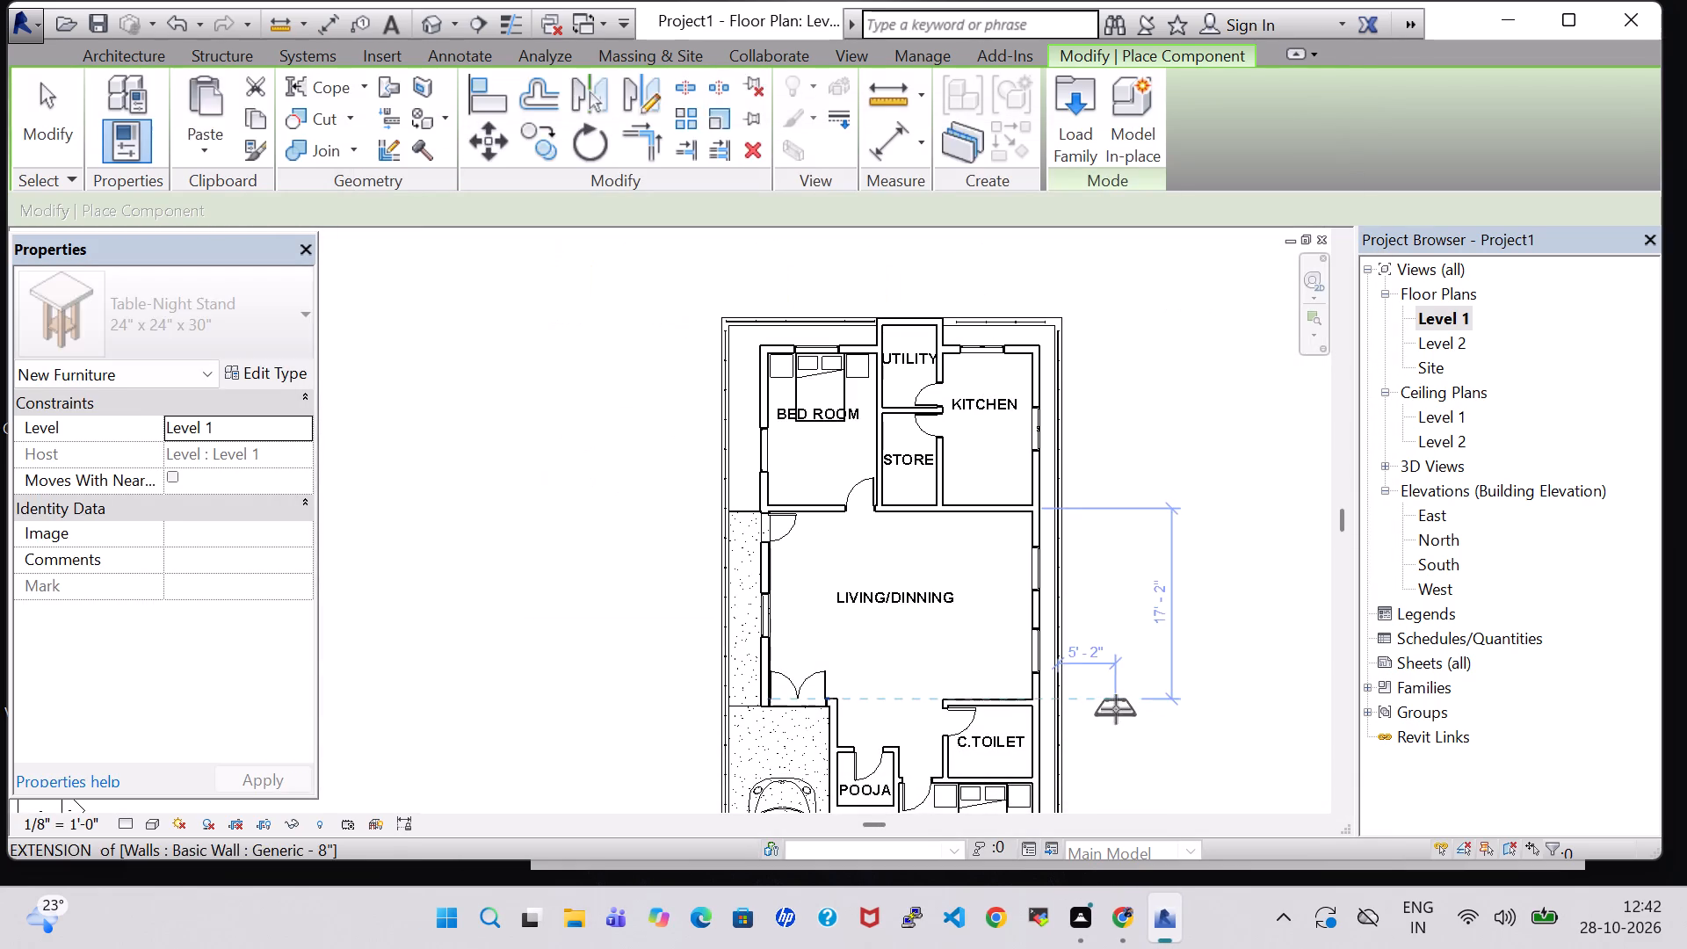
Place a TV Stand in the bedroom below C.TOILET, its back against the exterior wall facing the foot of the bed.
{"action": "middle_click_drag", "start_coordinate": [1116, 709], "coordinate": [1066, 367]}
{"action": "scroll", "coordinate": [1055, 366], "scroll_direction": "up", "scroll_amount": 9}
{"action": "middle_click_drag", "start_coordinate": [1052, 496], "coordinate": [1023, 214]}
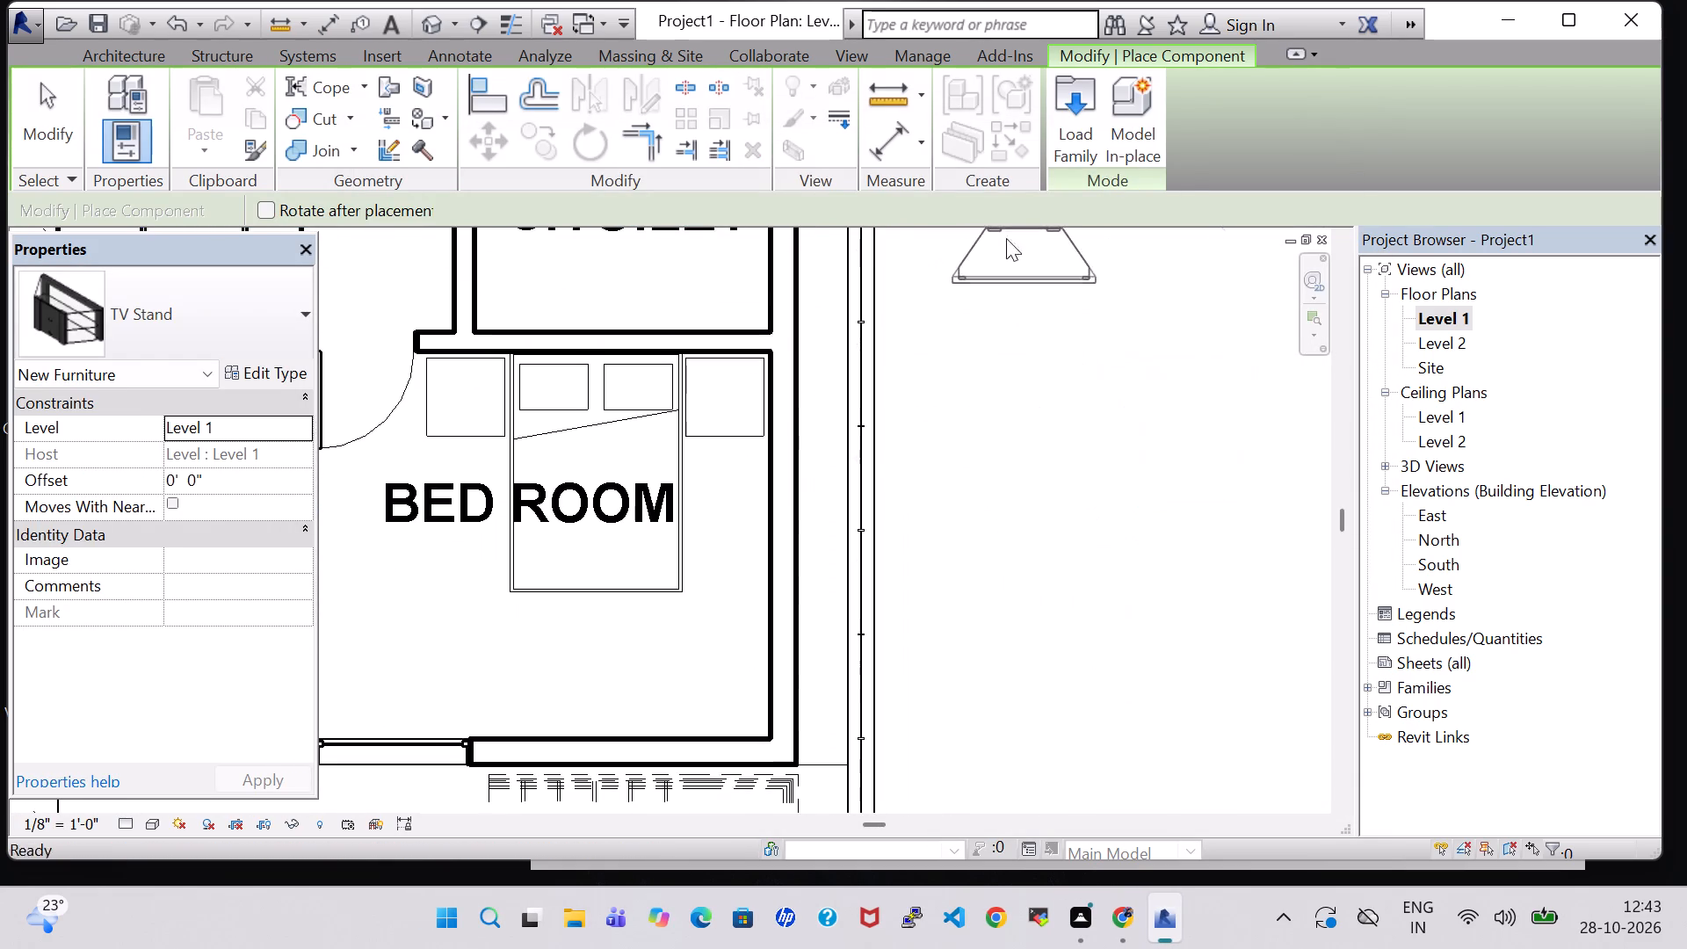
{"action": "key", "text": "space"}
{"action": "key", "text": "space"}
{"action": "key", "text": "space"}
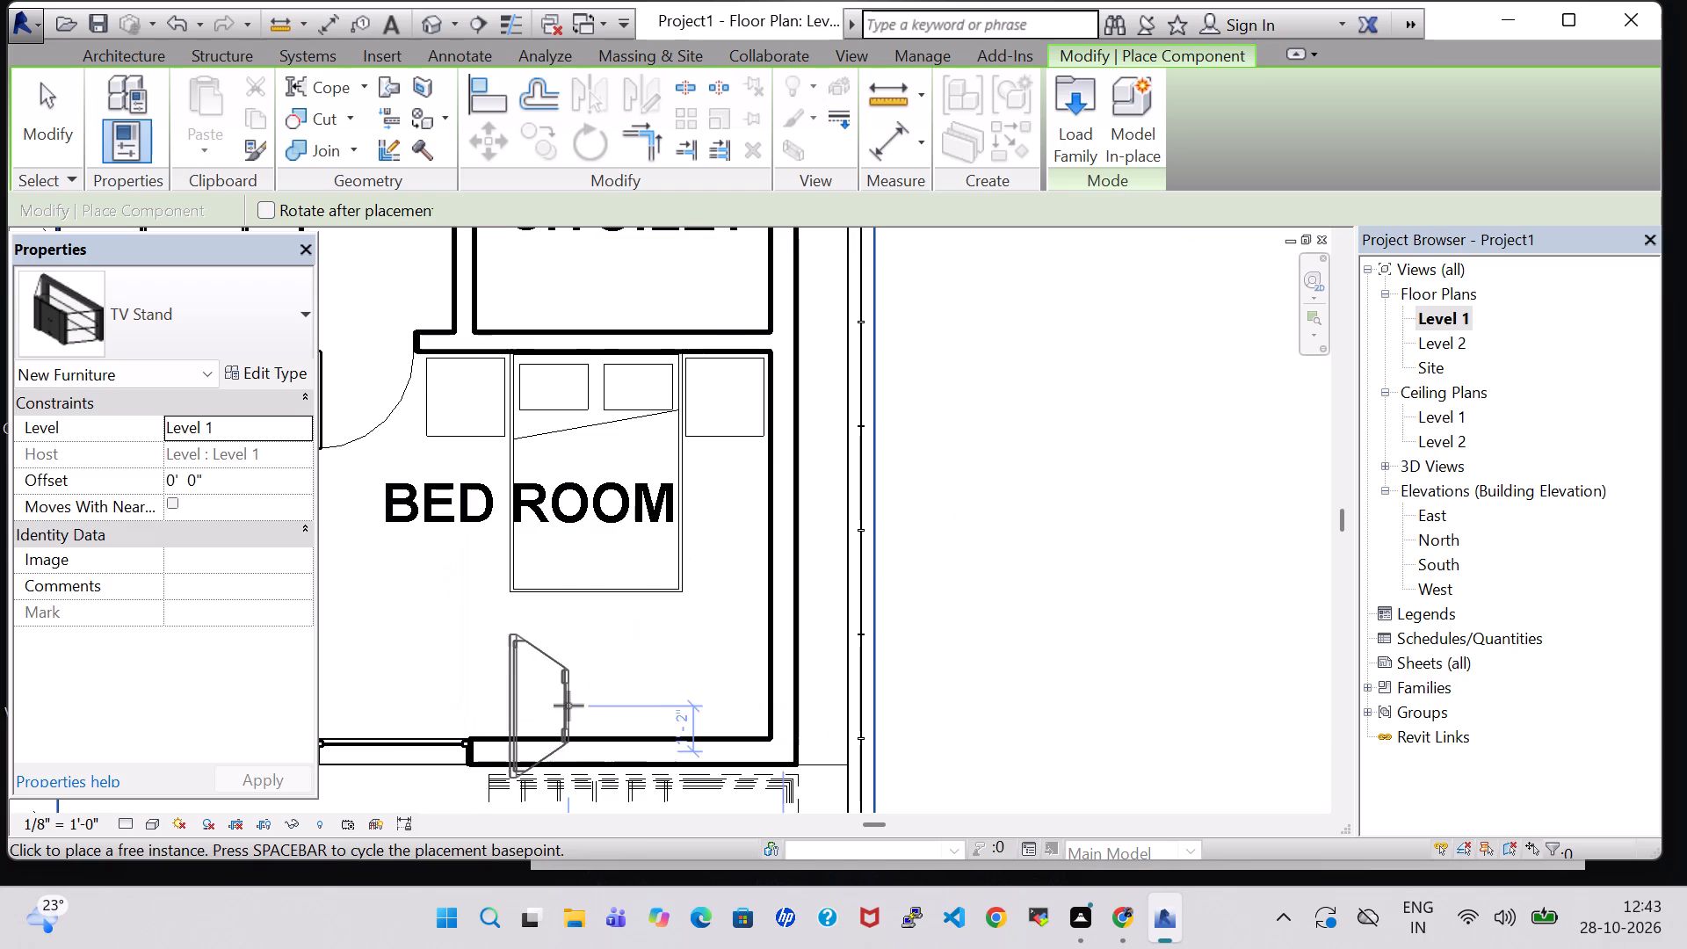
{"action": "key", "text": "space"}
{"action": "key", "text": "space"}
{"action": "key", "text": "space"}
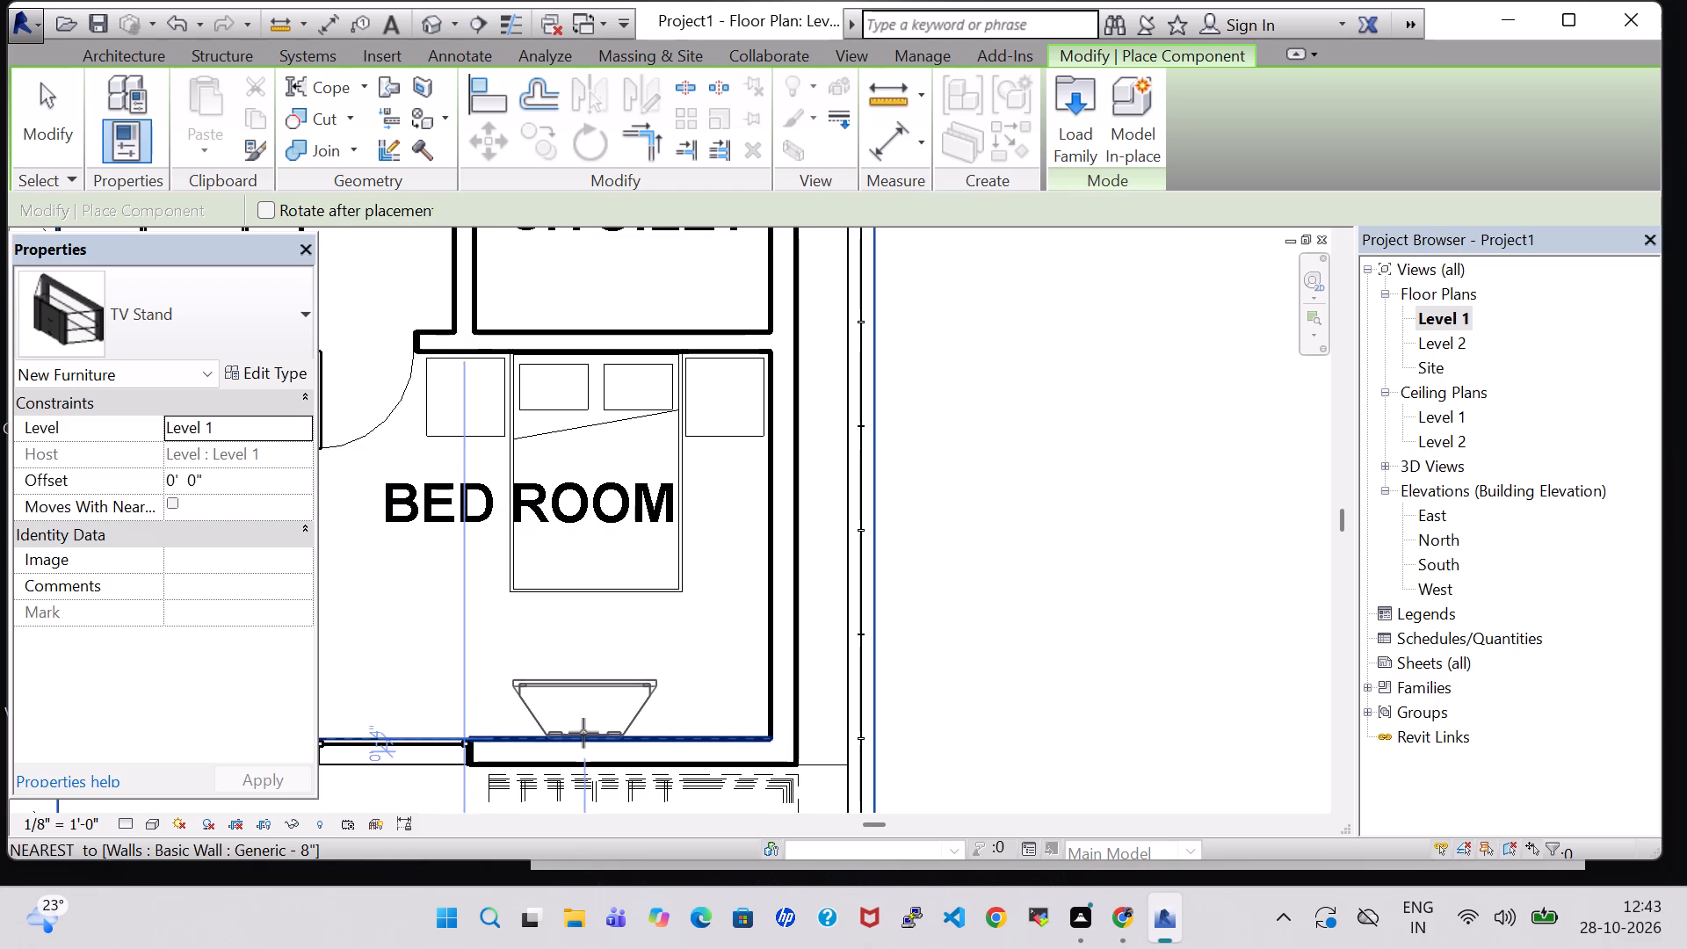
{"action": "left_click", "coordinate": [583, 733]}
Place another TV Stand in the bedroom beside STORE, against the LIVING/DINNING wall opposite the bed, and end component placement.
{"action": "scroll", "coordinate": [688, 682], "scroll_direction": "down", "scroll_amount": 6}
{"action": "middle_click_drag", "start_coordinate": [897, 602], "coordinate": [981, 710]}
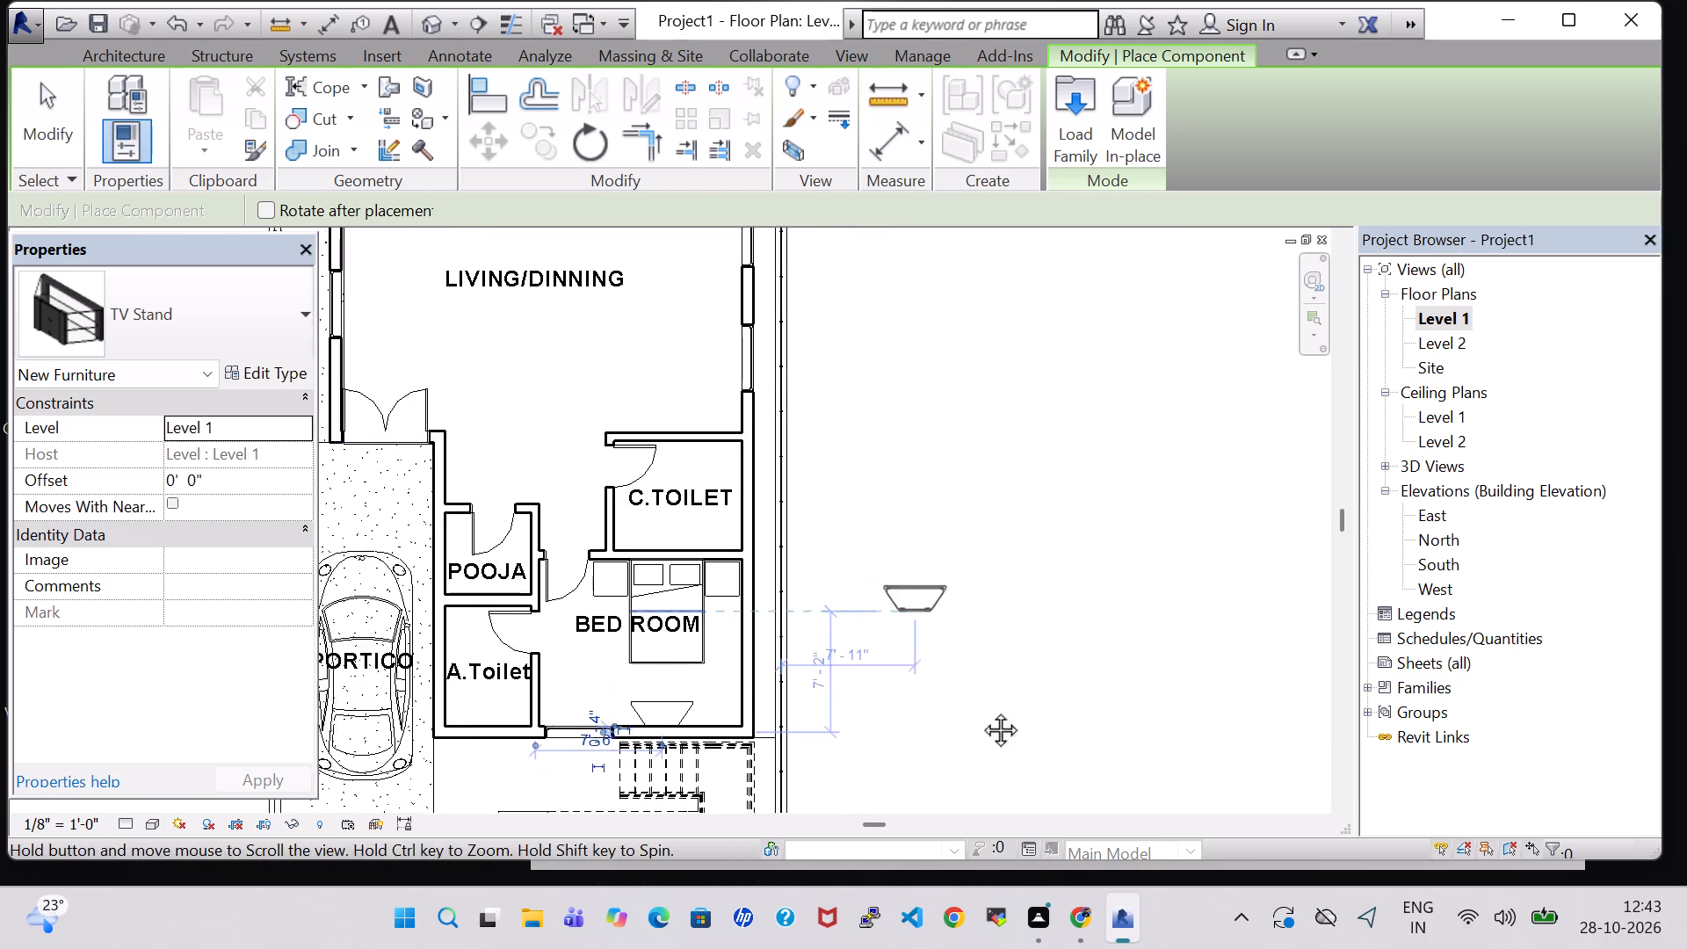
{"action": "middle_click_drag", "start_coordinate": [981, 710], "coordinate": [1014, 743]}
{"action": "scroll", "coordinate": [1014, 743], "scroll_direction": "down", "scroll_amount": 2}
{"action": "middle_click_drag", "start_coordinate": [619, 390], "coordinate": [624, 611]}
{"action": "scroll", "coordinate": [584, 516], "scroll_direction": "up", "scroll_amount": 1}
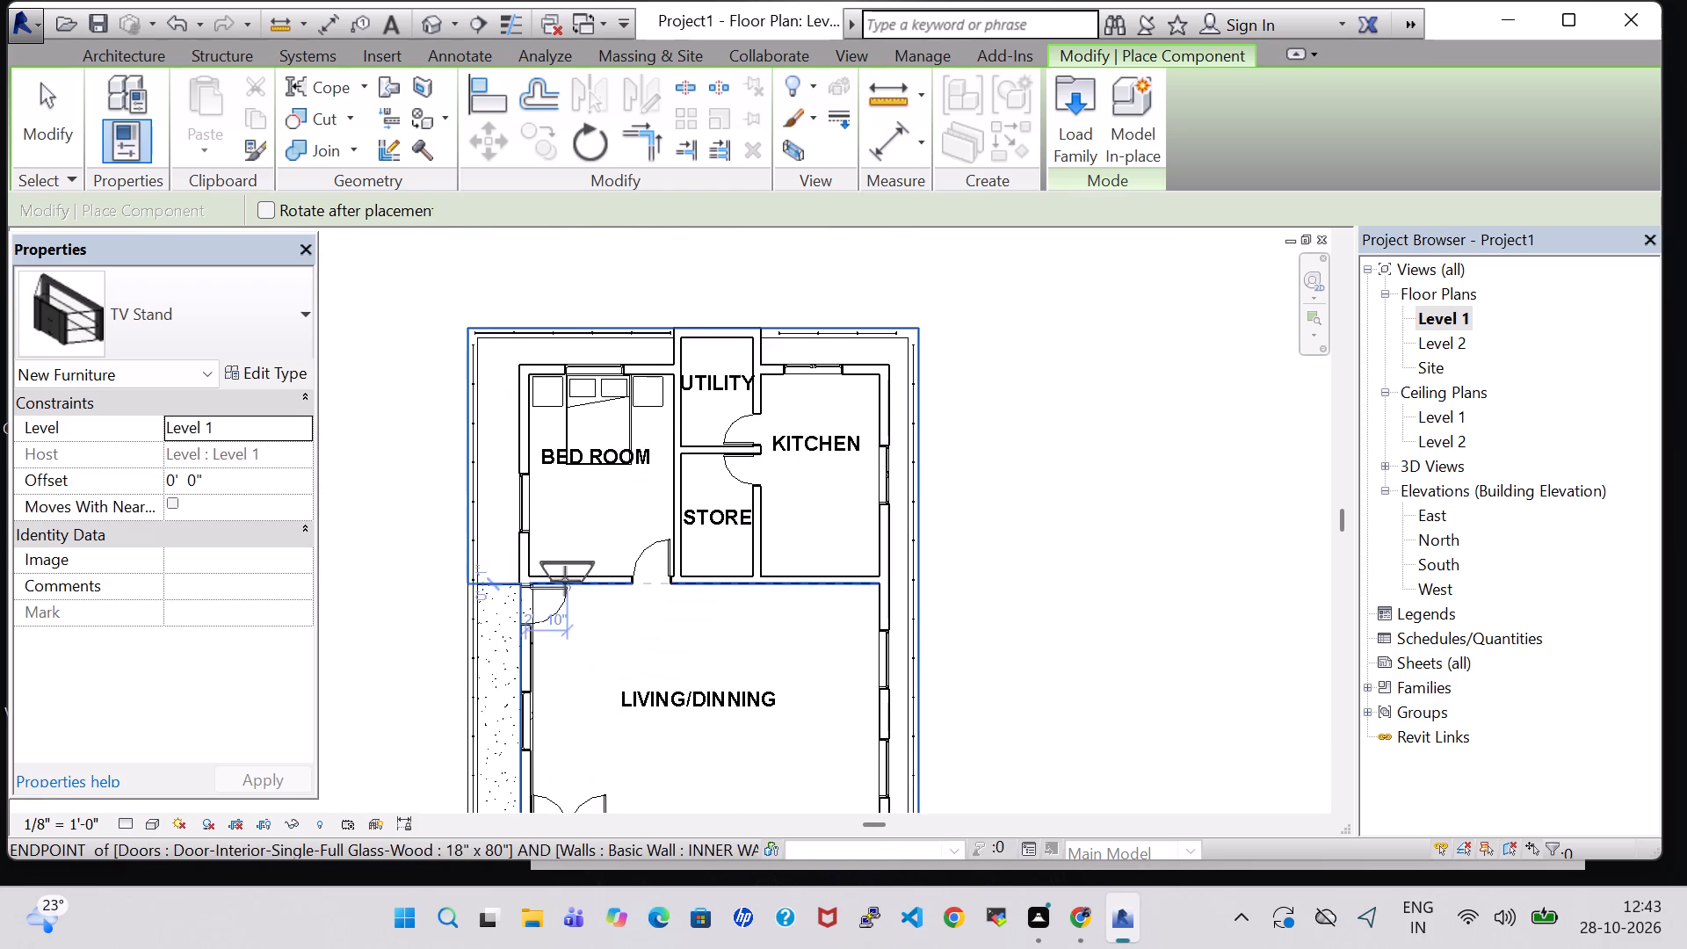
{"action": "scroll", "coordinate": [565, 581], "scroll_direction": "up", "scroll_amount": 5}
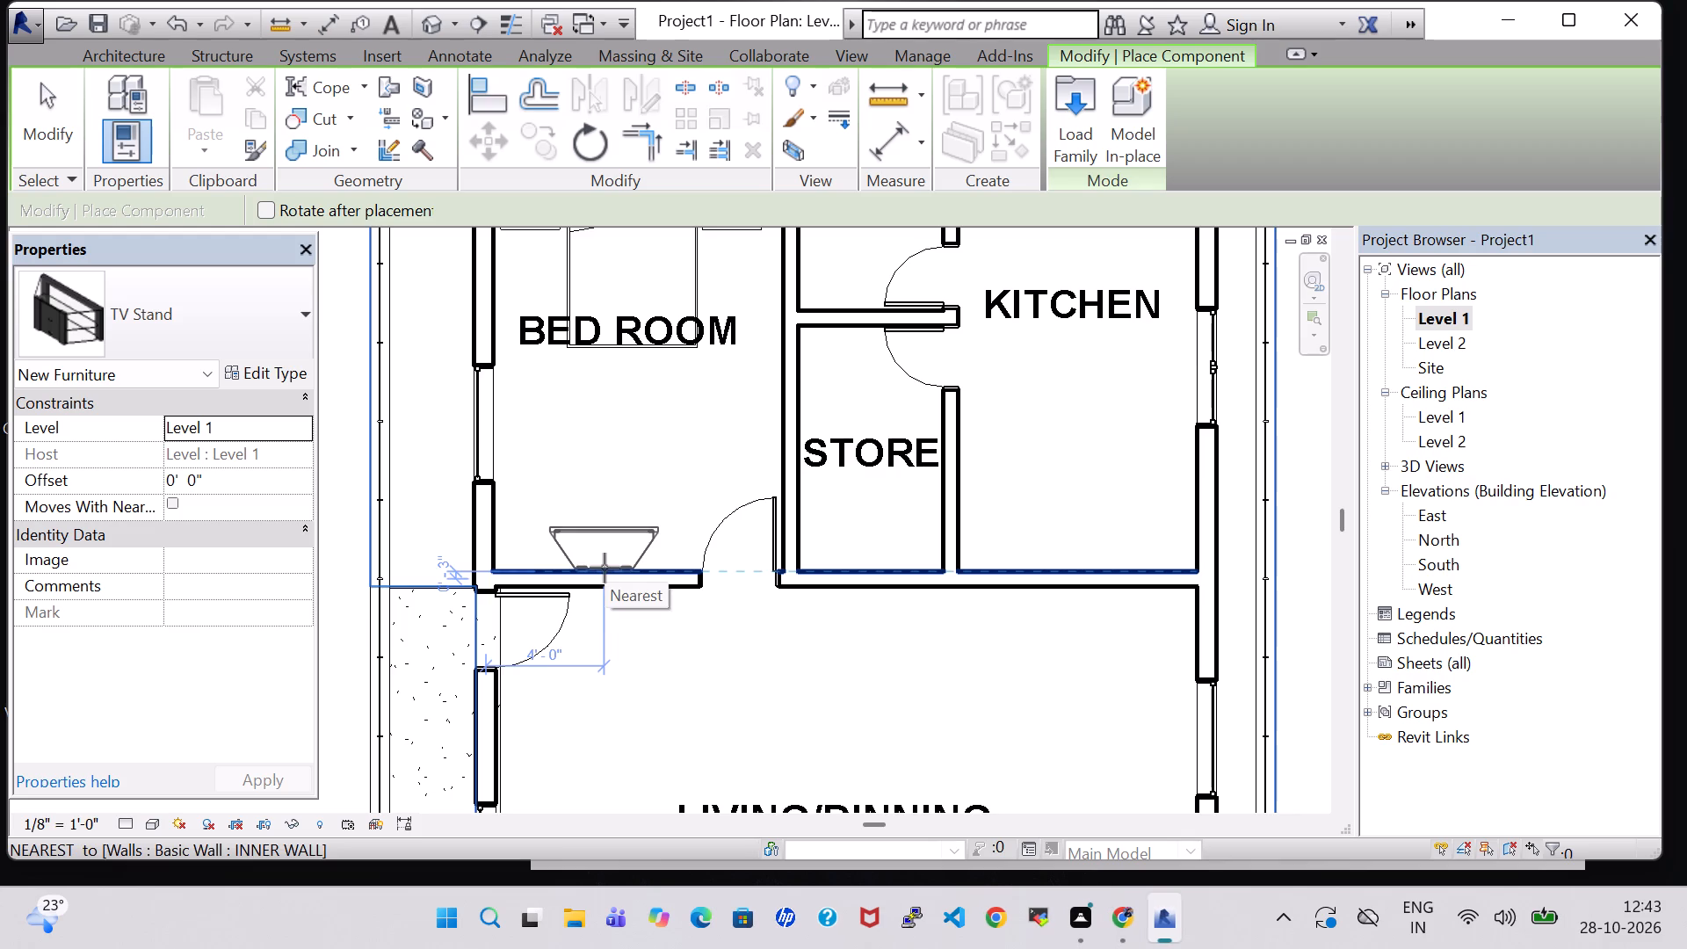
{"action": "left_click", "coordinate": [605, 568]}
{"action": "scroll", "coordinate": [605, 568], "scroll_direction": "up", "scroll_amount": 1}
{"action": "scroll", "coordinate": [687, 665], "scroll_direction": "down", "scroll_amount": 3}
{"action": "key", "text": "Escape"}
{"action": "scroll", "coordinate": [687, 665], "scroll_direction": "down", "scroll_amount": 3}
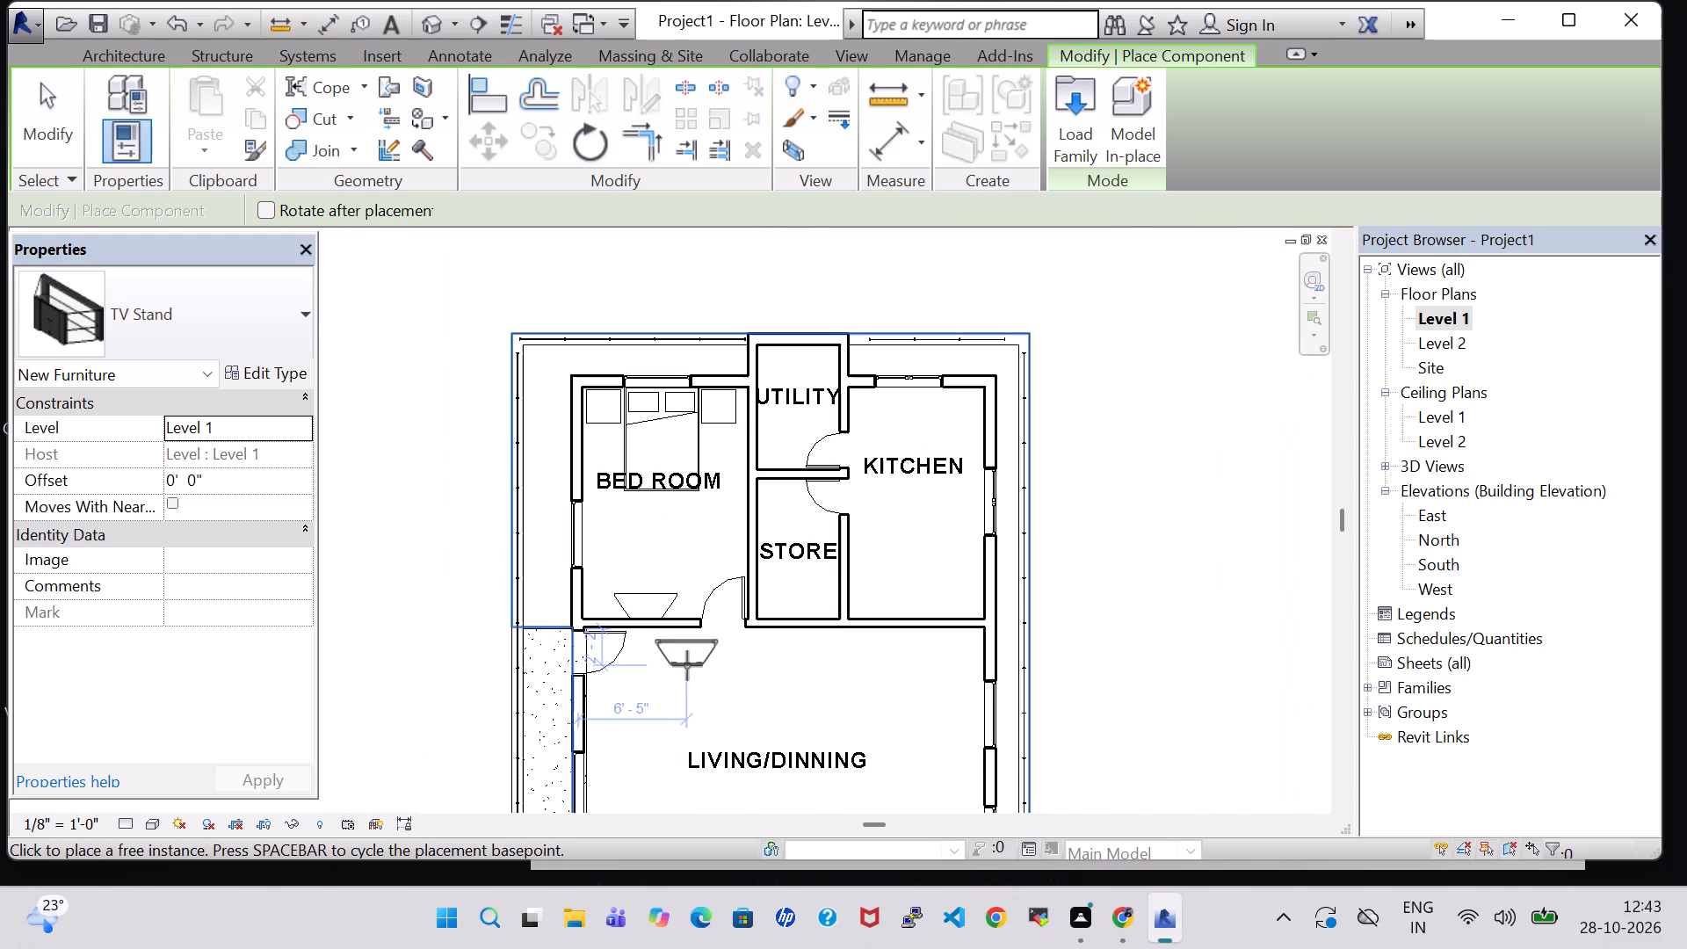
{"action": "key", "text": "Escape"}
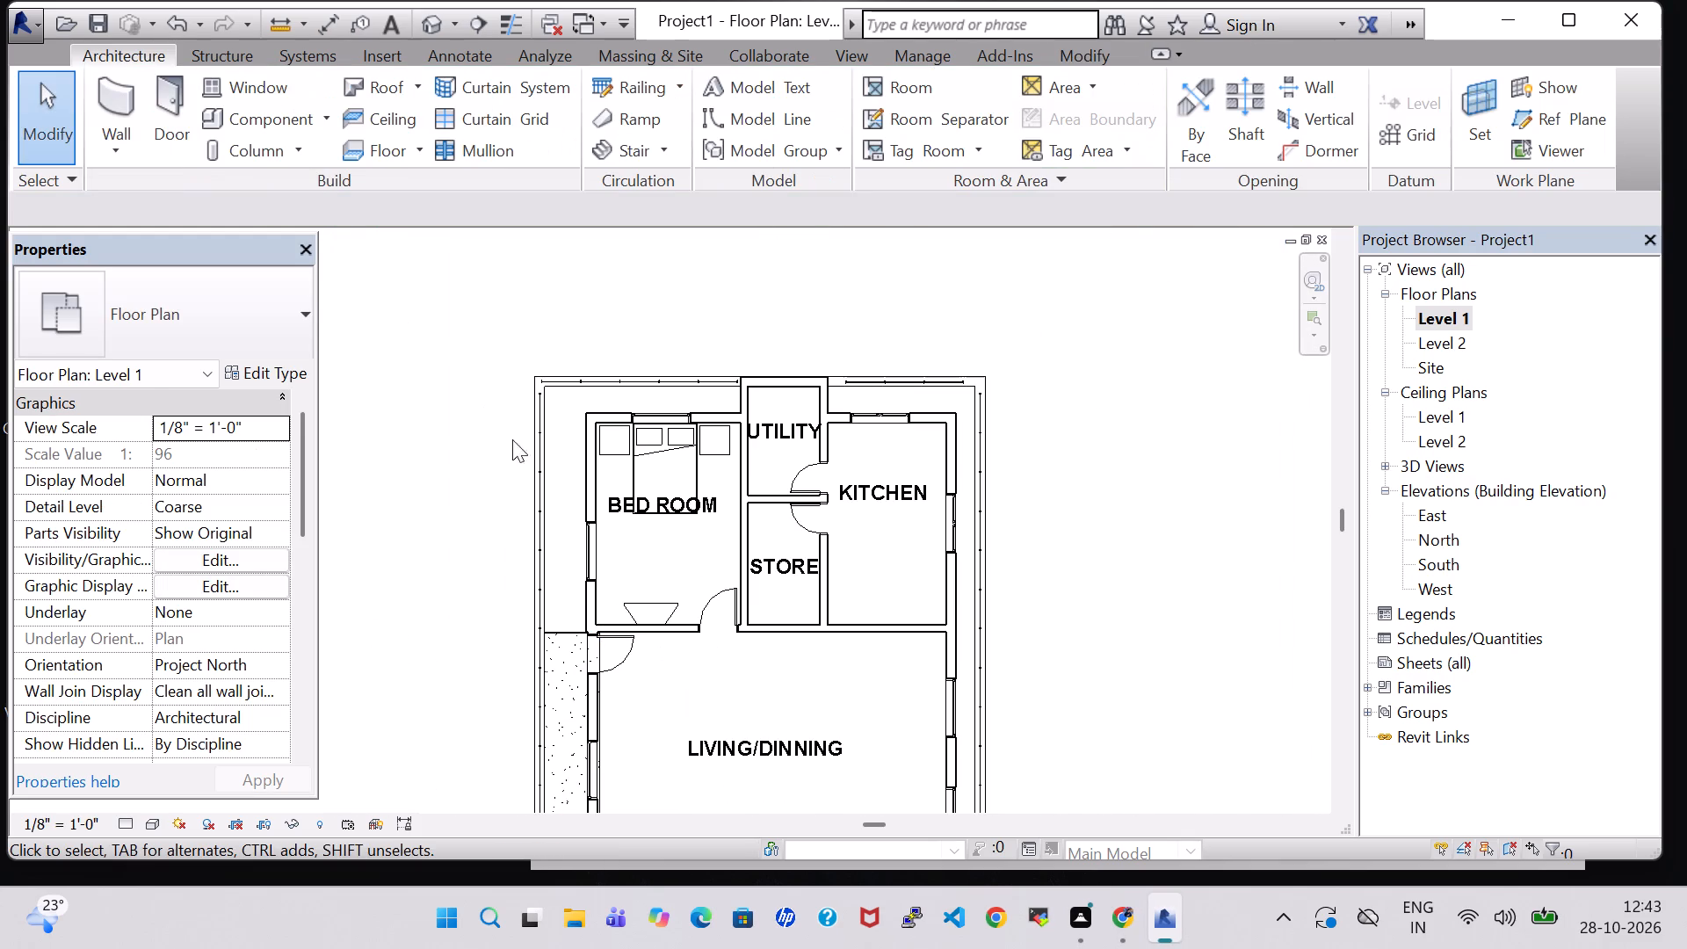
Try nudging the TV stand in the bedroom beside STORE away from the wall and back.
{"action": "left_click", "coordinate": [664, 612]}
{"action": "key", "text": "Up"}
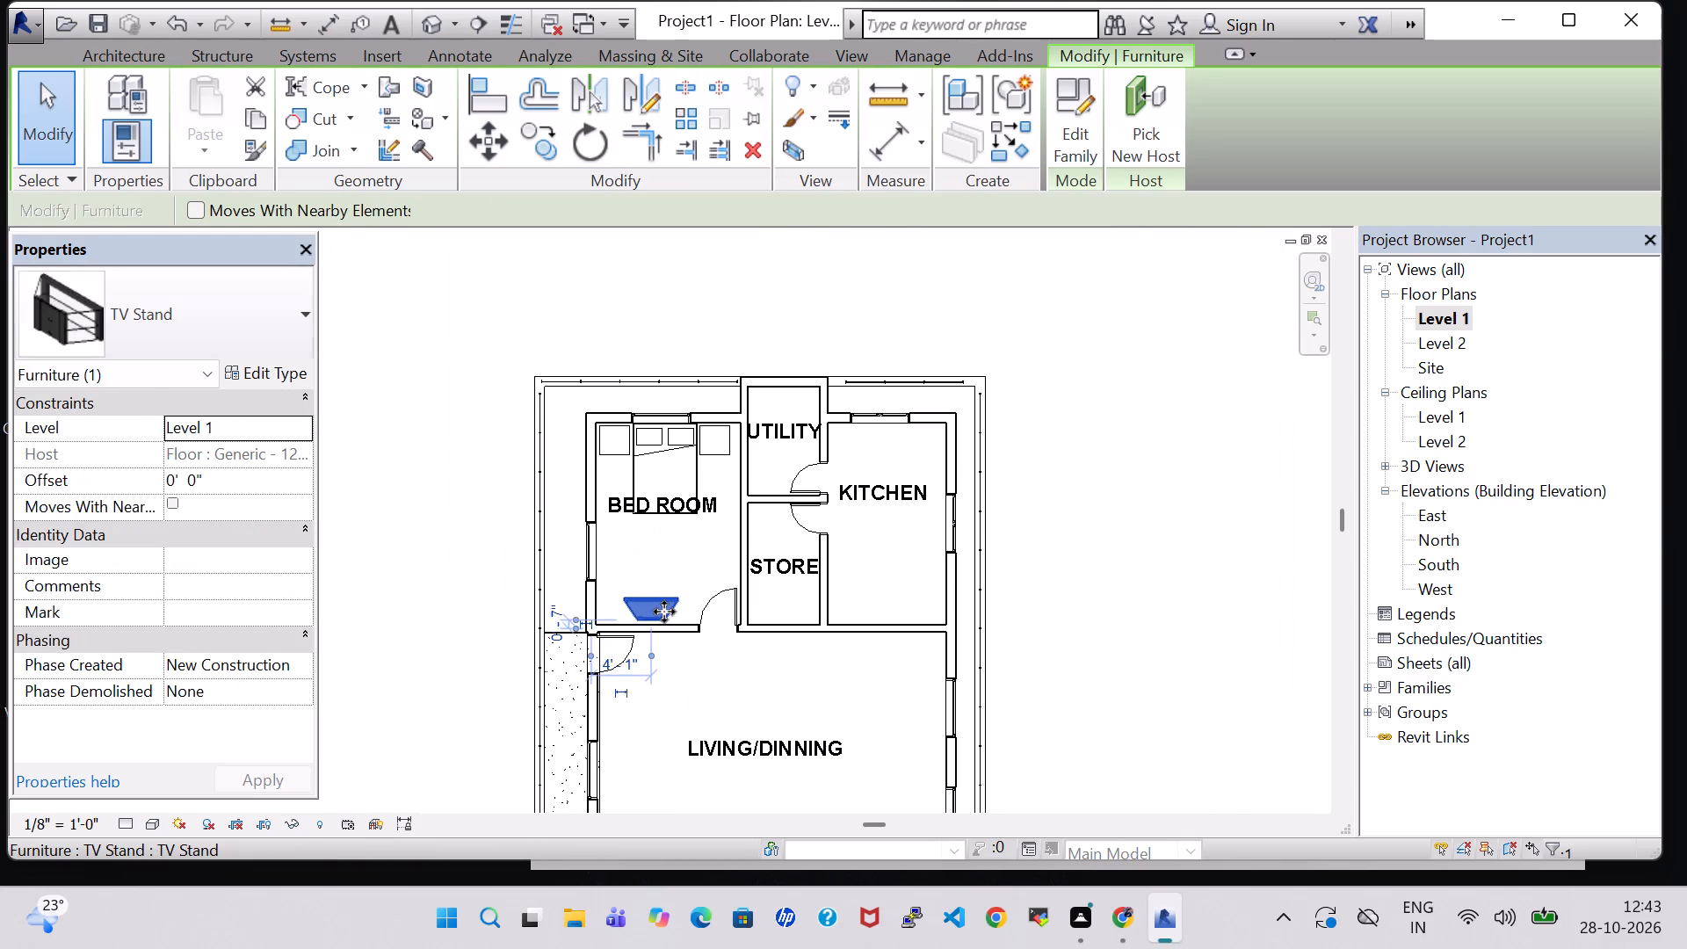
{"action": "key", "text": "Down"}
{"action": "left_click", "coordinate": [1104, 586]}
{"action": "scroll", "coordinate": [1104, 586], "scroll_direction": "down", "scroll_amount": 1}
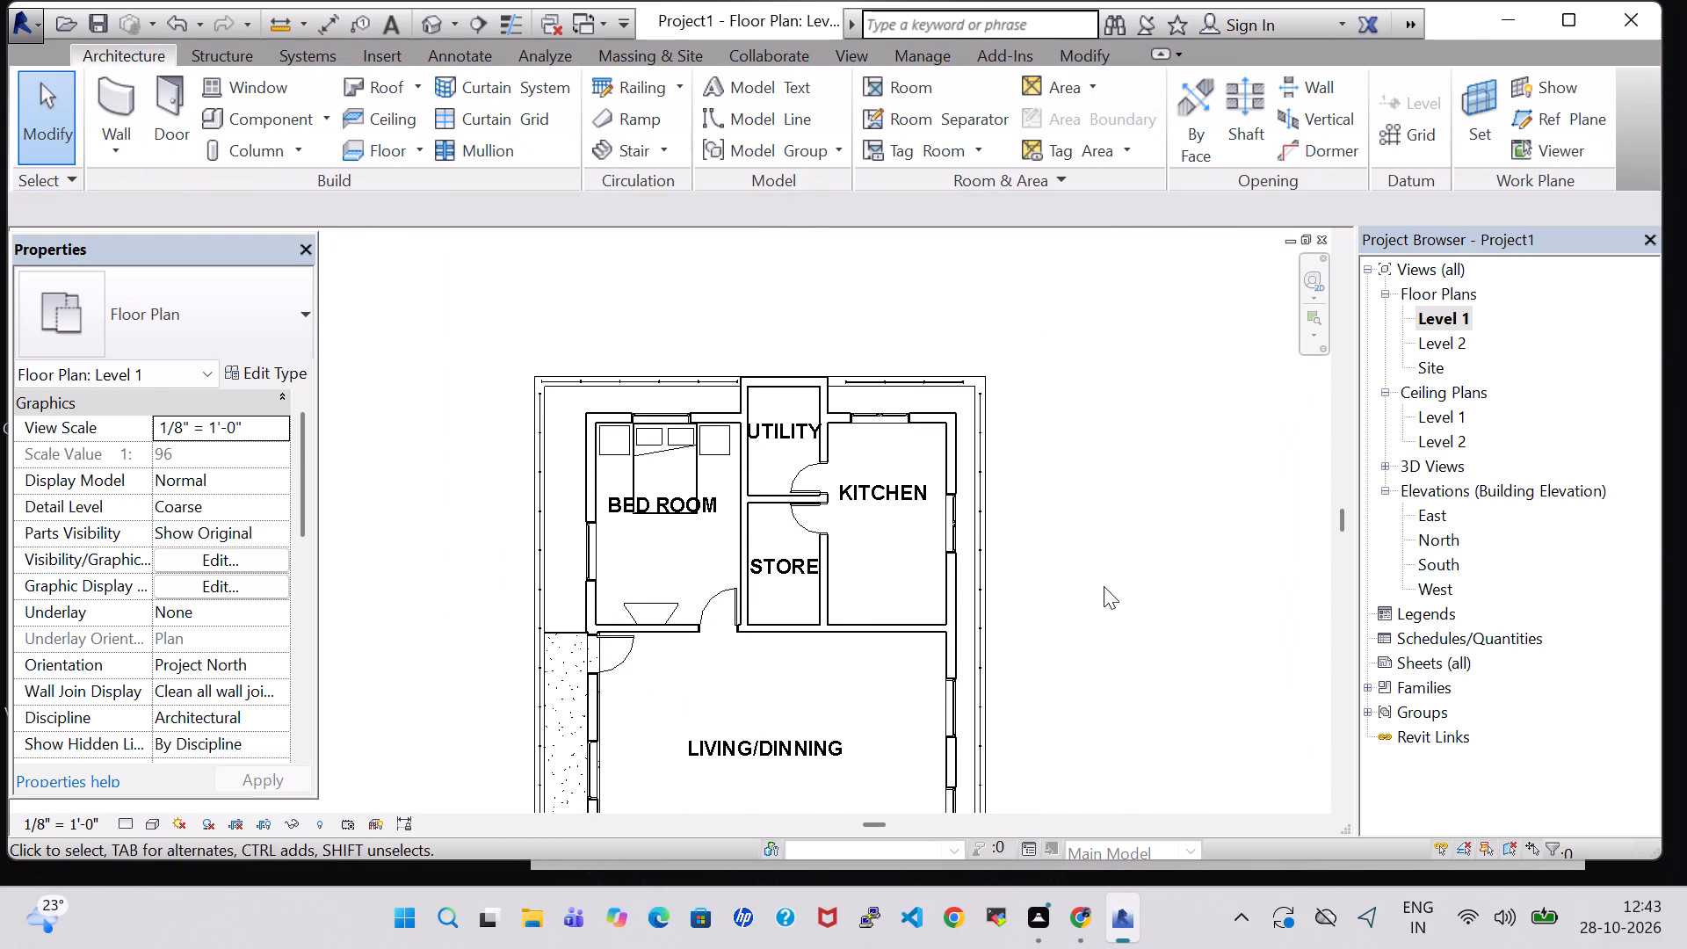
Load the TV - Flat Screen family from the Furniture library folder for component placement, dismissing the save reminder.
{"action": "left_click", "coordinate": [242, 114]}
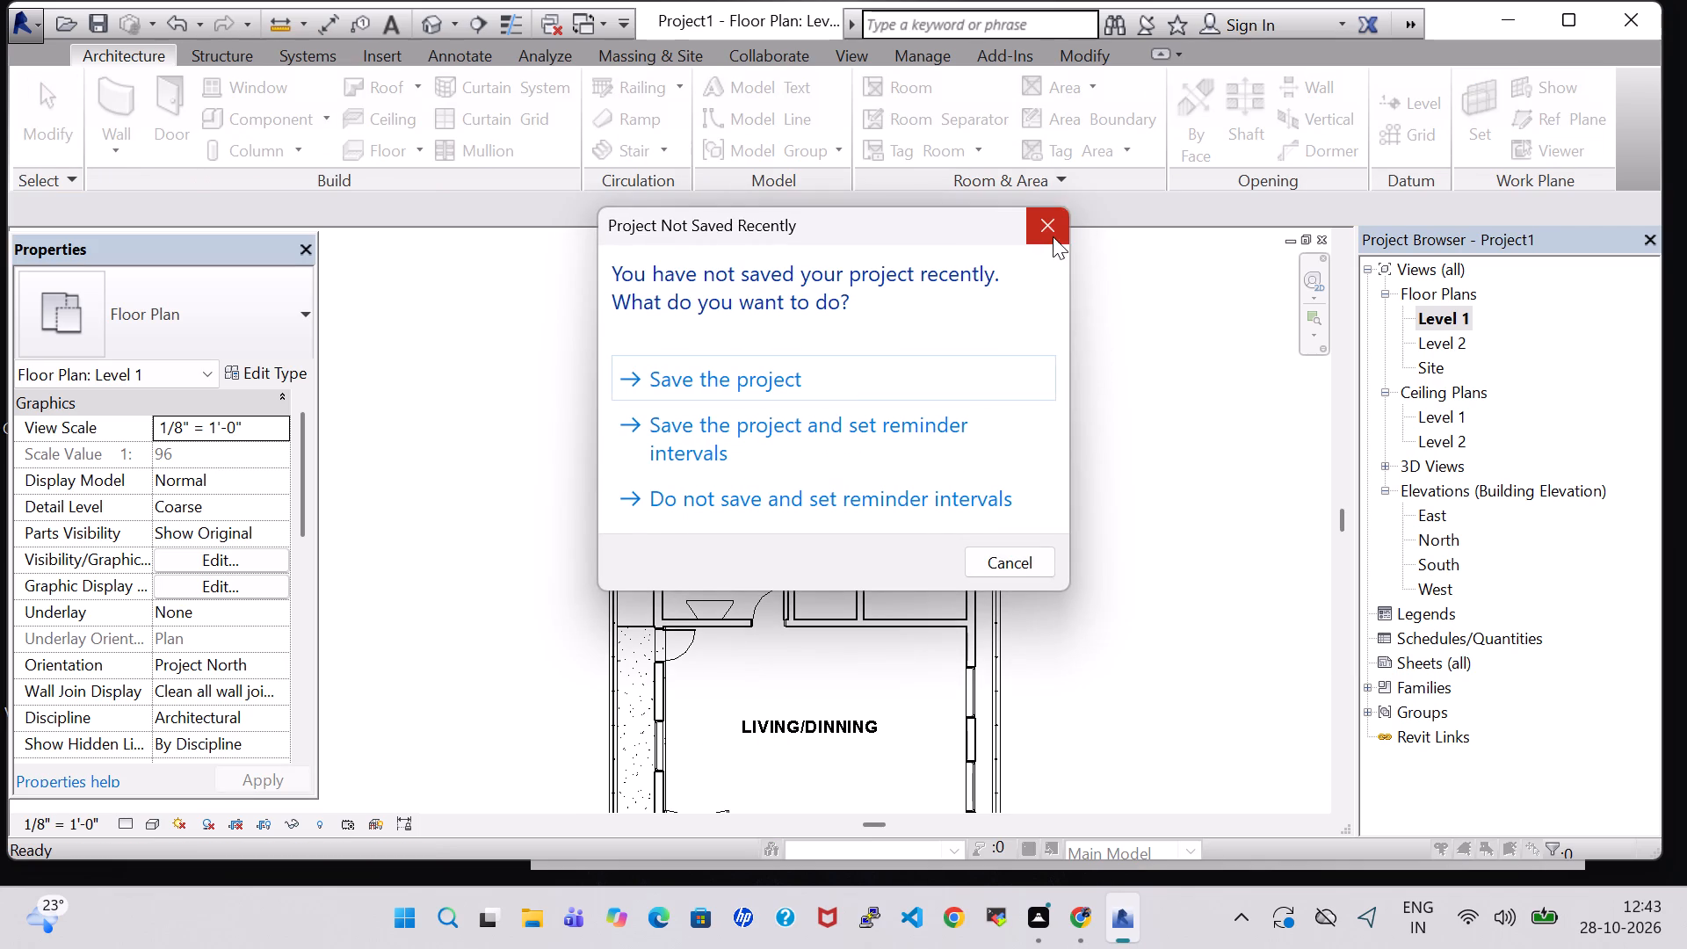
{"action": "left_click", "coordinate": [1049, 236]}
{"action": "left_click", "coordinate": [1068, 141]}
{"action": "scroll", "coordinate": [916, 528], "scroll_direction": "down", "scroll_amount": 2}
{"action": "scroll", "coordinate": [1008, 313], "scroll_direction": "up", "scroll_amount": 1}
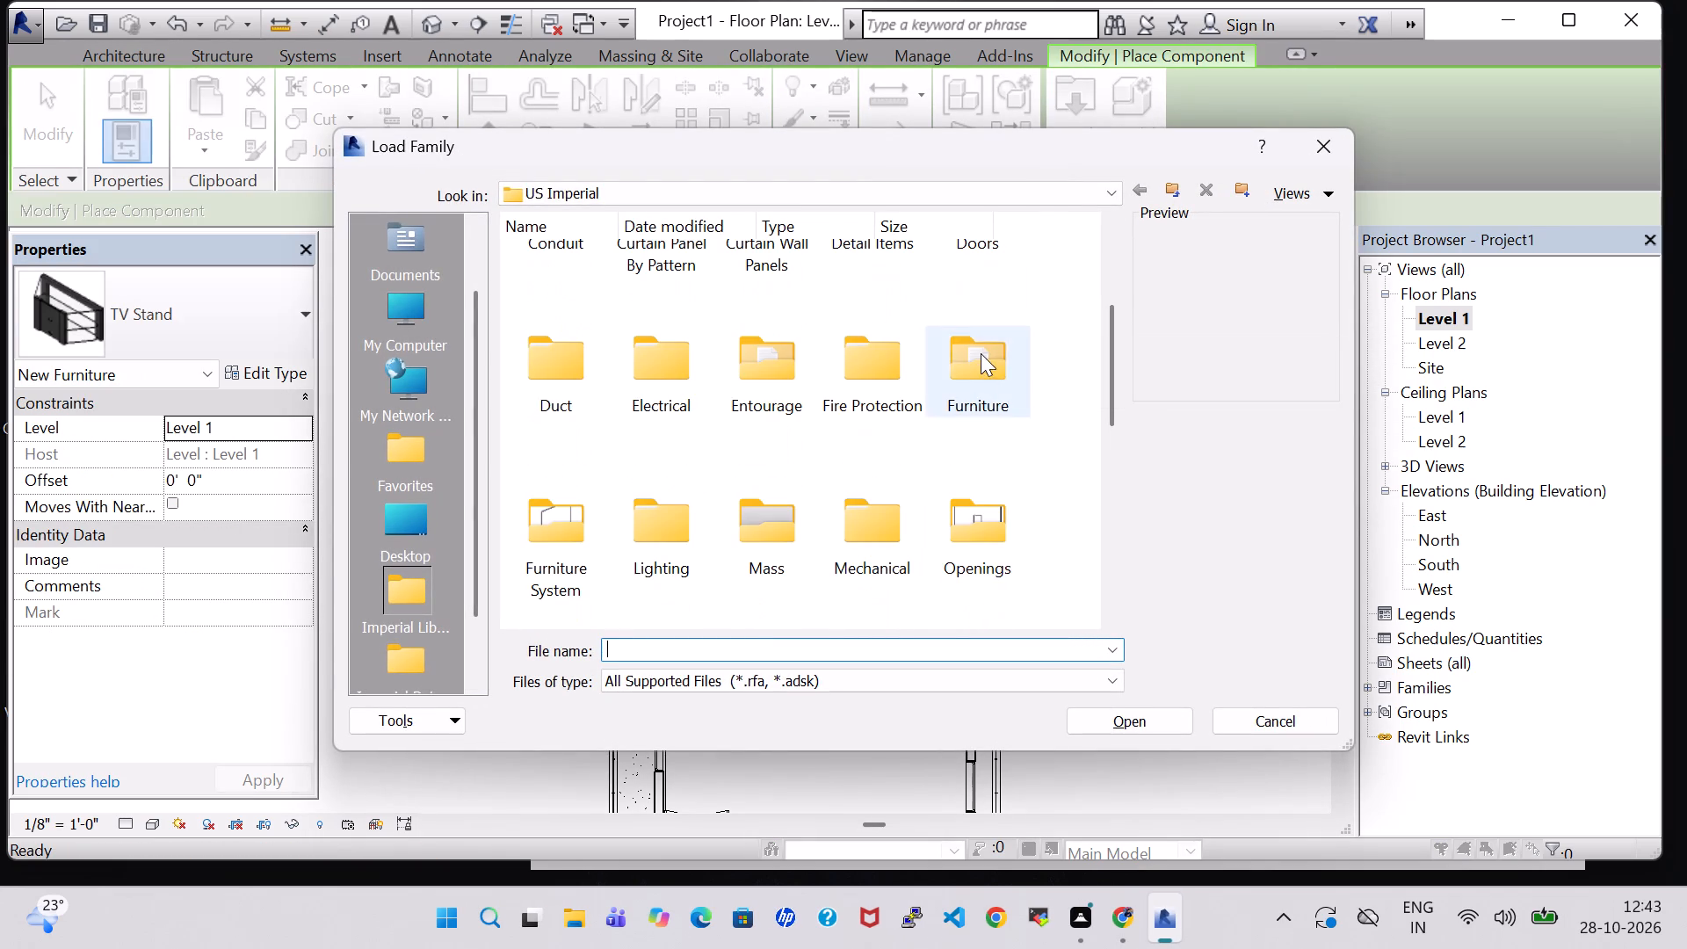
{"action": "double_click", "coordinate": [981, 353]}
{"action": "left_click", "coordinate": [567, 450]}
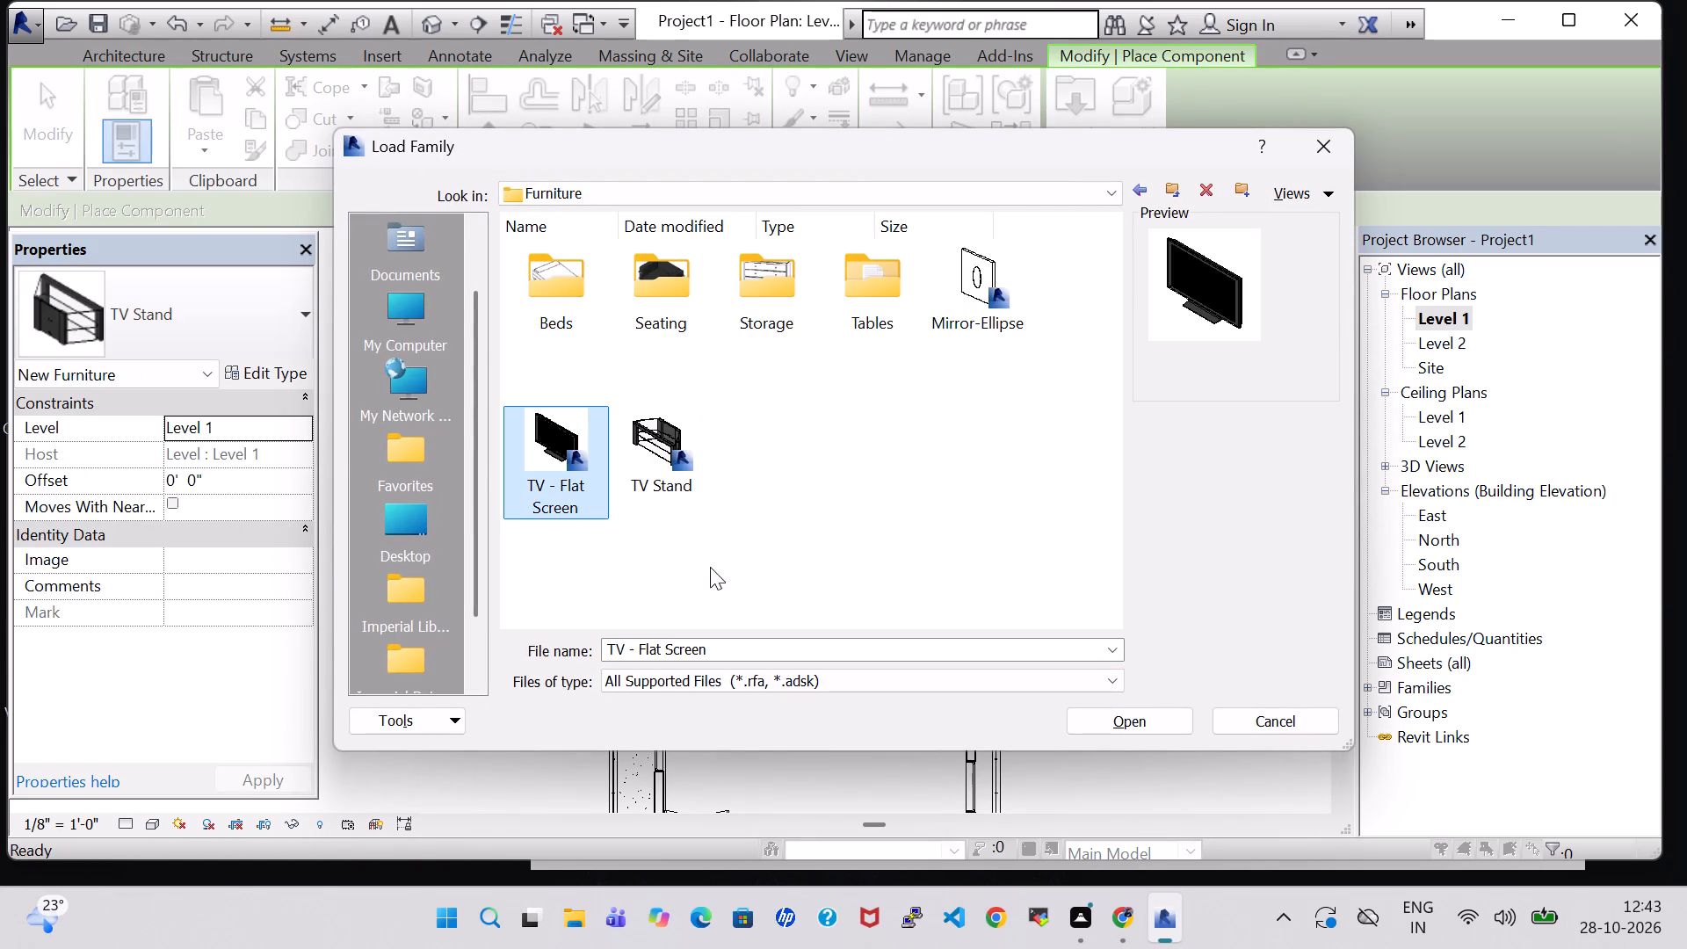
{"action": "left_click", "coordinate": [1151, 729]}
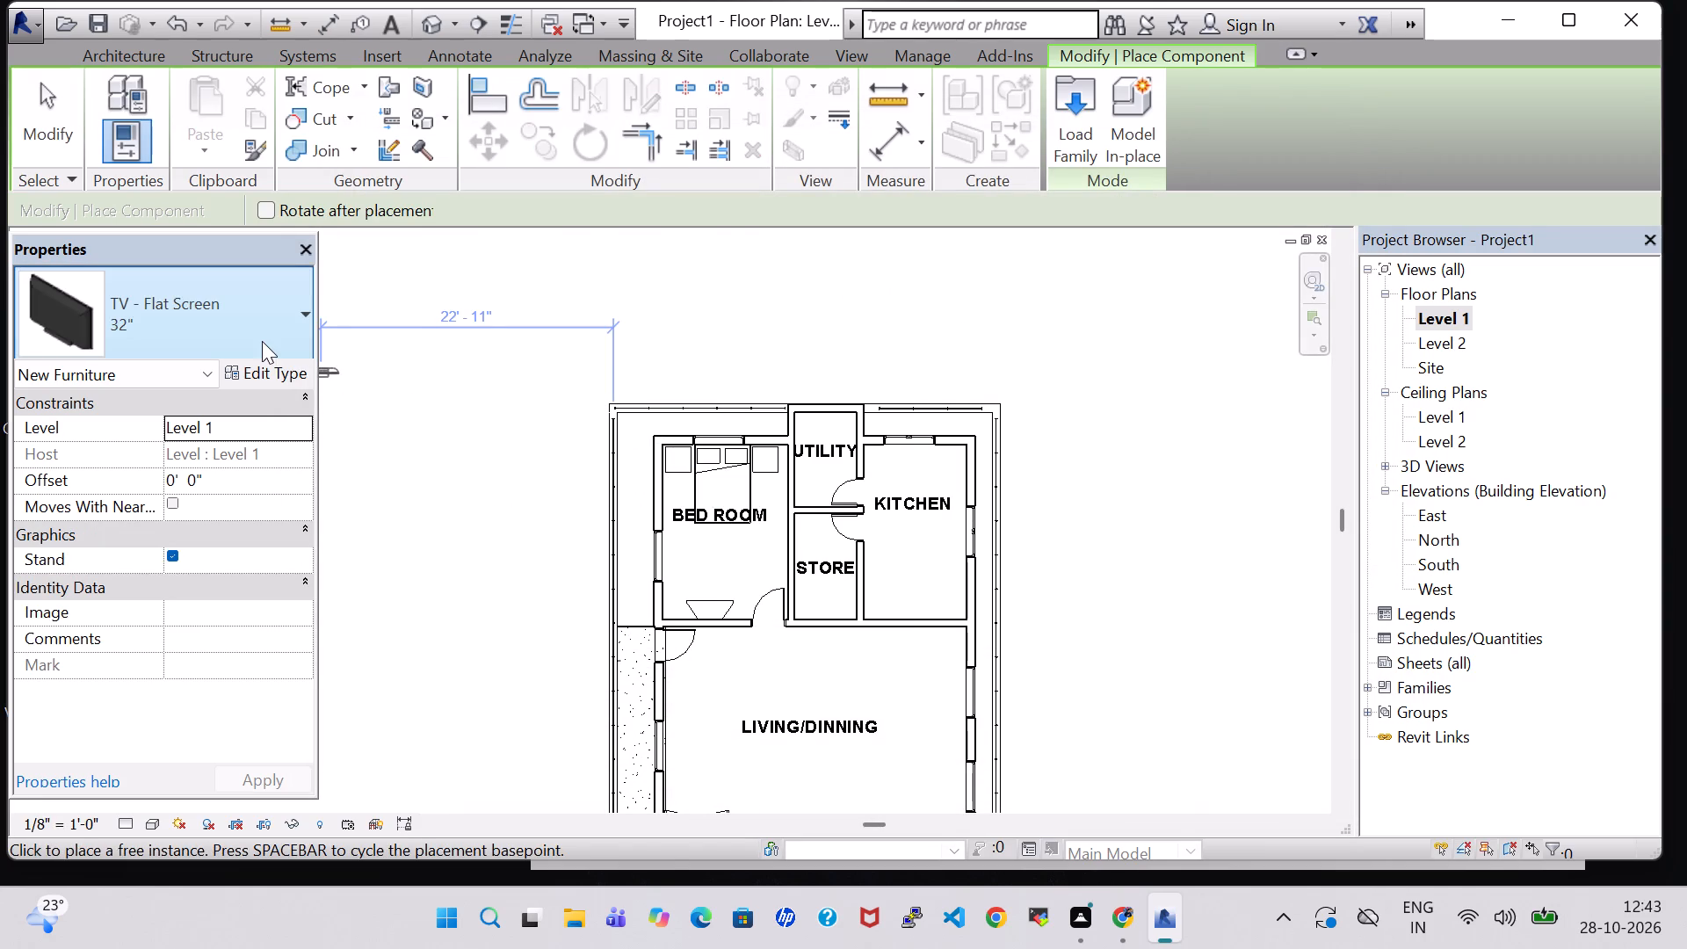
Place a 50" TV - Flat Screen facing the bed on the TV stand in the bedroom beside STORE, and end placement.
{"action": "left_click", "coordinate": [253, 341]}
{"action": "scroll", "coordinate": [232, 719], "scroll_direction": "down", "scroll_amount": 2}
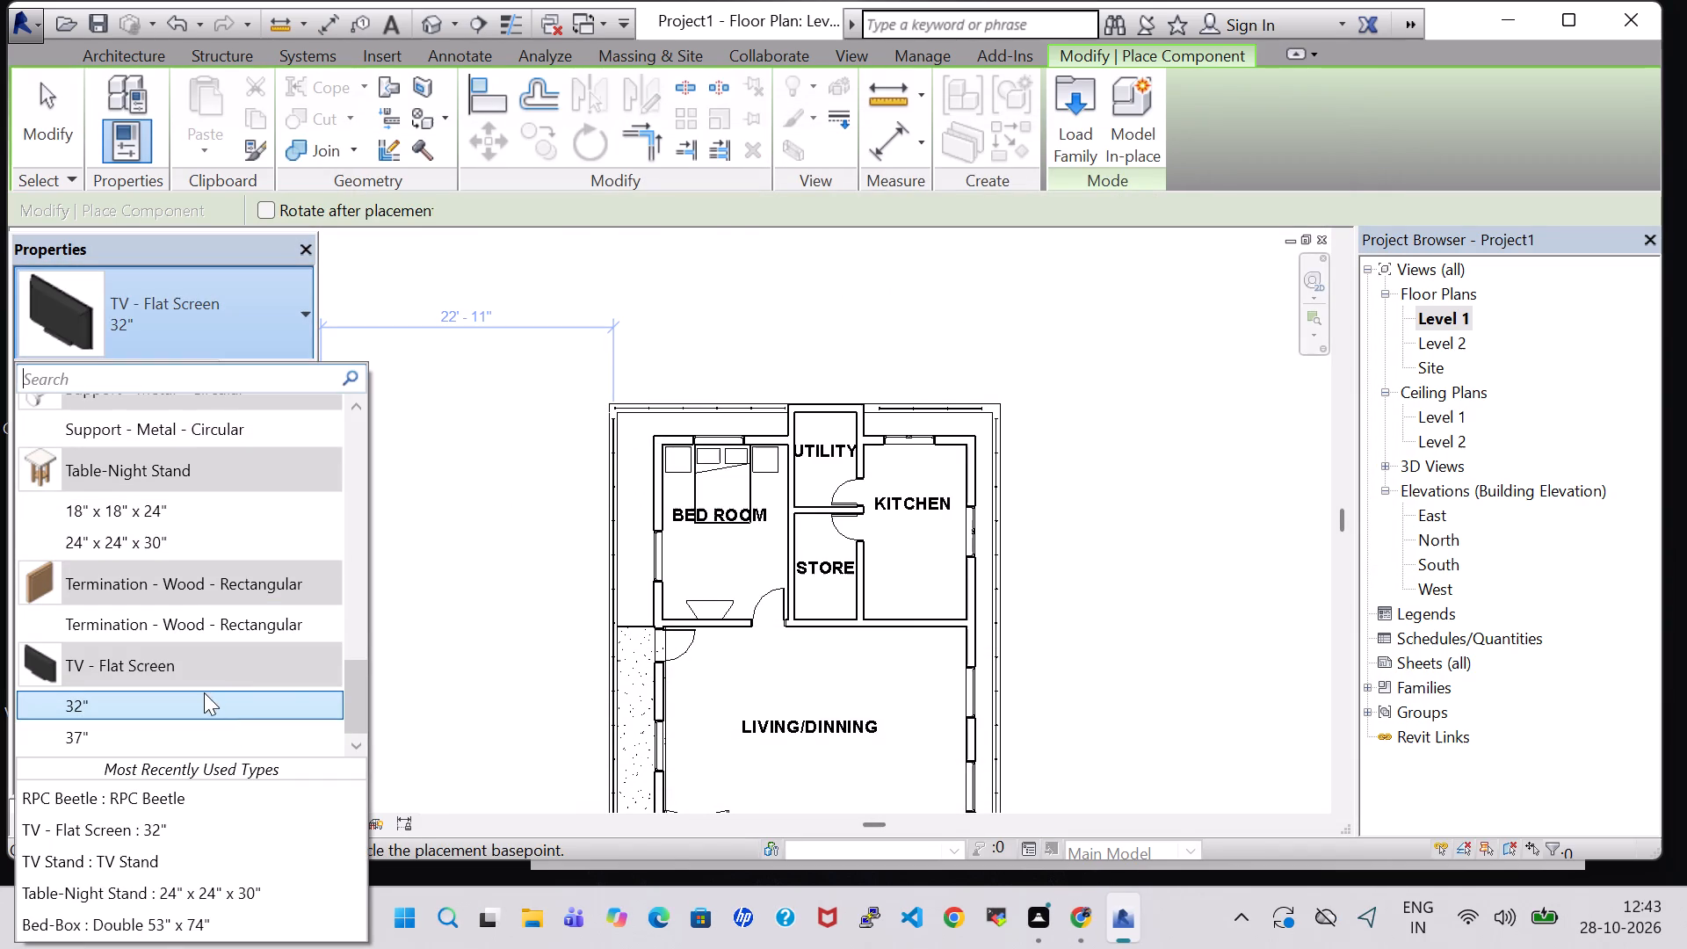
{"action": "scroll", "coordinate": [205, 692], "scroll_direction": "down", "scroll_amount": 2}
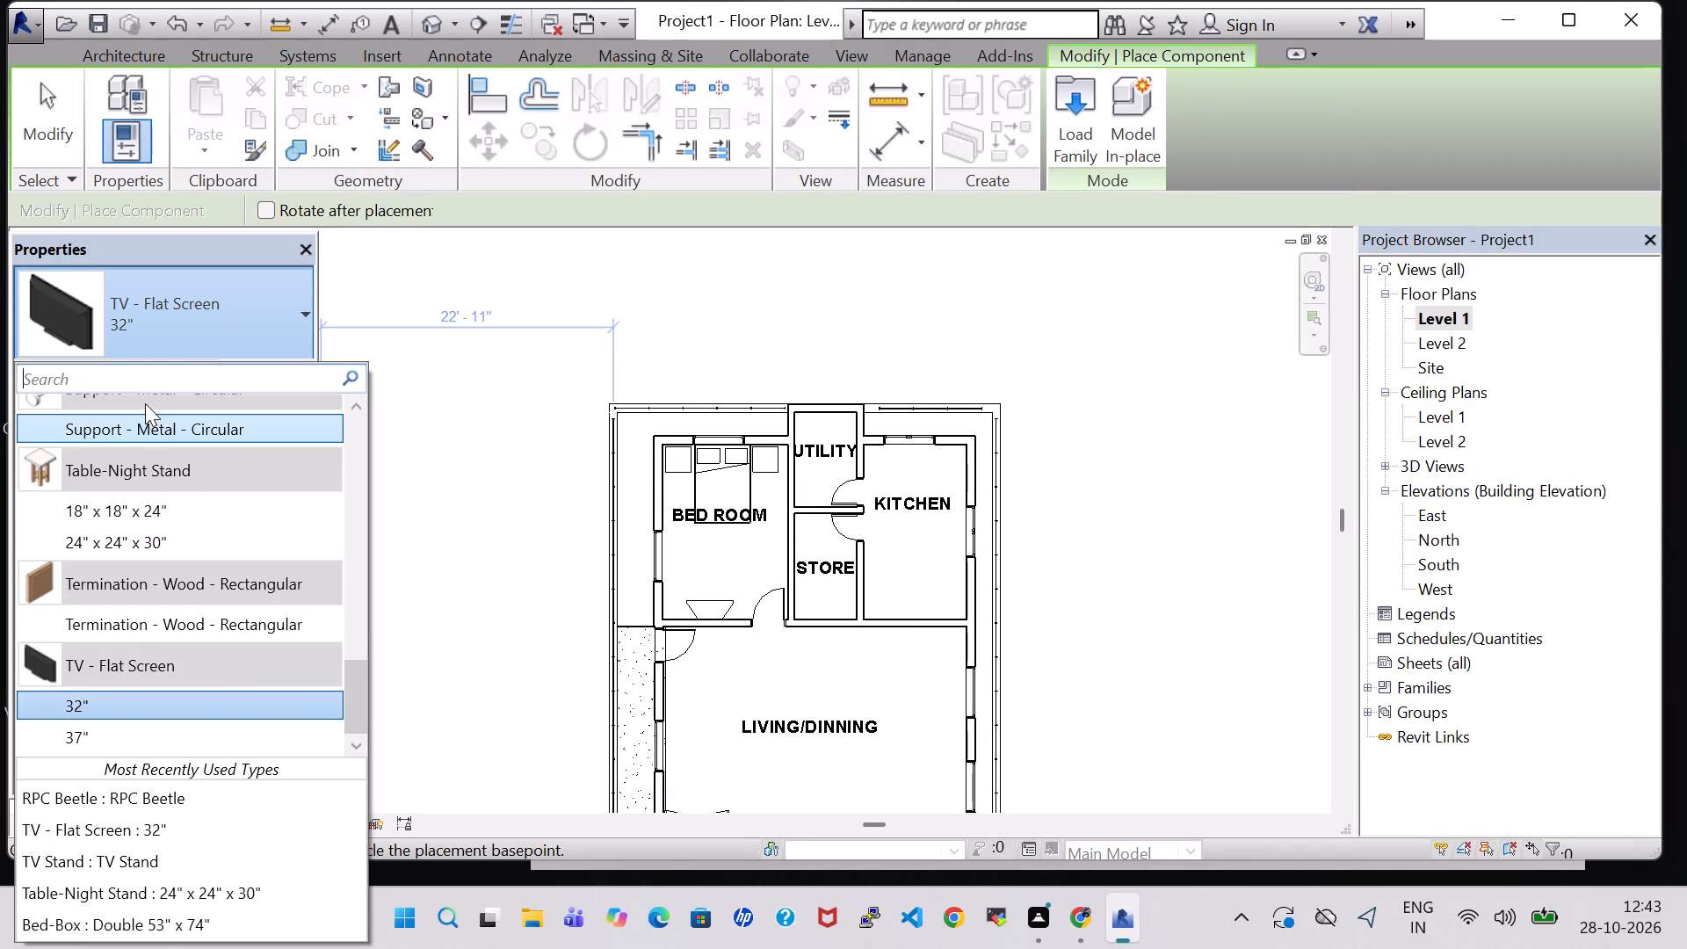
{"action": "key", "text": "t"}
{"action": "key", "text": "v"}
{"action": "scroll", "coordinate": [155, 581], "scroll_direction": "down", "scroll_amount": 1}
{"action": "left_click", "coordinate": [153, 581]}
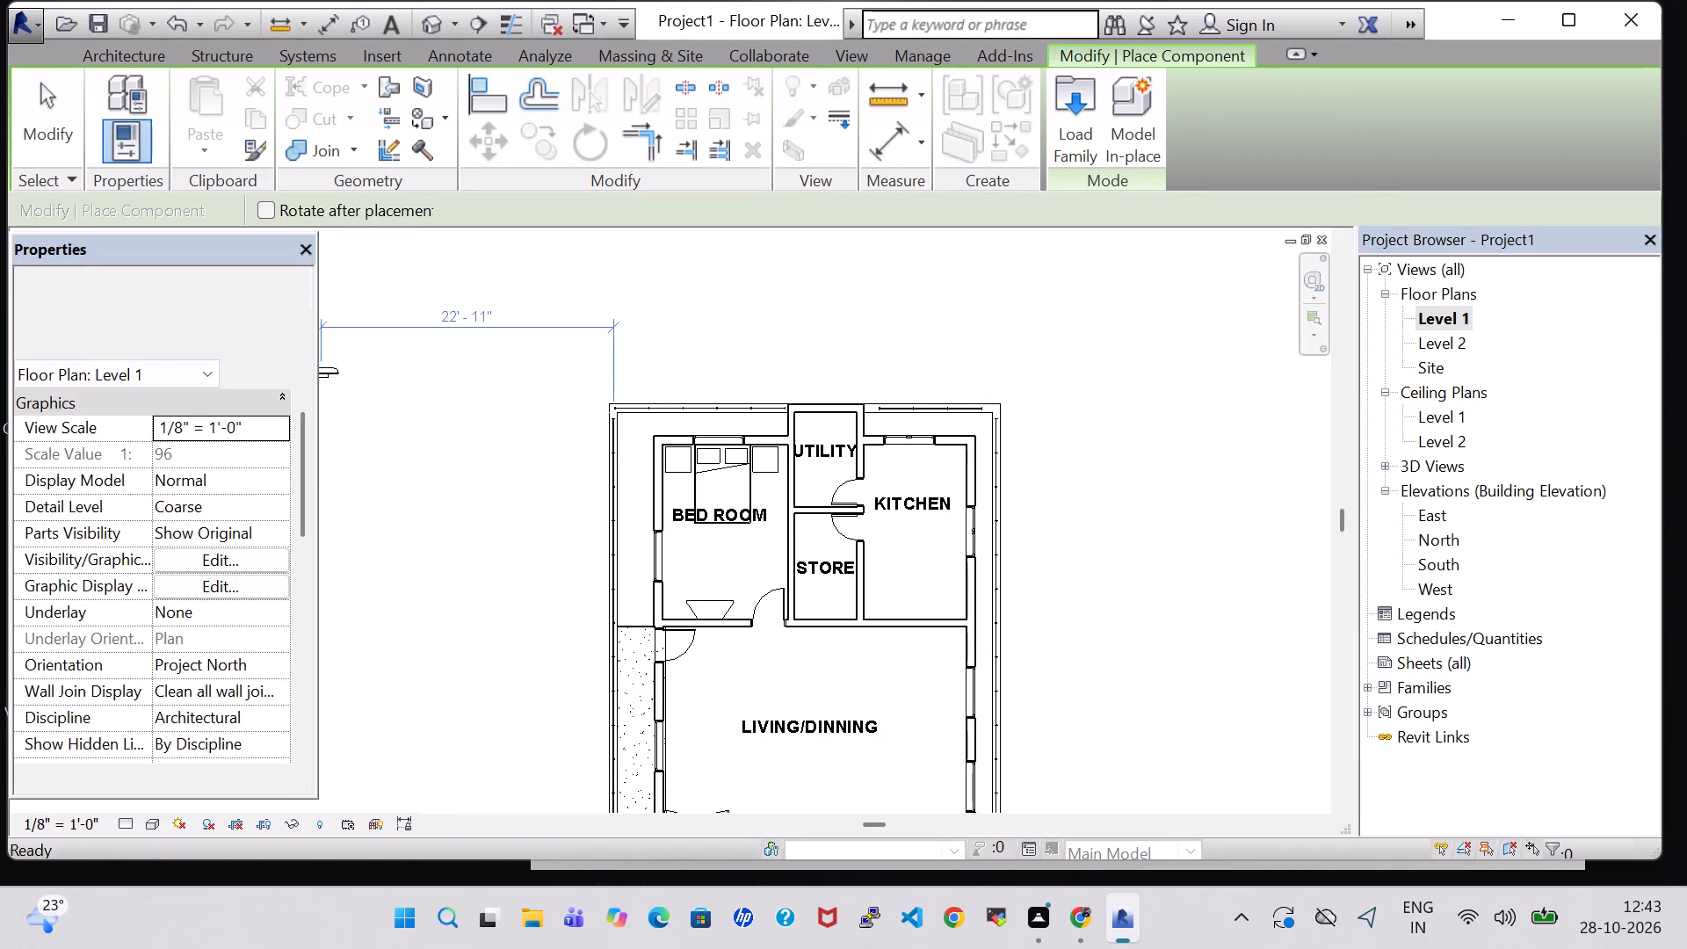
{"action": "scroll", "coordinate": [751, 601], "scroll_direction": "up", "scroll_amount": 5}
{"action": "key", "text": "space"}
{"action": "key", "text": "space"}
{"action": "key", "text": "space"}
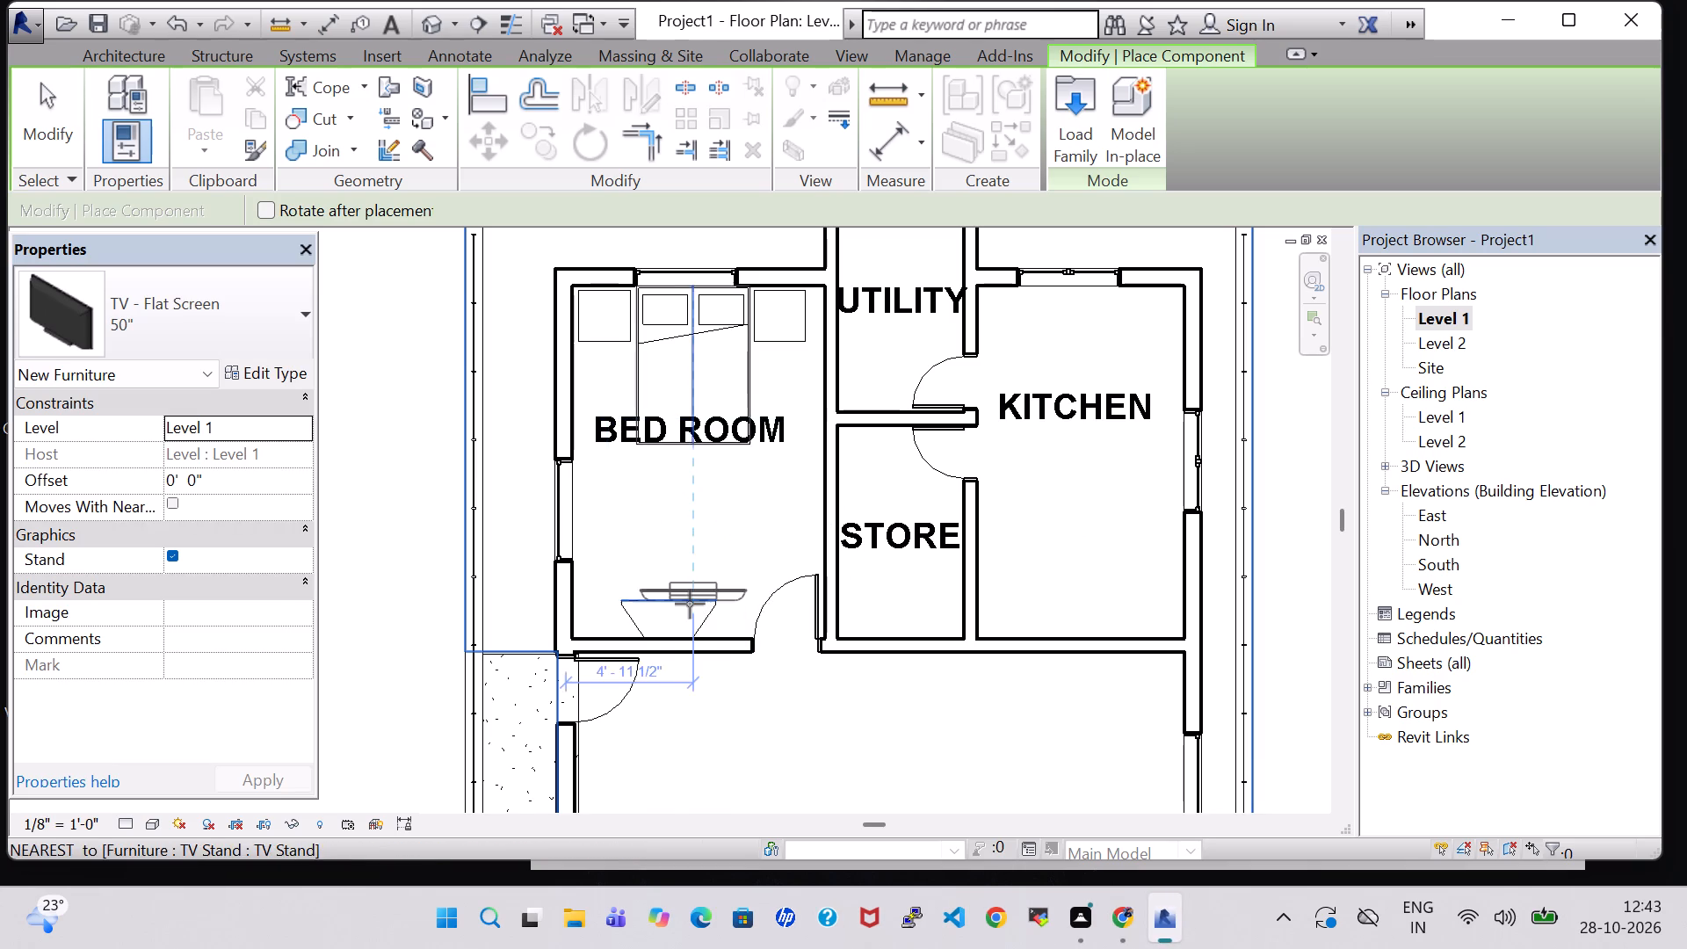
{"action": "scroll", "coordinate": [688, 604], "scroll_direction": "up", "scroll_amount": 6}
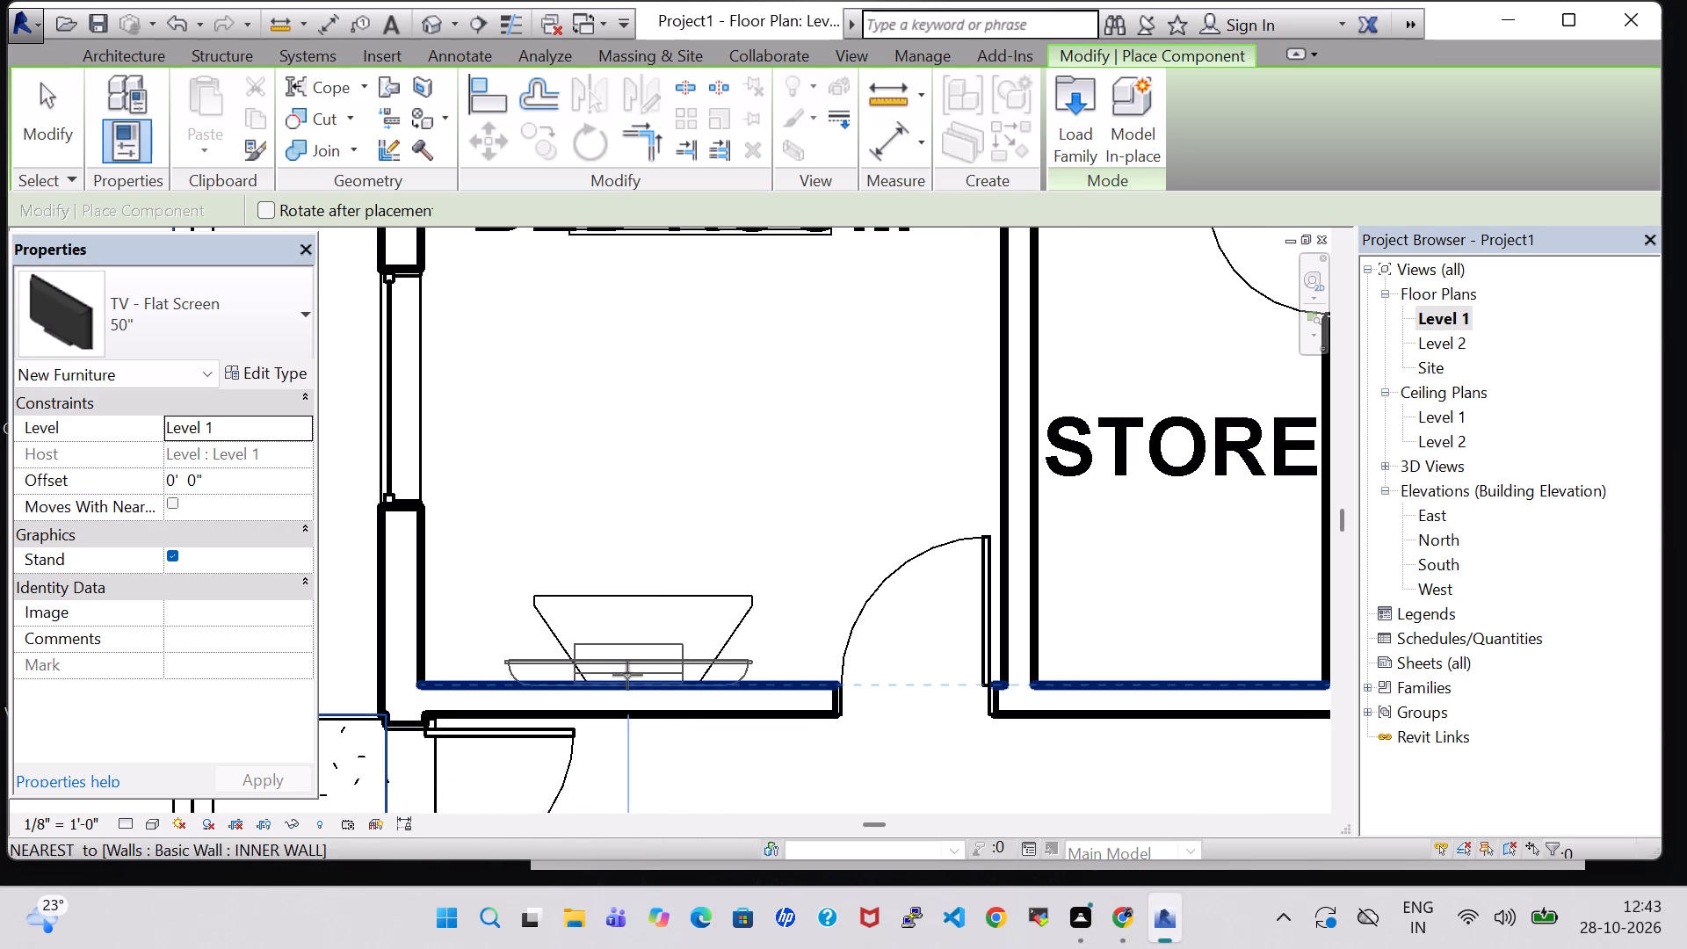
{"action": "left_click", "coordinate": [627, 677]}
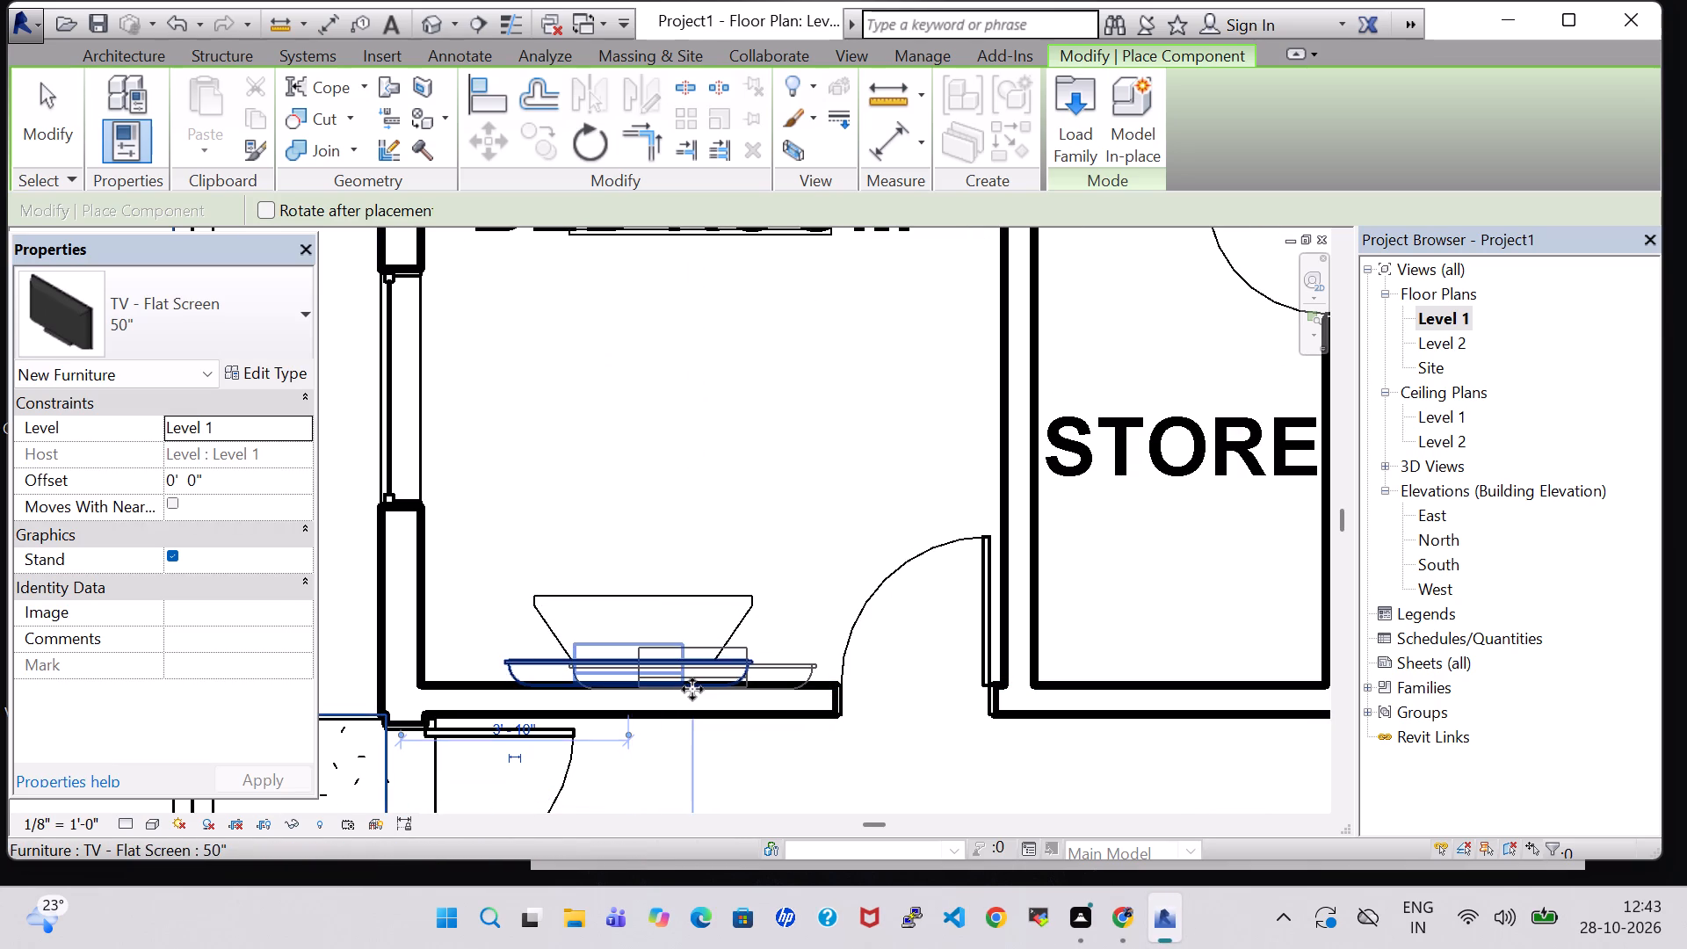
{"action": "key", "text": "Escape"}
{"action": "key", "text": "Escape"}
Set the Offset of the TV in the bedroom beside STORE to 3' 0".
{"action": "left_click", "coordinate": [684, 670]}
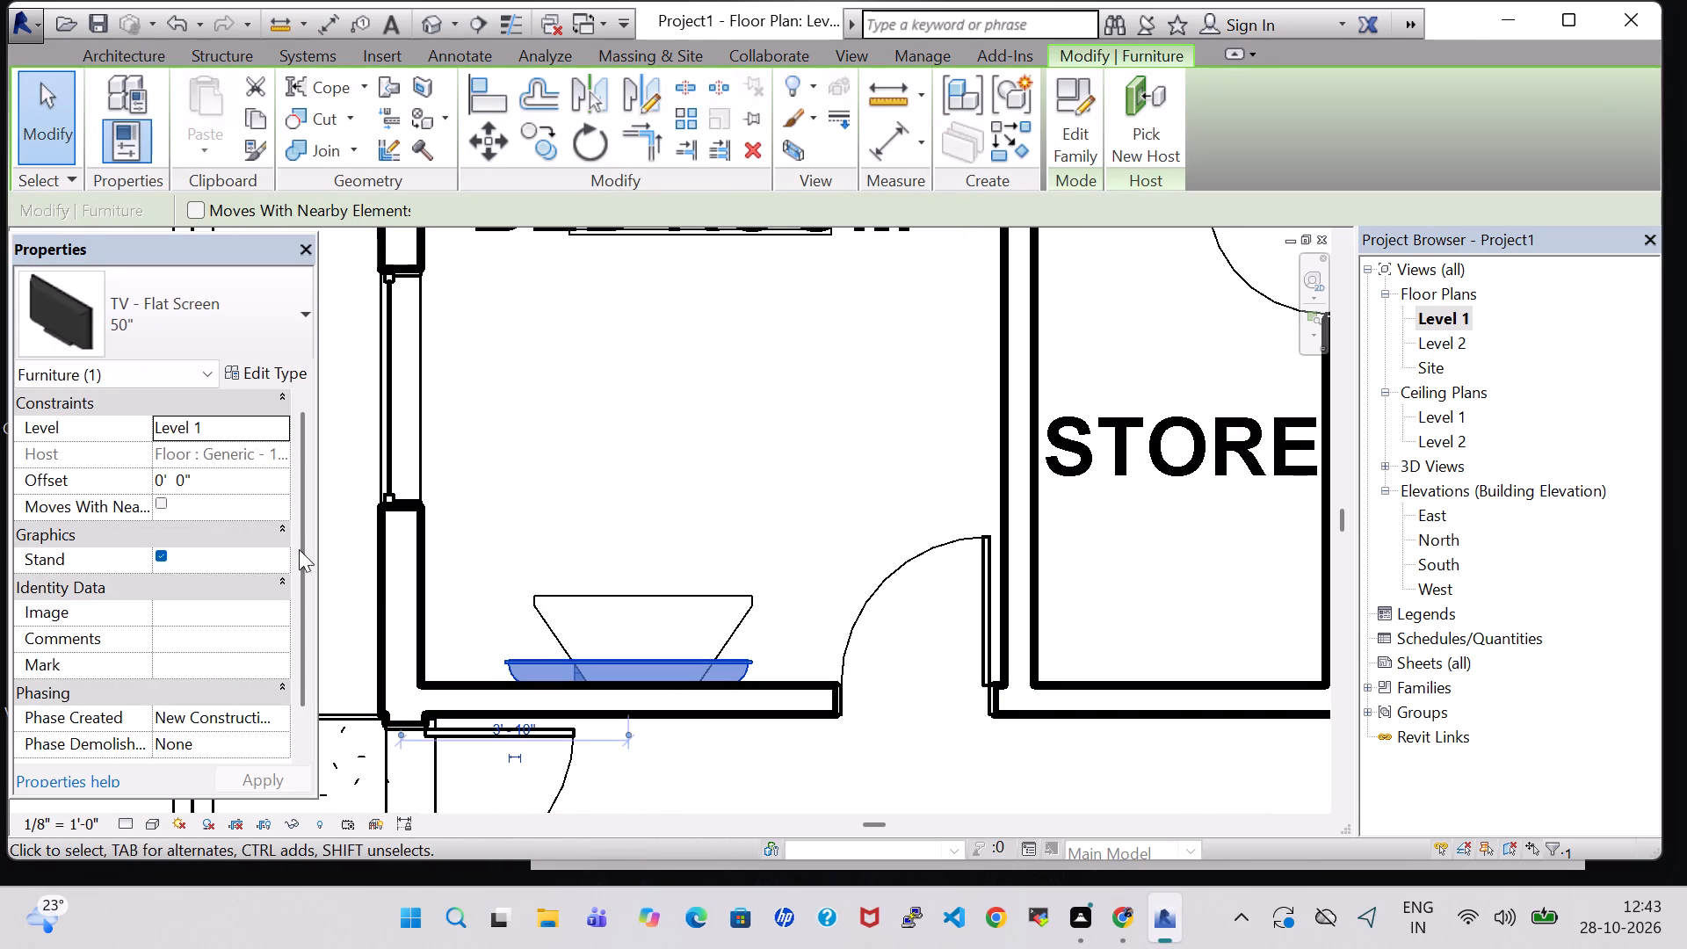
{"action": "left_click", "coordinate": [167, 481]}
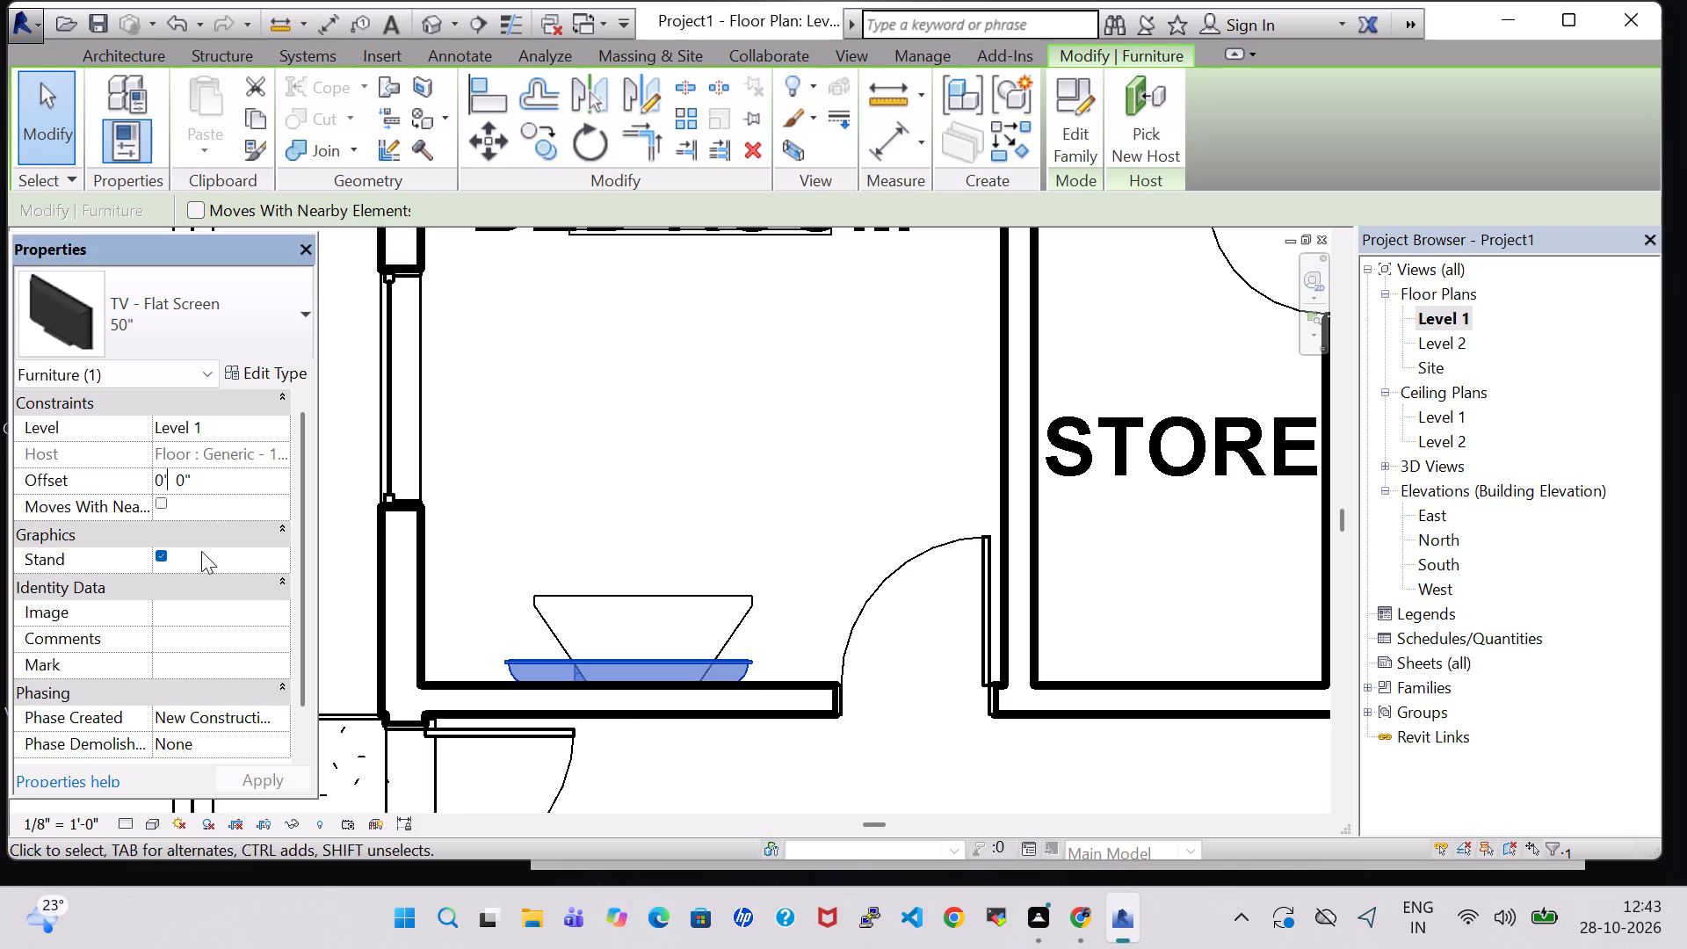
{"action": "key", "text": "Left"}
{"action": "key", "text": "BackSpace"}
{"action": "key", "text": "3"}
{"action": "key", "text": "Return"}
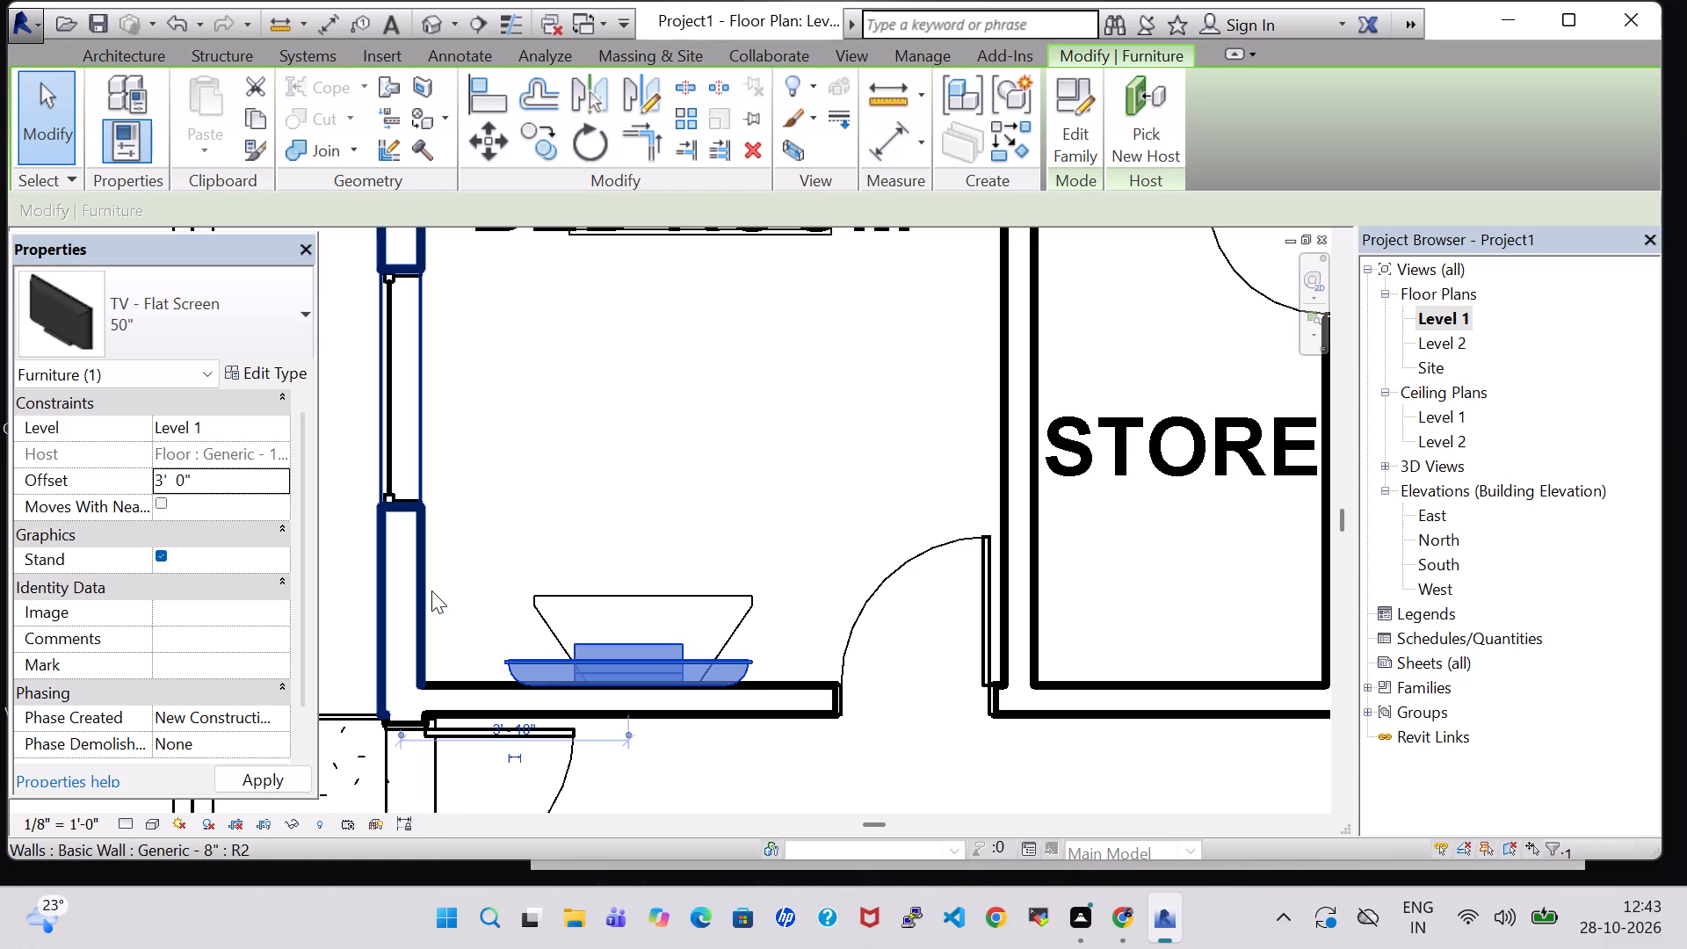
Nudge this TV clear of the wall and sideways to centre it on its TV stand.
{"action": "key", "text": "Up"}
{"action": "key", "text": "Right"}
{"action": "key", "text": "Right"}
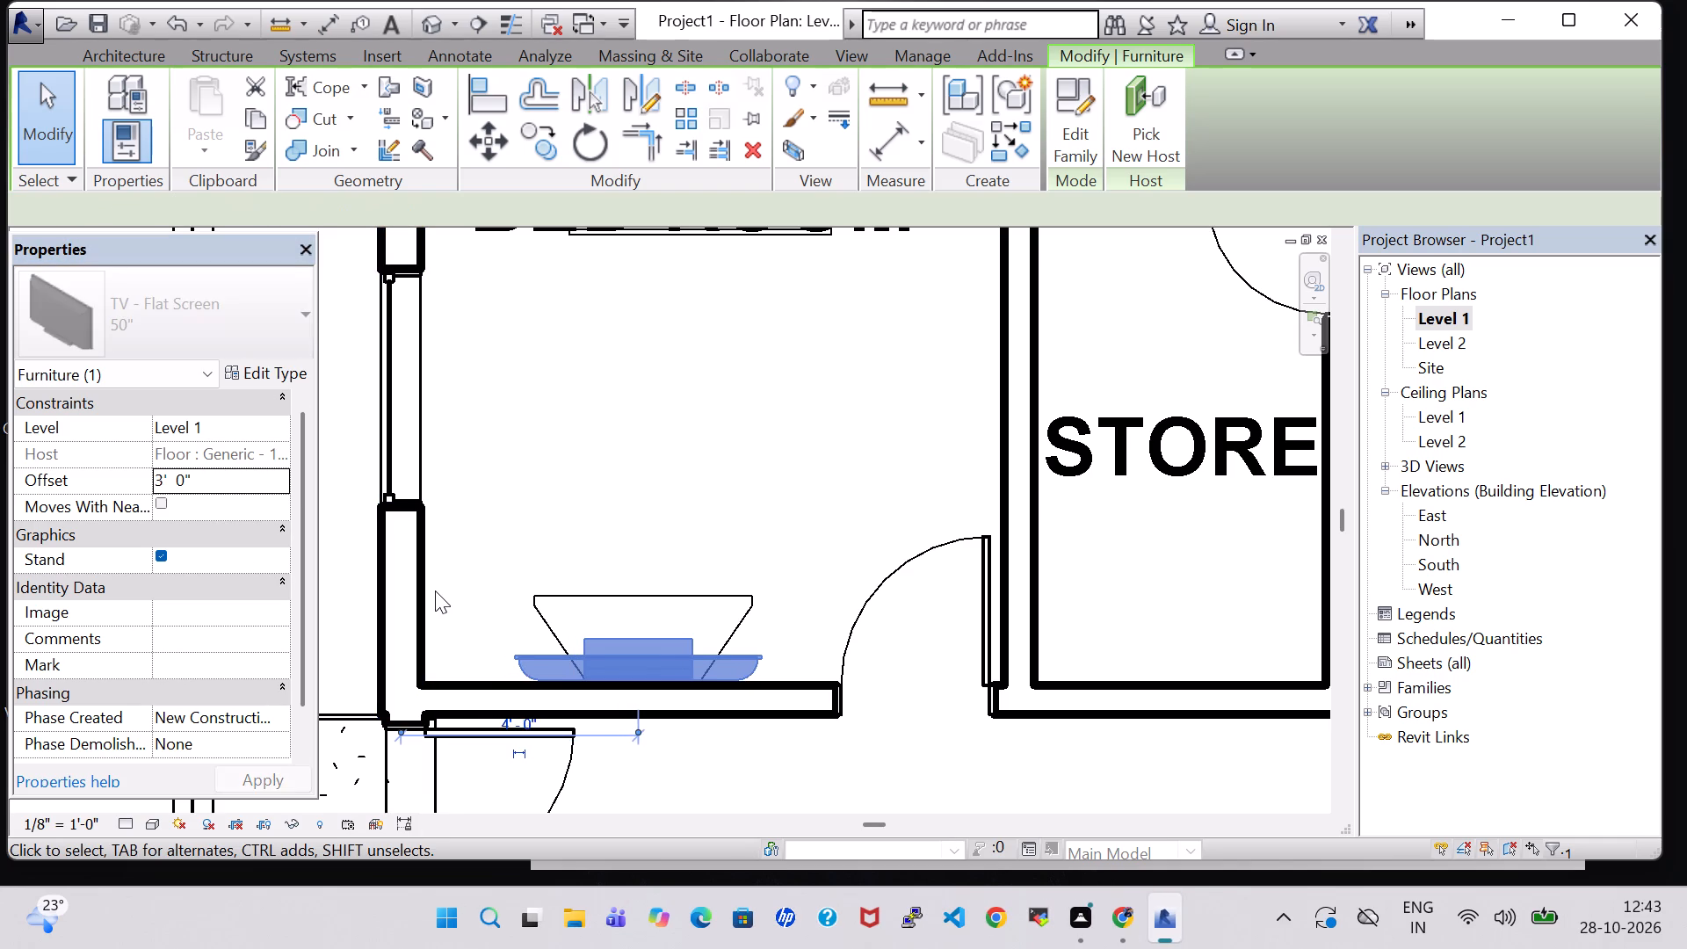
{"action": "key", "text": "Right"}
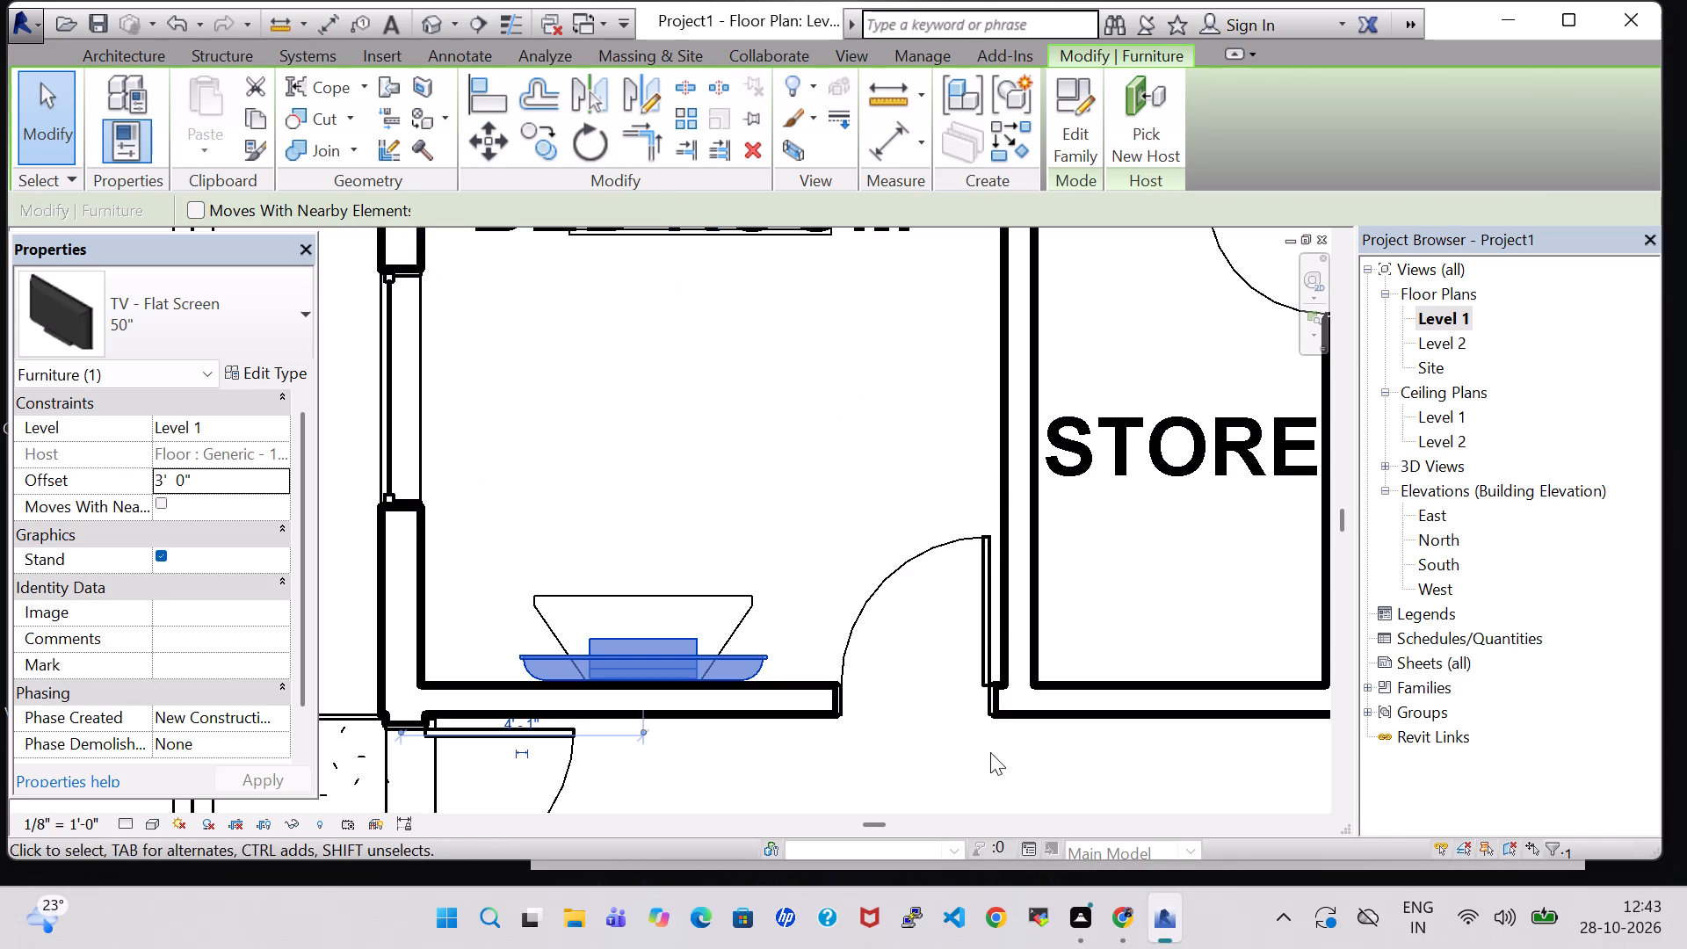
{"action": "left_click", "coordinate": [951, 760]}
Place another 50" TV - Flat Screen facing the bed on the TV stand in the bedroom beside A.Toilet, and end placement.
{"action": "scroll", "coordinate": [951, 760], "scroll_direction": "down", "scroll_amount": 3}
{"action": "middle_click_drag", "start_coordinate": [953, 760], "coordinate": [756, 389]}
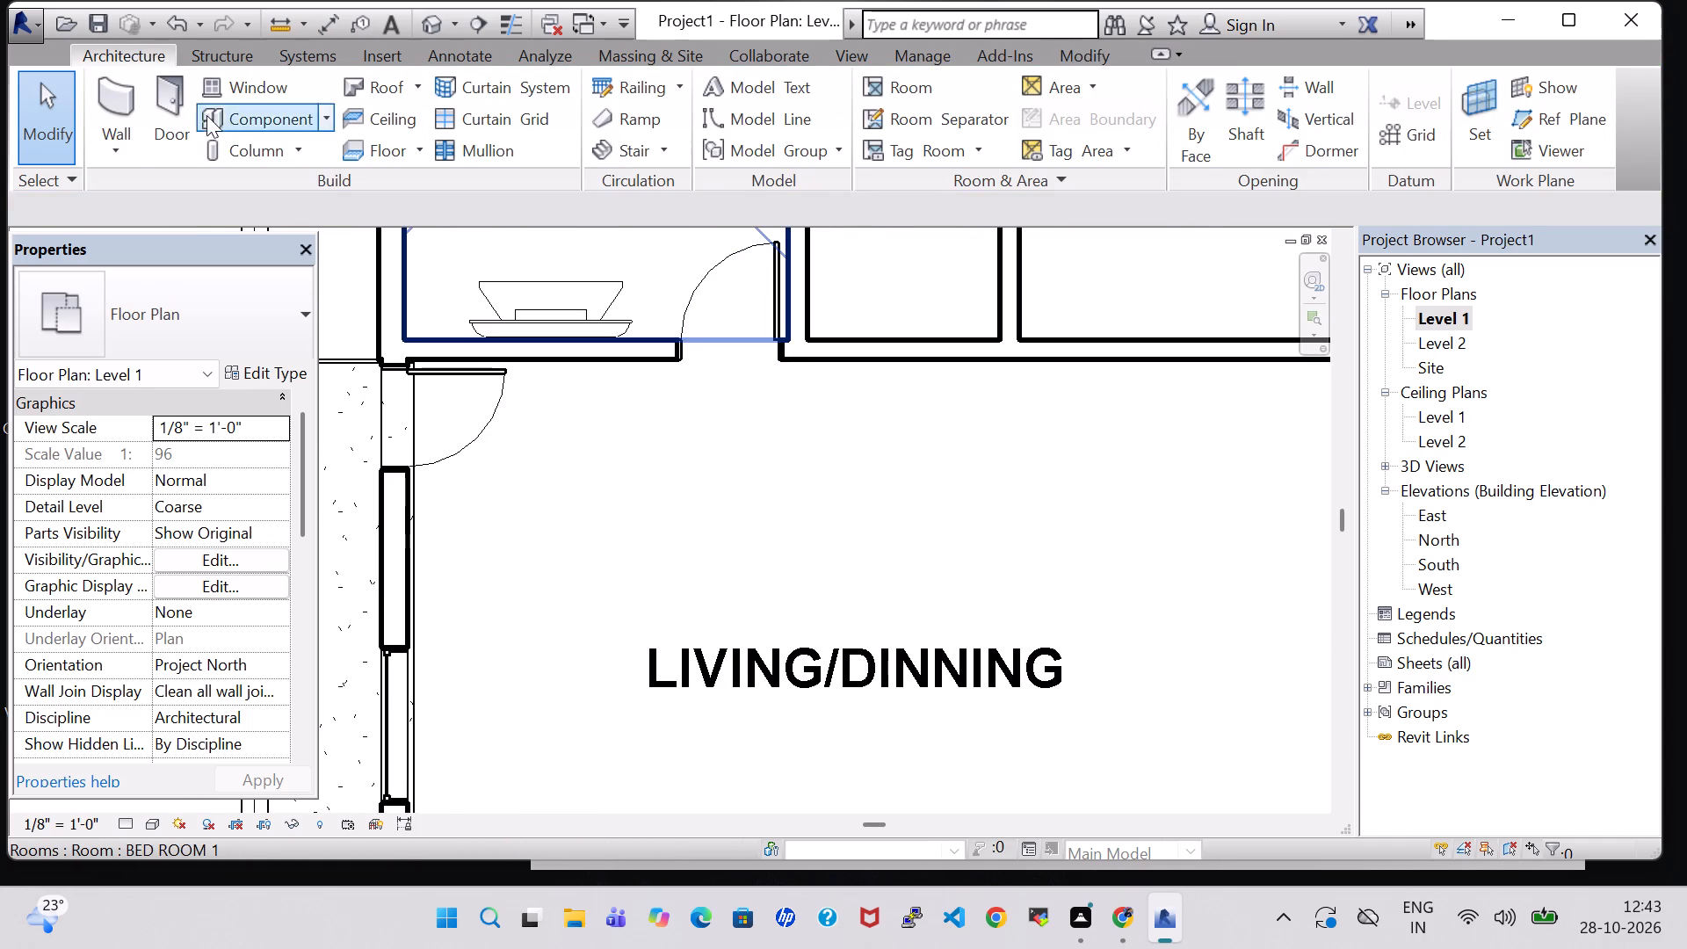
{"action": "left_click", "coordinate": [261, 116]}
{"action": "scroll", "coordinate": [640, 494], "scroll_direction": "down", "scroll_amount": 3}
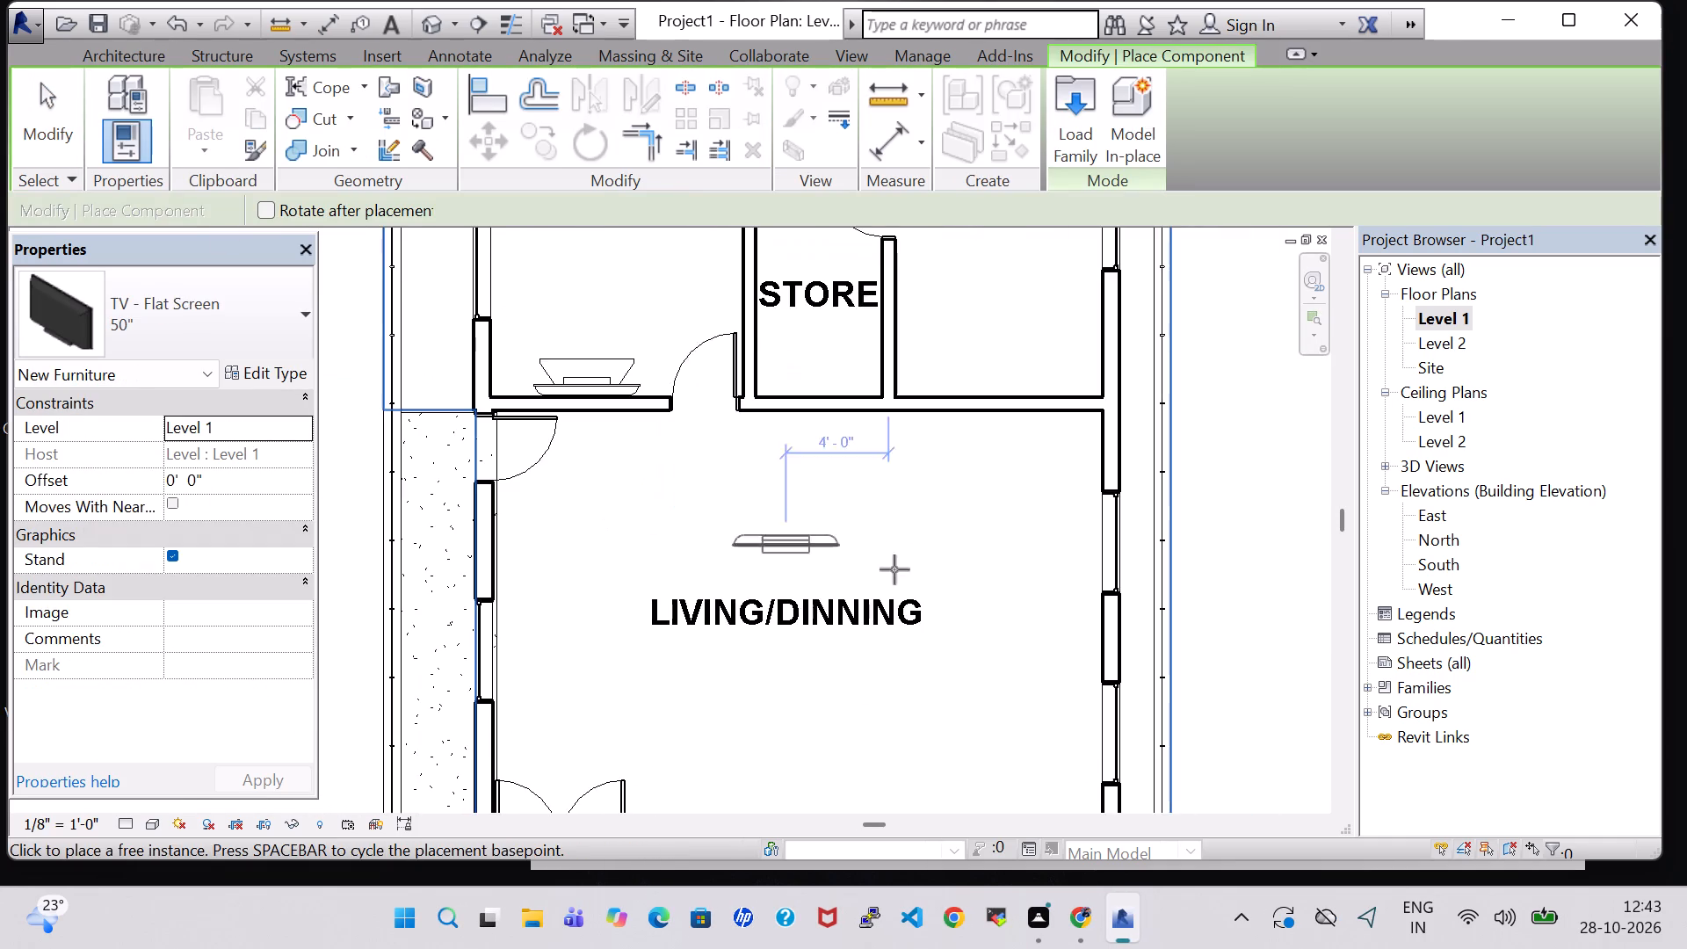
{"action": "middle_click_drag", "start_coordinate": [898, 571], "coordinate": [757, 519]}
{"action": "scroll", "coordinate": [898, 571], "scroll_direction": "down", "scroll_amount": 4}
{"action": "middle_click_drag", "start_coordinate": [805, 564], "coordinate": [757, 239]}
{"action": "scroll", "coordinate": [813, 648], "scroll_direction": "up", "scroll_amount": 5}
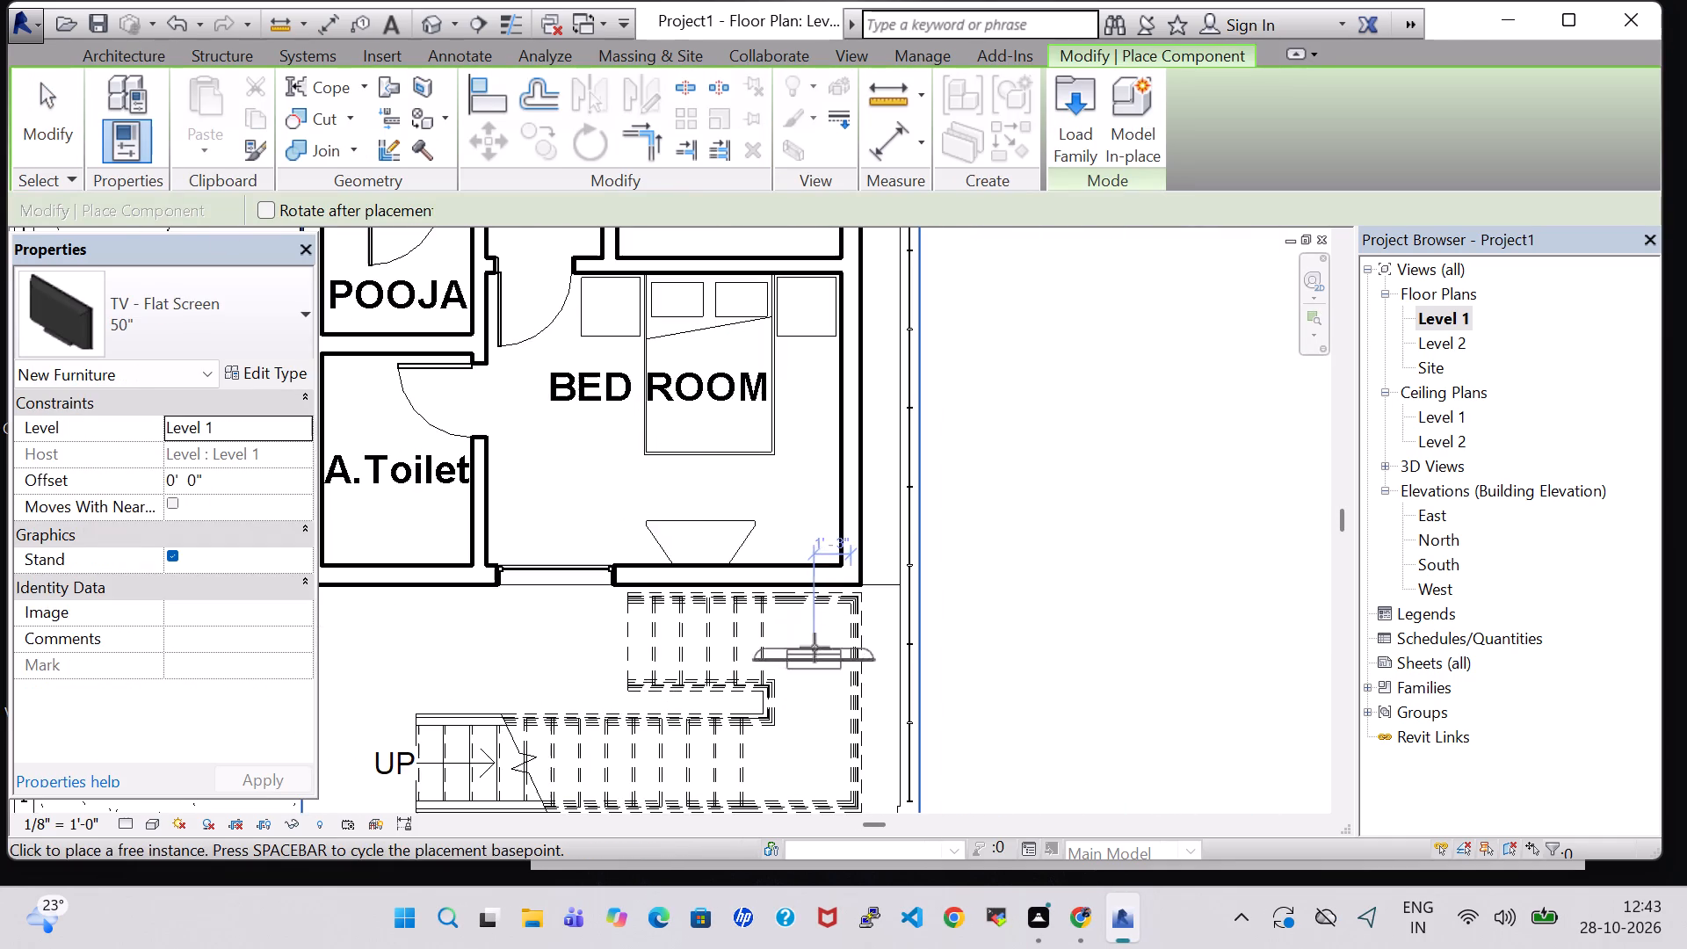
{"action": "key", "text": "space"}
{"action": "key", "text": "space"}
{"action": "scroll", "coordinate": [697, 536], "scroll_direction": "up", "scroll_amount": 8}
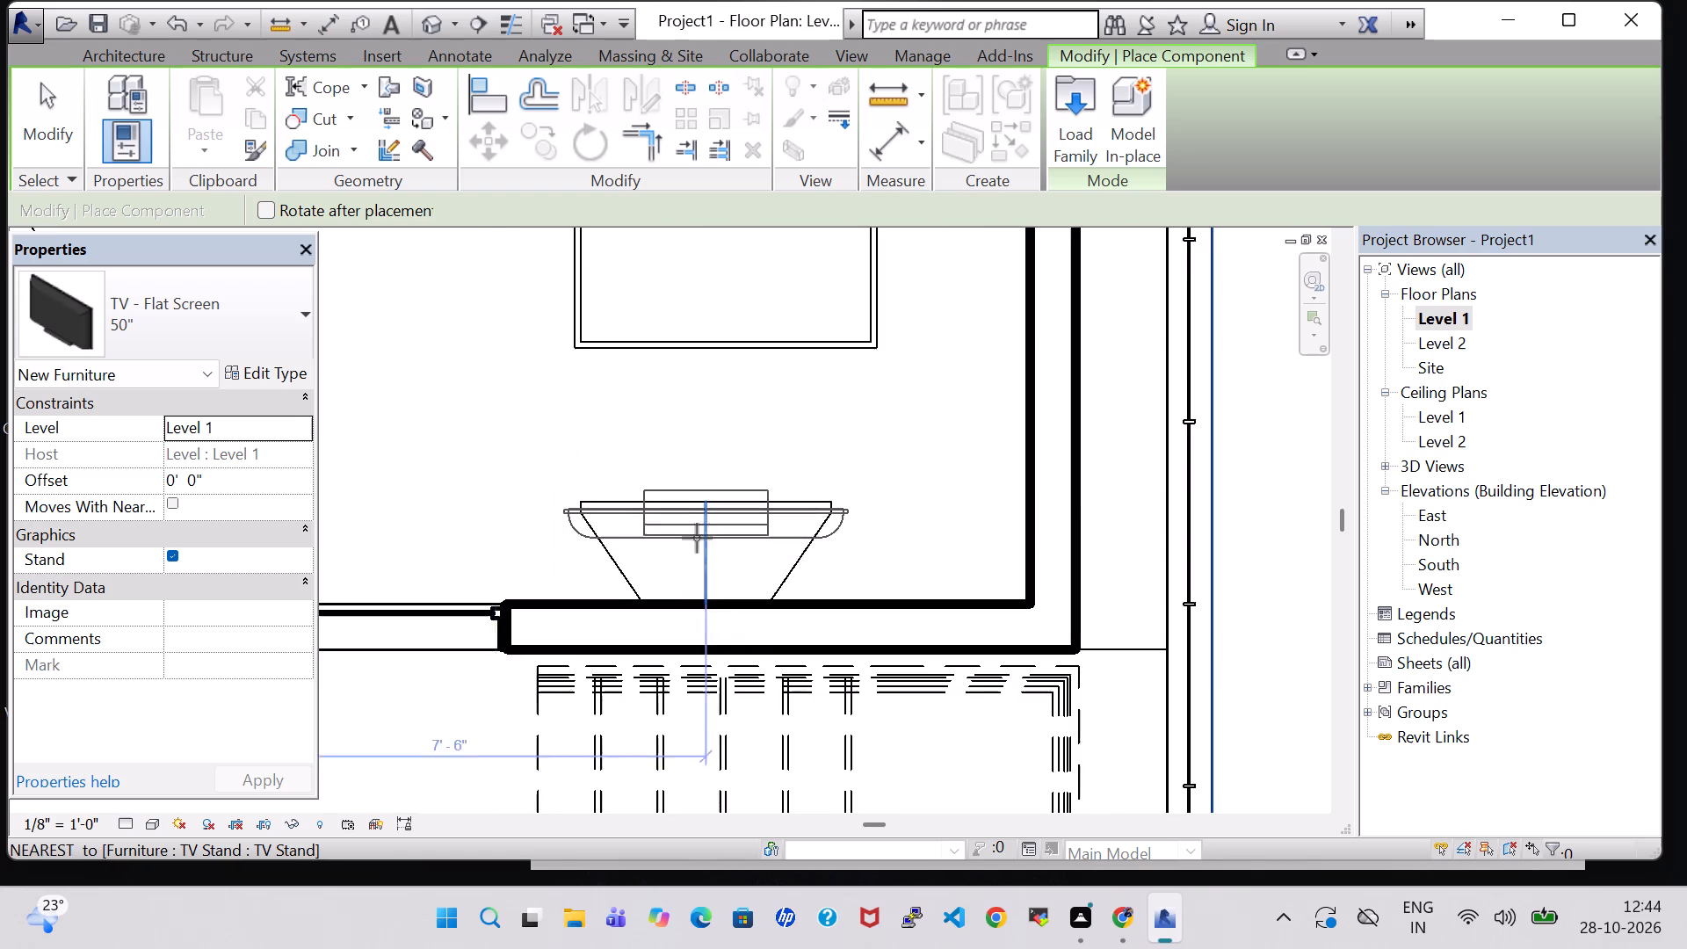
{"action": "scroll", "coordinate": [697, 538], "scroll_direction": "up", "scroll_amount": 3}
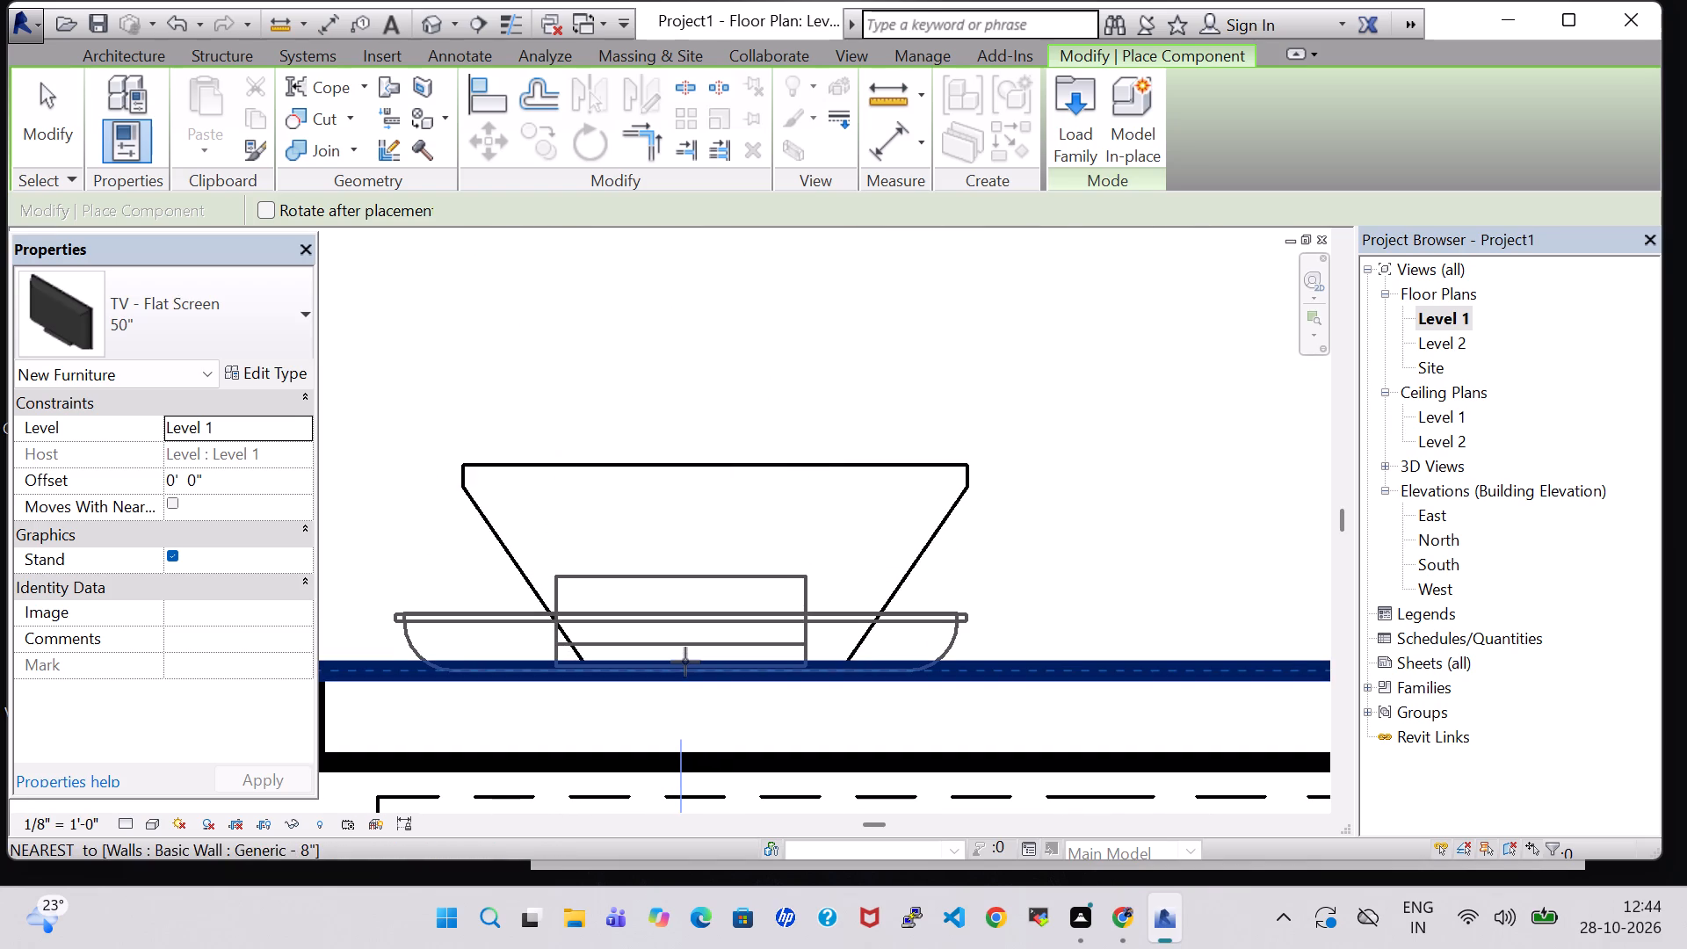
{"action": "left_click", "coordinate": [685, 662]}
{"action": "key", "text": "Escape"}
{"action": "key", "text": "Escape"}
Nudge the TV in the bedroom beside A.Toilet off the exterior wall and set its Offset to 3' 0".
{"action": "left_click", "coordinate": [726, 618]}
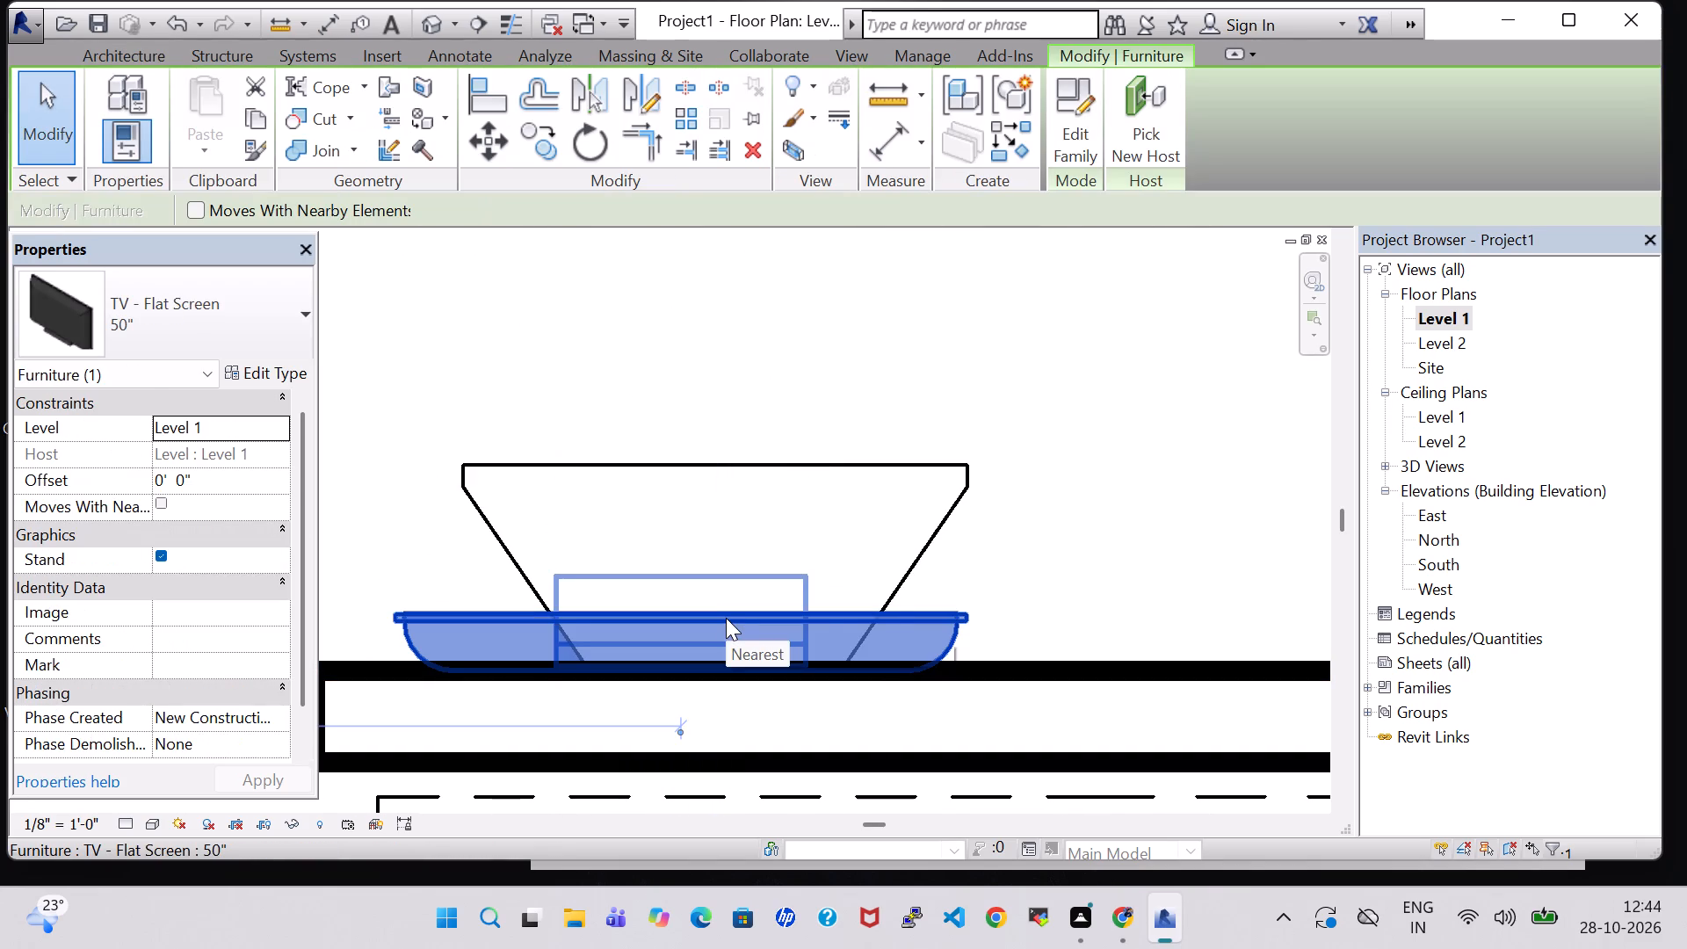
{"action": "key", "text": "Up"}
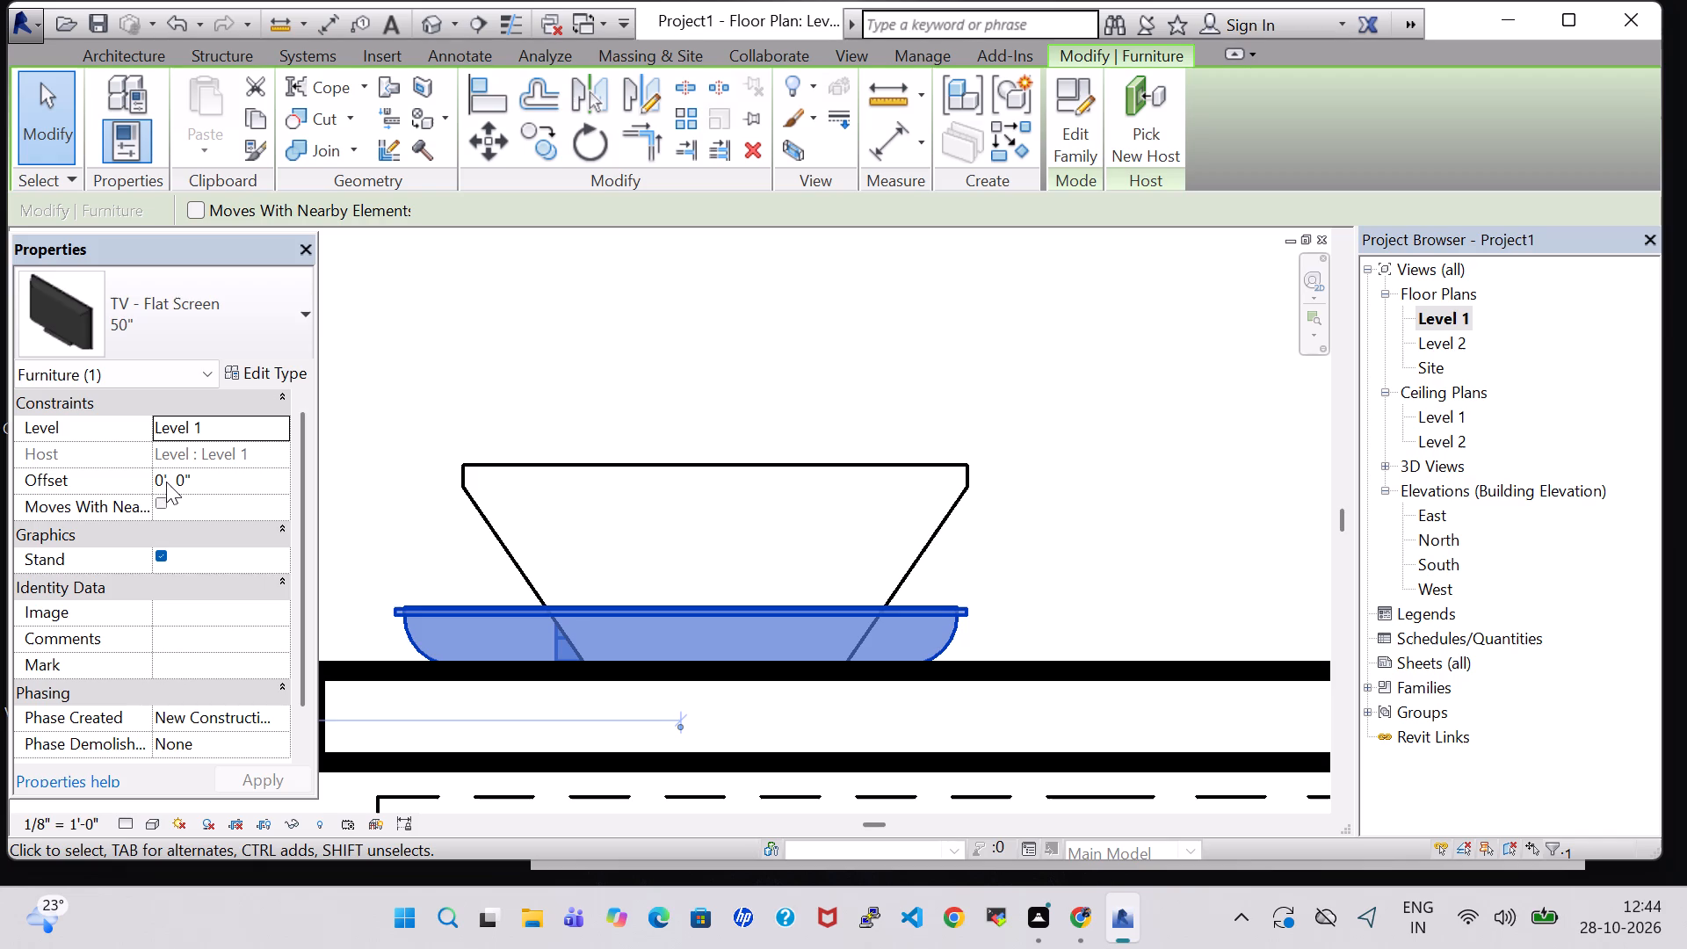
{"action": "left_click", "coordinate": [164, 482]}
{"action": "key", "text": "BackSpace"}
{"action": "key", "text": "3"}
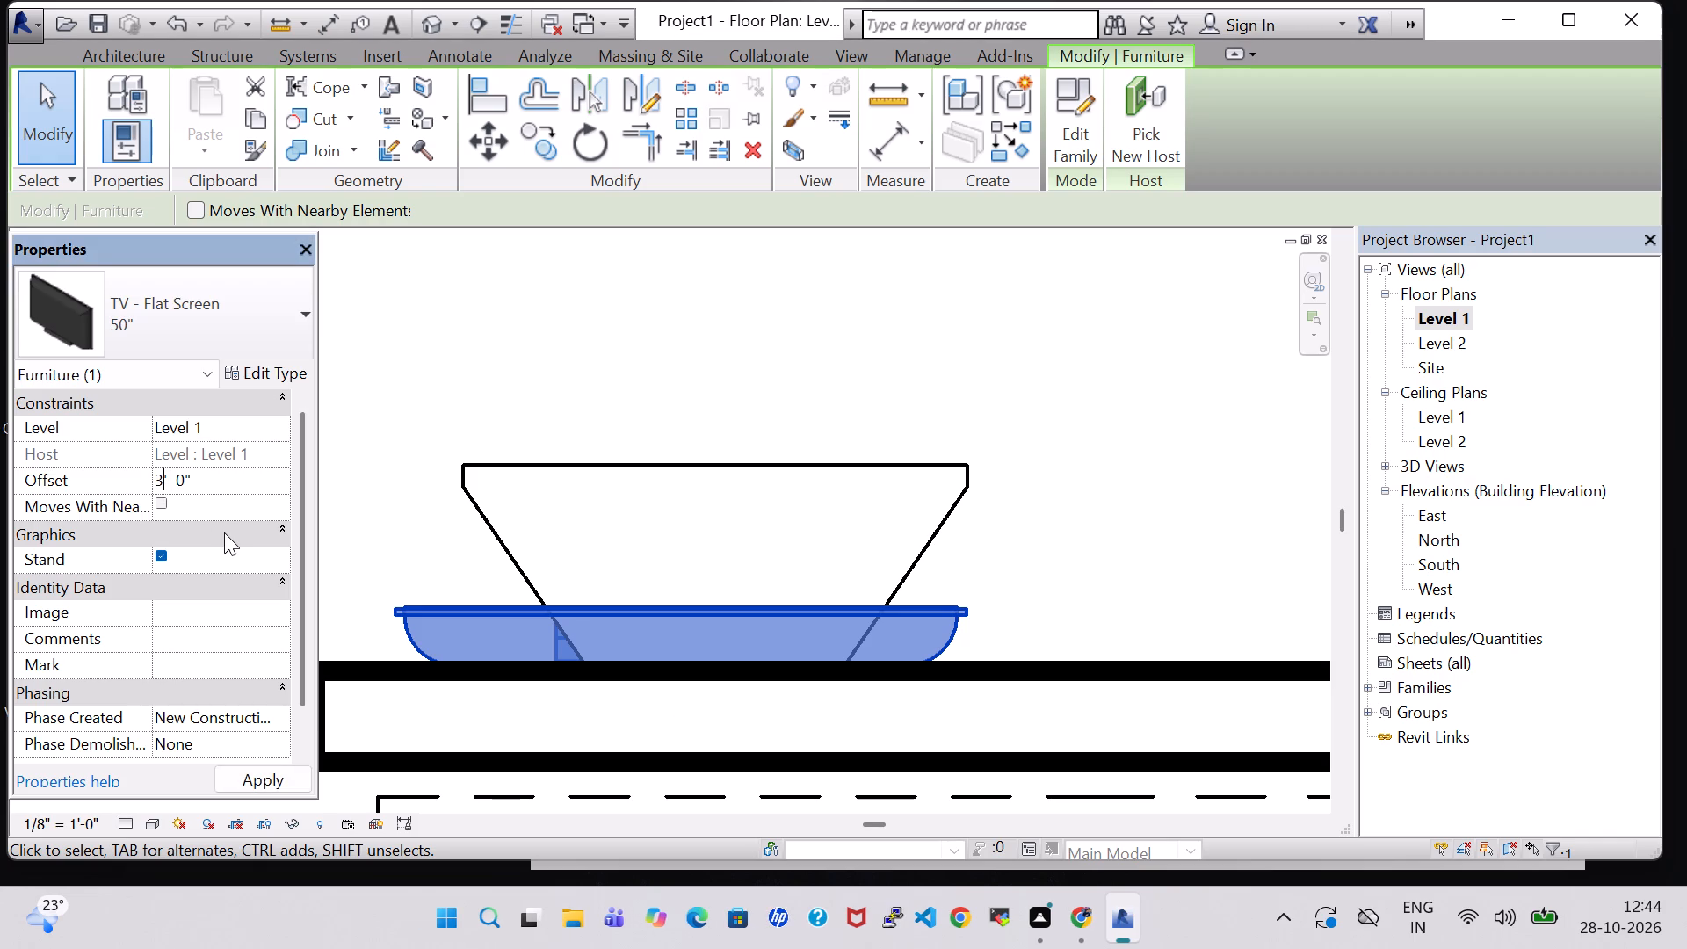
{"action": "key", "text": "Return"}
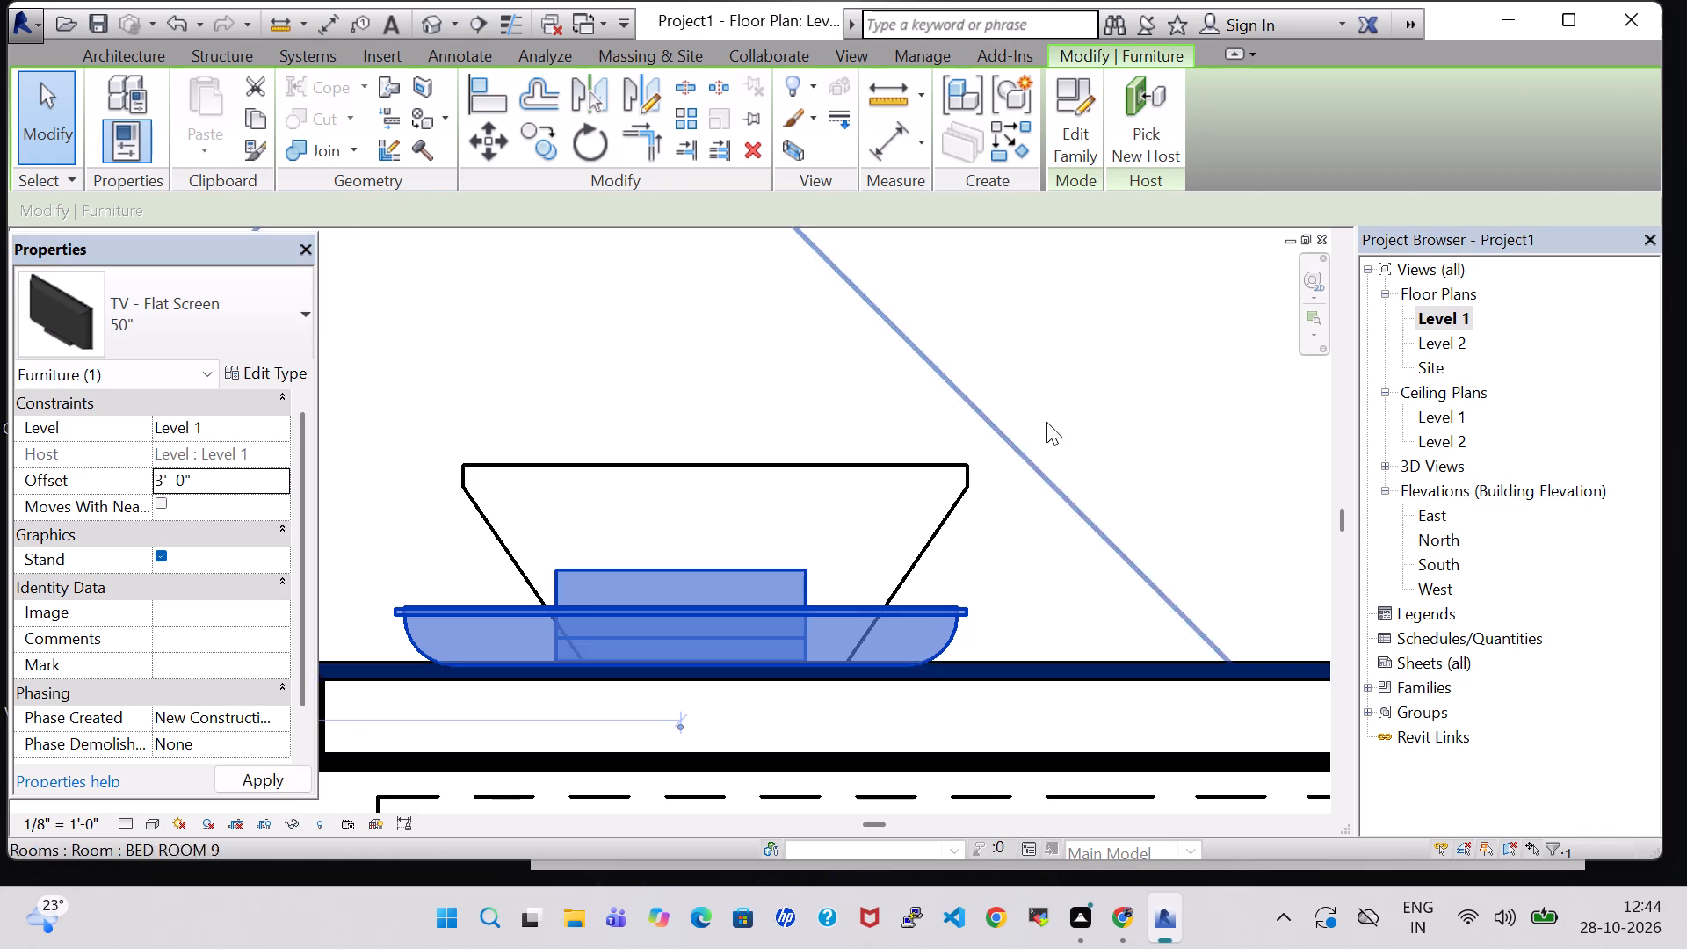
{"action": "left_click", "coordinate": [1090, 424]}
Nudge the same TV sideways until it is centred on its TV stand.
{"action": "left_click", "coordinate": [734, 601]}
{"action": "key", "text": "Right"}
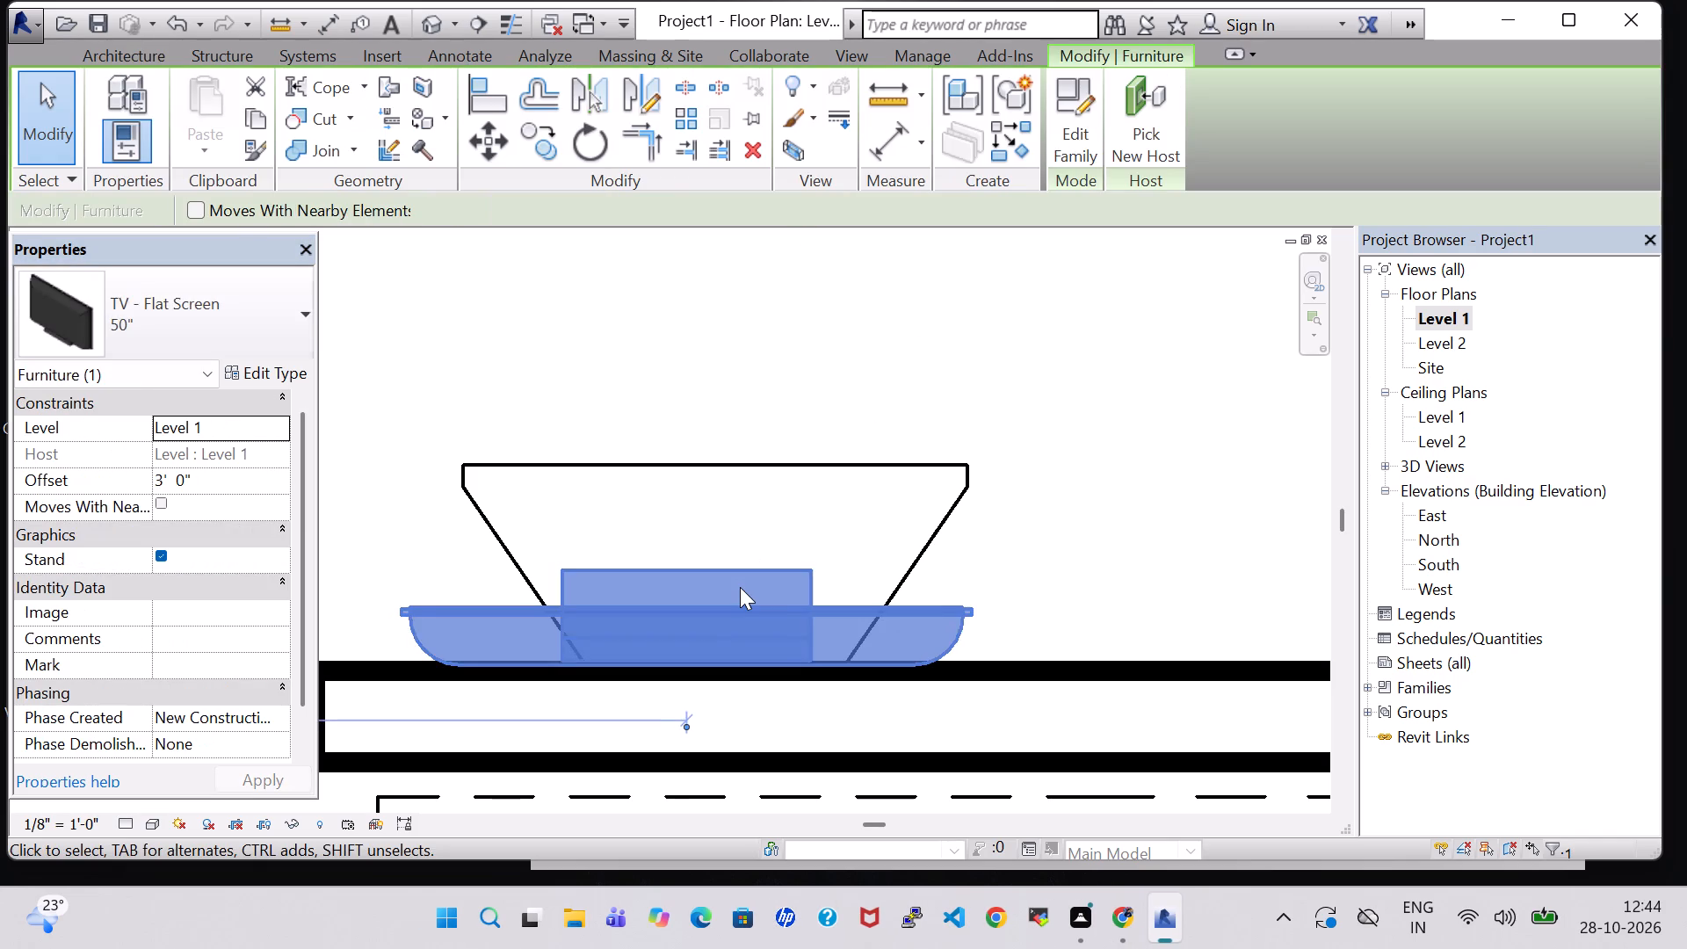
{"action": "key", "text": "Right"}
{"action": "key", "text": "Right"}
{"action": "key", "text": "Right"}
{"action": "key", "text": "Right"}
{"action": "key", "text": "Right"}
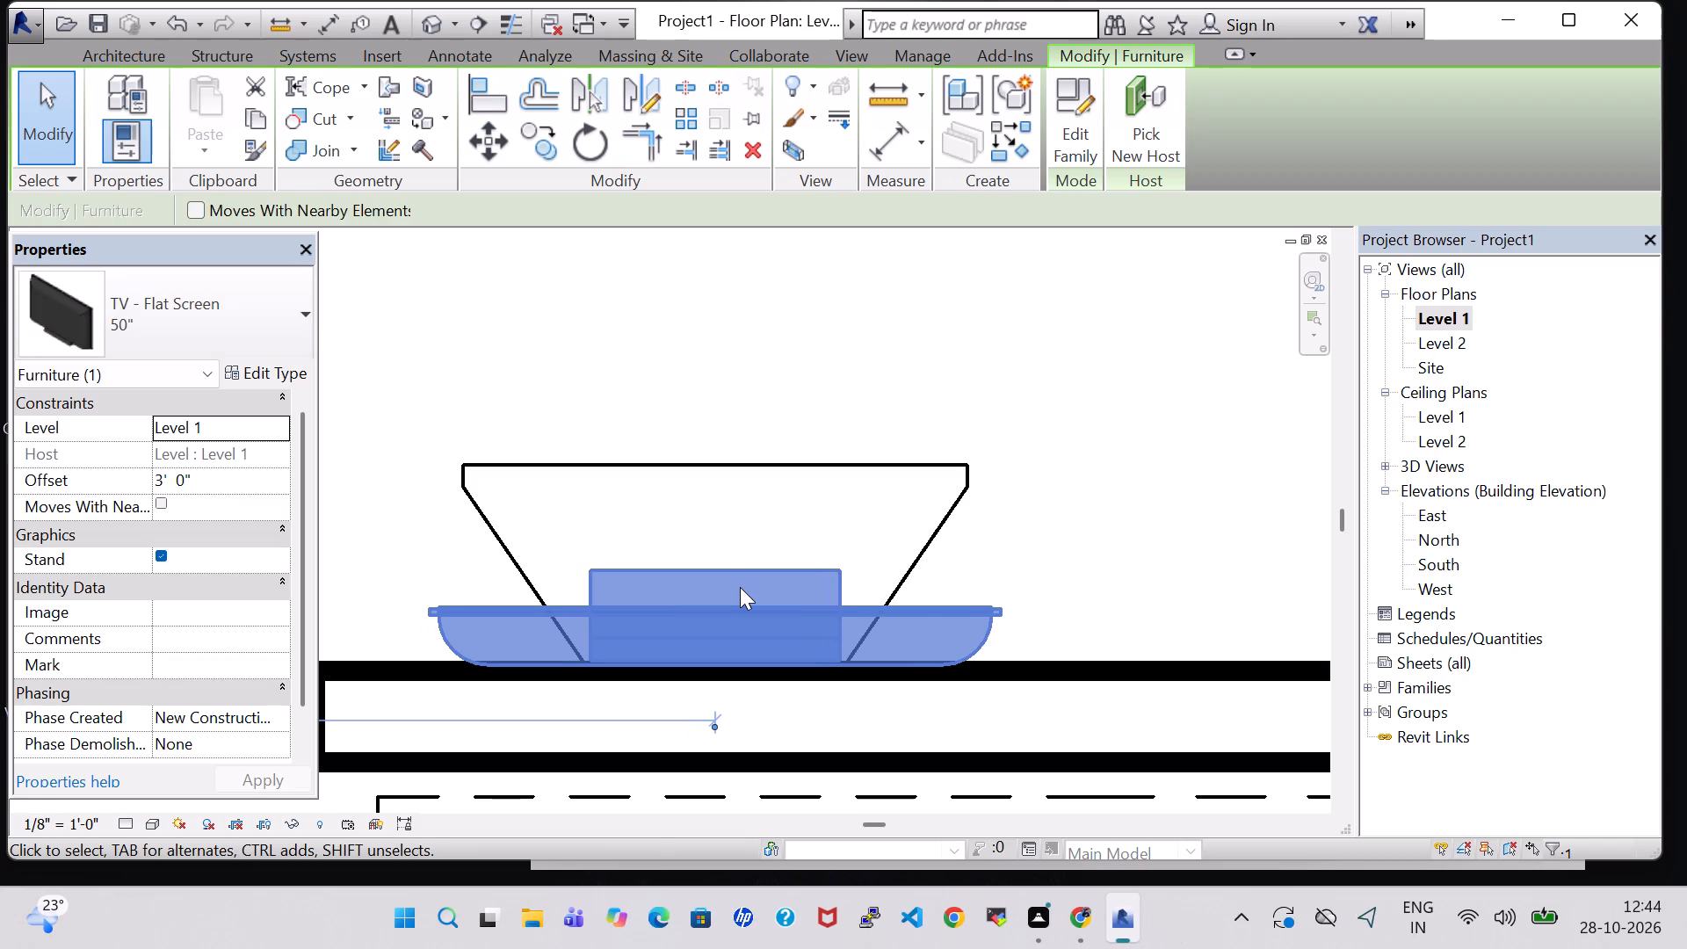
{"action": "left_click", "coordinate": [1114, 583]}
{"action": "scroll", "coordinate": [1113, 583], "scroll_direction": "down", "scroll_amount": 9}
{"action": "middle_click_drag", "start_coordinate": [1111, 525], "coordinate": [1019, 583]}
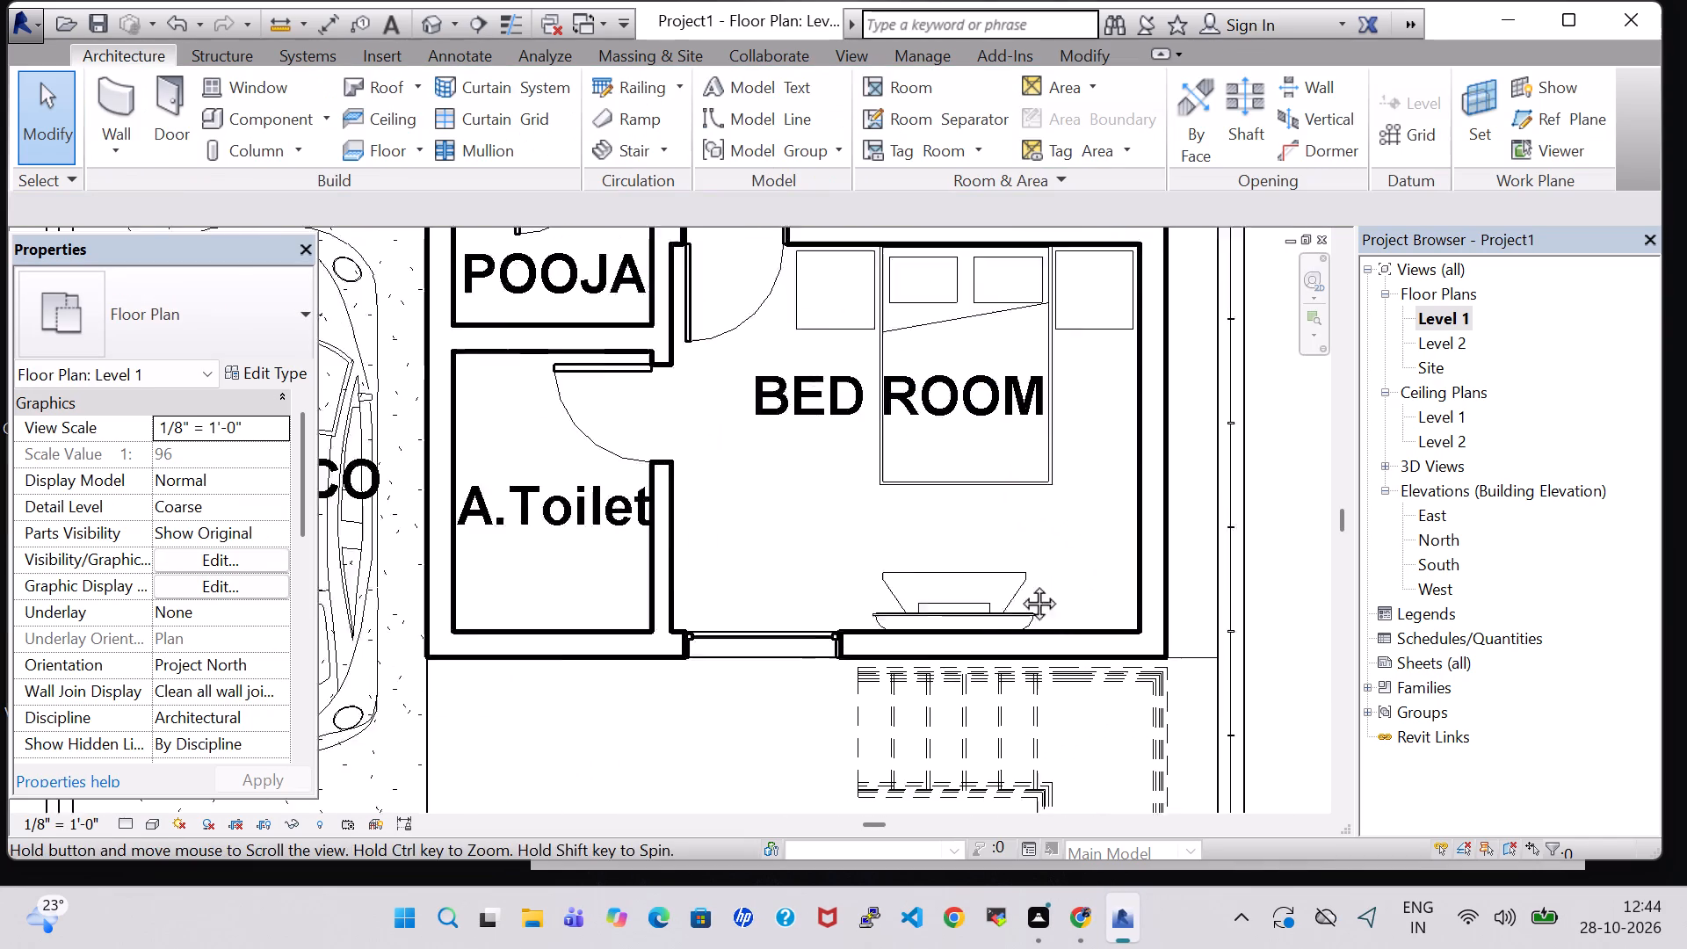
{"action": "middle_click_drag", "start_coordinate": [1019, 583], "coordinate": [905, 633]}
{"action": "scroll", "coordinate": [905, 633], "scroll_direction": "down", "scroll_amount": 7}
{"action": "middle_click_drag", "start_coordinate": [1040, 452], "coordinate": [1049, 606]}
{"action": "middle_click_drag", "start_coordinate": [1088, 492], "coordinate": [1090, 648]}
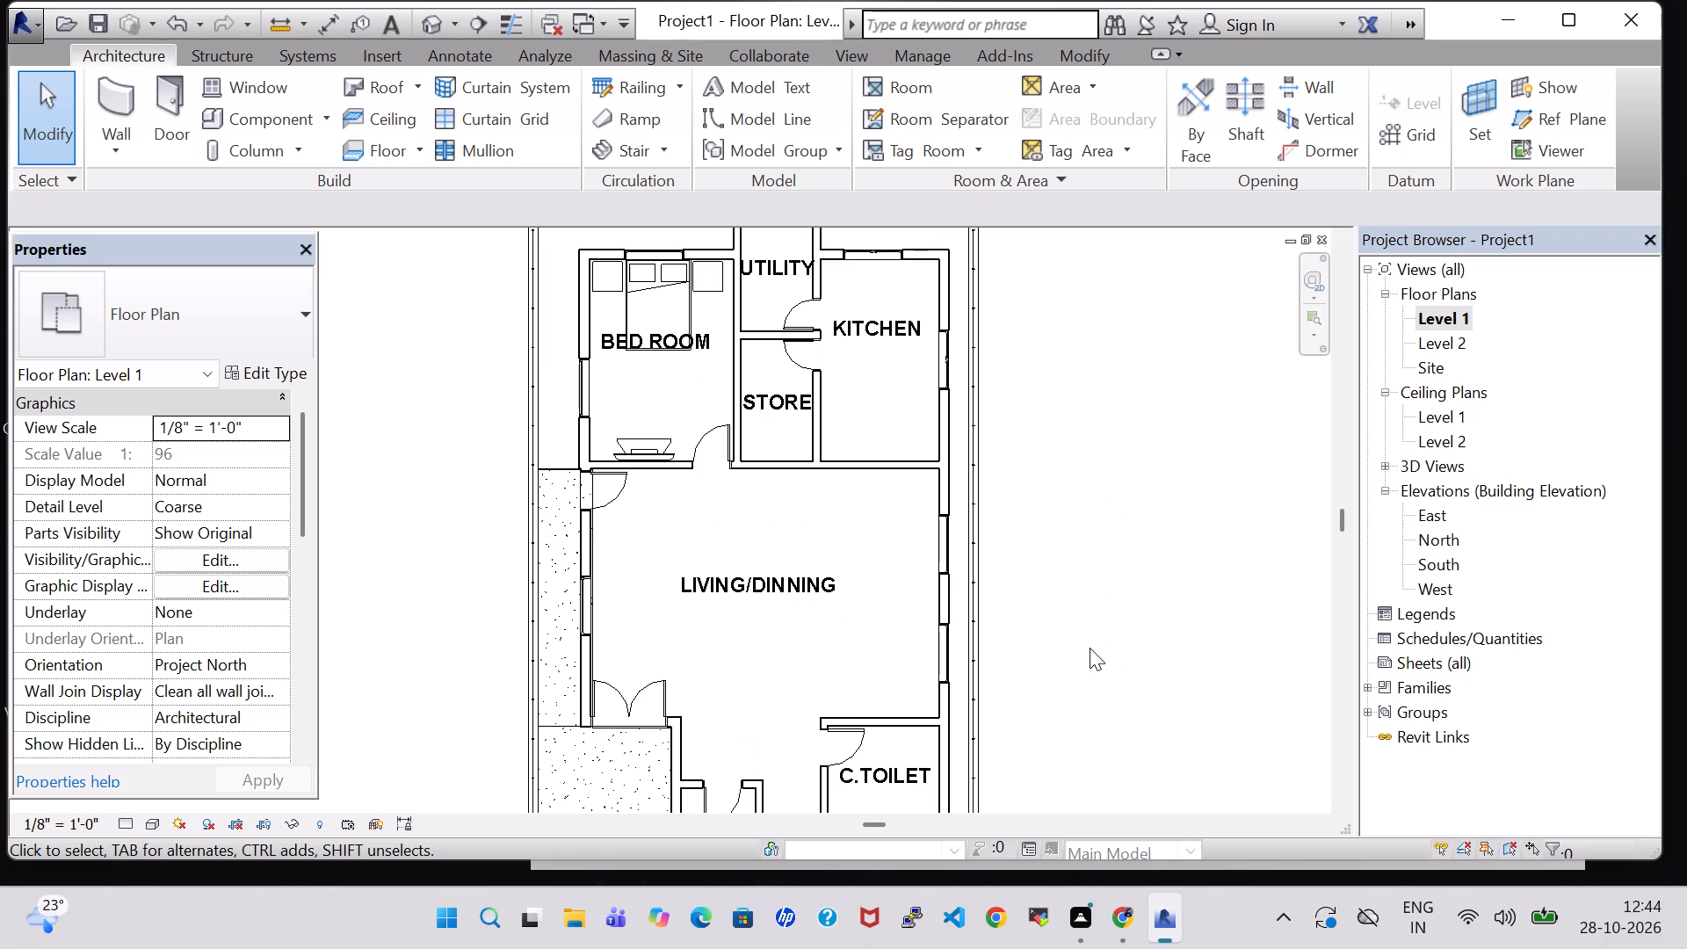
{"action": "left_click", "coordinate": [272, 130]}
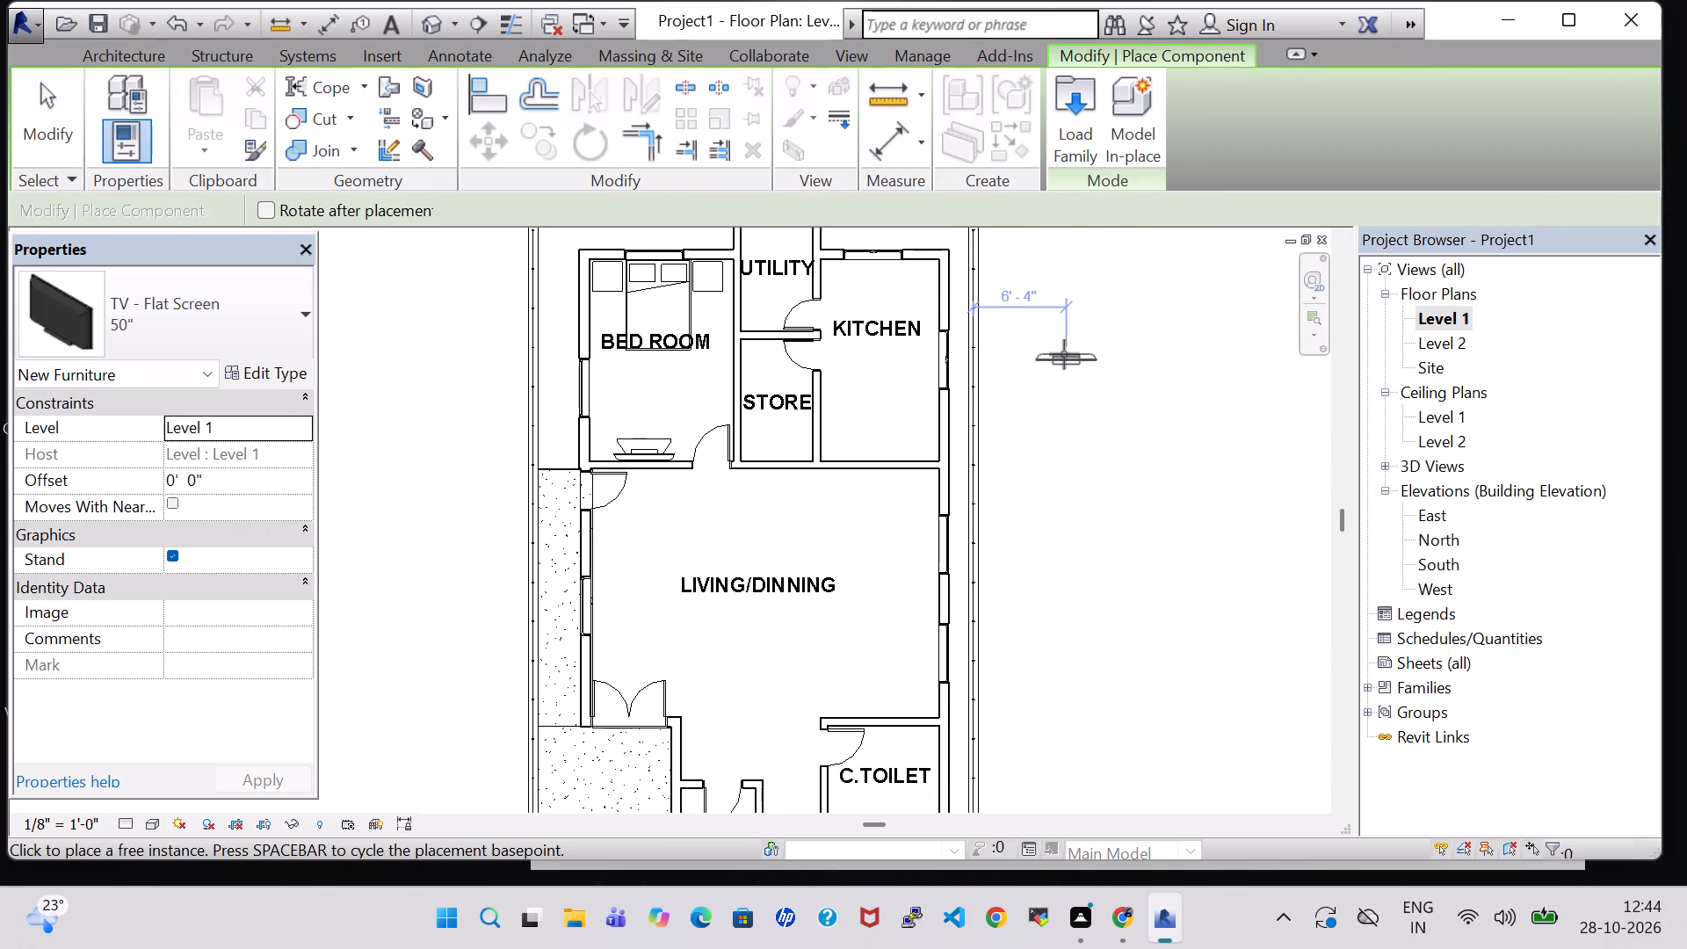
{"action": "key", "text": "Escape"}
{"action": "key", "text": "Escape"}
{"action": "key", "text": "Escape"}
Load the Dresser family from the Storage folder of the US Imperial Furniture library for component placement.
{"action": "left_click", "coordinate": [279, 110]}
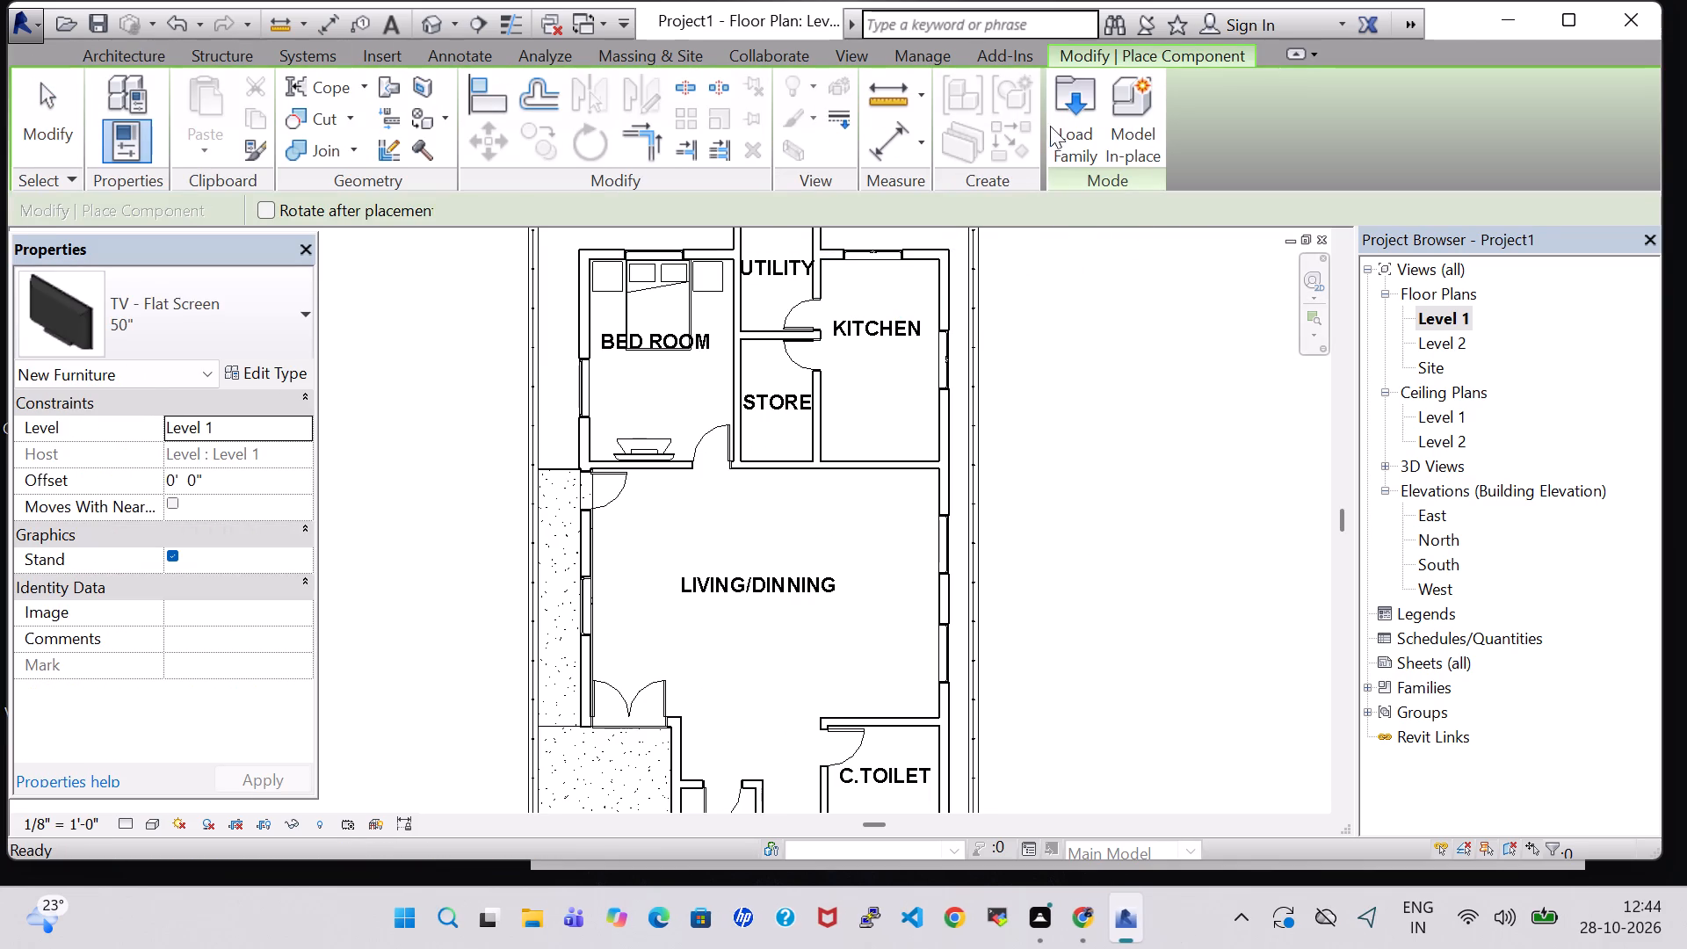
{"action": "left_click", "coordinate": [1094, 131]}
{"action": "scroll", "coordinate": [979, 432], "scroll_direction": "down", "scroll_amount": 1}
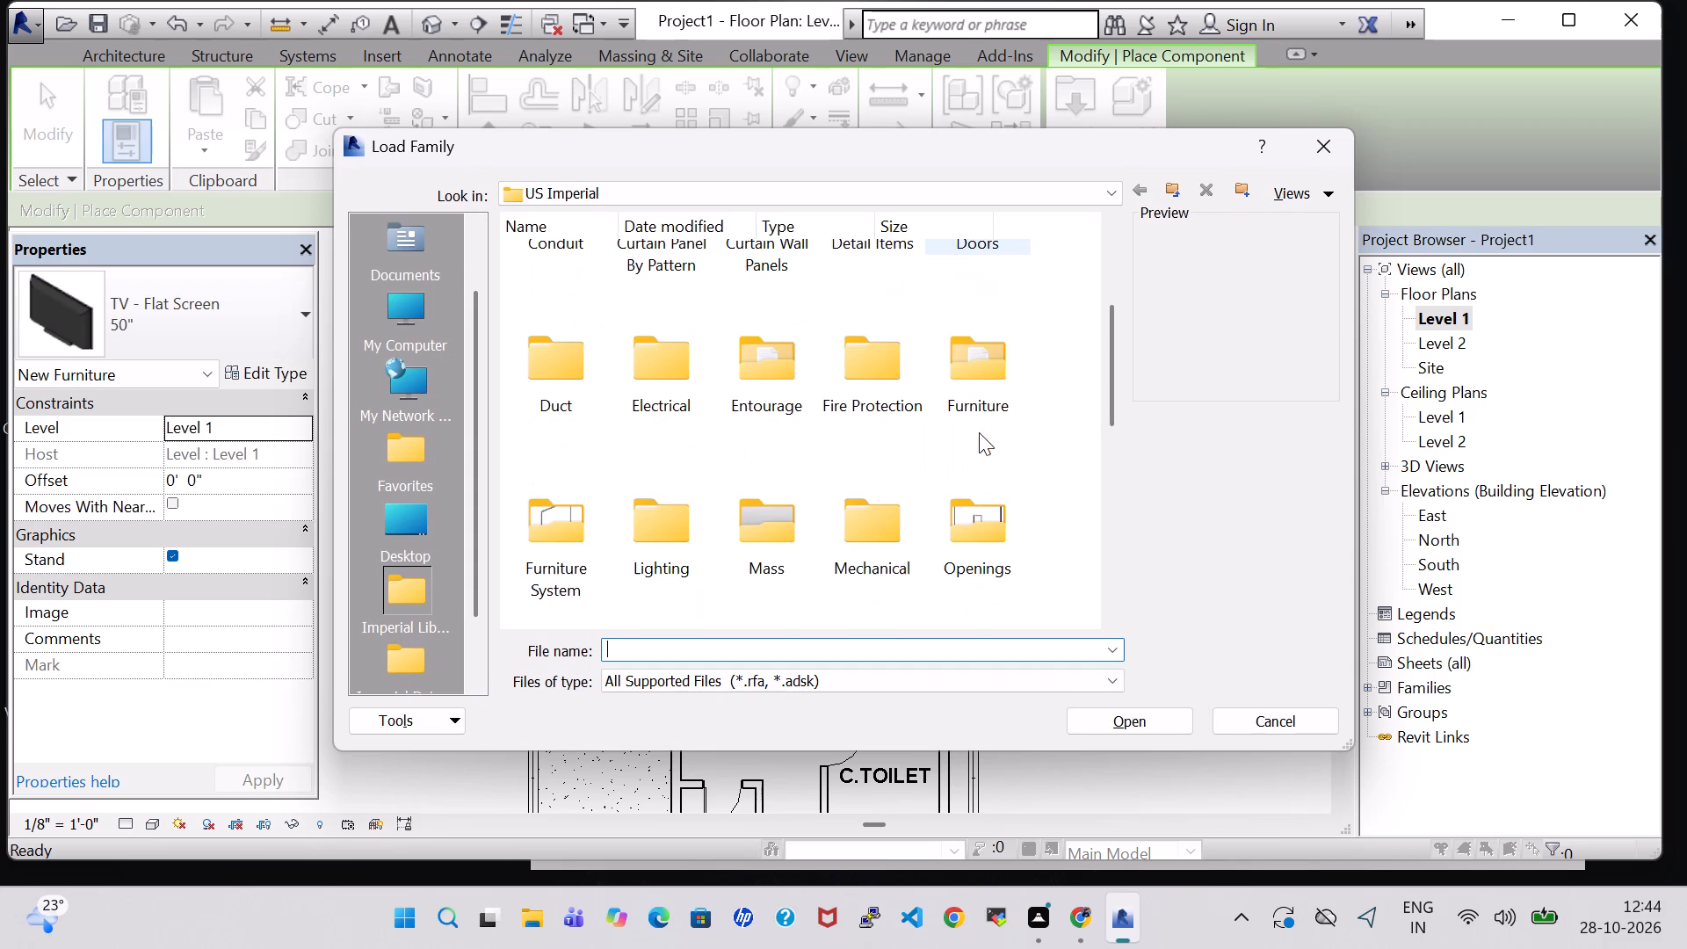
{"action": "double_click", "coordinate": [981, 373]}
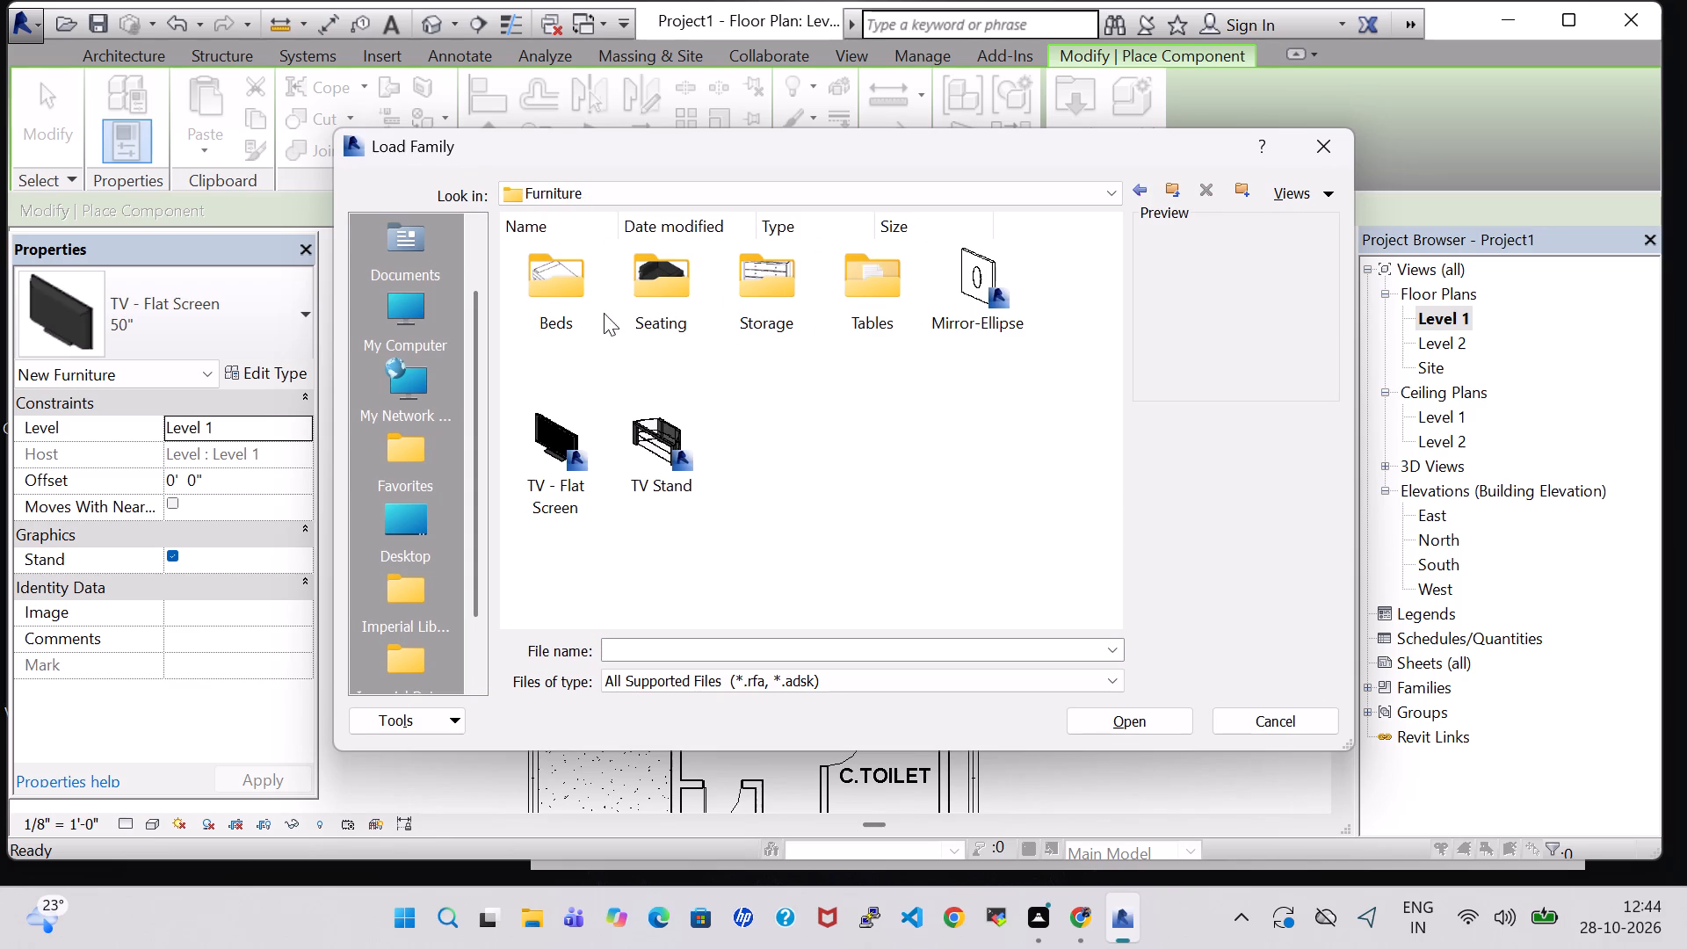
{"action": "double_click", "coordinate": [876, 291]}
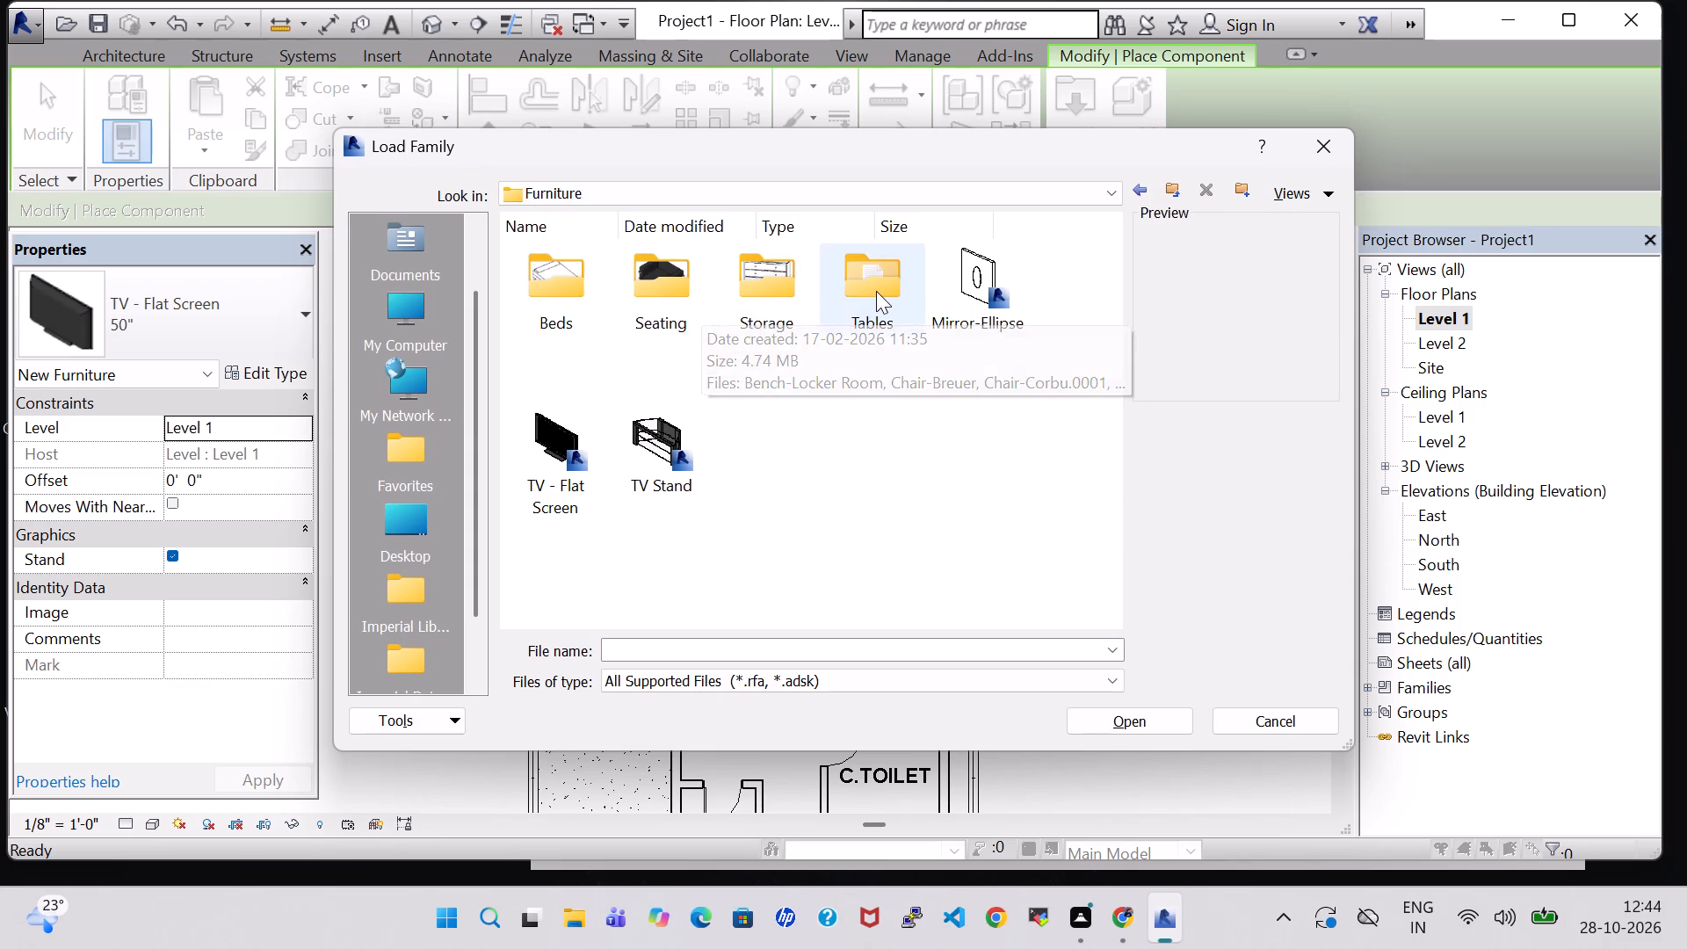
{"action": "left_click", "coordinate": [1137, 187]}
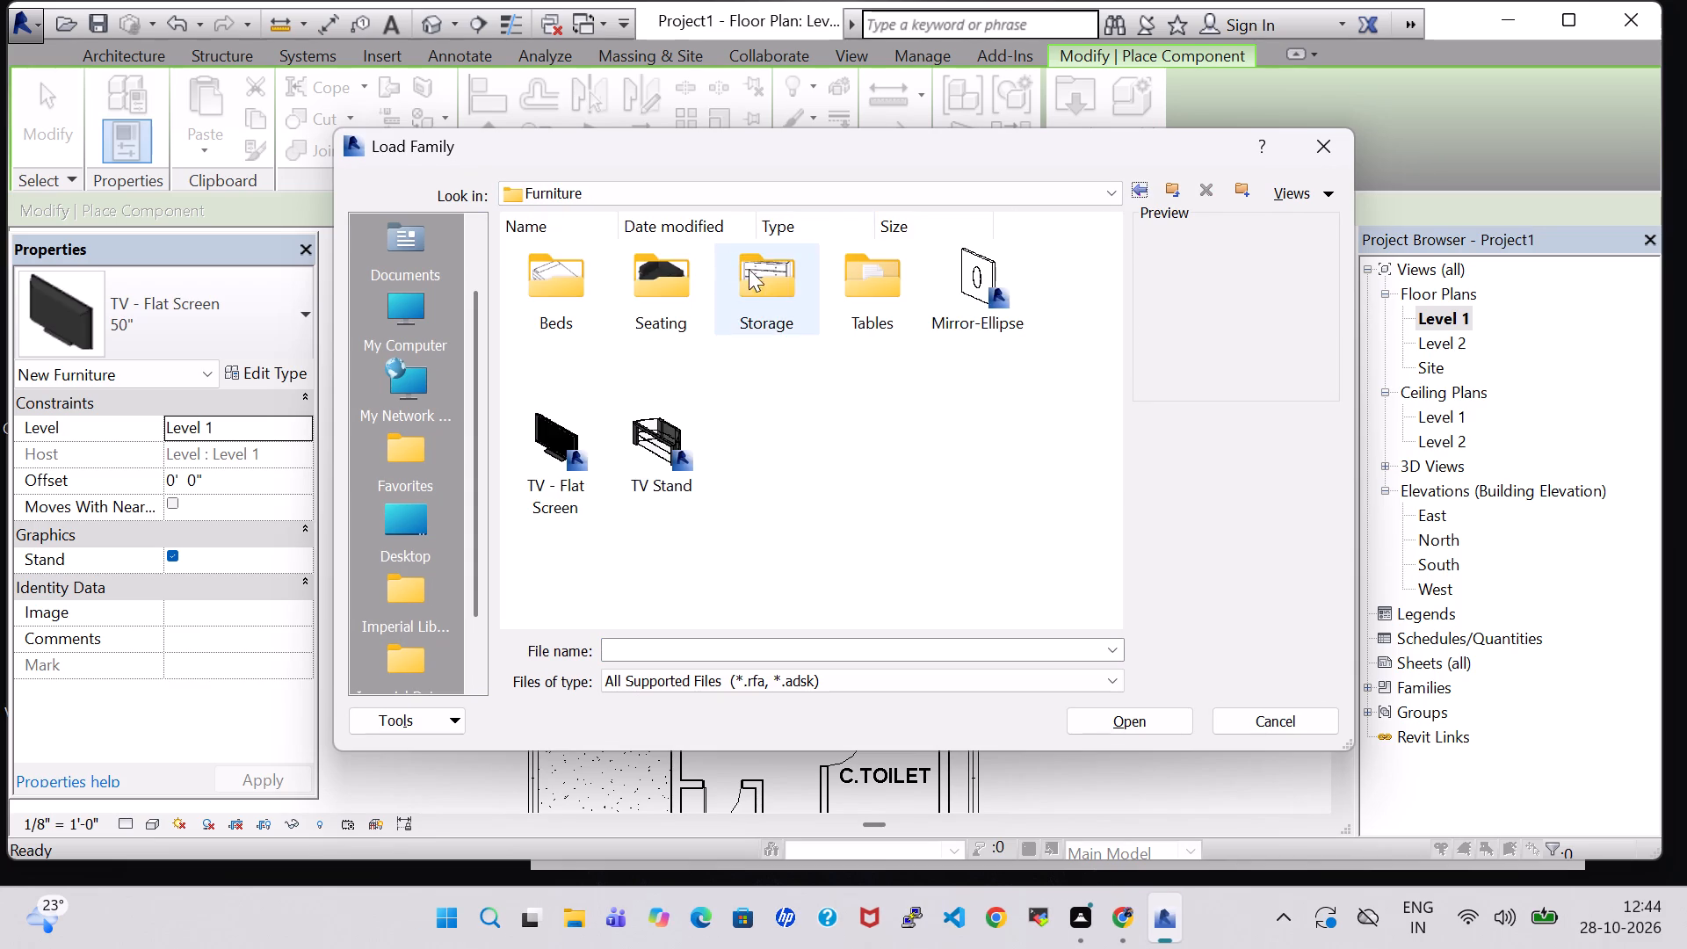
{"action": "double_click", "coordinate": [751, 271]}
{"action": "left_click", "coordinate": [762, 437]}
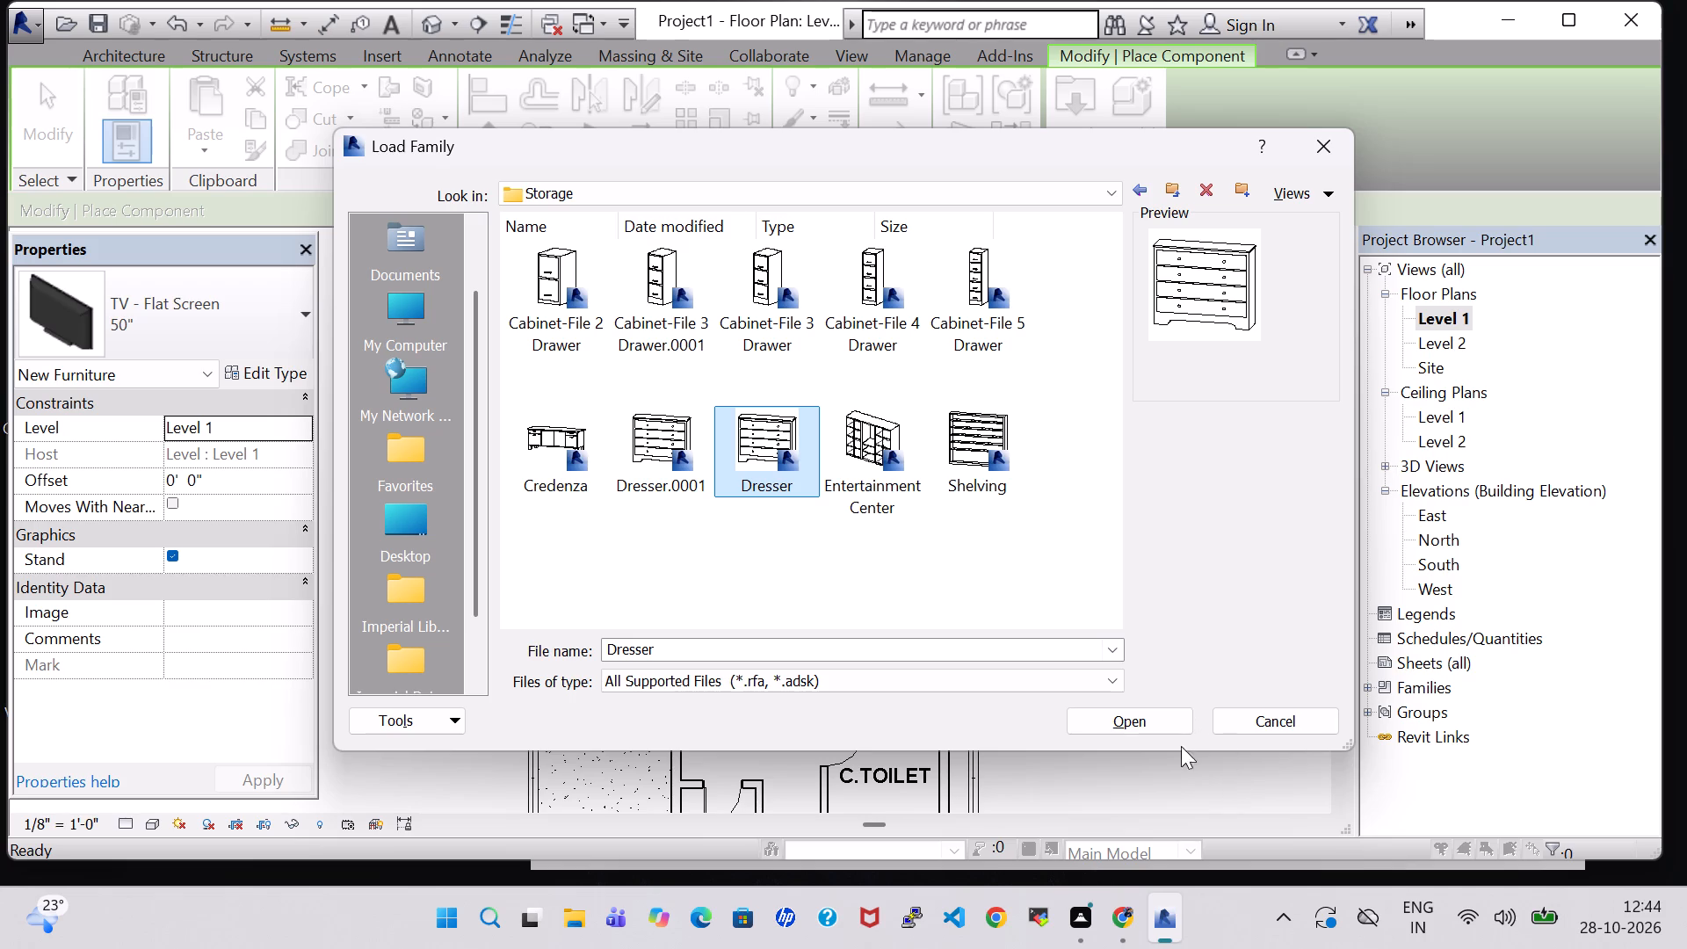
{"action": "left_click", "coordinate": [1145, 716]}
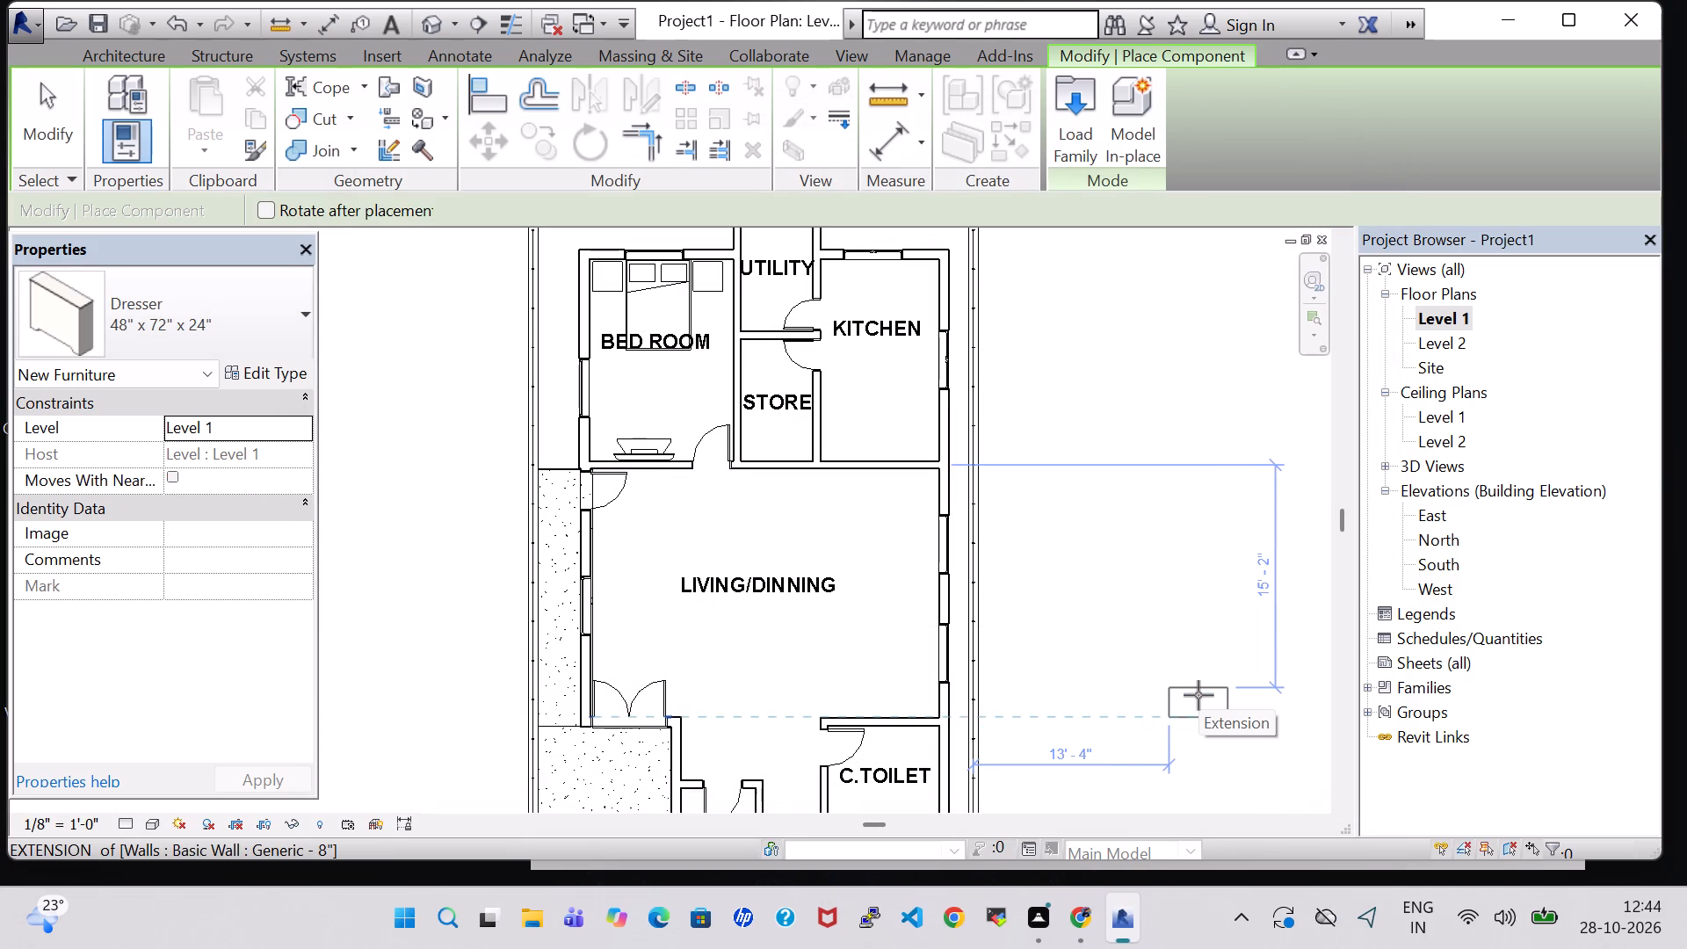
Place a 48" x 72" x 24" Dresser, rotated 90°, against the Store-side wall of the bedroom beside Store.
{"action": "scroll", "coordinate": [616, 430], "scroll_direction": "up", "scroll_amount": 3}
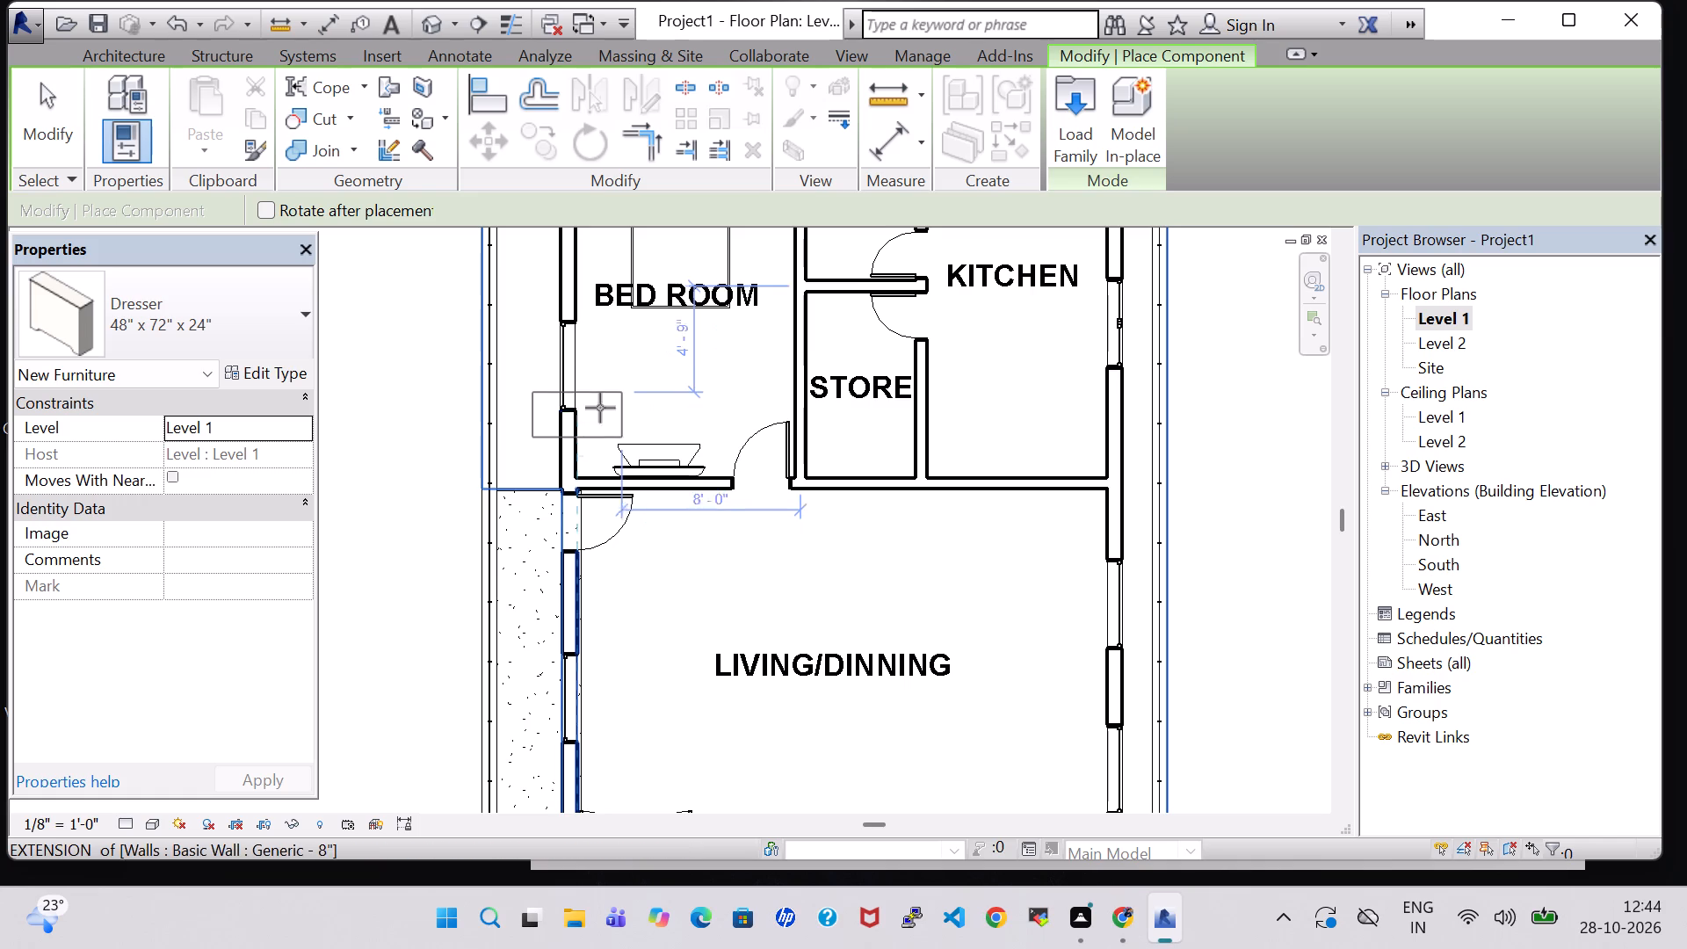
{"action": "key", "text": "space"}
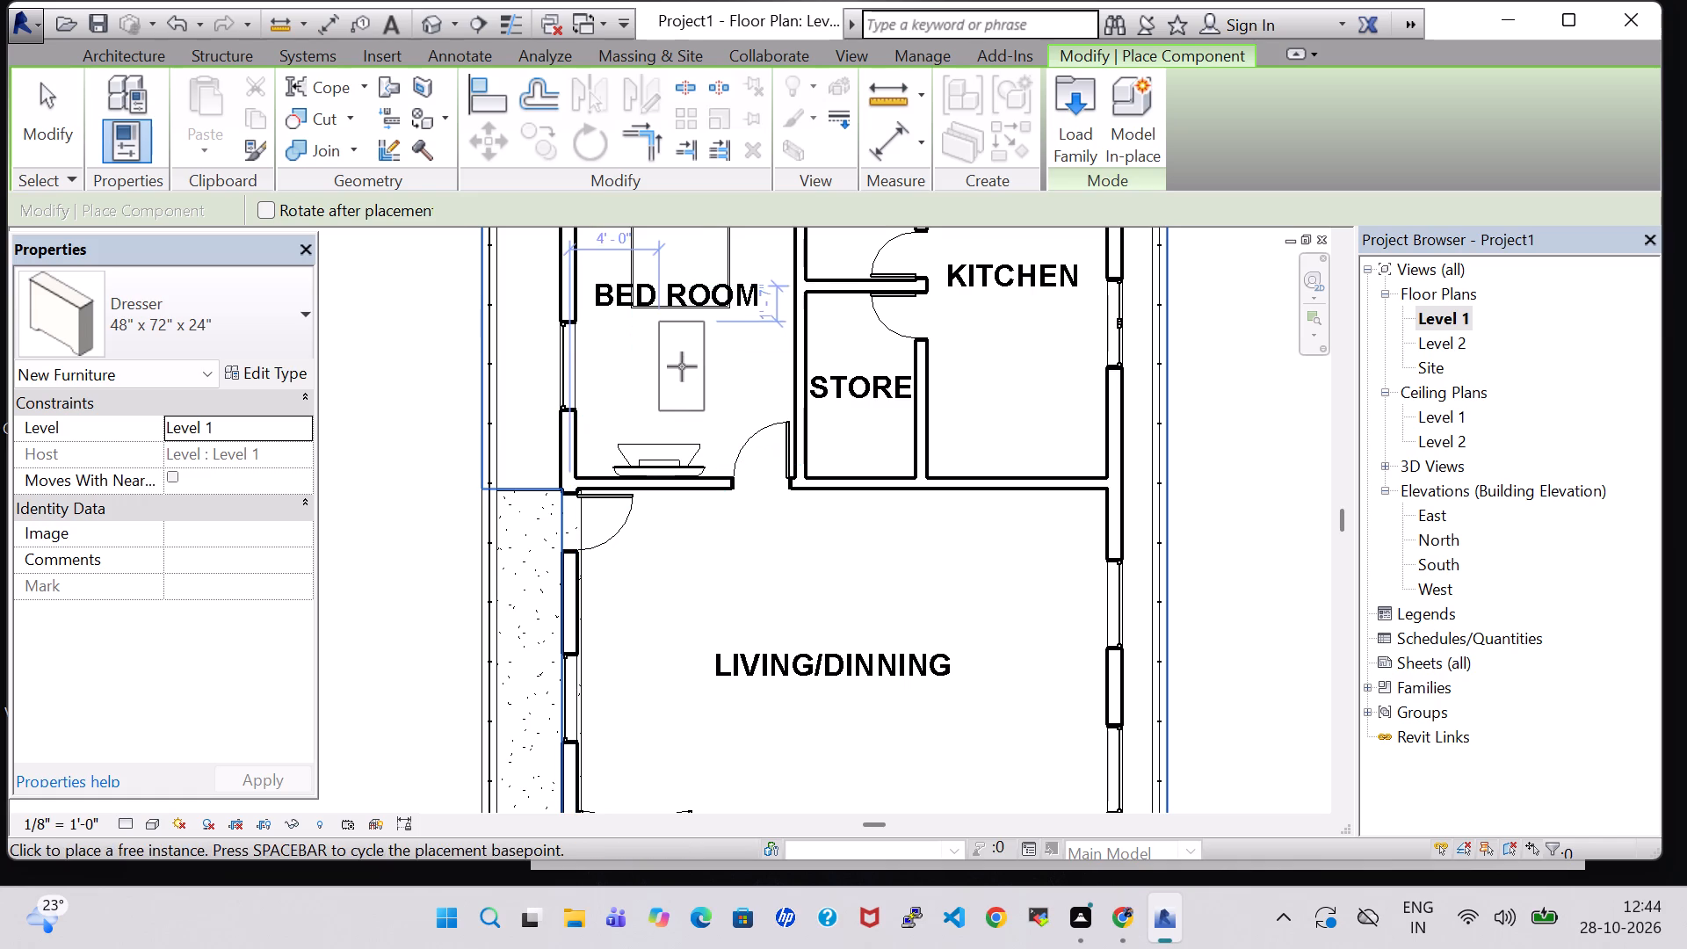
{"action": "middle_click_drag", "start_coordinate": [736, 362], "coordinate": [713, 457]}
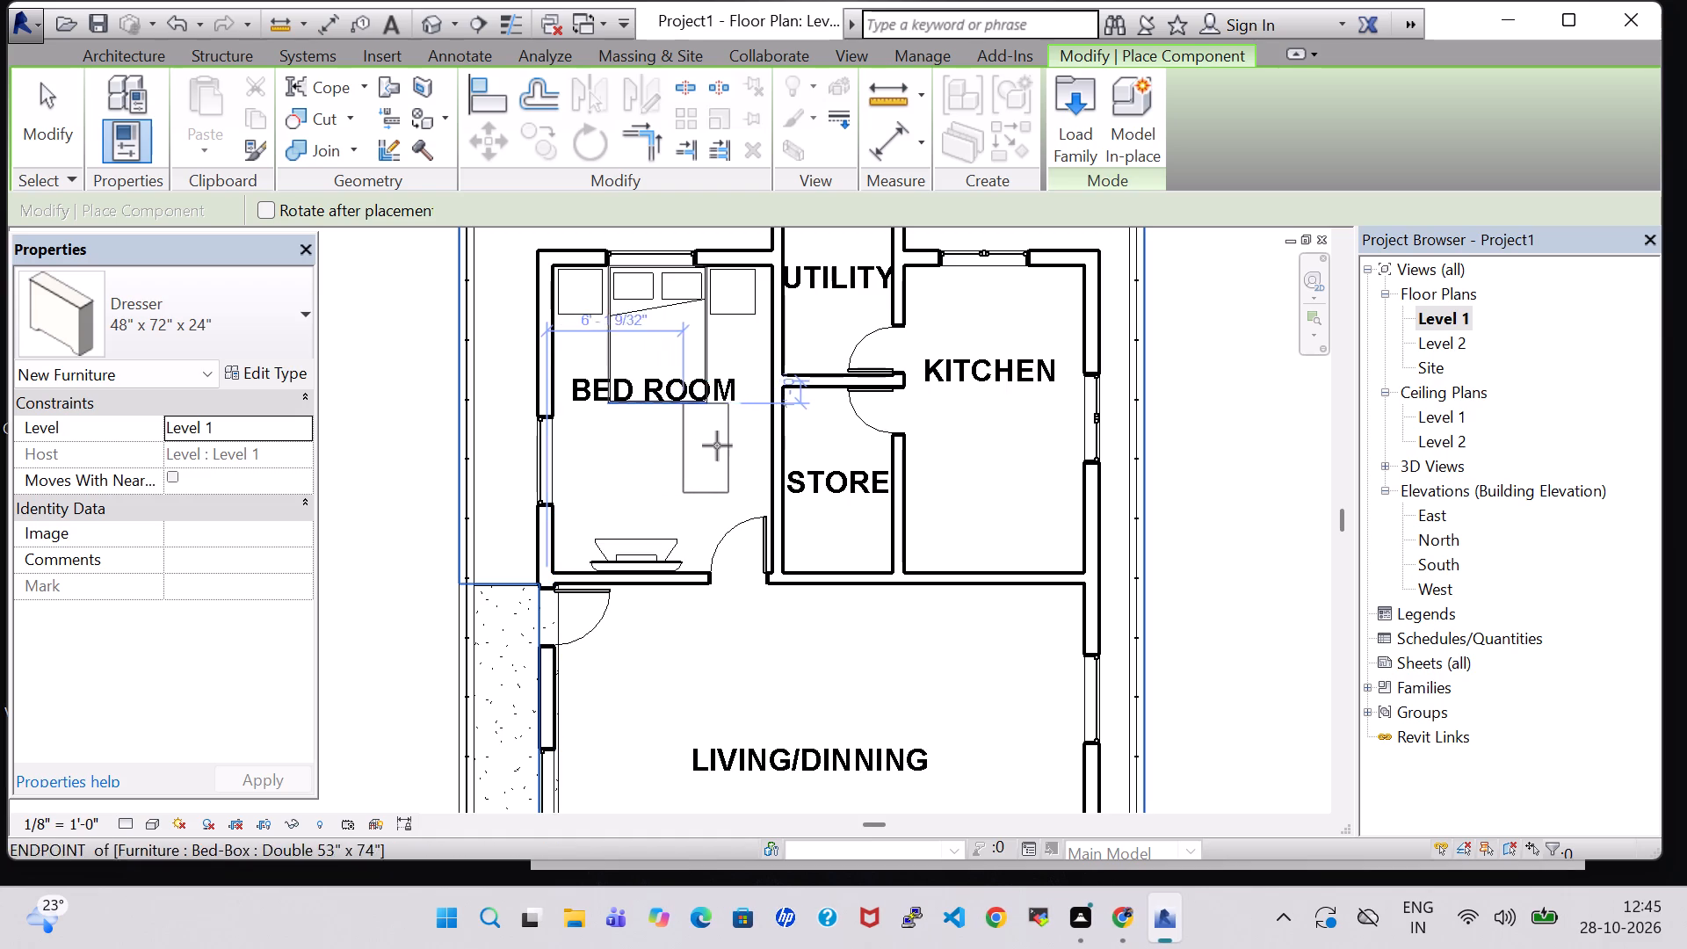
{"action": "left_click", "coordinate": [744, 444]}
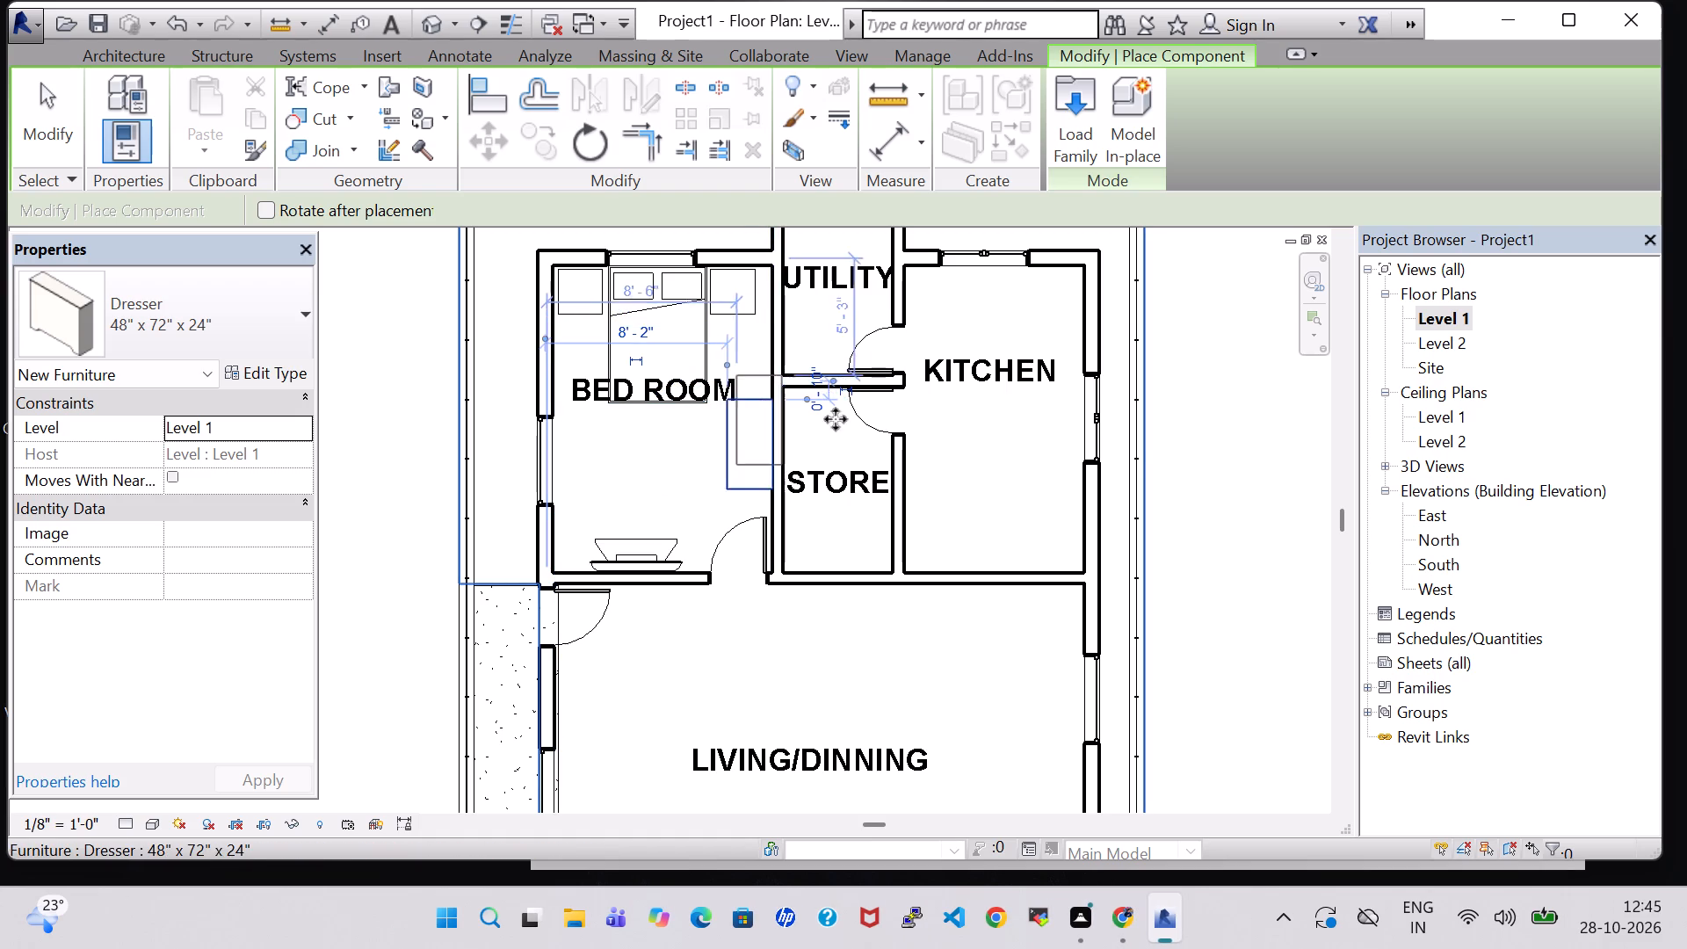
Place another 48" x 72" x 24" Dresser against the A.Toilet wall in the bedroom beside A.Toilet, at the exterior wall corner, and end placement.
{"action": "scroll", "coordinate": [1083, 498], "scroll_direction": "down", "scroll_amount": 2}
{"action": "middle_click_drag", "start_coordinate": [1219, 536], "coordinate": [1145, 438]}
{"action": "scroll", "coordinate": [1145, 438], "scroll_direction": "down", "scroll_amount": 2}
{"action": "middle_click_drag", "start_coordinate": [1183, 590], "coordinate": [1145, 416]}
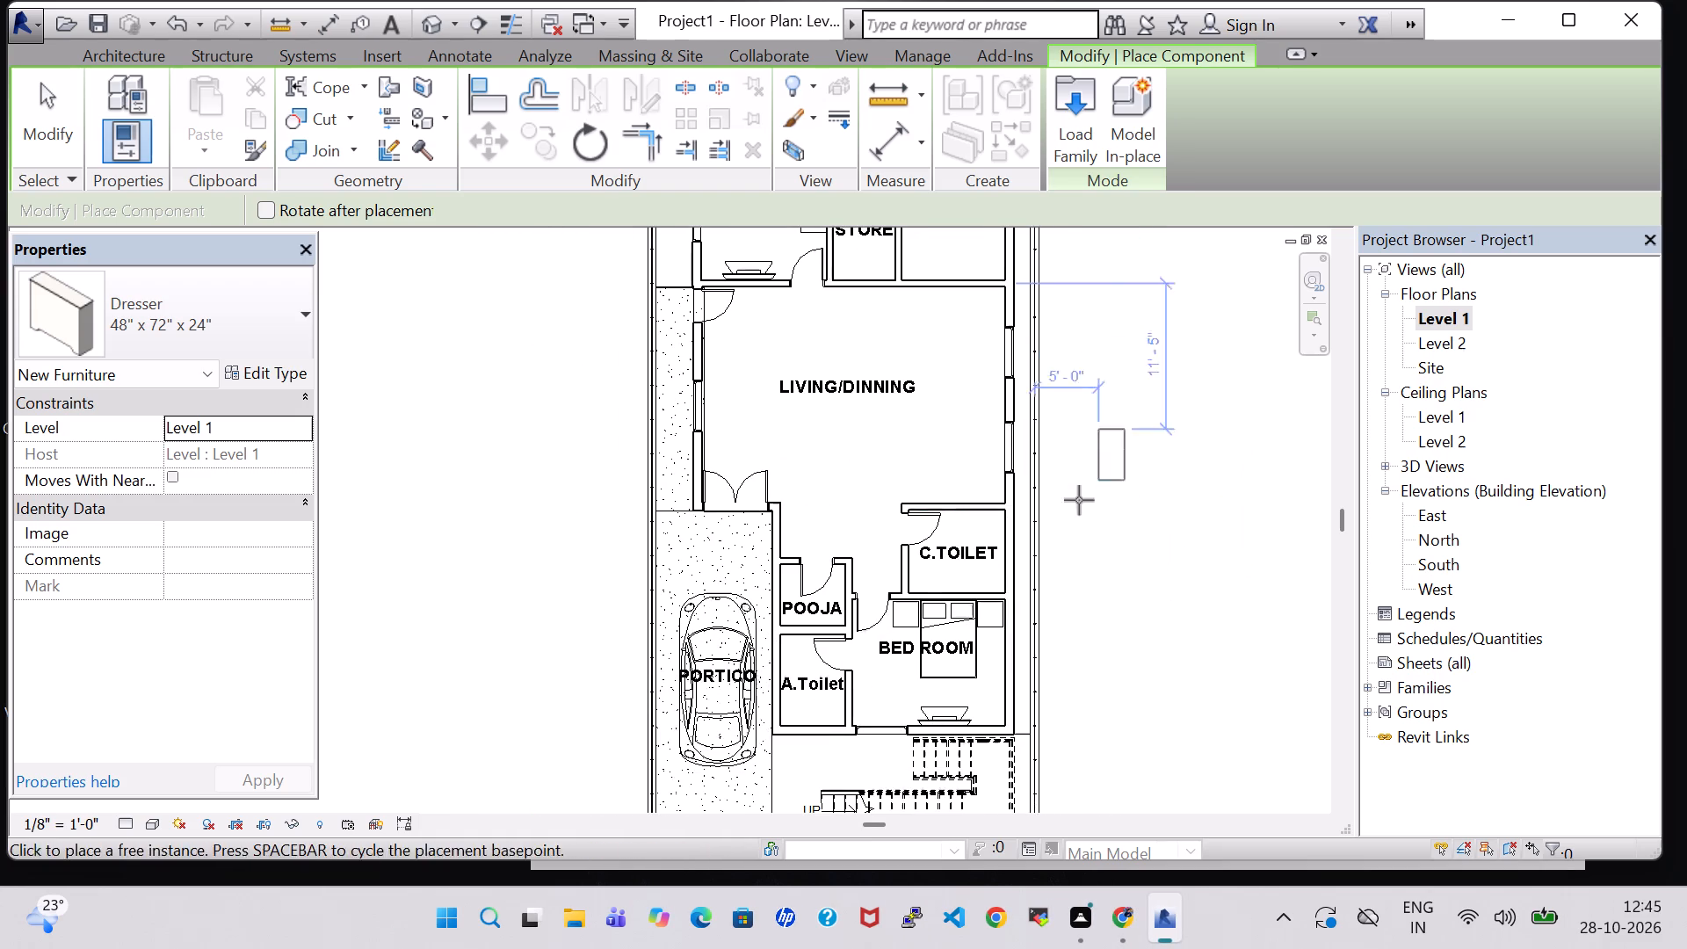
{"action": "middle_click_drag", "start_coordinate": [1119, 532], "coordinate": [1111, 460]}
{"action": "scroll", "coordinate": [819, 682], "scroll_direction": "up", "scroll_amount": 5}
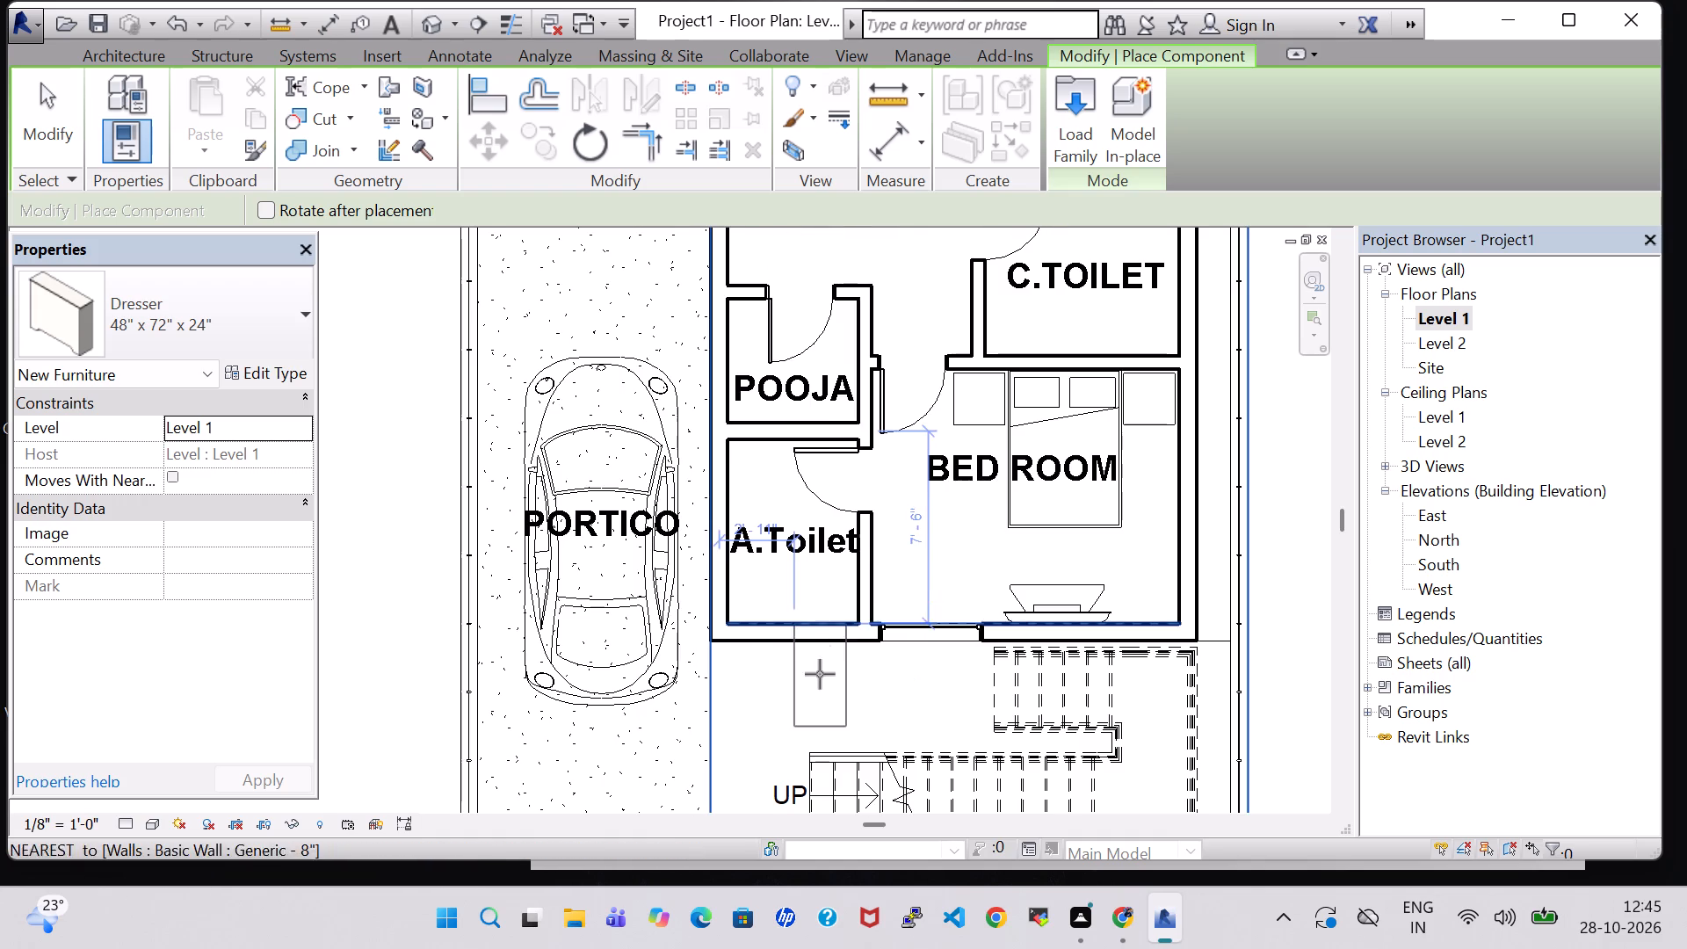
{"action": "left_click", "coordinate": [903, 569]}
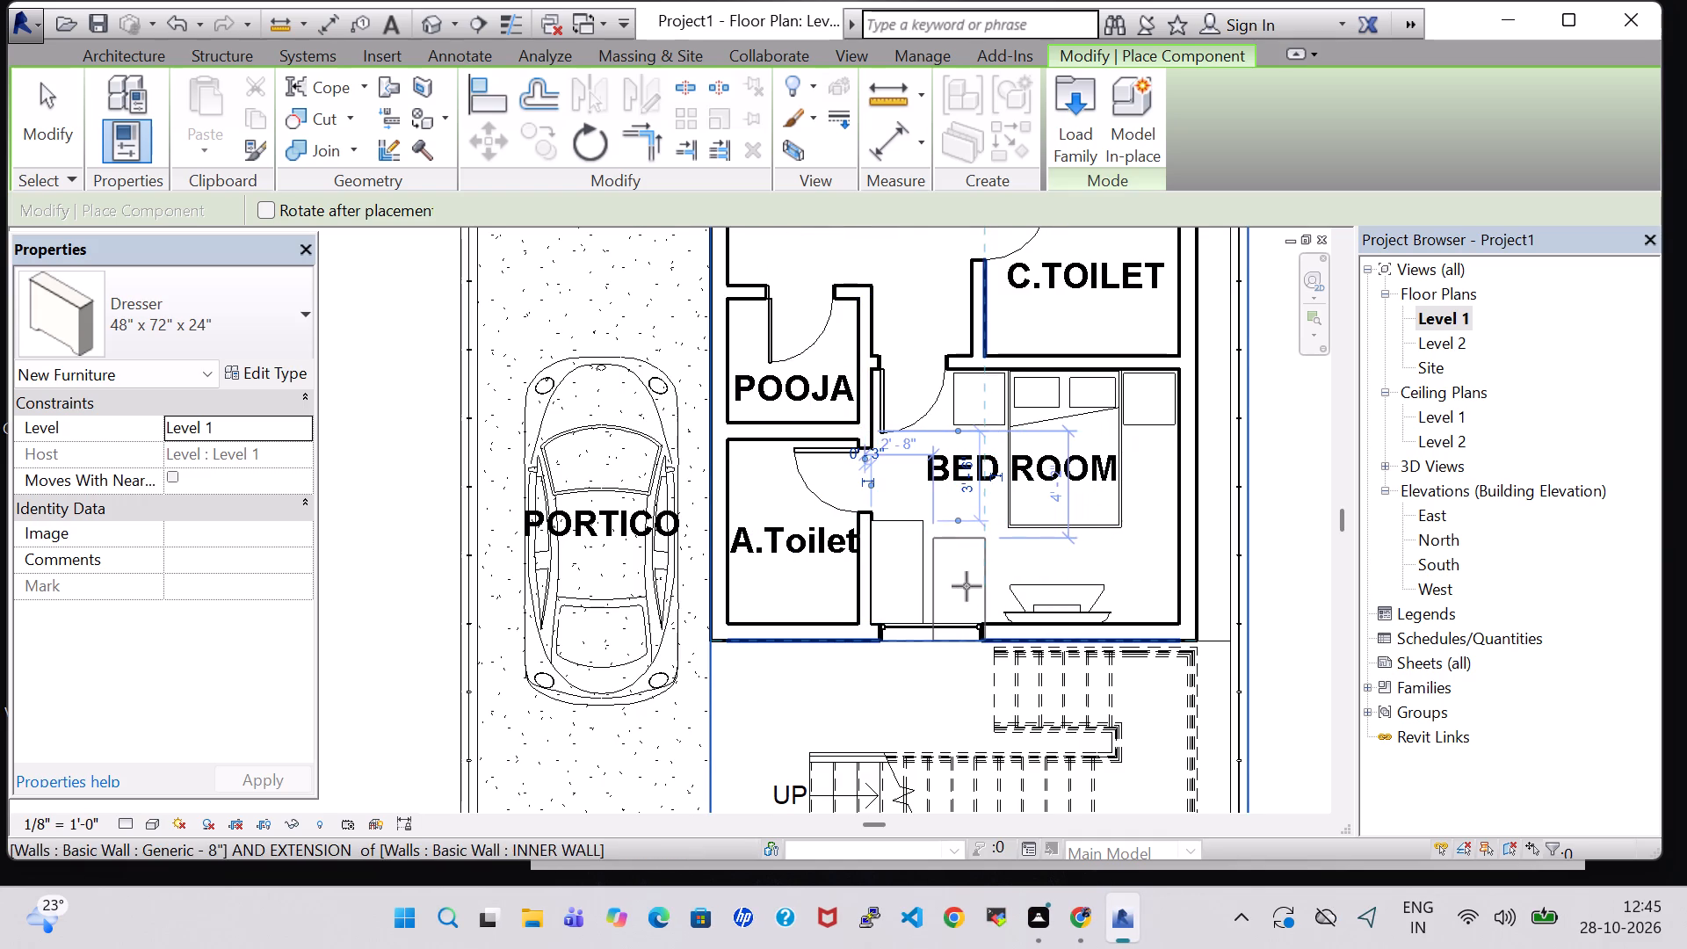
{"action": "key", "text": "Escape"}
{"action": "key", "text": "Escape"}
{"action": "key", "text": "Escape"}
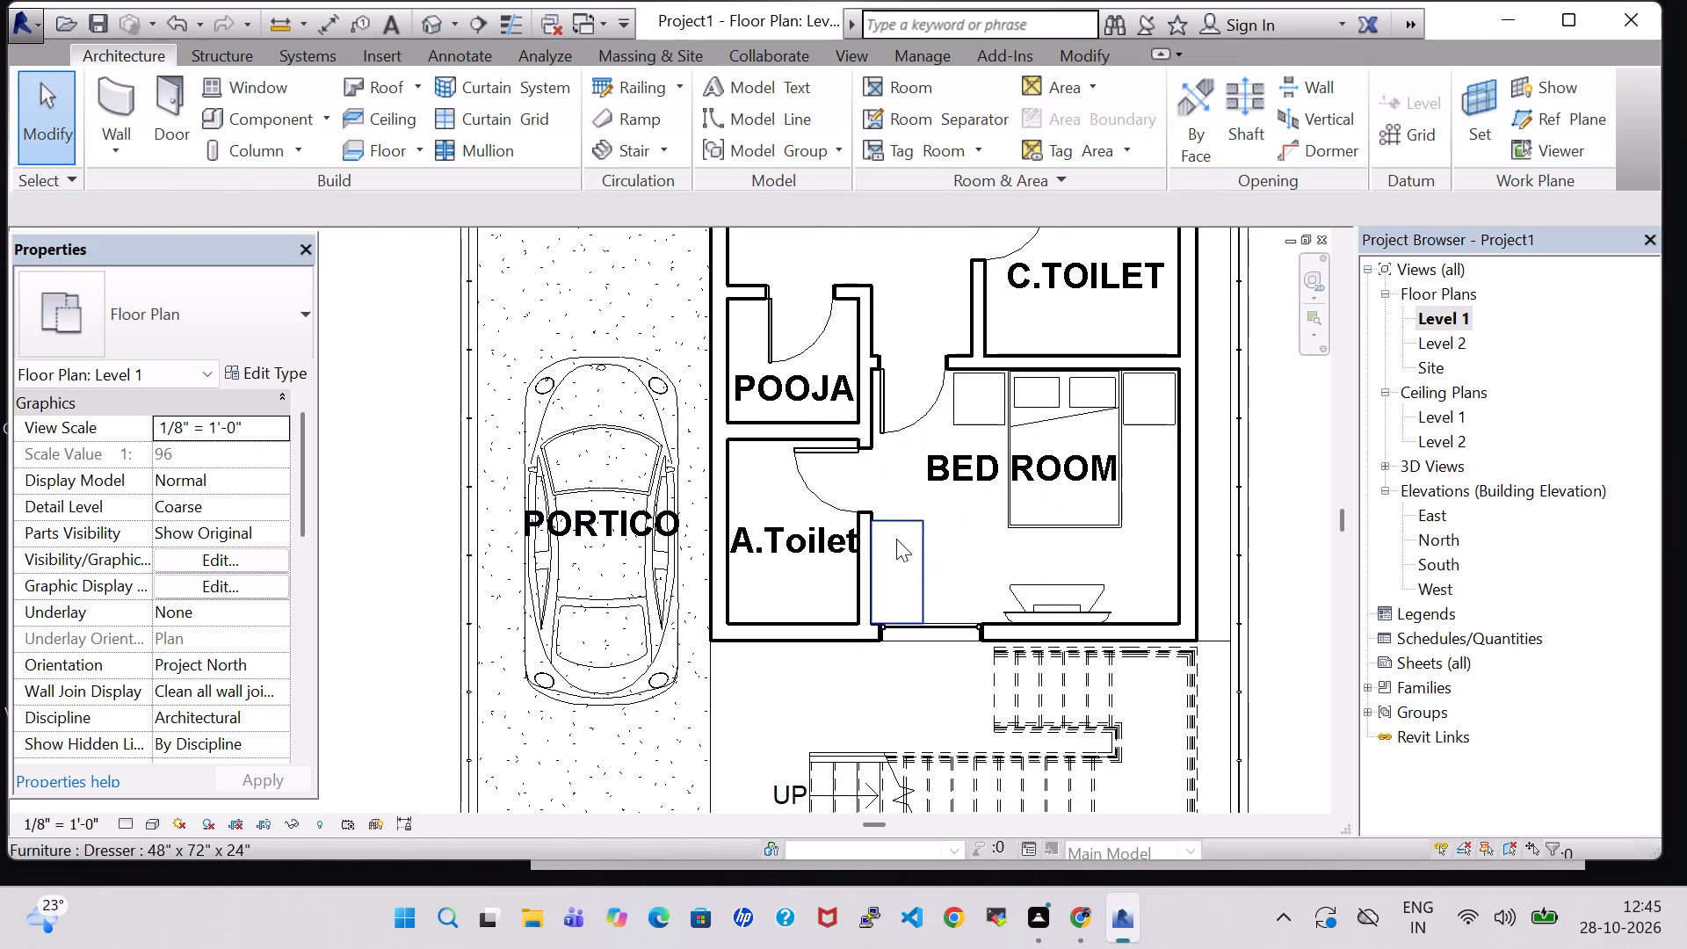
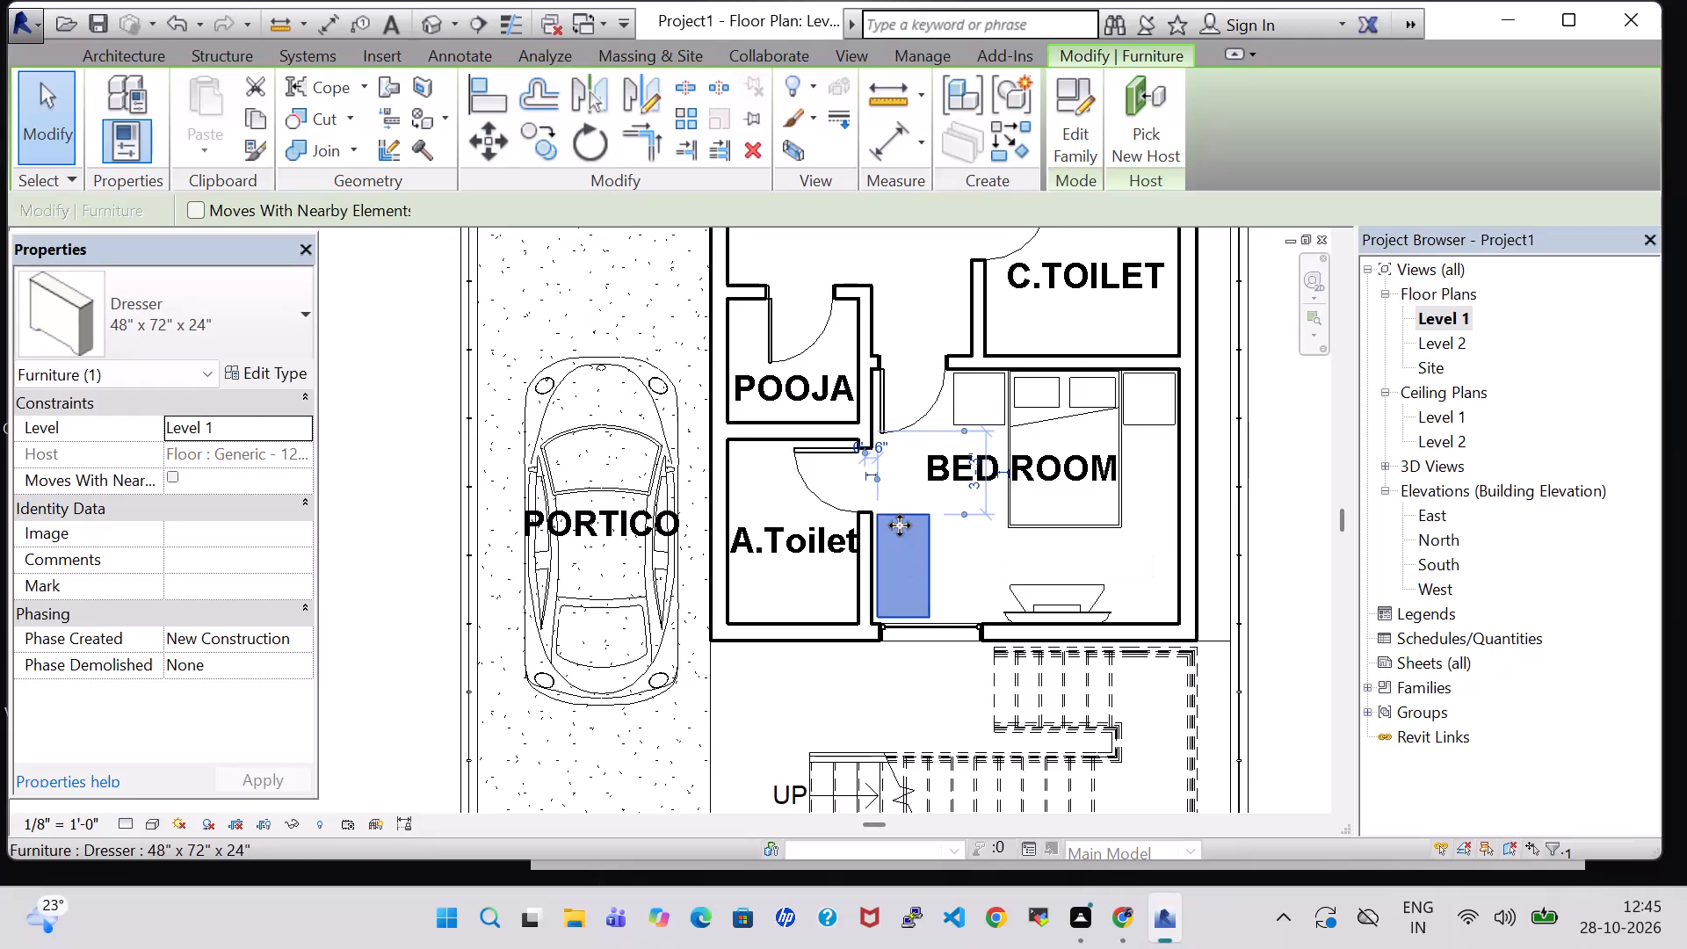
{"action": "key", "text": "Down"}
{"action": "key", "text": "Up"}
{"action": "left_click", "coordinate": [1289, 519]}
In the 3D view, rotate the dresser against the Store-side wall of its bedroom by 180°.
{"action": "middle_click_drag", "start_coordinate": [1288, 519], "coordinate": [1134, 674]}
{"action": "scroll", "coordinate": [1151, 666], "scroll_direction": "down", "scroll_amount": 4}
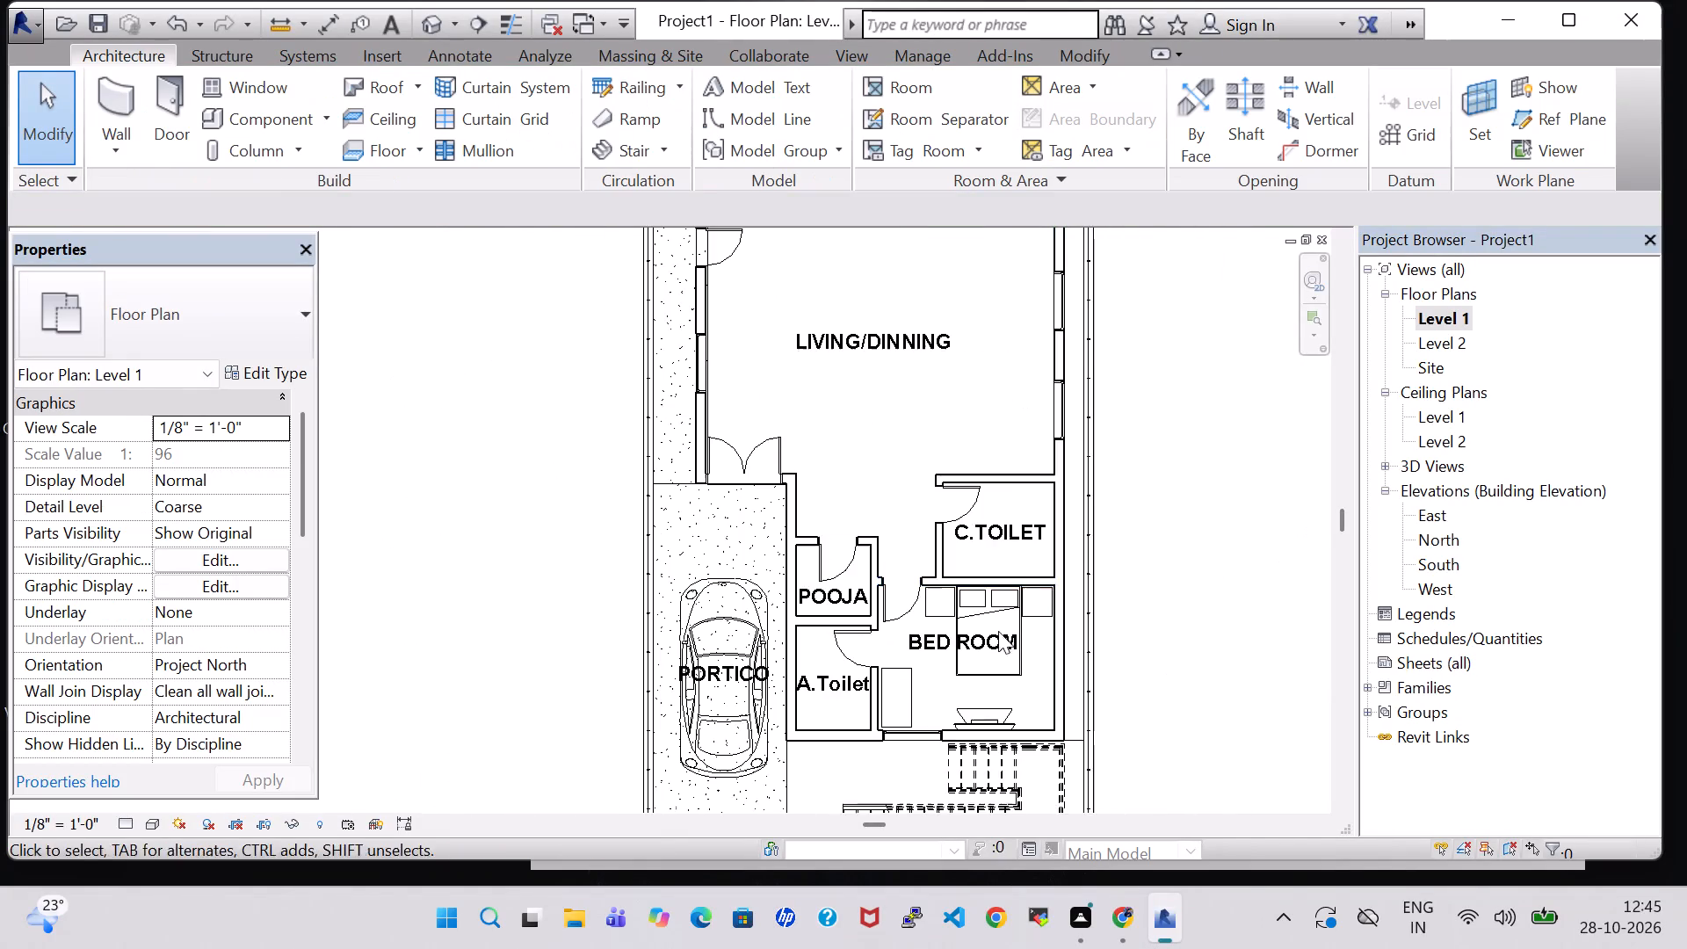
{"action": "middle_click_drag", "start_coordinate": [1123, 375], "coordinate": [1126, 605]}
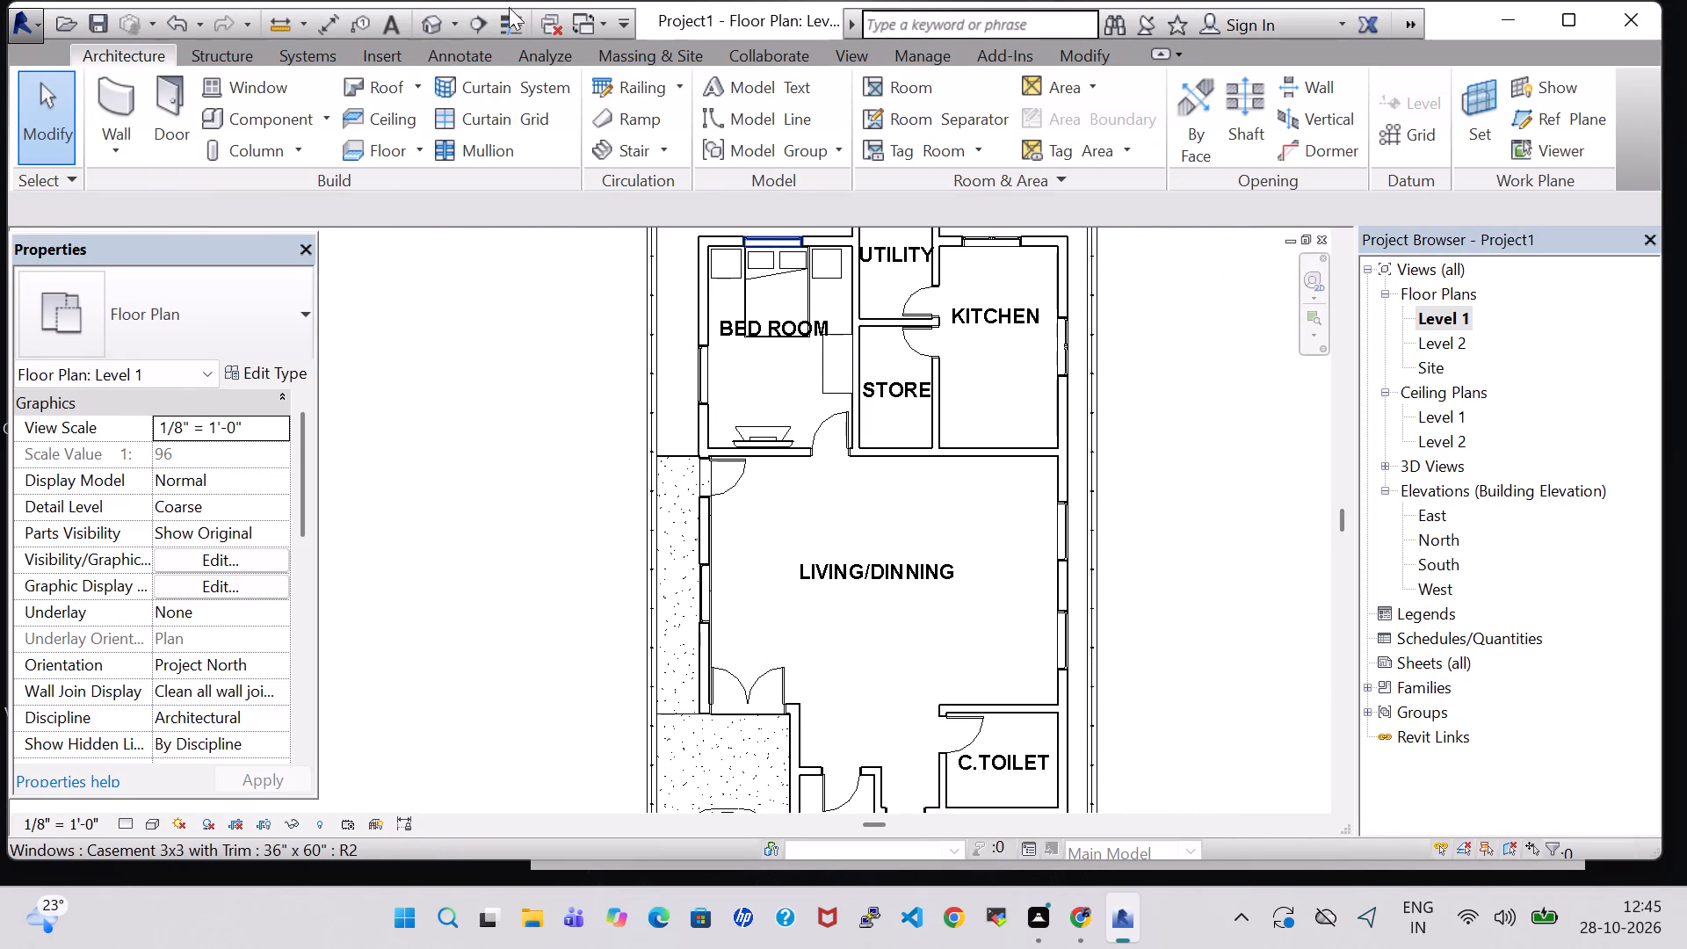
{"action": "left_click", "coordinate": [426, 14]}
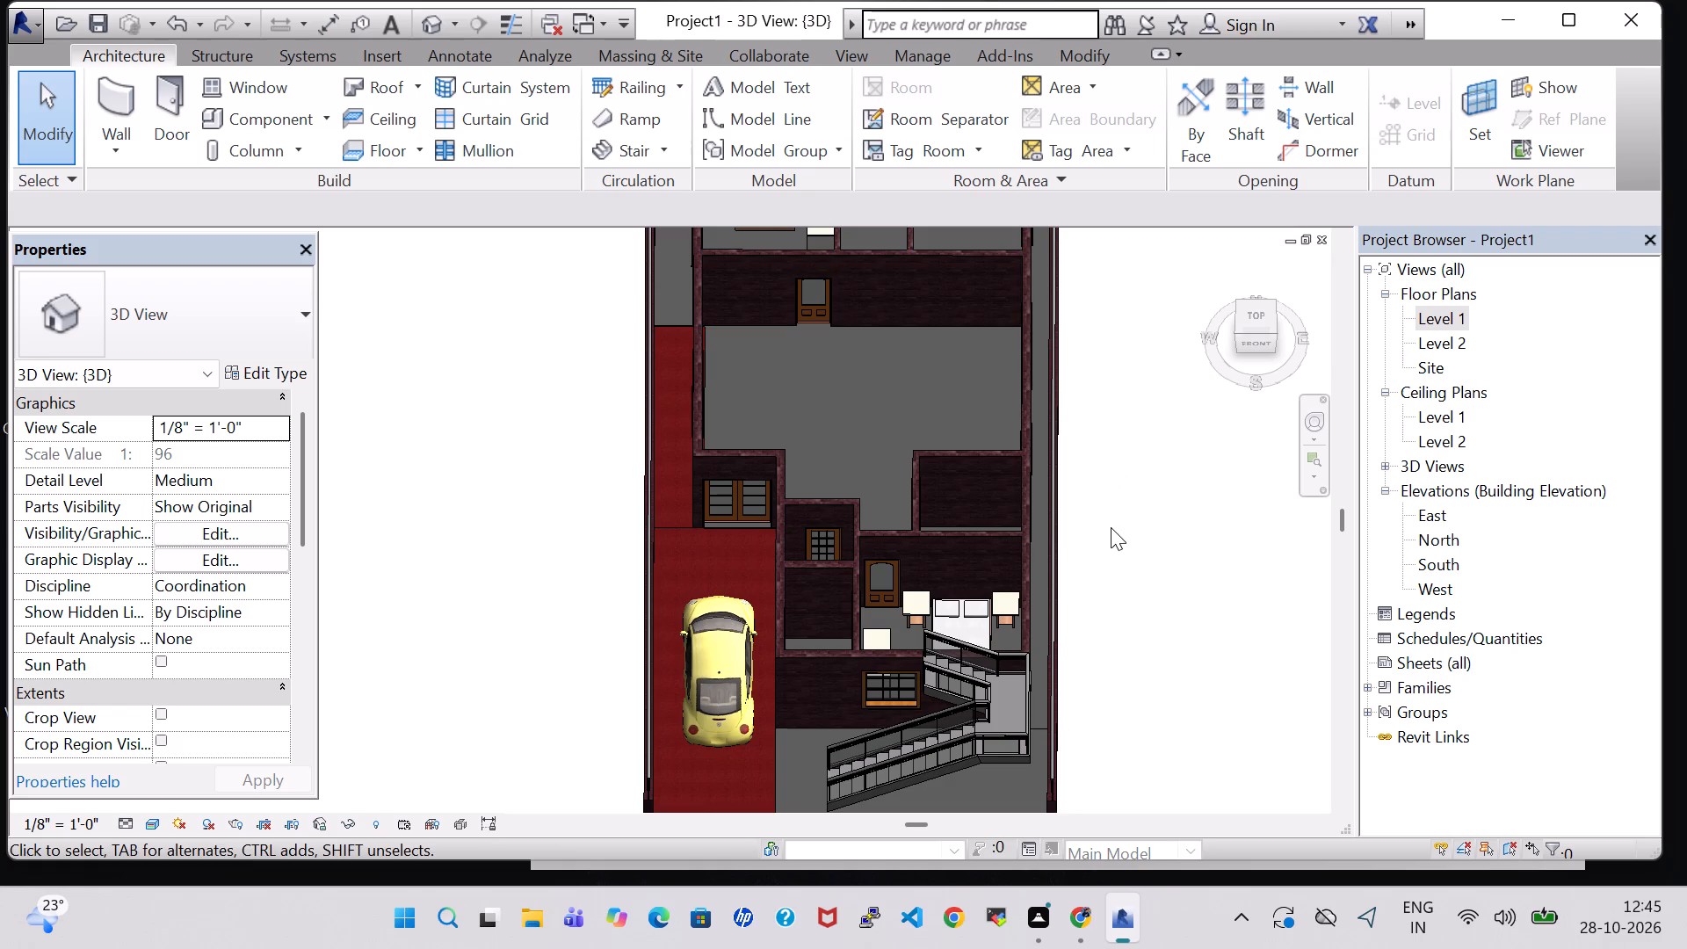
{"action": "middle_click_drag", "start_coordinate": [1125, 529], "coordinate": [998, 613], "text": "shift"}
{"action": "middle_click_drag", "start_coordinate": [905, 353], "coordinate": [923, 652]}
{"action": "middle_click_drag", "start_coordinate": [992, 301], "coordinate": [1132, 331], "text": "shift"}
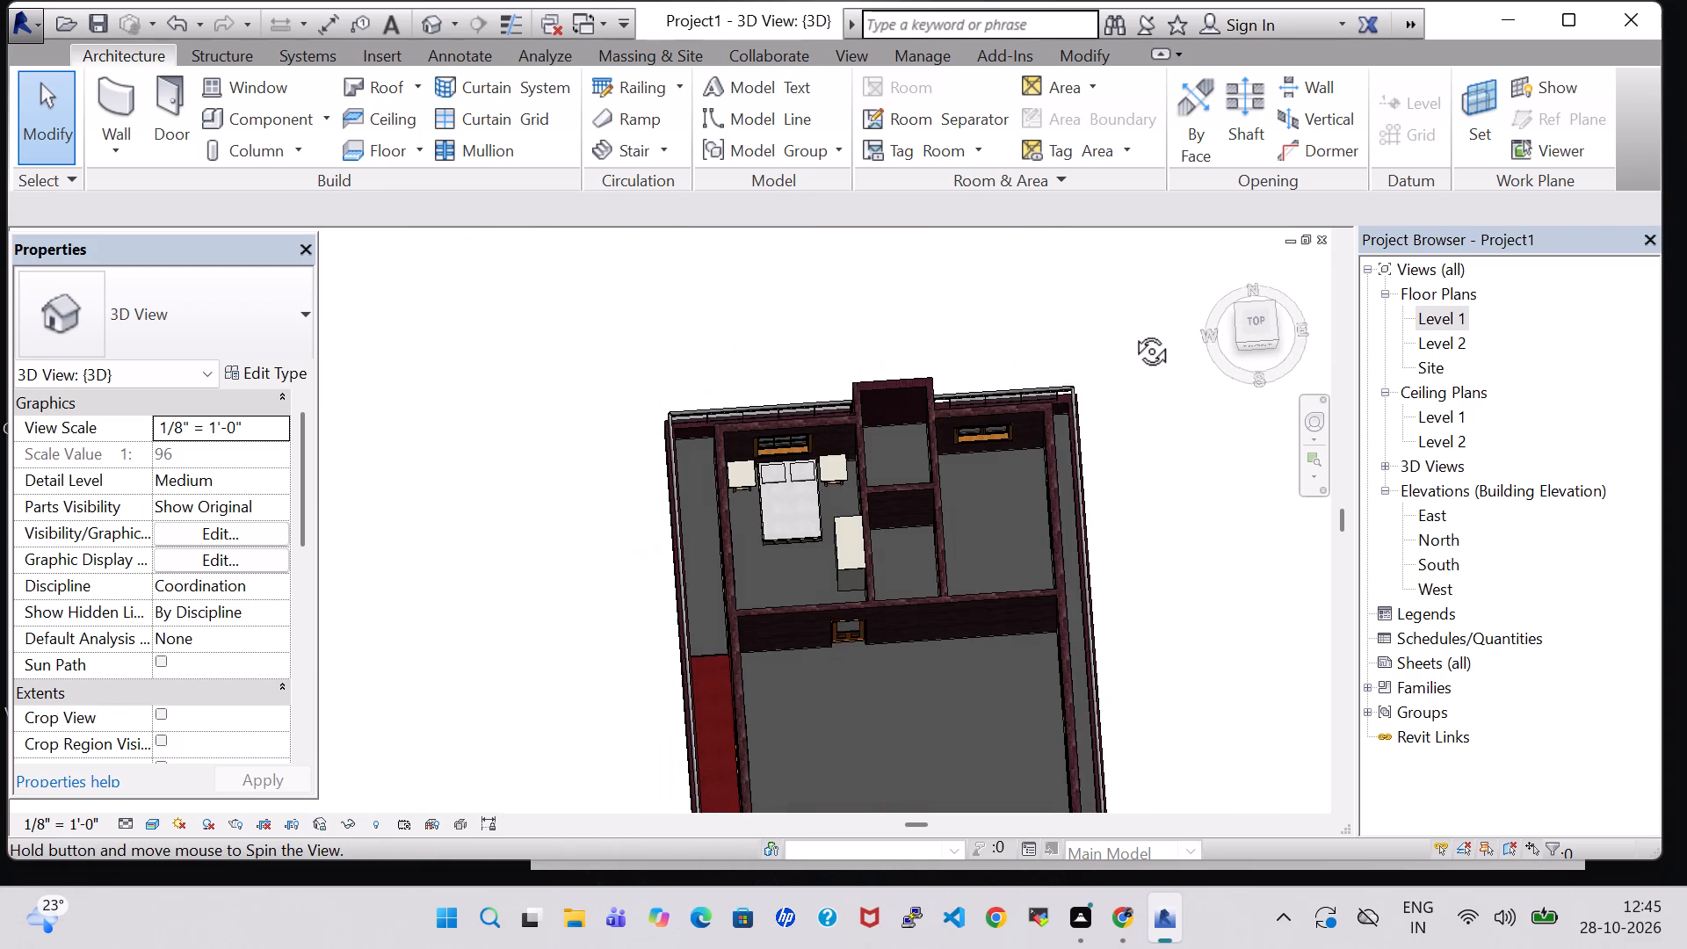
{"action": "middle_click_drag", "start_coordinate": [1132, 331], "coordinate": [1136, 324], "text": "shift"}
{"action": "middle_click_drag", "start_coordinate": [894, 729], "coordinate": [992, 649]}
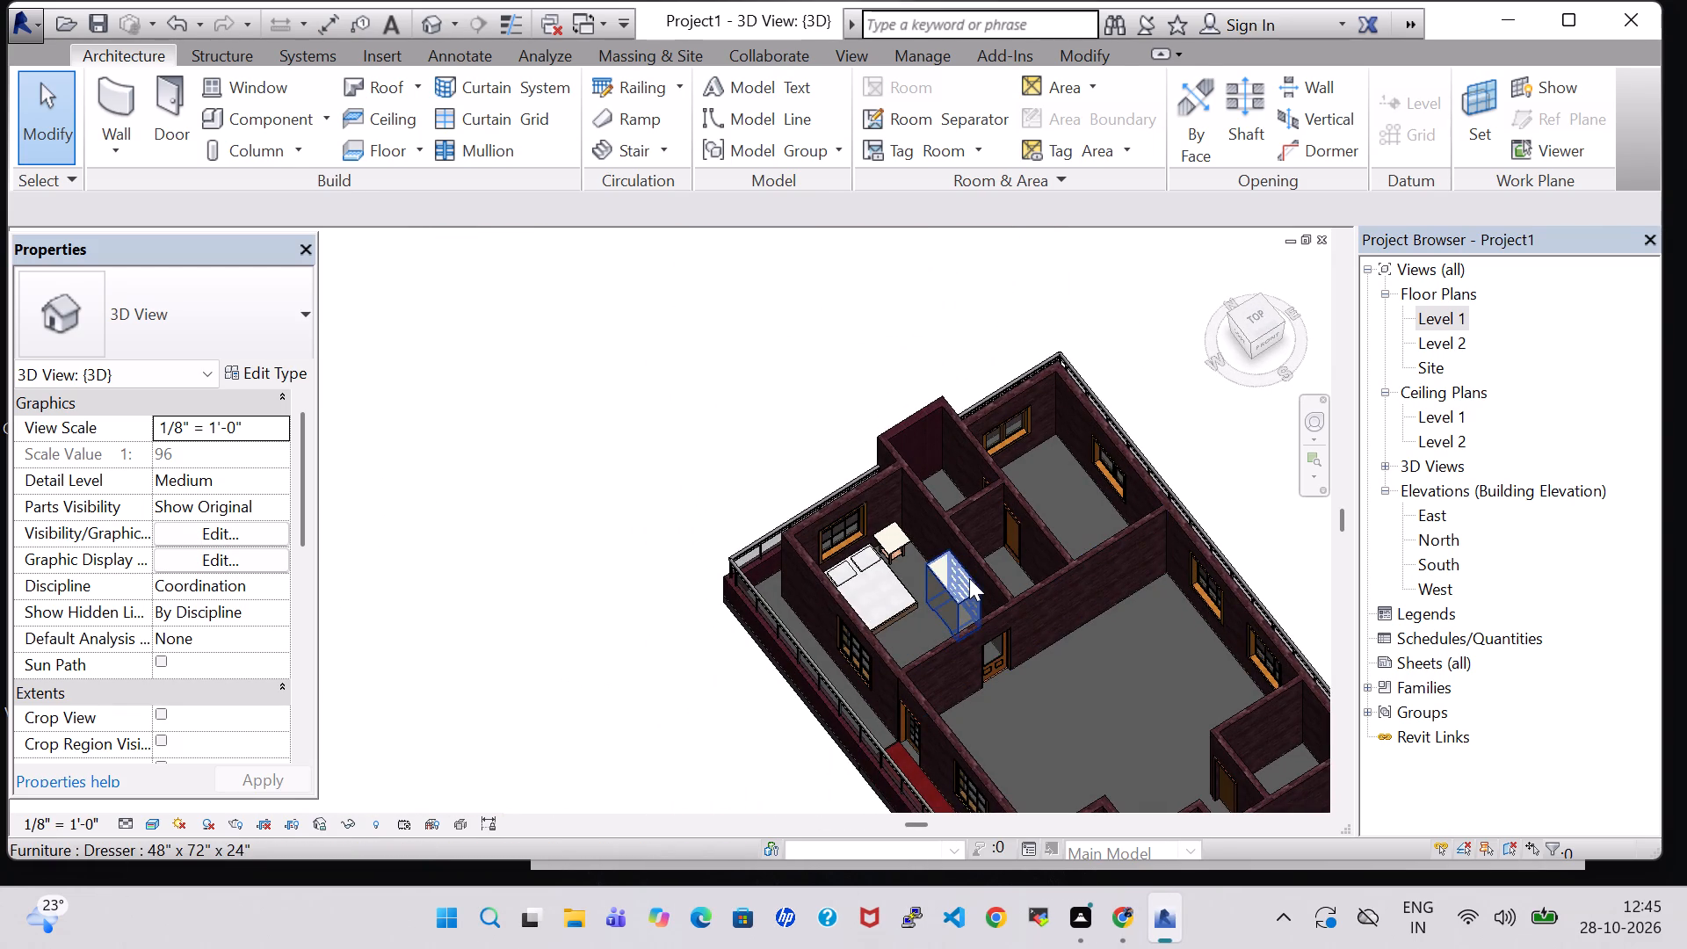
{"action": "left_click", "coordinate": [966, 578]}
{"action": "key", "text": "space"}
{"action": "key", "text": "space"}
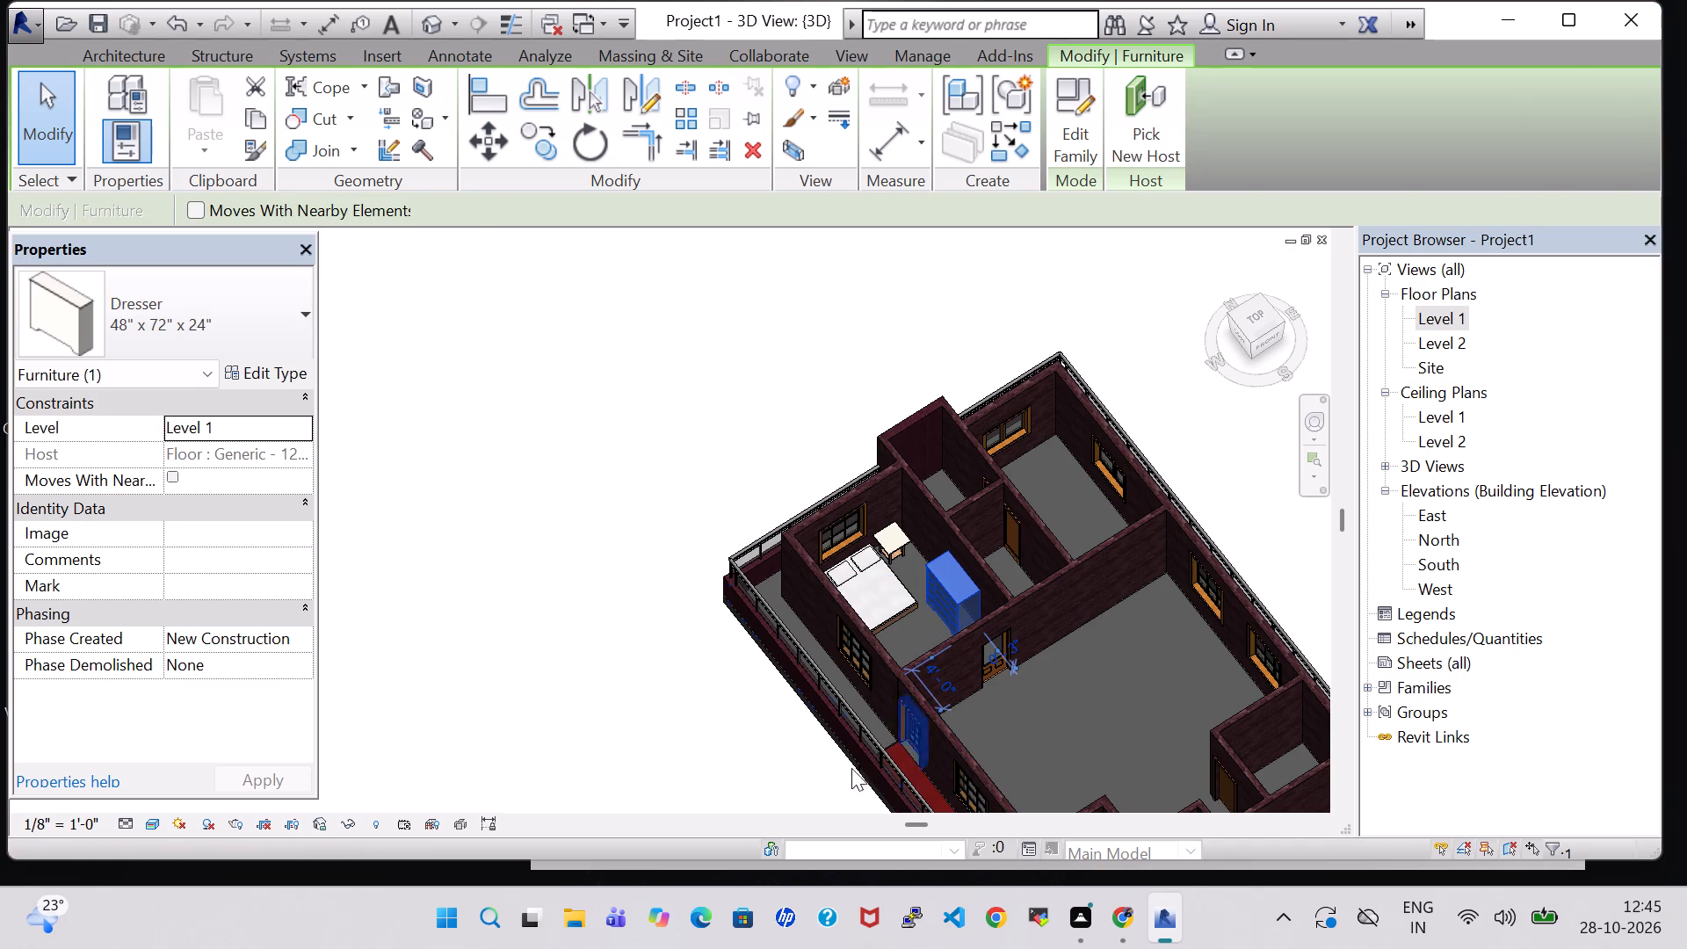
{"action": "left_click", "coordinate": [613, 752]}
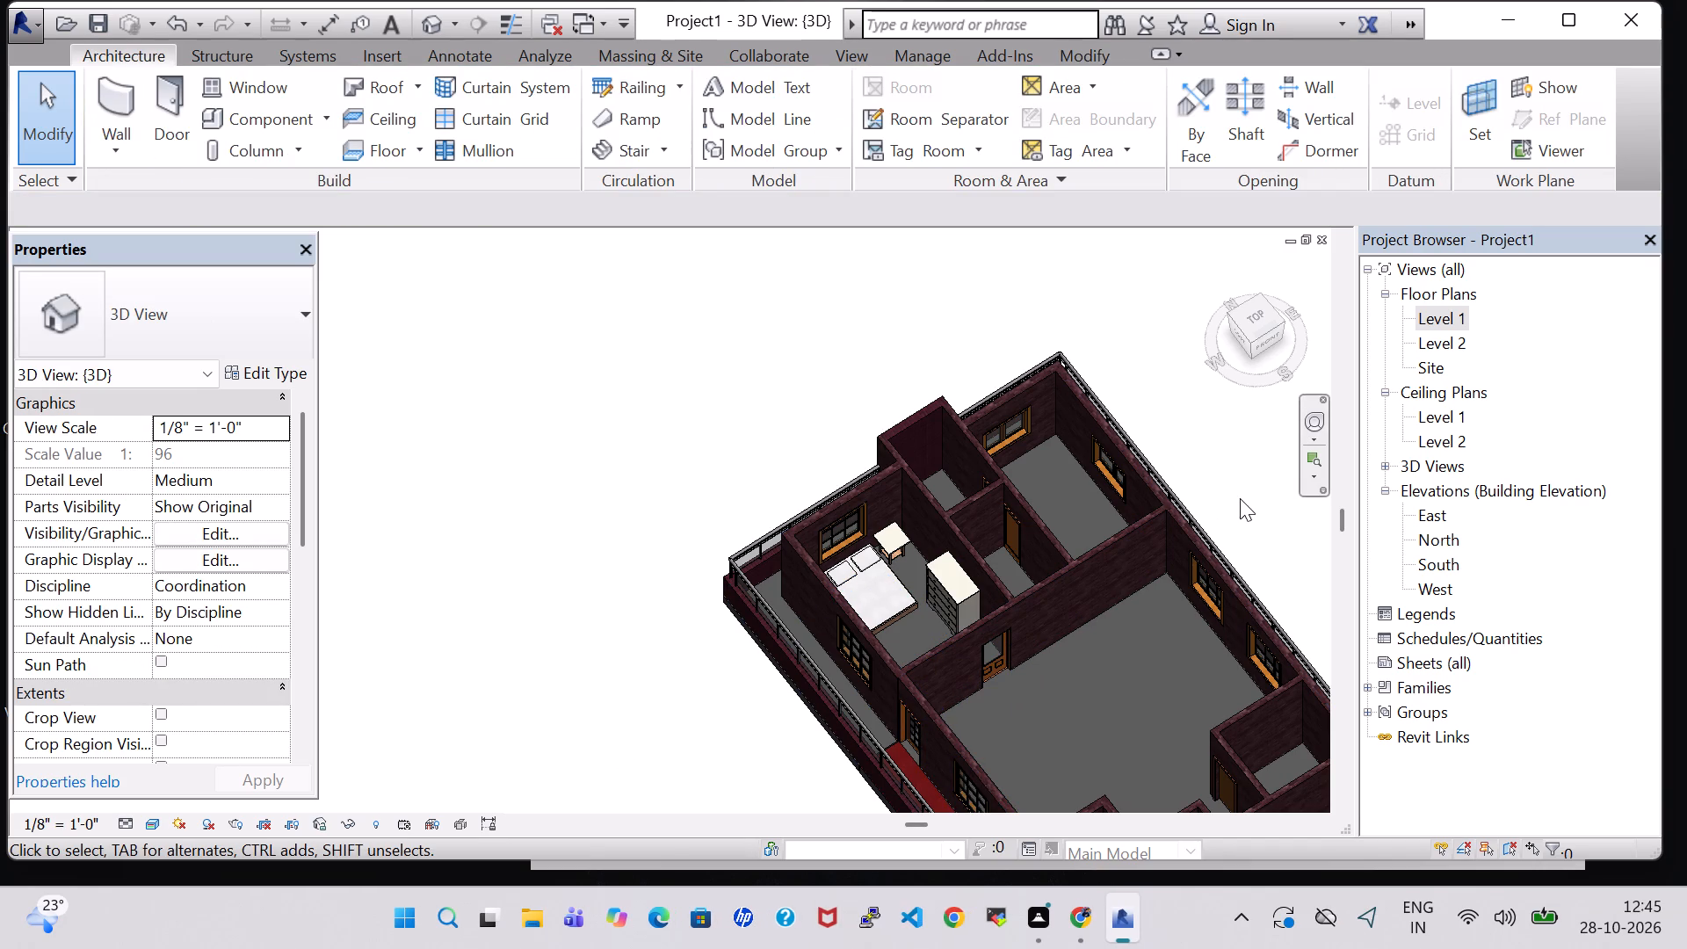
In the Level 1 plan, nudge the exterior side window of the bedroom beside Store toward the bed end, about 5'-4" from the corner.
{"action": "middle_click_drag", "start_coordinate": [1240, 498], "coordinate": [1139, 728], "text": "shift"}
{"action": "middle_click_drag", "start_coordinate": [1140, 645], "coordinate": [1139, 633], "text": "shift"}
{"action": "double_click", "coordinate": [1444, 325]}
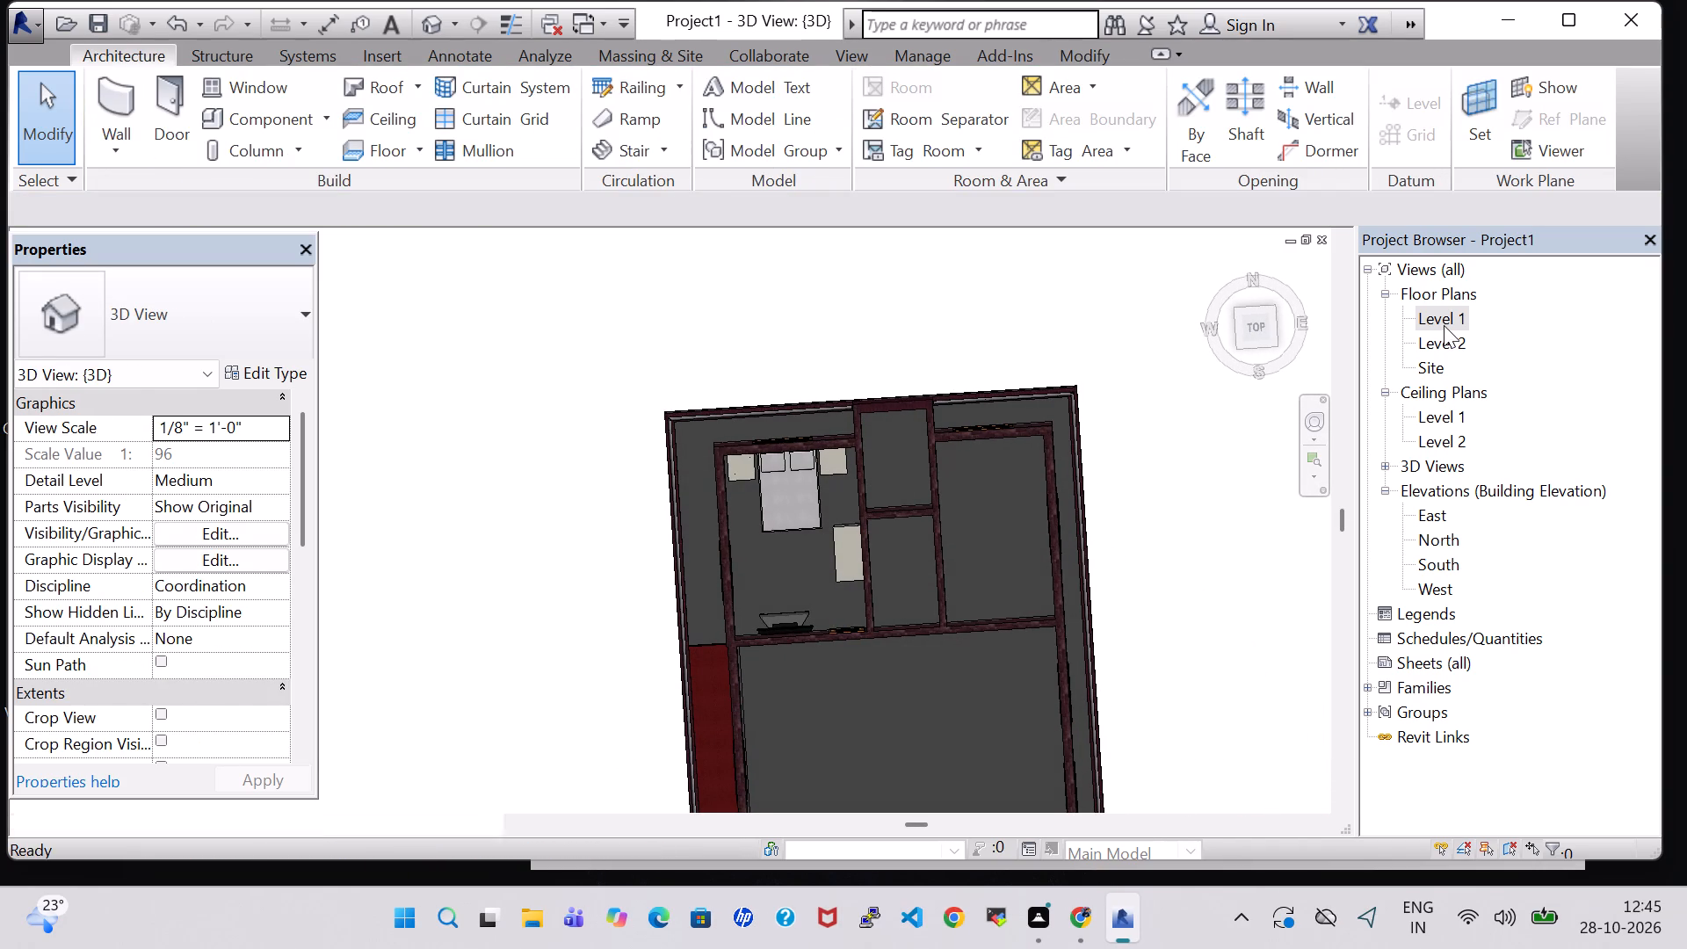
{"action": "scroll", "coordinate": [837, 508], "scroll_direction": "down", "scroll_amount": 1}
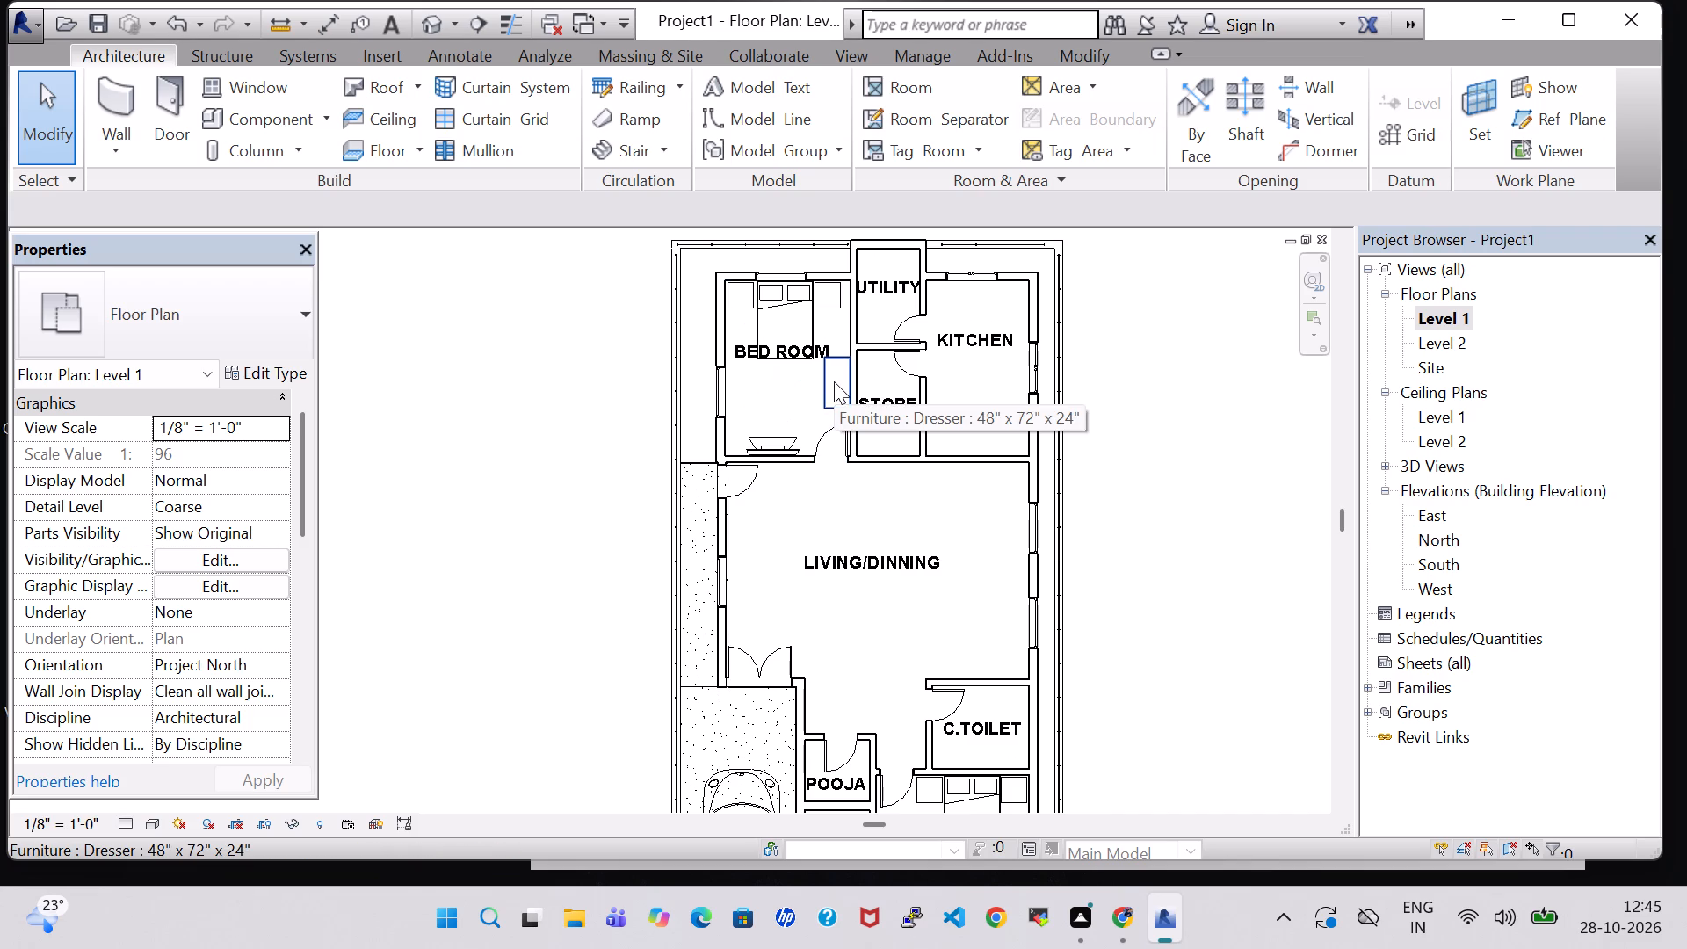
{"action": "left_click", "coordinate": [728, 395]}
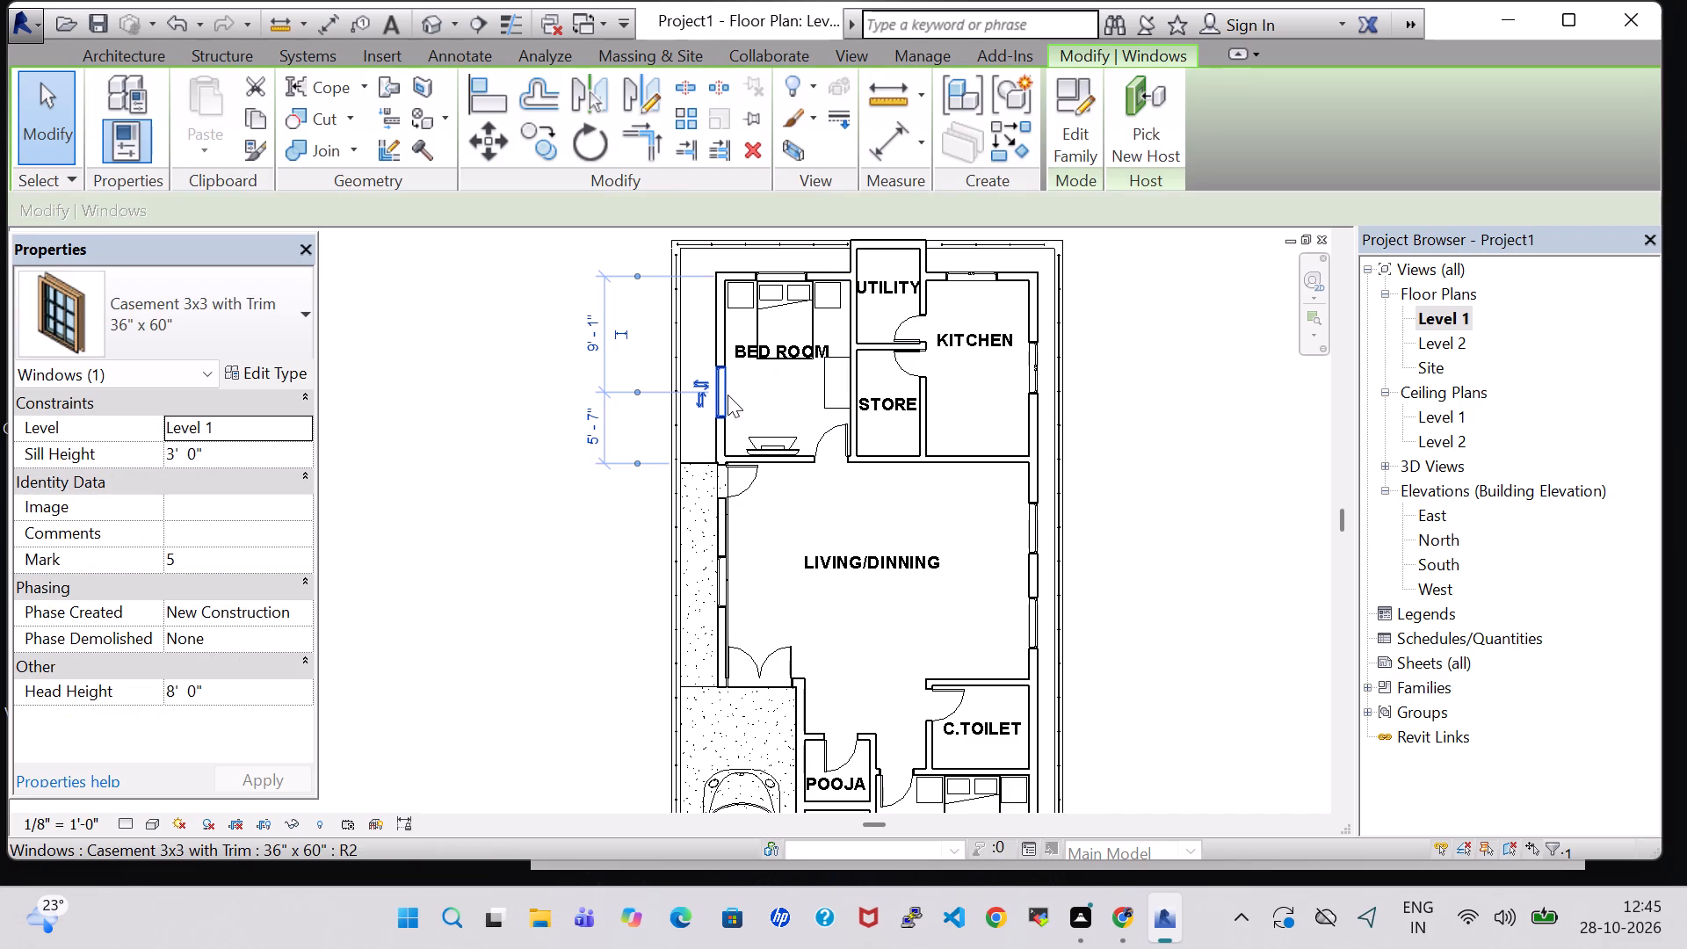
{"action": "key", "text": "Up"}
{"action": "key", "text": "Up"}
{"action": "key", "text": "Up"}
{"action": "key", "text": "Up"}
{"action": "key", "text": "Up"}
{"action": "key", "text": "Up"}
{"action": "key", "text": "Up"}
{"action": "key", "text": "Up"}
{"action": "key", "text": "Up"}
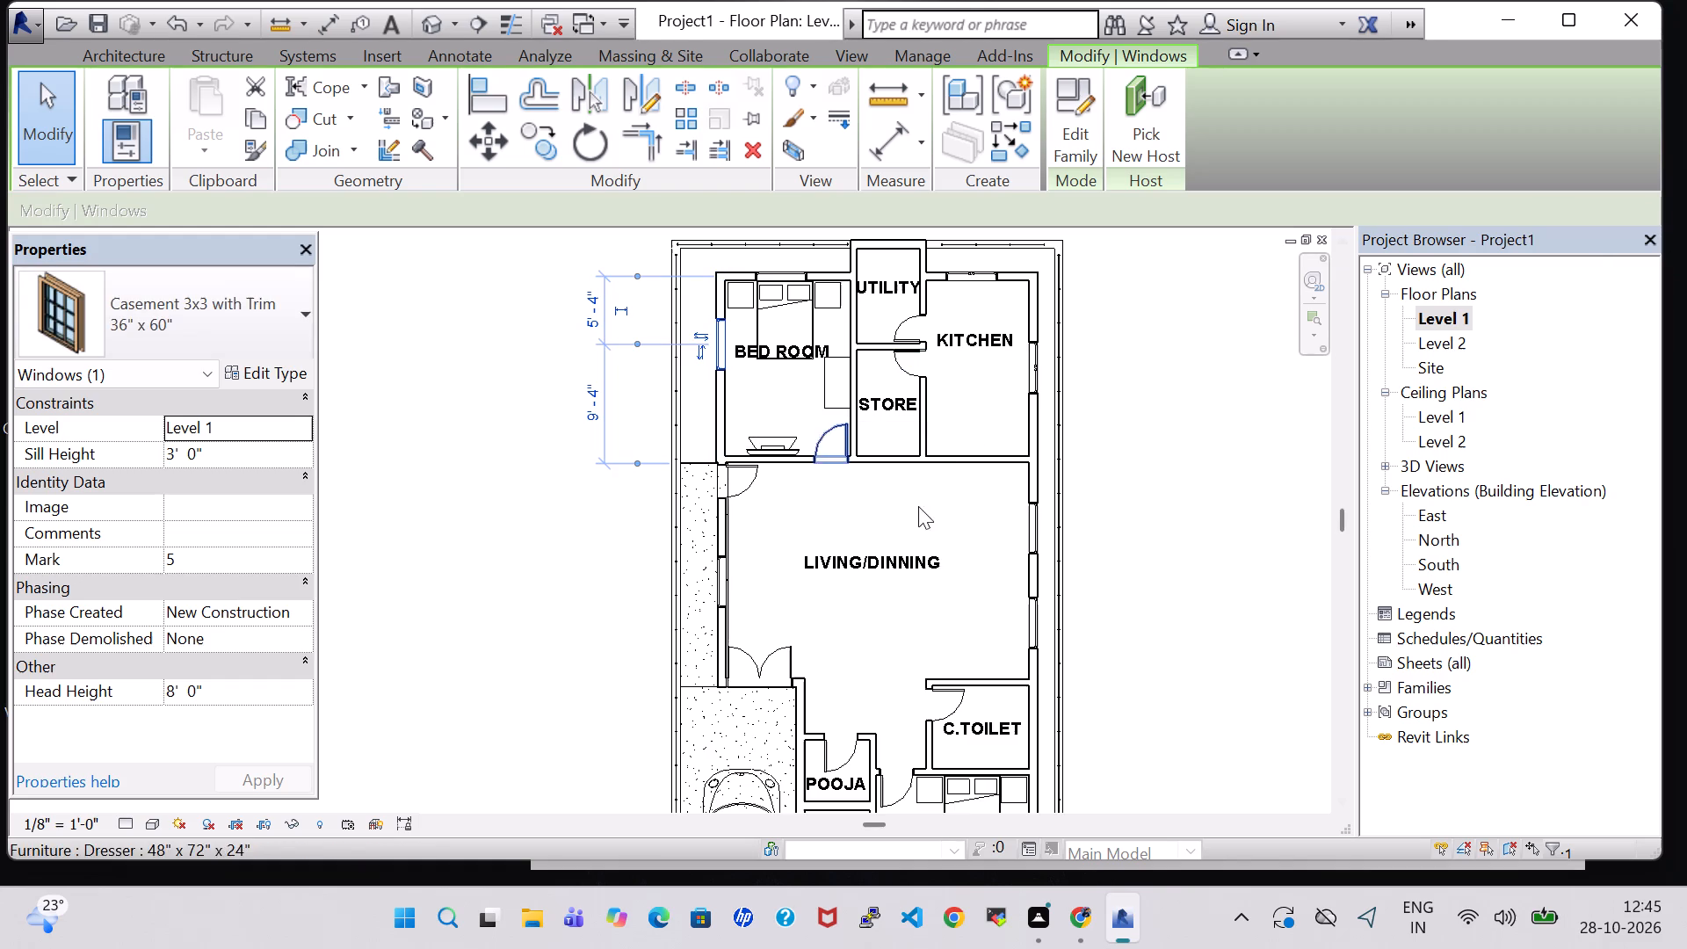
{"action": "left_click", "coordinate": [1109, 438]}
Move the dresser from the Store-side wall to the opposite exterior wall of the same bedroom and rotate it 180°.
{"action": "left_click", "coordinate": [837, 375]}
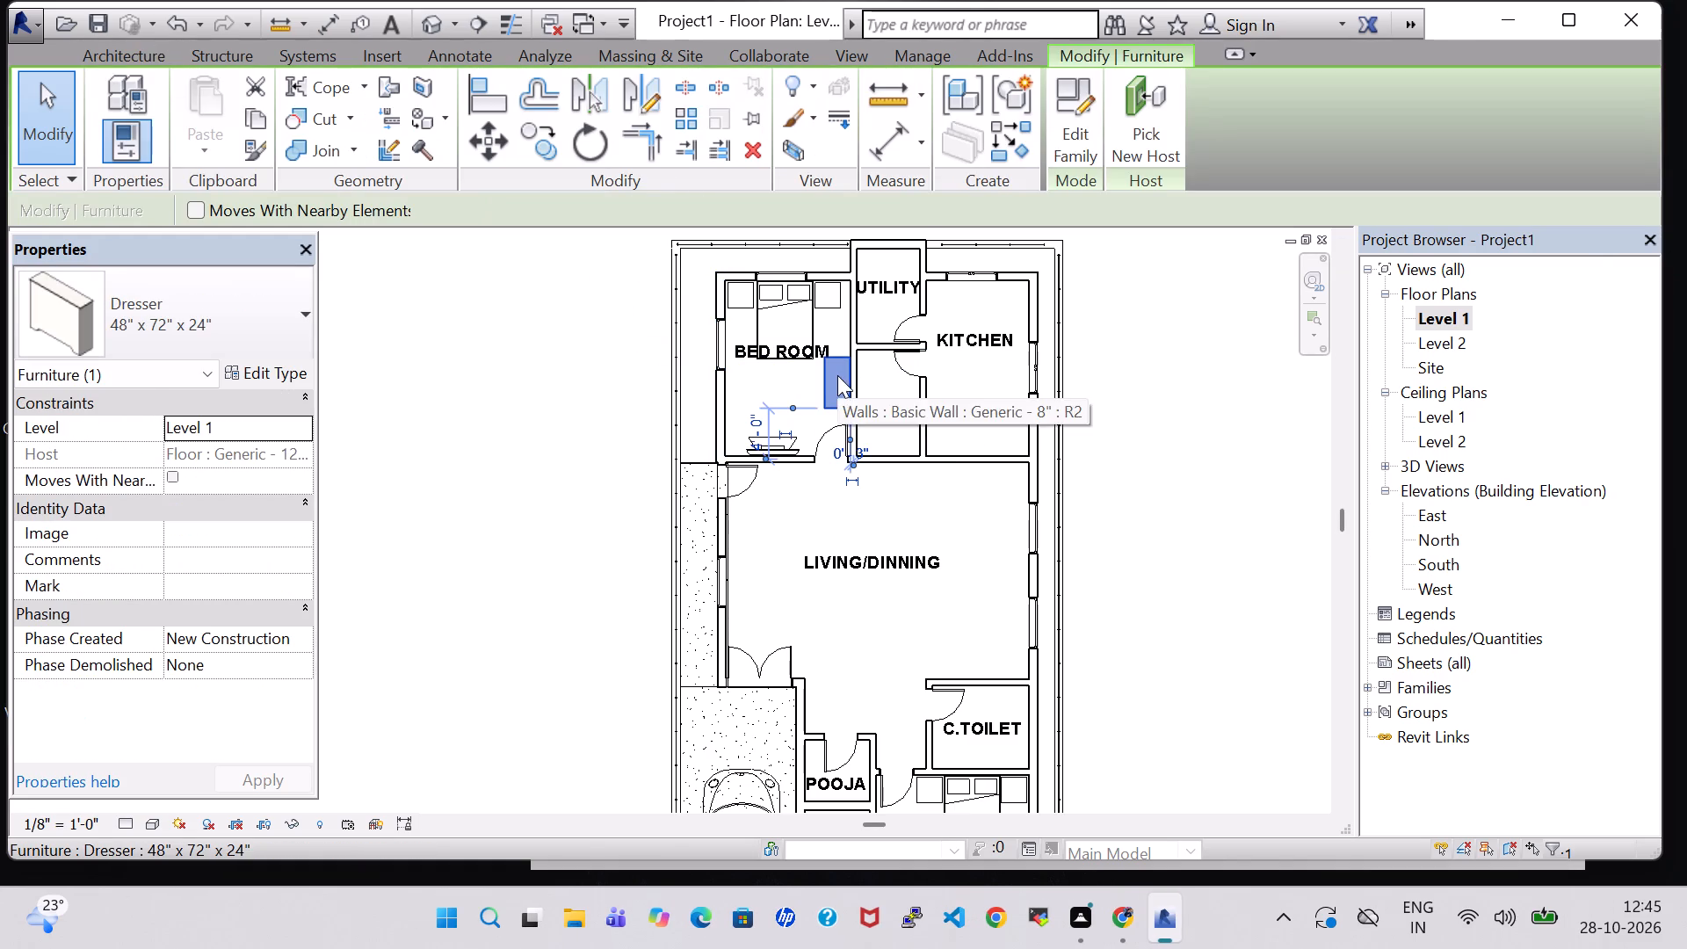
{"action": "middle_click_drag", "start_coordinate": [837, 375], "coordinate": [797, 385]}
{"action": "left_click_drag", "start_coordinate": [795, 391], "coordinate": [719, 423]}
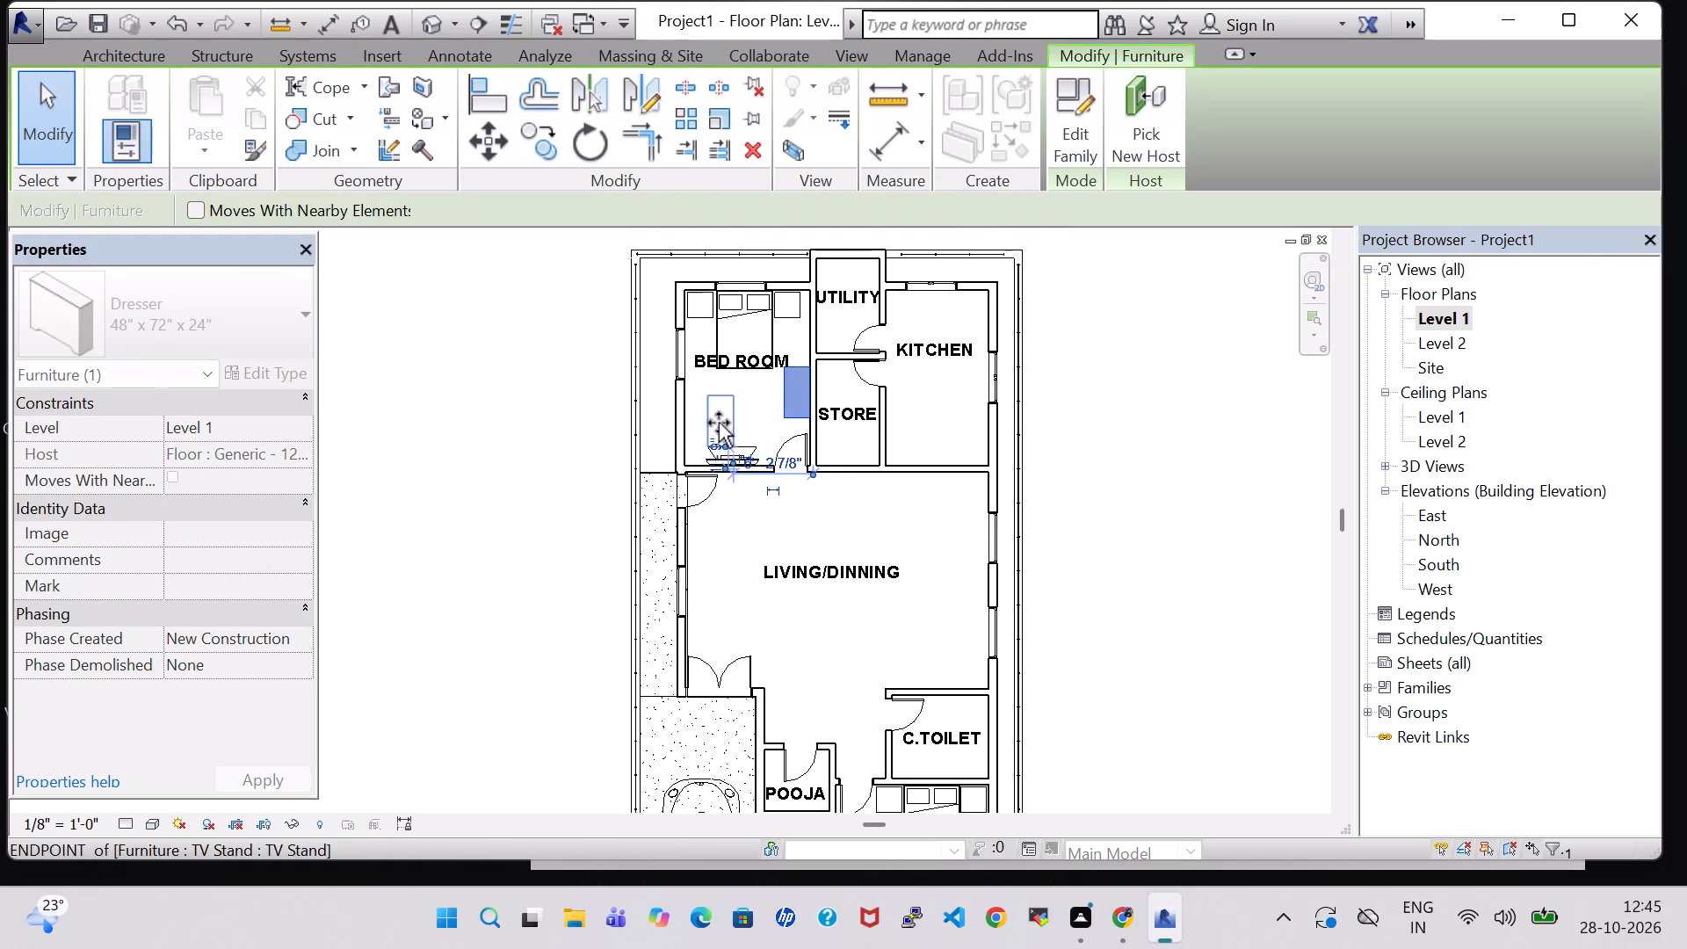
{"action": "left_click_drag", "start_coordinate": [719, 423], "coordinate": [704, 417]}
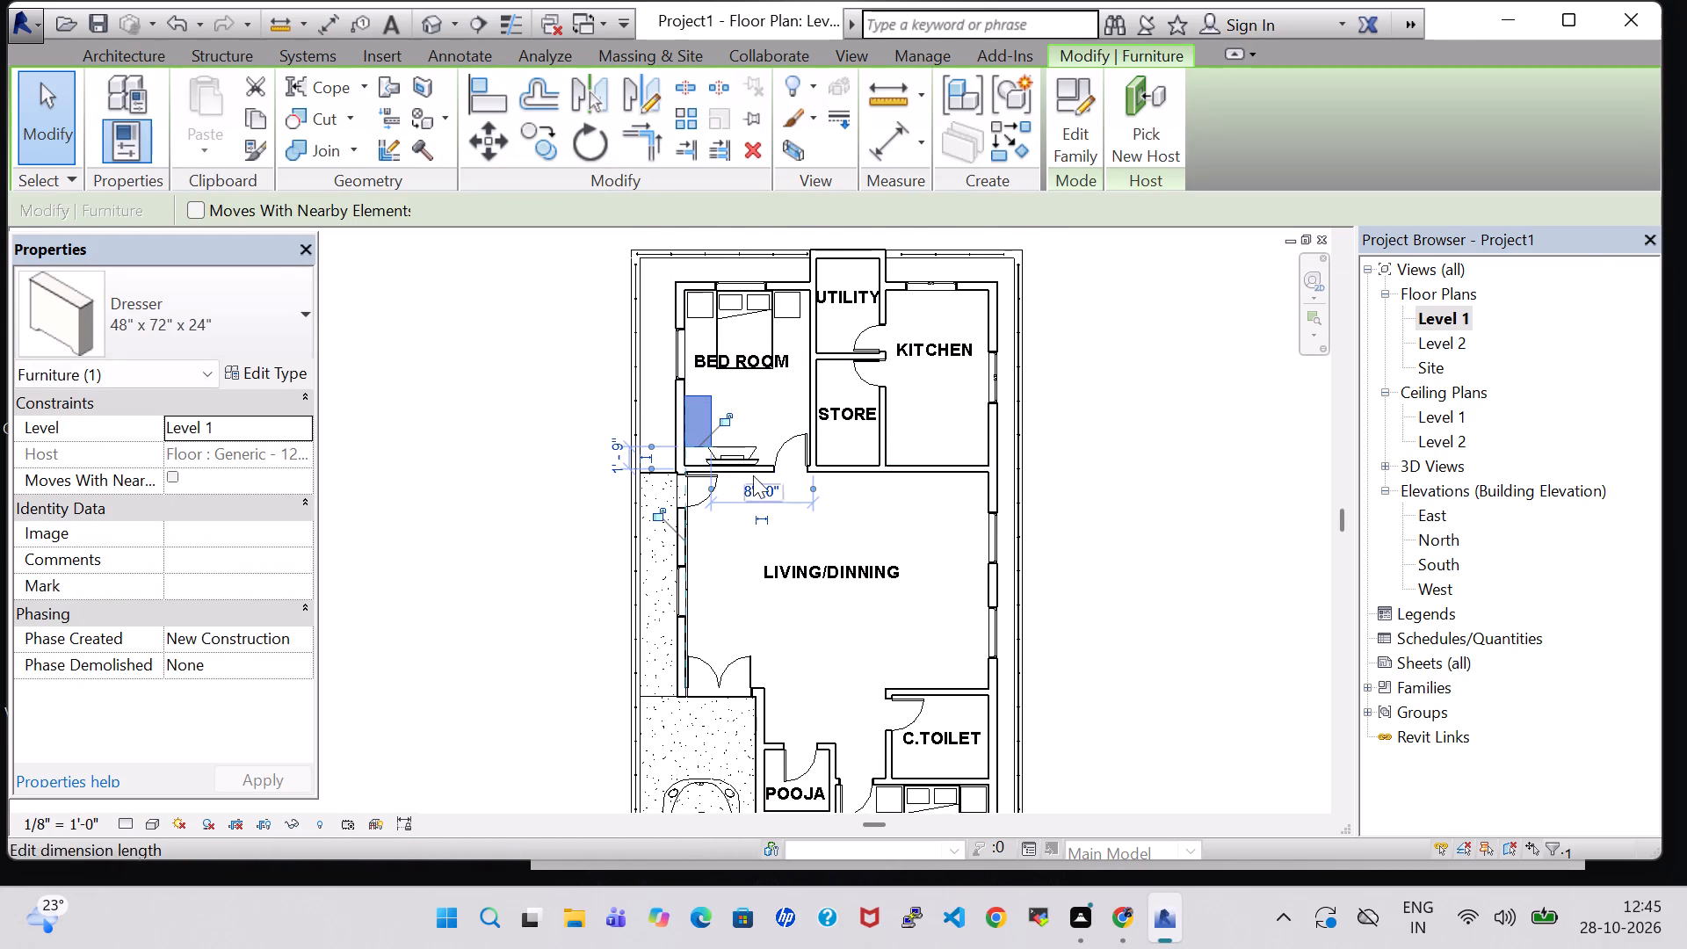
{"action": "key", "text": "space"}
{"action": "key", "text": "space"}
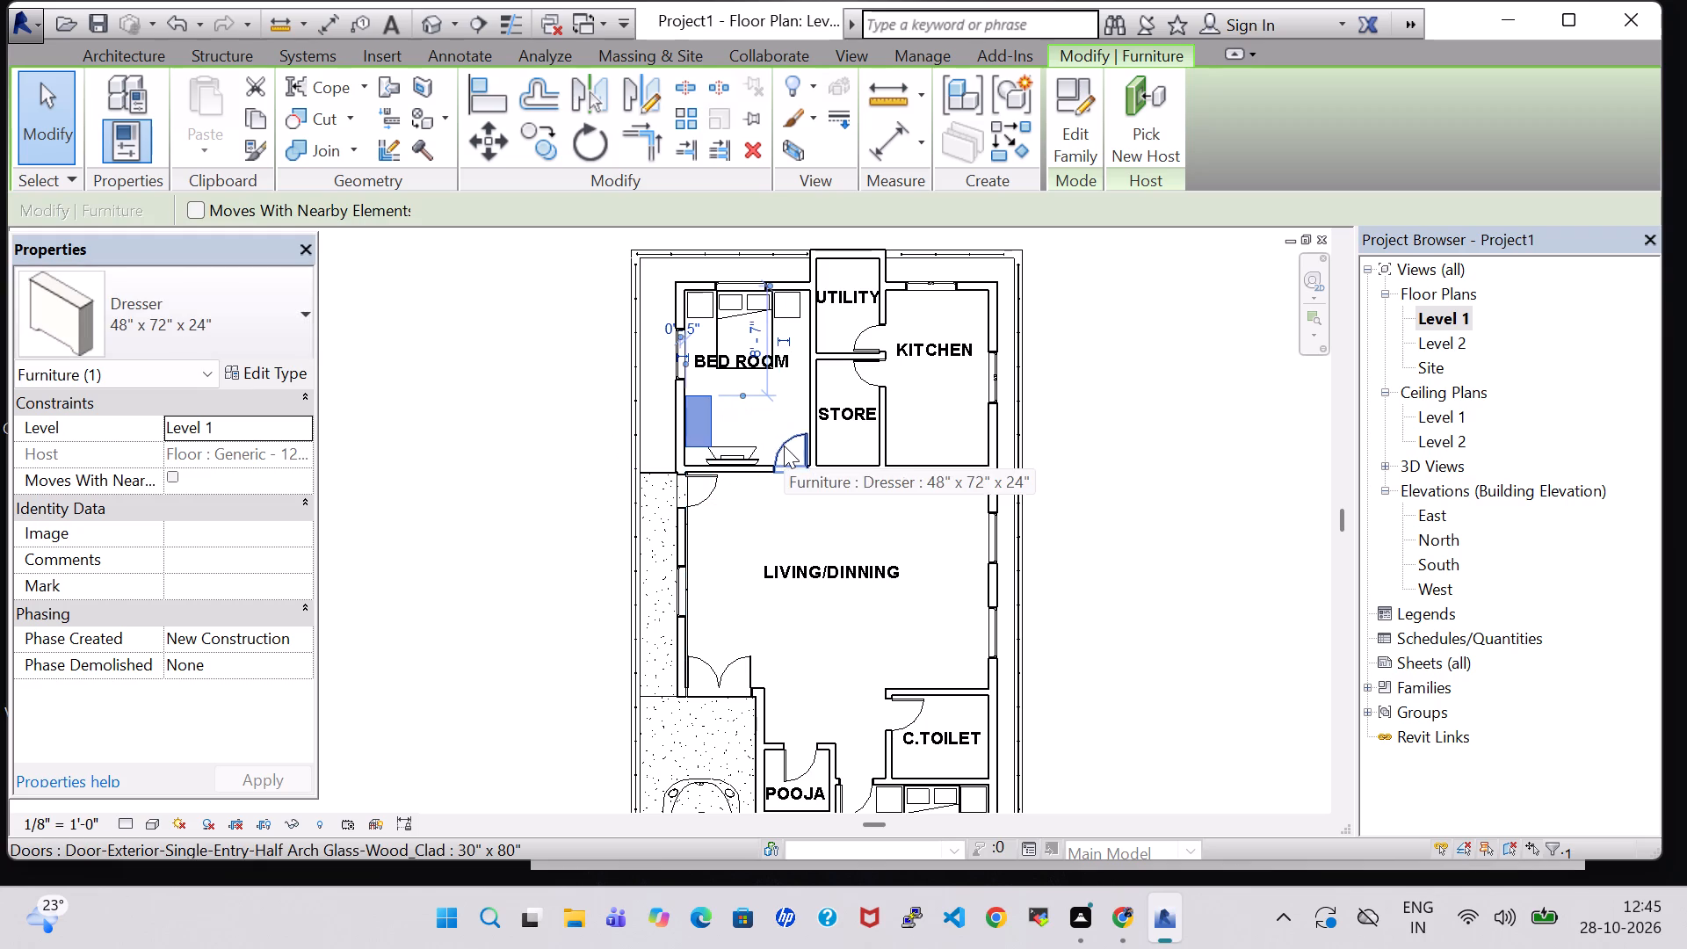
Nudge the same dresser along the exterior wall away from the TV stand, to about 7'-4" from the bedhead wall.
{"action": "key", "text": "Up"}
{"action": "key", "text": "Up"}
{"action": "key", "text": "Up"}
{"action": "key", "text": "Down"}
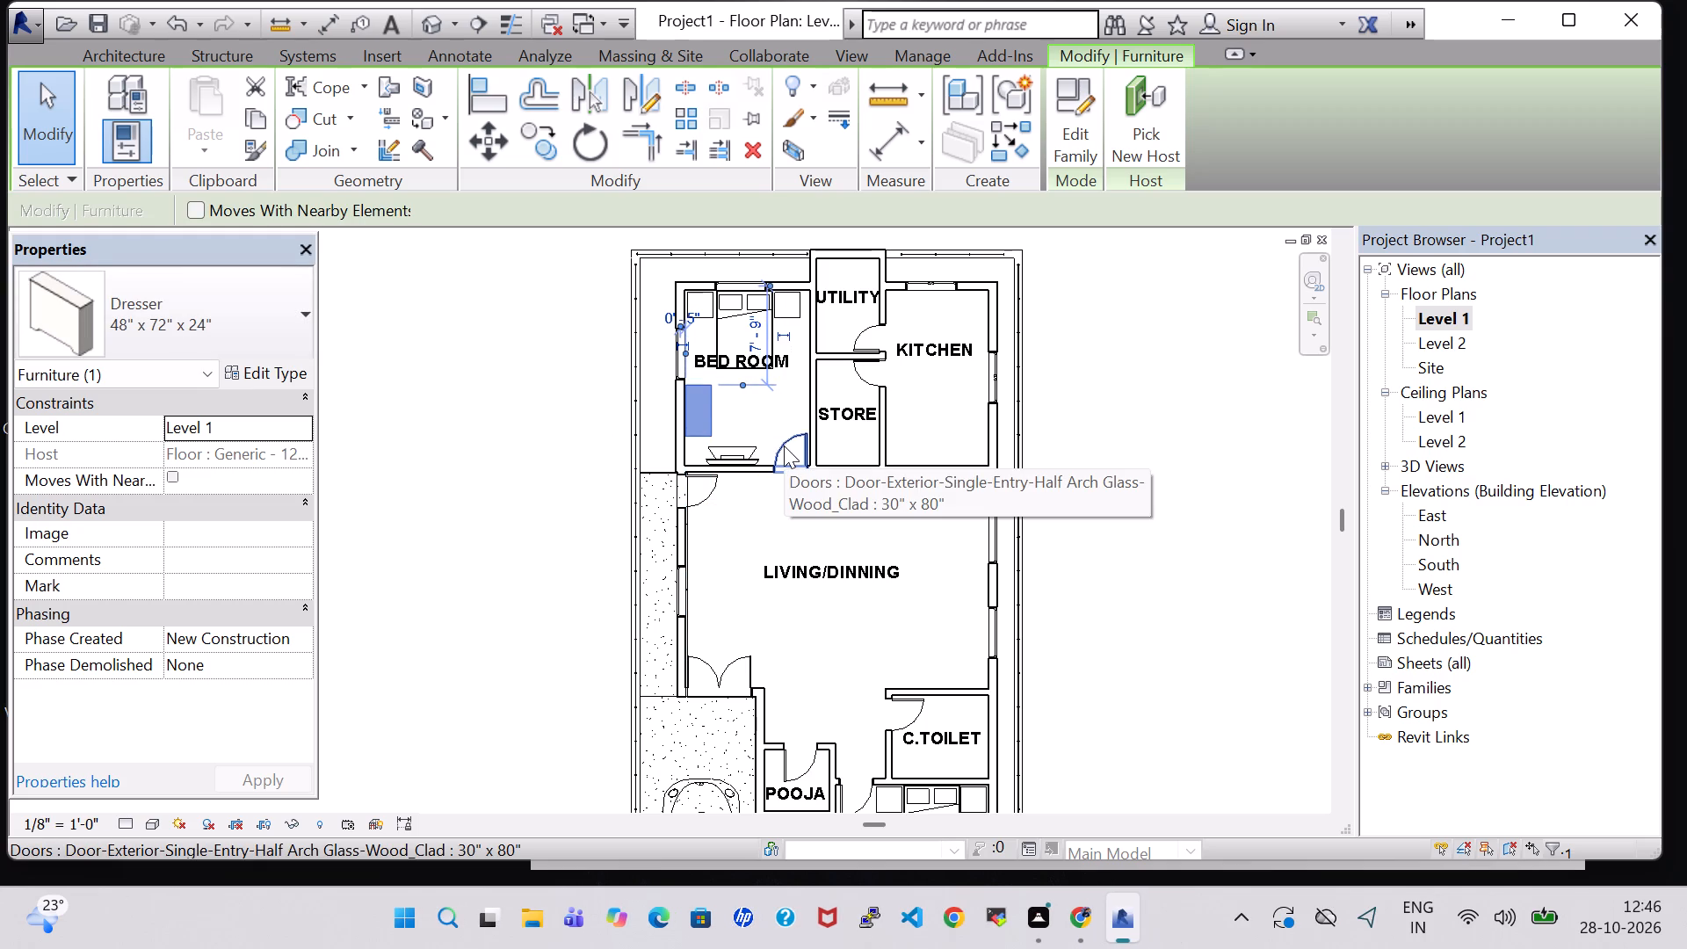
{"action": "key", "text": "Up"}
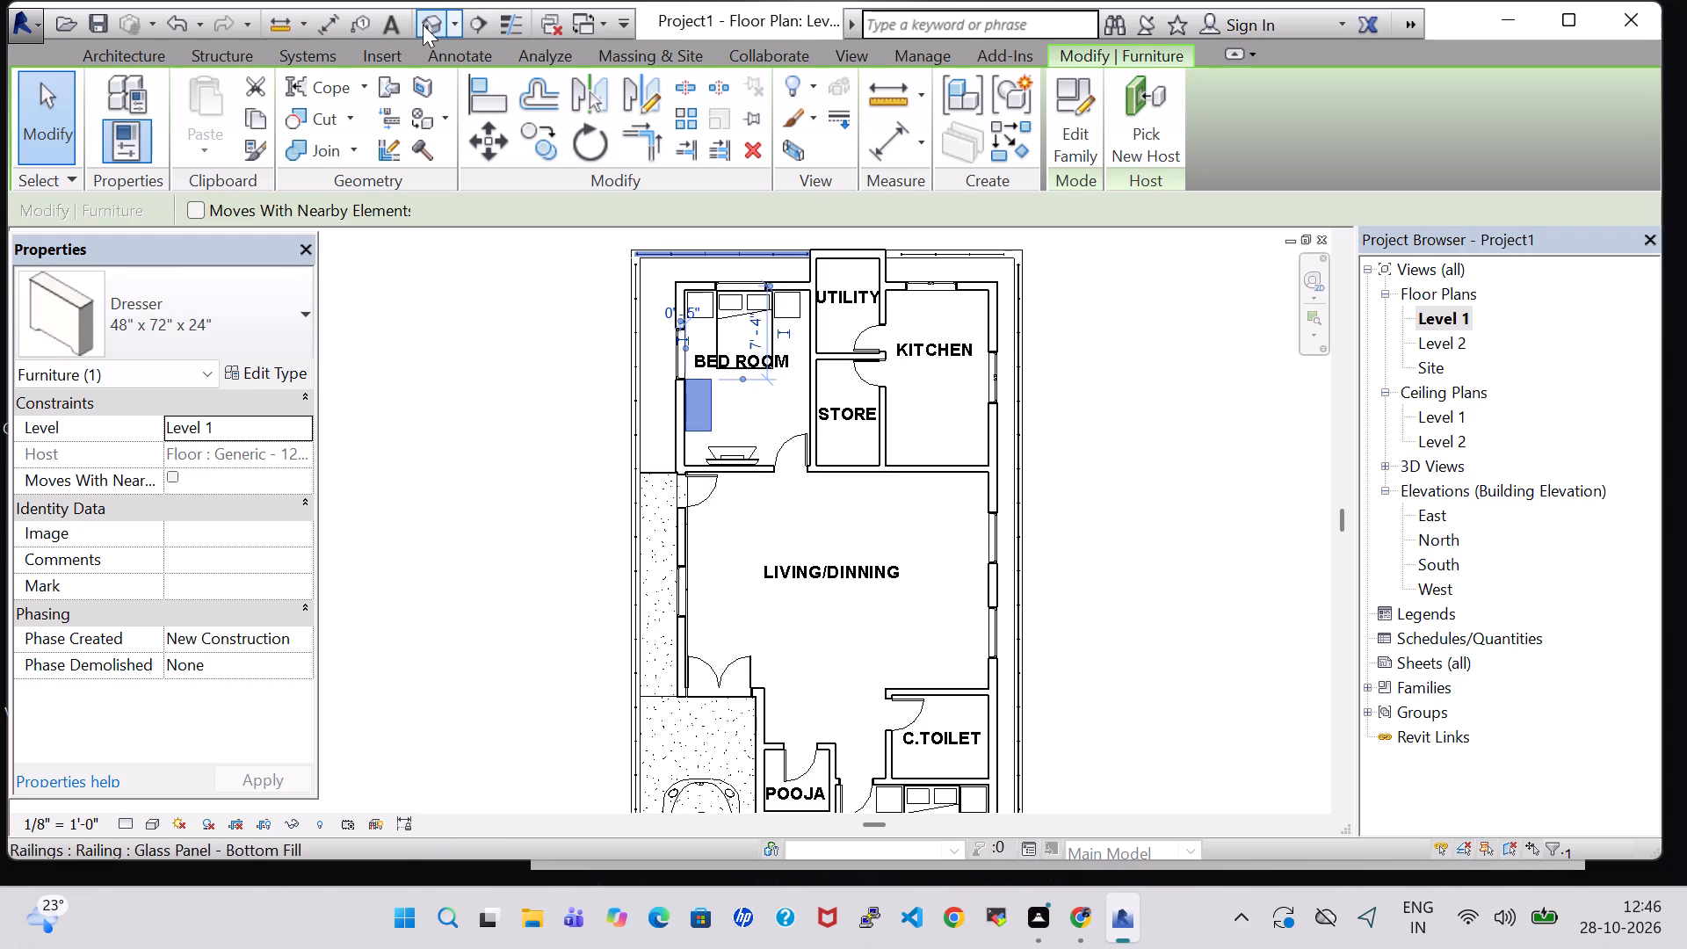
Examine the dresser placement and furniture layout of both bedrooms in the 3D view.
{"action": "left_click", "coordinate": [423, 25]}
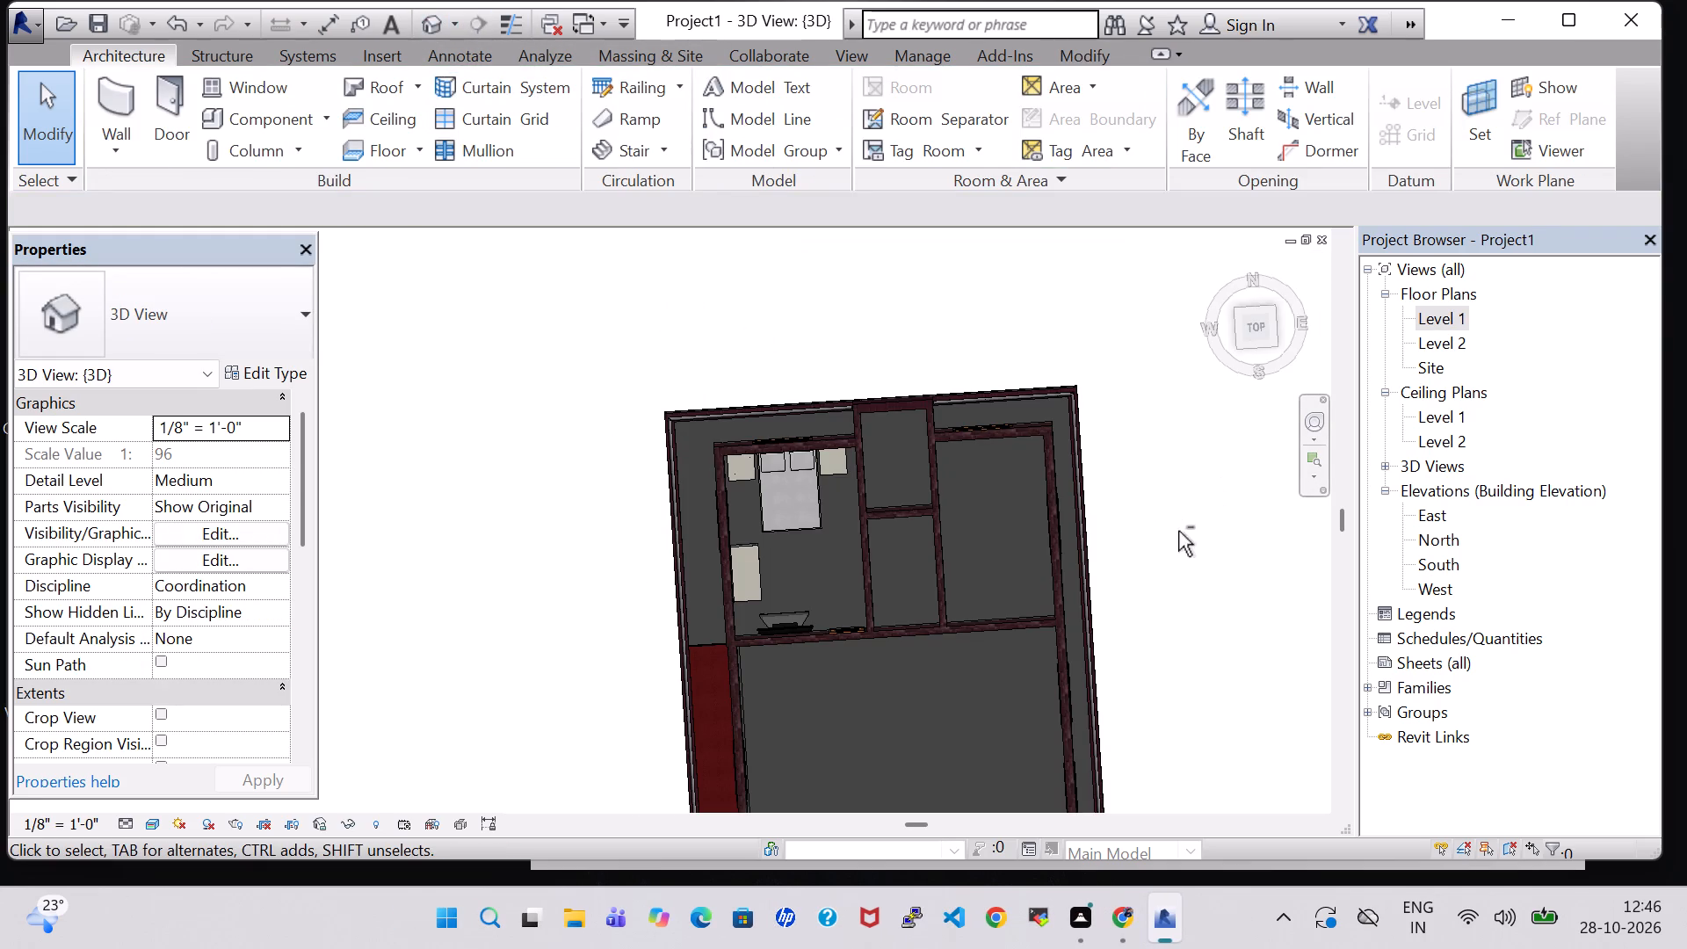
{"action": "middle_click_drag", "start_coordinate": [1178, 531], "coordinate": [1060, 437], "text": "shift"}
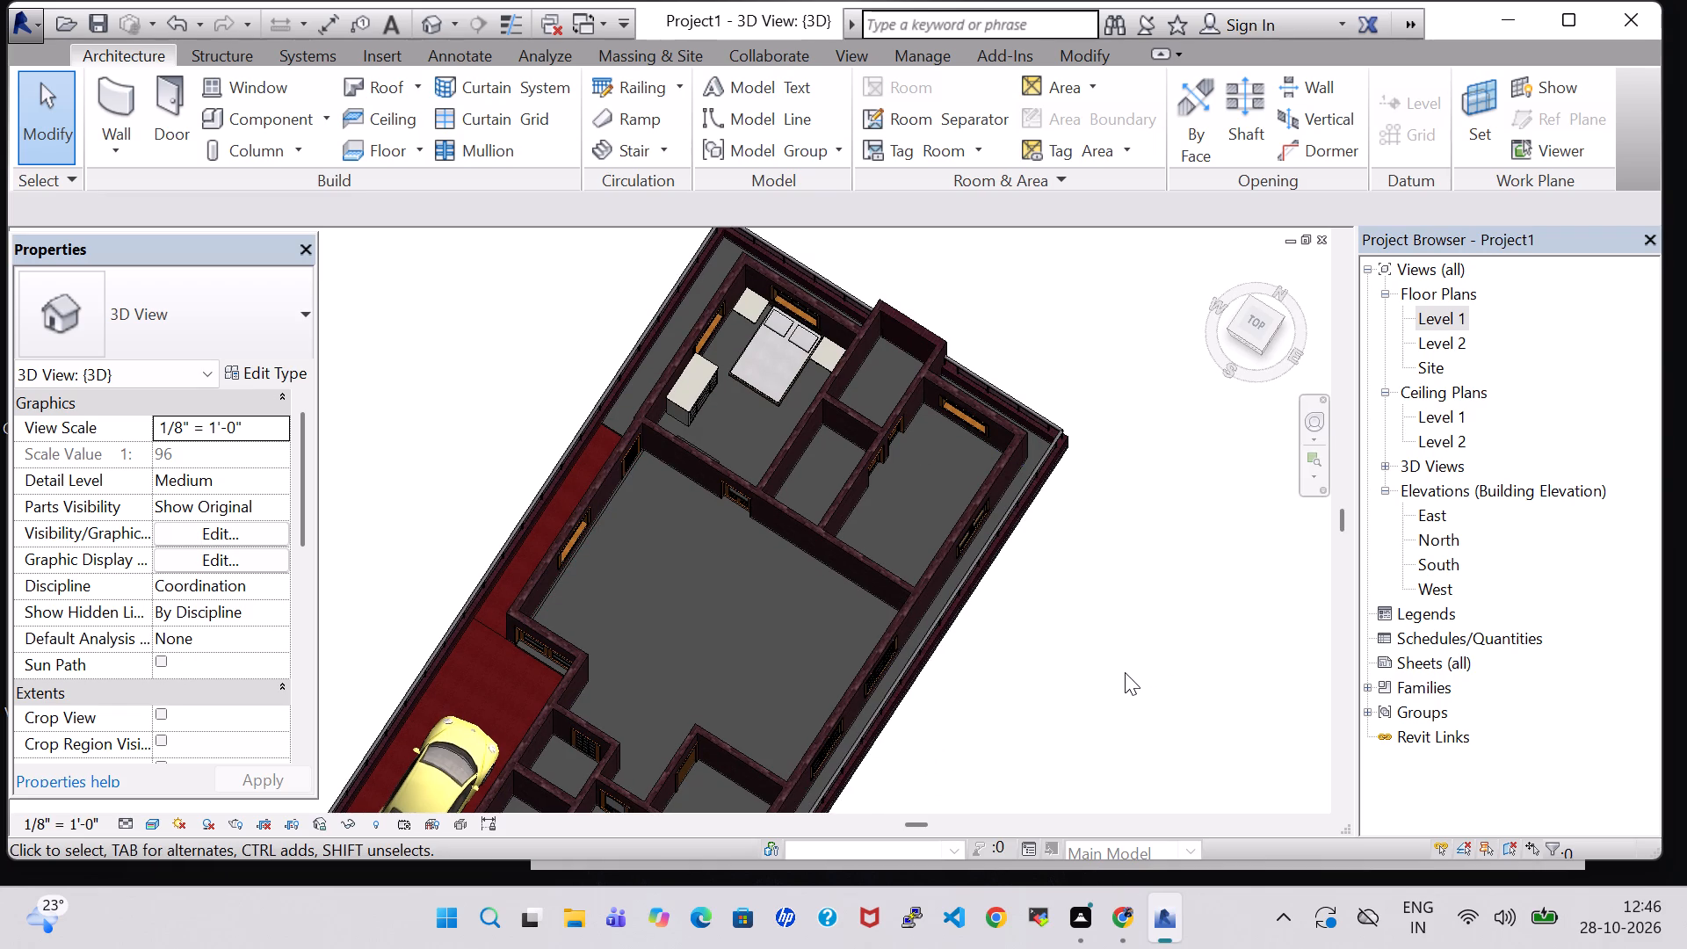
{"action": "middle_click_drag", "start_coordinate": [1107, 662], "coordinate": [1120, 542], "text": "shift"}
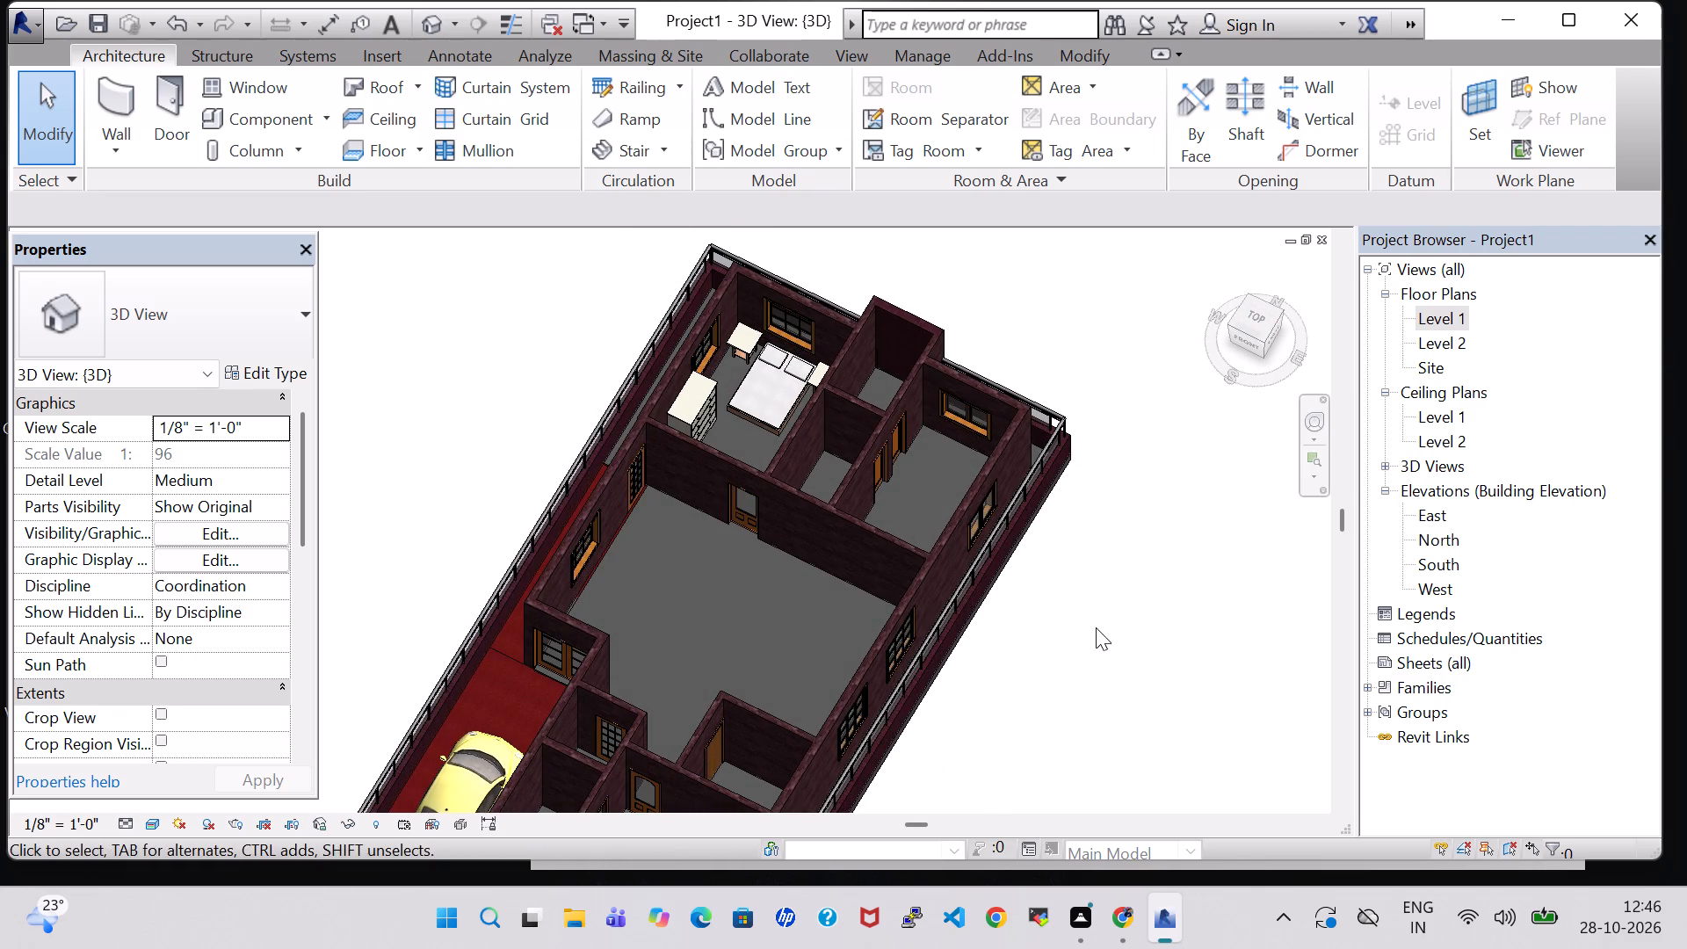
{"action": "middle_click_drag", "start_coordinate": [1096, 627], "coordinate": [1223, 639]}
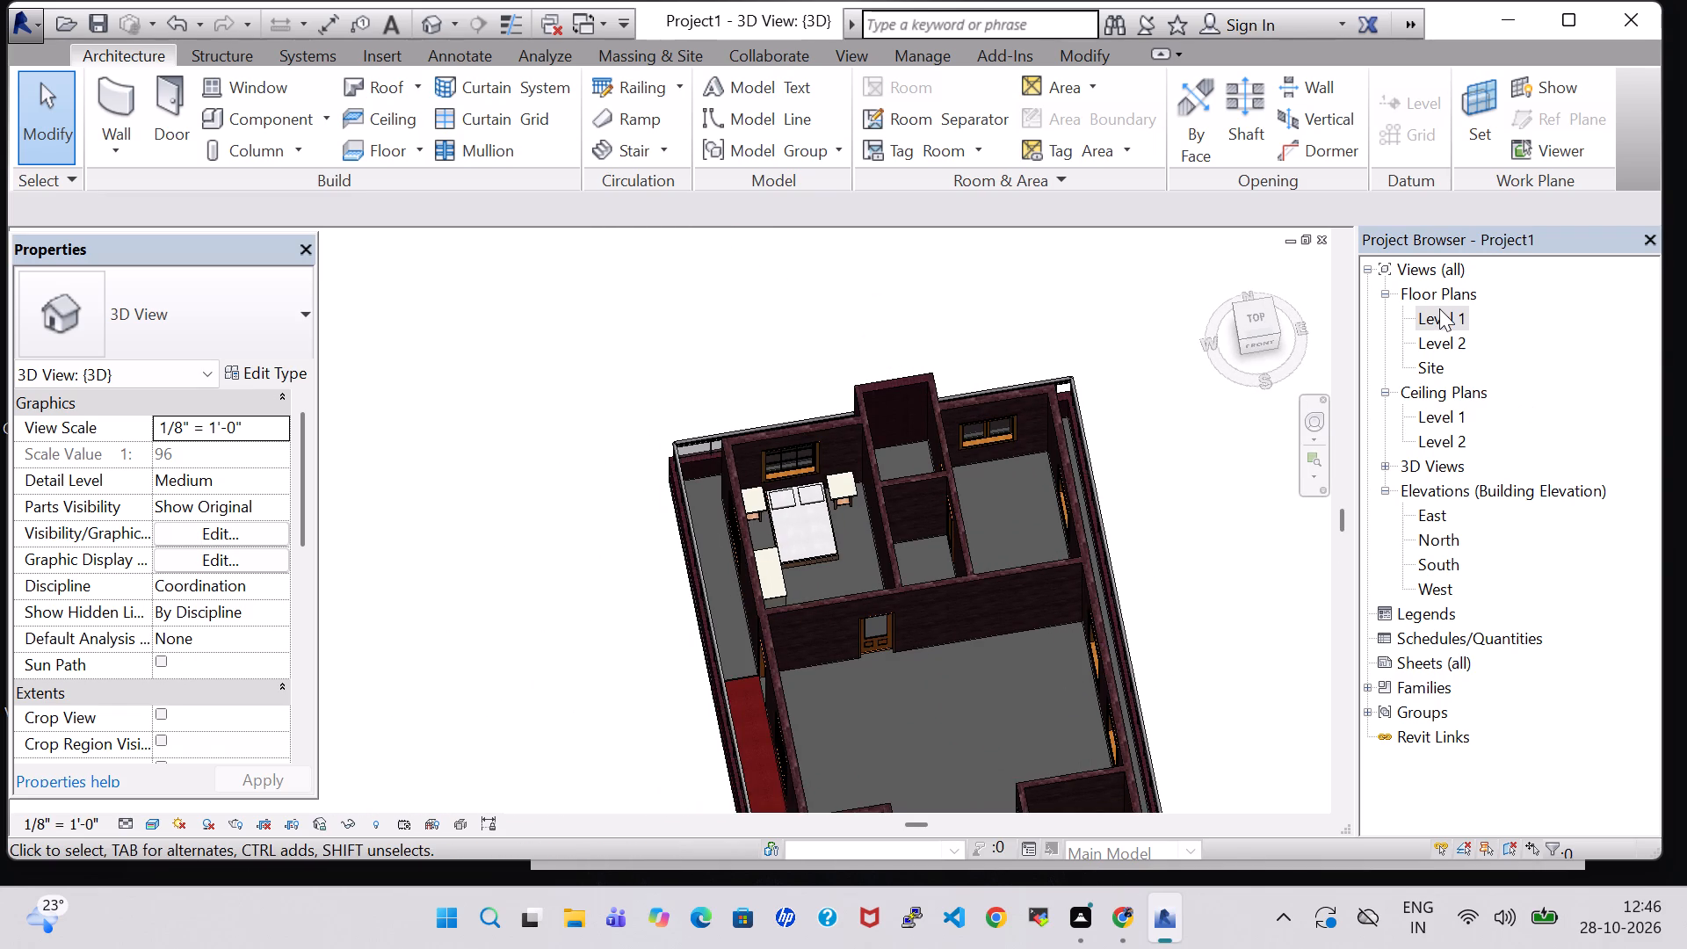
{"action": "double_click", "coordinate": [1439, 310]}
{"action": "scroll", "coordinate": [719, 413], "scroll_direction": "down", "scroll_amount": 1}
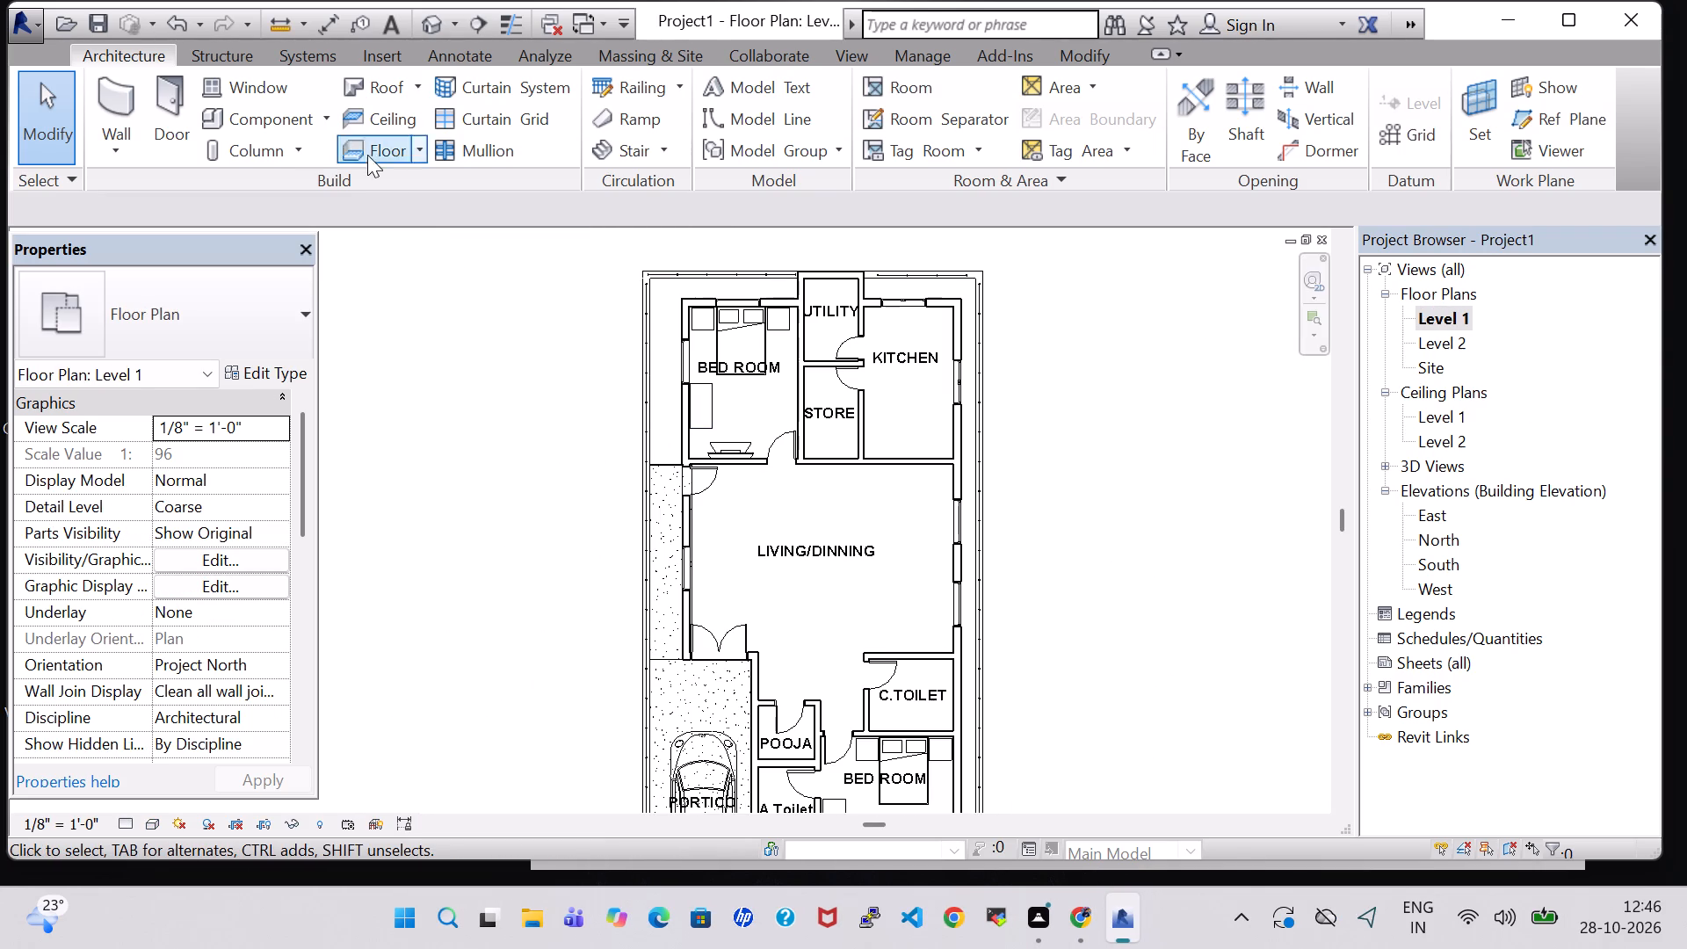
{"action": "middle_click_drag", "start_coordinate": [1094, 587], "coordinate": [1010, 395]}
{"action": "scroll", "coordinate": [1010, 395], "scroll_direction": "down", "scroll_amount": 1}
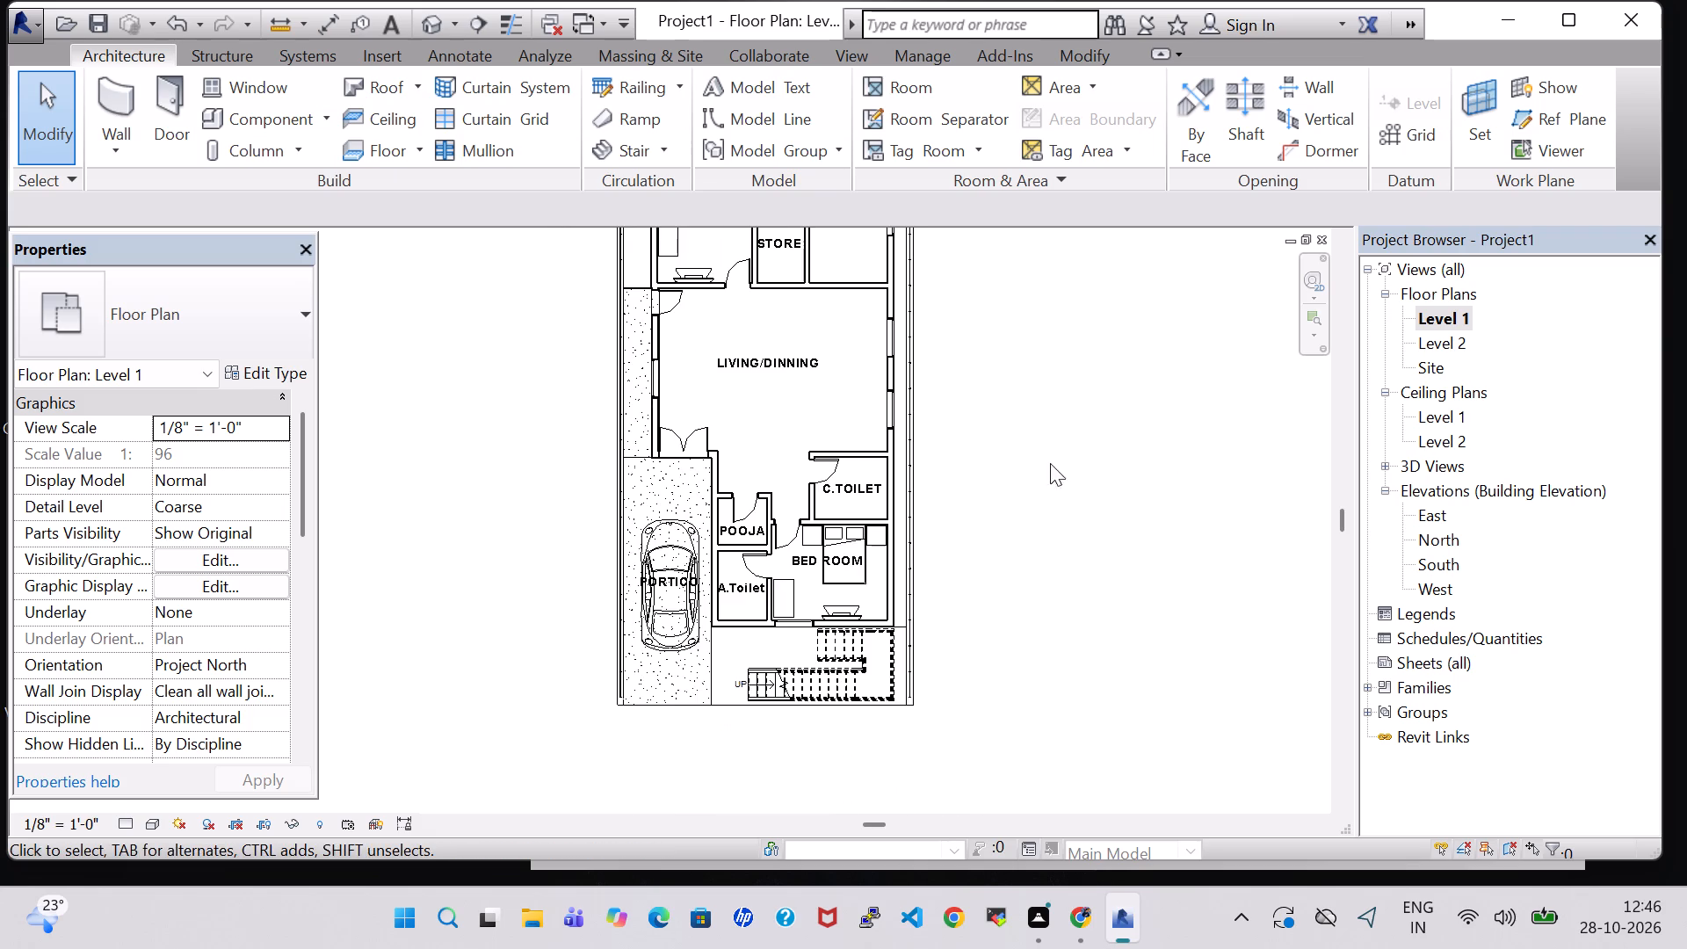
{"action": "scroll", "coordinate": [896, 515], "scroll_direction": "up", "scroll_amount": 1}
{"action": "left_click", "coordinate": [427, 35]}
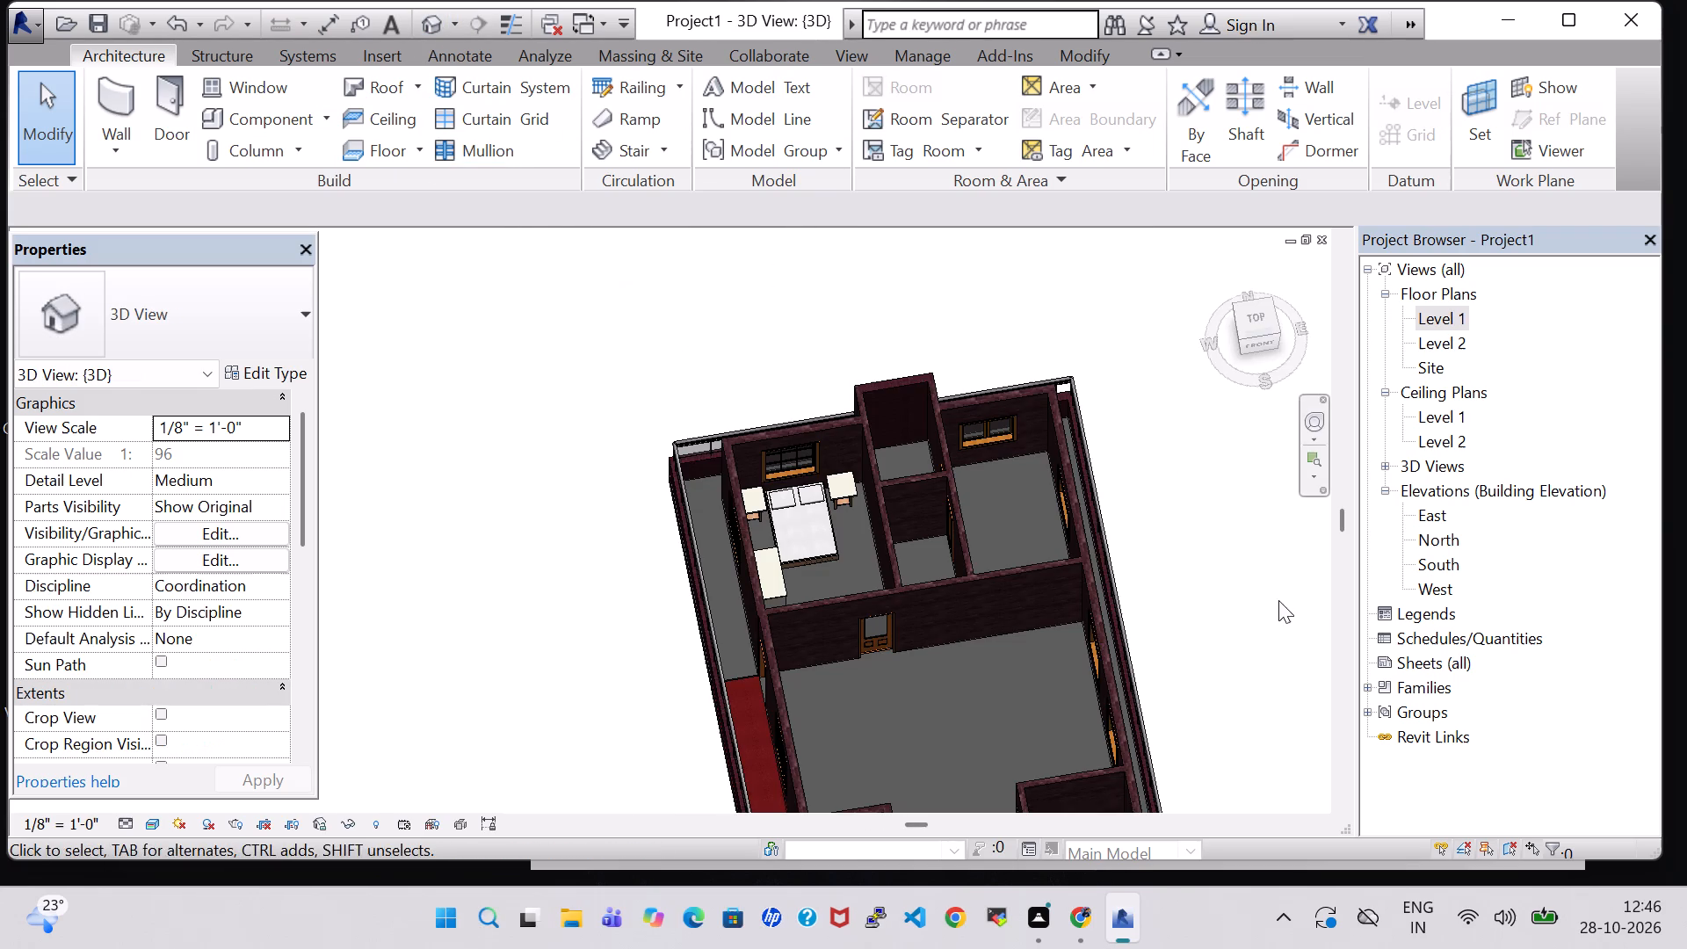
{"action": "middle_click_drag", "start_coordinate": [1251, 640], "coordinate": [1062, 429]}
{"action": "middle_click_drag", "start_coordinate": [1071, 571], "coordinate": [1015, 500]}
{"action": "middle_click_drag", "start_coordinate": [1015, 525], "coordinate": [805, 568]}
{"action": "middle_click_drag", "start_coordinate": [576, 565], "coordinate": [909, 590]}
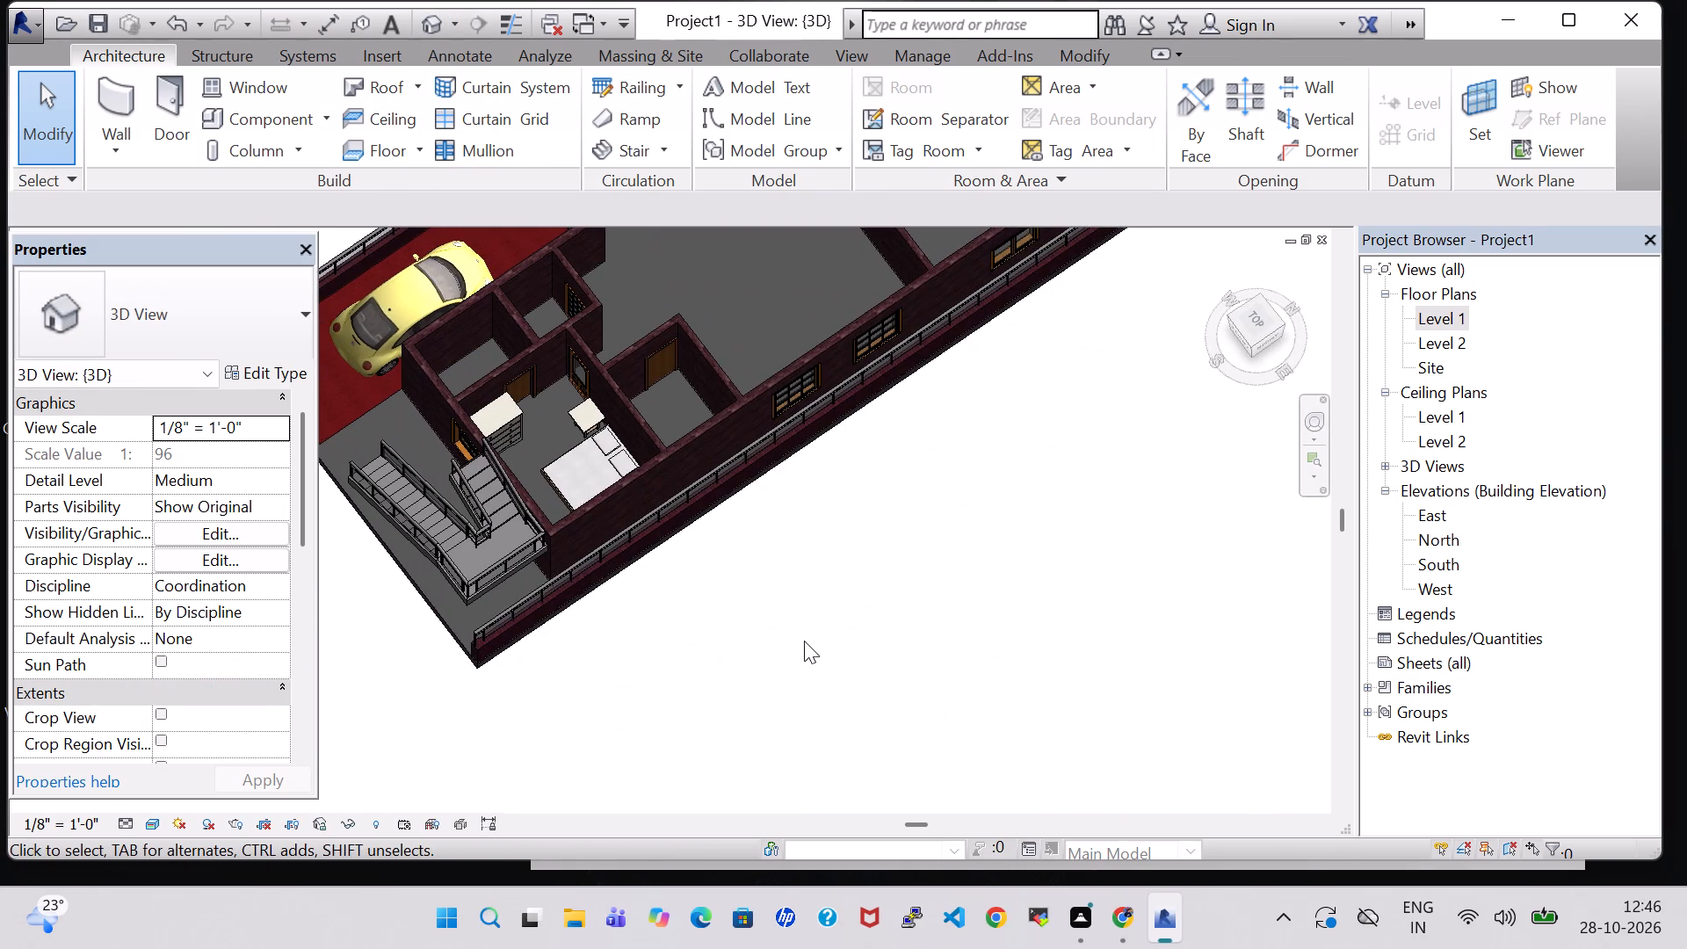
{"action": "middle_click_drag", "start_coordinate": [804, 641], "coordinate": [981, 536], "text": "shift"}
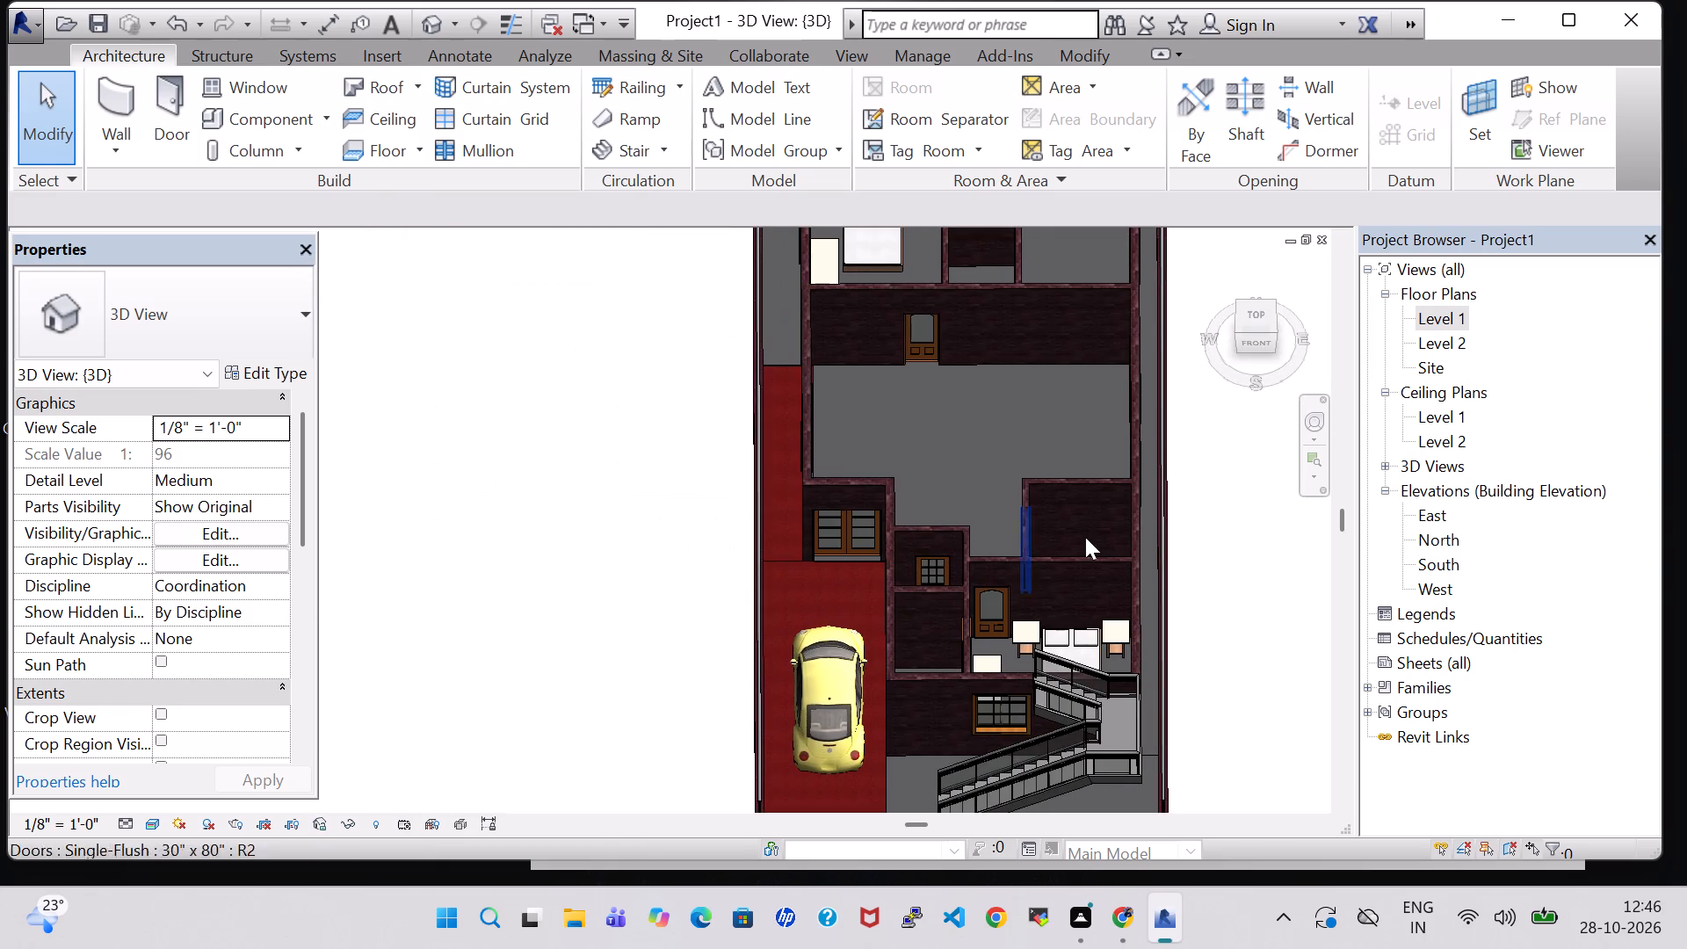
{"action": "middle_click_drag", "start_coordinate": [1211, 564], "coordinate": [1109, 546]}
{"action": "middle_click_drag", "start_coordinate": [1122, 393], "coordinate": [1122, 422]}
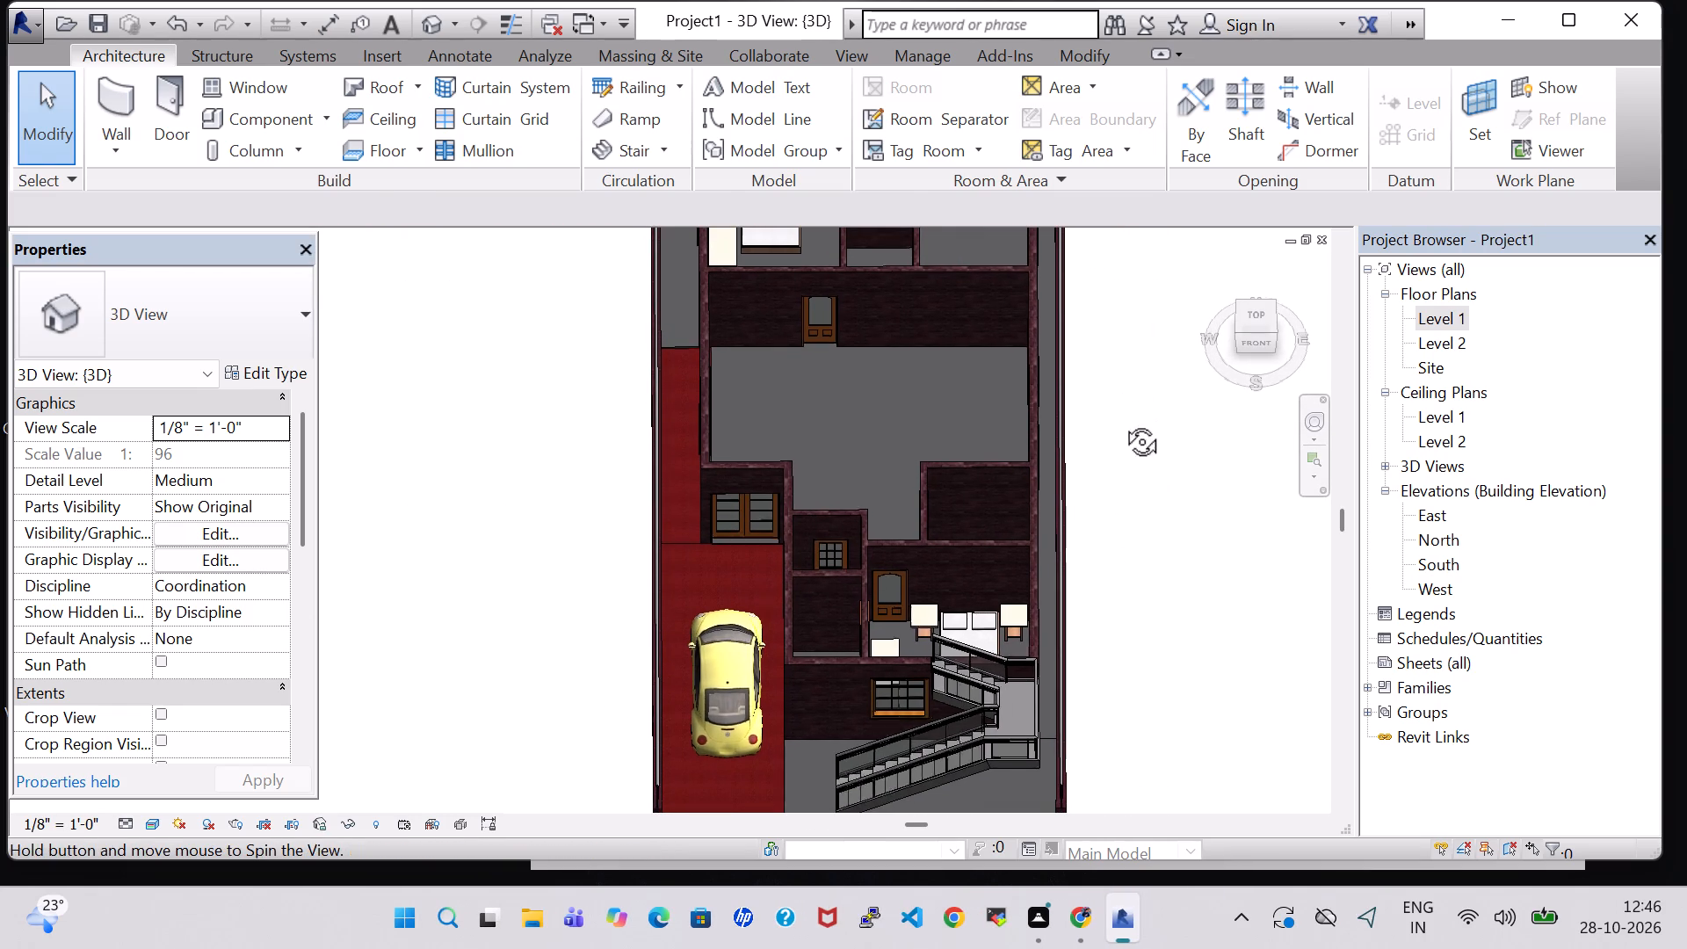
{"action": "middle_click_drag", "start_coordinate": [1122, 422], "coordinate": [1122, 496]}
{"action": "middle_click_drag", "start_coordinate": [1122, 496], "coordinate": [1107, 652]}
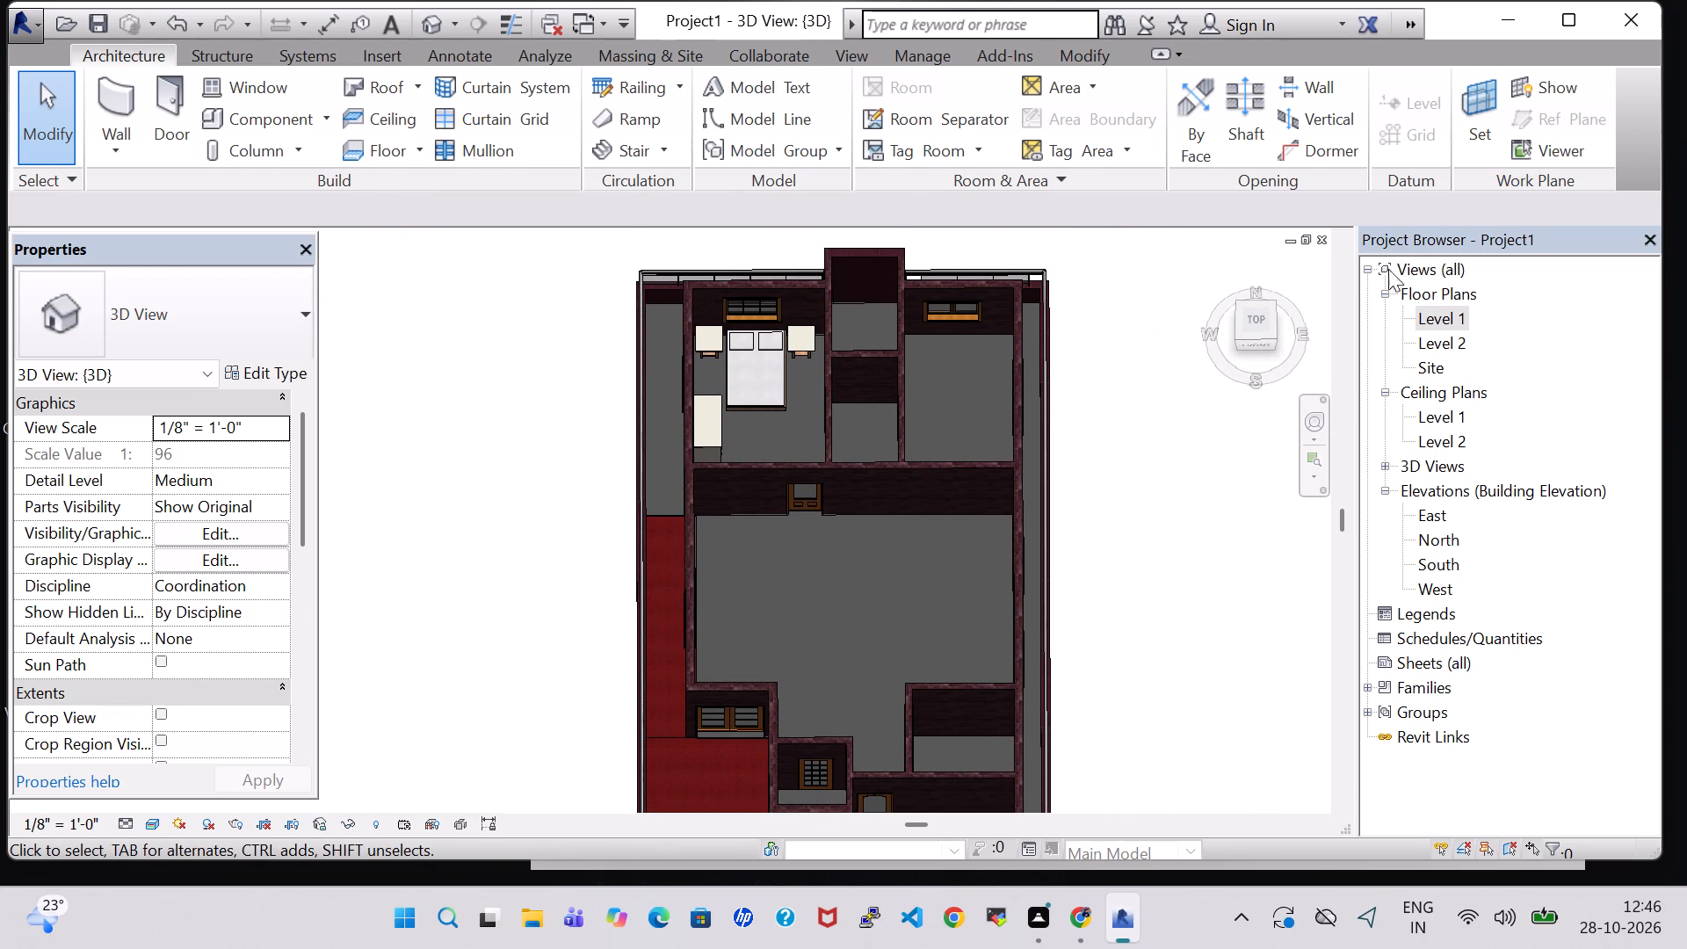
In the Level 1 plan, load the Table-Ellipse family from the Furniture Tables library folder for placement as a component.
{"action": "double_click", "coordinate": [1444, 322]}
{"action": "scroll", "coordinate": [992, 440], "scroll_direction": "down", "scroll_amount": 2}
{"action": "middle_click_drag", "start_coordinate": [977, 343], "coordinate": [977, 412]}
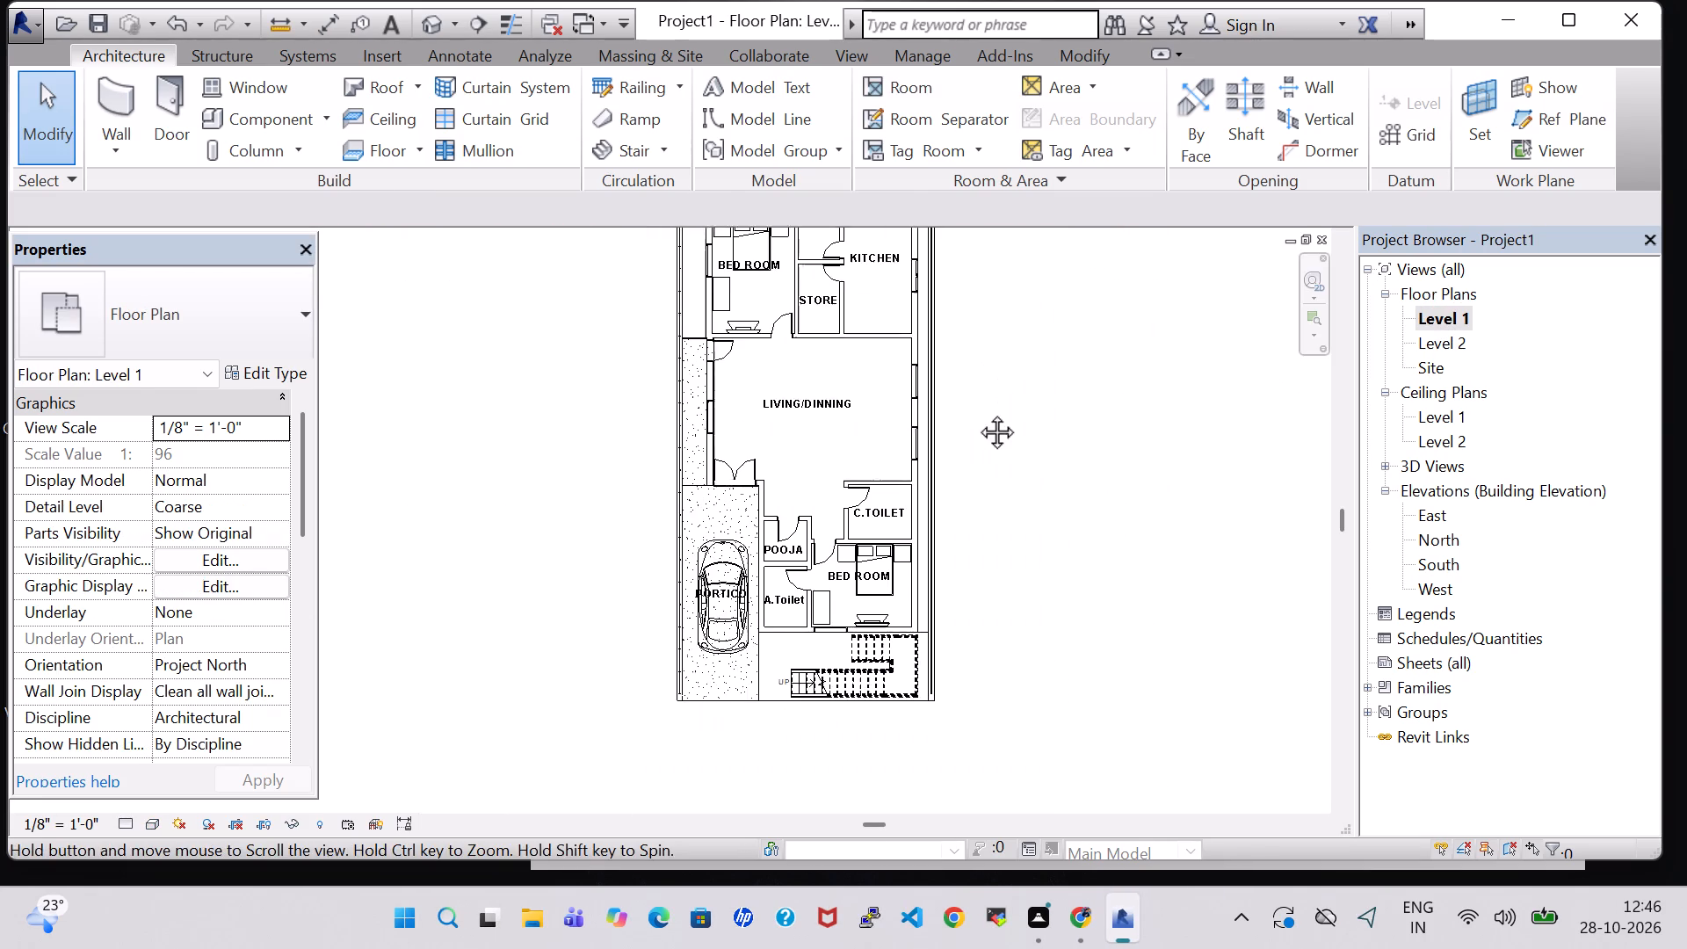
{"action": "middle_click_drag", "start_coordinate": [977, 412], "coordinate": [974, 462]}
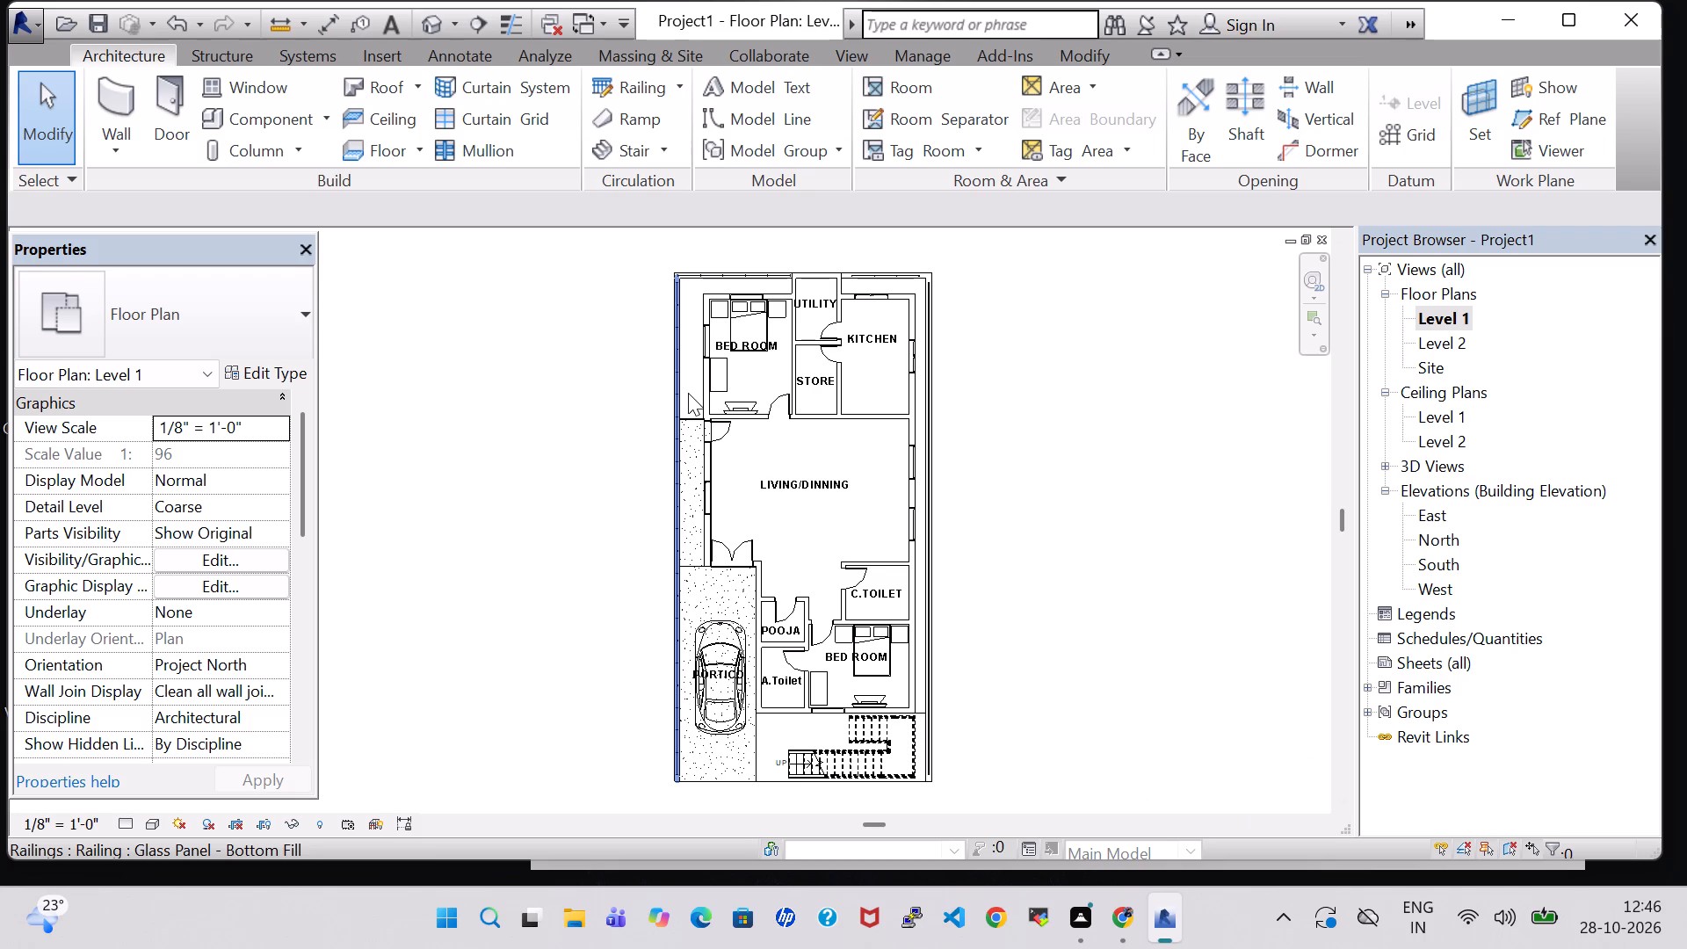
{"action": "left_click", "coordinate": [235, 114]}
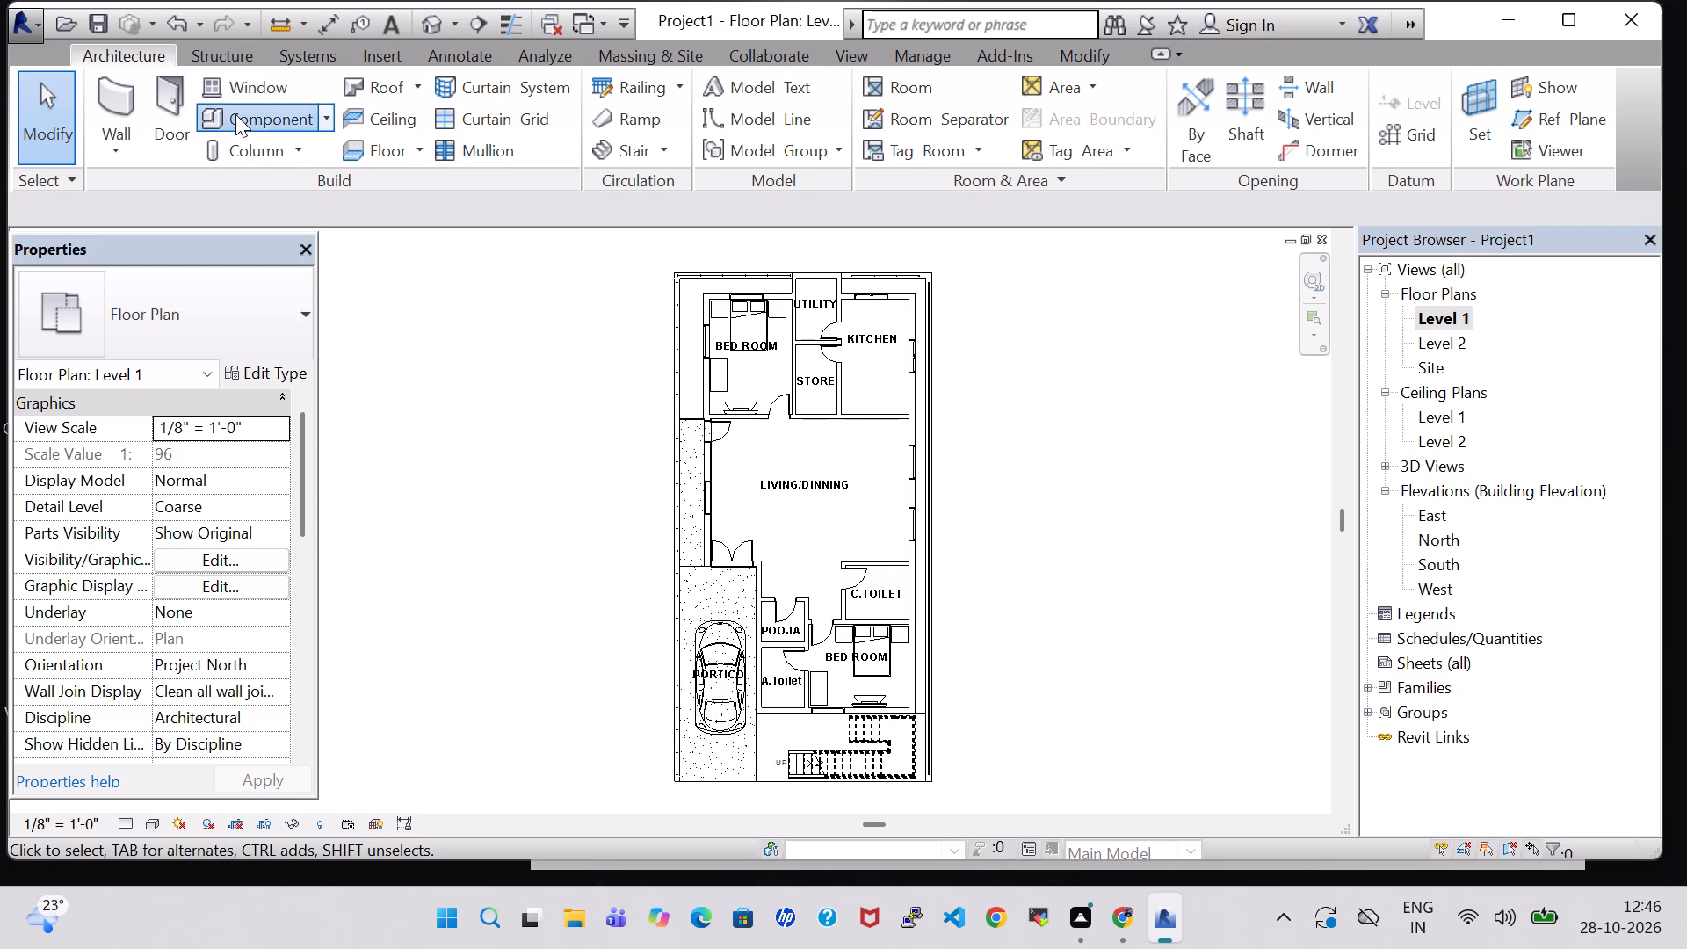
{"action": "left_click", "coordinate": [1066, 97]}
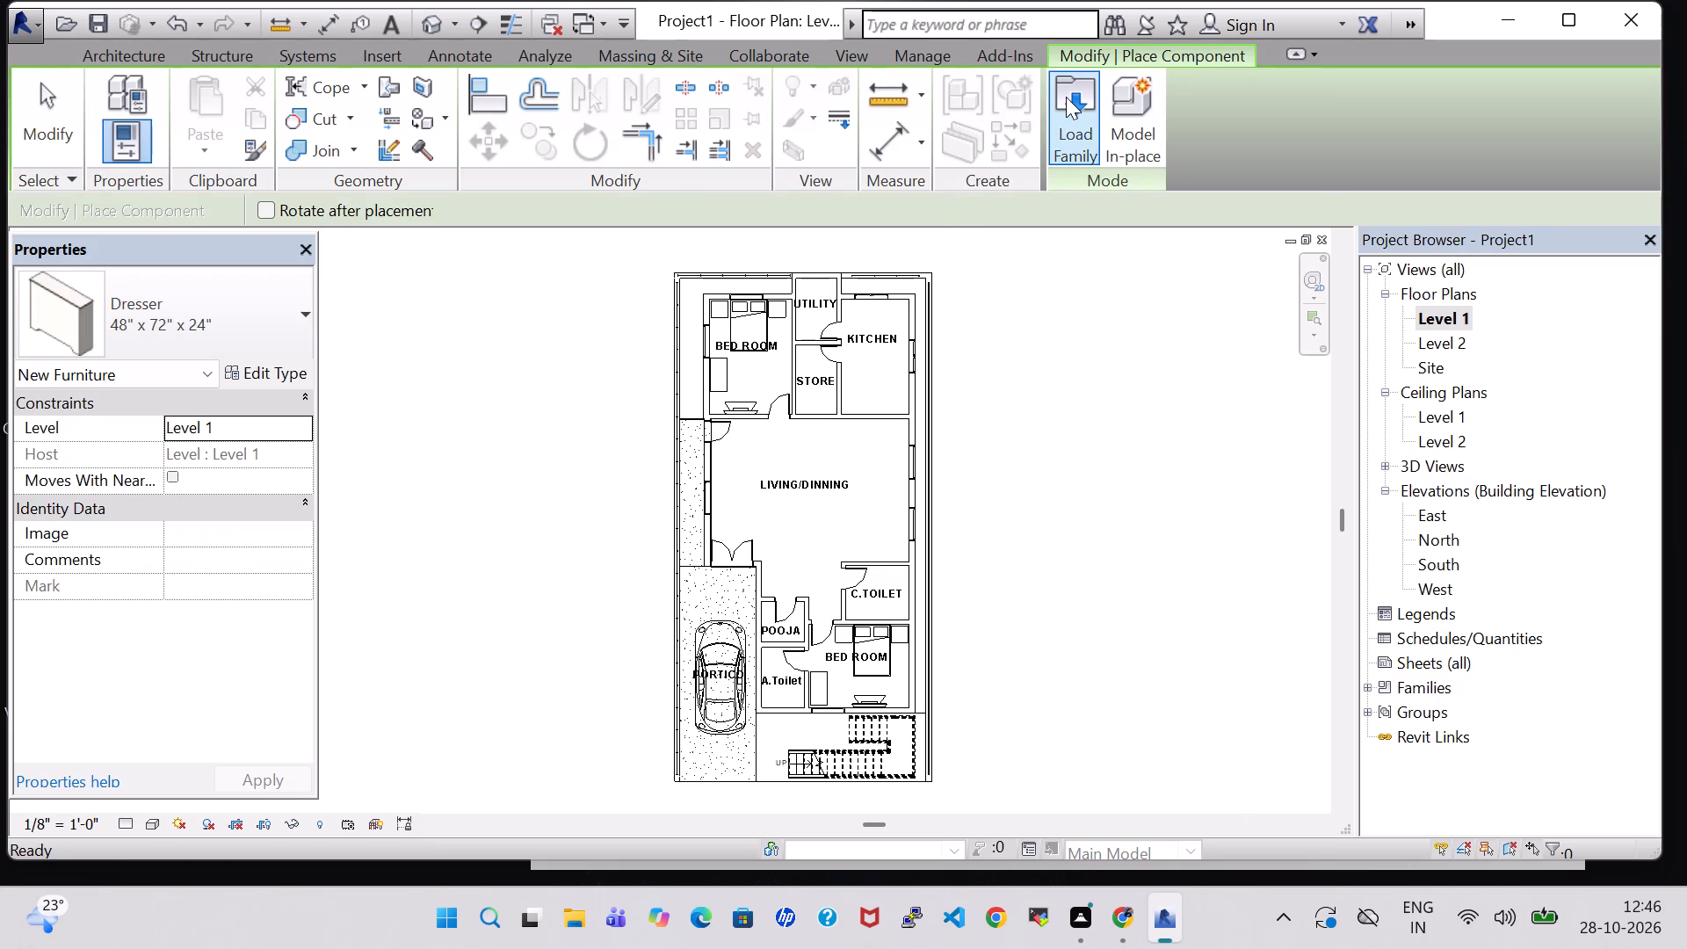
{"action": "scroll", "coordinate": [962, 446], "scroll_direction": "down", "scroll_amount": 1}
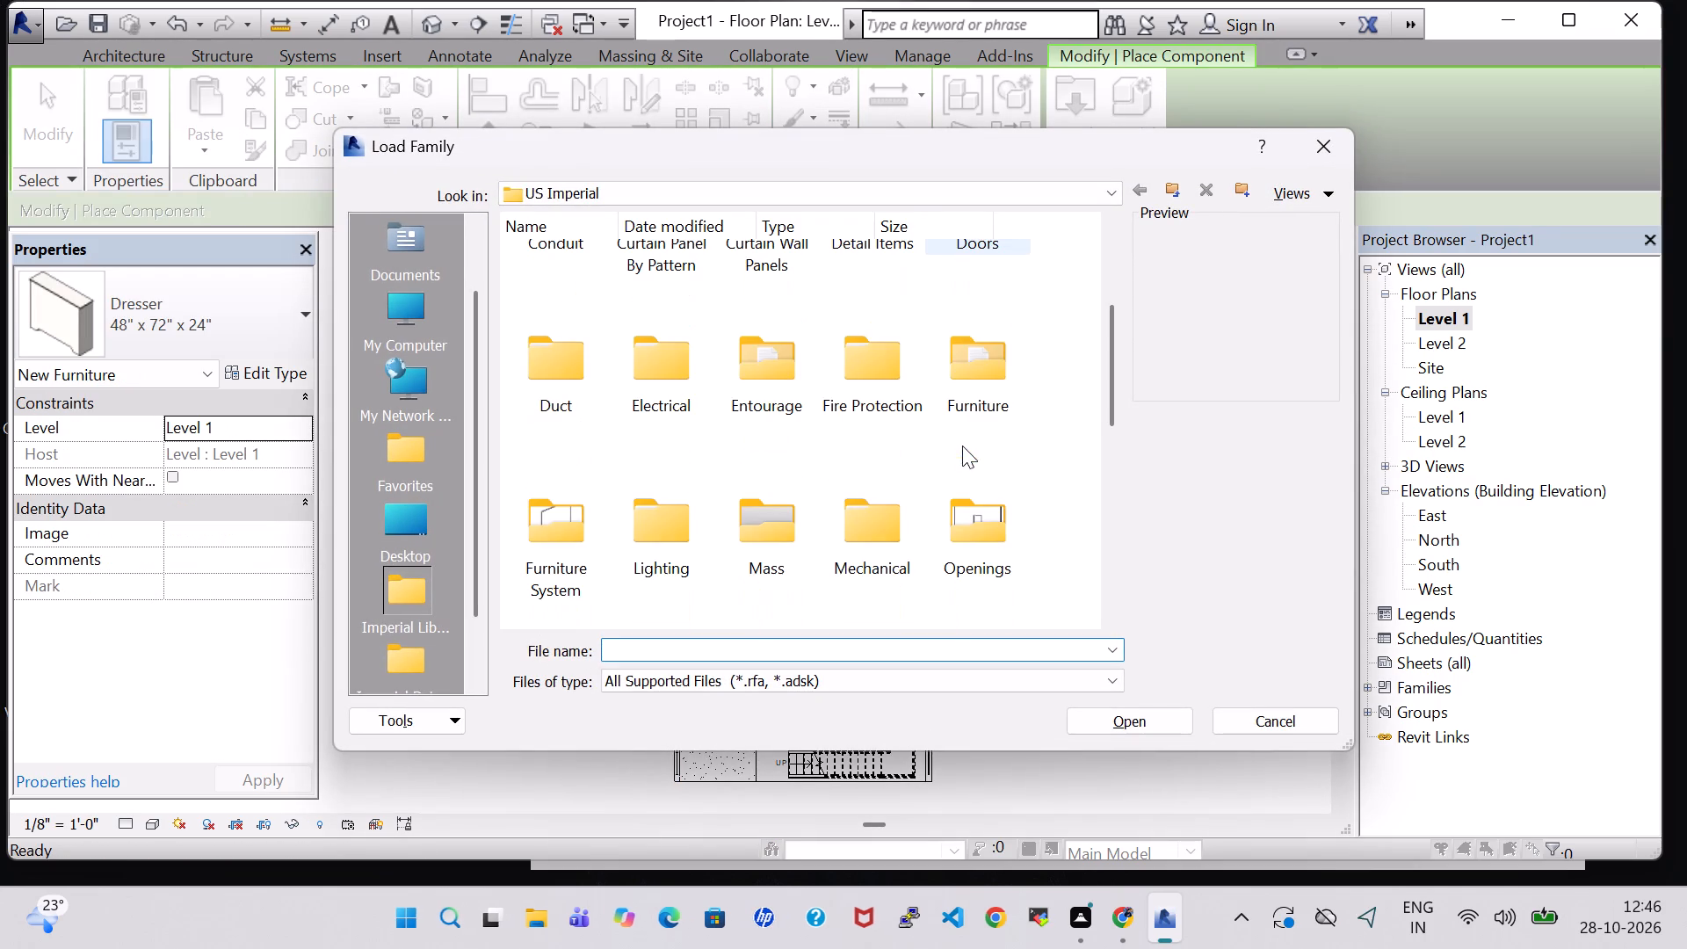
{"action": "double_click", "coordinate": [975, 413]}
{"action": "double_click", "coordinate": [867, 308]}
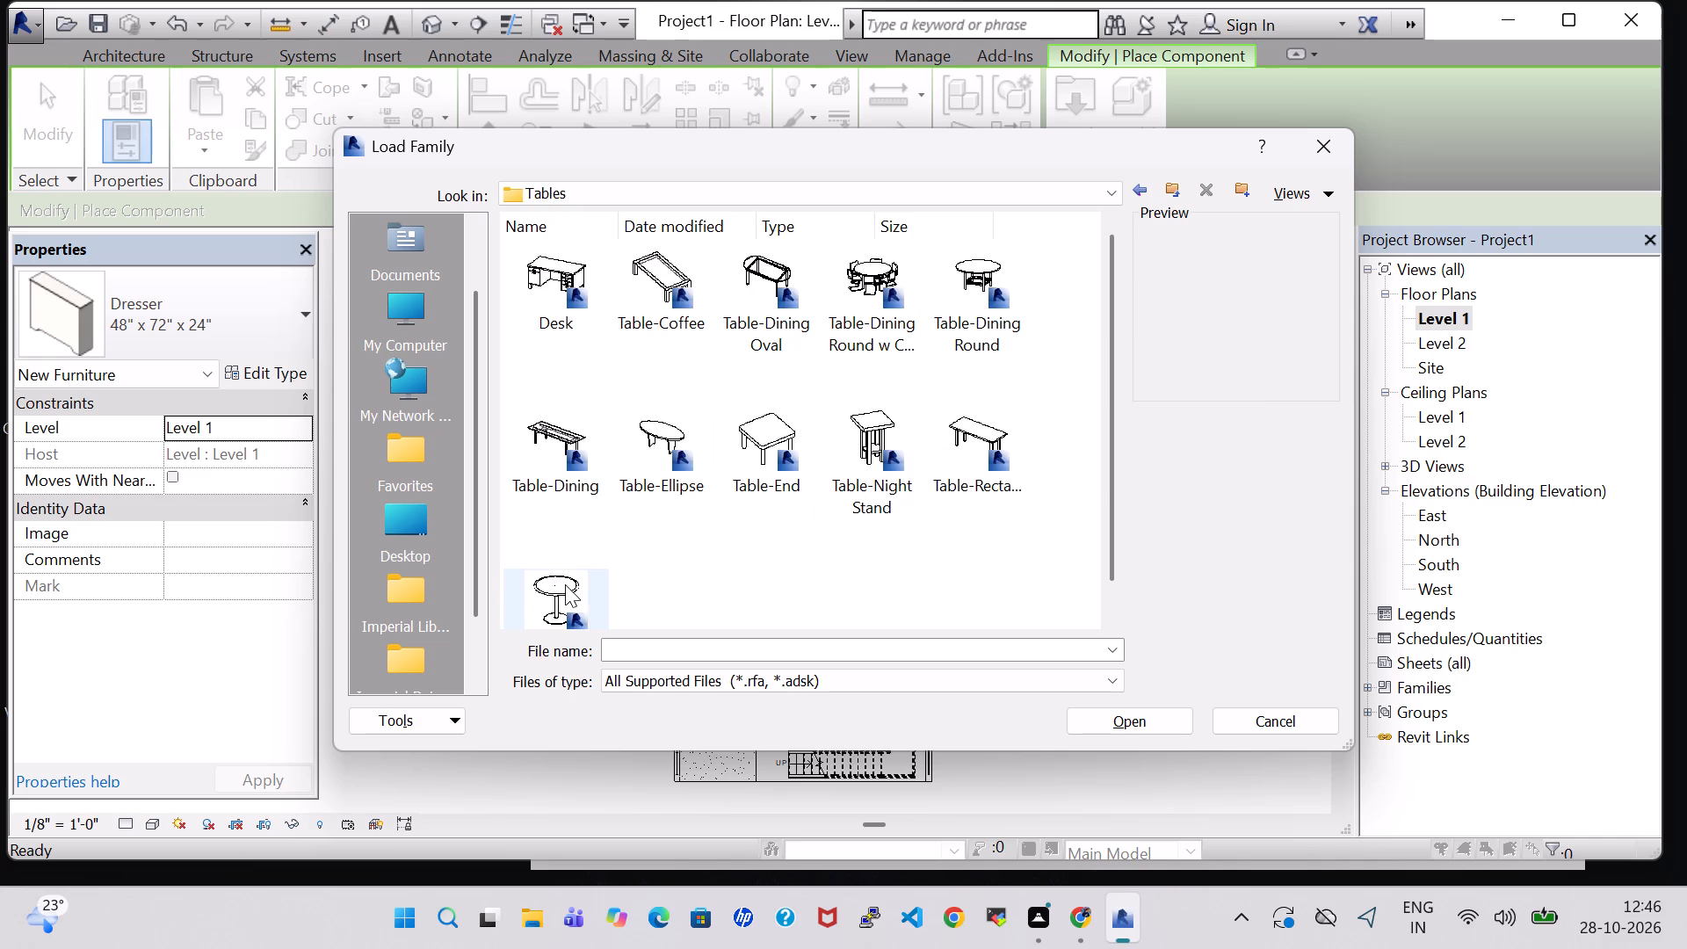
{"action": "left_click", "coordinate": [670, 453]}
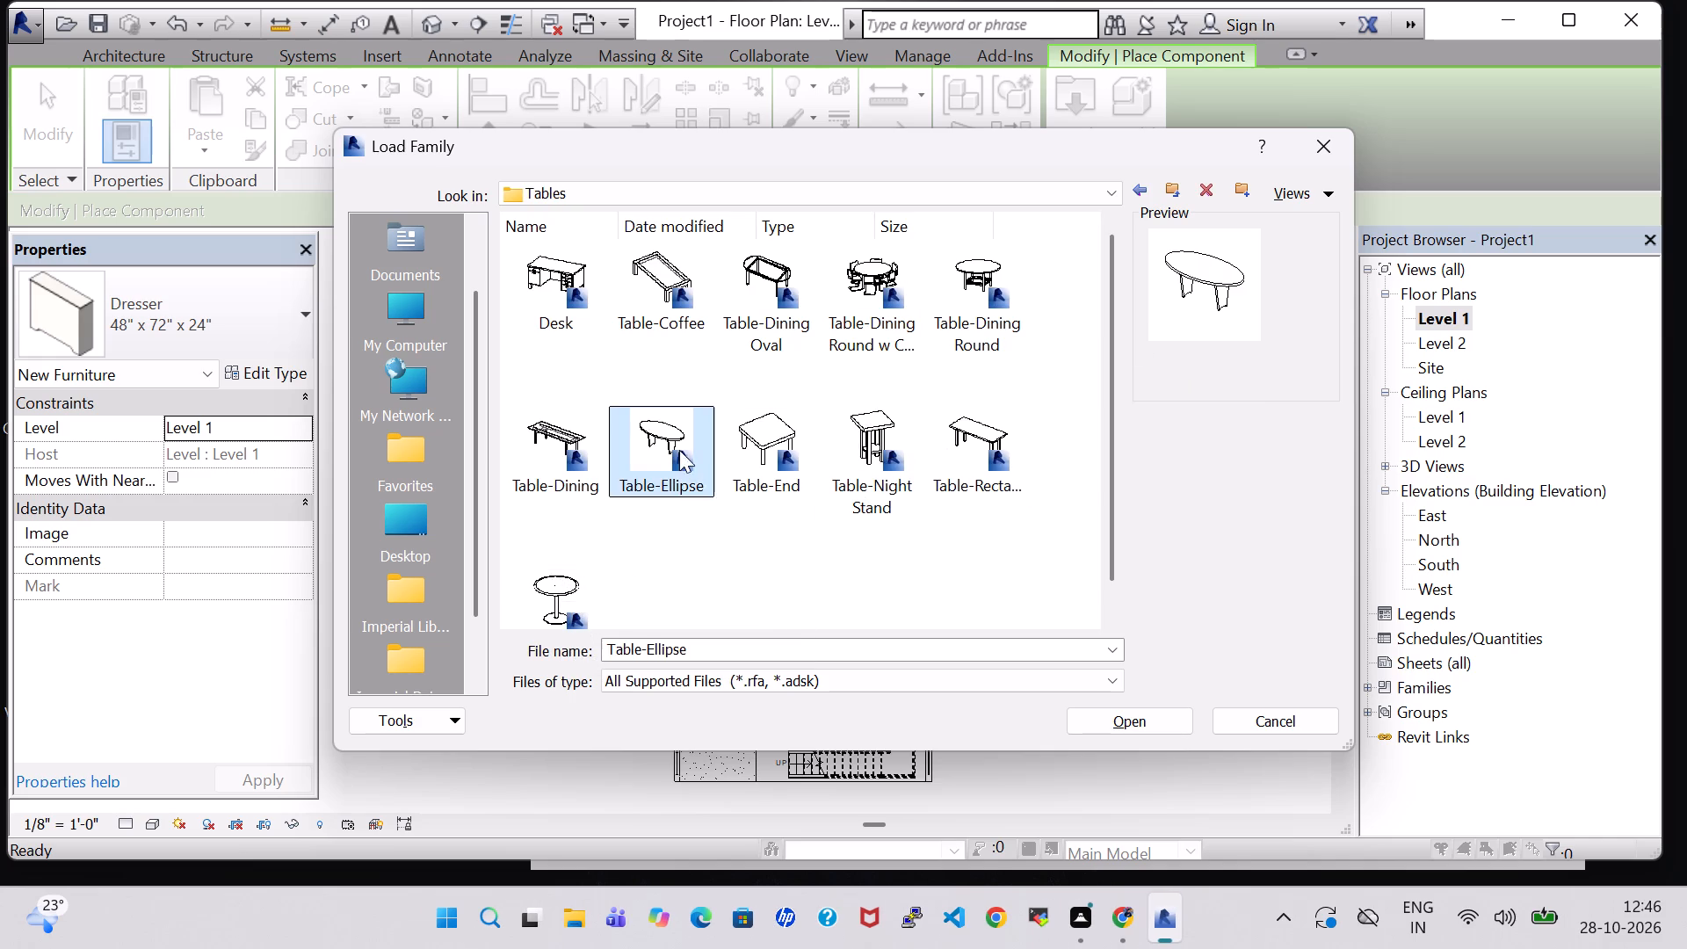
{"action": "left_click", "coordinate": [1148, 741]}
{"action": "left_click", "coordinate": [1148, 715]}
Place the 72" x 36" elliptical table, rotated 90°, near the Store-side wall of the bedroom, about 8'-2" from the exterior wall.
{"action": "scroll", "coordinate": [763, 480], "scroll_direction": "up", "scroll_amount": 2}
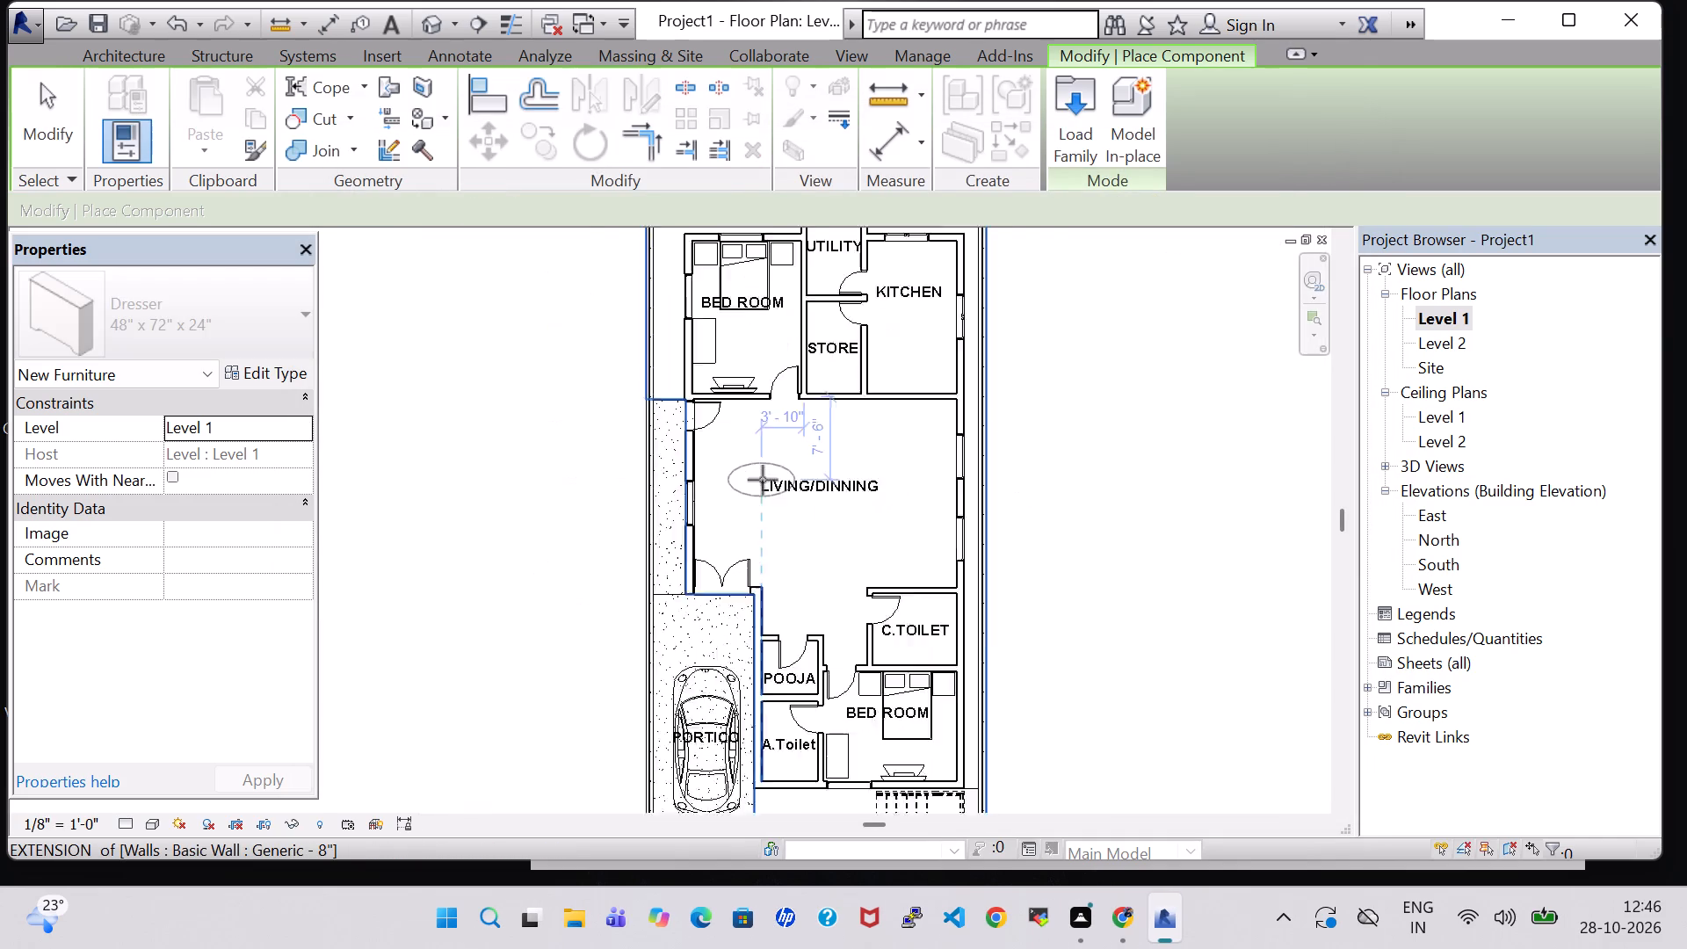
{"action": "scroll", "coordinate": [763, 480], "scroll_direction": "up", "scroll_amount": 5}
{"action": "middle_click_drag", "start_coordinate": [763, 480], "coordinate": [792, 793]}
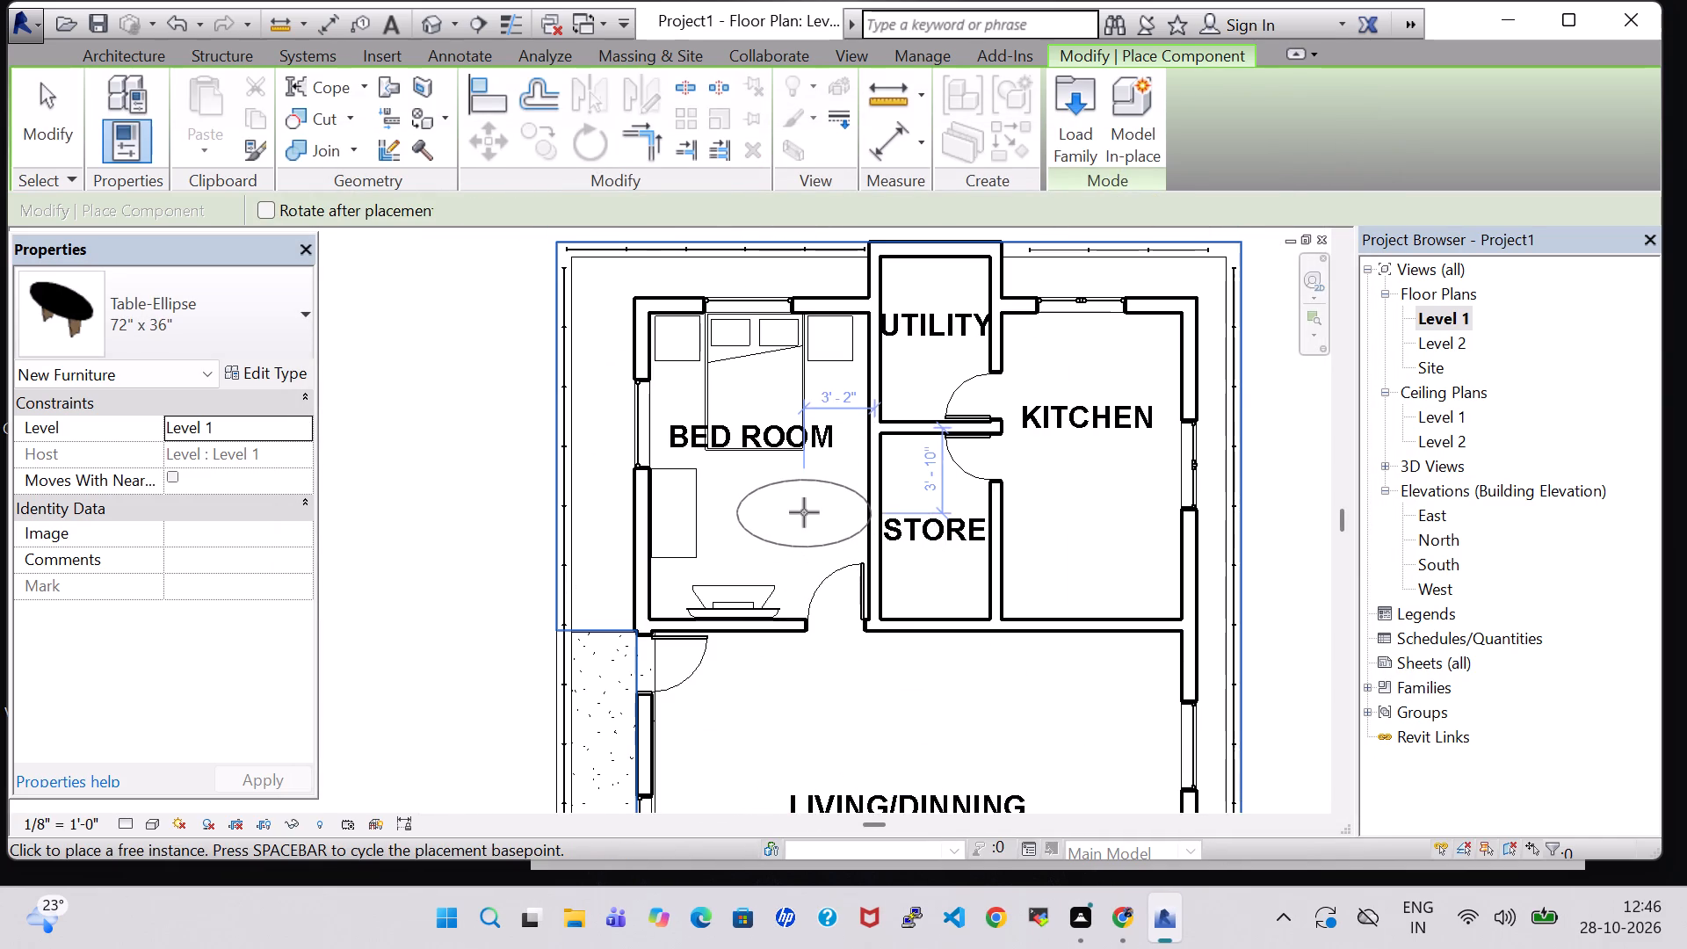
{"action": "key", "text": "space"}
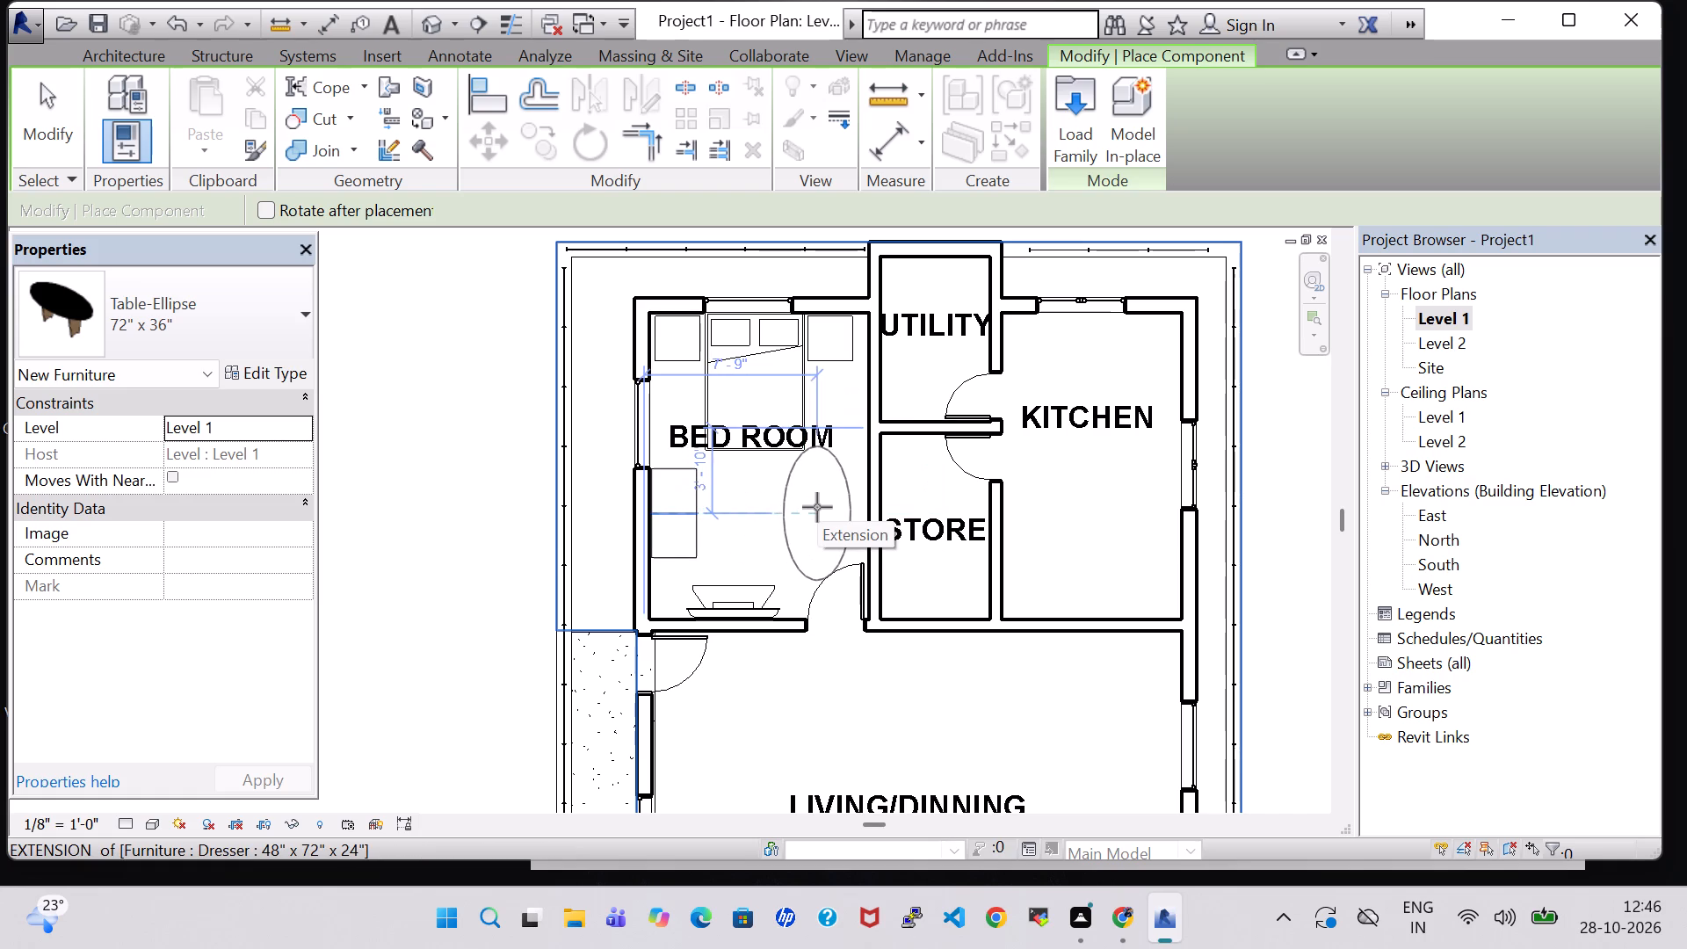
{"action": "left_click", "coordinate": [825, 505]}
{"action": "key", "text": "Escape"}
{"action": "key", "text": "Escape"}
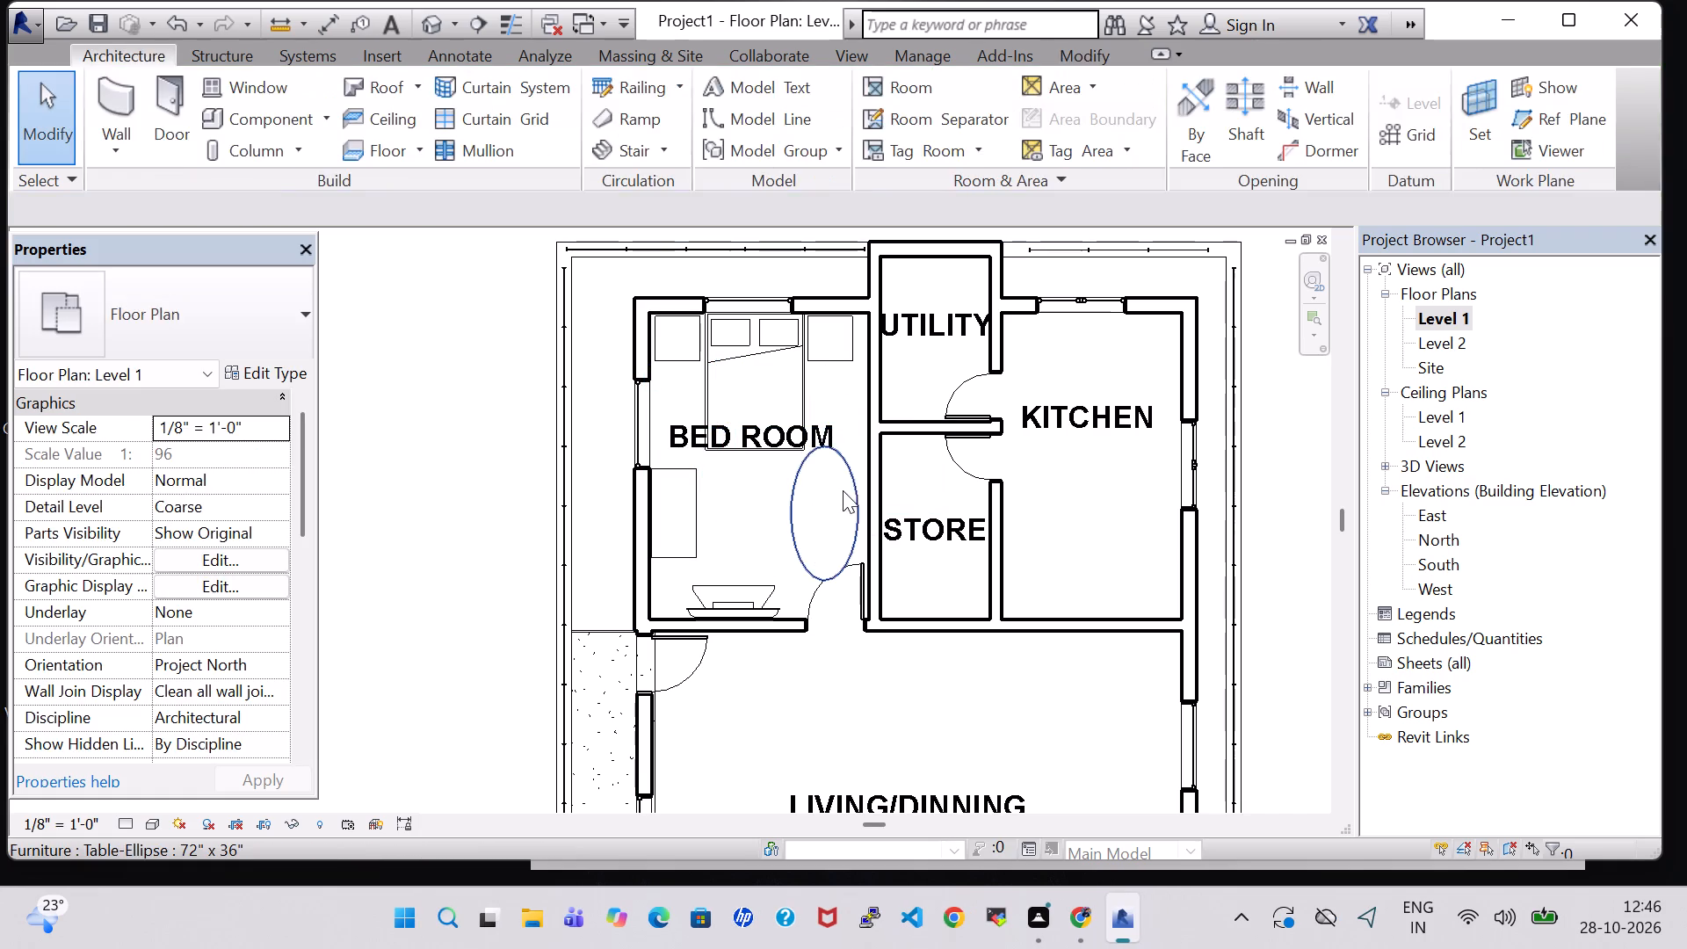
Set the elliptical table type's Length to 3'-0".
{"action": "left_click", "coordinate": [844, 483]}
{"action": "left_click", "coordinate": [272, 367]}
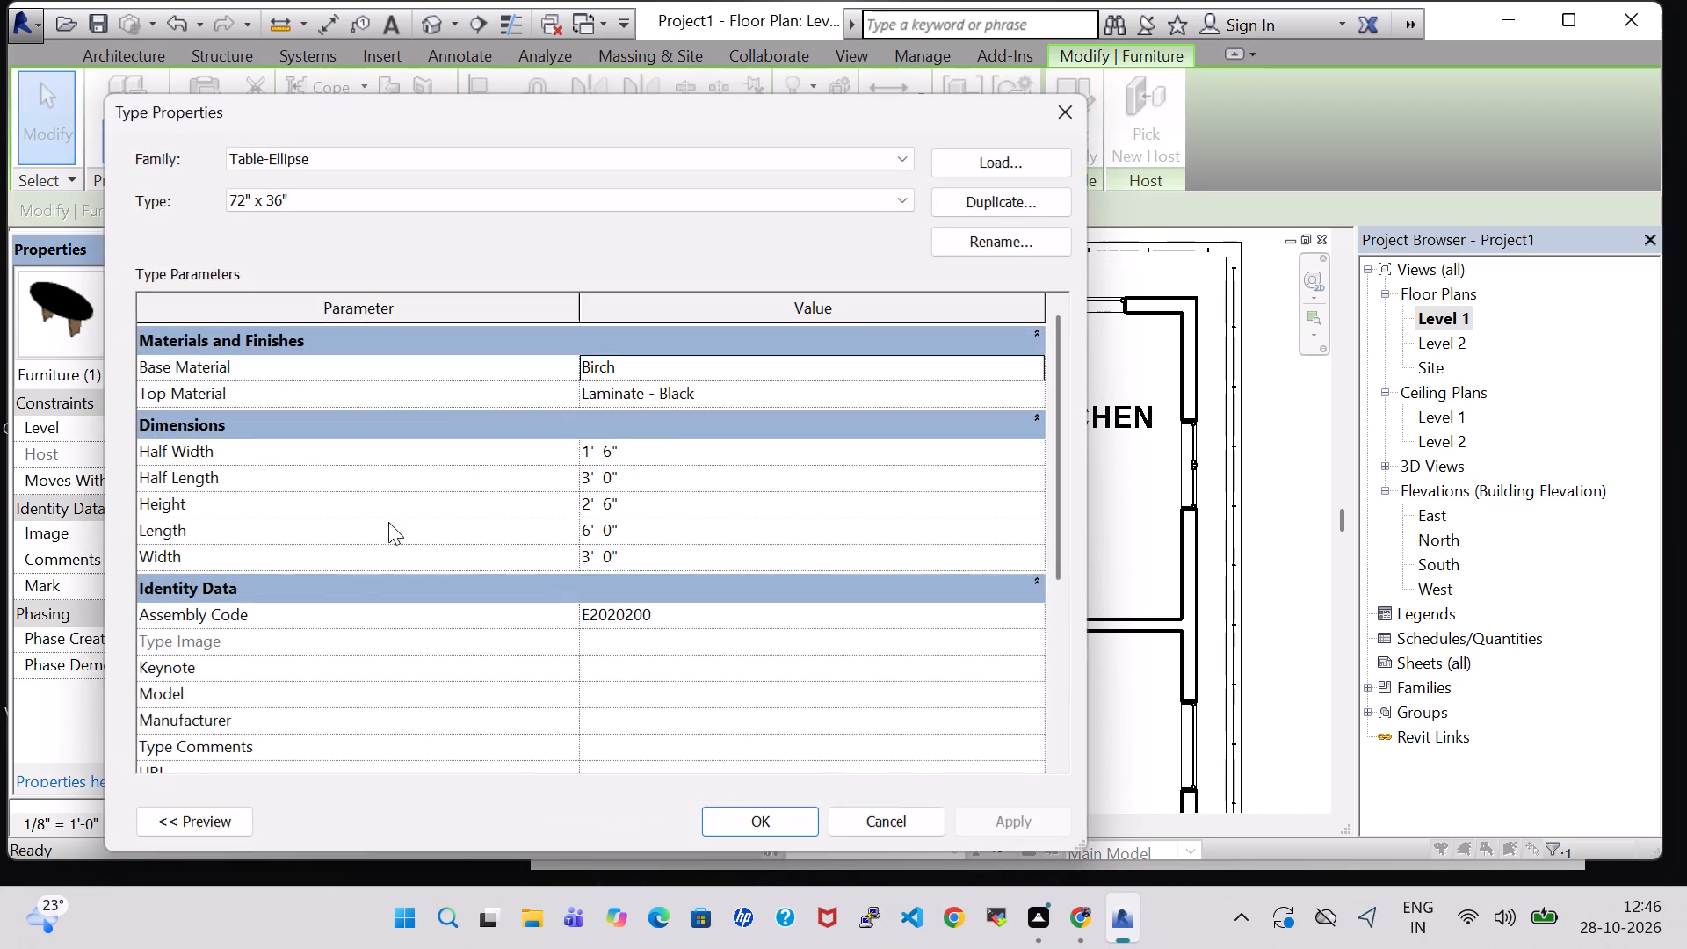
{"action": "left_click", "coordinate": [592, 529]}
{"action": "key", "text": "BackSpace"}
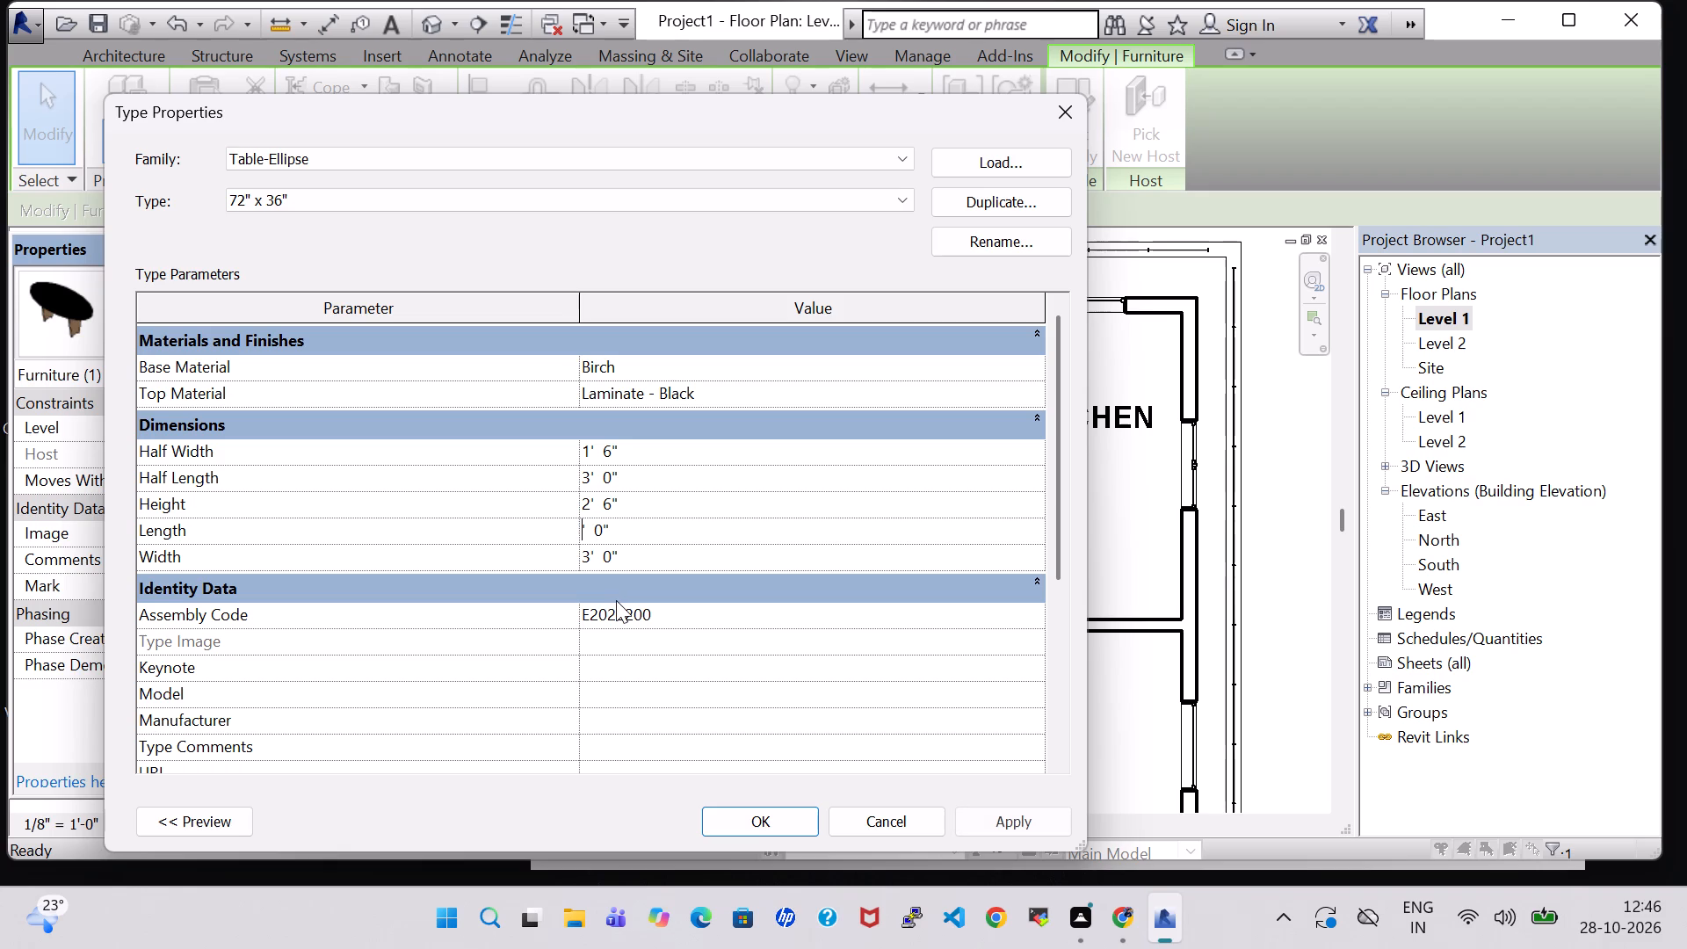
{"action": "key", "text": "3"}
{"action": "left_click", "coordinate": [1021, 819]}
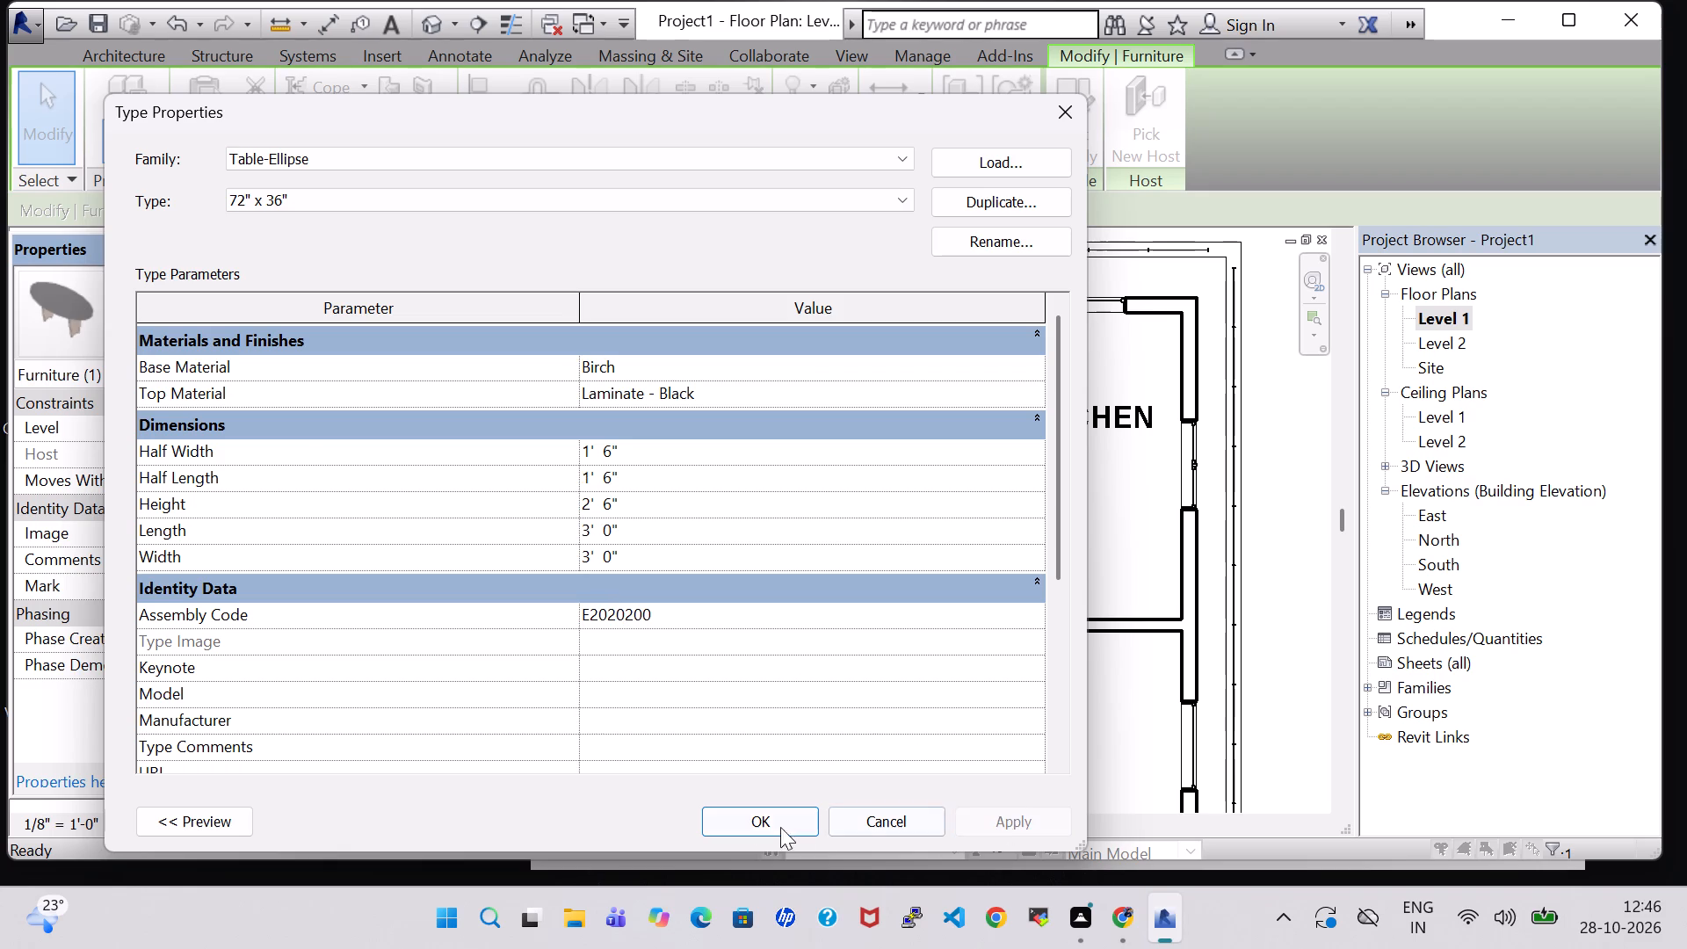
{"action": "left_click", "coordinate": [755, 820]}
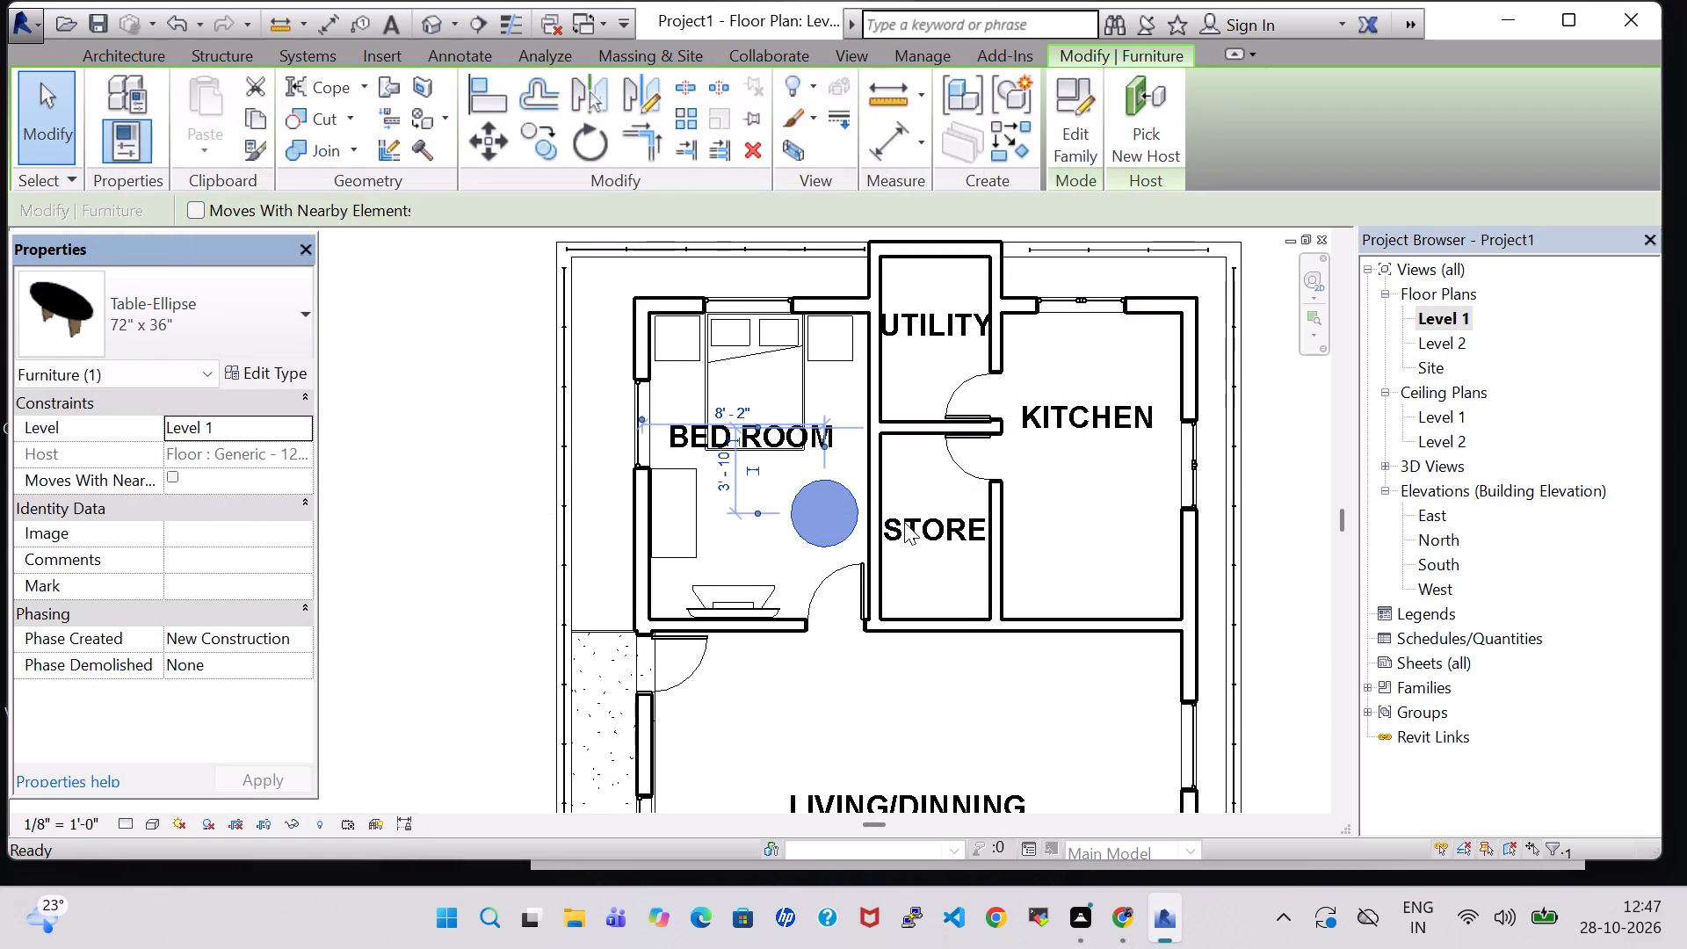
Nudge the round table against the Store-side wall and slightly toward the bed, about 8'-8" from the exterior side wall.
{"action": "key", "text": "Right"}
{"action": "key", "text": "Right"}
{"action": "key", "text": "Right"}
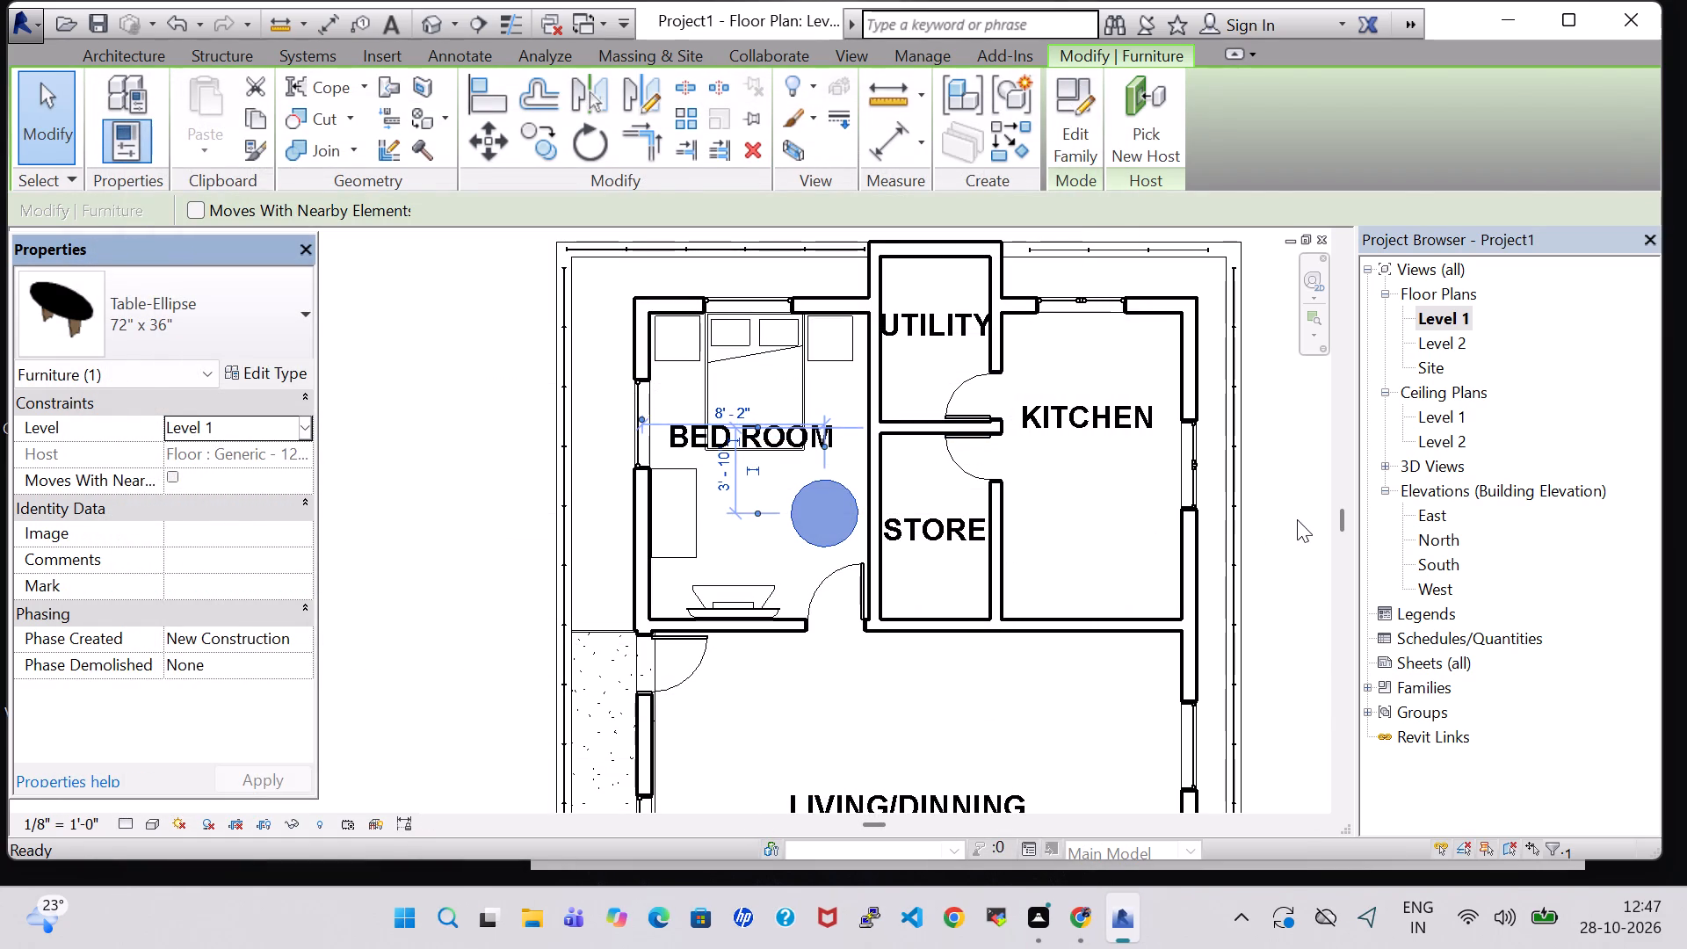
{"action": "left_click", "coordinate": [1294, 521]}
{"action": "left_click", "coordinate": [852, 488]}
{"action": "key", "text": "Up"}
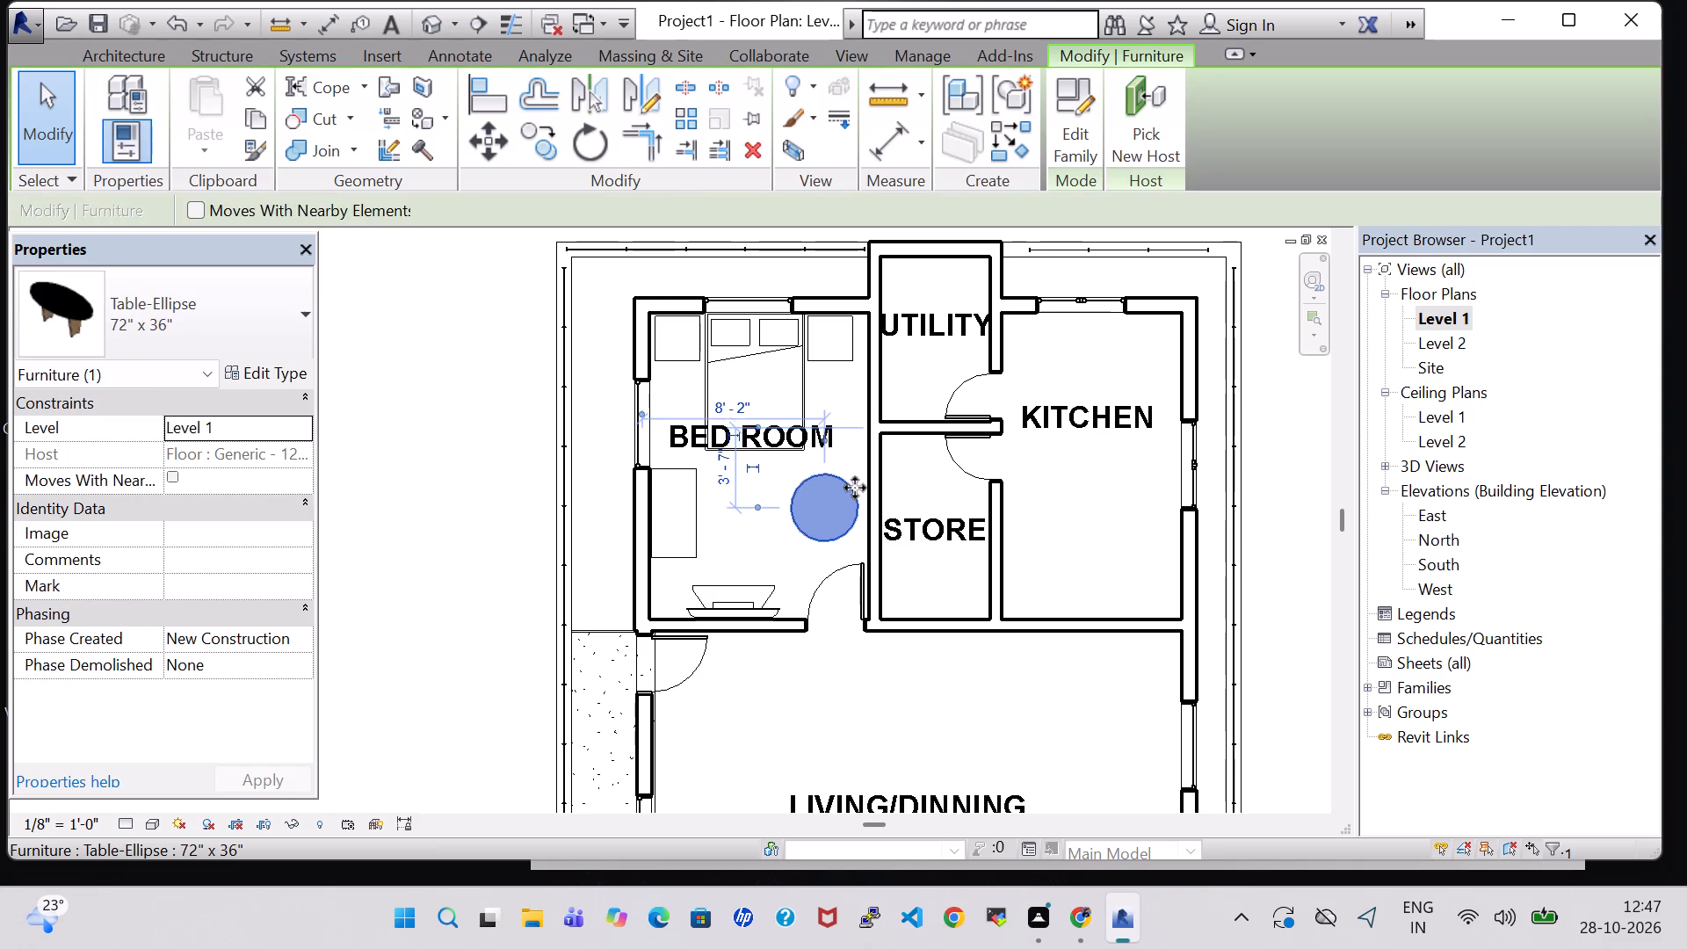
{"action": "key", "text": "Up"}
{"action": "key", "text": "Up"}
{"action": "key", "text": "Right"}
{"action": "key", "text": "Right"}
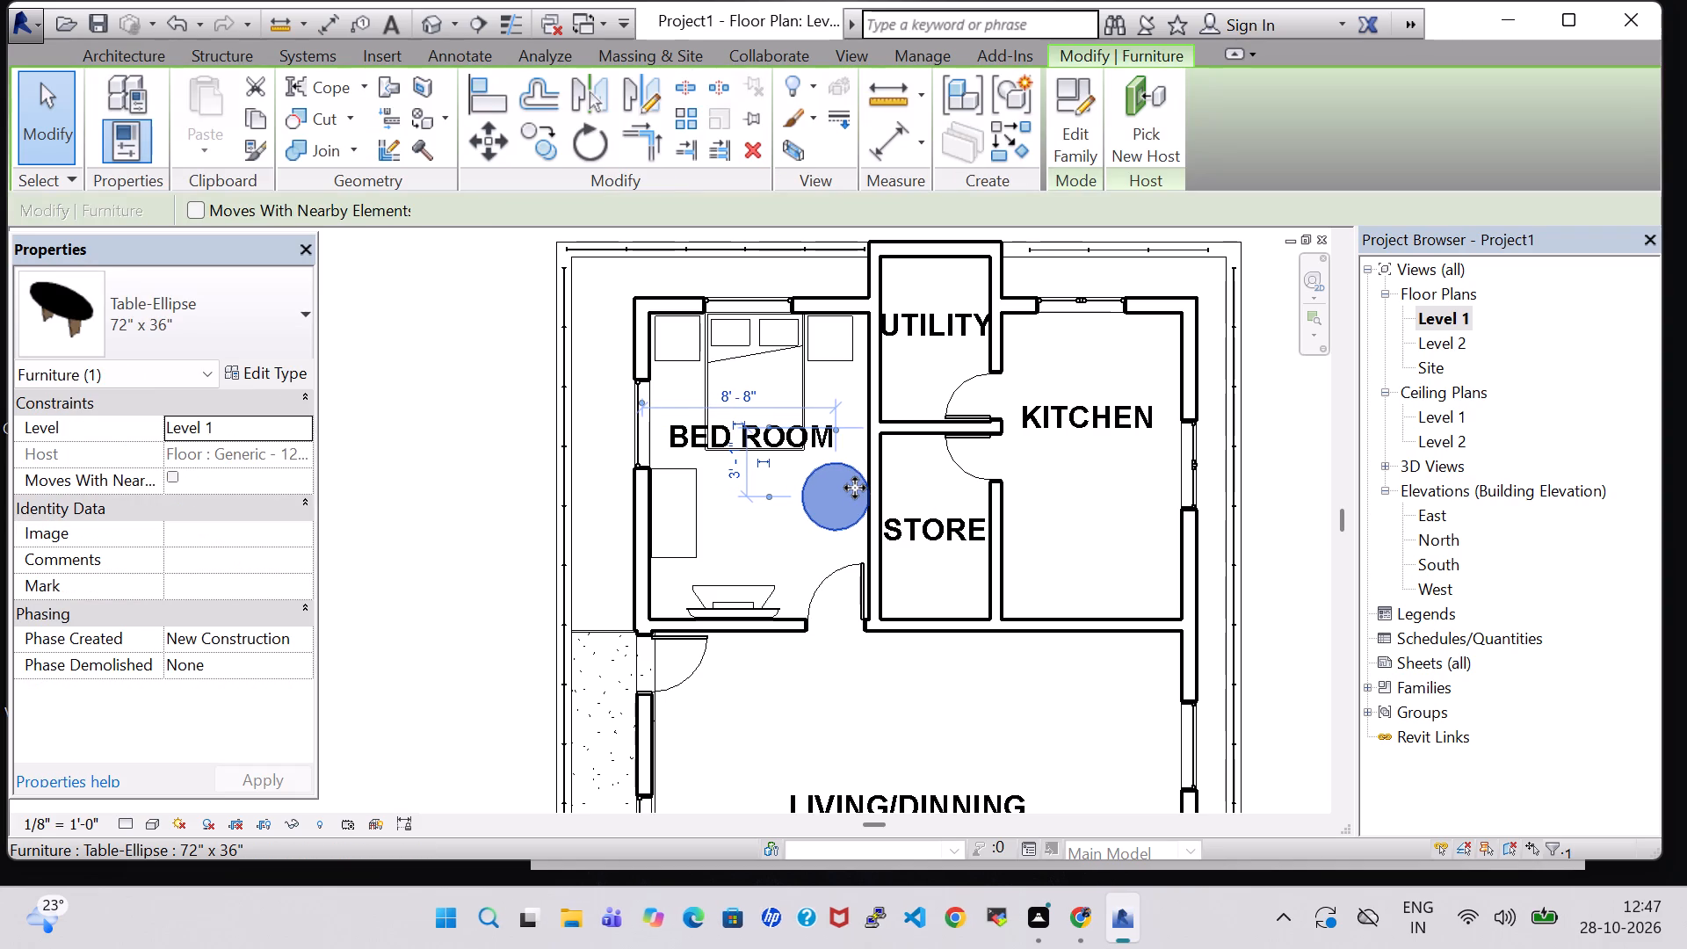
{"action": "left_click", "coordinate": [467, 440]}
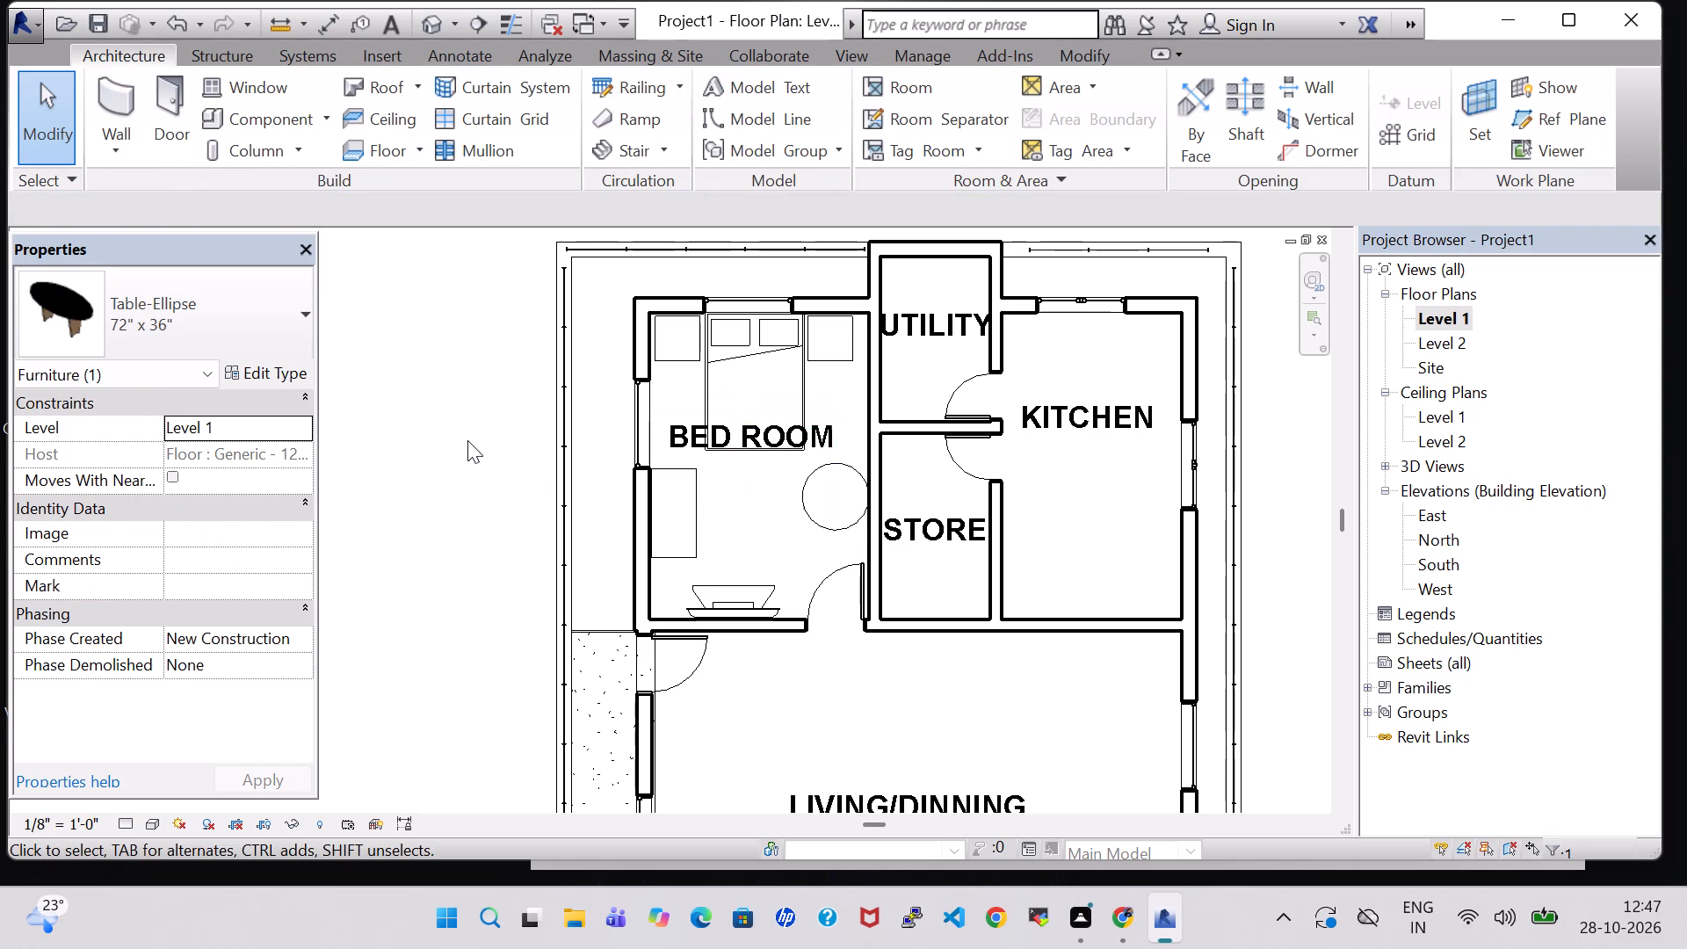
Load the Mirror-Ellipse family from the Furniture library and place a 24" x 48" mirror on the Store-side wall behind the table.
{"action": "left_click", "coordinate": [260, 131]}
{"action": "left_click", "coordinate": [1068, 108]}
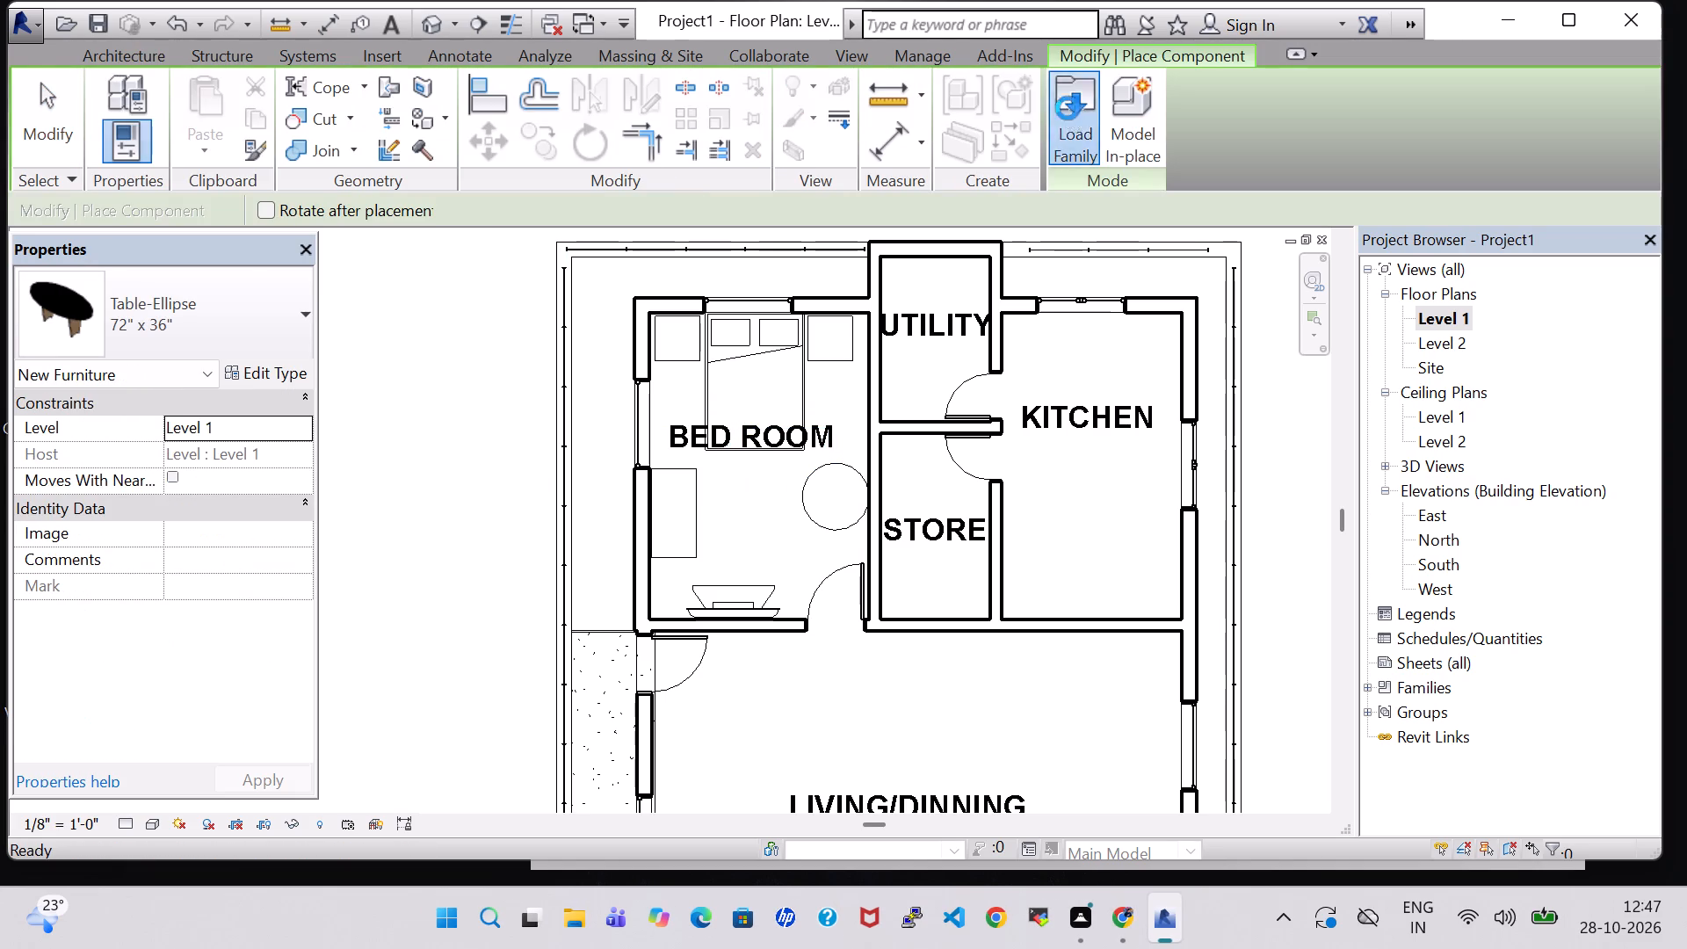
{"action": "scroll", "coordinate": [1056, 430], "scroll_direction": "down", "scroll_amount": 1}
{"action": "double_click", "coordinate": [961, 368]}
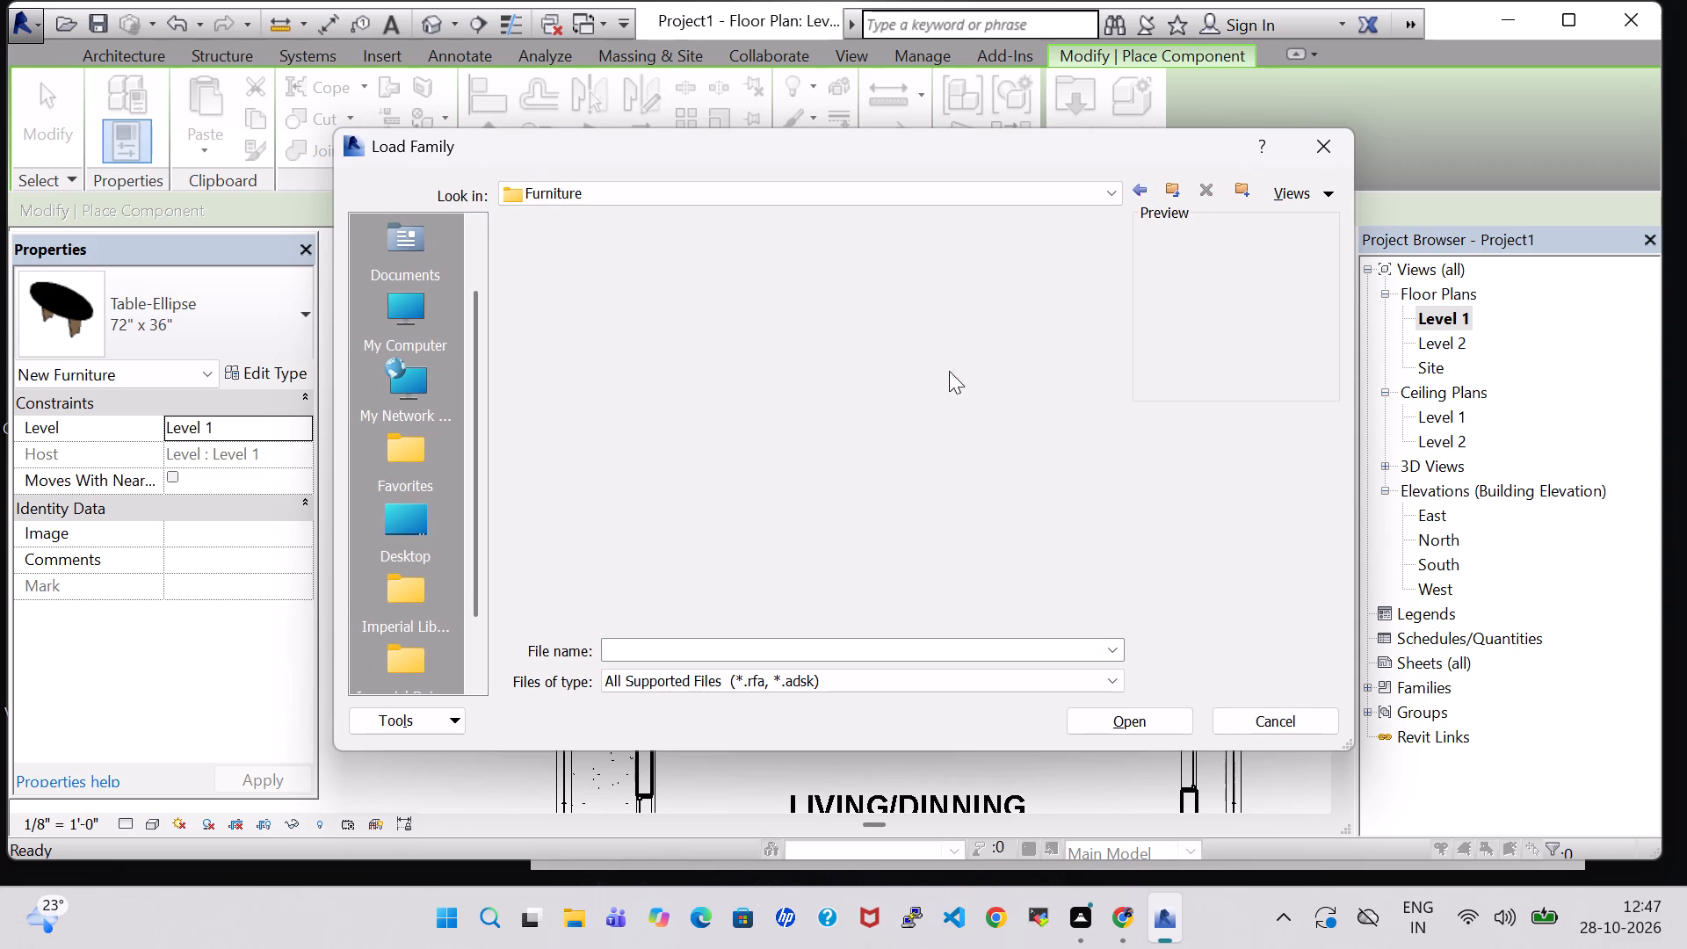
{"action": "left_click", "coordinate": [997, 281]}
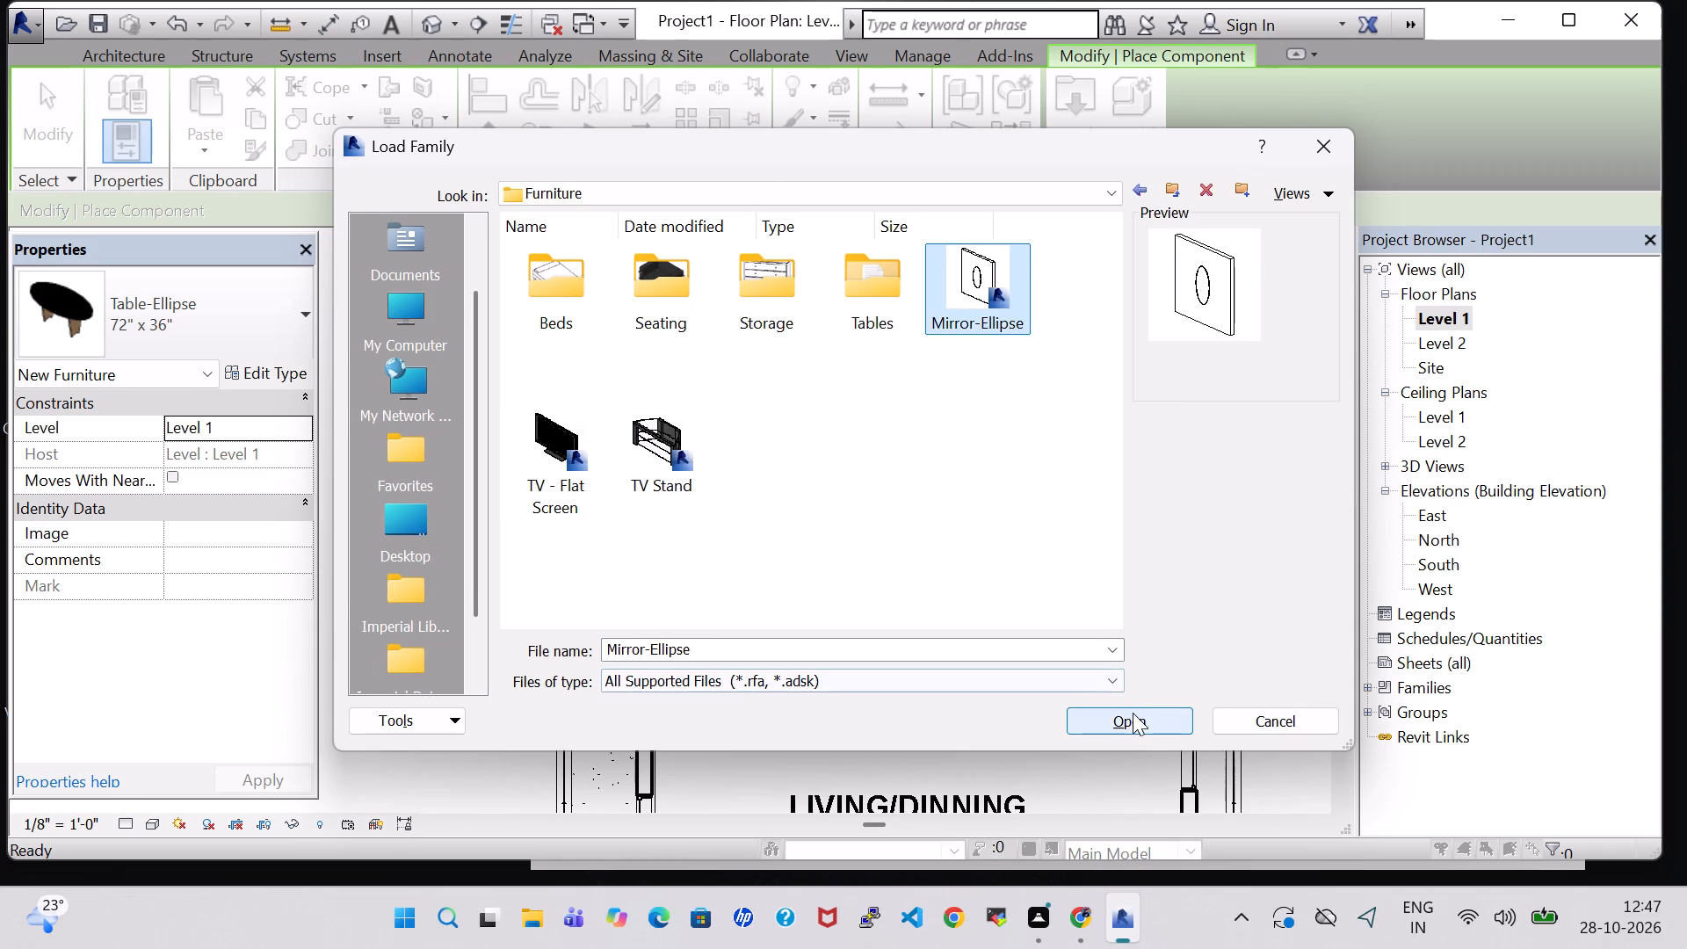
{"action": "left_click", "coordinate": [1133, 713]}
{"action": "scroll", "coordinate": [845, 470], "scroll_direction": "up", "scroll_amount": 5}
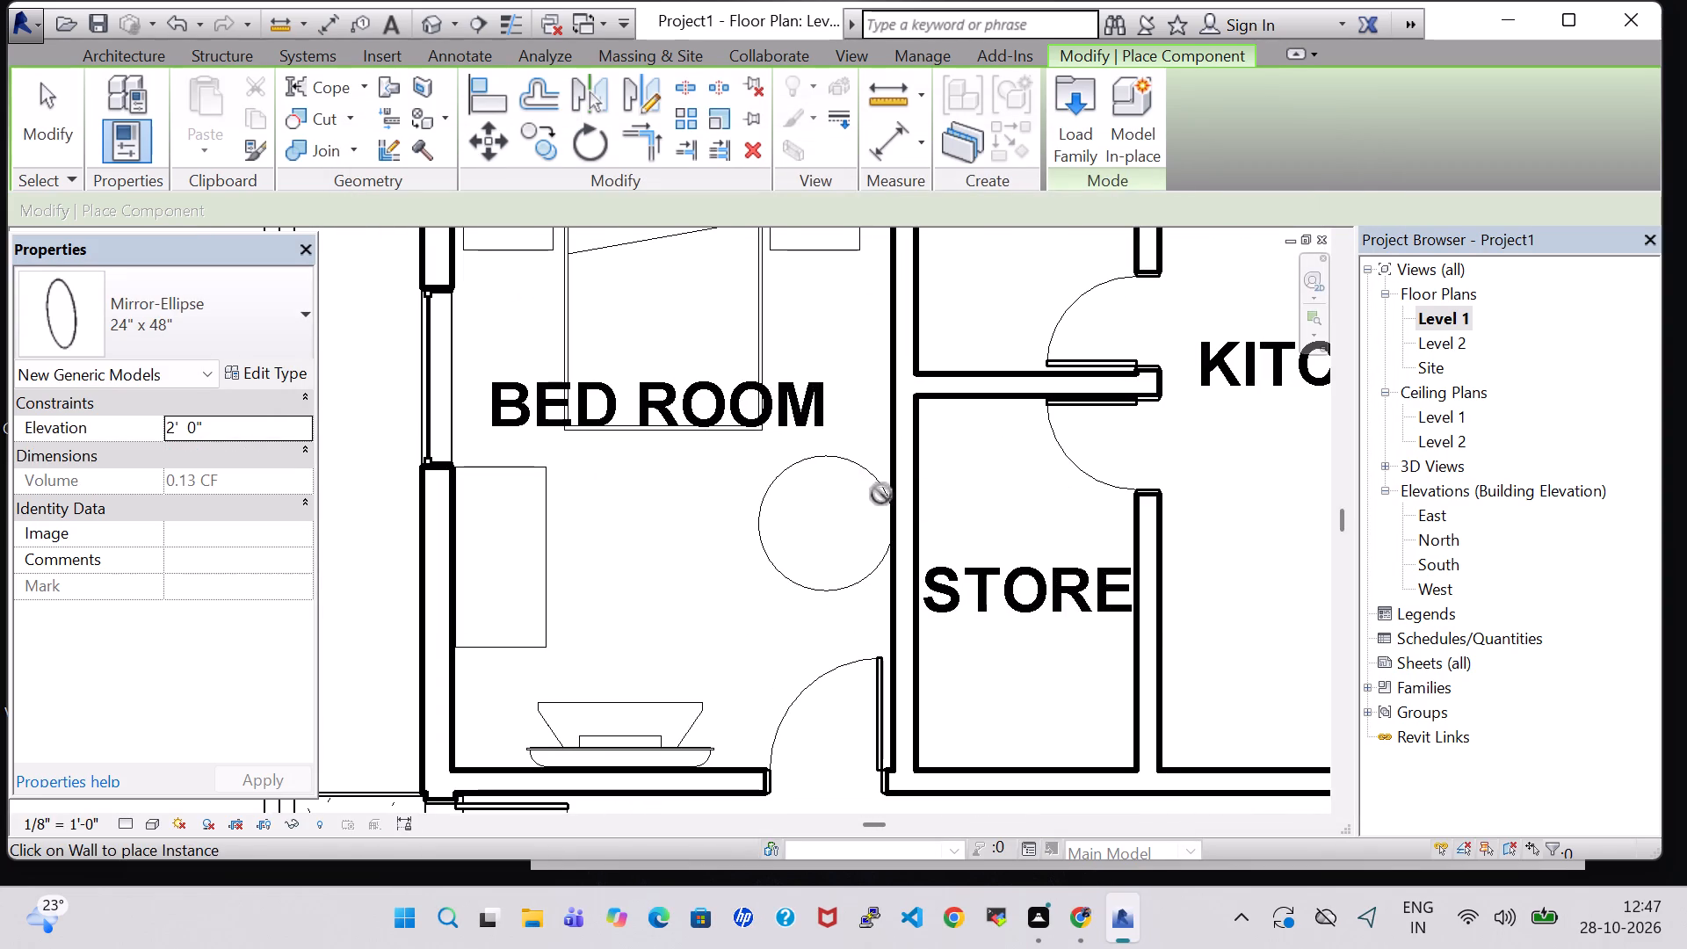
{"action": "scroll", "coordinate": [894, 518], "scroll_direction": "up", "scroll_amount": 5}
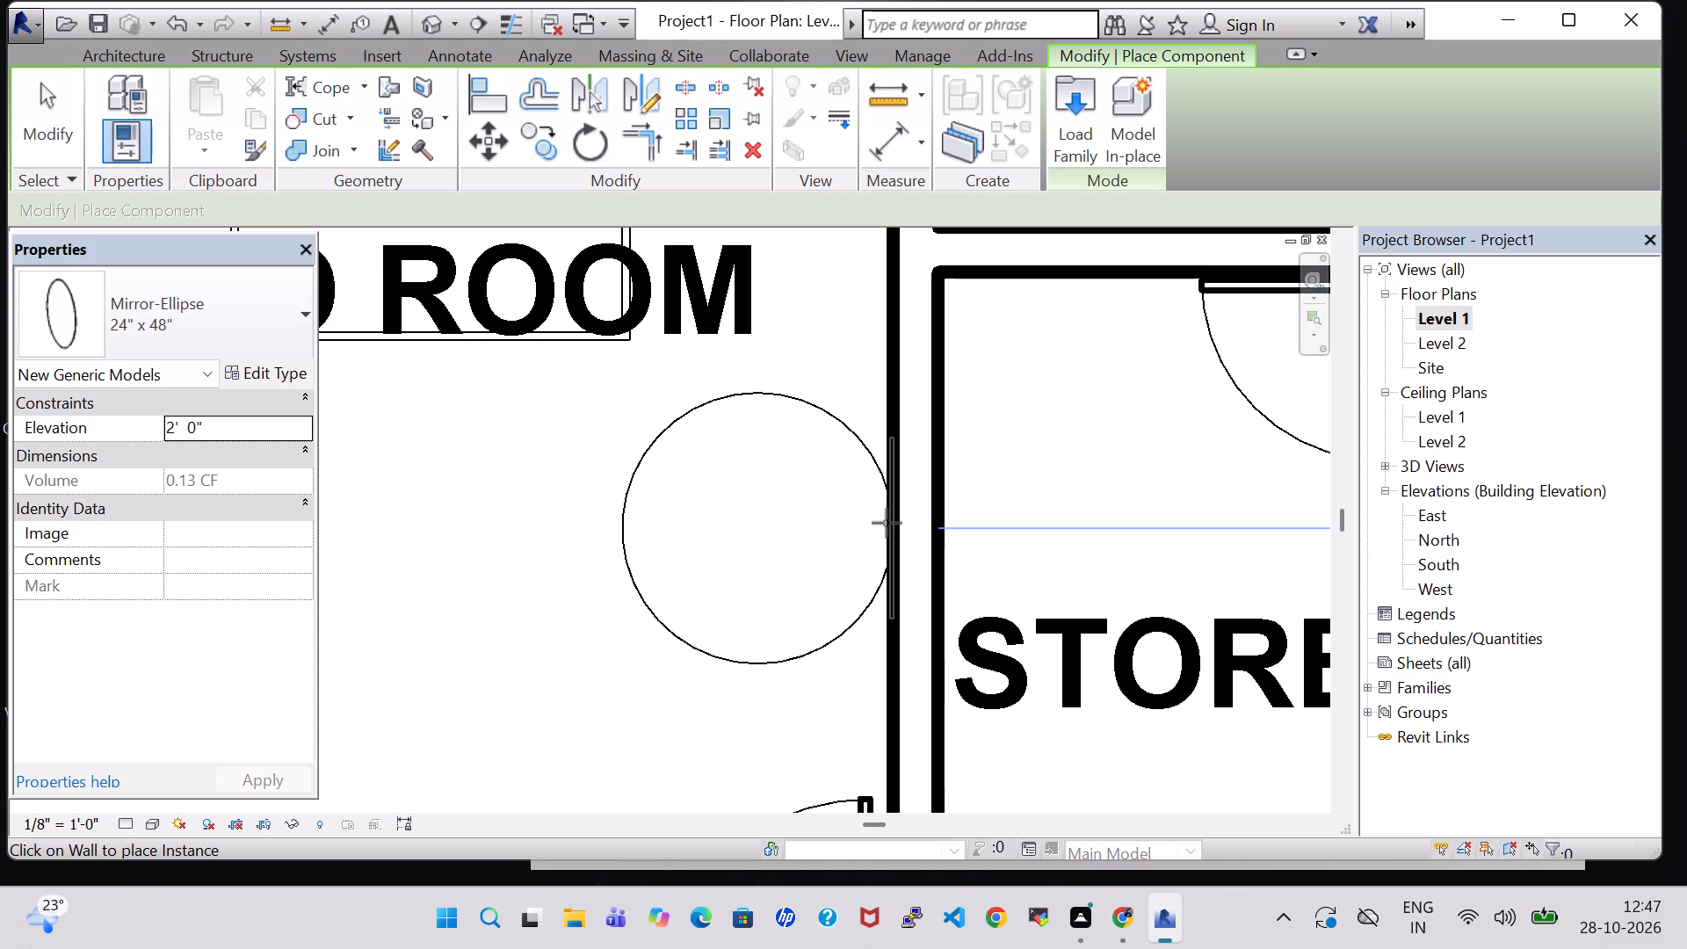
{"action": "left_click", "coordinate": [887, 518]}
{"action": "key", "text": "Escape"}
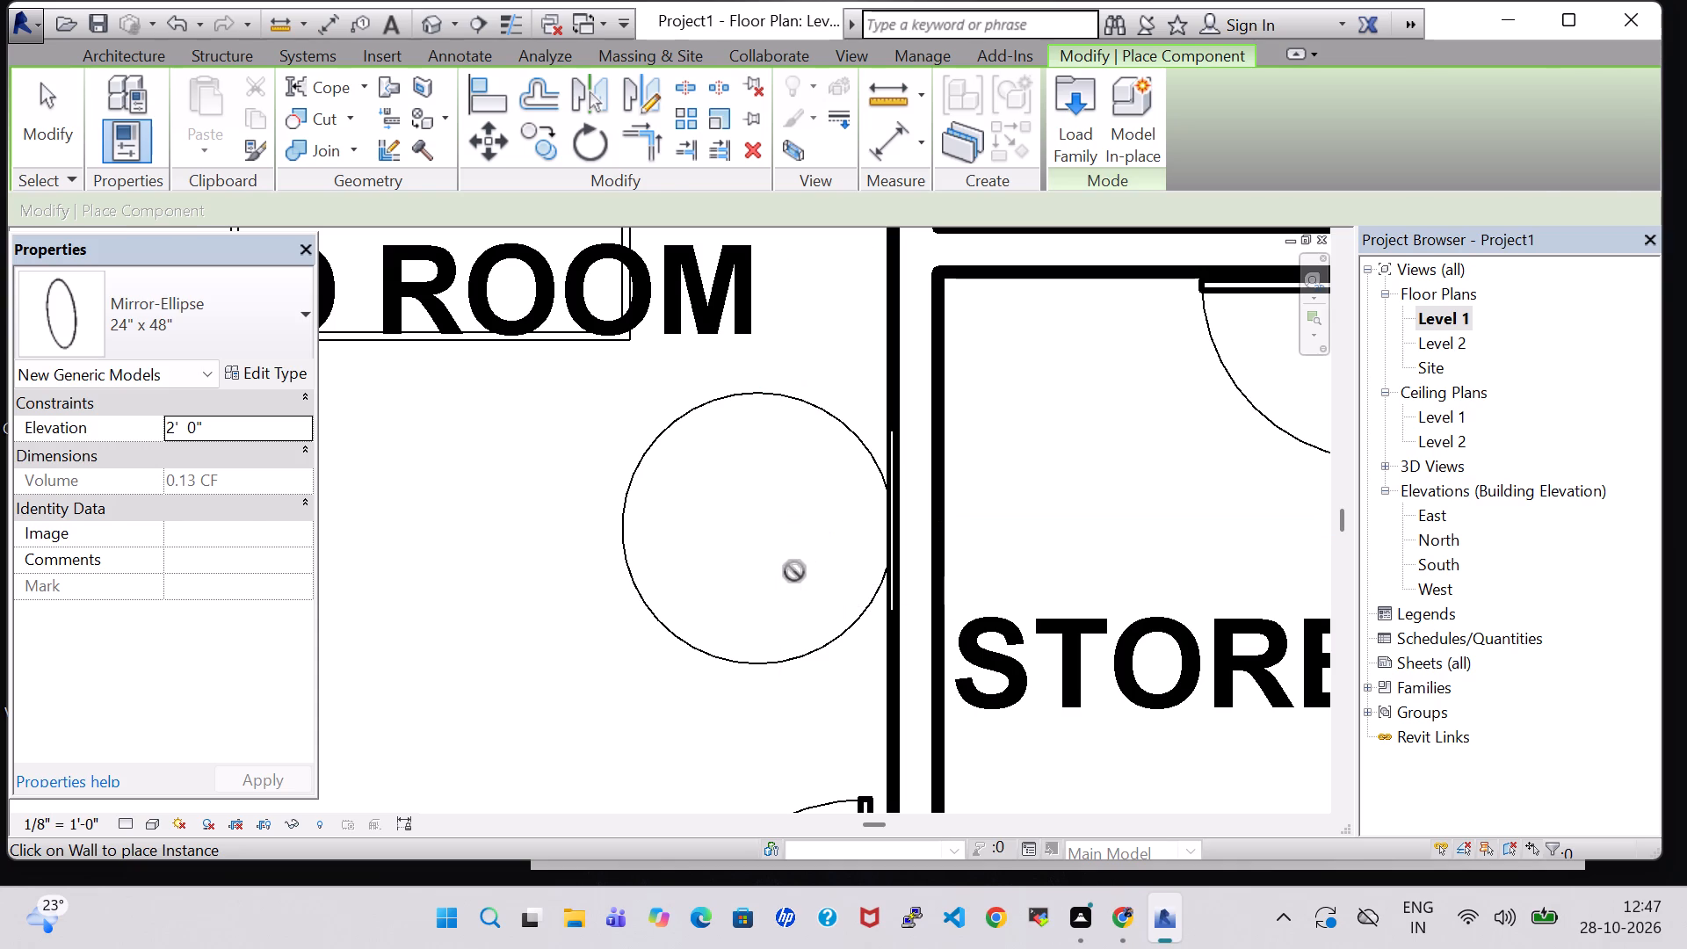
{"action": "key", "text": "Escape"}
In the 3D view, raise the elliptical mirror above the round table to an elevation of 3'-4".
{"action": "left_click", "coordinate": [424, 23]}
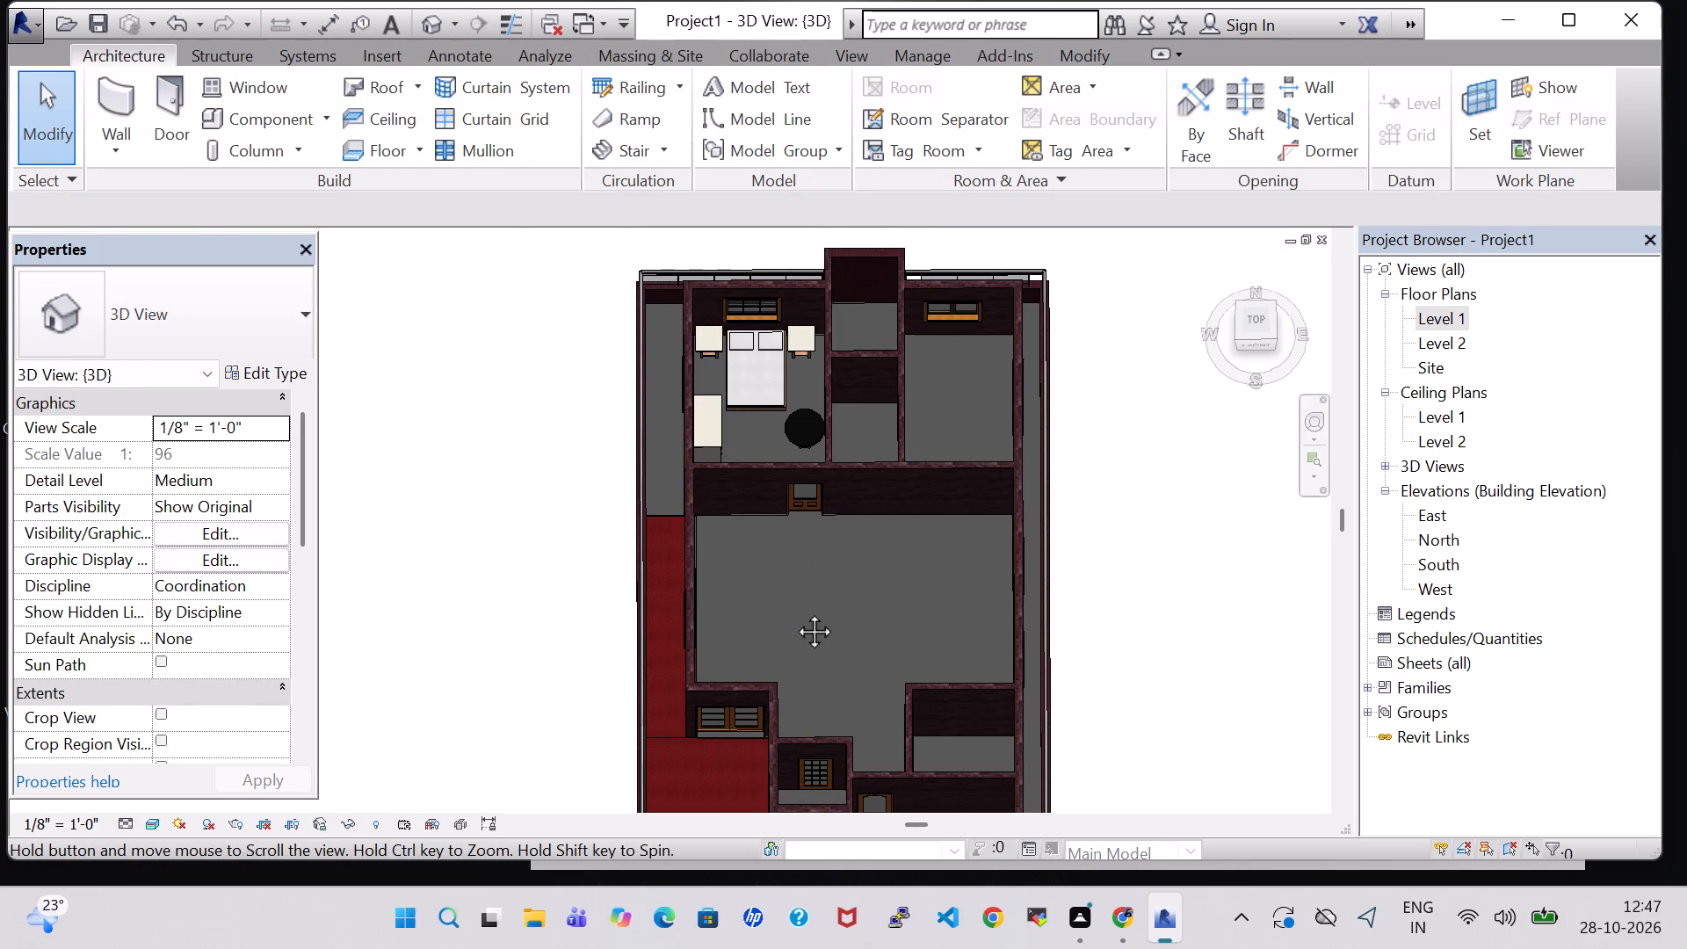
{"action": "middle_click_drag", "start_coordinate": [611, 600], "coordinate": [864, 548], "text": "shift"}
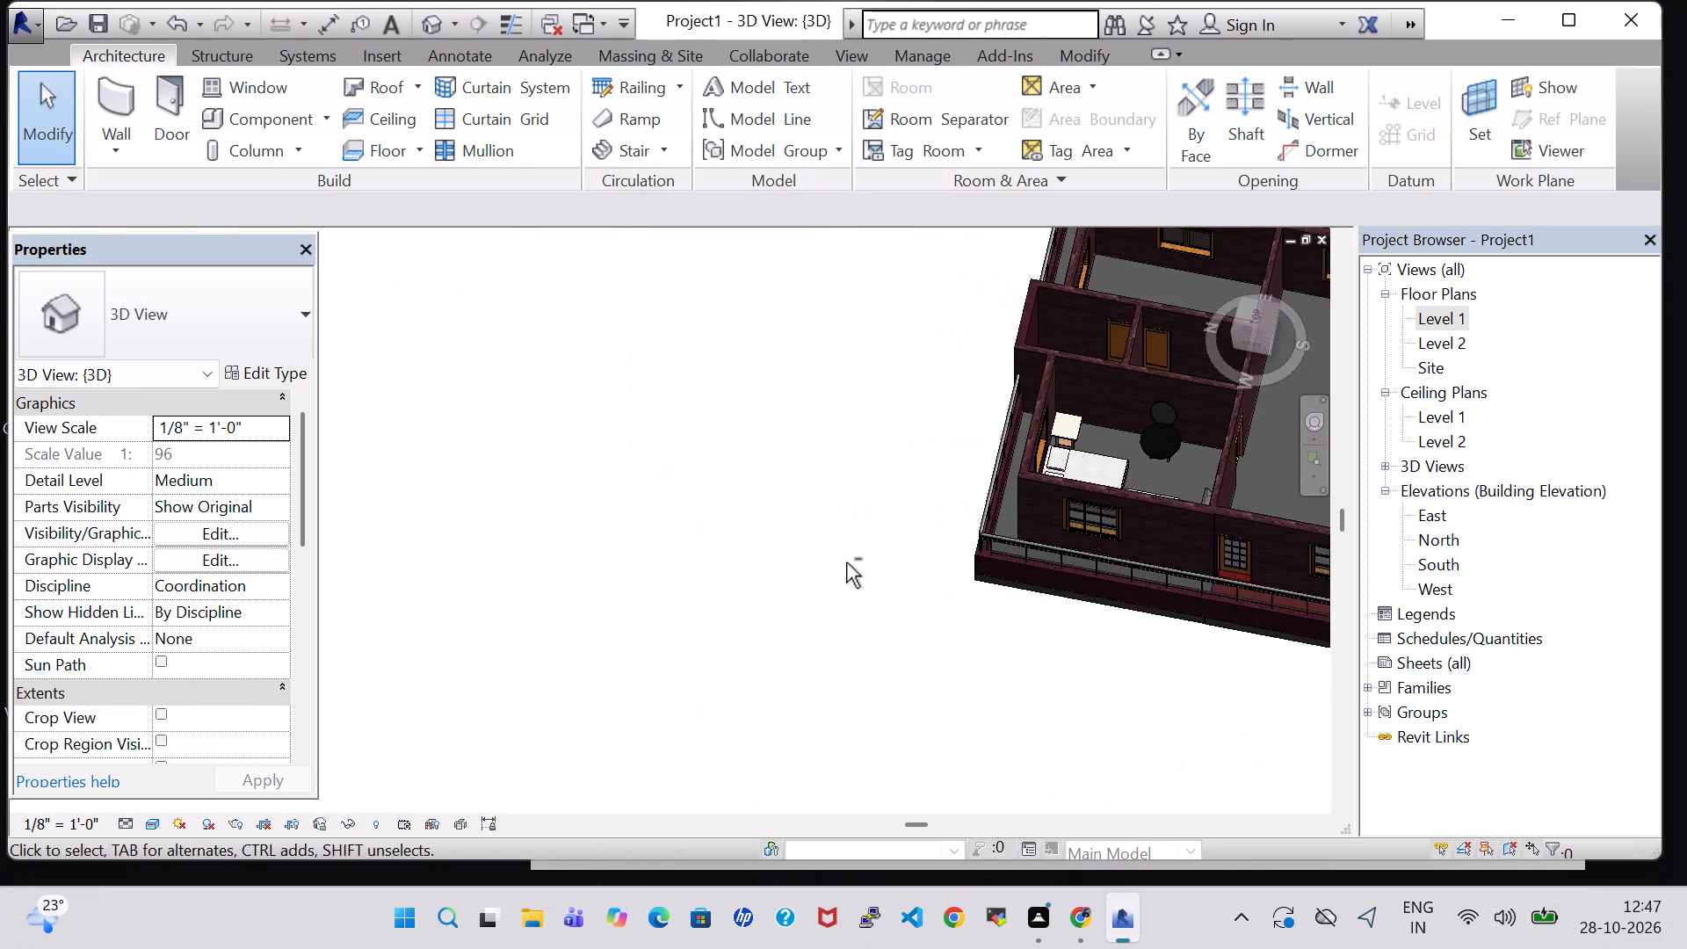
{"action": "middle_click_drag", "start_coordinate": [846, 565], "coordinate": [579, 667]}
{"action": "scroll", "coordinate": [582, 672], "scroll_direction": "down", "scroll_amount": 1}
{"action": "scroll", "coordinate": [984, 598], "scroll_direction": "up", "scroll_amount": 10}
{"action": "middle_click_drag", "start_coordinate": [830, 502], "coordinate": [893, 518]}
{"action": "left_click", "coordinate": [557, 336]}
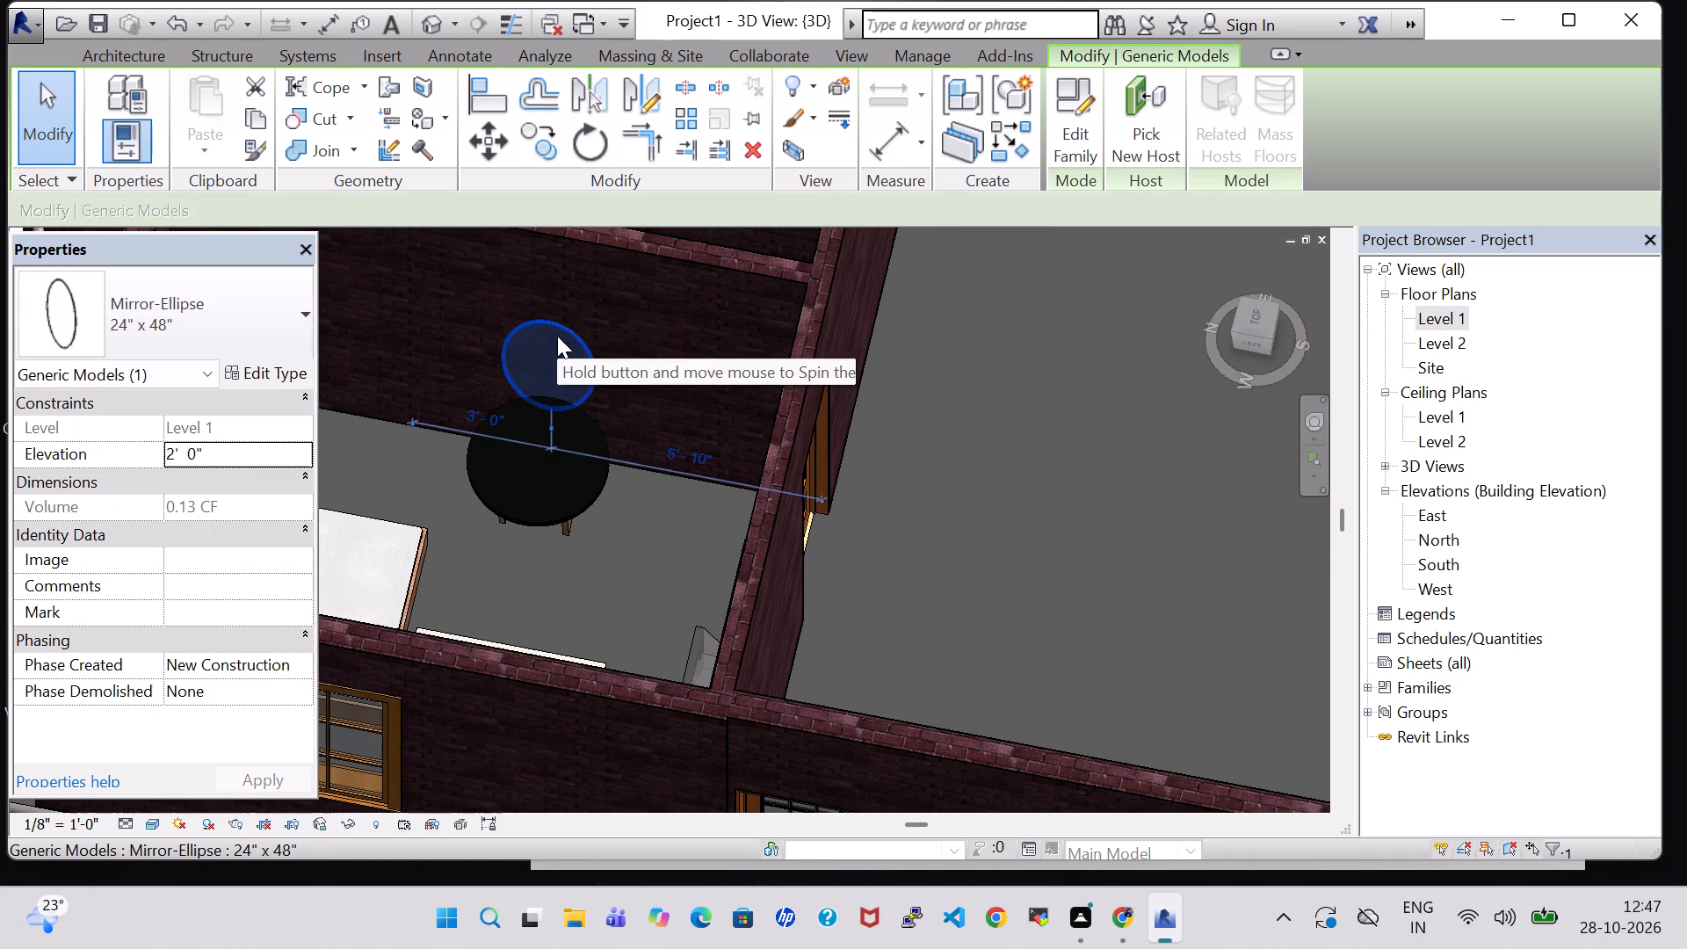
{"action": "key", "text": "Up"}
{"action": "key", "text": "Up"}
{"action": "key", "text": "Up"}
{"action": "key", "text": "Up"}
{"action": "key", "text": "Up"}
{"action": "key", "text": "Up"}
{"action": "key", "text": "Up"}
{"action": "key", "text": "Up"}
{"action": "key", "text": "Up"}
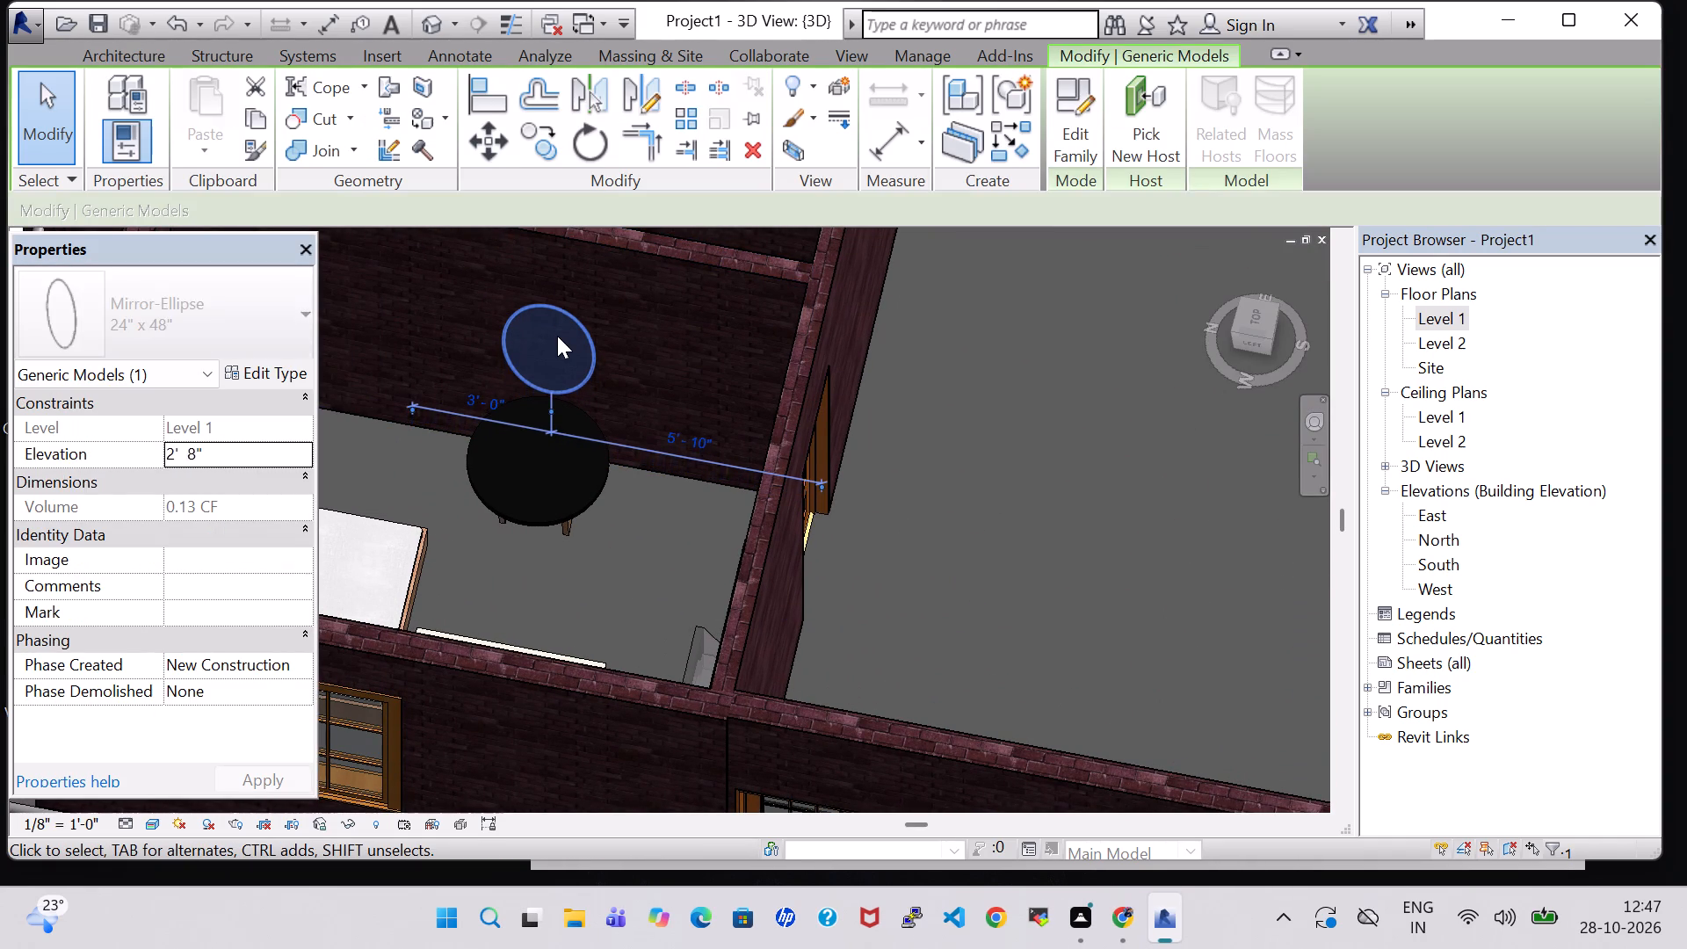
{"action": "key", "text": "Up"}
{"action": "key", "text": "Up"}
{"action": "key", "text": "Up"}
{"action": "key", "text": "Up"}
{"action": "key", "text": "Up"}
{"action": "key", "text": "Up"}
{"action": "key", "text": "Up"}
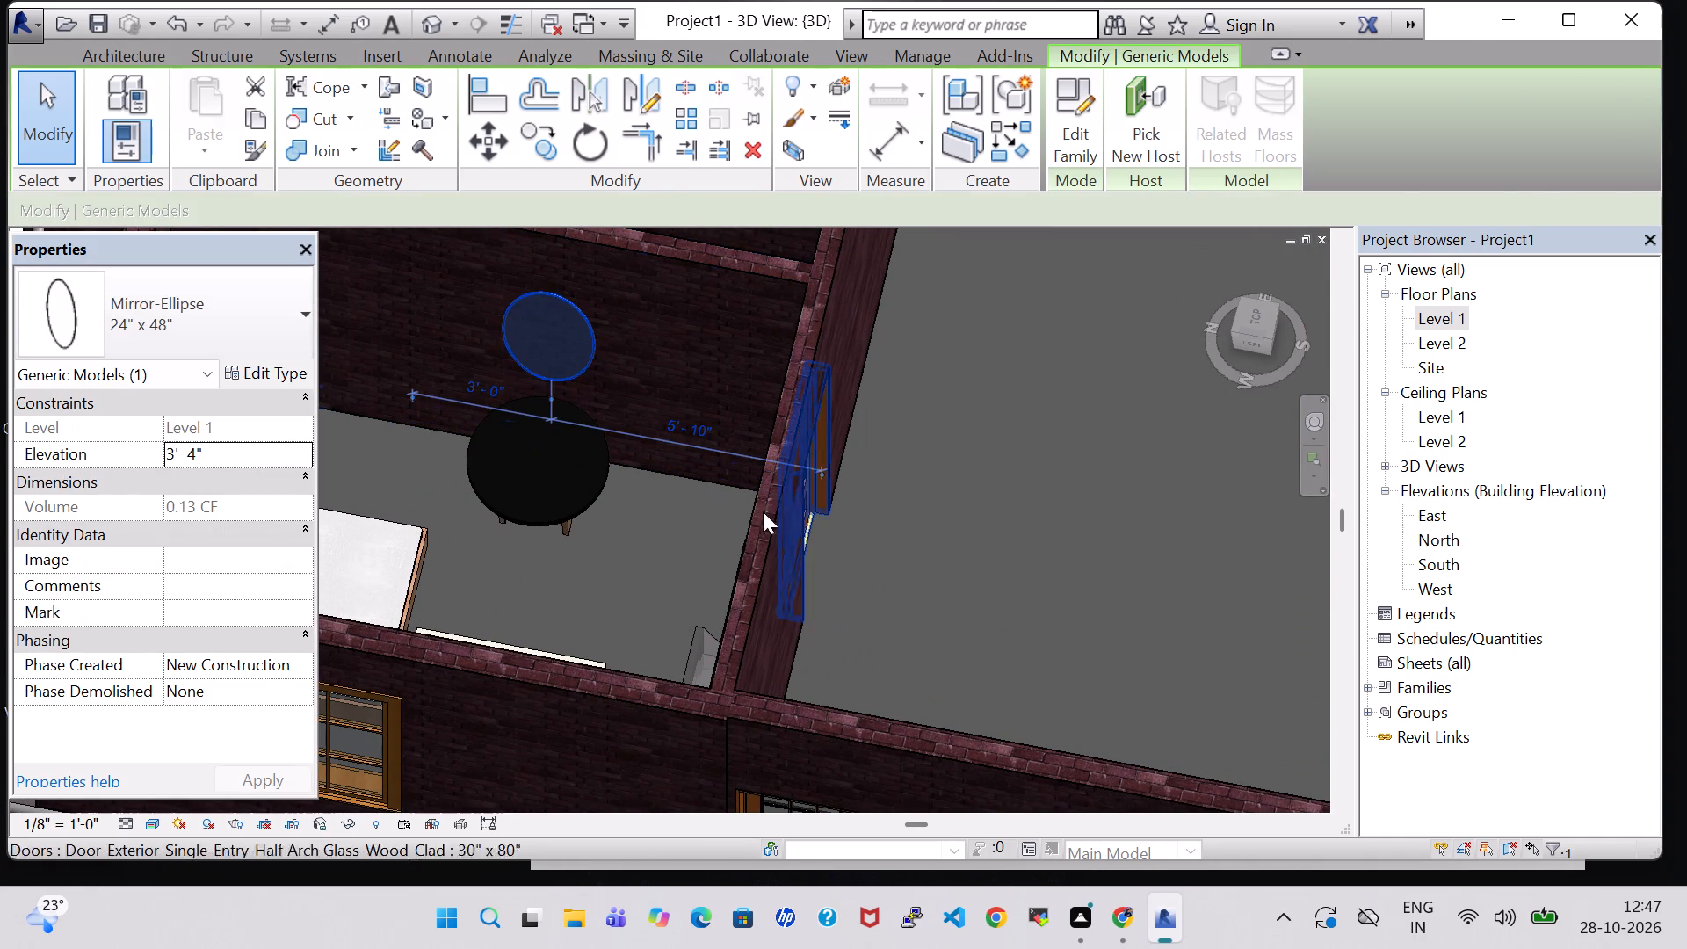
{"action": "left_click", "coordinate": [945, 553]}
In the Level 1 plan, nudge the round table slightly away from the mirror wall, about 8'-6" from the exterior side wall.
{"action": "double_click", "coordinate": [1444, 318]}
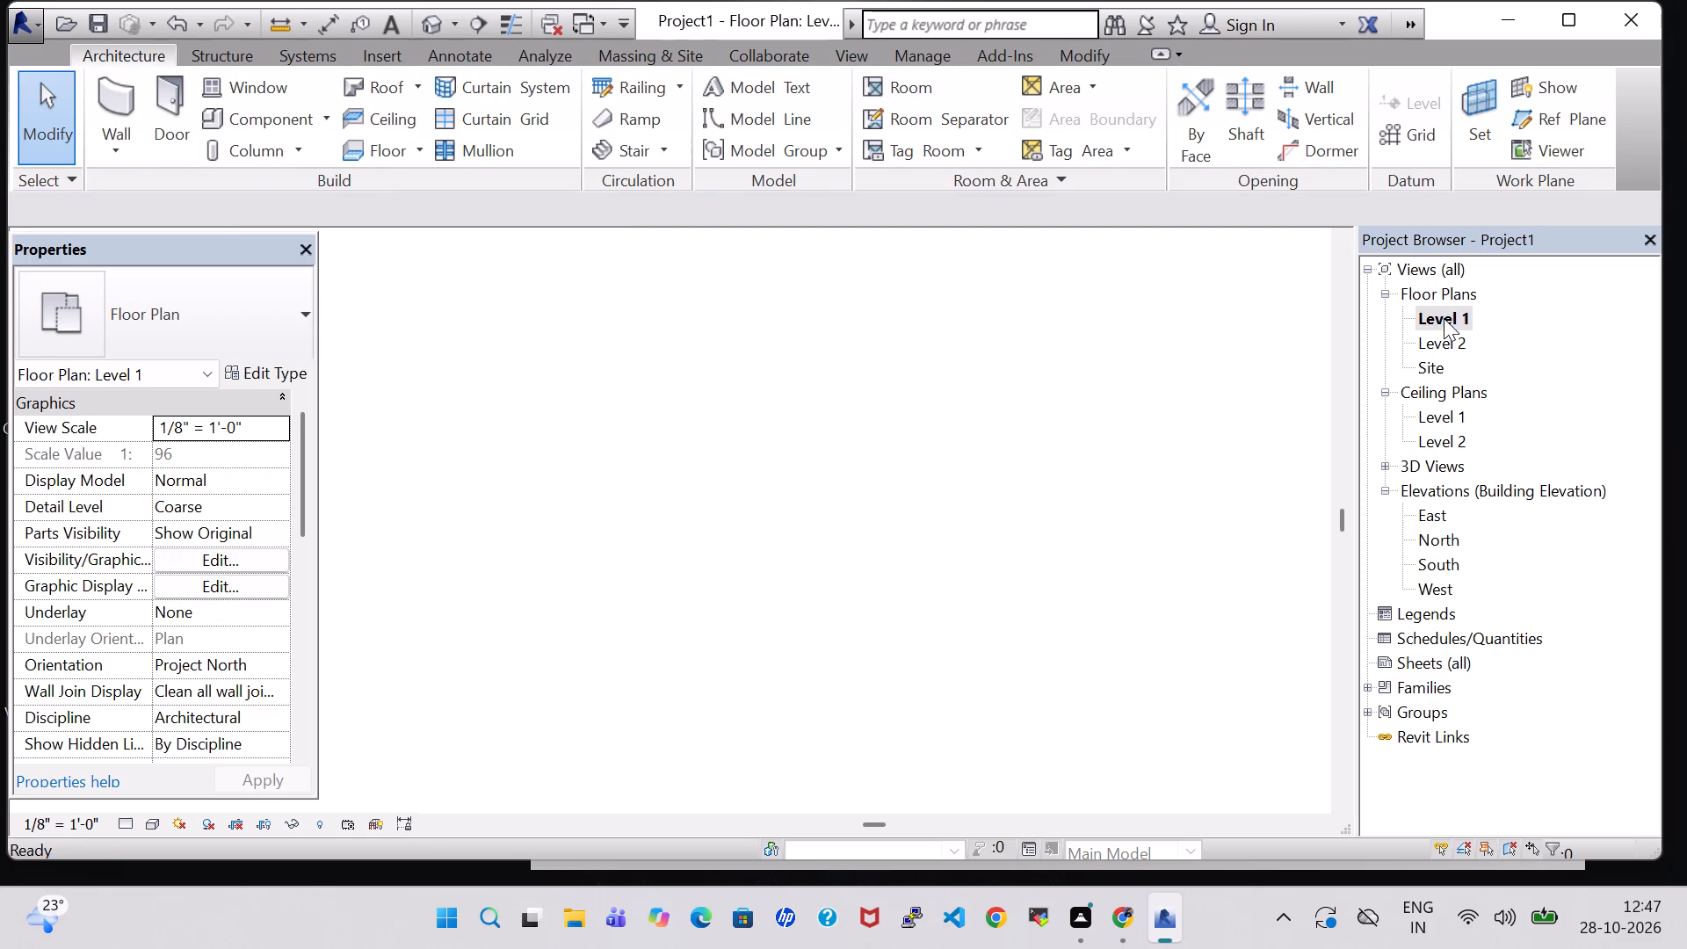
{"action": "scroll", "coordinate": [704, 467], "scroll_direction": "down", "scroll_amount": 8}
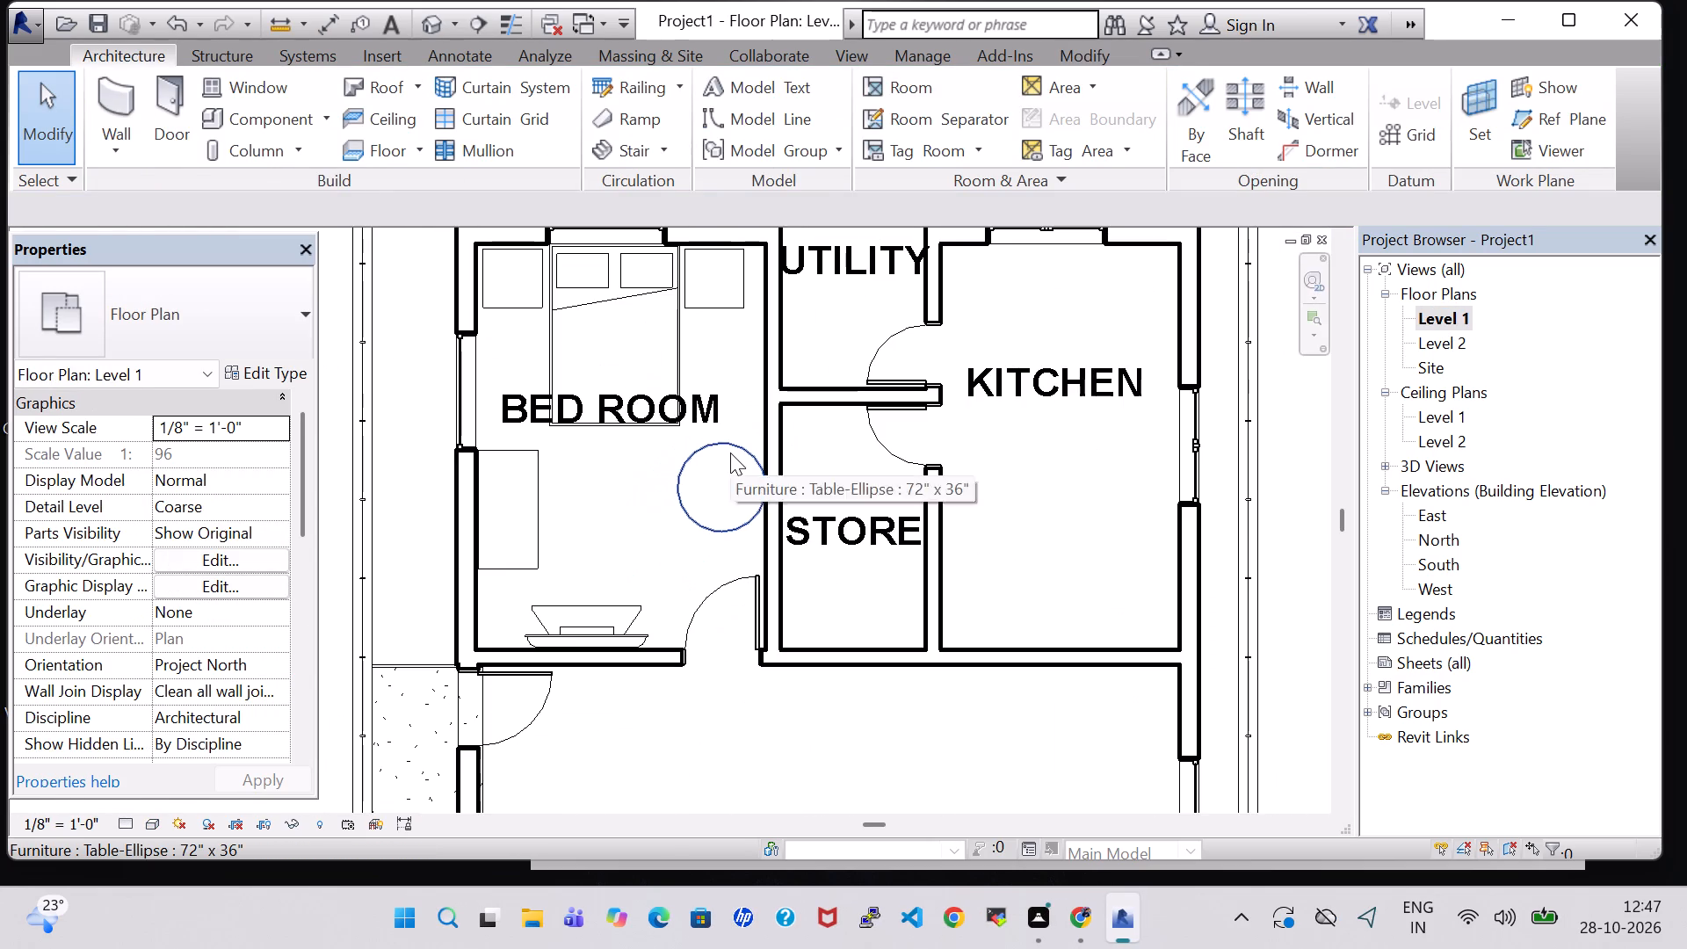
{"action": "left_click", "coordinate": [730, 453]}
{"action": "key", "text": "Left"}
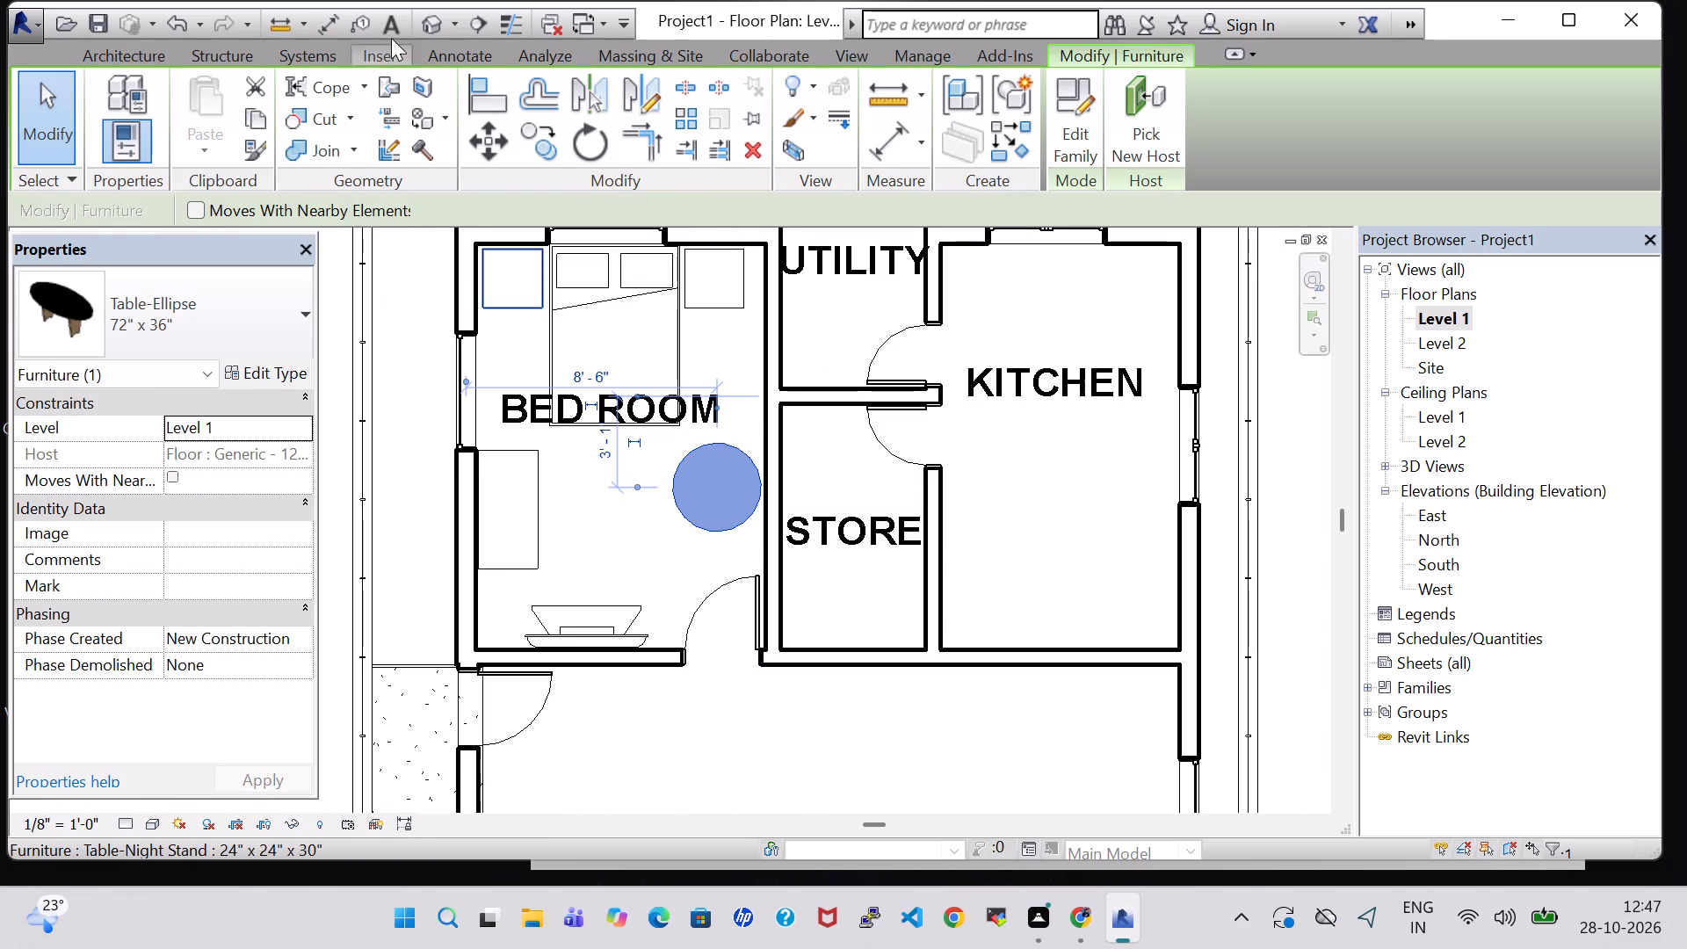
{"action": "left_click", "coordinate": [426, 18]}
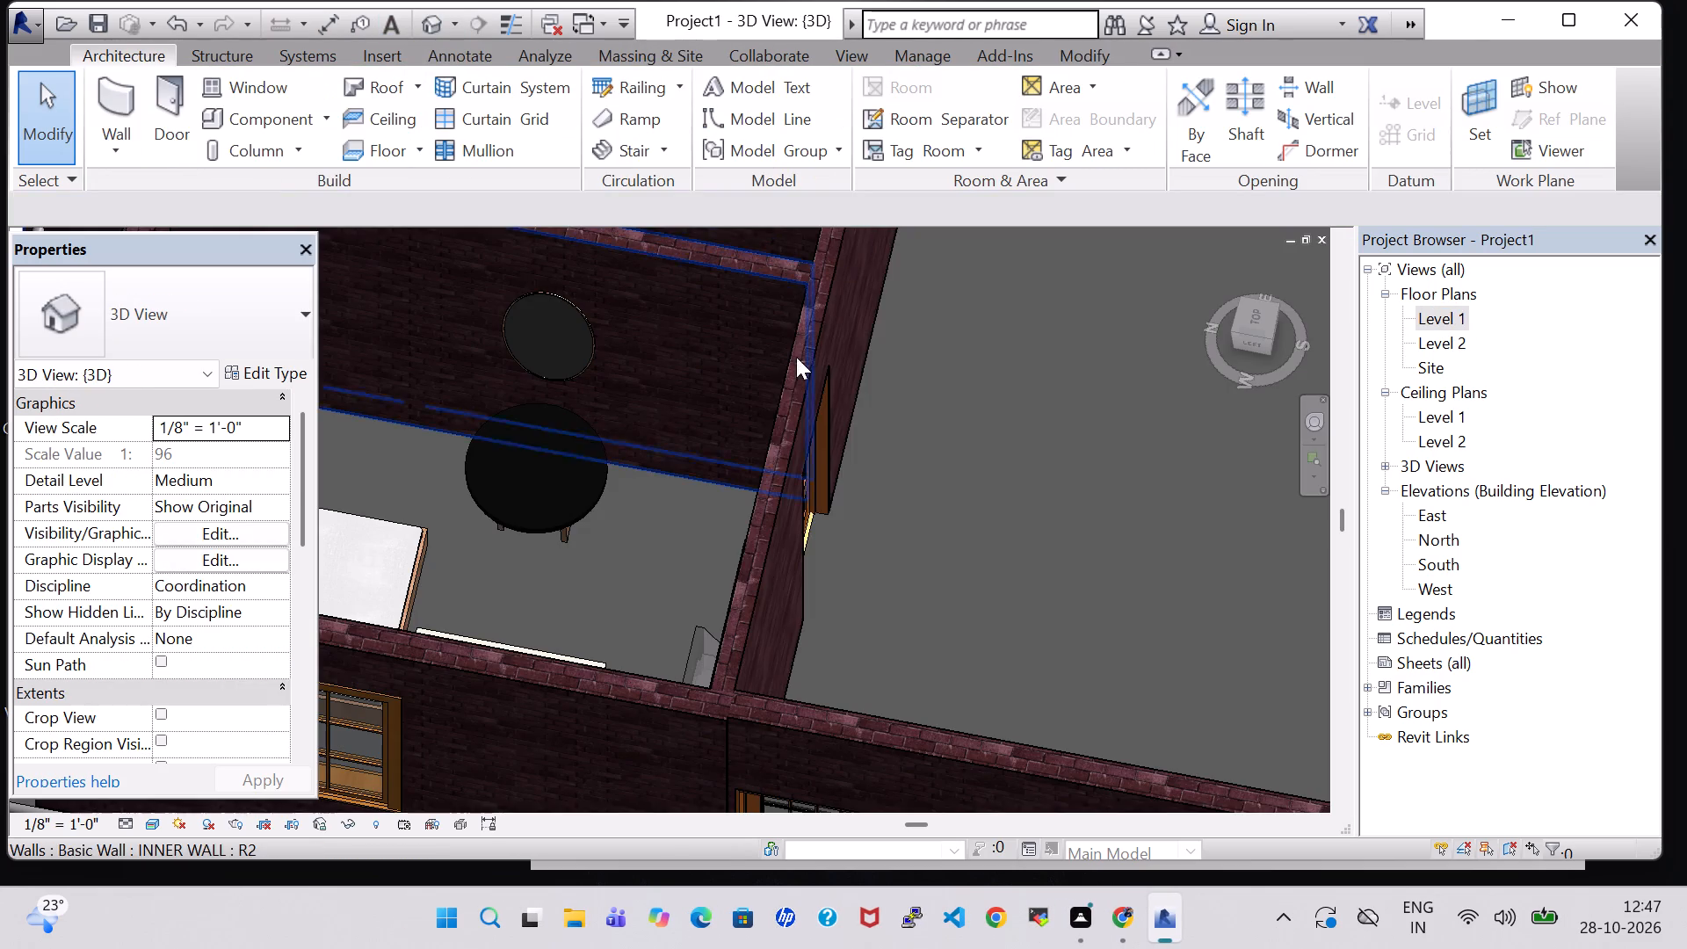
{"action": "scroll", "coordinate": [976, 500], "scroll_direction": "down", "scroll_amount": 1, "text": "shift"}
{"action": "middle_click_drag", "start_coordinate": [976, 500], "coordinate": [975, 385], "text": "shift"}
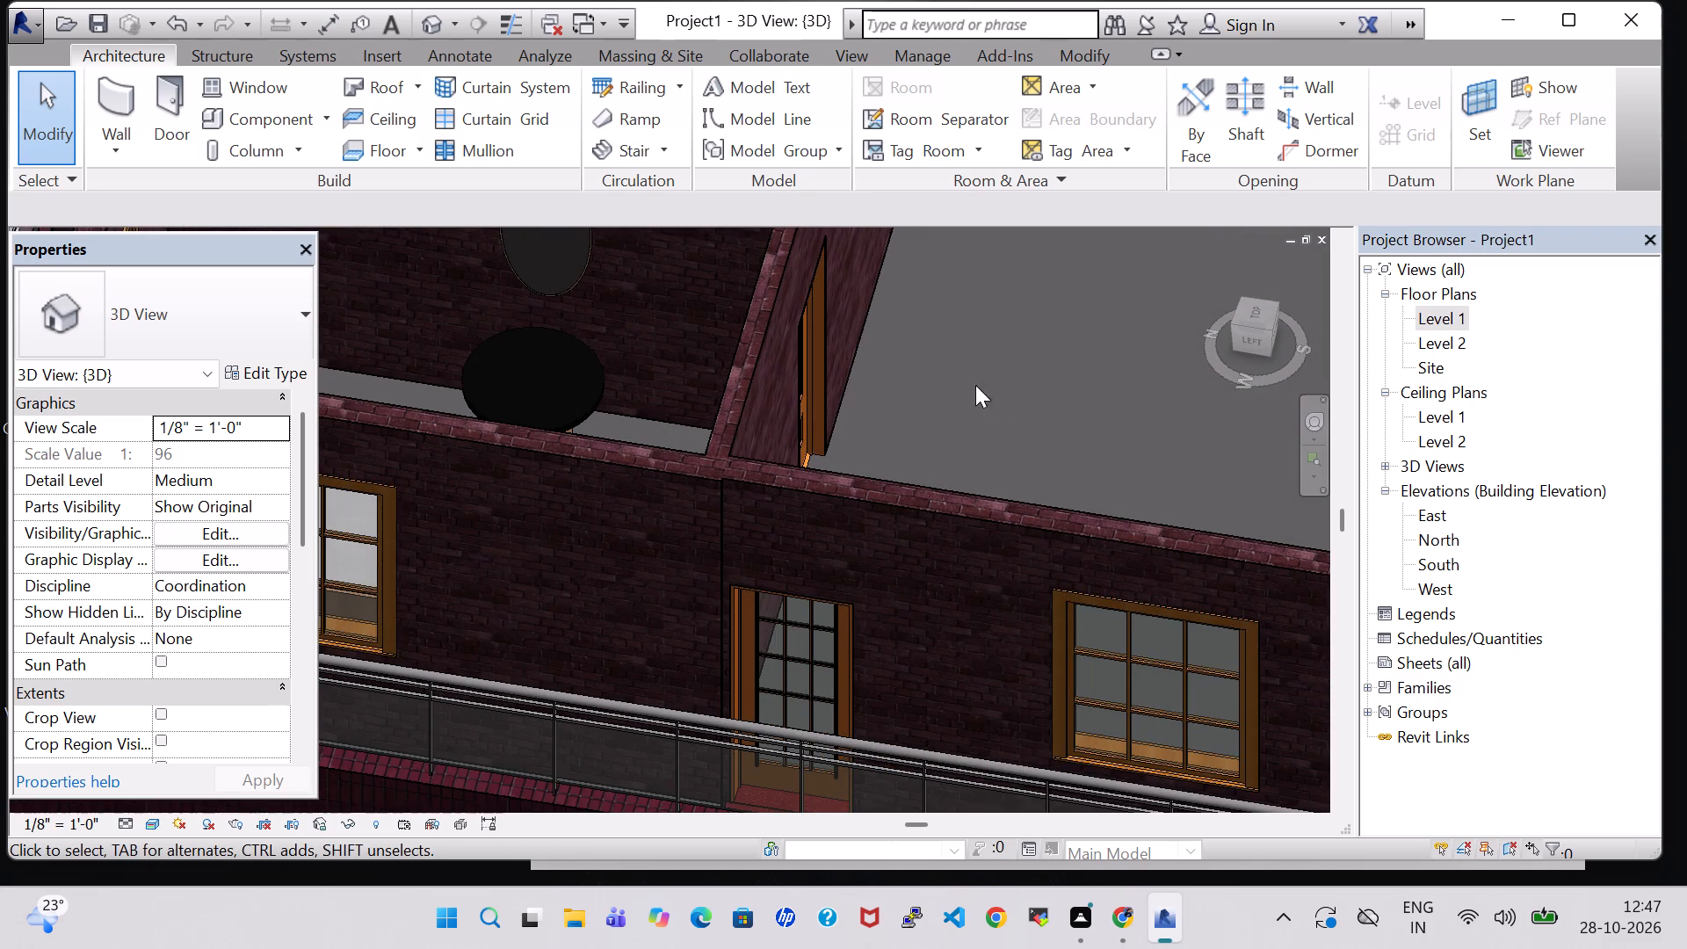
In the Level 1 plan, place a 24" x 48" Mirror-Ellipse on the exterior side wall of the bedroom beside A.Toilet, about 3'-4" from the stair-side wall.
{"action": "double_click", "coordinate": [1437, 321]}
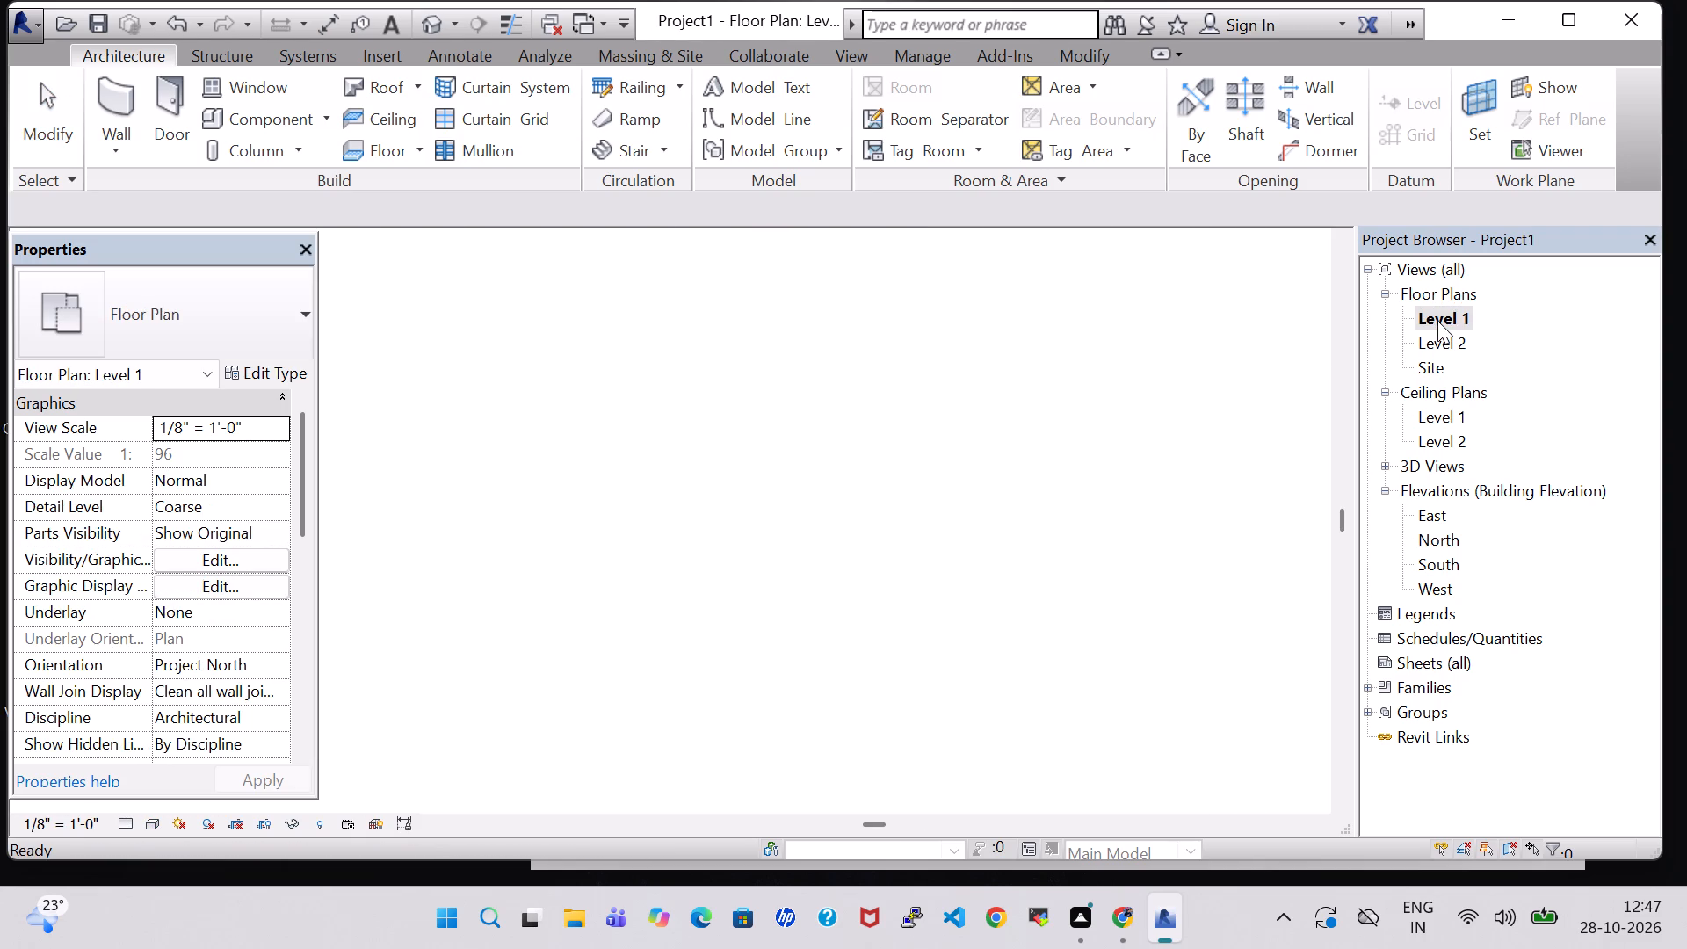
{"action": "scroll", "coordinate": [1111, 395], "scroll_direction": "down", "scroll_amount": 5}
{"action": "middle_click_drag", "start_coordinate": [1186, 420], "coordinate": [1079, 463]}
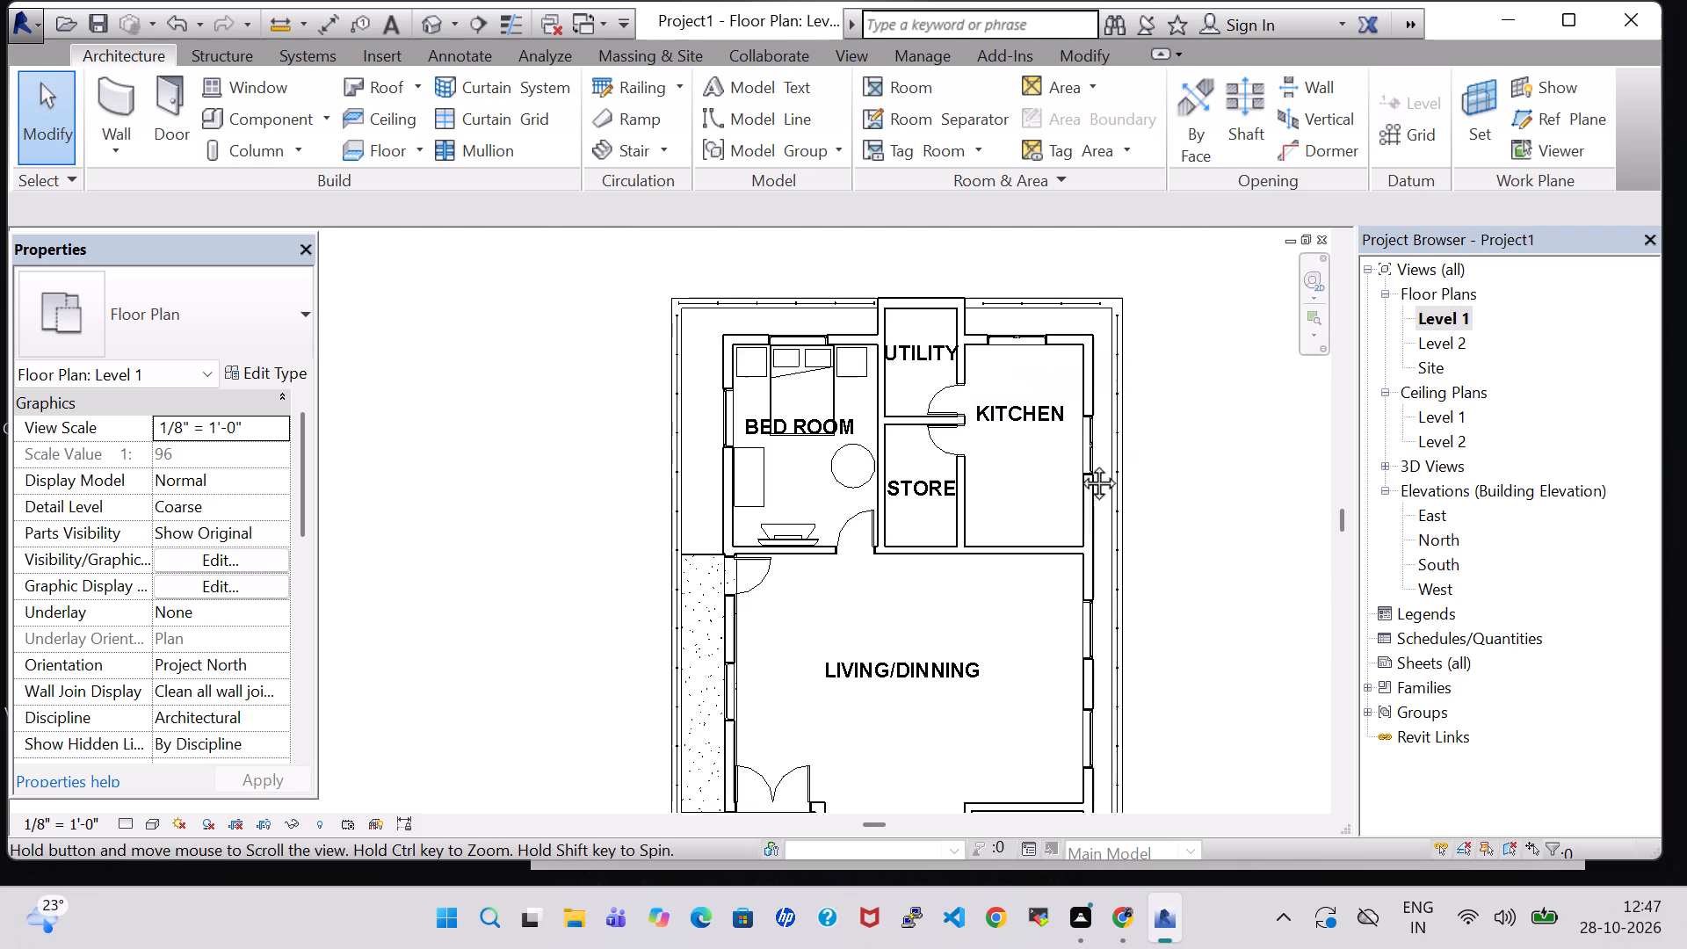
{"action": "middle_click_drag", "start_coordinate": [1079, 463], "coordinate": [1010, 494]}
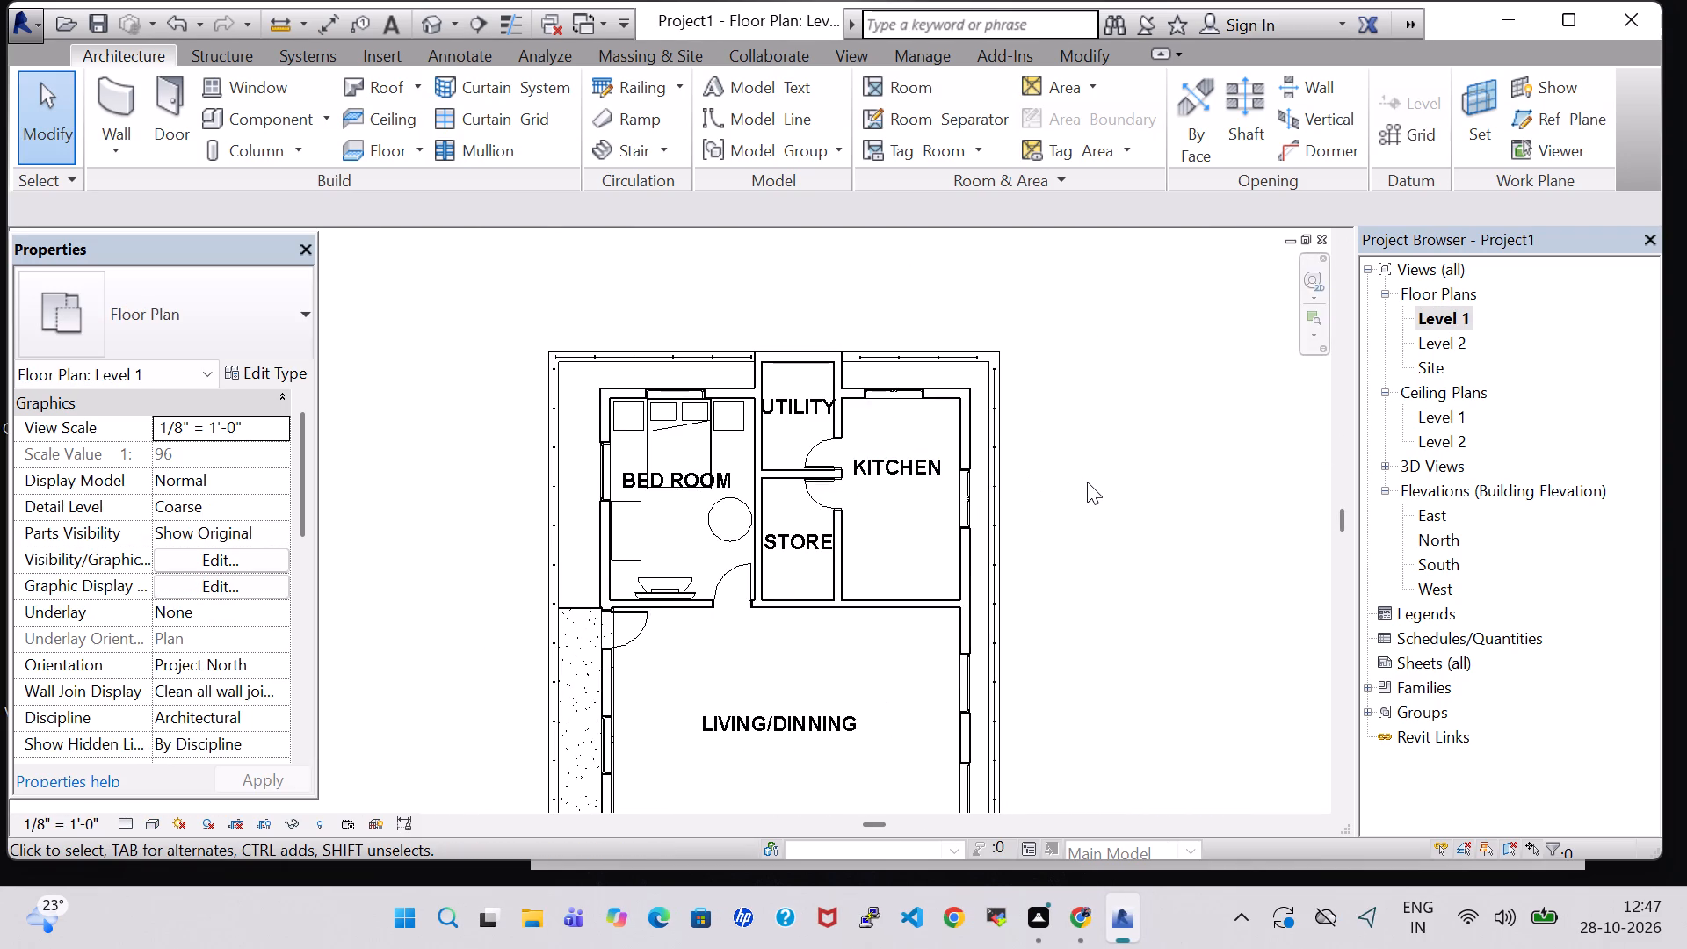
{"action": "middle_click_drag", "start_coordinate": [1095, 479], "coordinate": [1068, 366]}
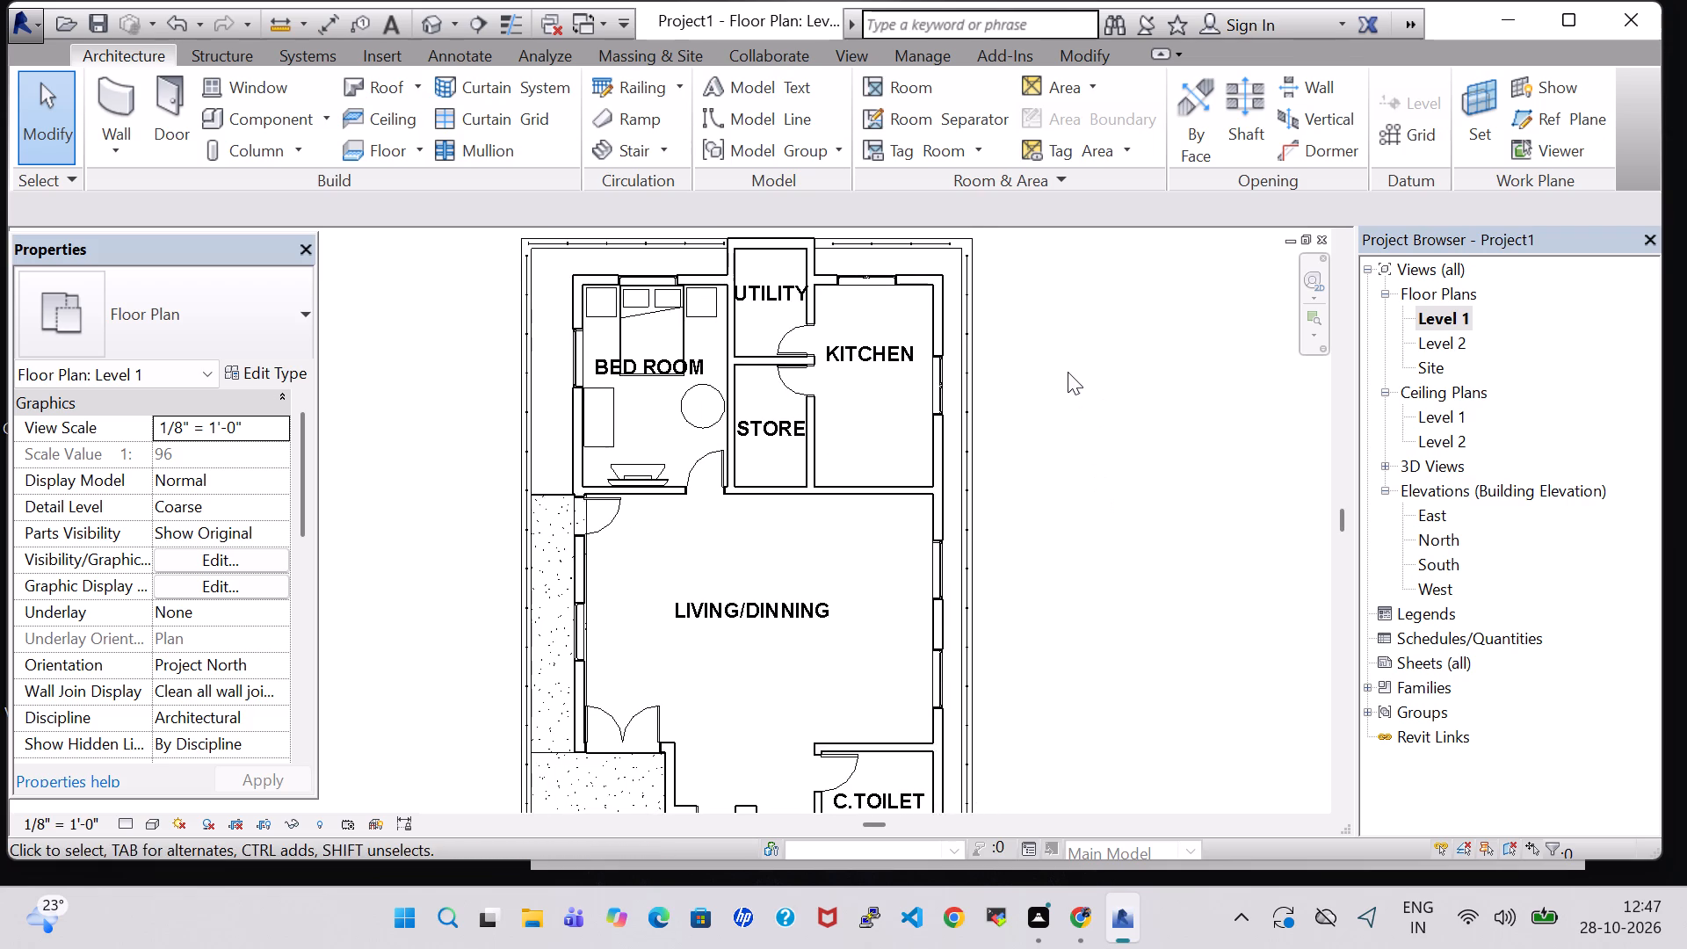
{"action": "middle_click_drag", "start_coordinate": [1068, 433], "coordinate": [1013, 256]}
{"action": "middle_click_drag", "start_coordinate": [1015, 484], "coordinate": [996, 351]}
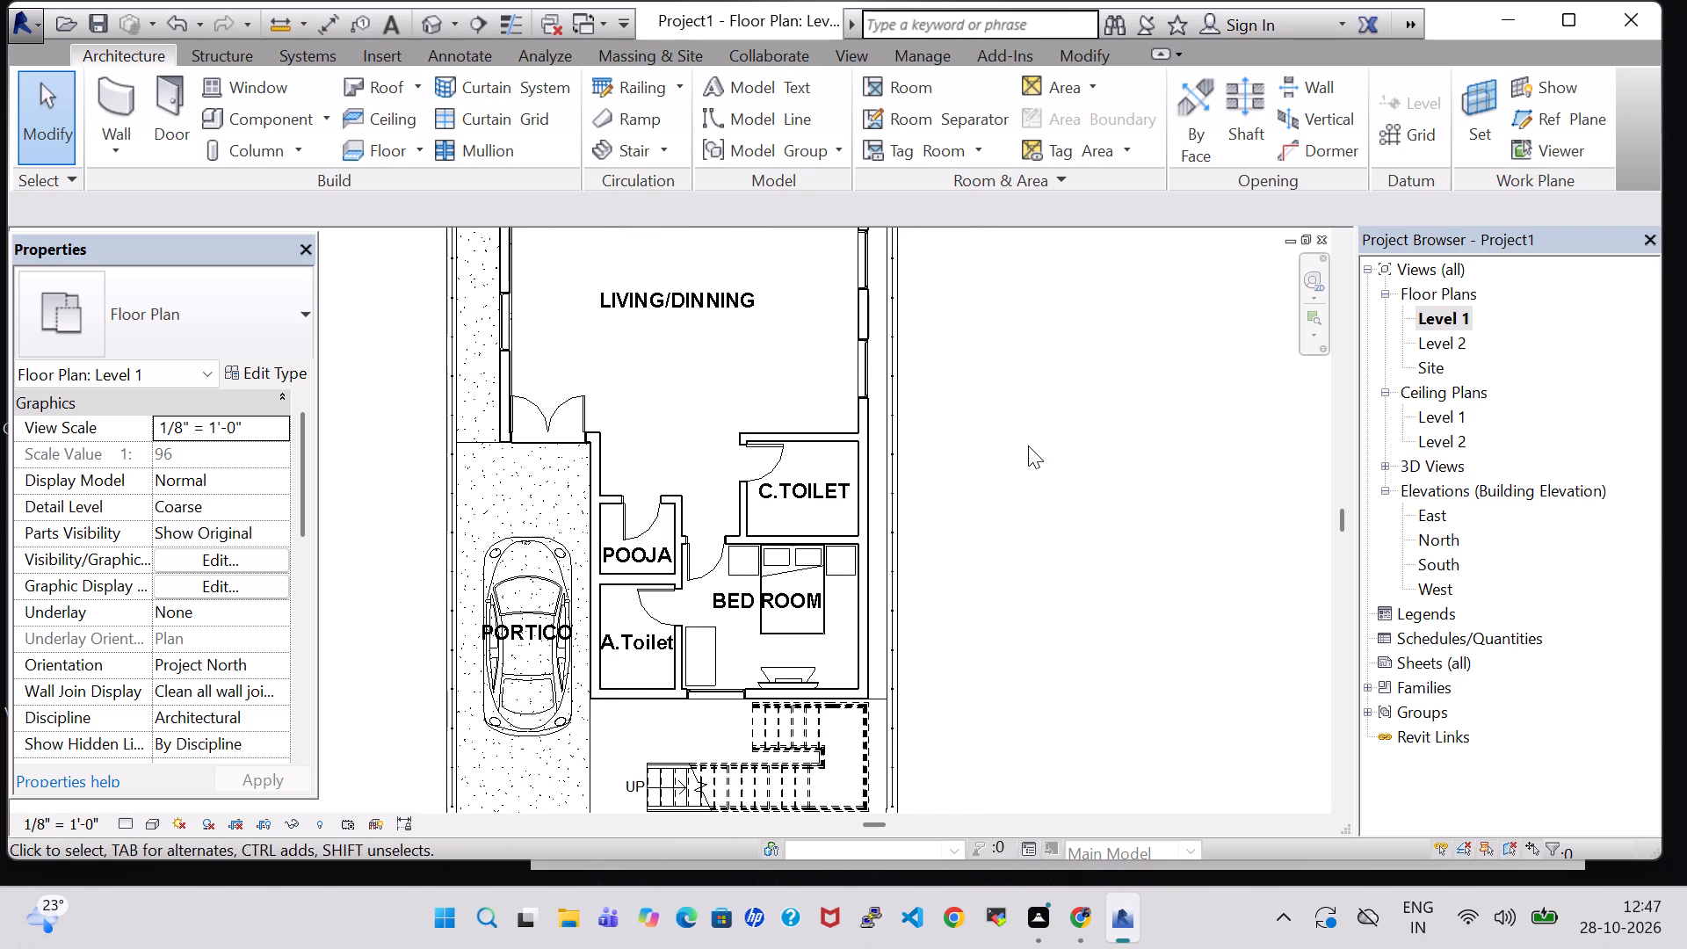
{"action": "middle_click_drag", "start_coordinate": [1046, 494], "coordinate": [1046, 431]}
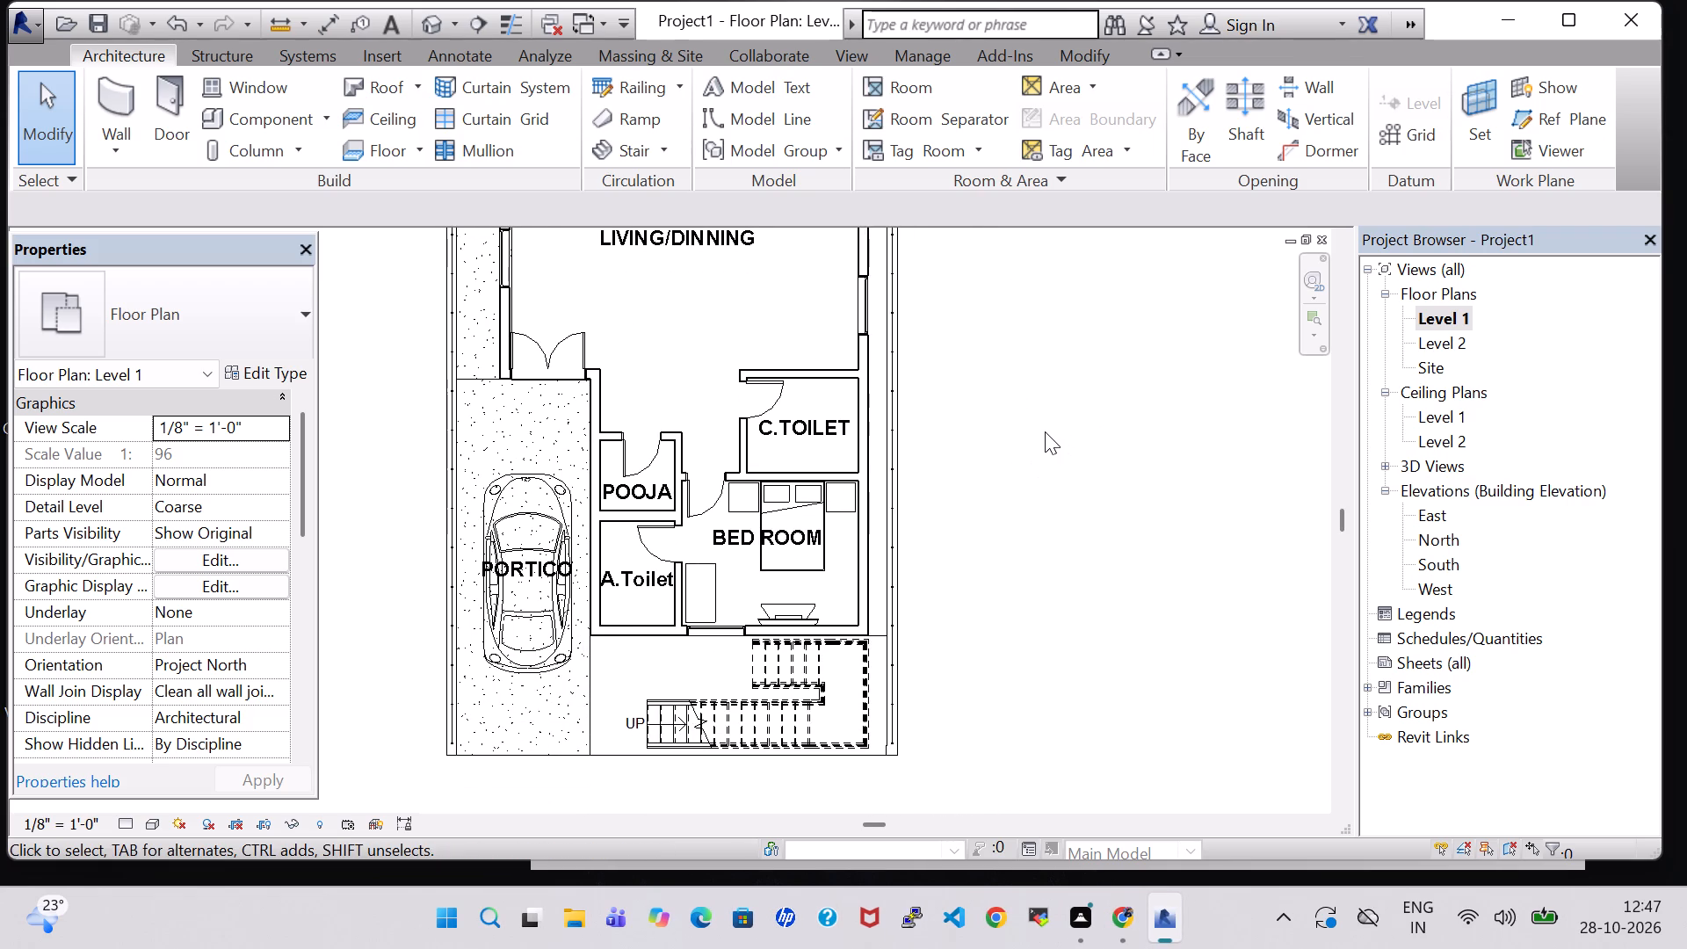
{"action": "left_click", "coordinate": [246, 115]}
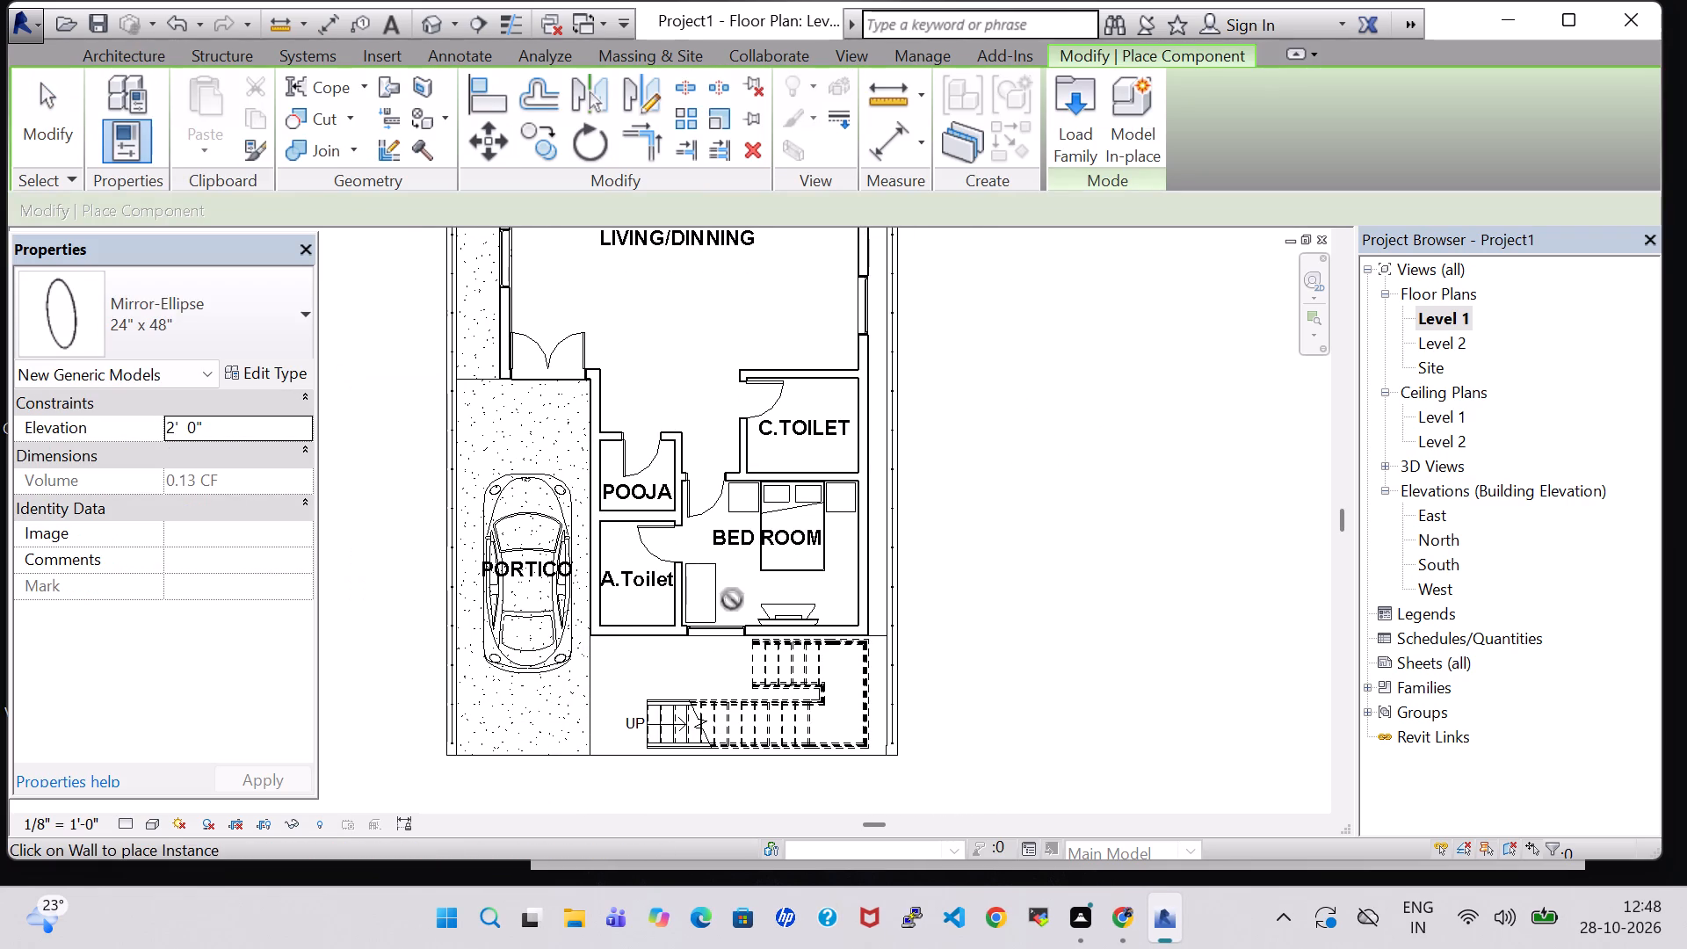
{"action": "scroll", "coordinate": [789, 605], "scroll_direction": "up", "scroll_amount": 10}
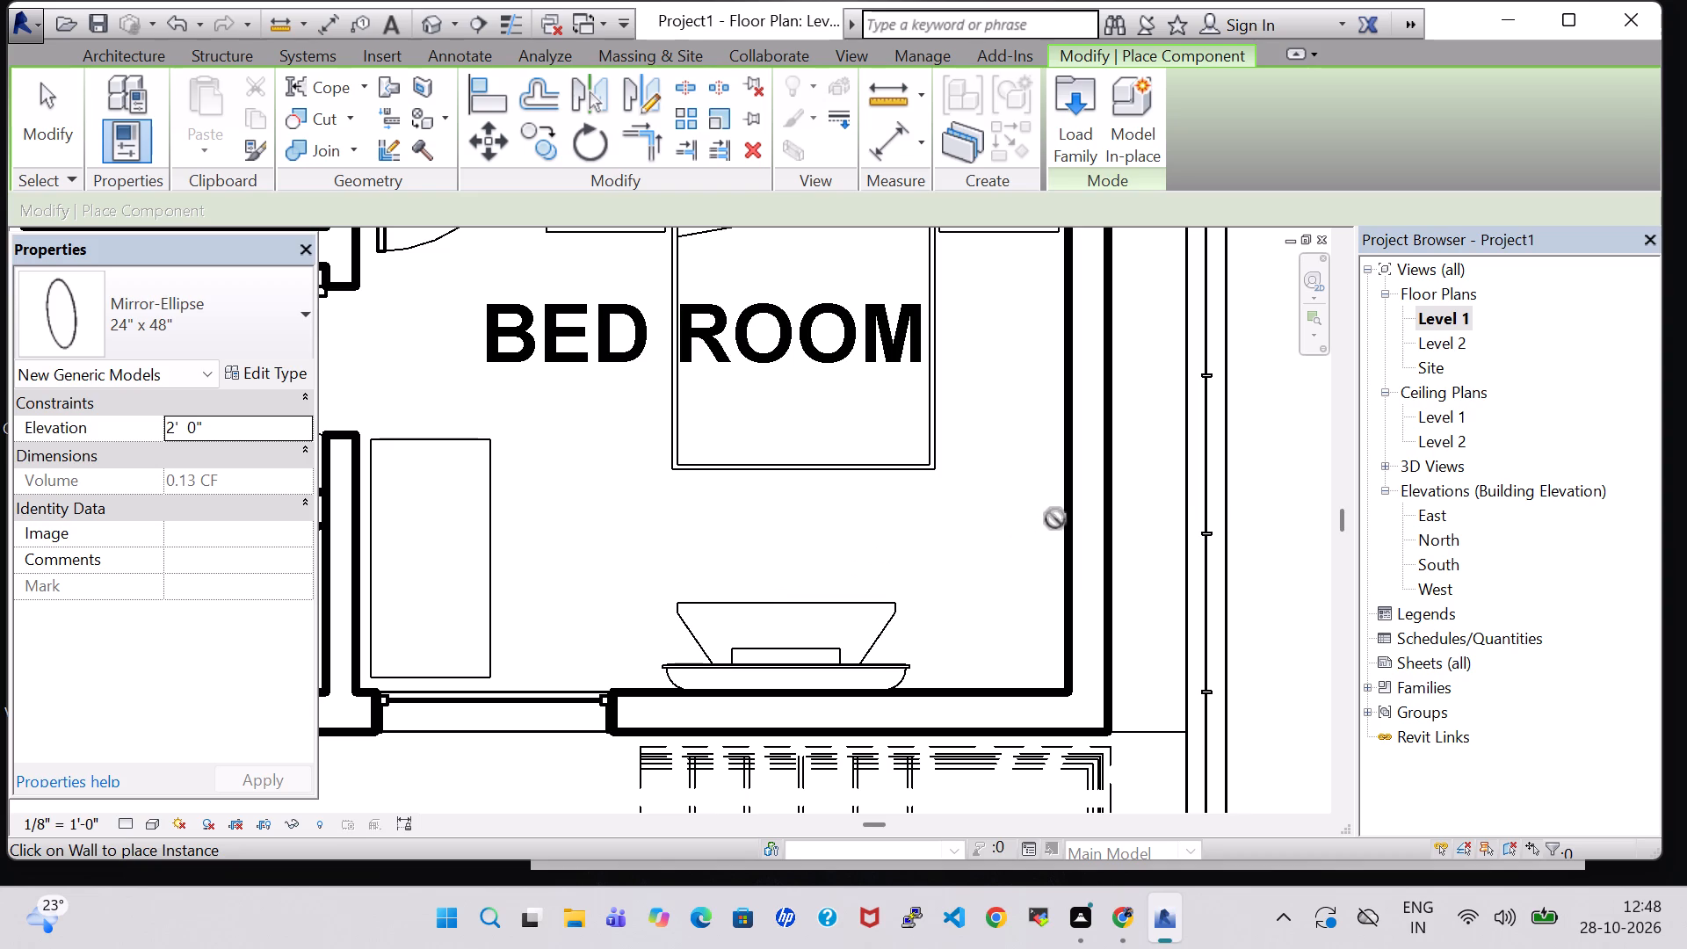
{"action": "left_click", "coordinate": [1059, 533]}
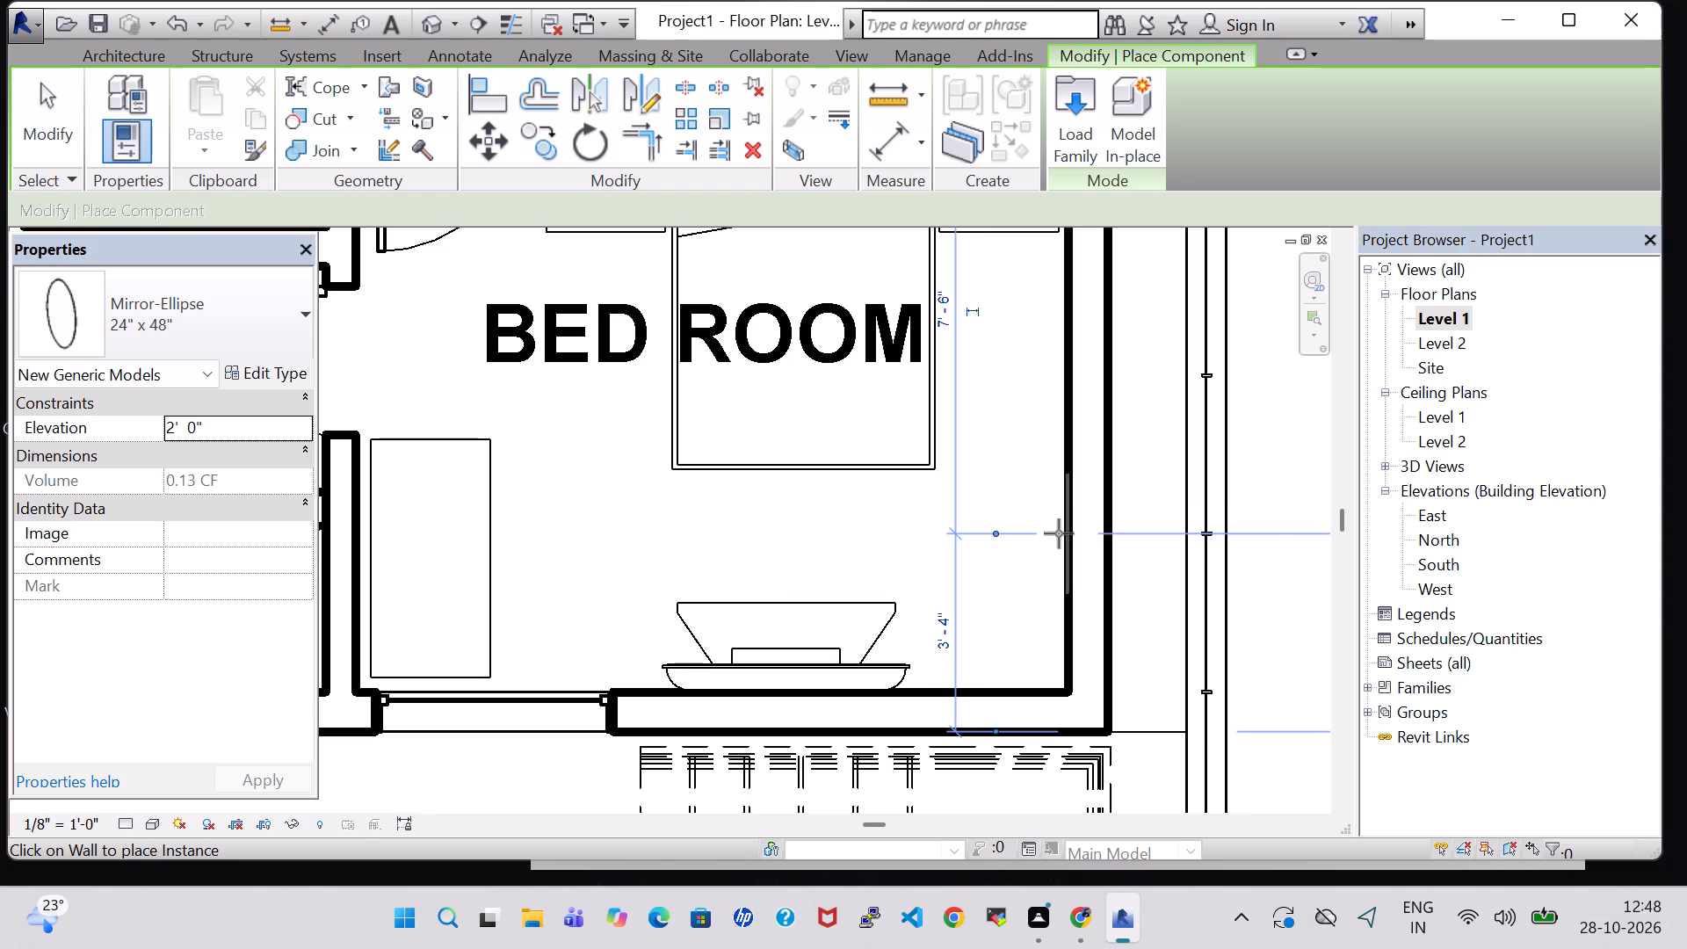
{"action": "key", "text": "Escape"}
{"action": "key", "text": "Escape"}
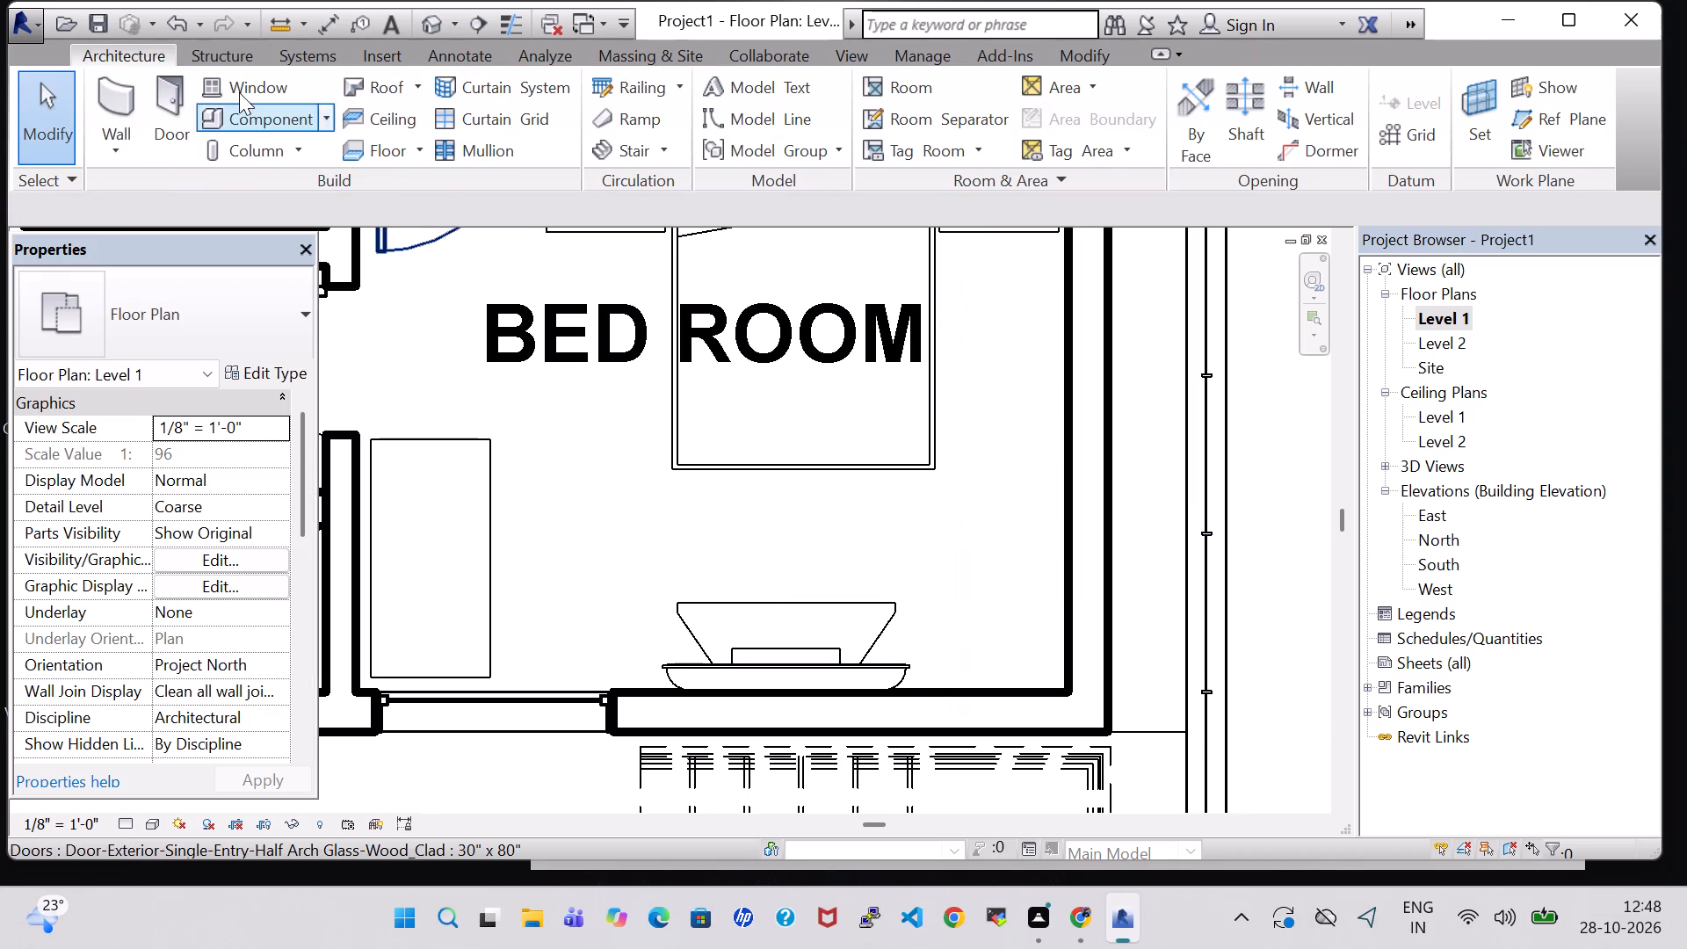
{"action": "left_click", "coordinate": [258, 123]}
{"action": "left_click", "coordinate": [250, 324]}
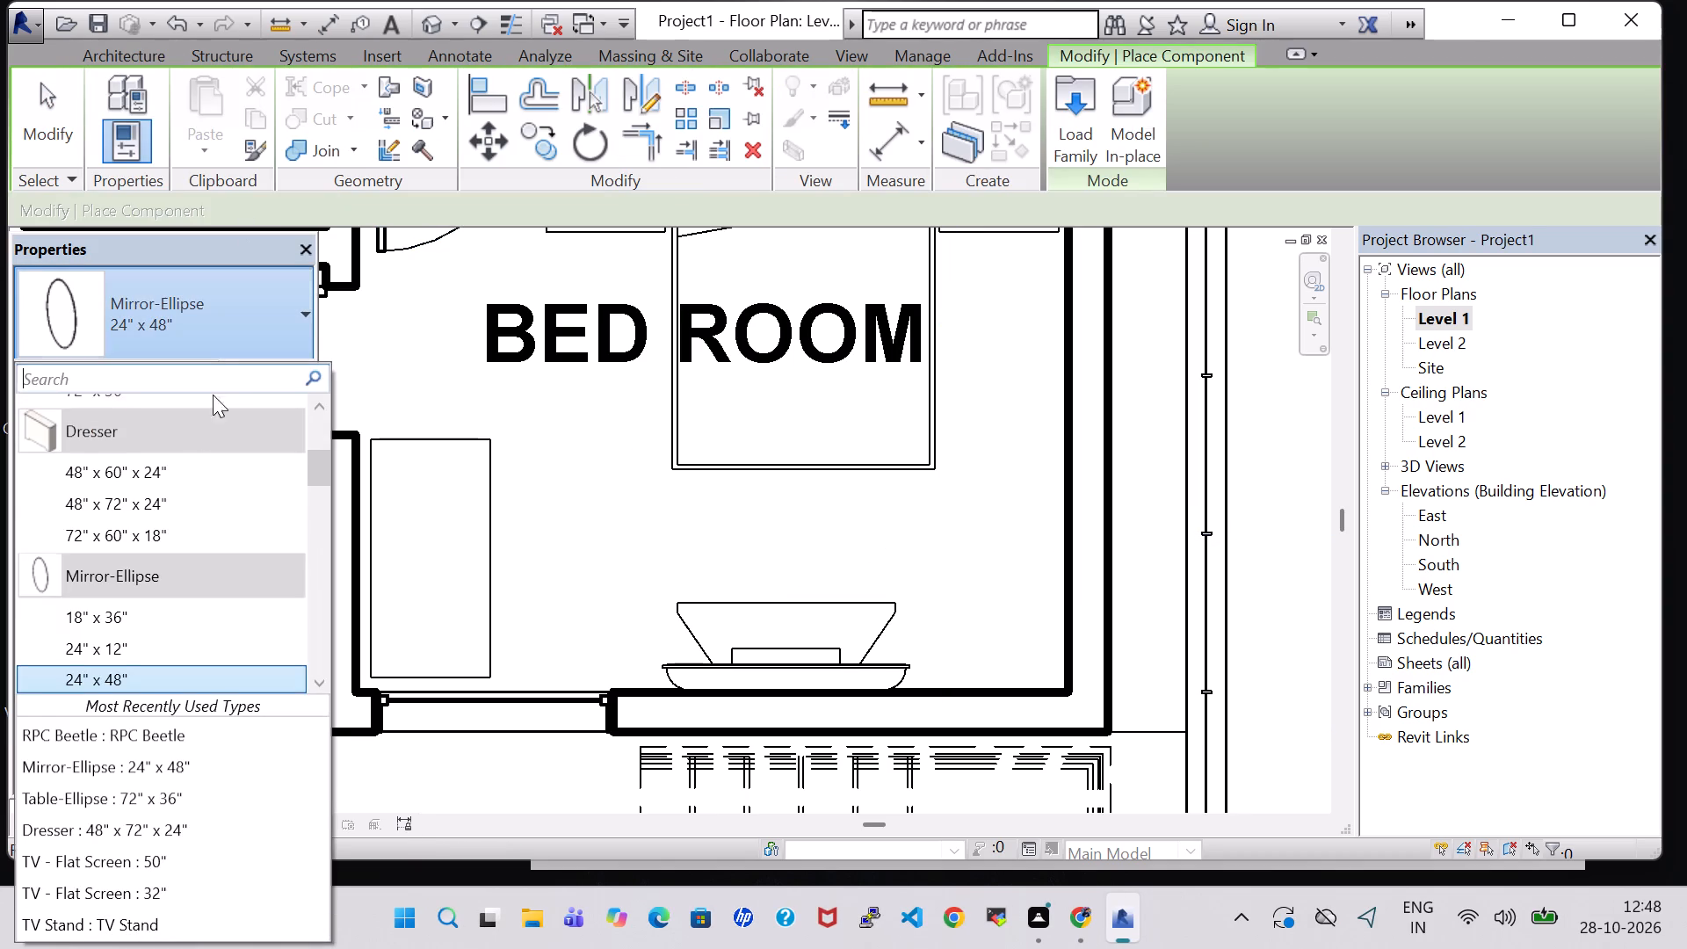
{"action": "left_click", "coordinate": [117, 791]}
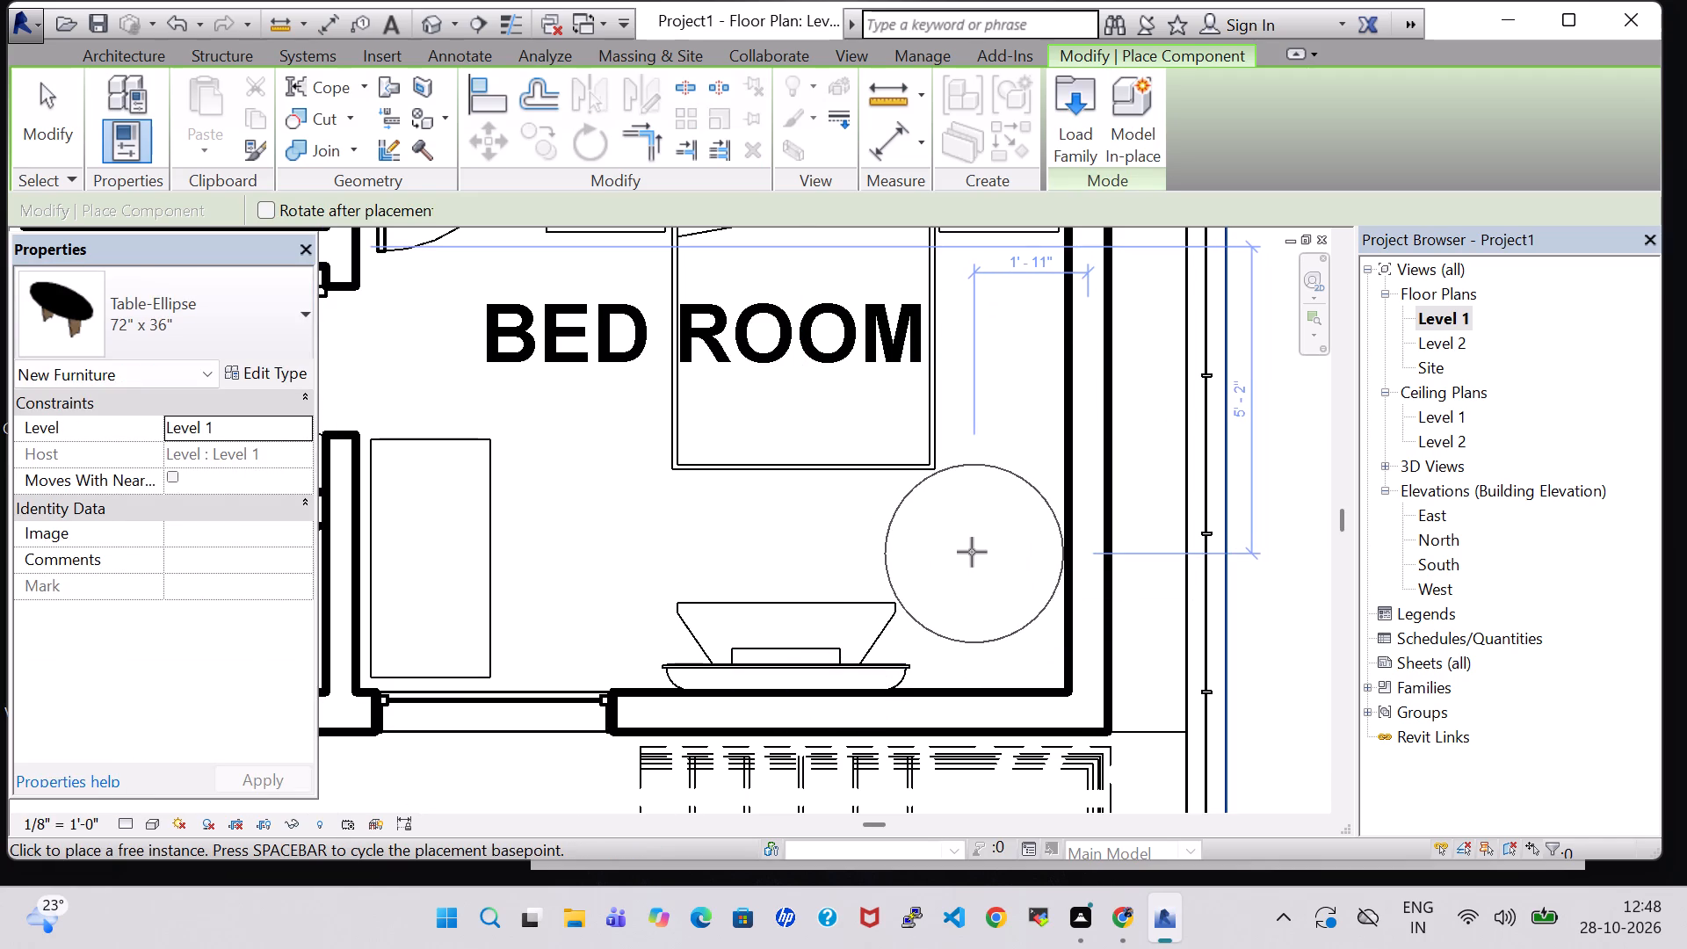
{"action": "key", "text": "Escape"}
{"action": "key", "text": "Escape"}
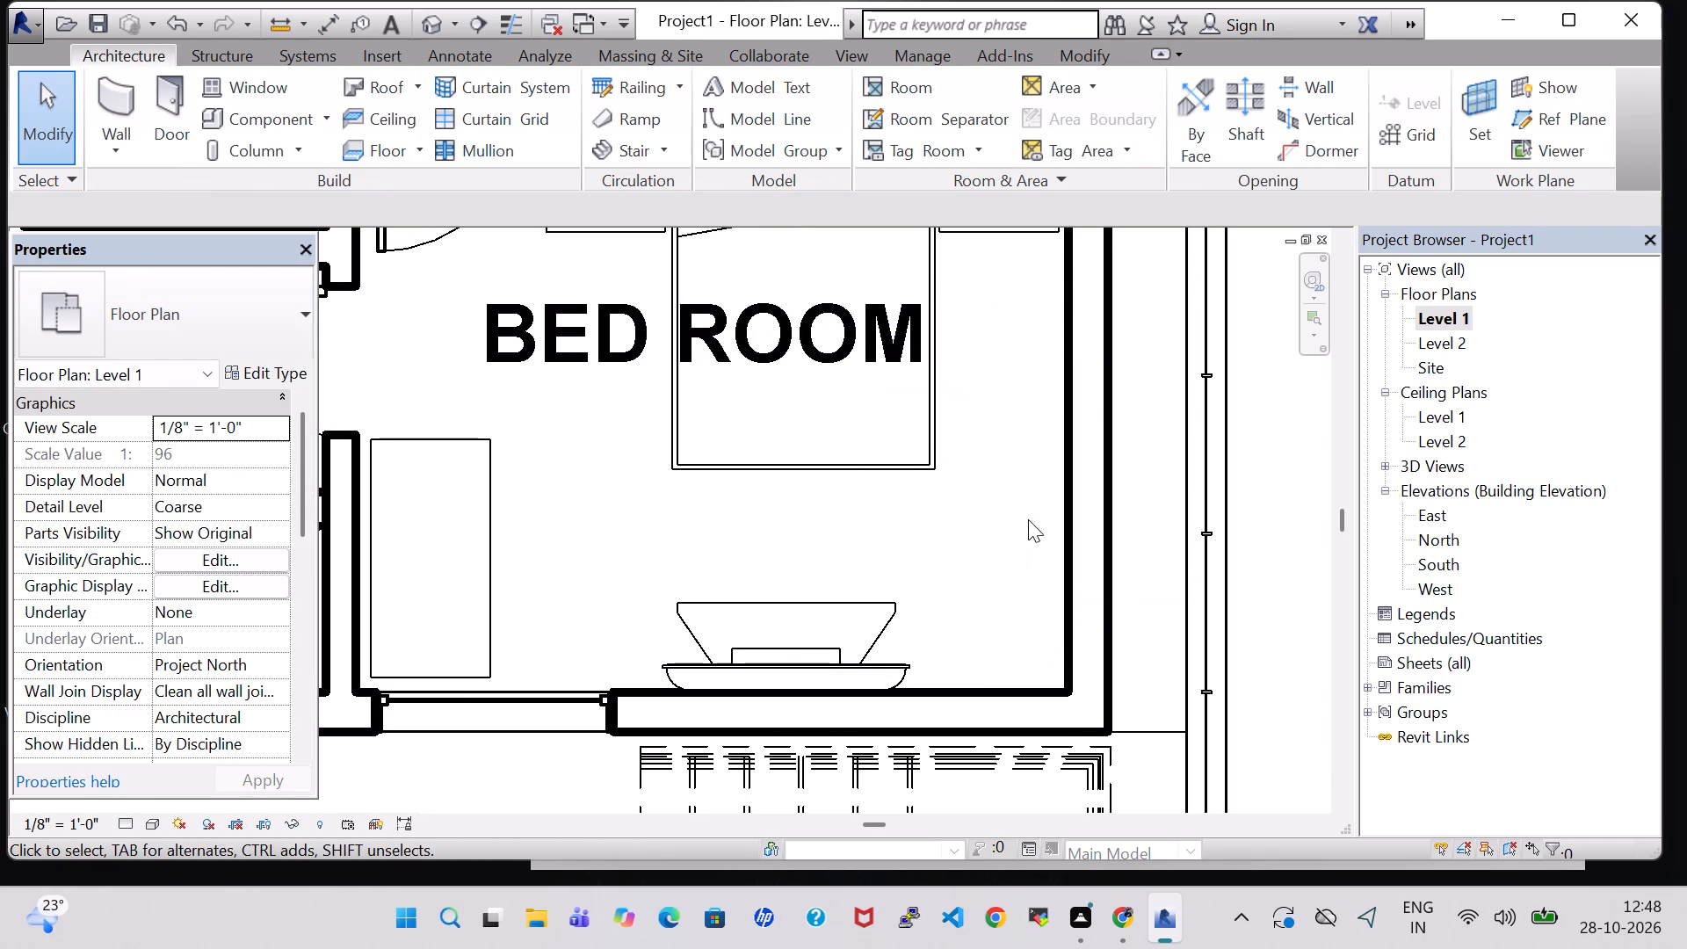
Move the new mirror along its wall toward the C.Toilet side, about 3'-1" from the wall behind the bed.
{"action": "left_click", "coordinate": [999, 550]}
{"action": "scroll", "coordinate": [999, 550], "scroll_direction": "up", "scroll_amount": 4}
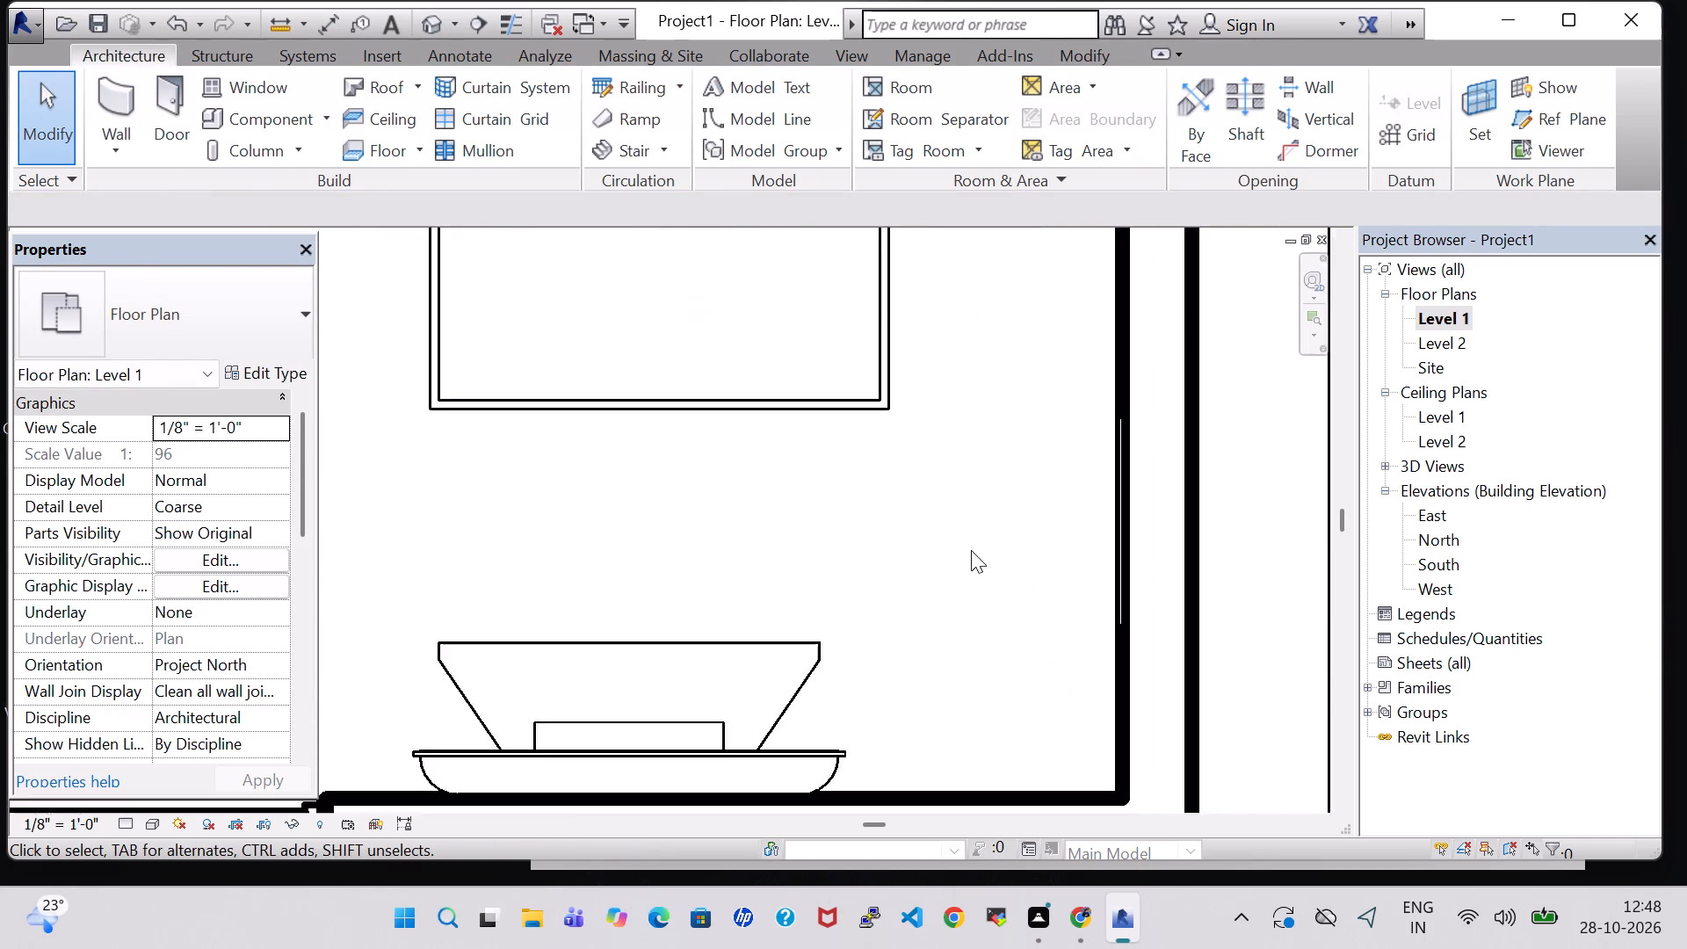
{"action": "left_click", "coordinate": [1116, 518]}
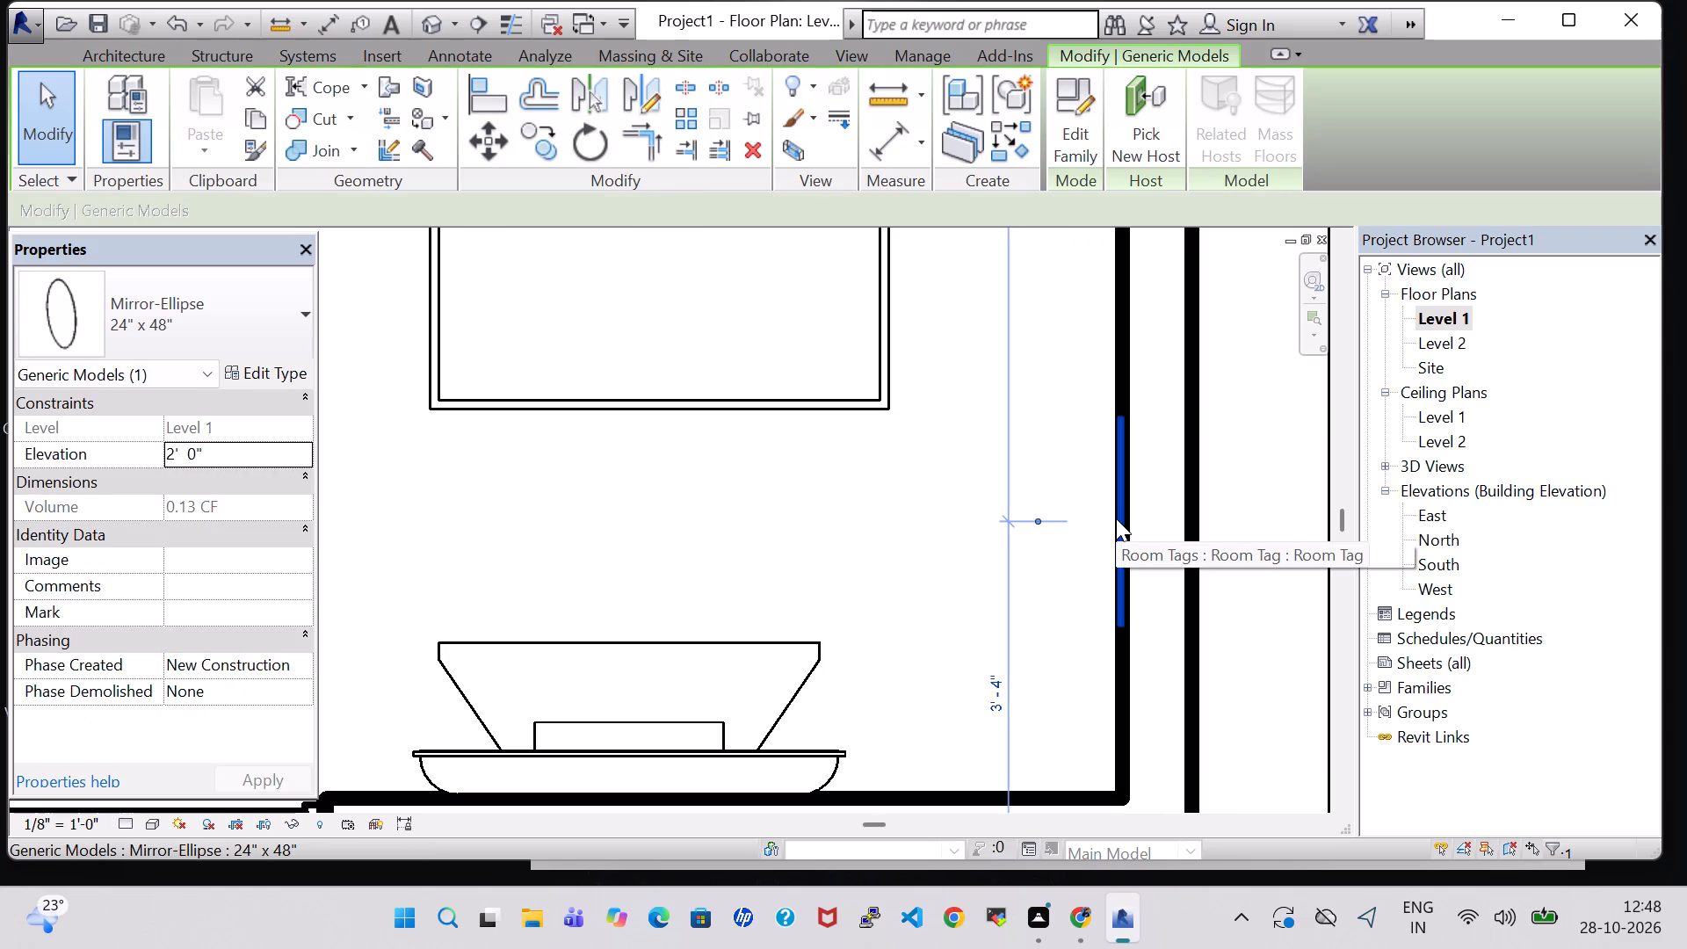
{"action": "key", "text": "Up"}
{"action": "key", "text": "Up"}
{"action": "key", "text": "Up"}
{"action": "key", "text": "Up"}
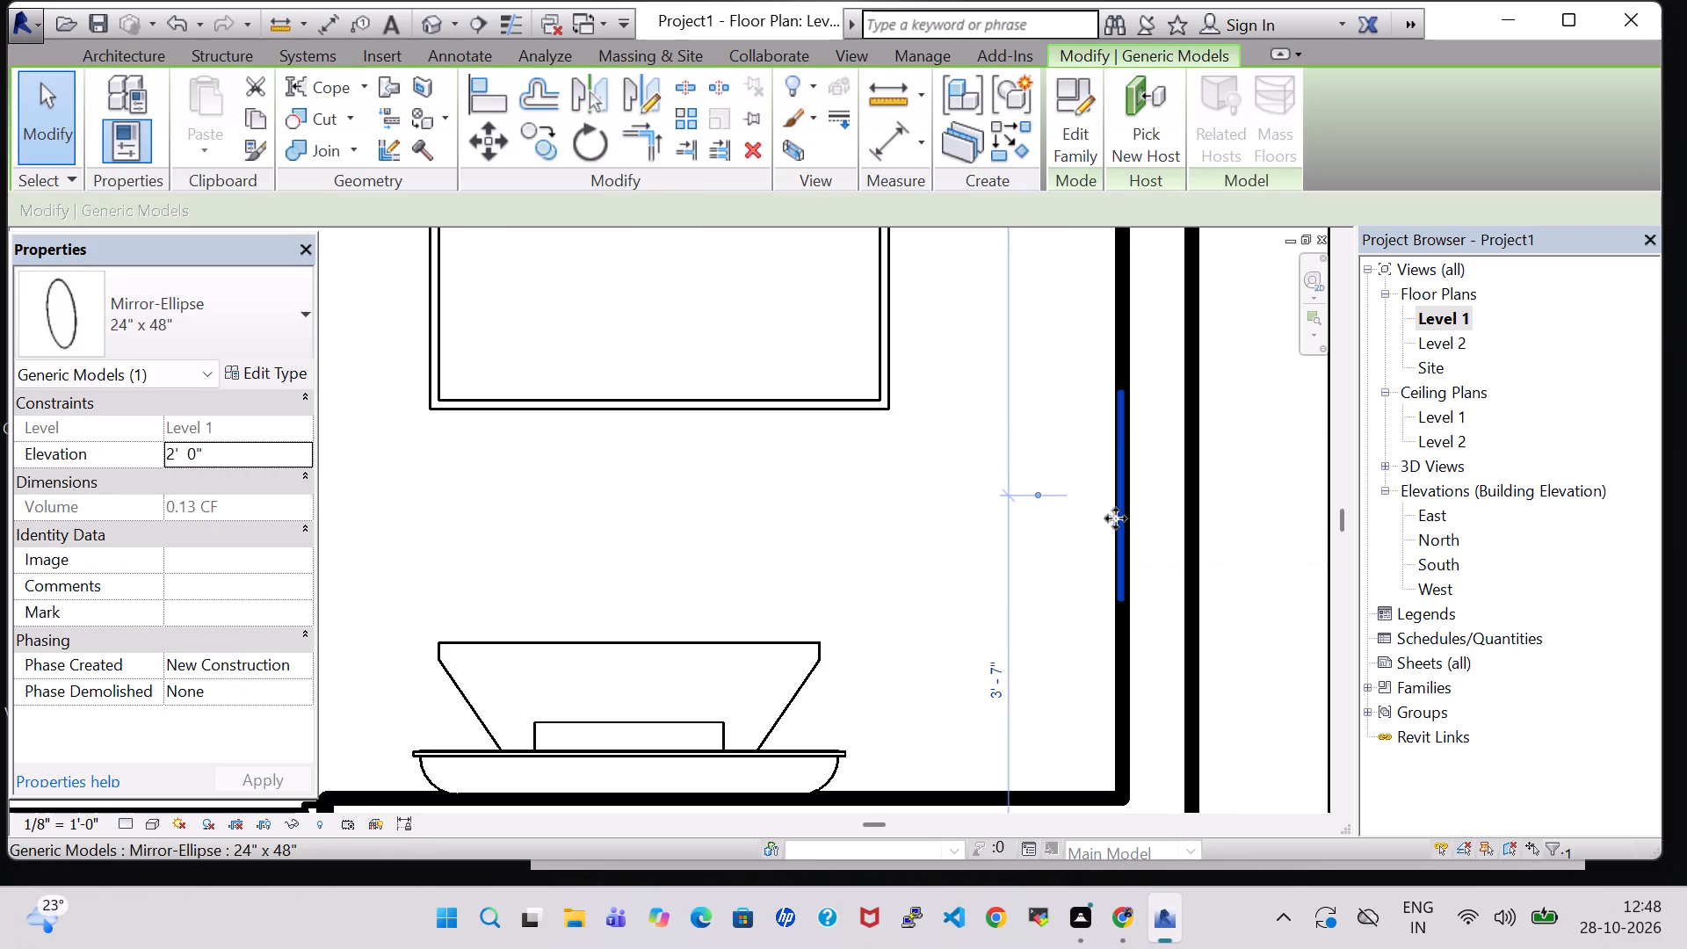
{"action": "left_click_drag", "start_coordinate": [1119, 518], "coordinate": [1114, 320]}
{"action": "scroll", "coordinate": [1114, 320], "scroll_direction": "down", "scroll_amount": 2}
{"action": "middle_click_drag", "start_coordinate": [1067, 330], "coordinate": [1029, 756]}
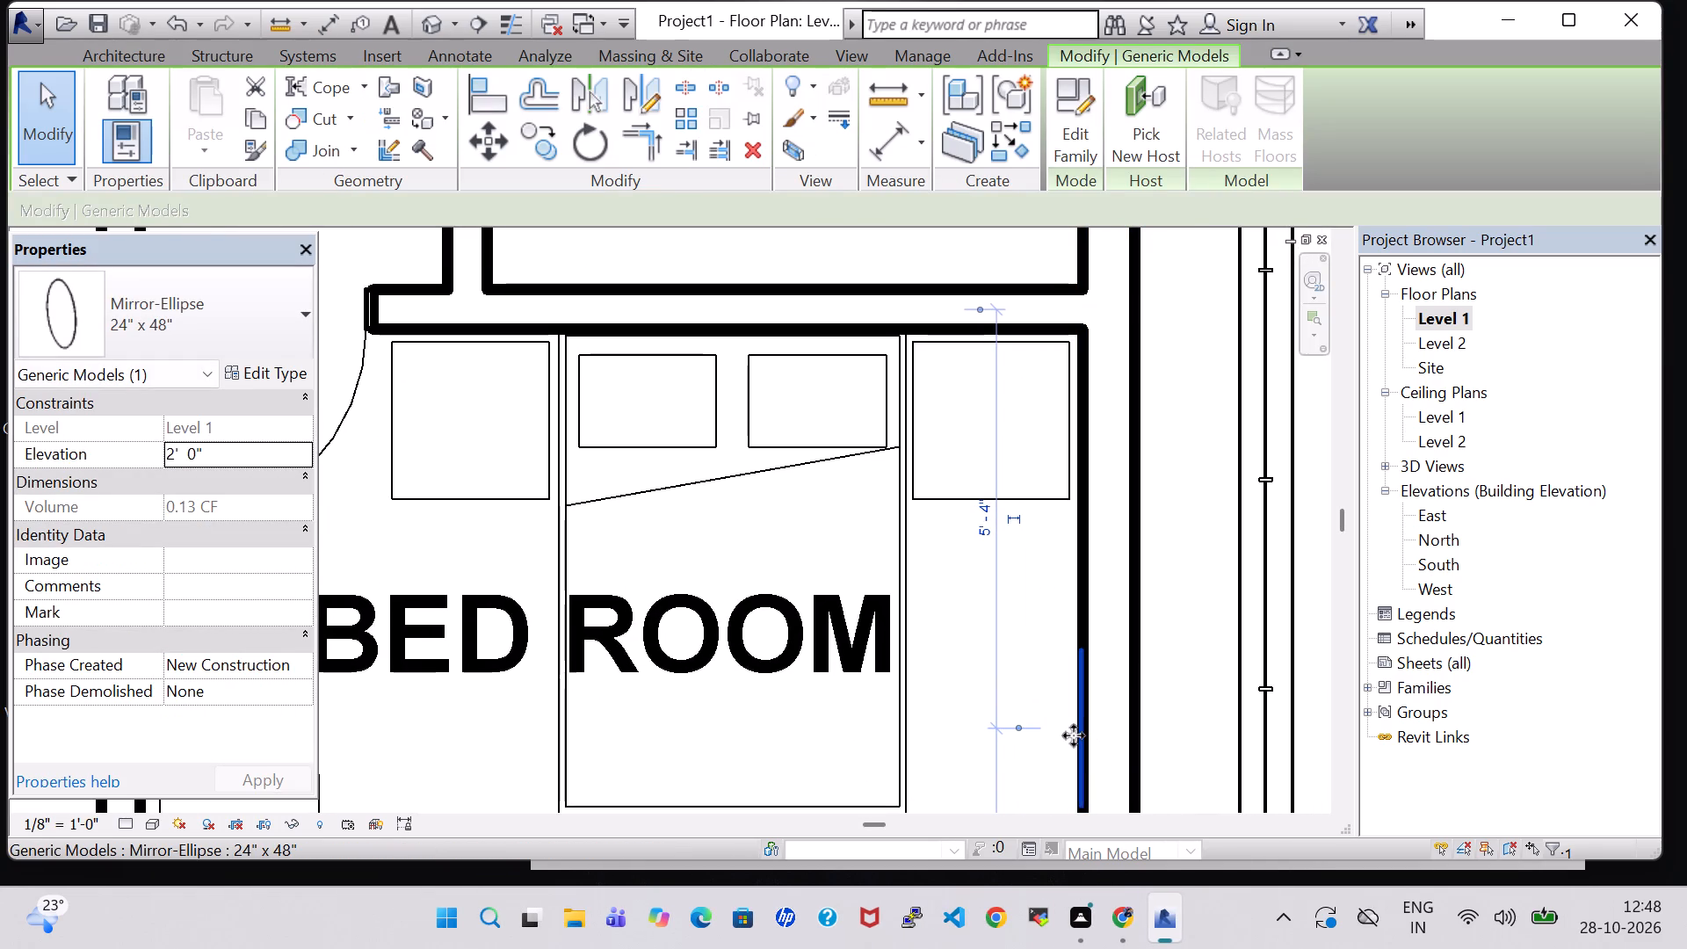
{"action": "left_click_drag", "start_coordinate": [1074, 735], "coordinate": [1075, 692]}
{"action": "left_click_drag", "start_coordinate": [1075, 692], "coordinate": [1088, 557]}
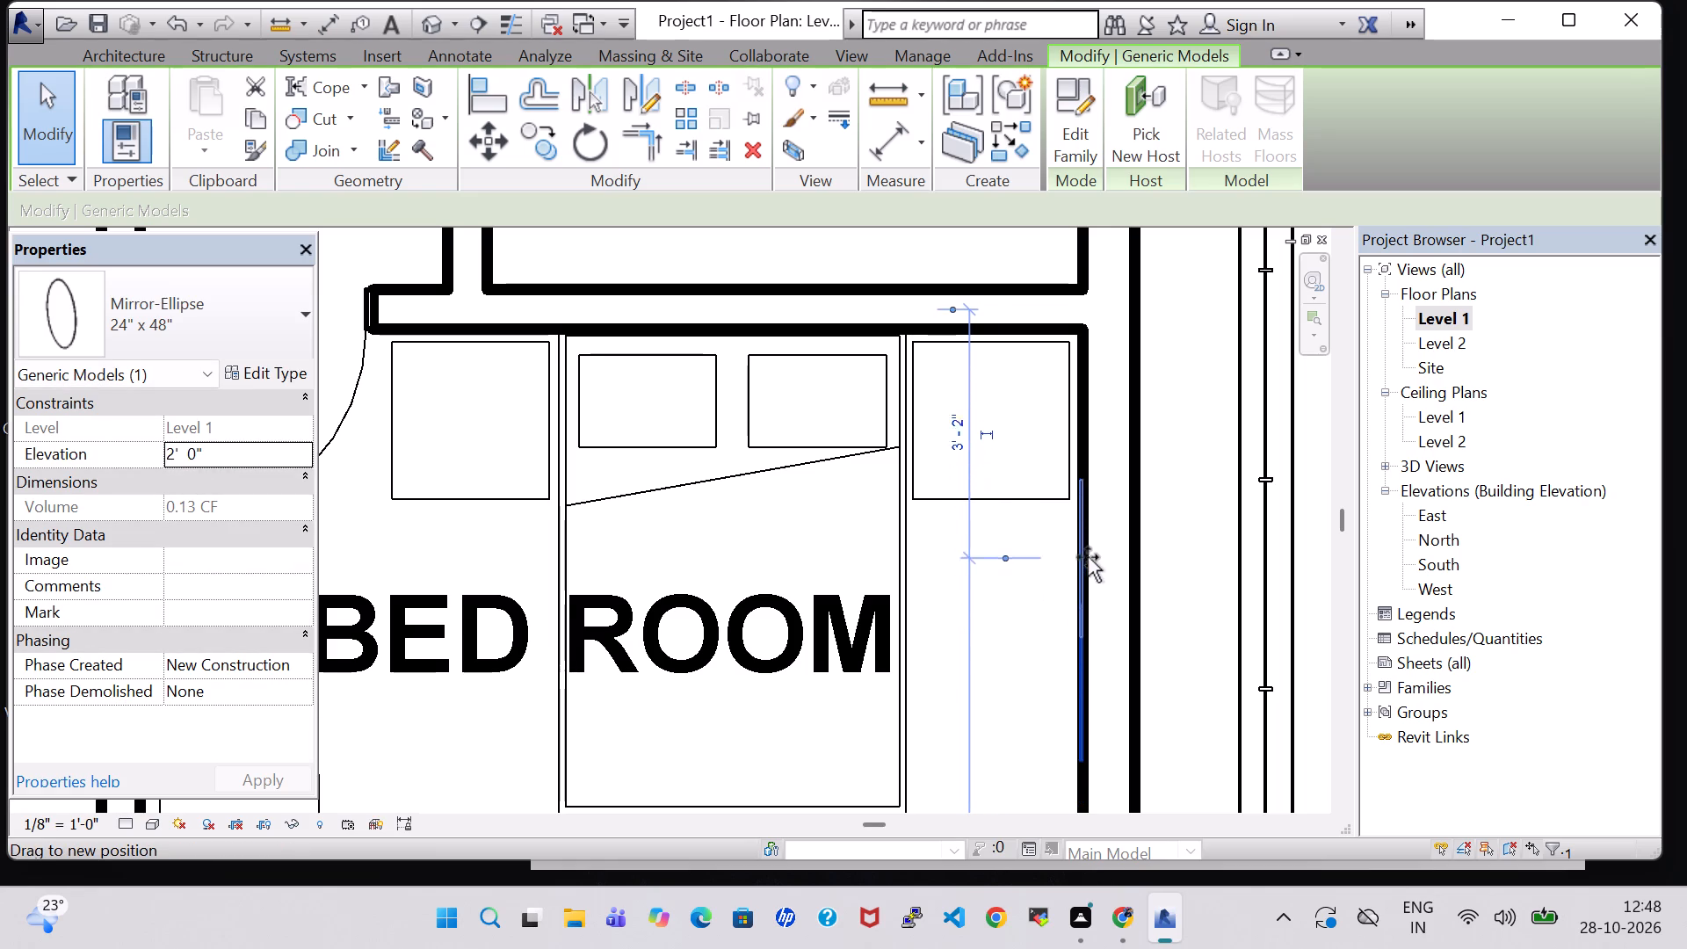
{"action": "left_click_drag", "start_coordinate": [1088, 557], "coordinate": [1103, 560]}
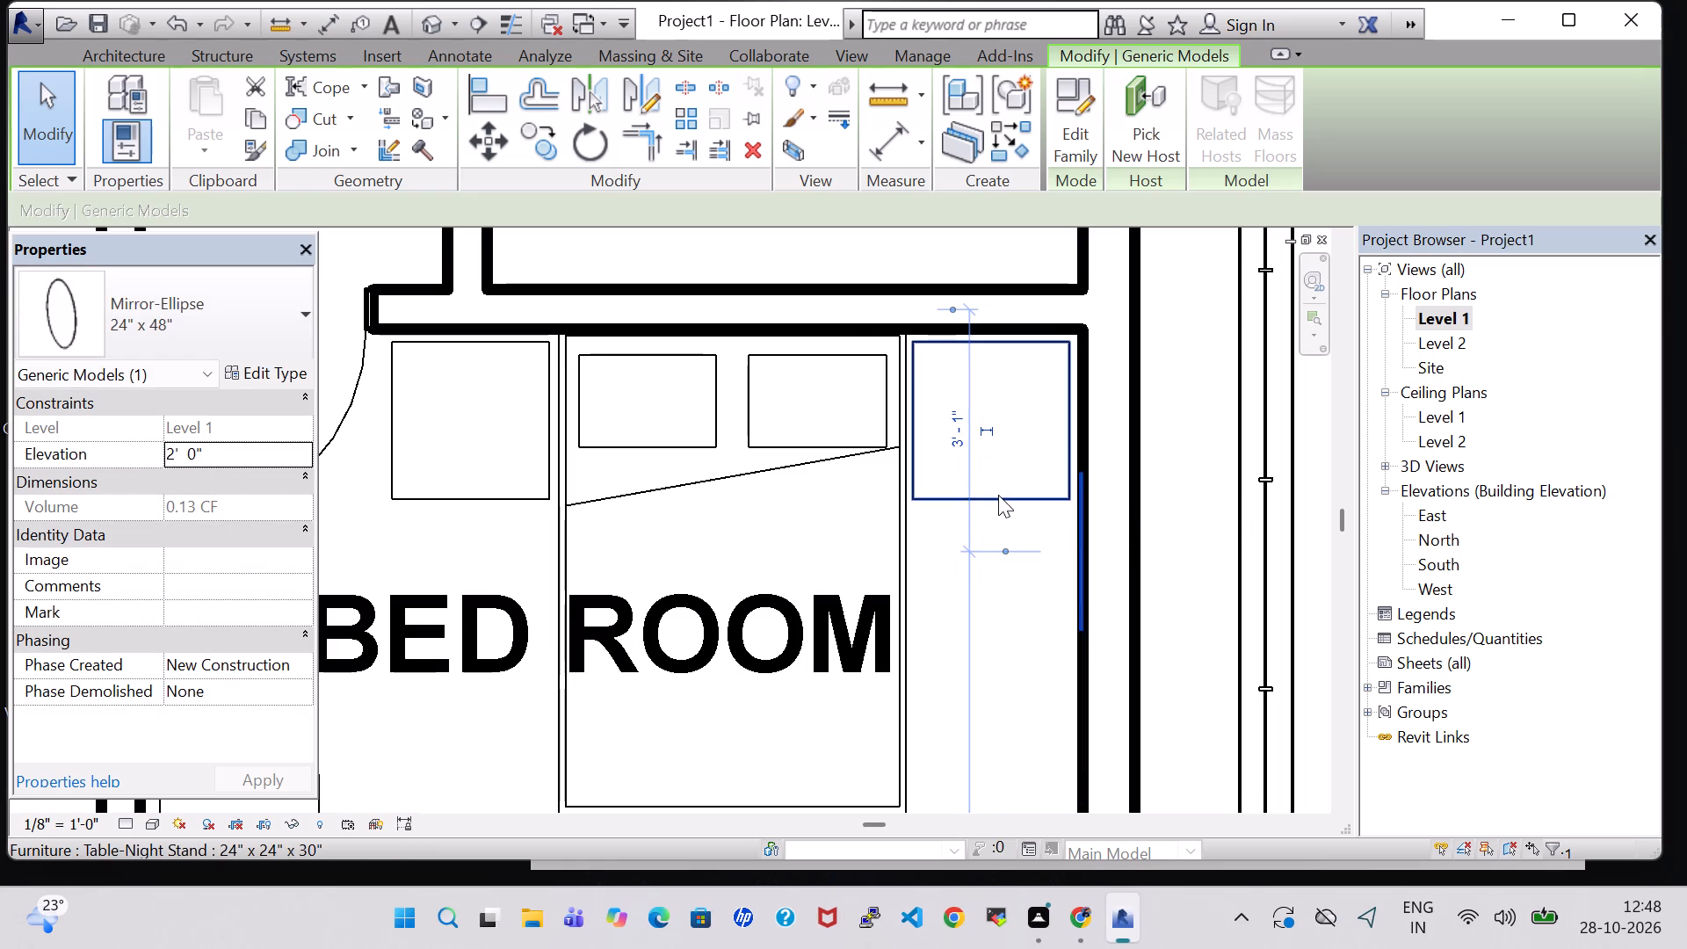
Nudge the night stand beside the mirror wall away from the headboard wall until it is centred on the mirror.
{"action": "left_click", "coordinate": [998, 495]}
{"action": "key", "text": "Down"}
{"action": "key", "text": "Down"}
{"action": "key", "text": "Down"}
{"action": "key", "text": "Down"}
{"action": "key", "text": "Down"}
{"action": "key", "text": "Down"}
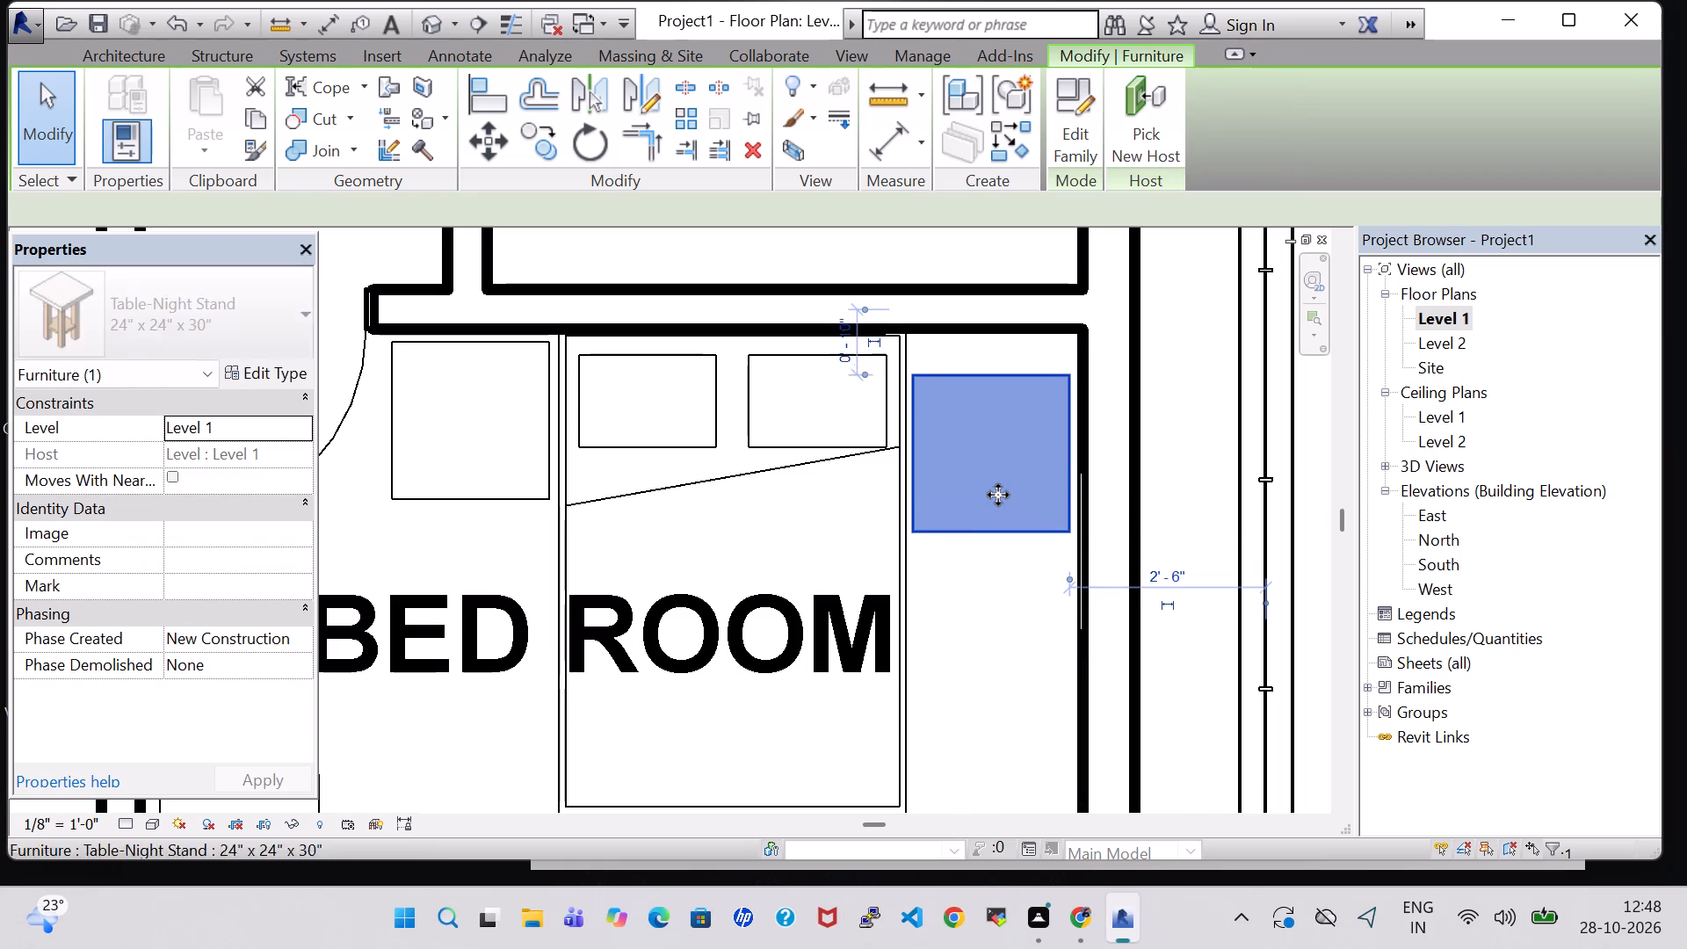
{"action": "key", "text": "Down"}
{"action": "key", "text": "Down"}
{"action": "key", "text": "Down"}
{"action": "key", "text": "Down"}
{"action": "key", "text": "Down"}
{"action": "key", "text": "Down"}
{"action": "key", "text": "Down"}
{"action": "key", "text": "Down"}
{"action": "key", "text": "Down"}
{"action": "key", "text": "Down"}
{"action": "key", "text": "Down"}
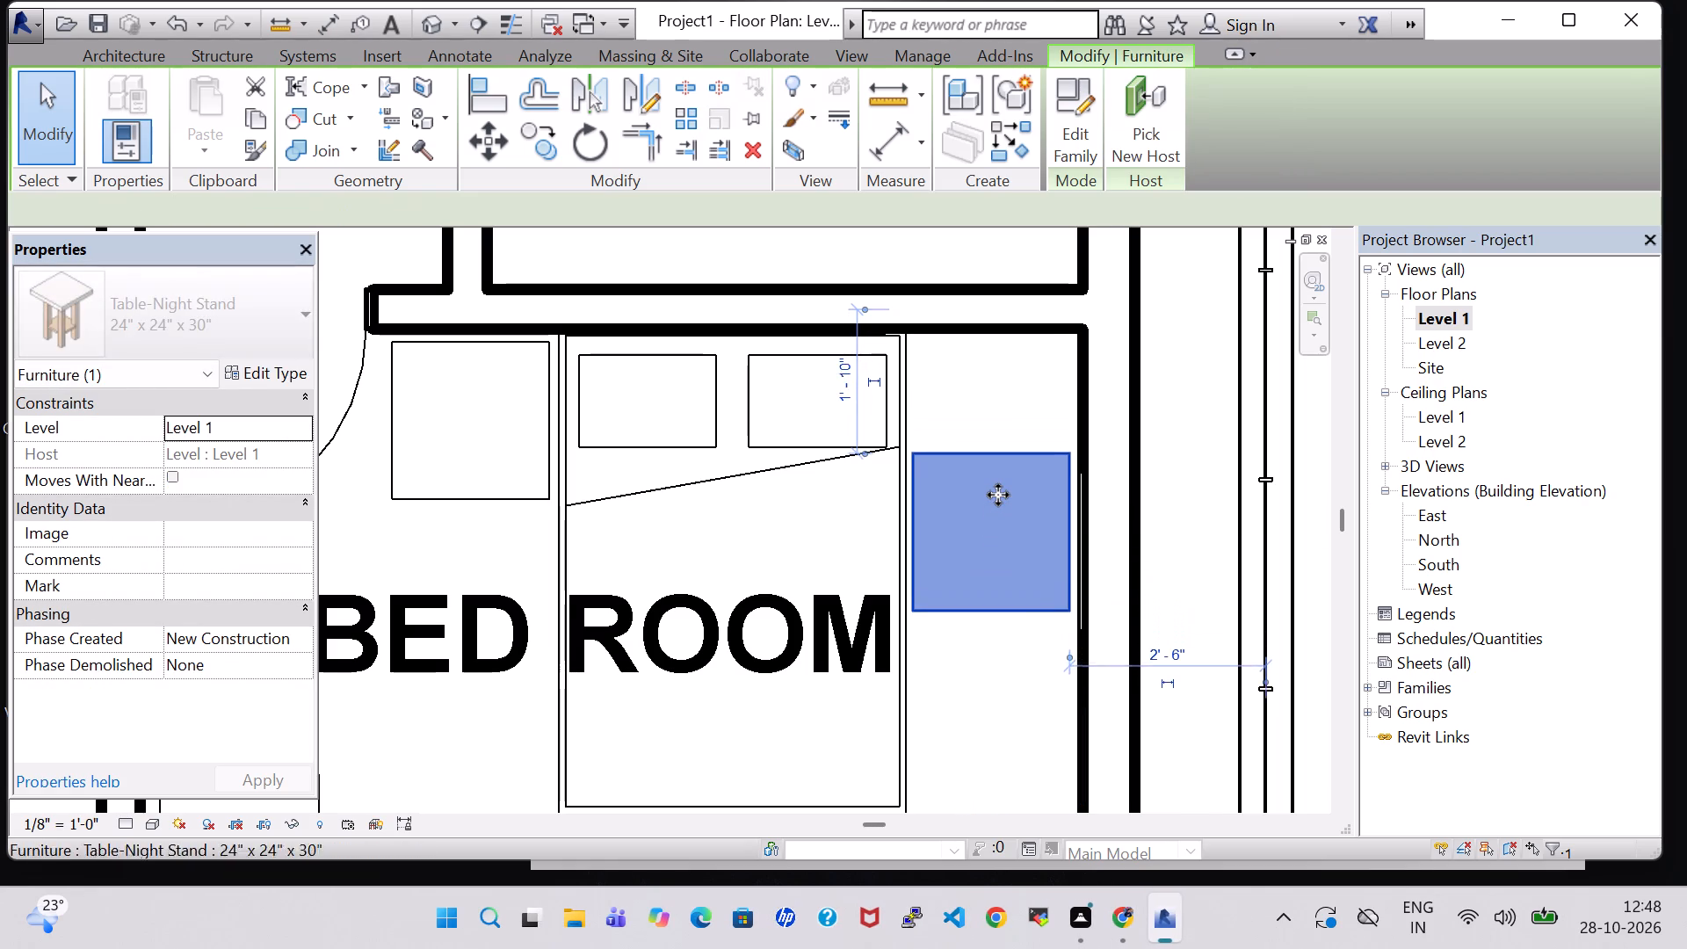
{"action": "key", "text": "Down"}
{"action": "key", "text": "Down"}
{"action": "key", "text": "Down"}
{"action": "left_click", "coordinate": [1188, 446]}
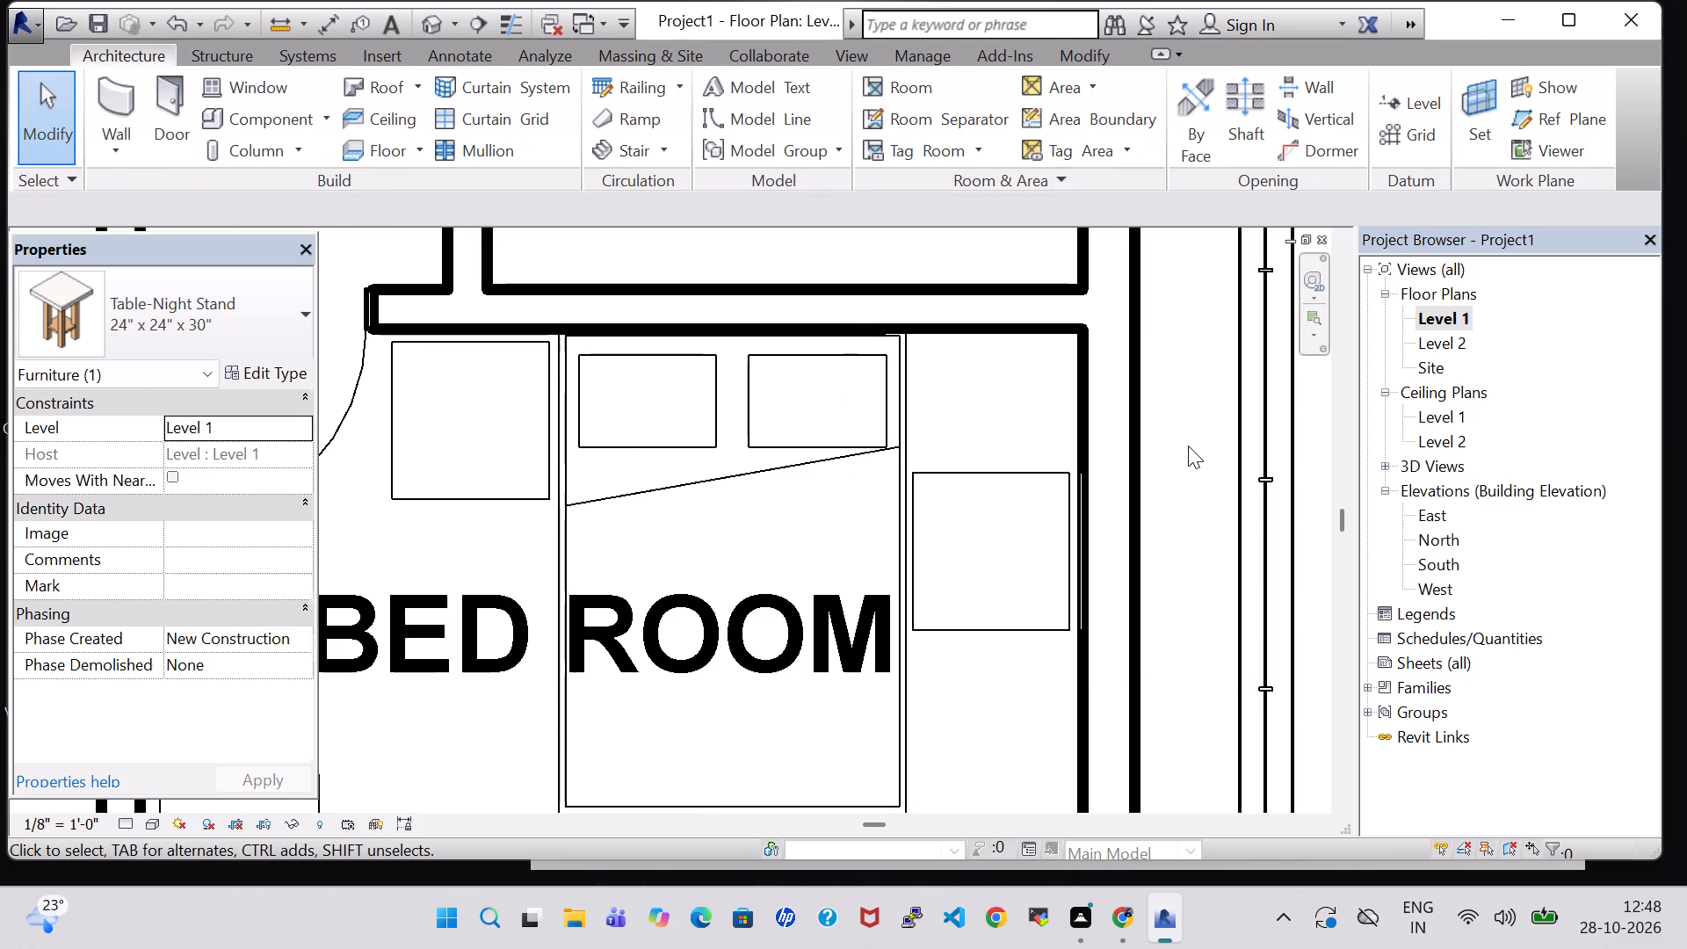
In the 3D view, raise the elliptical mirror above that night stand to an elevation of 3'-0".
{"action": "left_click", "coordinate": [418, 17]}
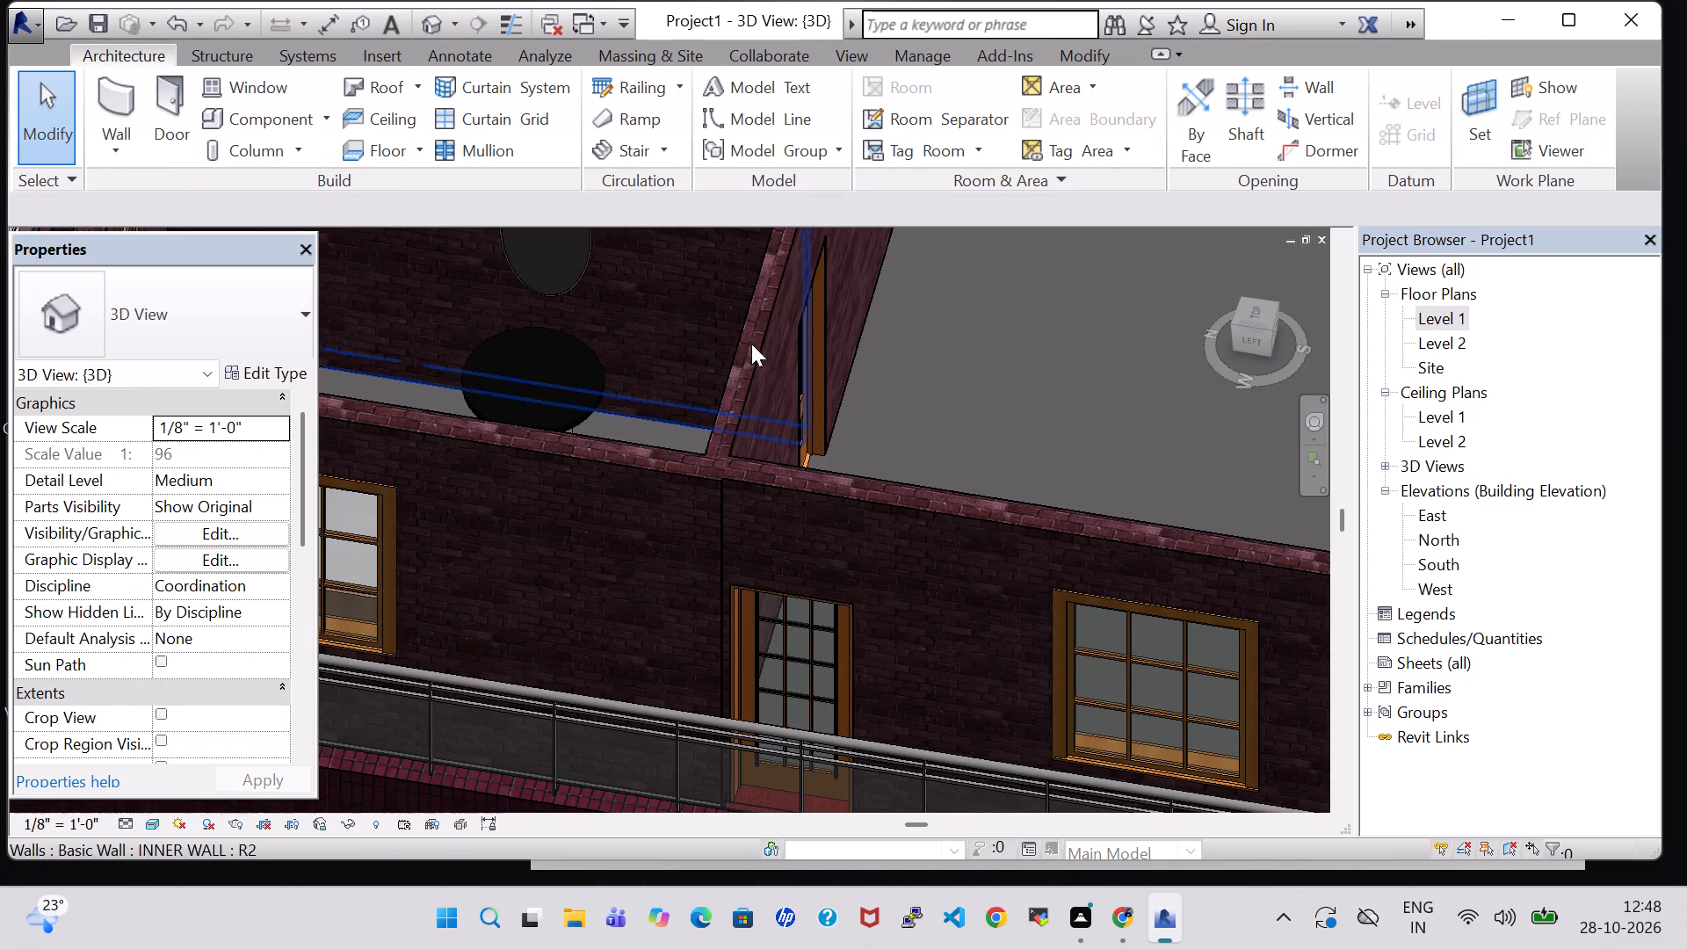
{"action": "scroll", "coordinate": [935, 375], "scroll_direction": "down", "scroll_amount": 6}
{"action": "middle_click_drag", "start_coordinate": [959, 341], "coordinate": [926, 403], "text": "shift"}
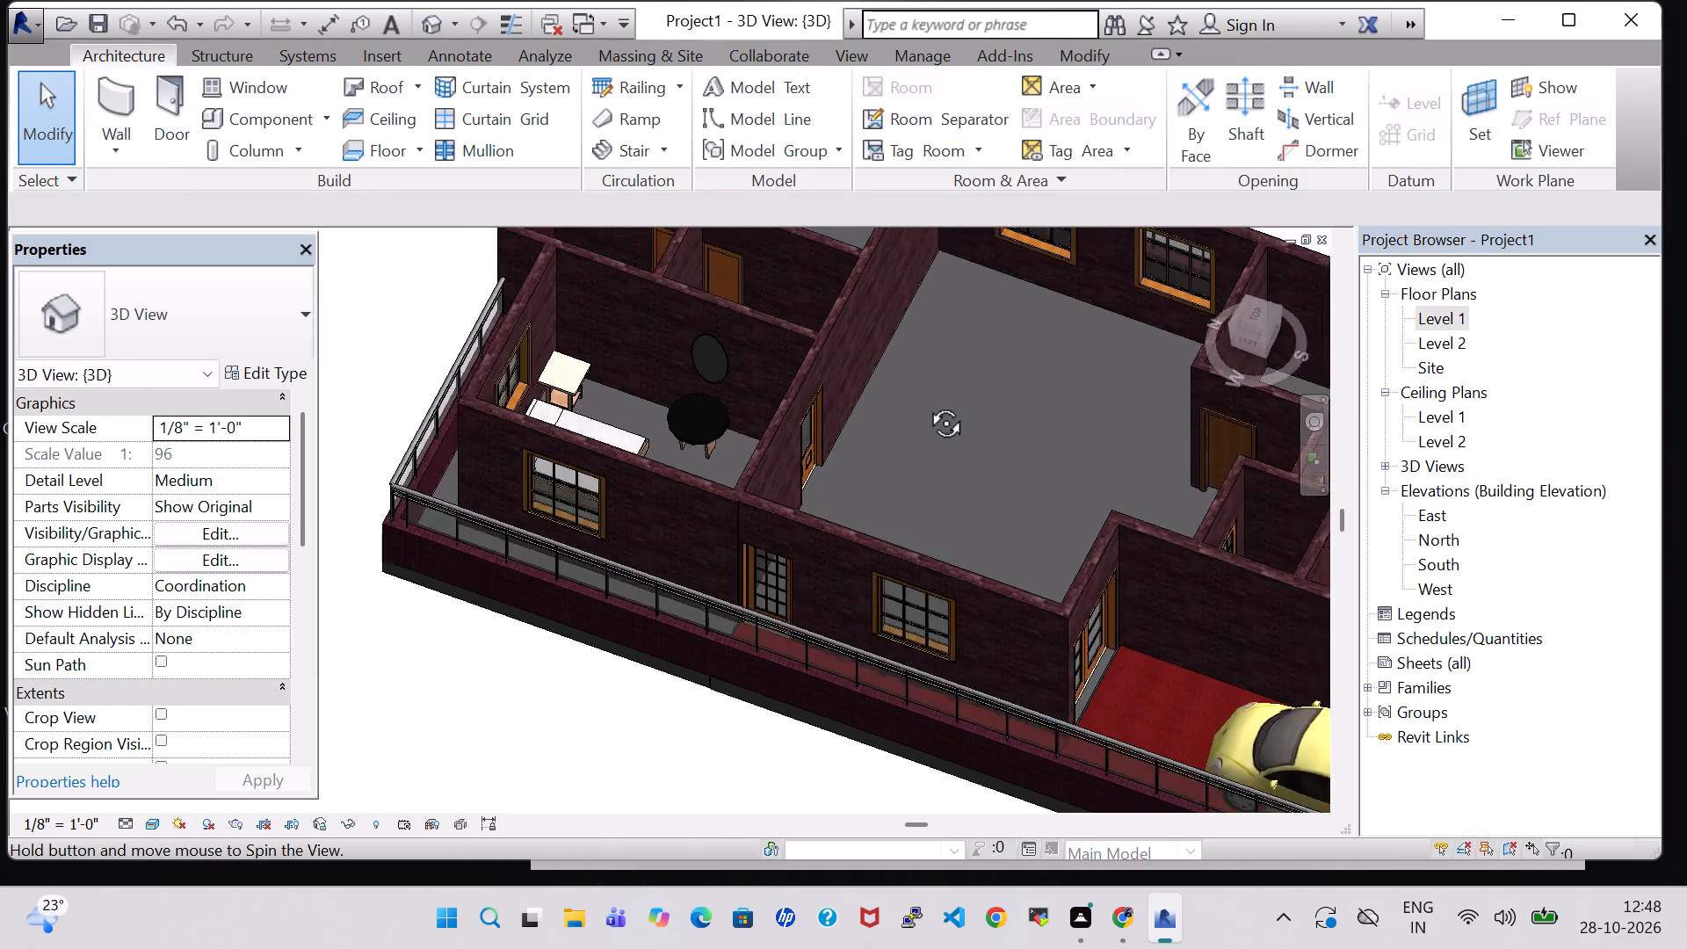
{"action": "middle_click_drag", "start_coordinate": [926, 403], "coordinate": [924, 417], "text": "shift"}
{"action": "scroll", "coordinate": [942, 389], "scroll_direction": "down", "scroll_amount": 1}
{"action": "middle_click_drag", "start_coordinate": [947, 369], "coordinate": [826, 587]}
{"action": "middle_click_drag", "start_coordinate": [839, 617], "coordinate": [892, 605]}
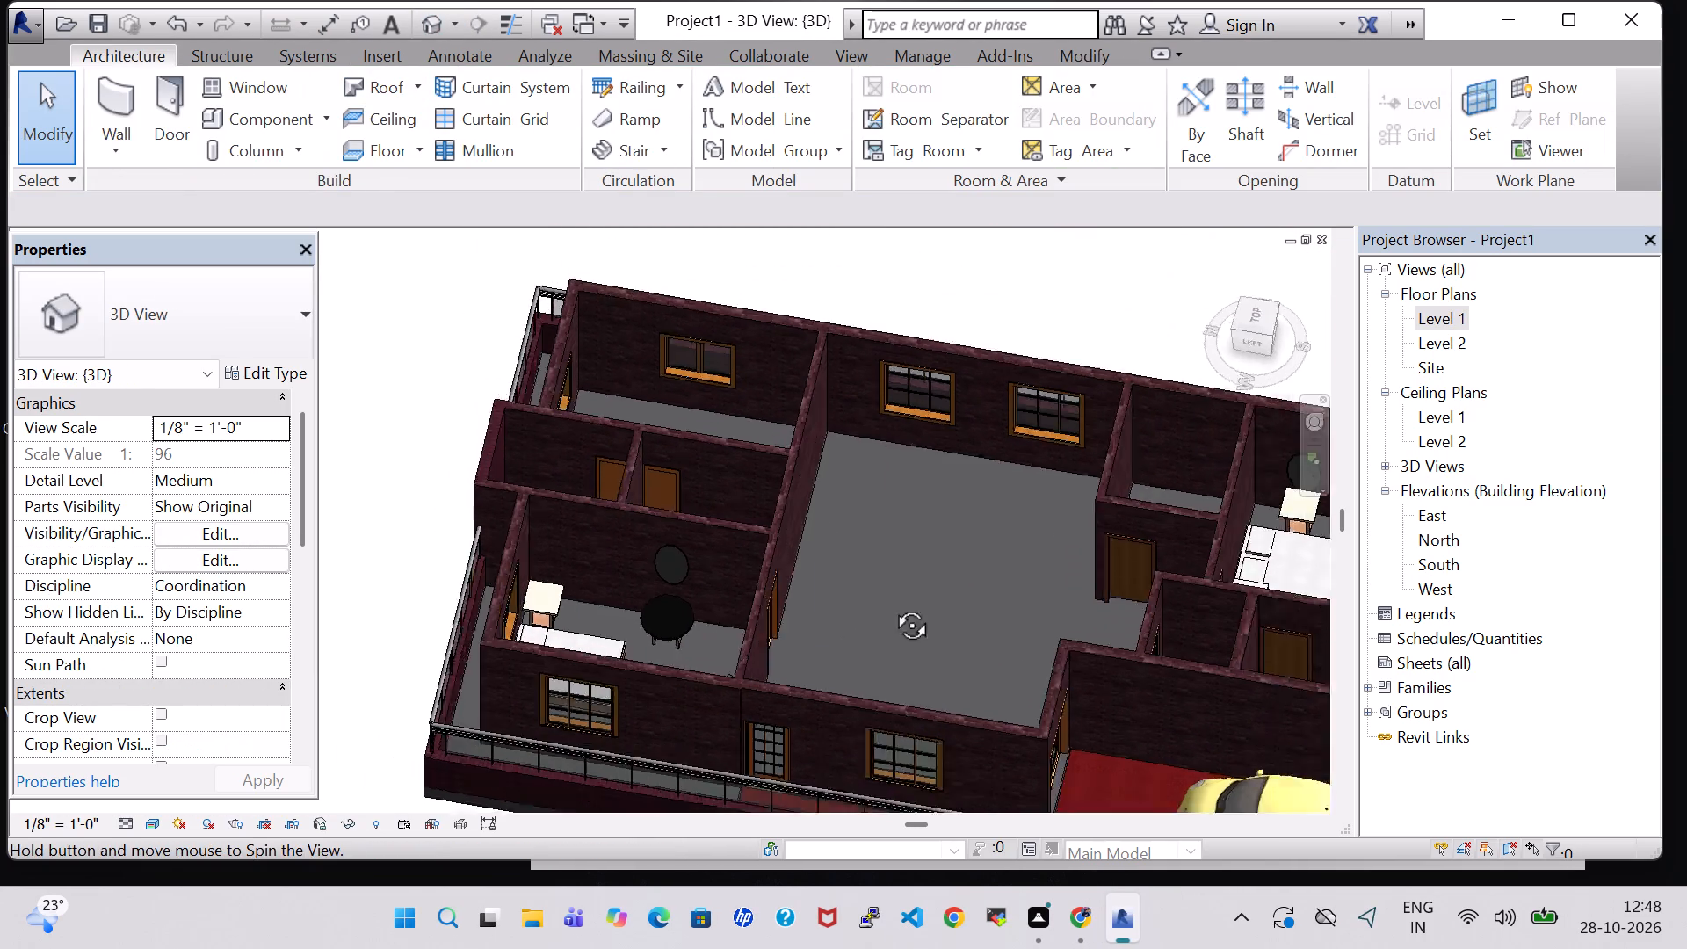
{"action": "middle_click_drag", "start_coordinate": [892, 605], "coordinate": [907, 601]}
{"action": "middle_click_drag", "start_coordinate": [935, 518], "coordinate": [605, 622]}
{"action": "middle_click_drag", "start_coordinate": [649, 619], "coordinate": [768, 590]}
{"action": "middle_click_drag", "start_coordinate": [716, 378], "coordinate": [715, 378]}
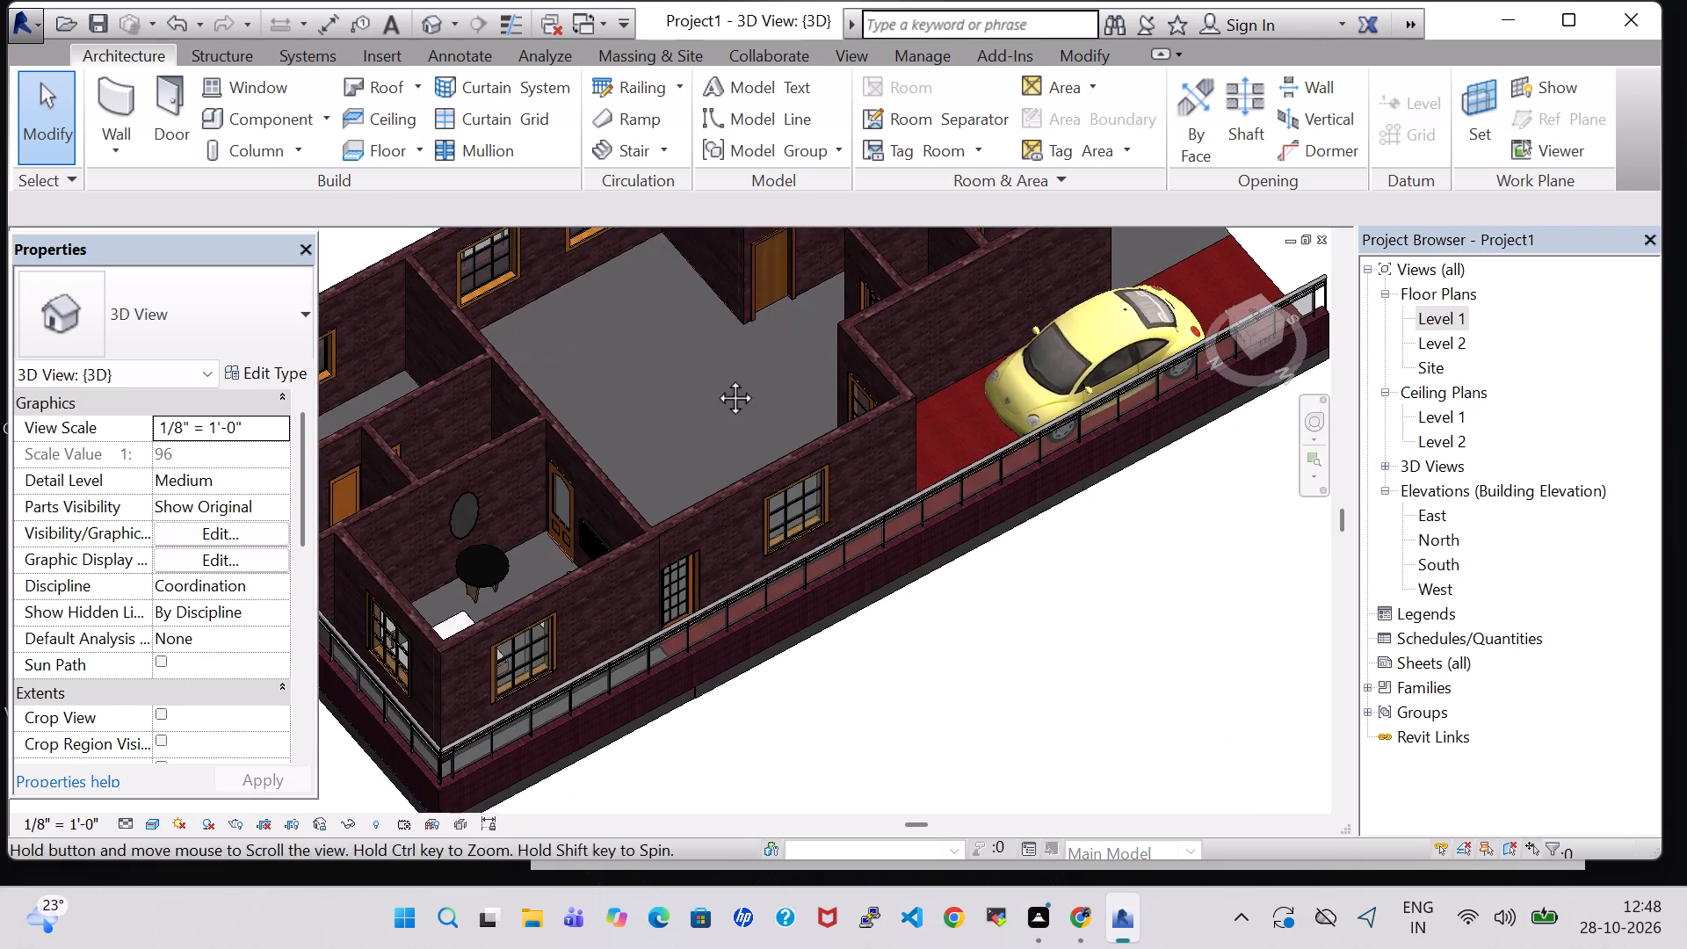
{"action": "middle_click_drag", "start_coordinate": [715, 378], "coordinate": [551, 815]}
{"action": "scroll", "coordinate": [679, 596], "scroll_direction": "up", "scroll_amount": 5}
{"action": "middle_click_drag", "start_coordinate": [743, 536], "coordinate": [658, 547], "text": "shift"}
{"action": "middle_click_drag", "start_coordinate": [664, 566], "coordinate": [599, 378]}
{"action": "middle_click_drag", "start_coordinate": [747, 523], "coordinate": [692, 225]}
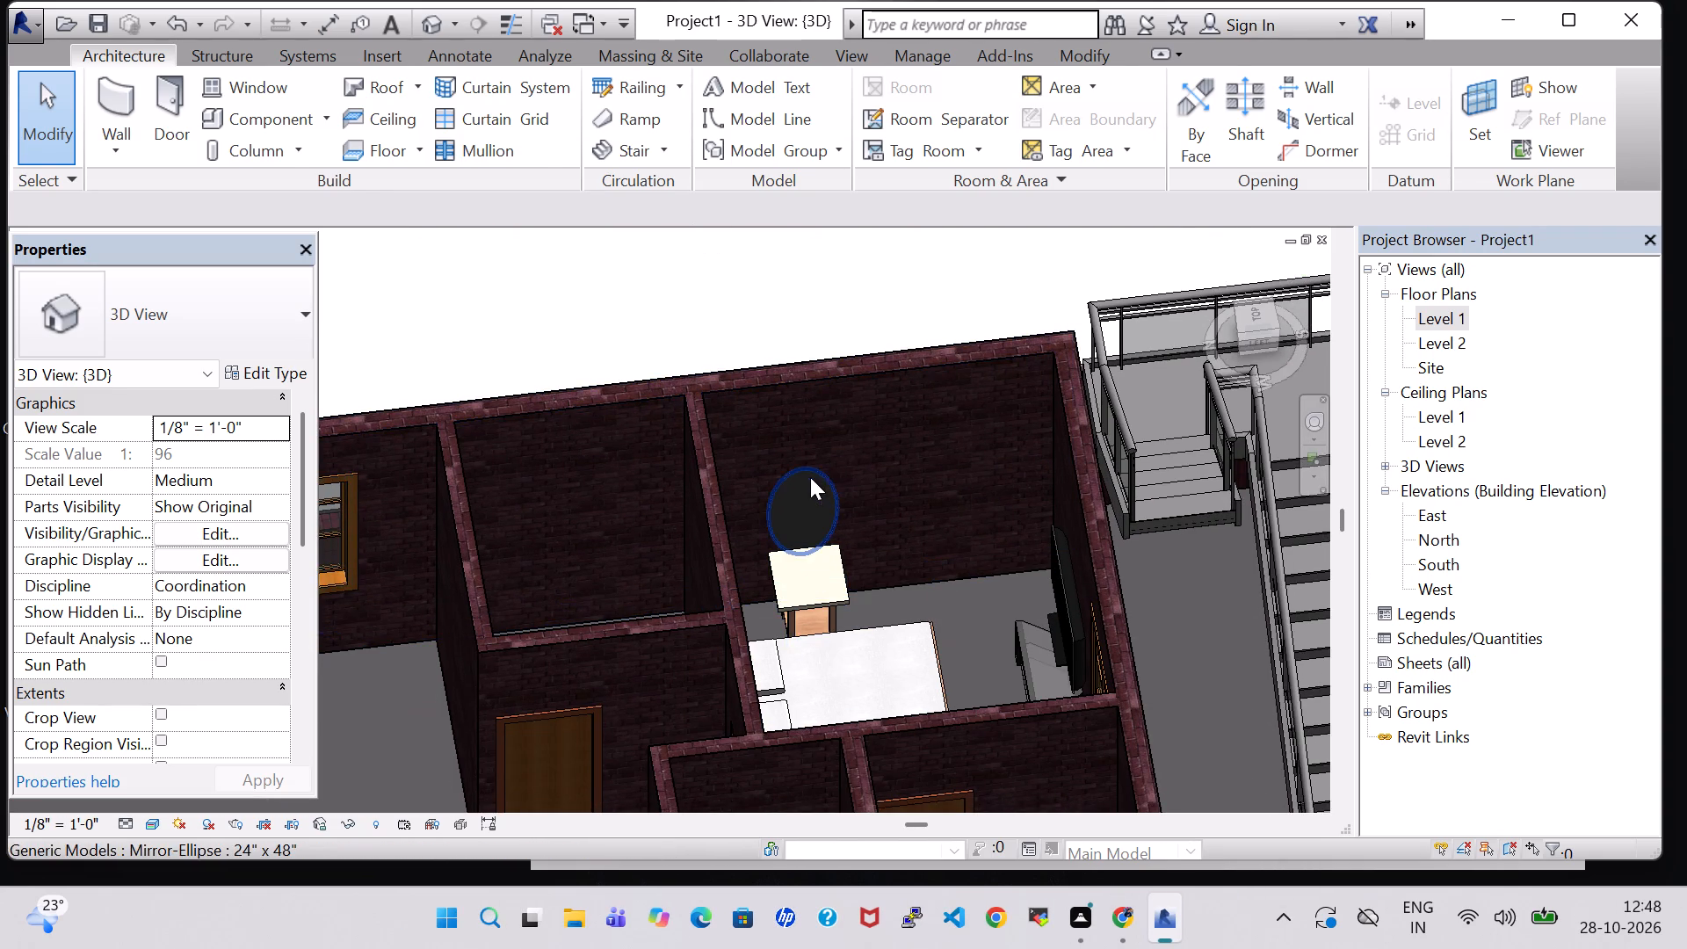
{"action": "left_click", "coordinate": [810, 477]}
{"action": "key", "text": "Up"}
{"action": "key", "text": "Up"}
{"action": "key", "text": "Up"}
{"action": "key", "text": "Up"}
{"action": "key", "text": "Up"}
{"action": "key", "text": "Up"}
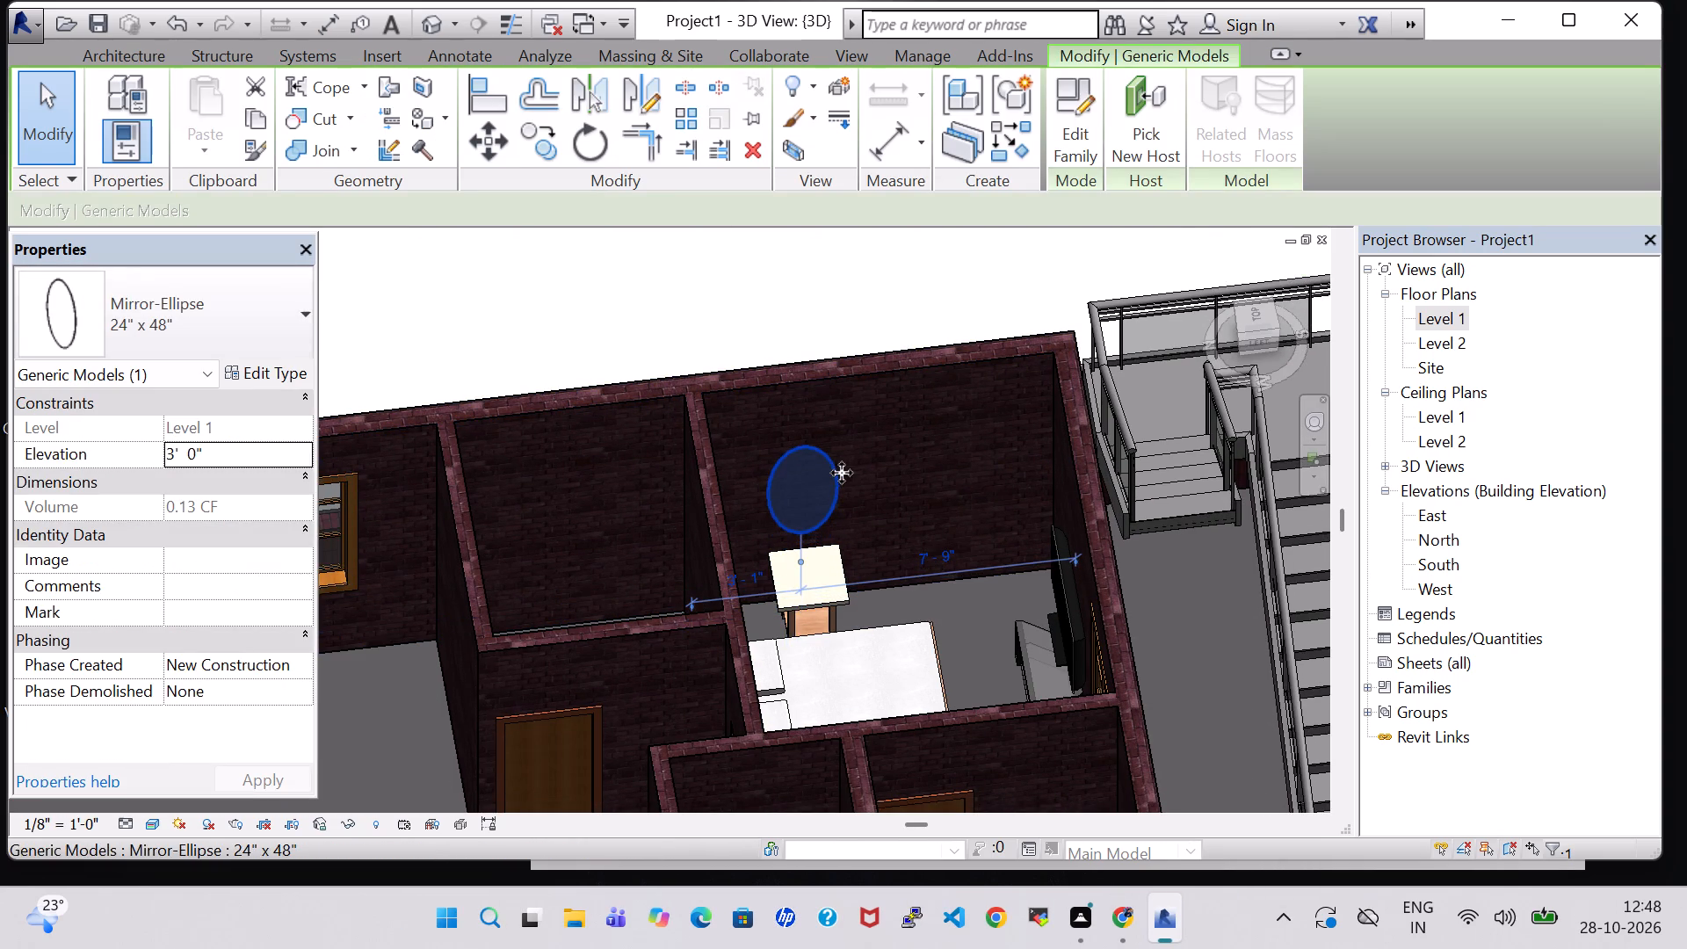
Examine the mirror and night stand arrangement of this bedroom in the Level 1 plan and the 3D view.
{"action": "double_click", "coordinate": [1455, 314]}
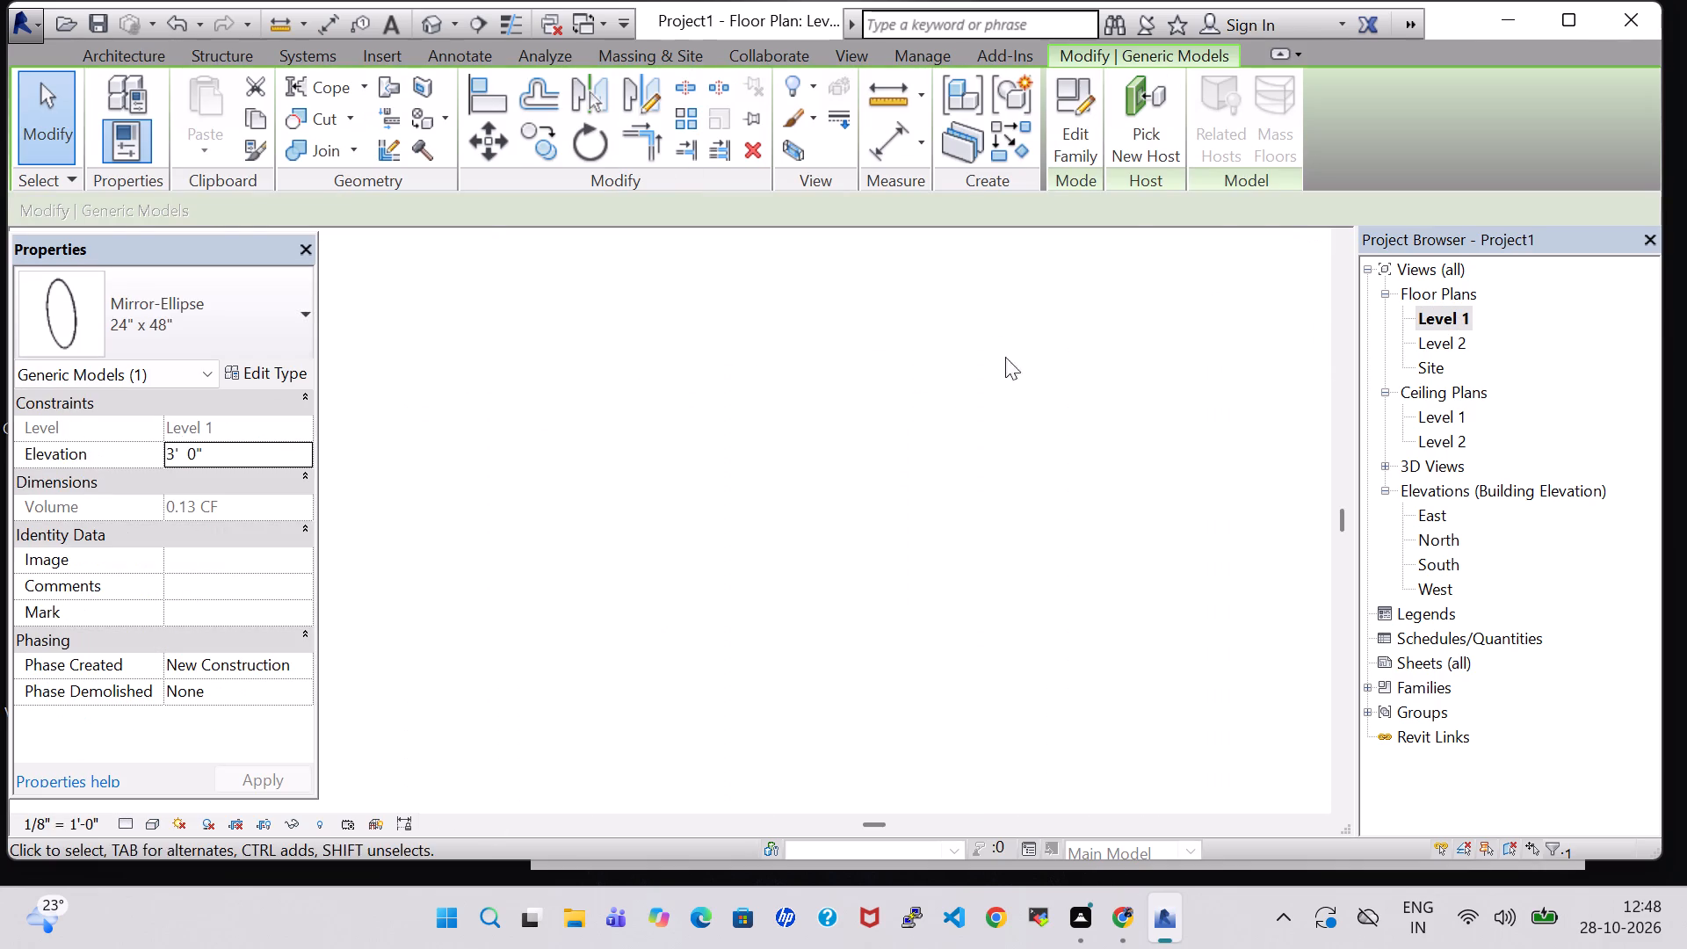
{"action": "scroll", "coordinate": [973, 474], "scroll_direction": "down", "scroll_amount": 9}
{"action": "middle_click_drag", "start_coordinate": [1108, 546], "coordinate": [1088, 471]}
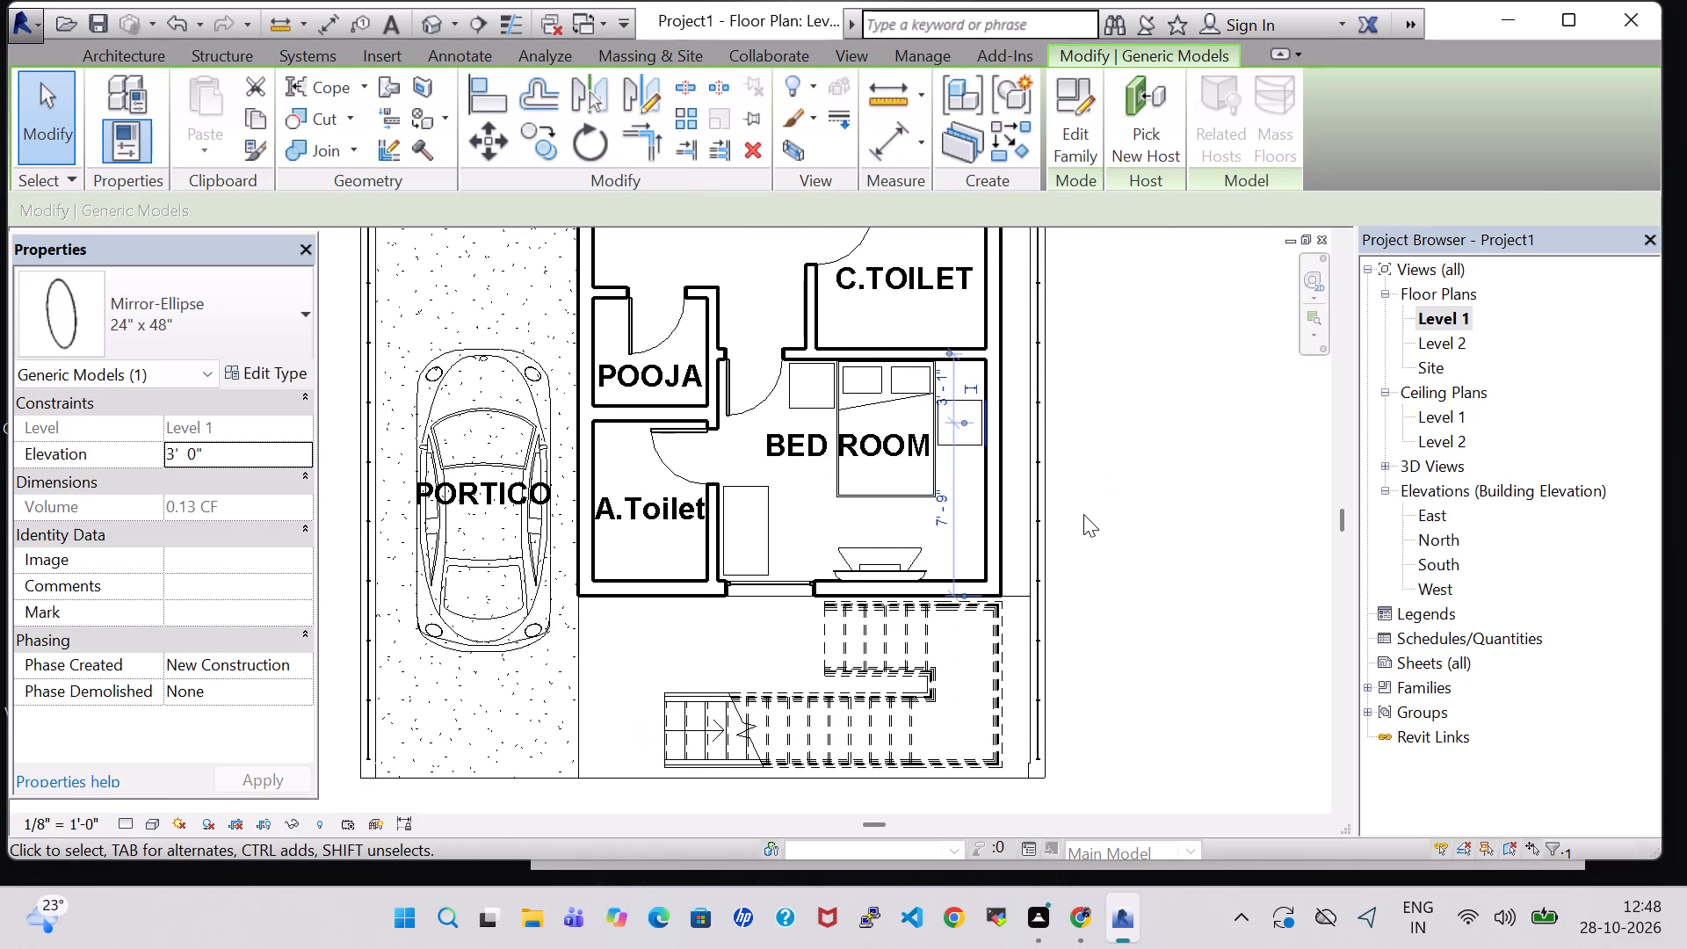
{"action": "scroll", "coordinate": [1083, 514], "scroll_direction": "up", "scroll_amount": 1}
{"action": "left_click", "coordinate": [1083, 514]}
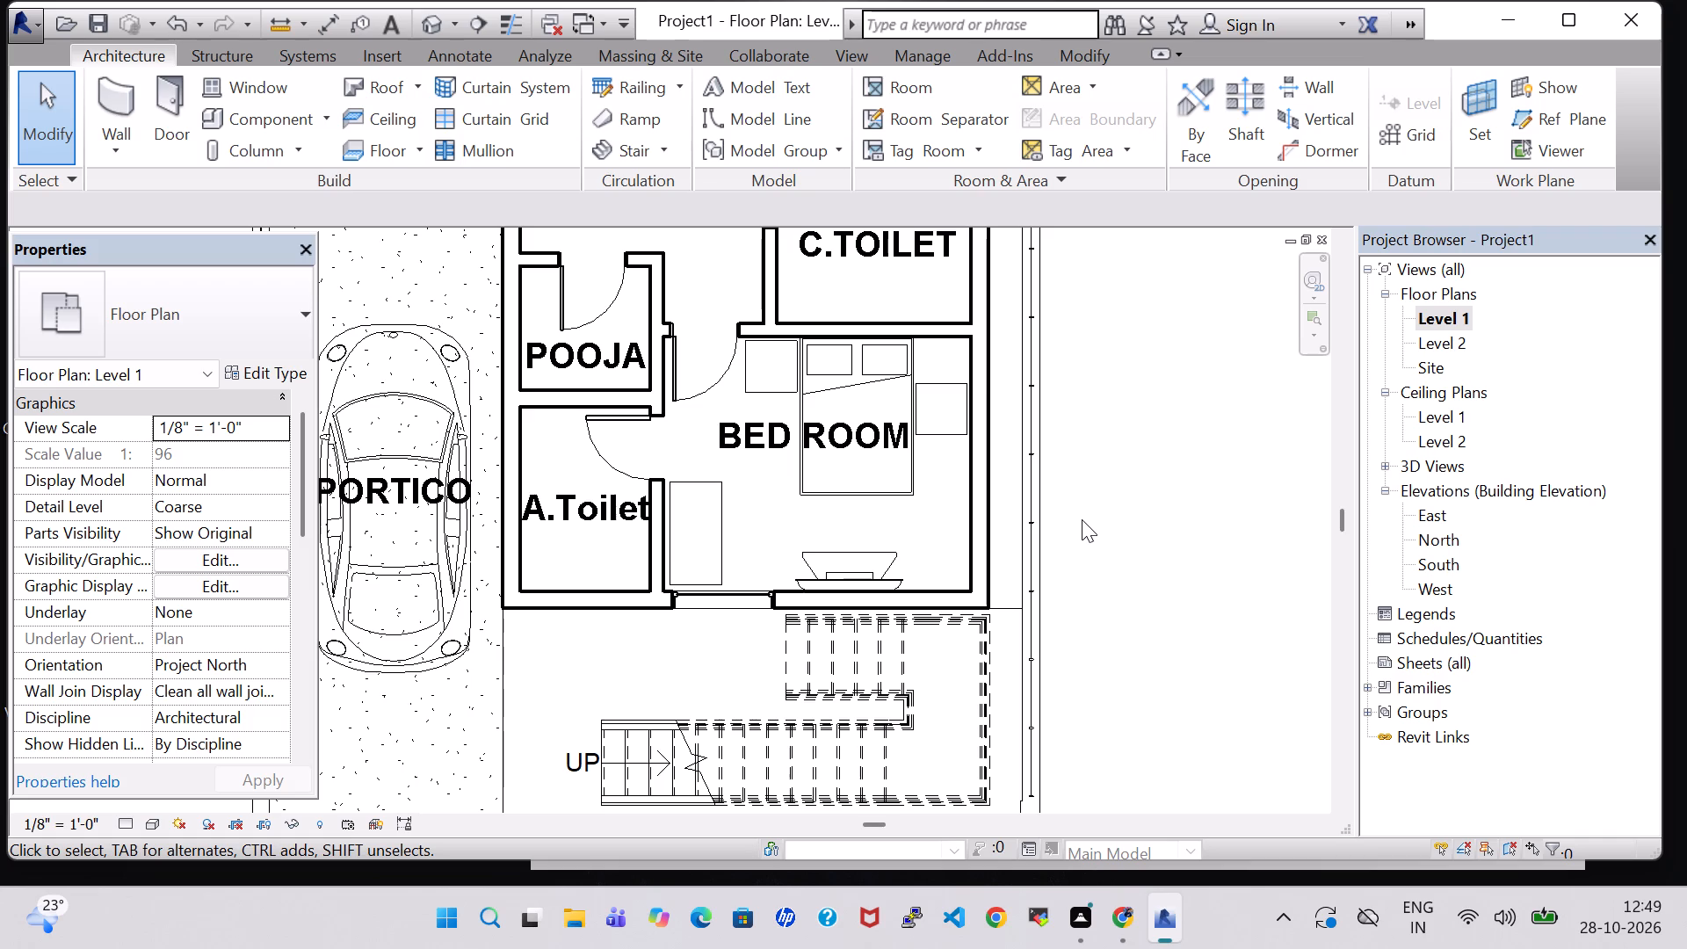
{"action": "middle_click_drag", "start_coordinate": [1069, 563], "coordinate": [1064, 604]}
{"action": "left_click", "coordinate": [1099, 491]}
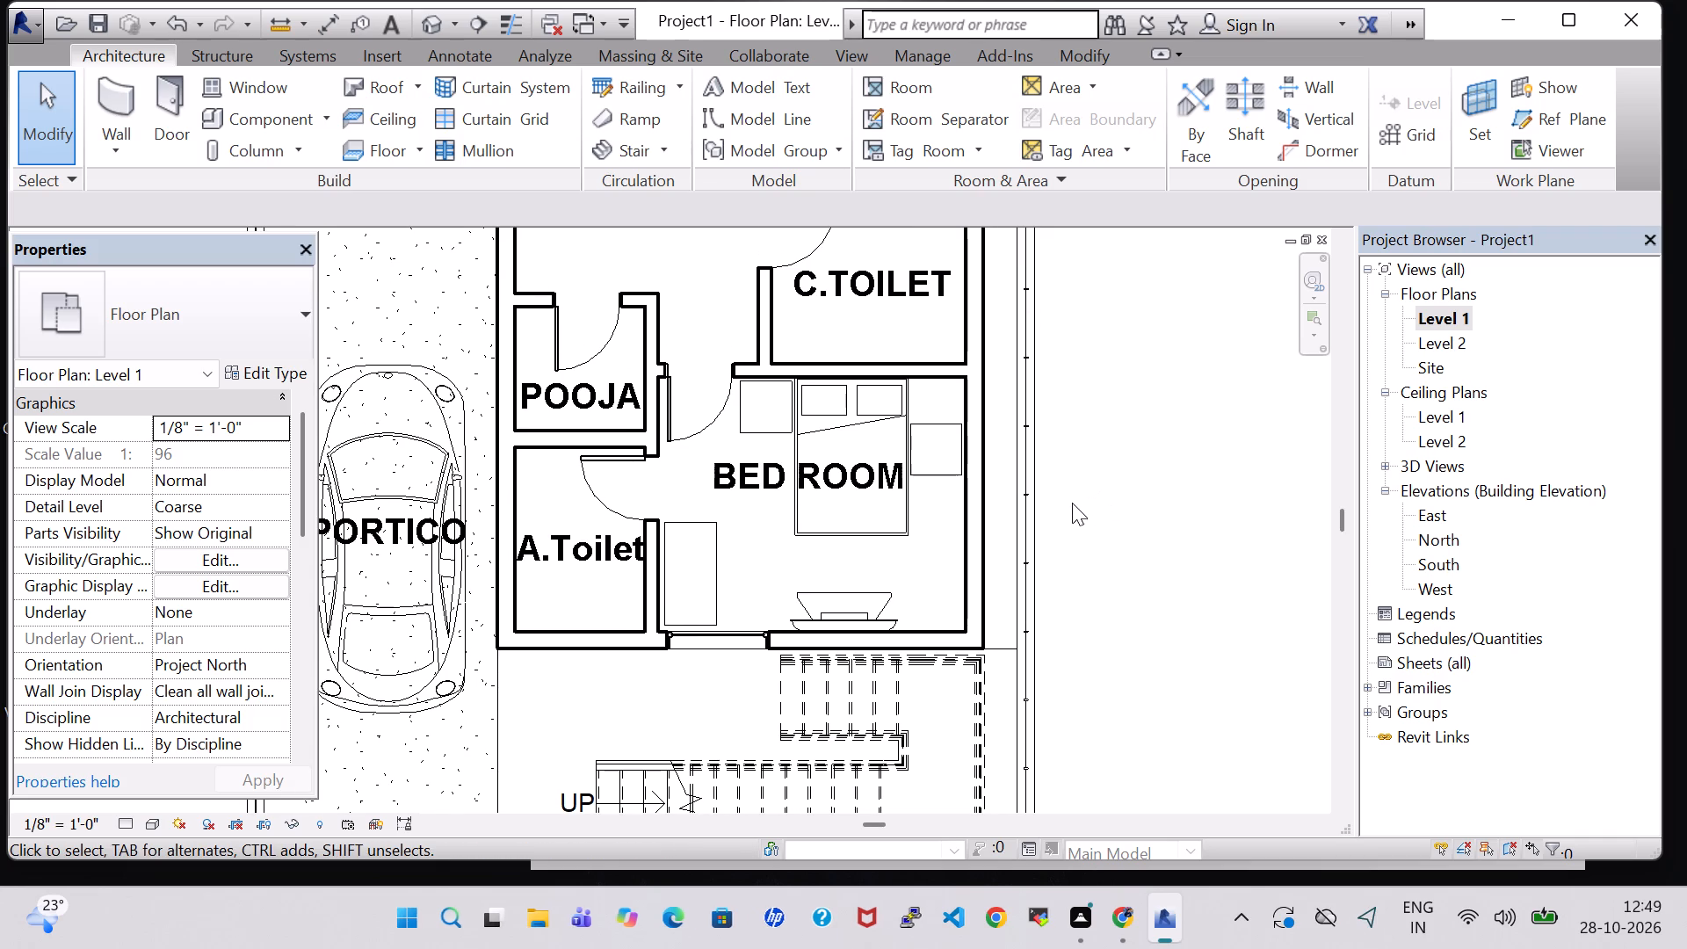
{"action": "left_click", "coordinate": [425, 20]}
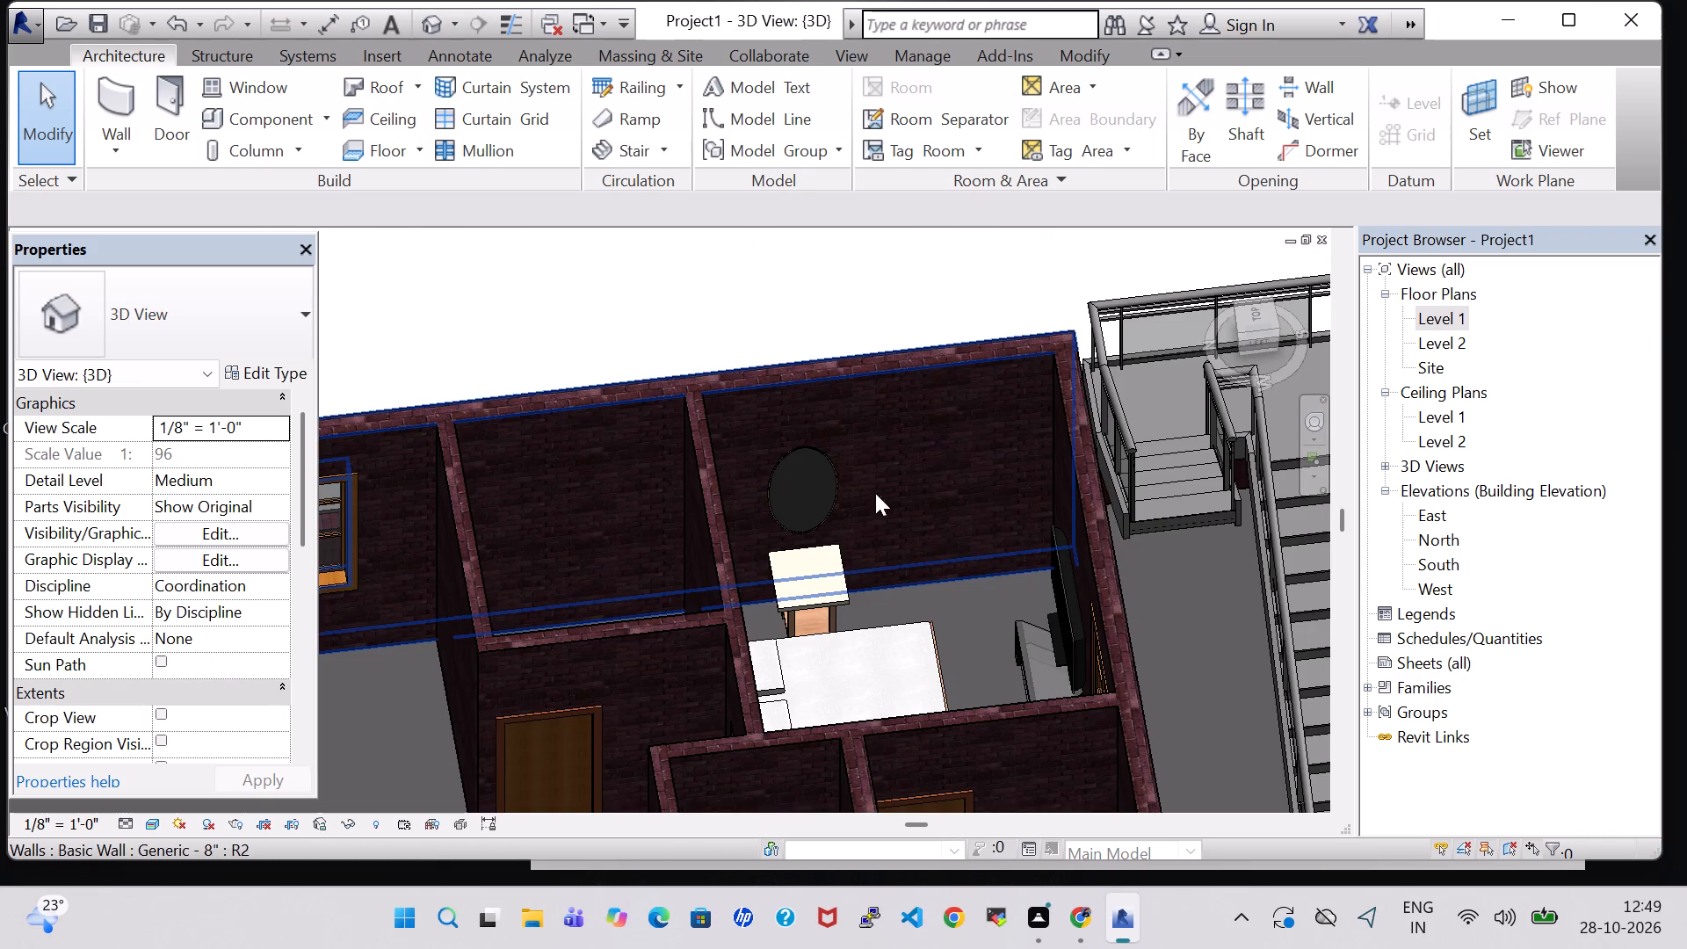
Examine the bedroom walls, the portico side and the outside staircase in the 3D view, and return to the Level 1 plan.
{"action": "scroll", "coordinate": [875, 347], "scroll_direction": "down", "scroll_amount": 4}
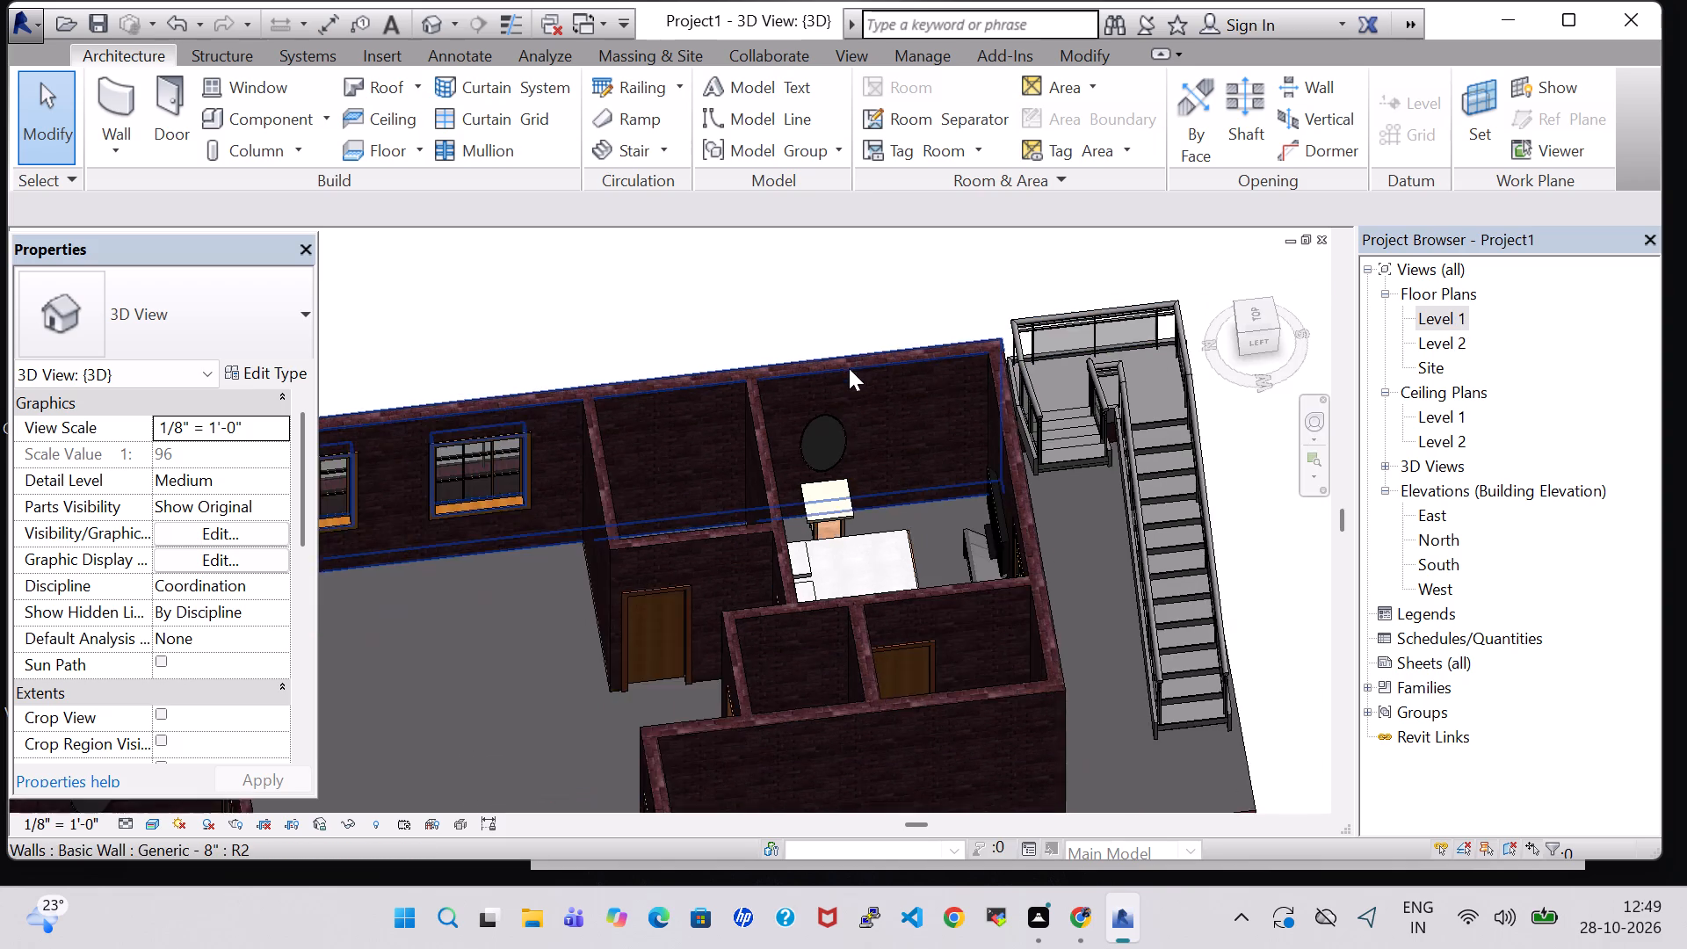
{"action": "scroll", "coordinate": [849, 368], "scroll_direction": "down", "scroll_amount": 2}
{"action": "middle_click_drag", "start_coordinate": [1176, 505], "coordinate": [1131, 513], "text": "shift"}
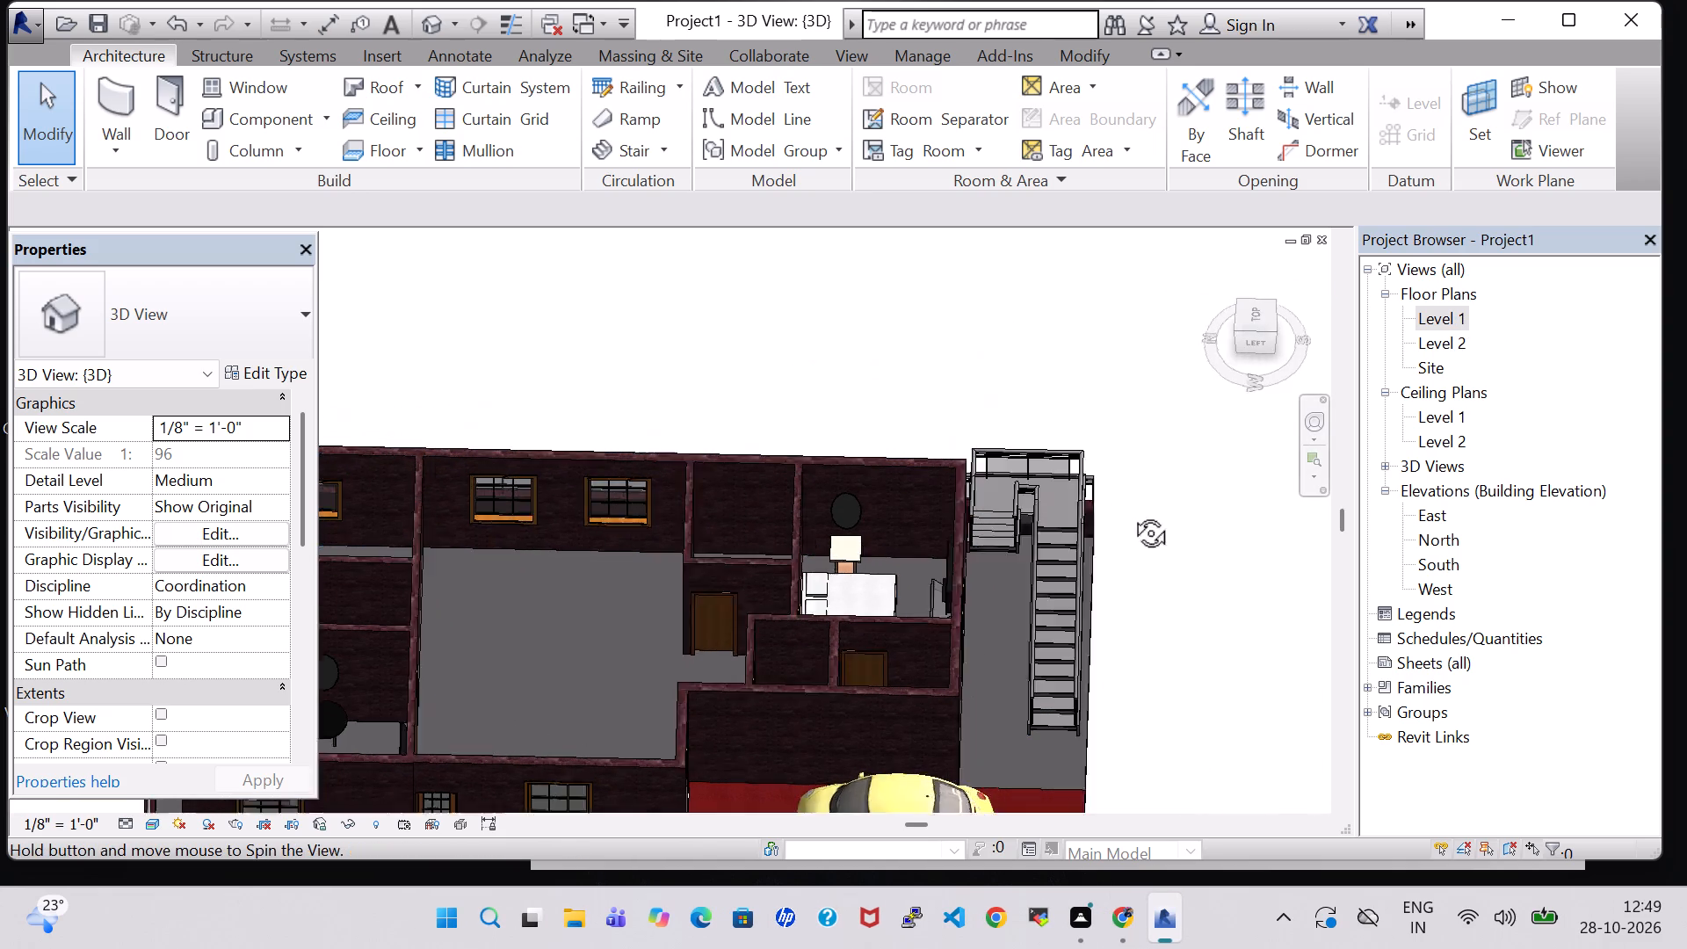
{"action": "middle_click_drag", "start_coordinate": [1131, 513], "coordinate": [1013, 484], "text": "shift"}
{"action": "middle_click", "coordinate": [741, 906]}
{"action": "middle_click_drag", "start_coordinate": [757, 777], "coordinate": [709, 350]}
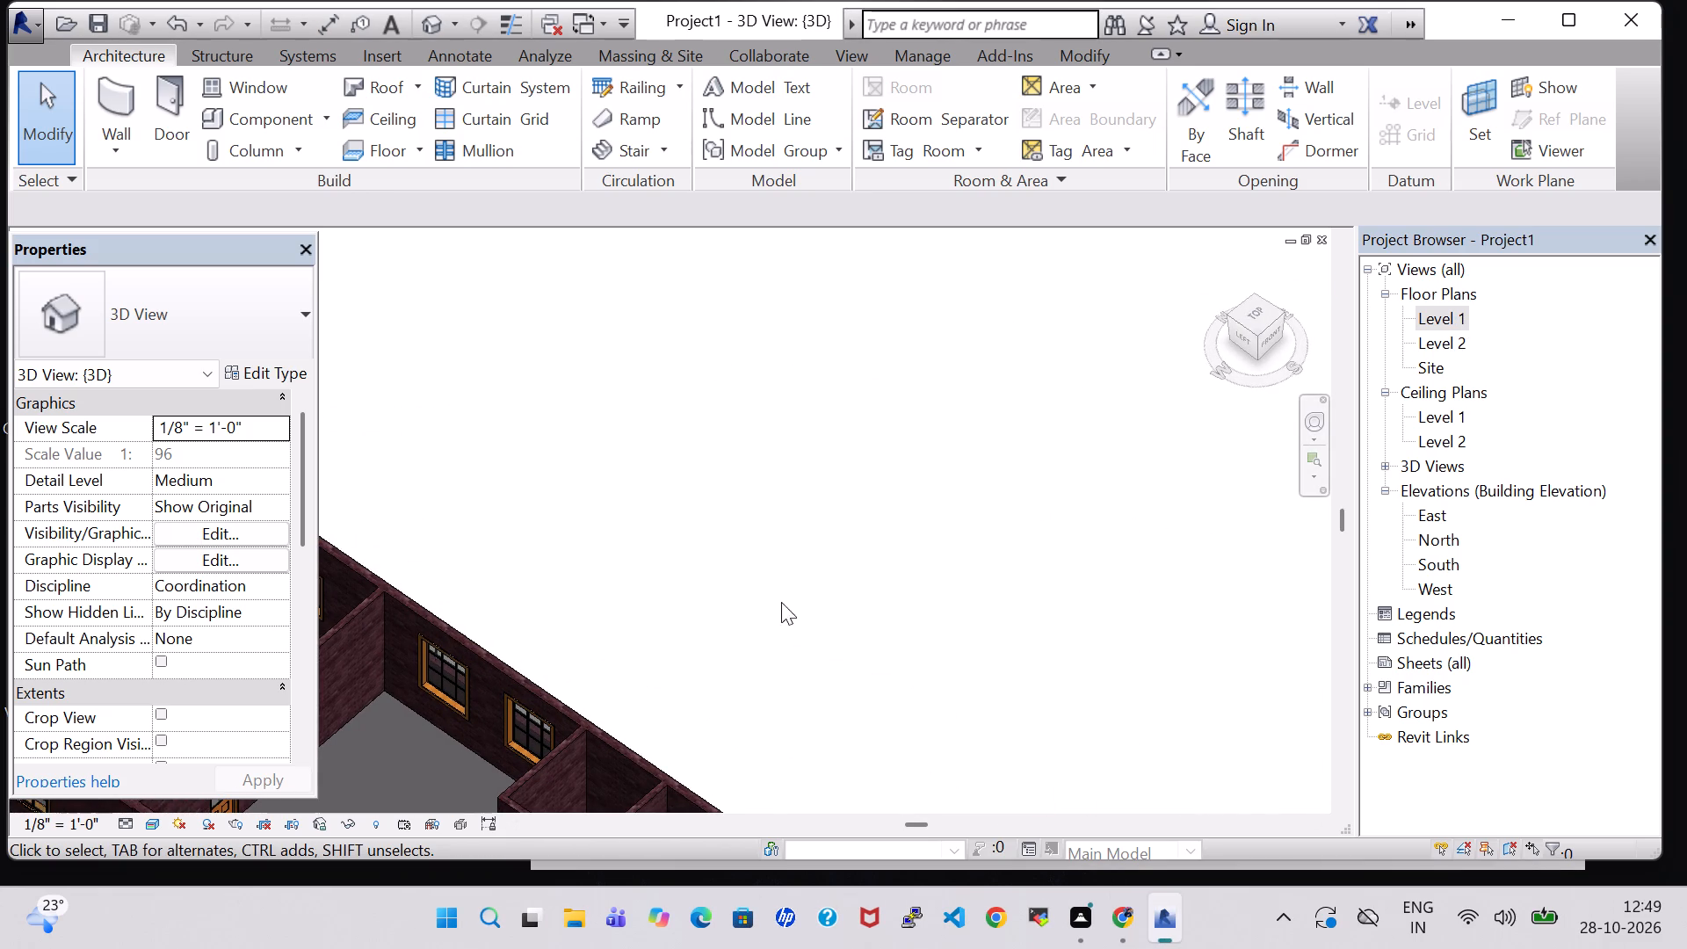
{"action": "middle_click_drag", "start_coordinate": [781, 602], "coordinate": [831, 315]}
{"action": "middle_click_drag", "start_coordinate": [1044, 634], "coordinate": [971, 612]}
{"action": "middle_click_drag", "start_coordinate": [757, 651], "coordinate": [769, 618]}
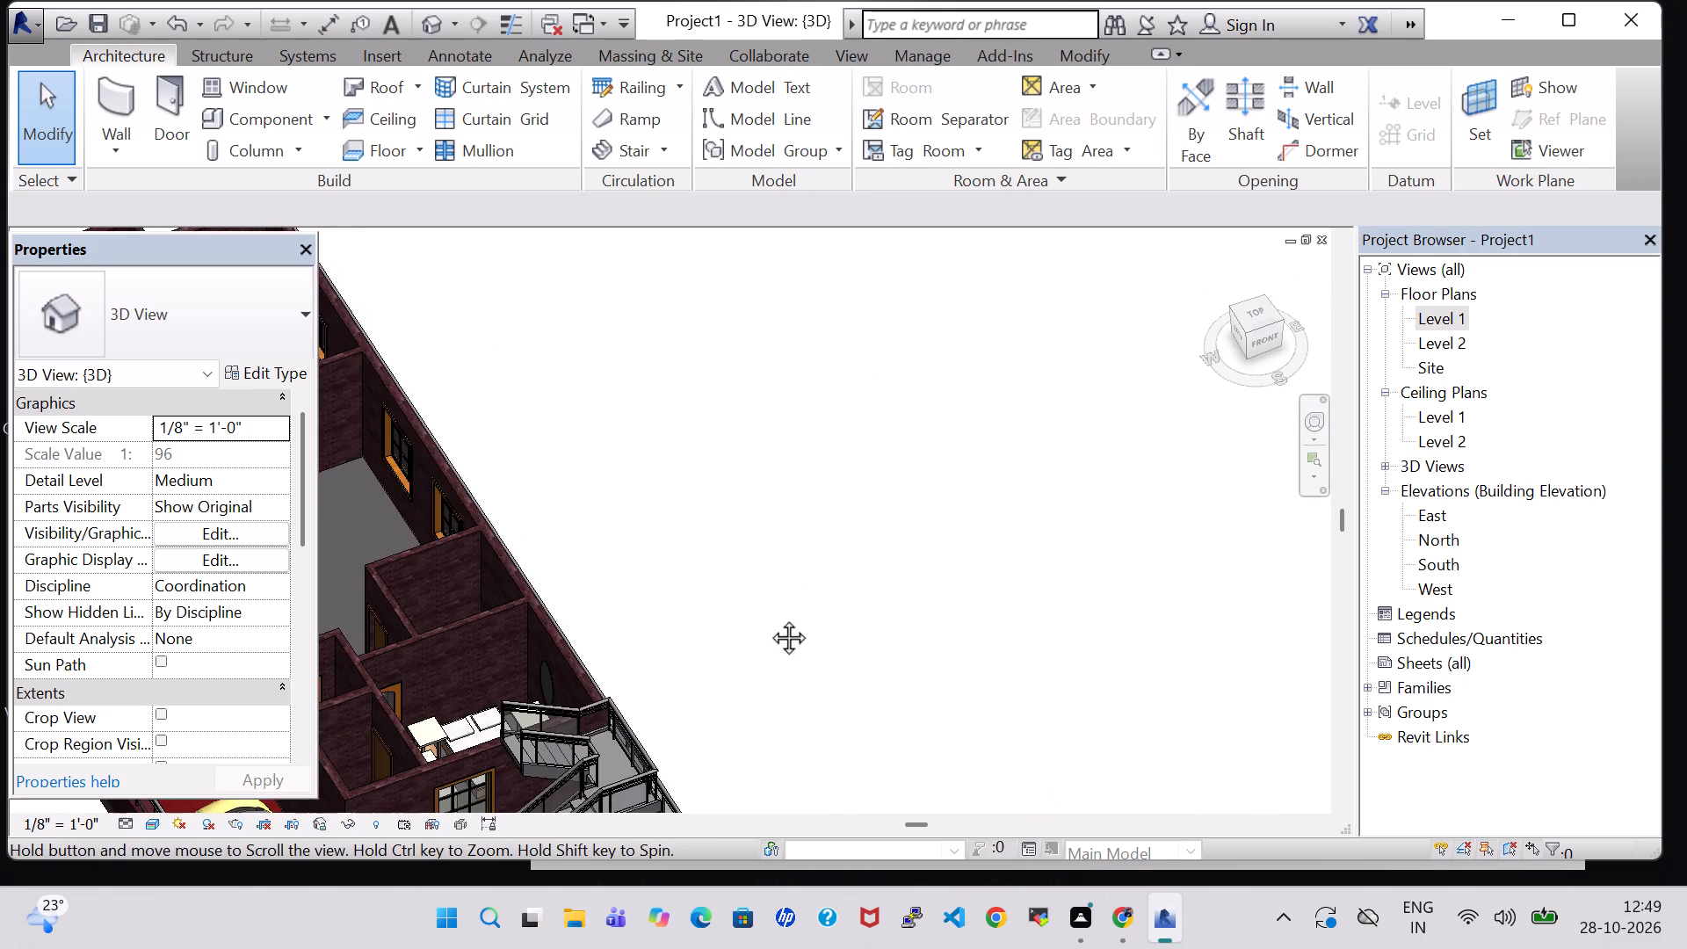
{"action": "middle_click_drag", "start_coordinate": [769, 618], "coordinate": [906, 381]}
{"action": "middle_click_drag", "start_coordinate": [965, 689], "coordinate": [896, 583], "text": "shift"}
{"action": "middle_click_drag", "start_coordinate": [547, 490], "coordinate": [644, 514]}
{"action": "middle_click_drag", "start_coordinate": [680, 516], "coordinate": [673, 515], "text": "shift"}
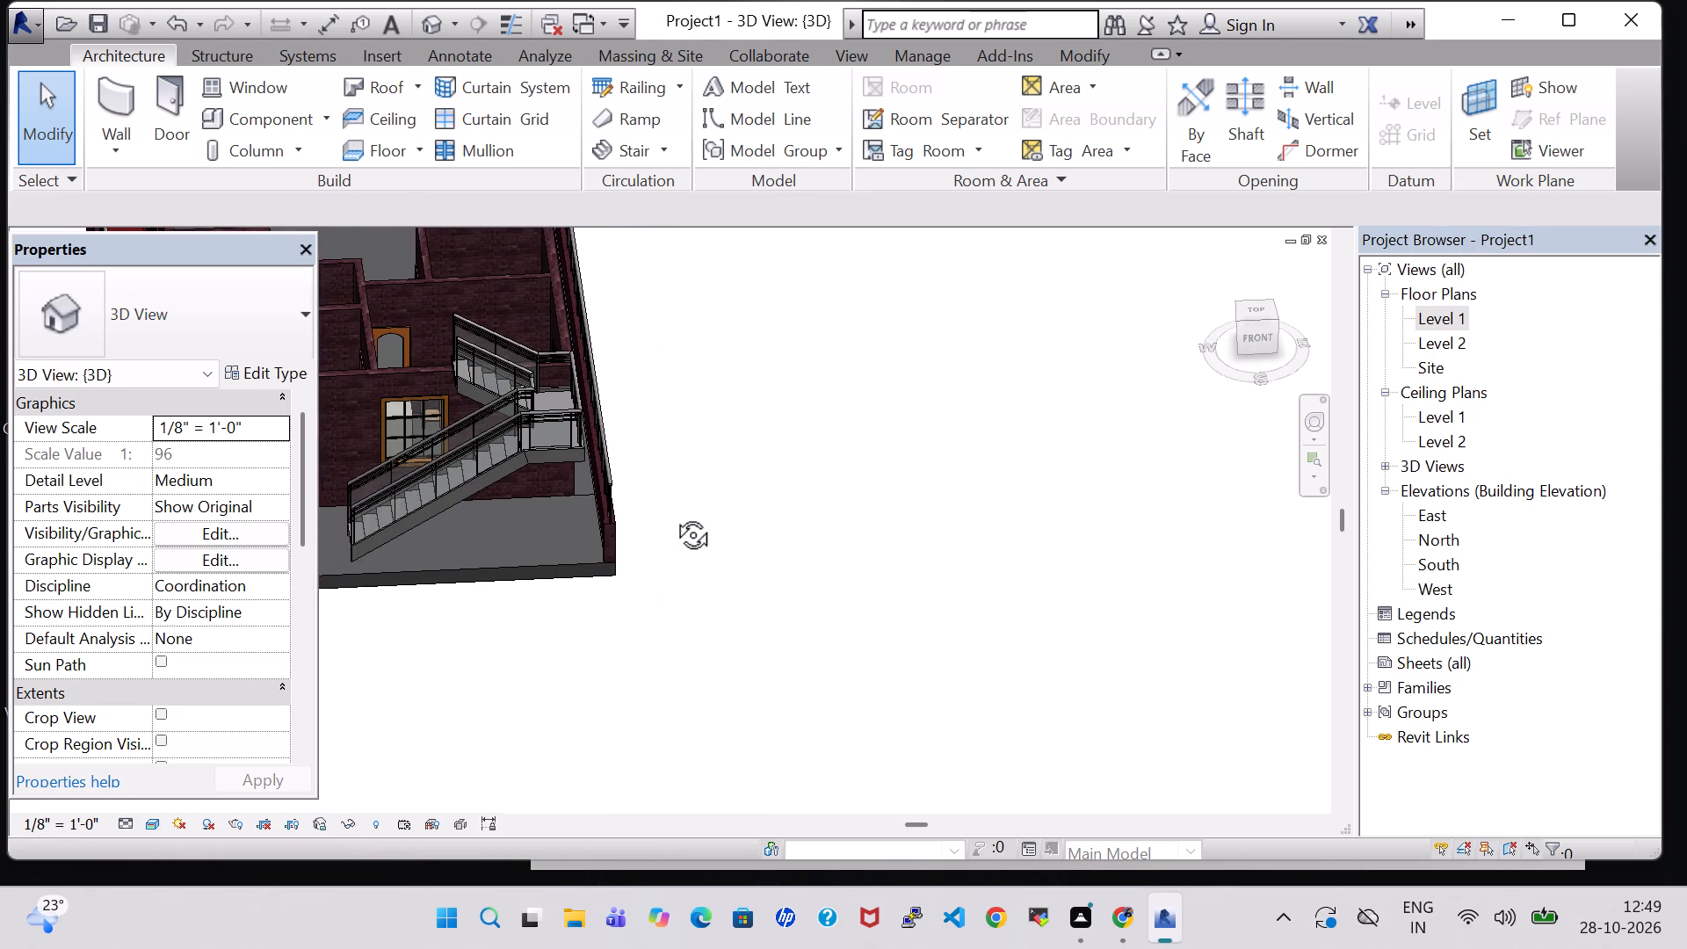
{"action": "middle_click_drag", "start_coordinate": [673, 515], "coordinate": [635, 511], "text": "shift"}
{"action": "middle_click_drag", "start_coordinate": [610, 489], "coordinate": [884, 600]}
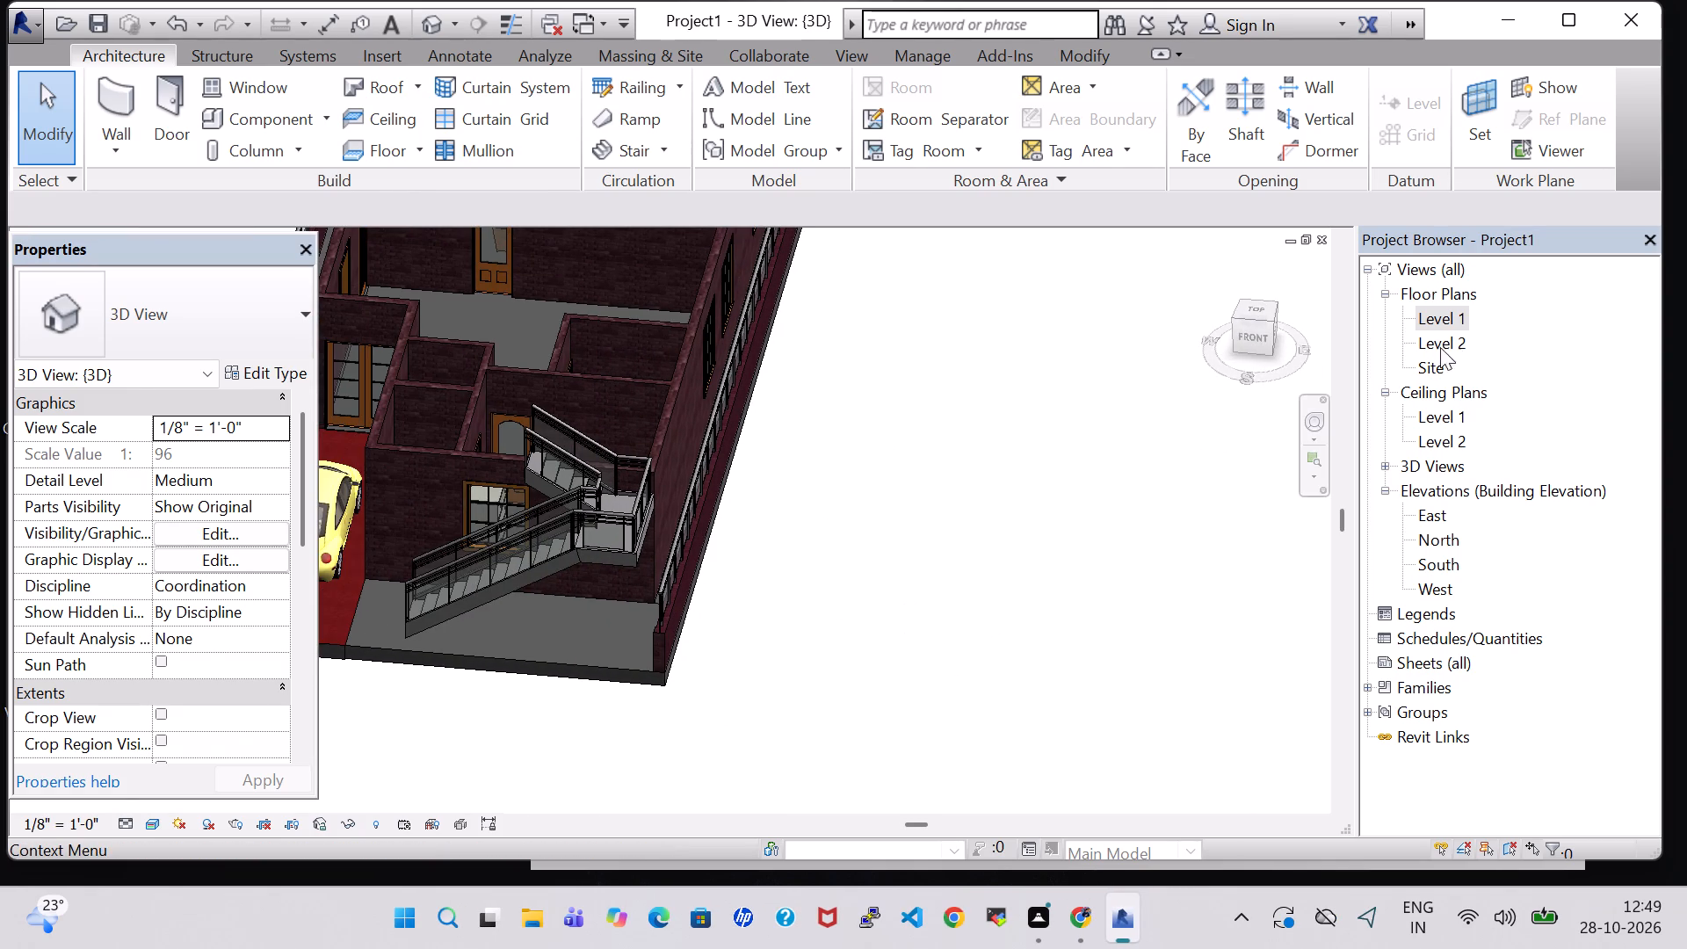
{"action": "double_click", "coordinate": [1449, 309]}
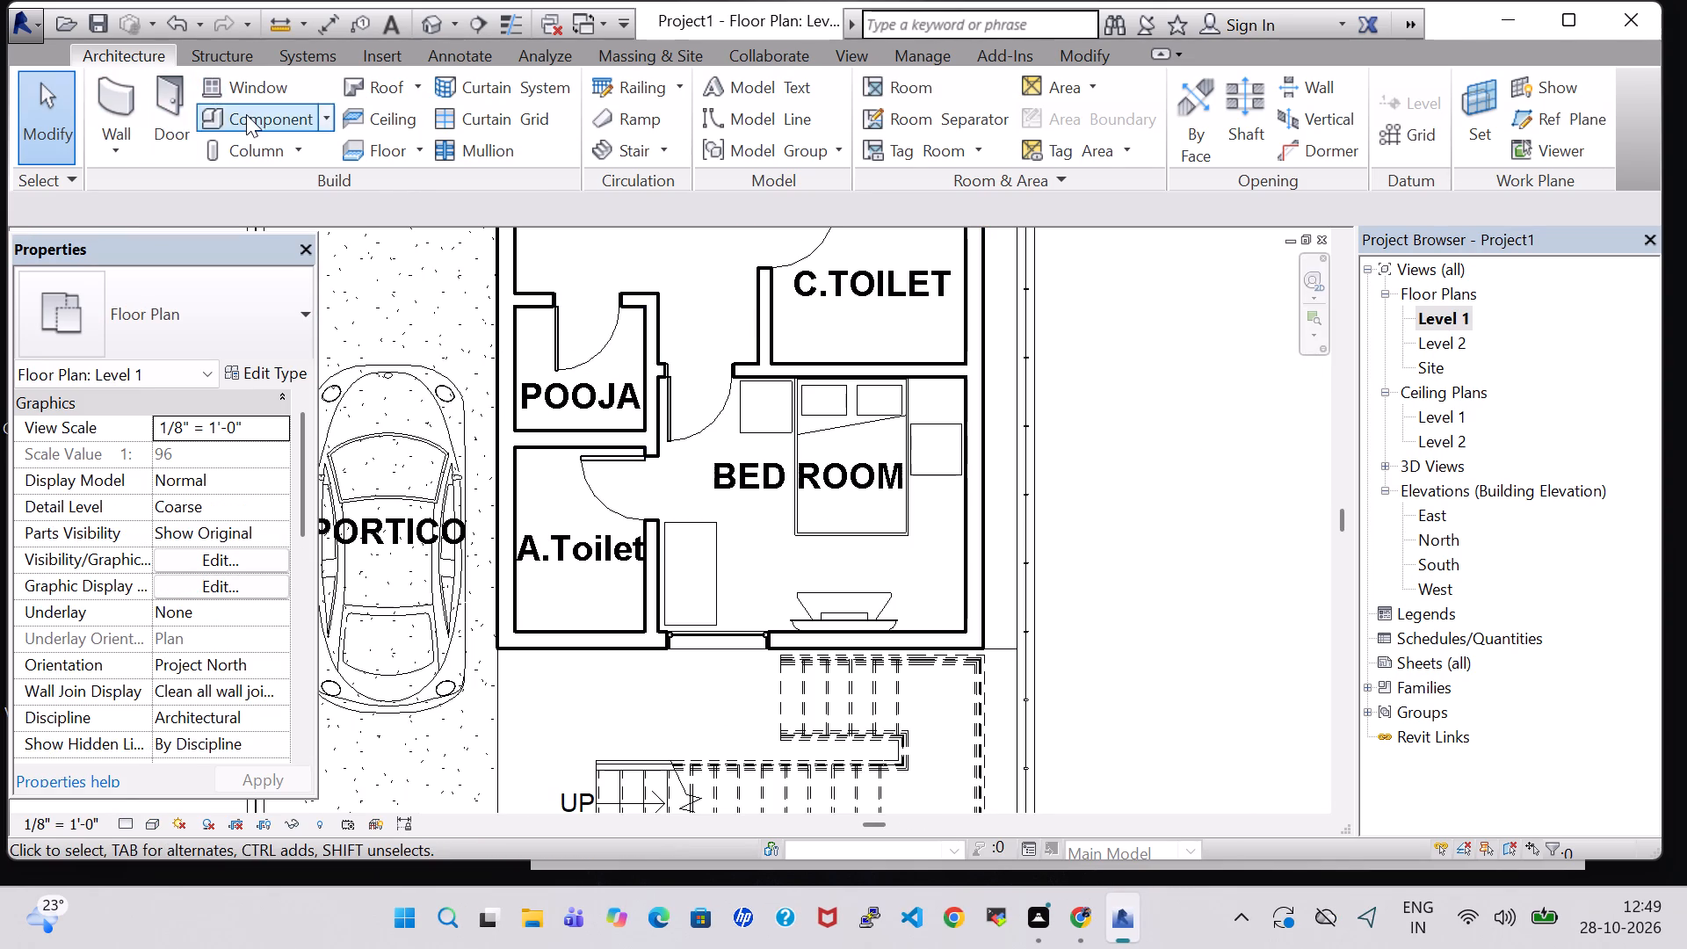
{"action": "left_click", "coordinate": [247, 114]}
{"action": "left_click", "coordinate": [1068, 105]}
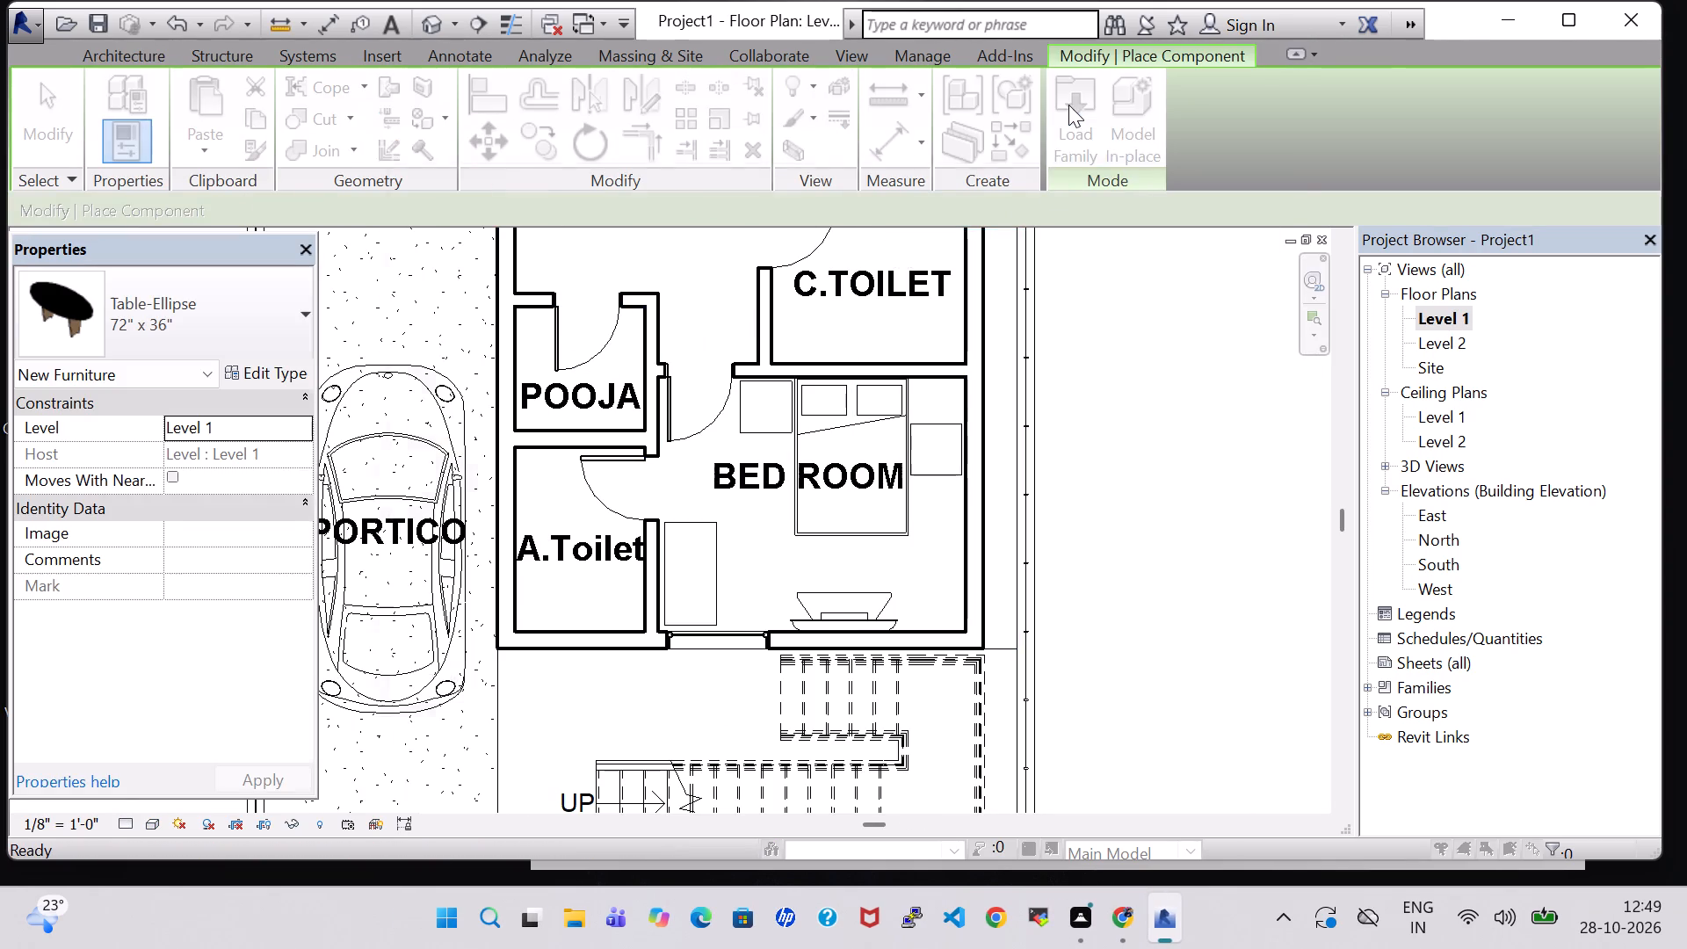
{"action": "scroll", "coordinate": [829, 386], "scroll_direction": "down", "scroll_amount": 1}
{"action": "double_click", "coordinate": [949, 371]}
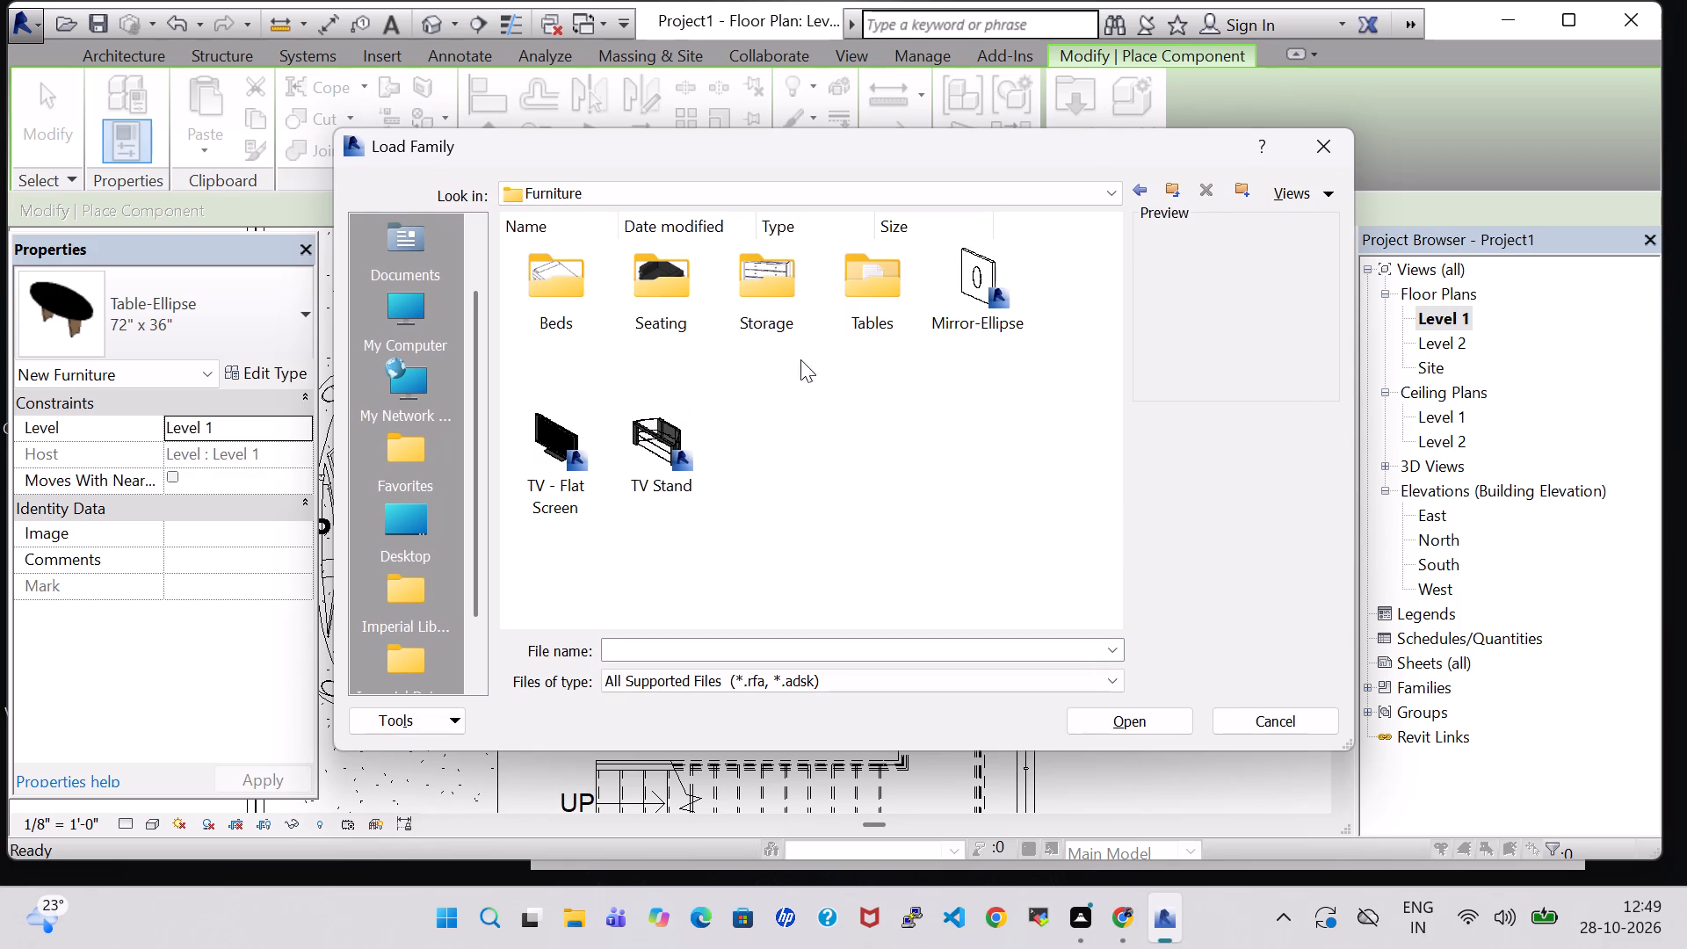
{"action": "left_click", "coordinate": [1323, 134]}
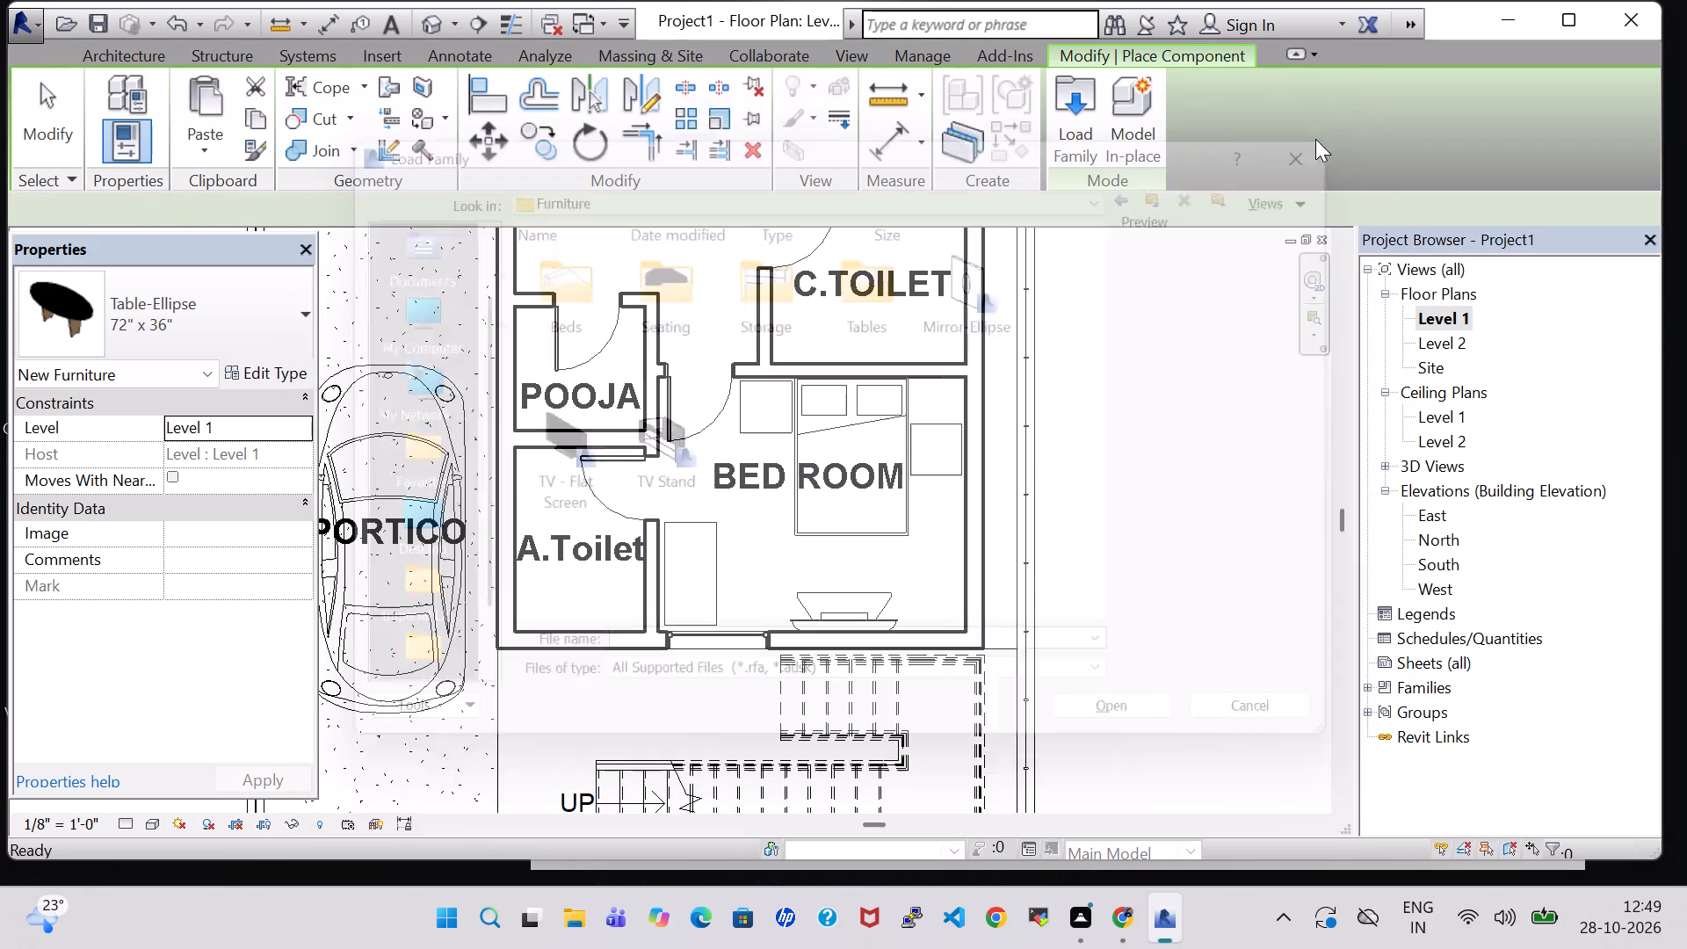
Load the Transom with Trim window family from the US Imperial Windows folder using the Window command.
{"action": "left_click", "coordinate": [128, 54]}
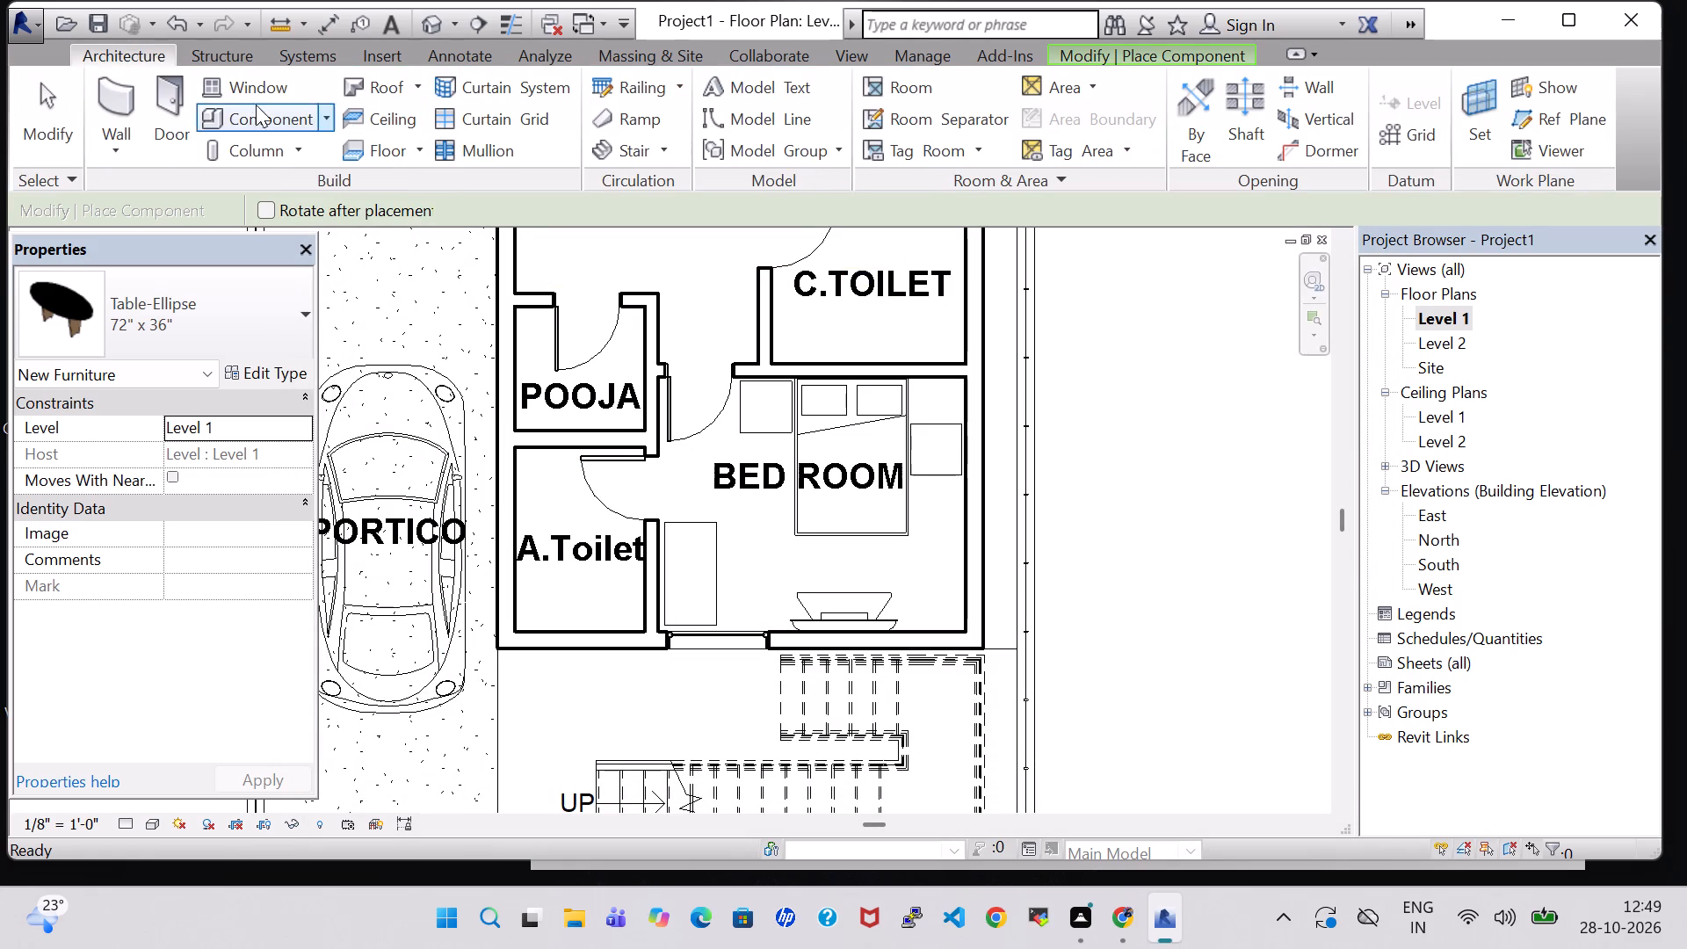
{"action": "left_click", "coordinate": [237, 90]}
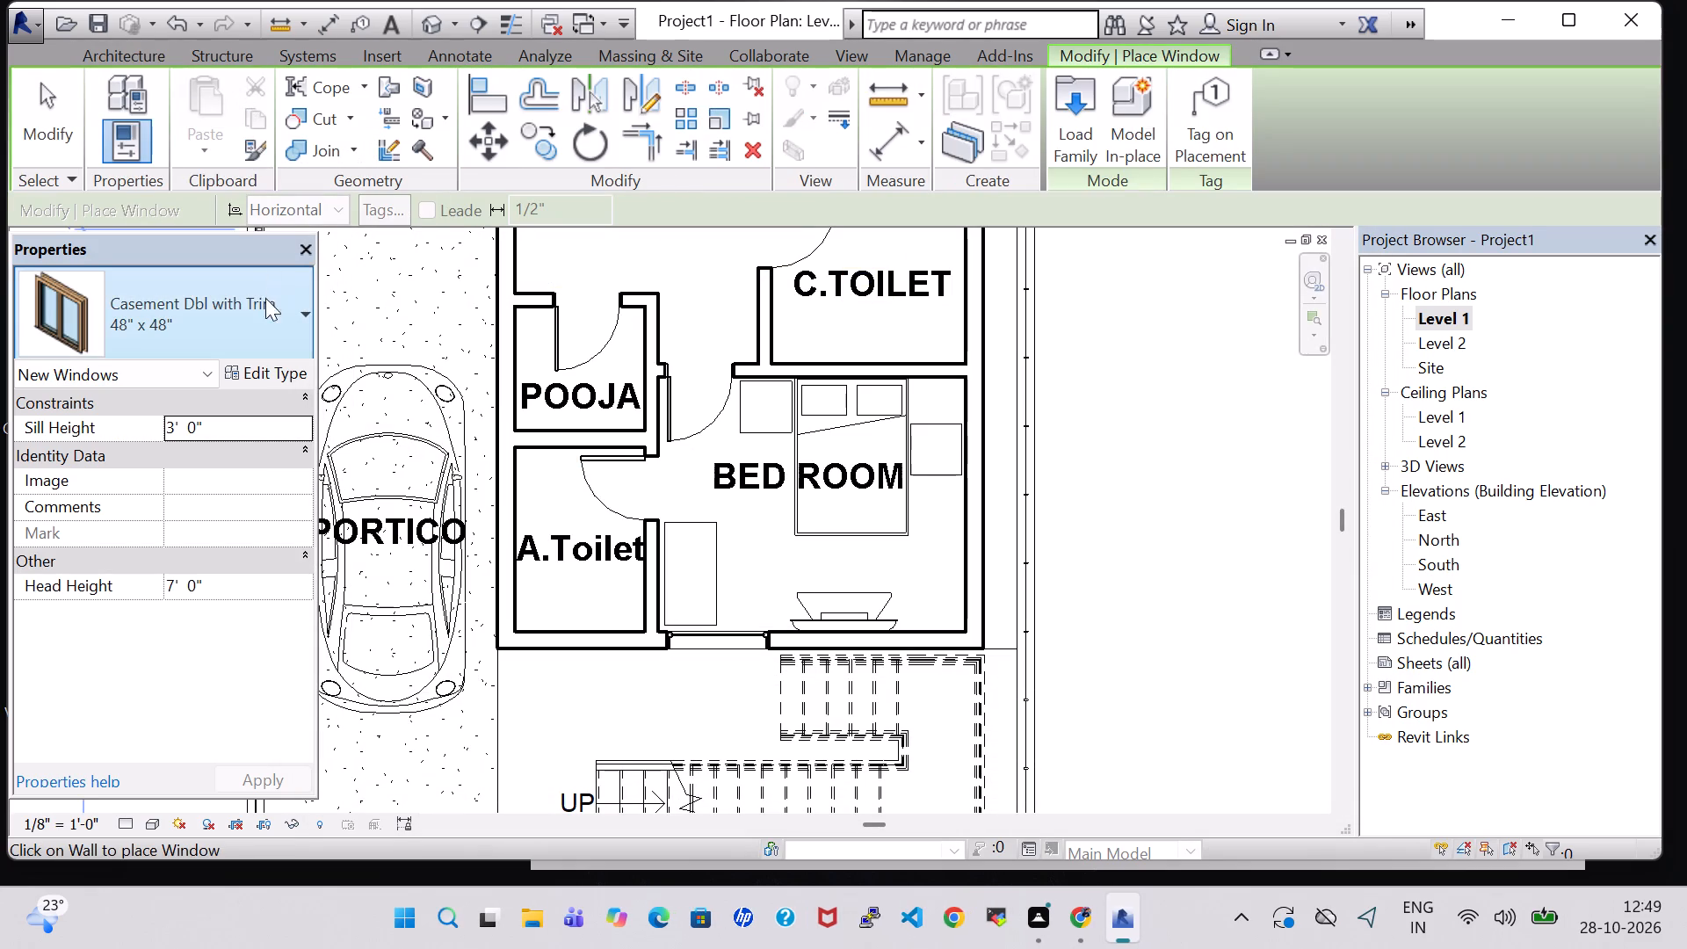
{"action": "left_click", "coordinate": [1087, 119]}
{"action": "scroll", "coordinate": [1019, 402], "scroll_direction": "down", "scroll_amount": 1}
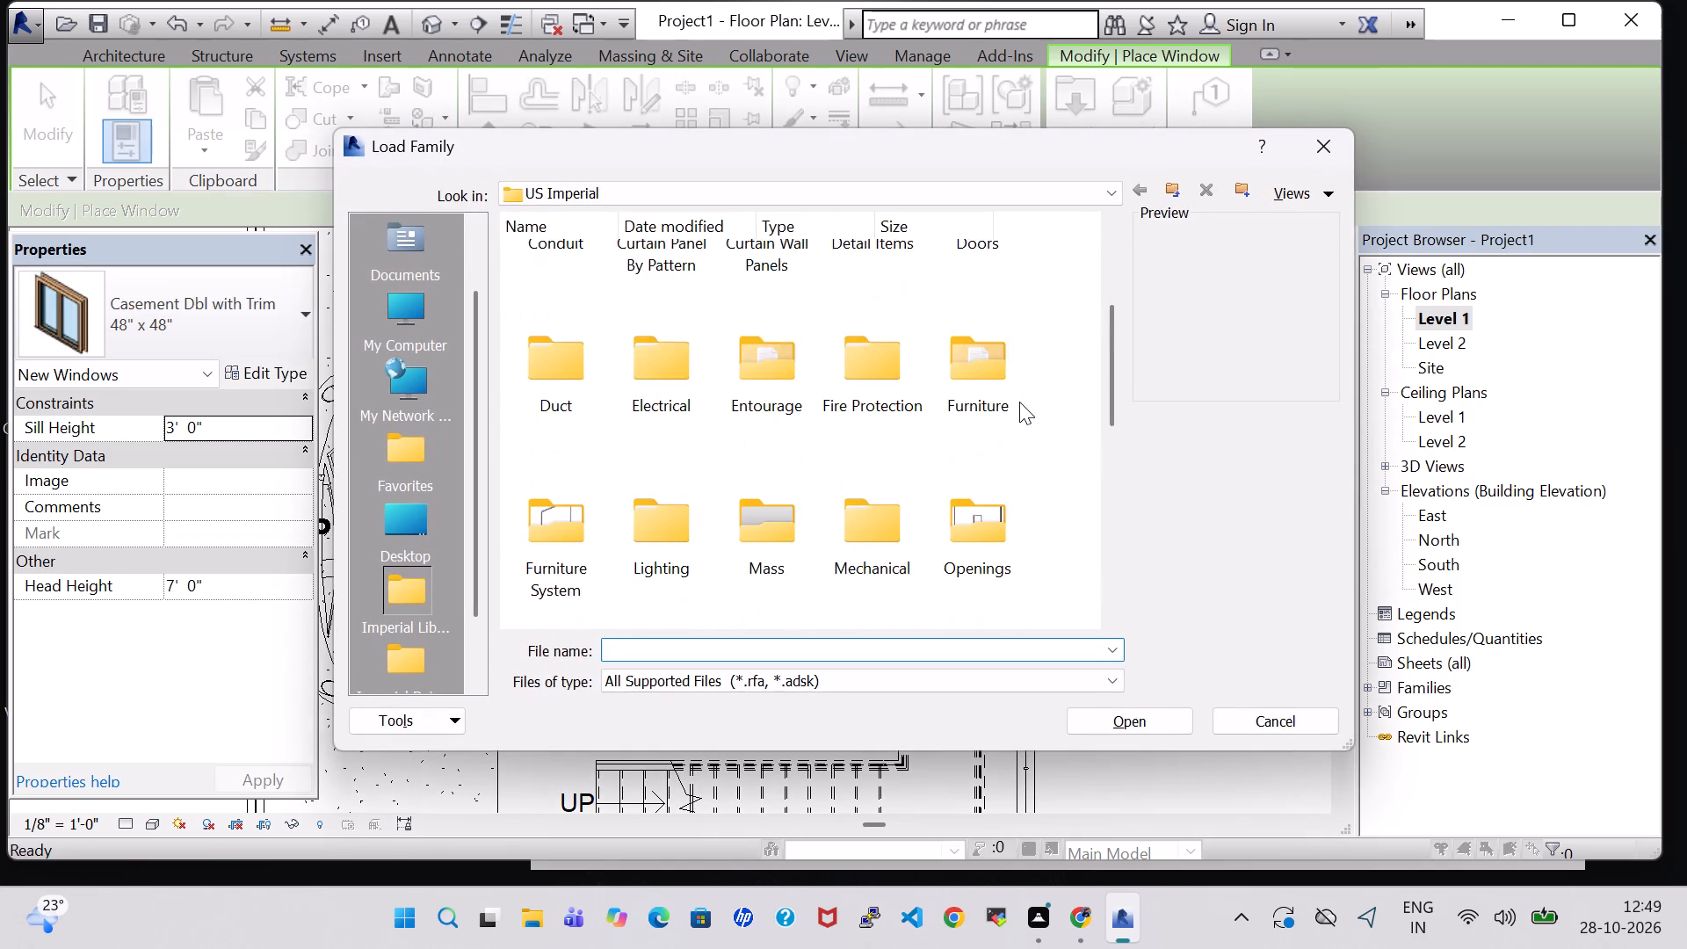
{"action": "scroll", "coordinate": [1019, 402], "scroll_direction": "down", "scroll_amount": 2}
{"action": "scroll", "coordinate": [760, 557], "scroll_direction": "down", "scroll_amount": 2}
{"action": "double_click", "coordinate": [758, 549]}
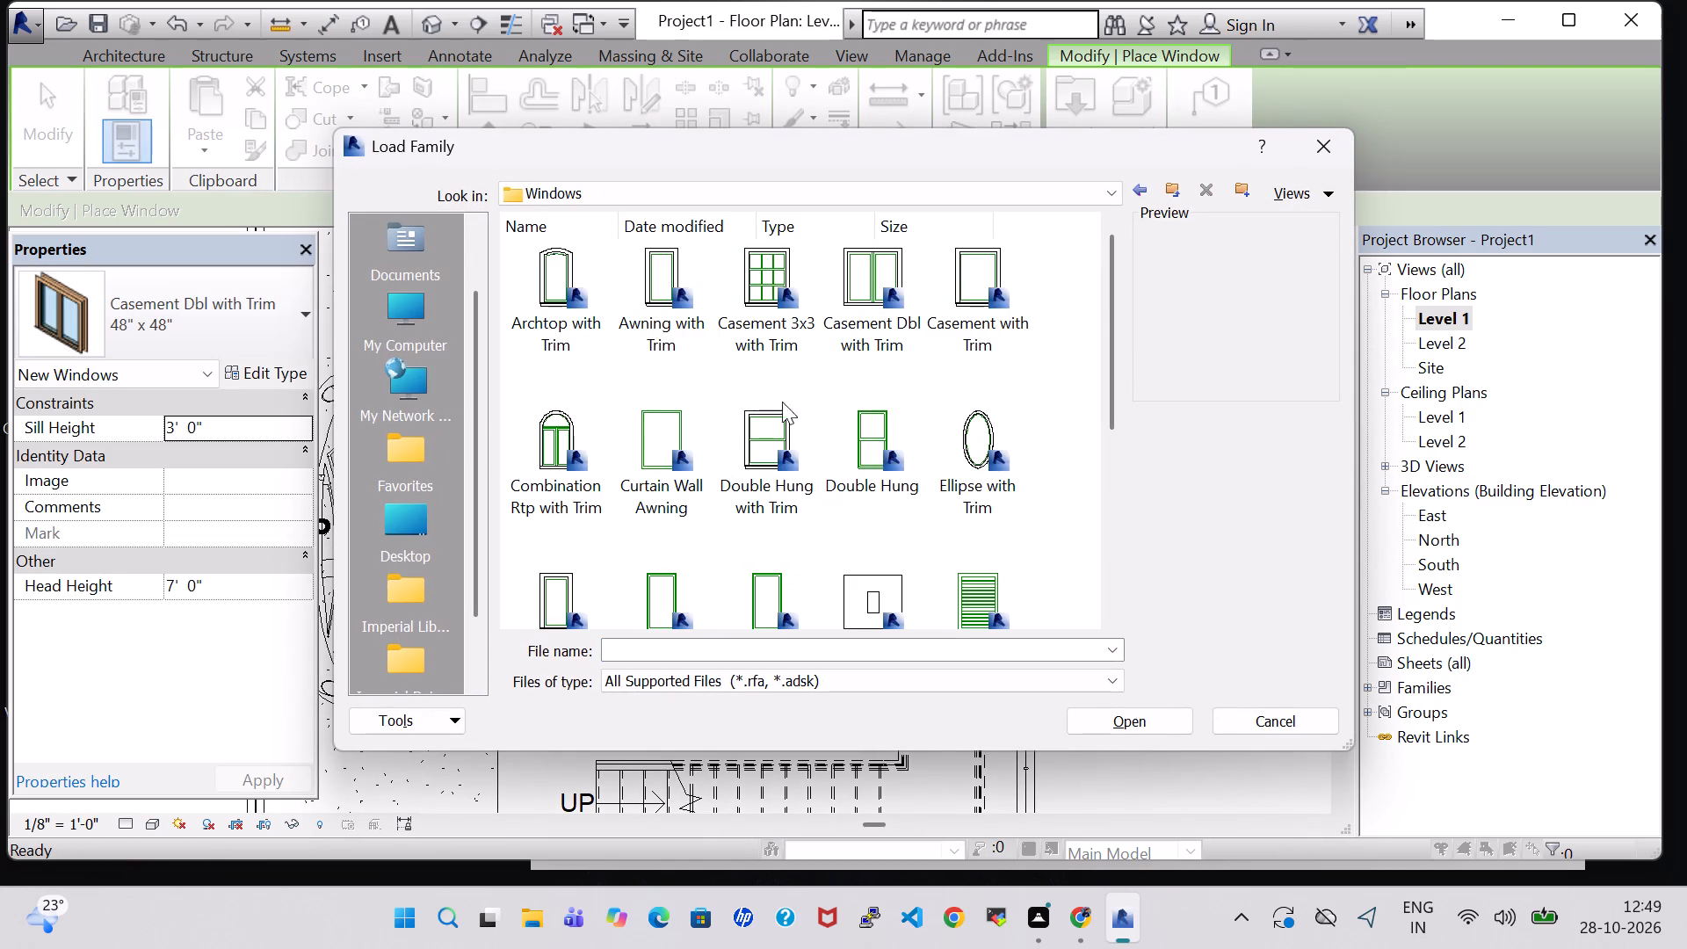
{"action": "scroll", "coordinate": [918, 385], "scroll_direction": "down", "scroll_amount": 2}
{"action": "left_click", "coordinate": [891, 416]}
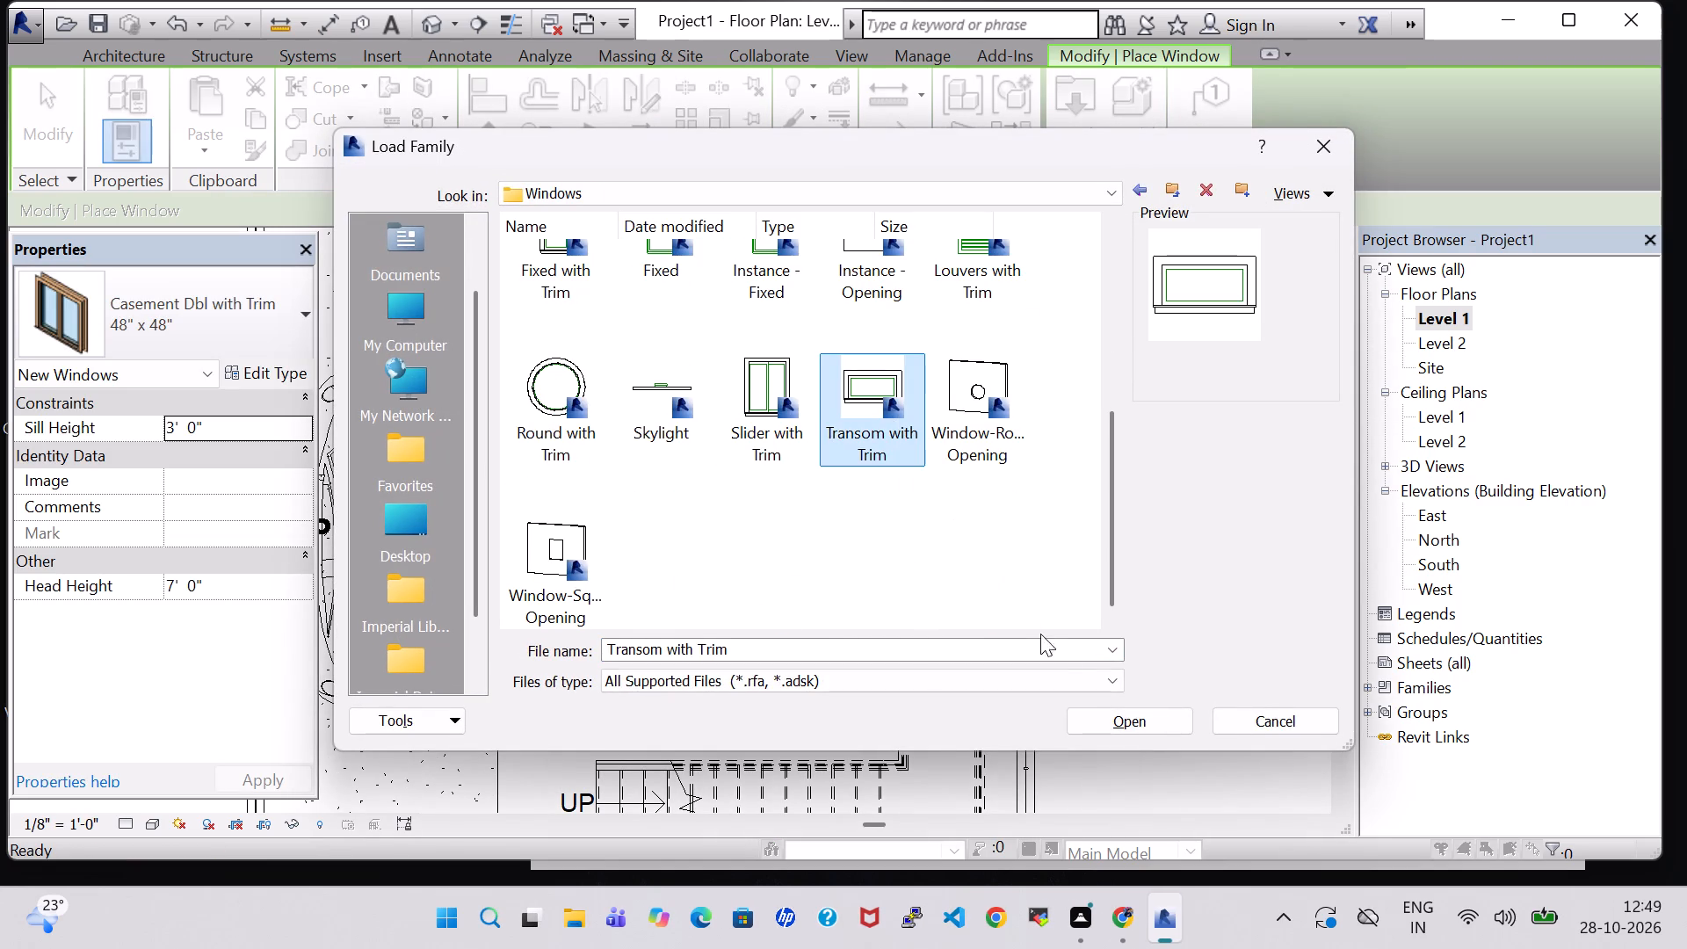
{"action": "left_click", "coordinate": [1126, 720]}
Place 24" x 24" Transom with Trim windows in C.Toilet's outer wall, about 3'-2" from its living-side wall, and midway along A.Toilet's portico wall.
{"action": "scroll", "coordinate": [924, 475], "scroll_direction": "up", "scroll_amount": 3}
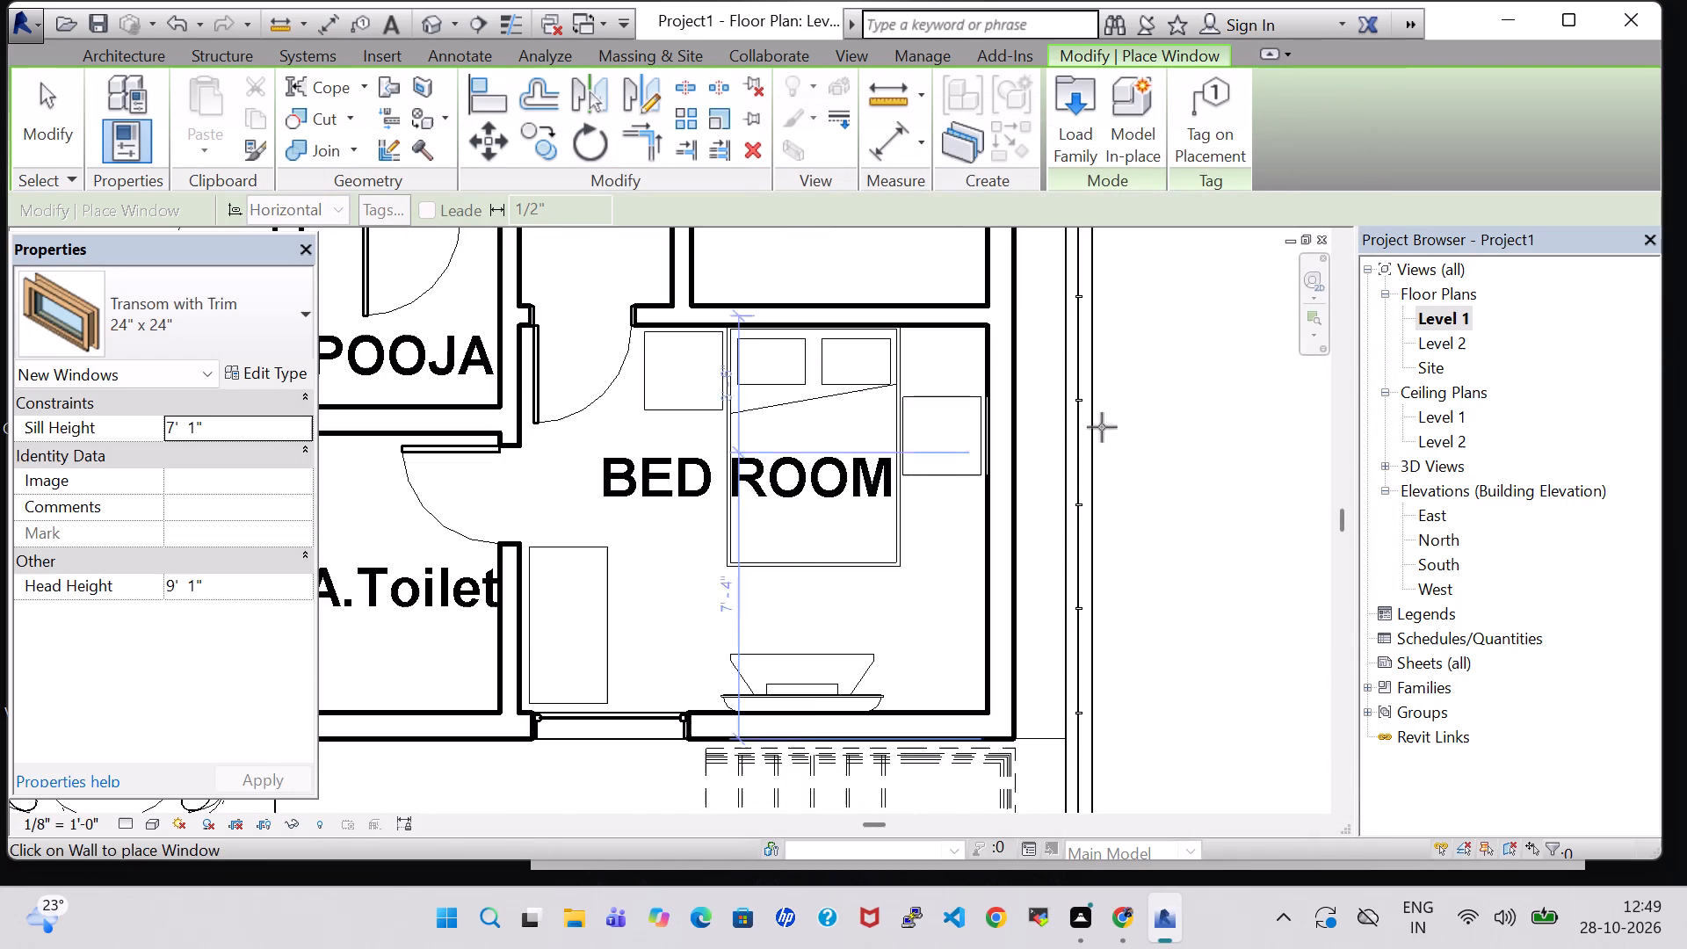
{"action": "middle_click_drag", "start_coordinate": [1136, 398], "coordinate": [1126, 733]}
{"action": "left_click", "coordinate": [986, 502]}
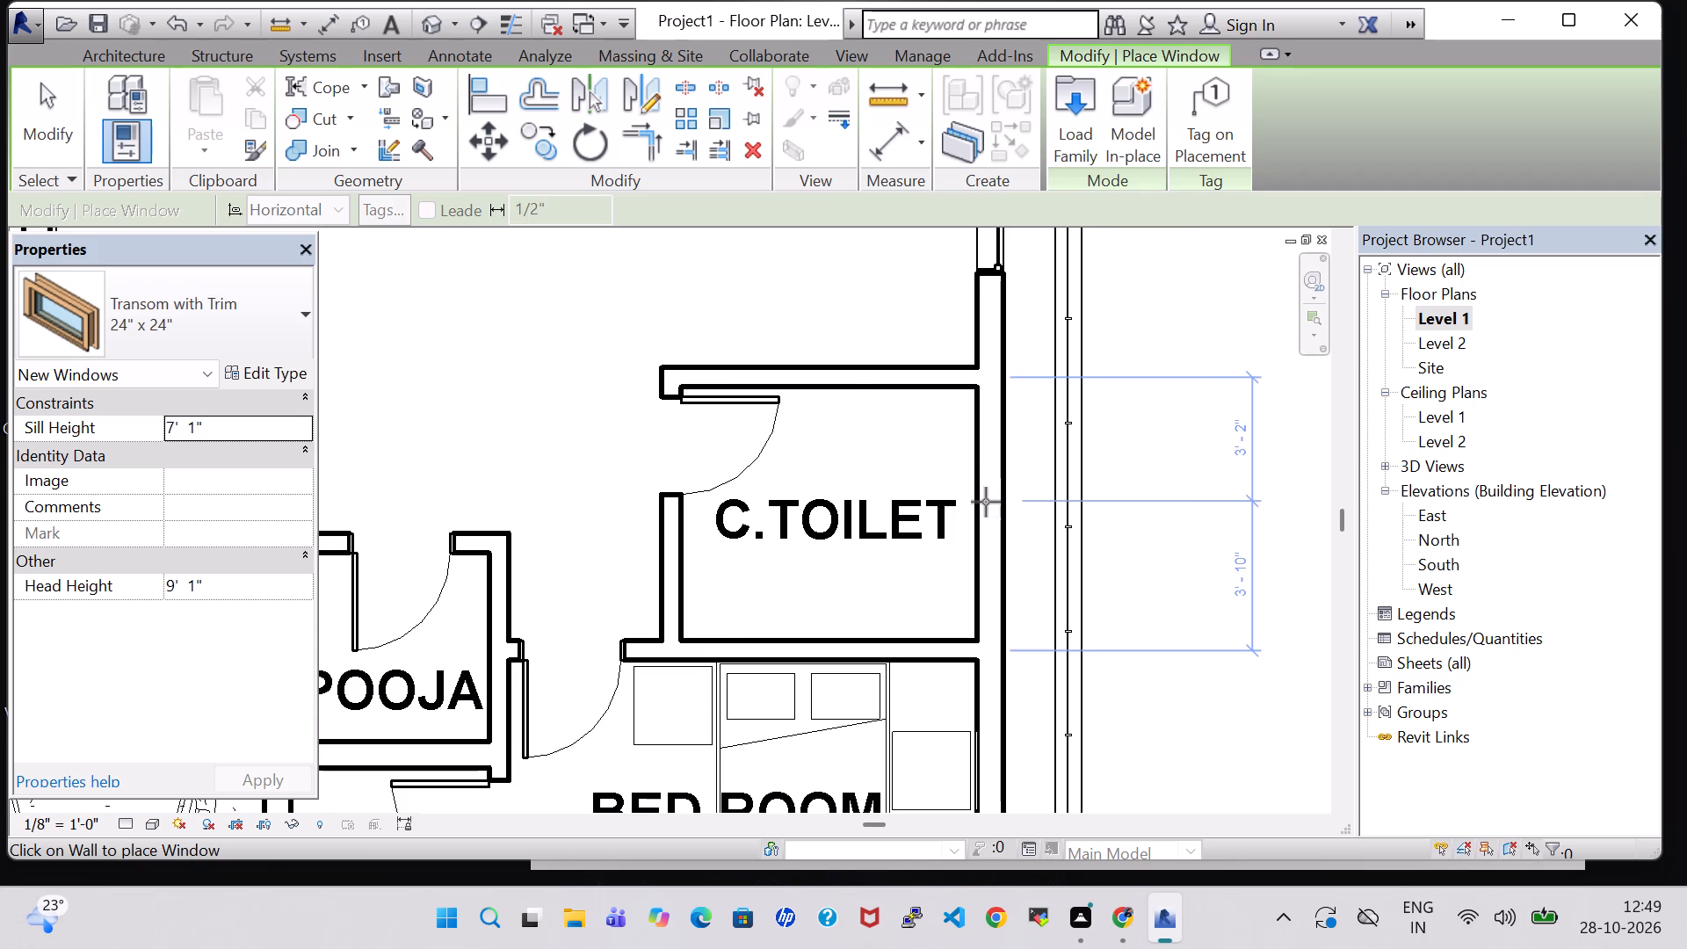
{"action": "scroll", "coordinate": [922, 515], "scroll_direction": "down", "scroll_amount": 8}
{"action": "middle_click_drag", "start_coordinate": [794, 392], "coordinate": [801, 610]}
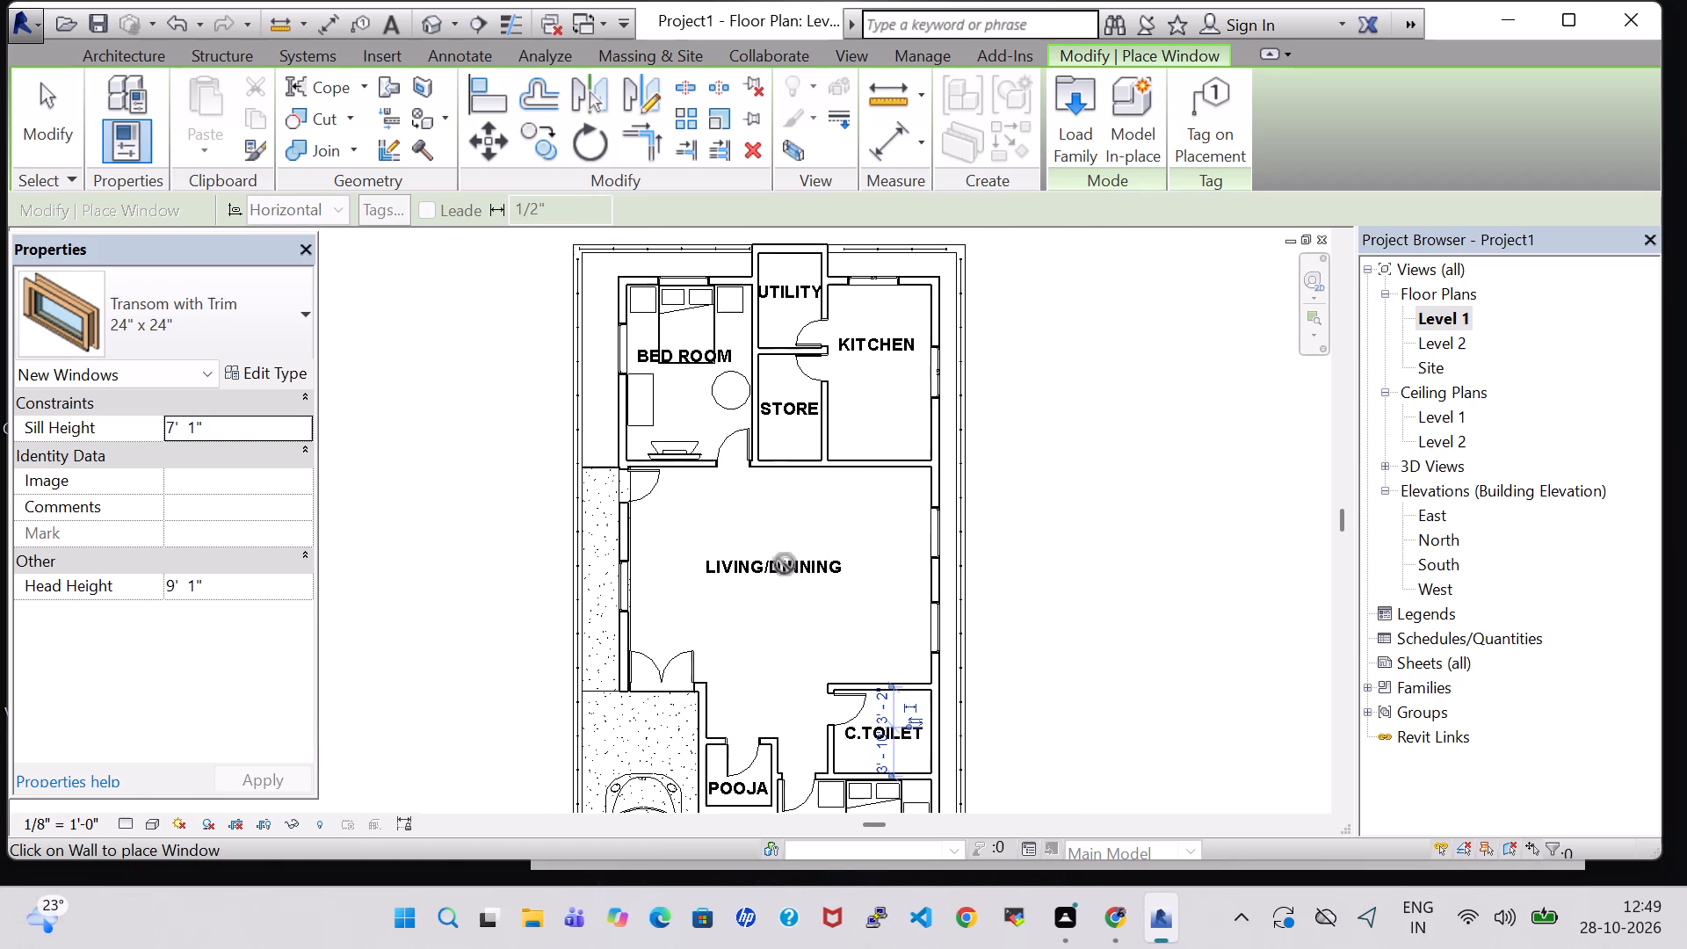
{"action": "middle_click_drag", "start_coordinate": [786, 593], "coordinate": [806, 337]}
{"action": "scroll", "coordinate": [742, 623], "scroll_direction": "up", "scroll_amount": 5}
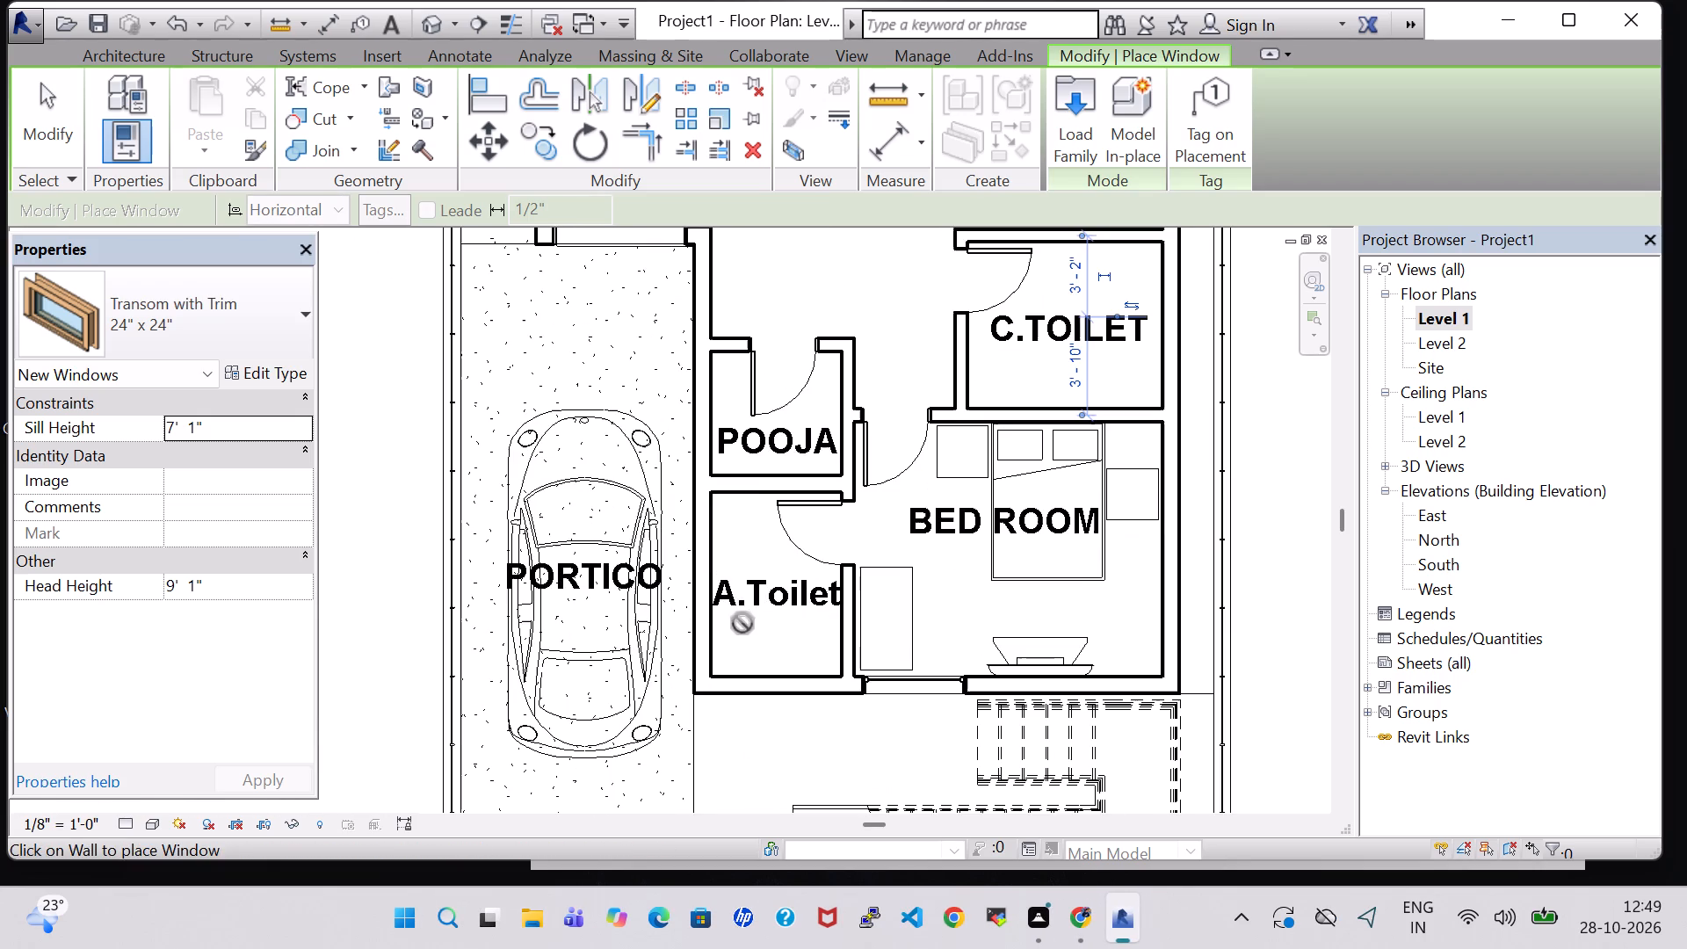
{"action": "left_click", "coordinate": [704, 593]}
{"action": "scroll", "coordinate": [725, 605], "scroll_direction": "down", "scroll_amount": 3}
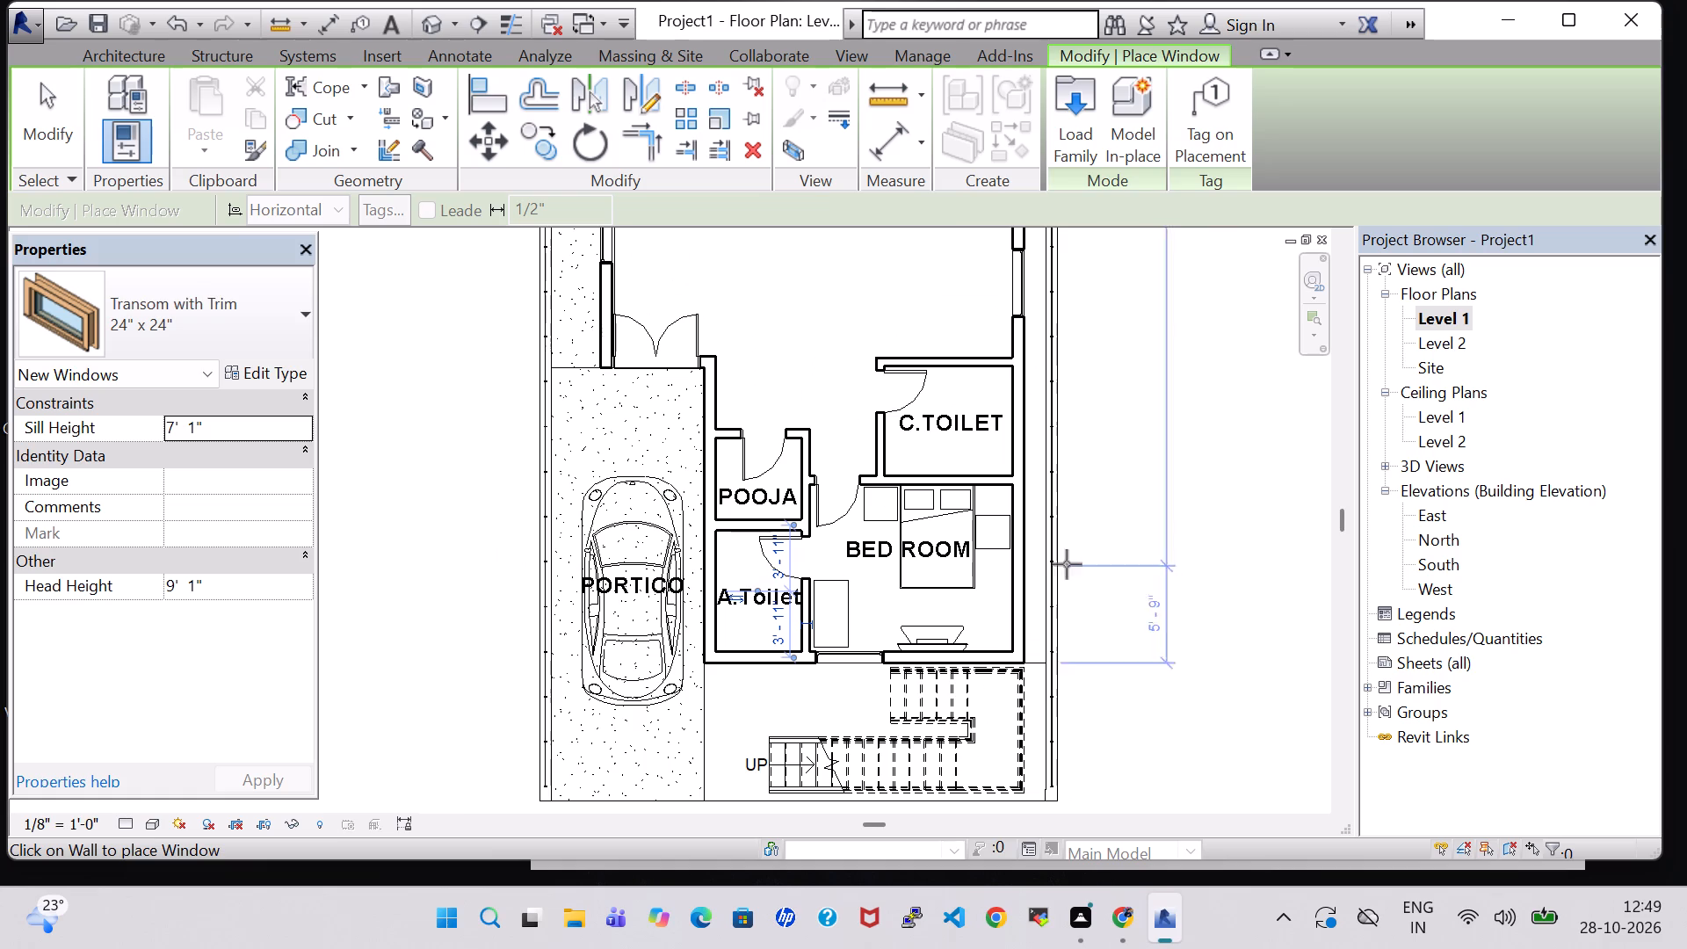
{"action": "key", "text": "Escape"}
{"action": "key", "text": "Escape"}
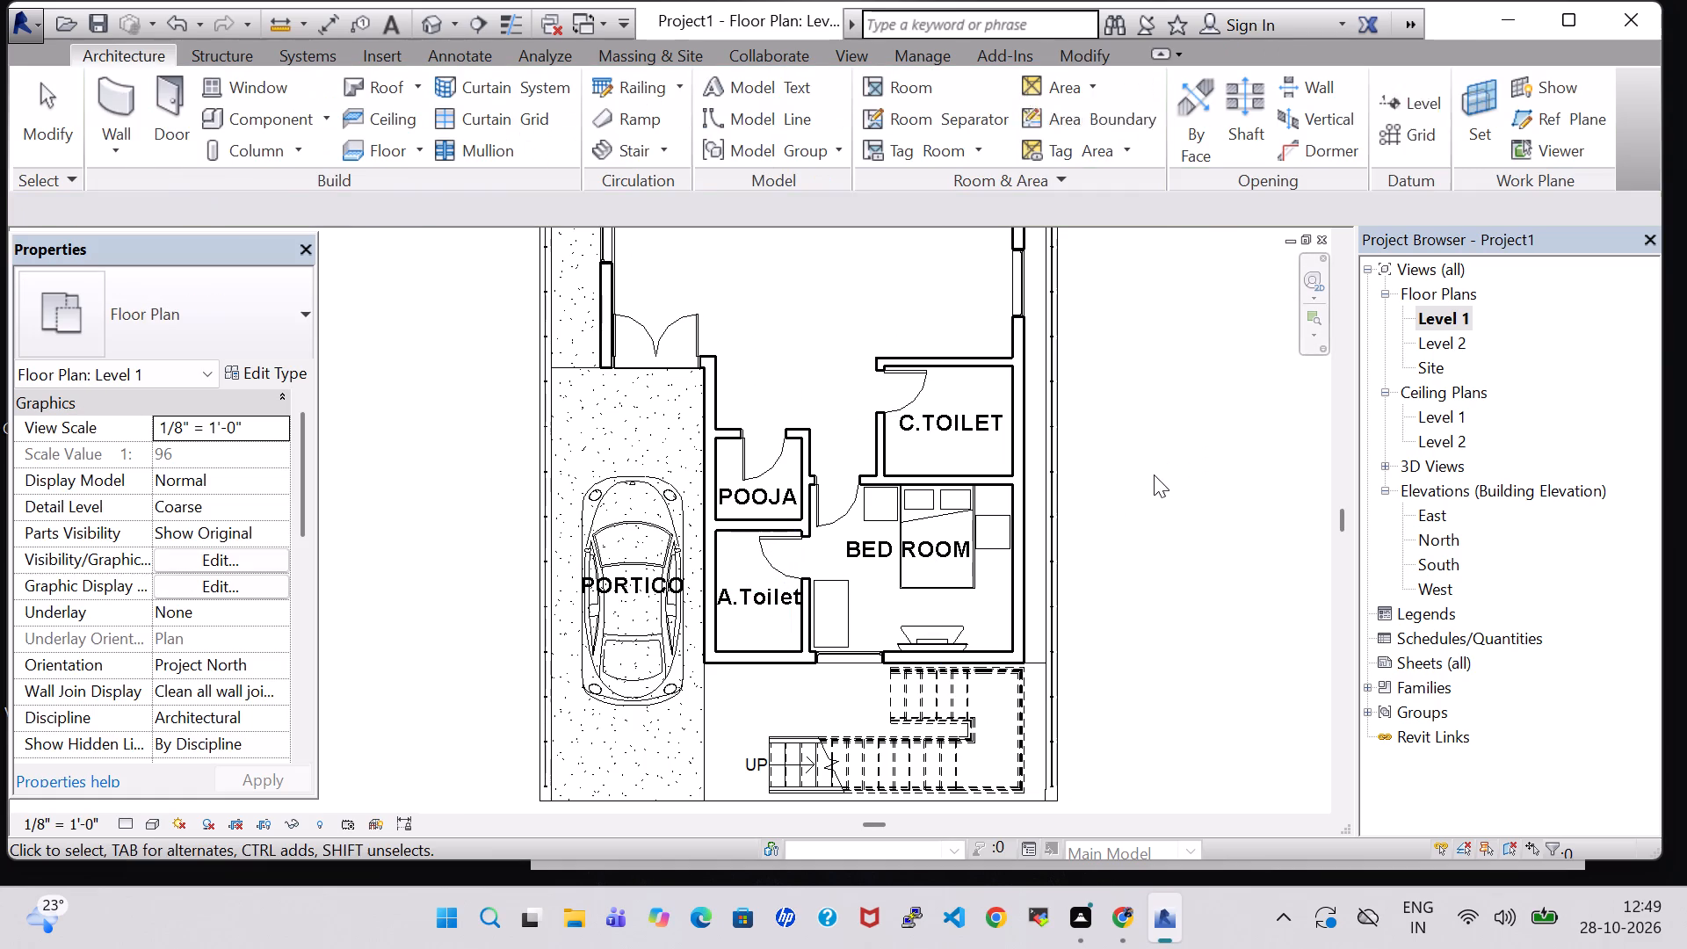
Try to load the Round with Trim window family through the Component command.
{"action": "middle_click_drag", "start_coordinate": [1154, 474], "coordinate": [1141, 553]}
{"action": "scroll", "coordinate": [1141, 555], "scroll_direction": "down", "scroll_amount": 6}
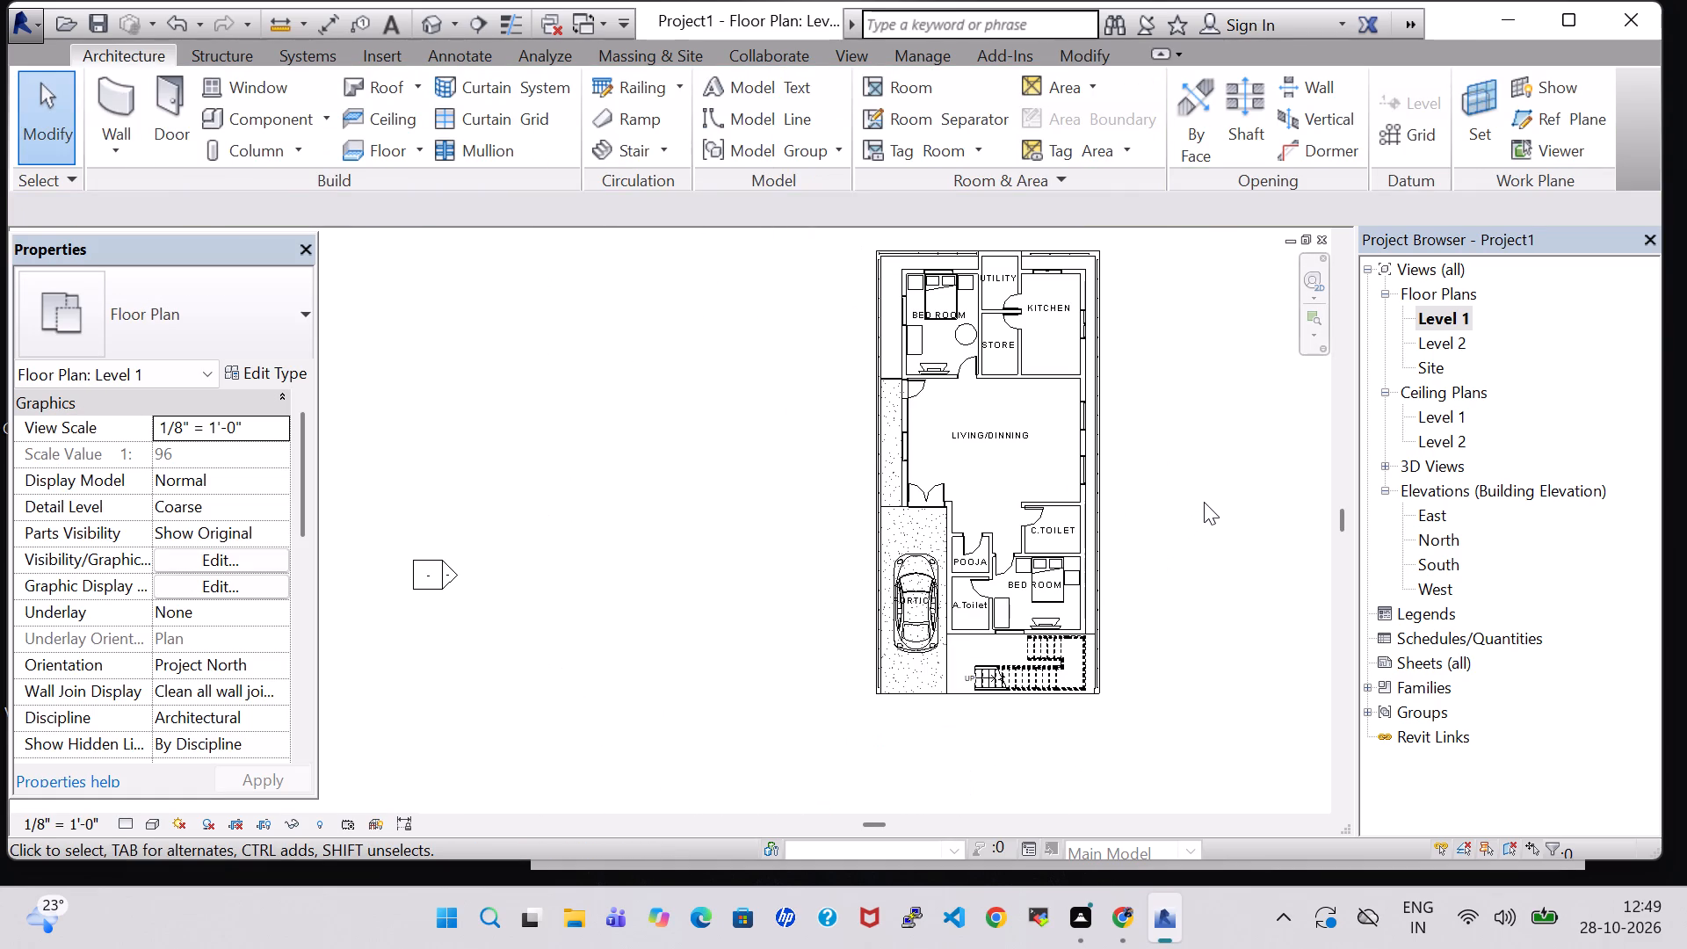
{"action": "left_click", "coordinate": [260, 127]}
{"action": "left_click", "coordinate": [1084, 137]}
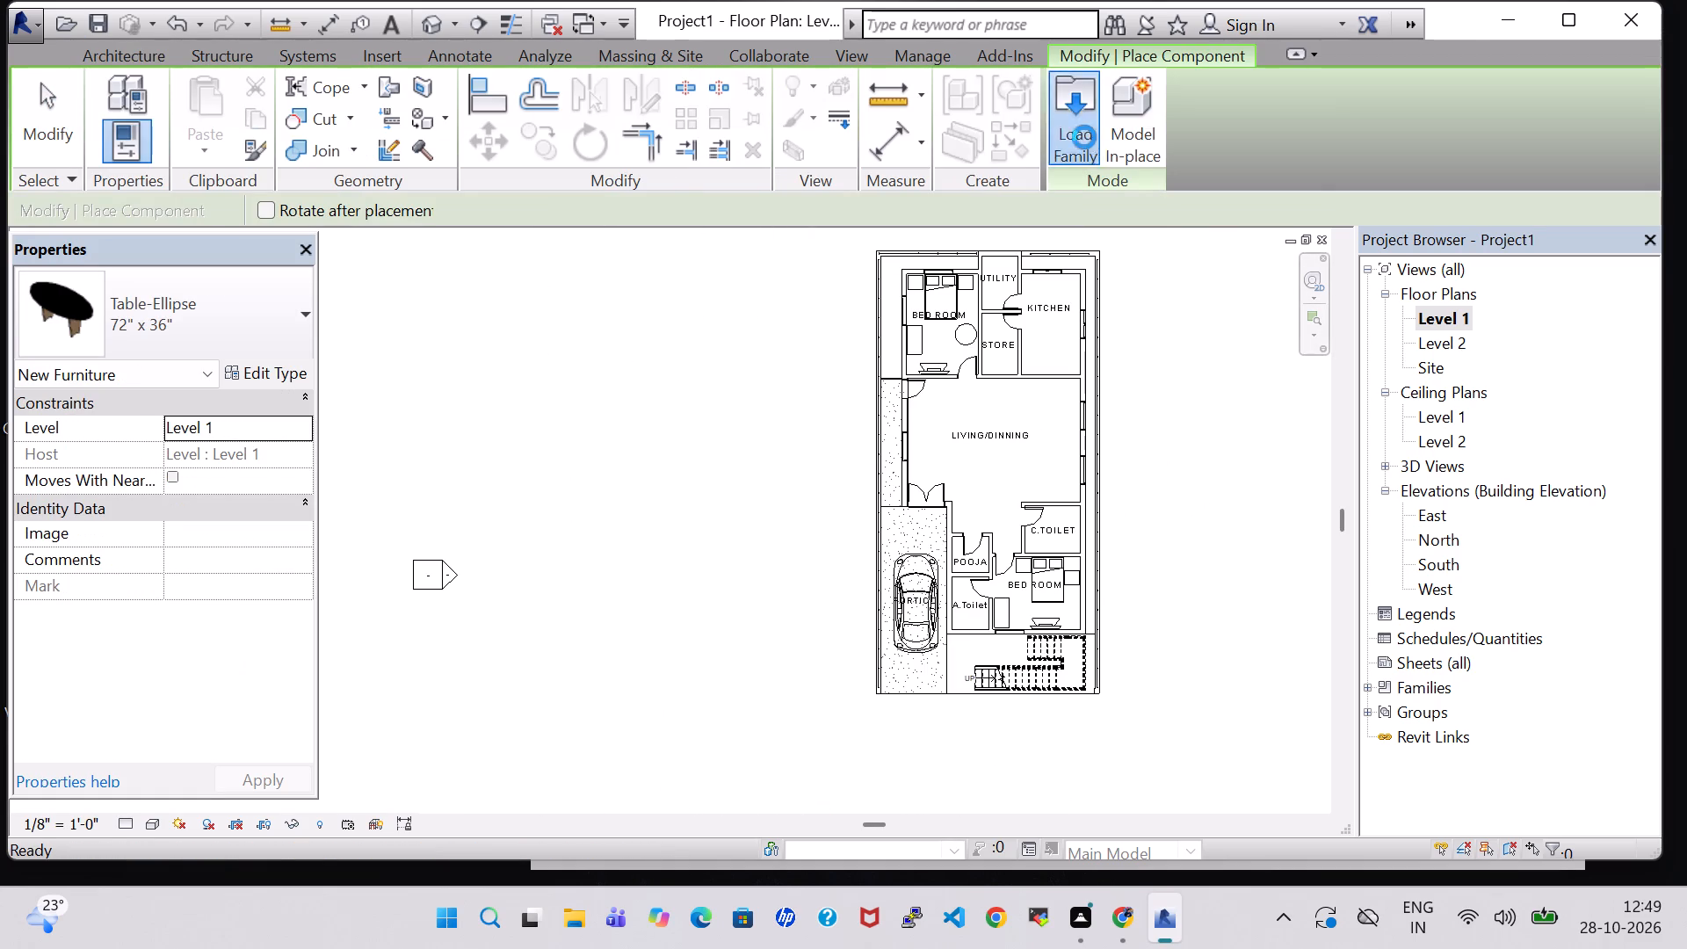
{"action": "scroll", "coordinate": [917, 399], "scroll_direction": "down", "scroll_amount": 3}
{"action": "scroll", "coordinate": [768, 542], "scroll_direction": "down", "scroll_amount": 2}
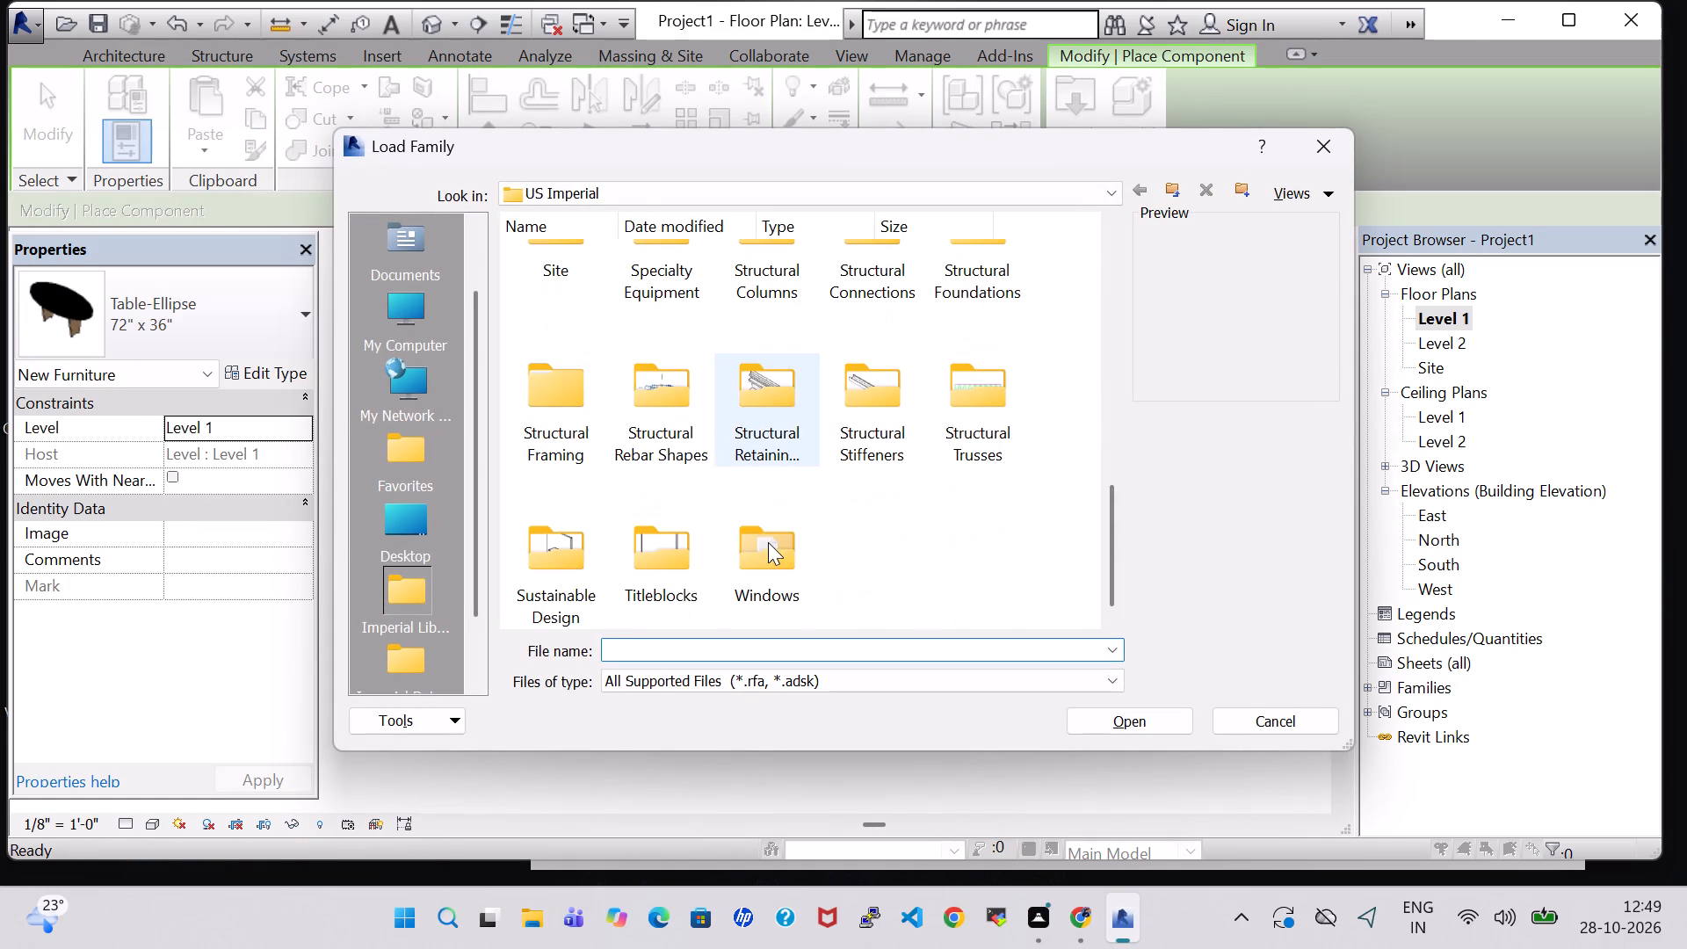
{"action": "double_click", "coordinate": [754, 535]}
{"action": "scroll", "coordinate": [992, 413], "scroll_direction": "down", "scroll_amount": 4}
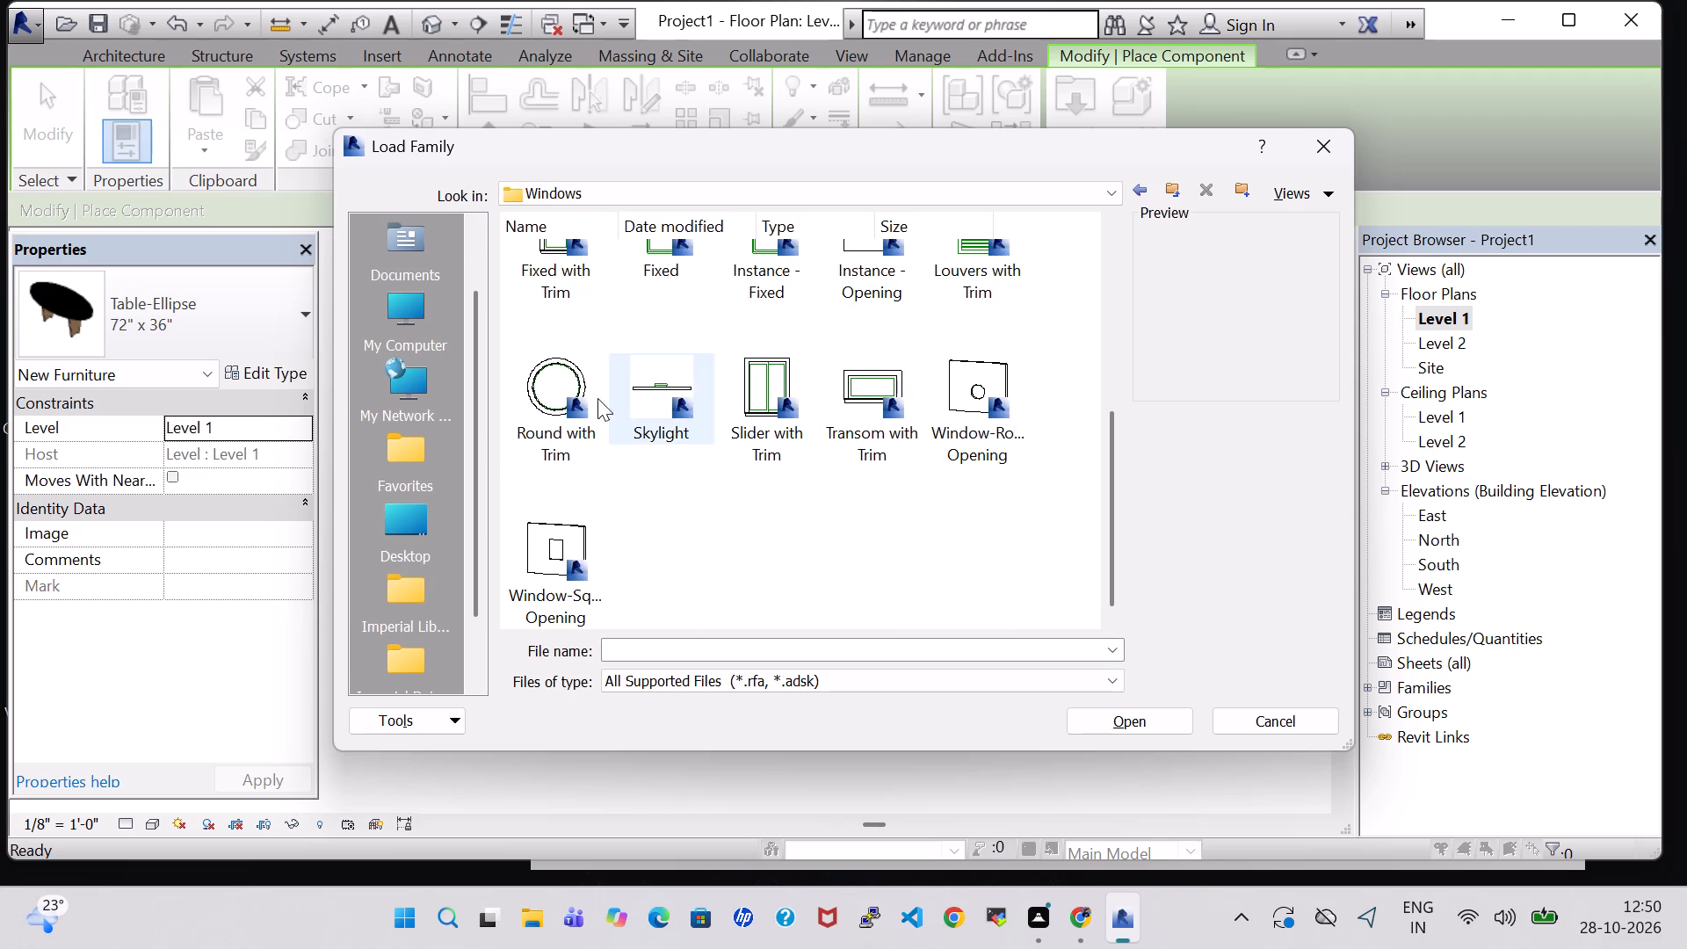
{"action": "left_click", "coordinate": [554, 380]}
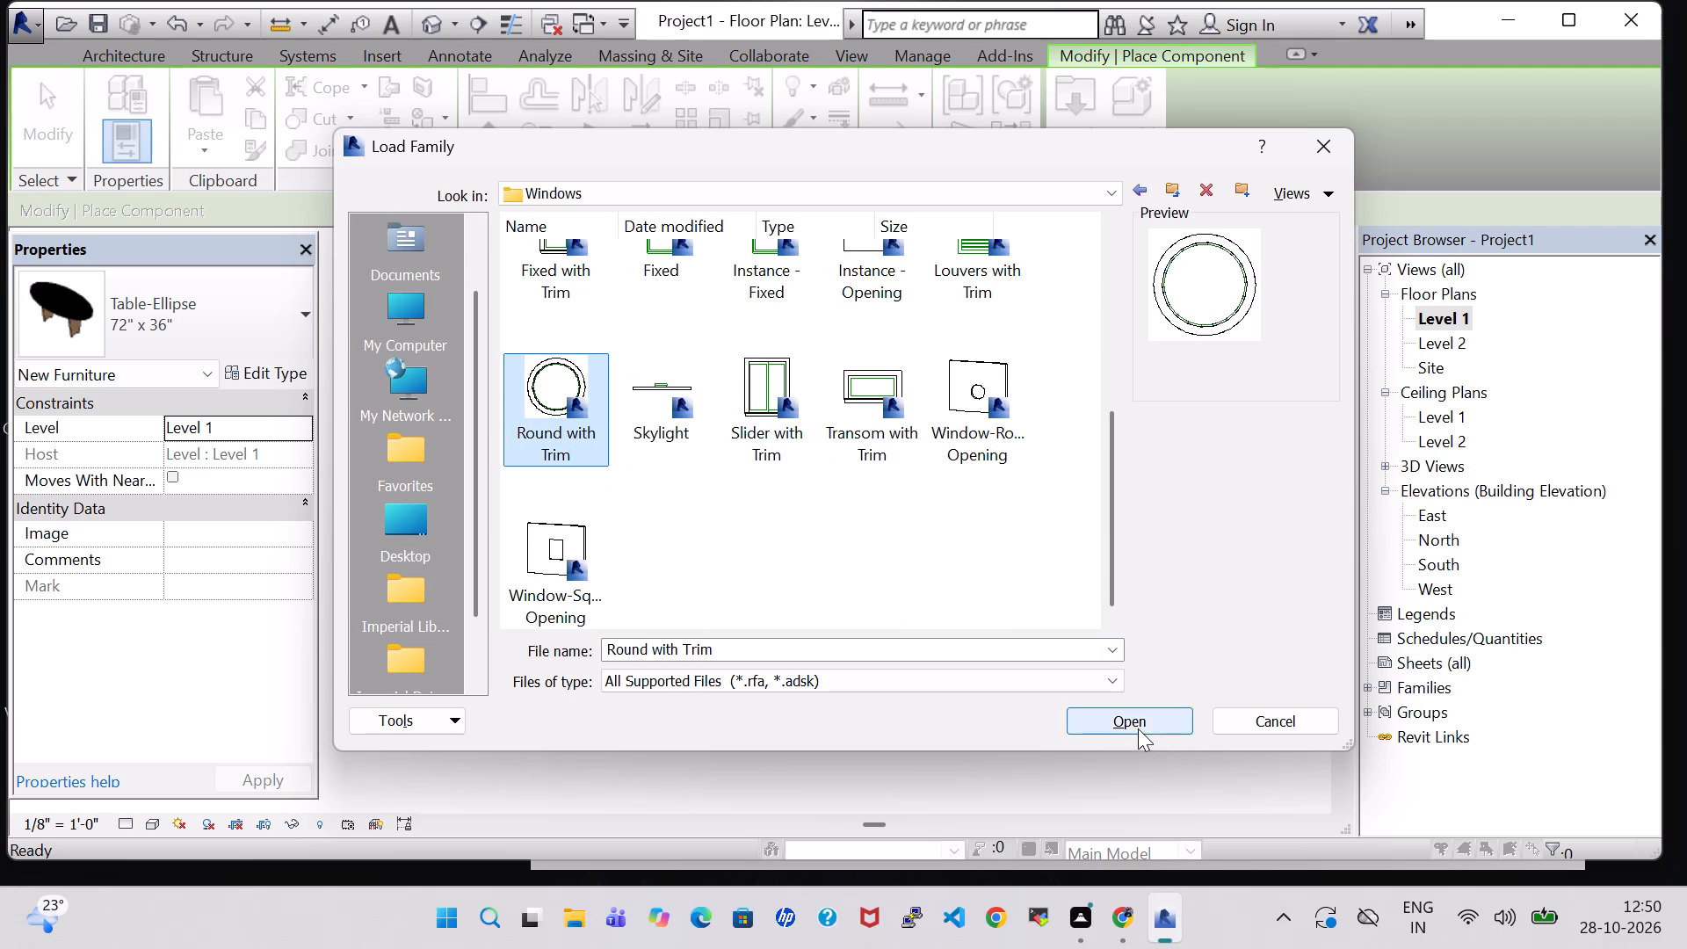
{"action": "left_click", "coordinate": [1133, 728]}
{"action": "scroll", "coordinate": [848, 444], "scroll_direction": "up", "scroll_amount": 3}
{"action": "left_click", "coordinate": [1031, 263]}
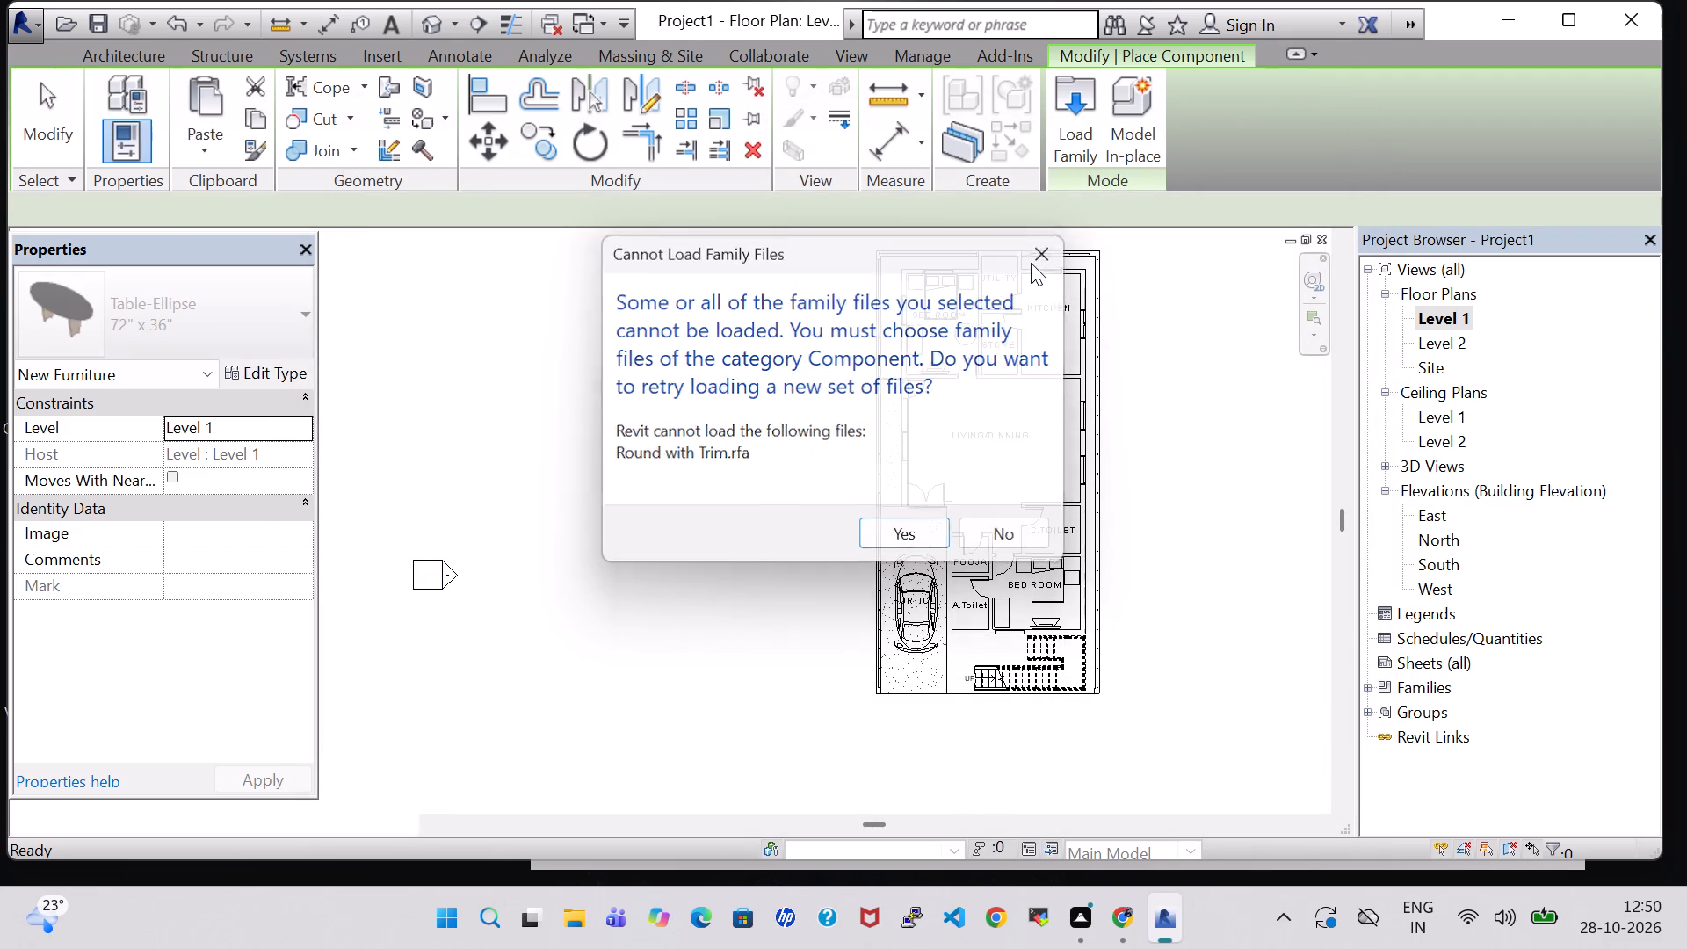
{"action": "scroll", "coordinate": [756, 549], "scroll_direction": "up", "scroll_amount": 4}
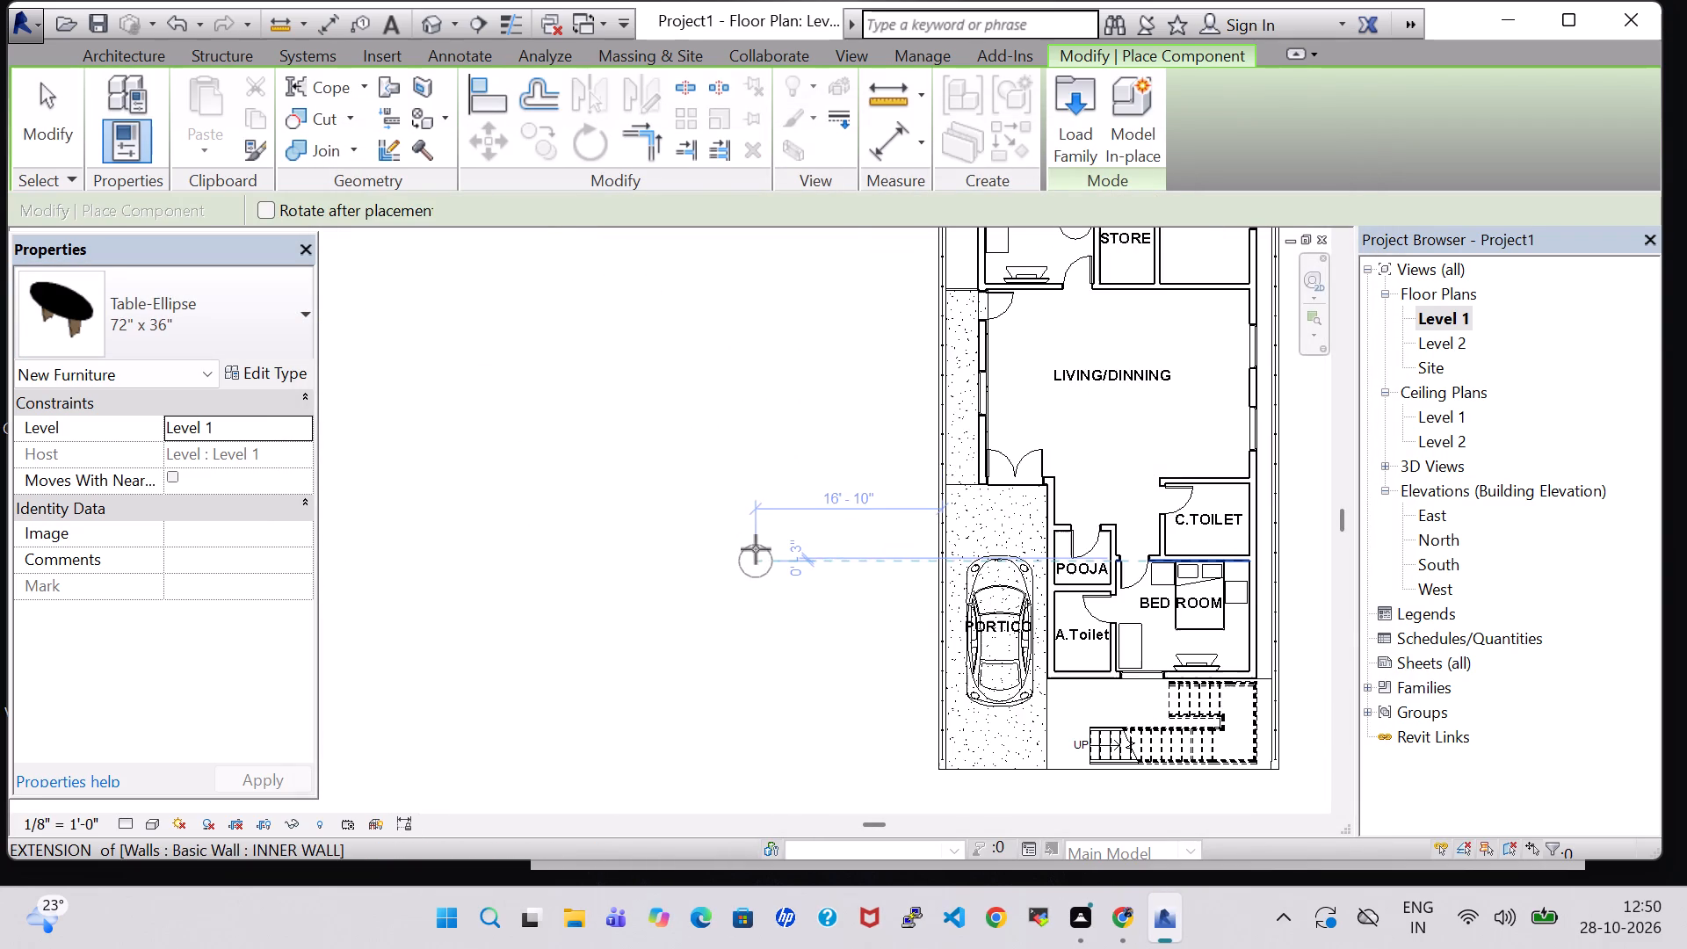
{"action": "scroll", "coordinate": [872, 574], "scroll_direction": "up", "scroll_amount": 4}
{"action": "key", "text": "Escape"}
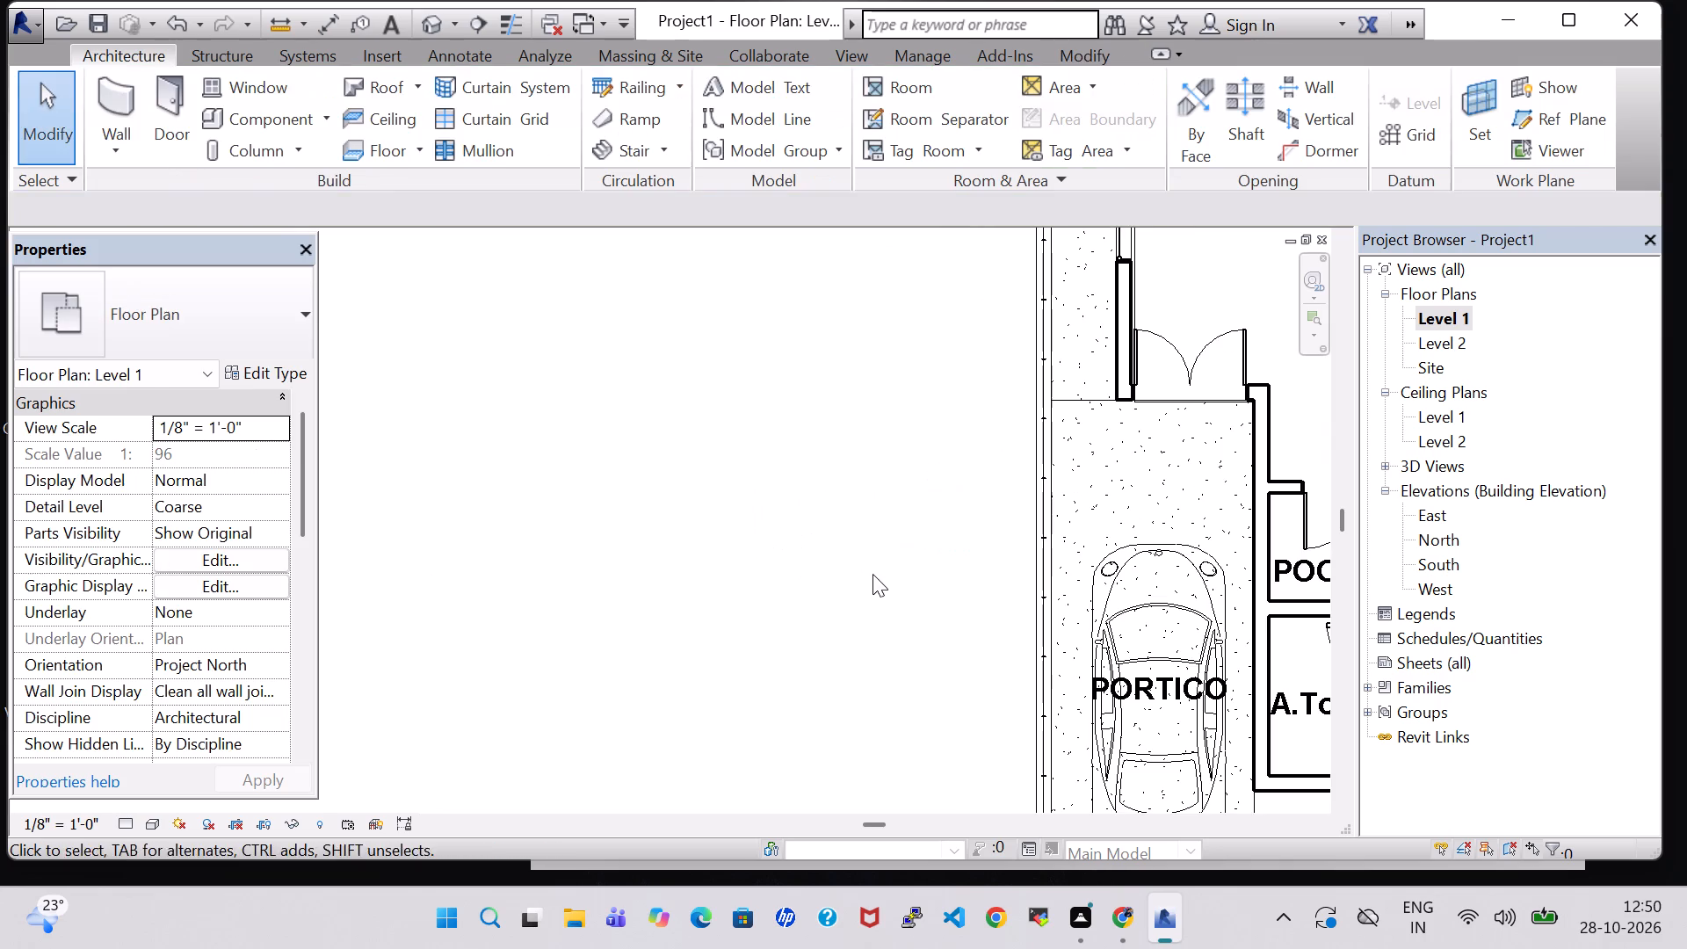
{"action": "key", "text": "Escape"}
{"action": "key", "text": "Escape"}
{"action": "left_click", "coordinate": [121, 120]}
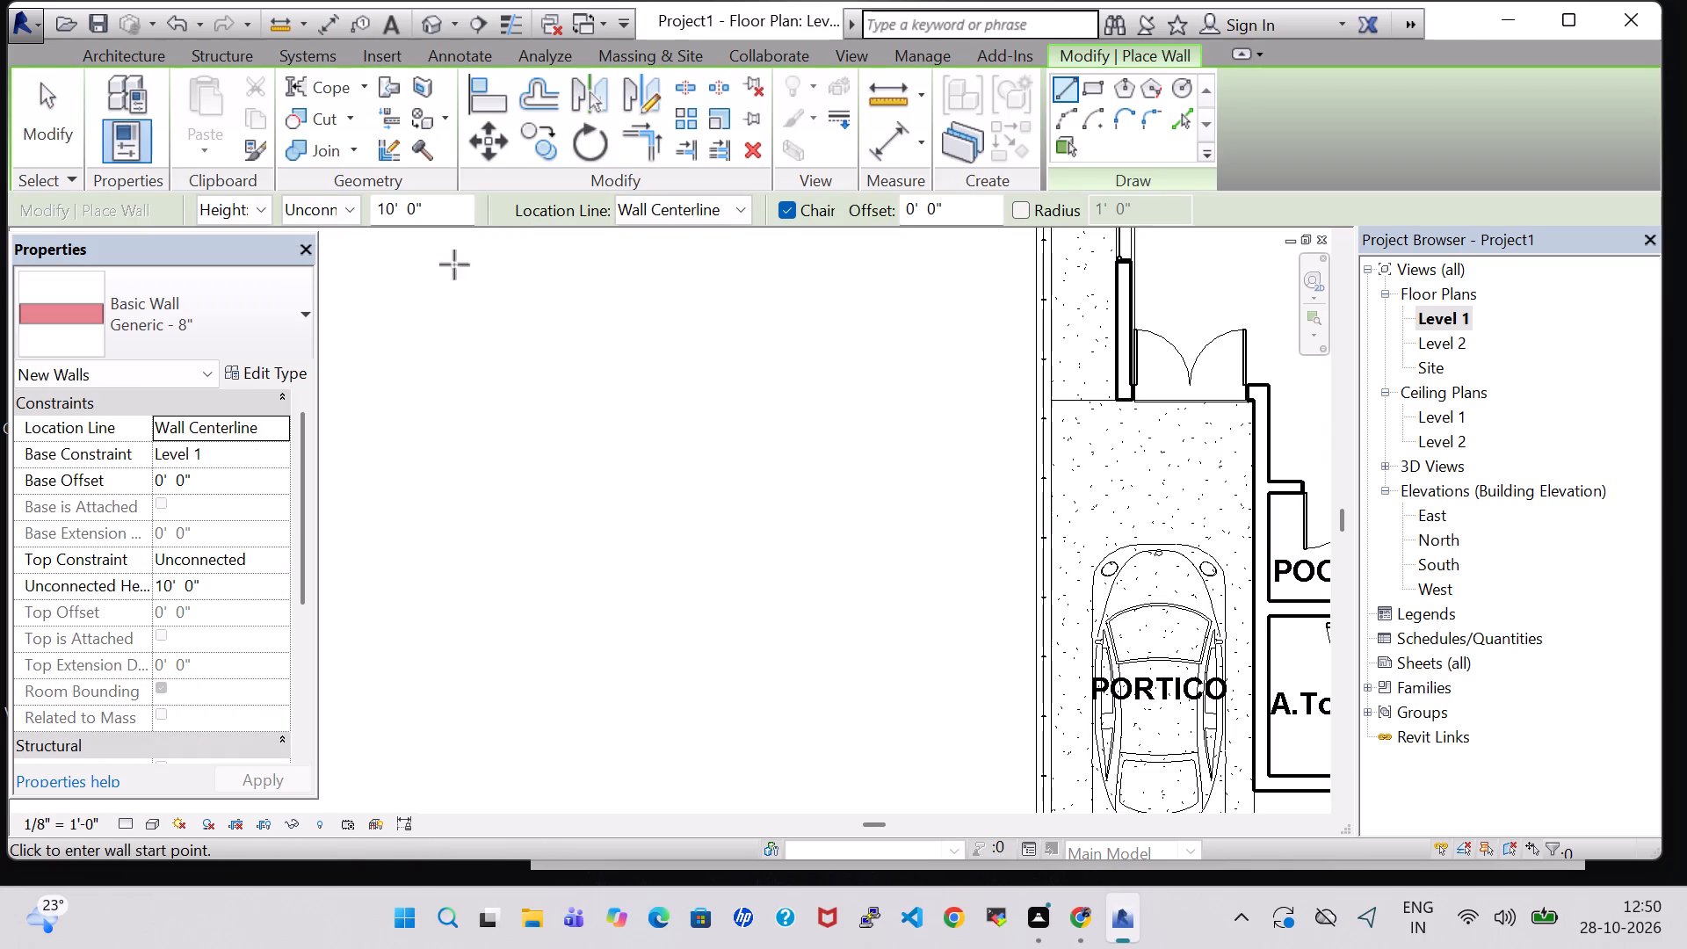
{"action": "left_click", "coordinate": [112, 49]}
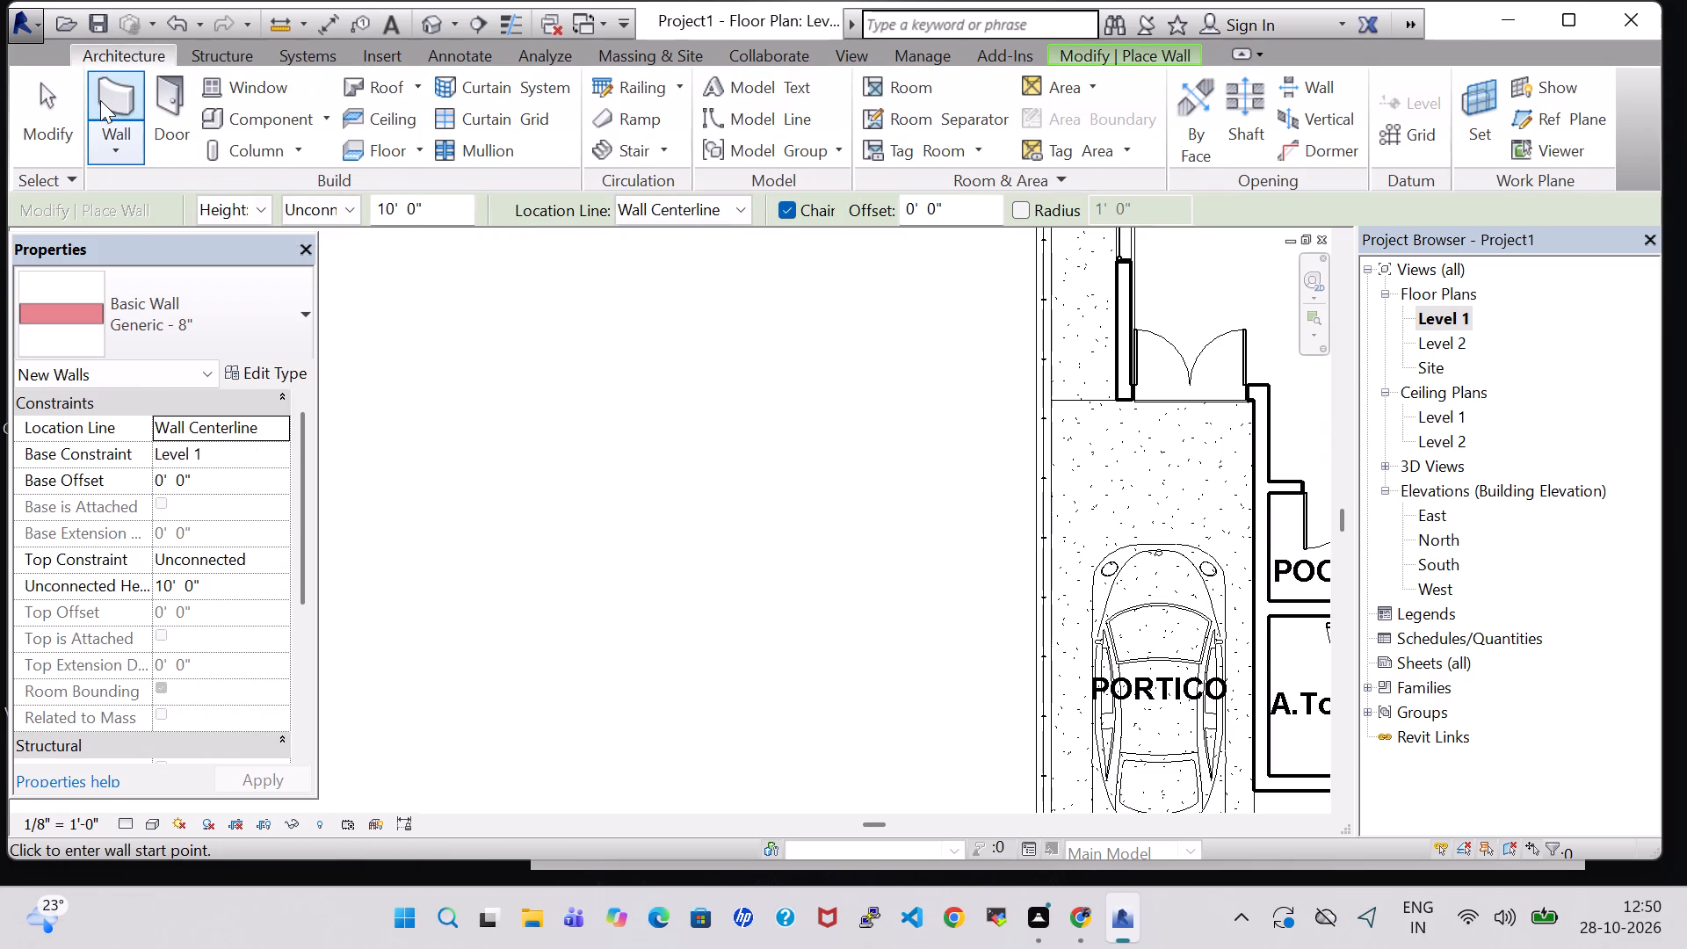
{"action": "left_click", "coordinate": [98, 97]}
Load the Round with Trim window family from the US Imperial Windows folder using the Window command.
{"action": "left_click", "coordinate": [228, 91]}
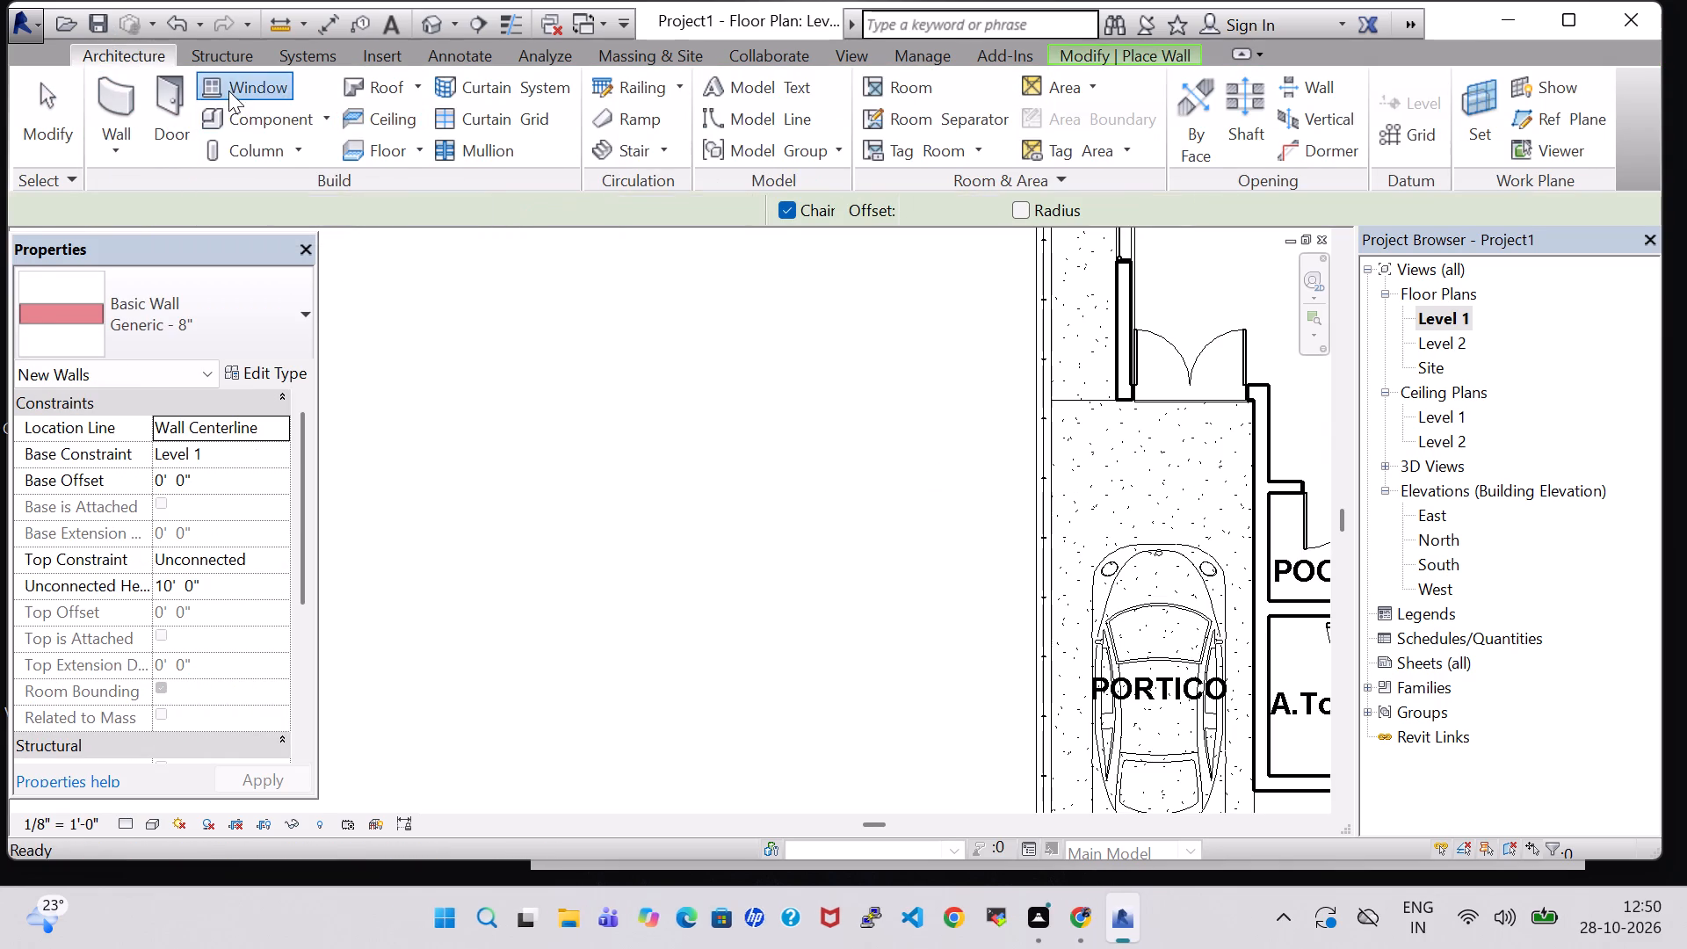
{"action": "left_click", "coordinate": [1055, 143]}
{"action": "scroll", "coordinate": [838, 496], "scroll_direction": "down", "scroll_amount": 1}
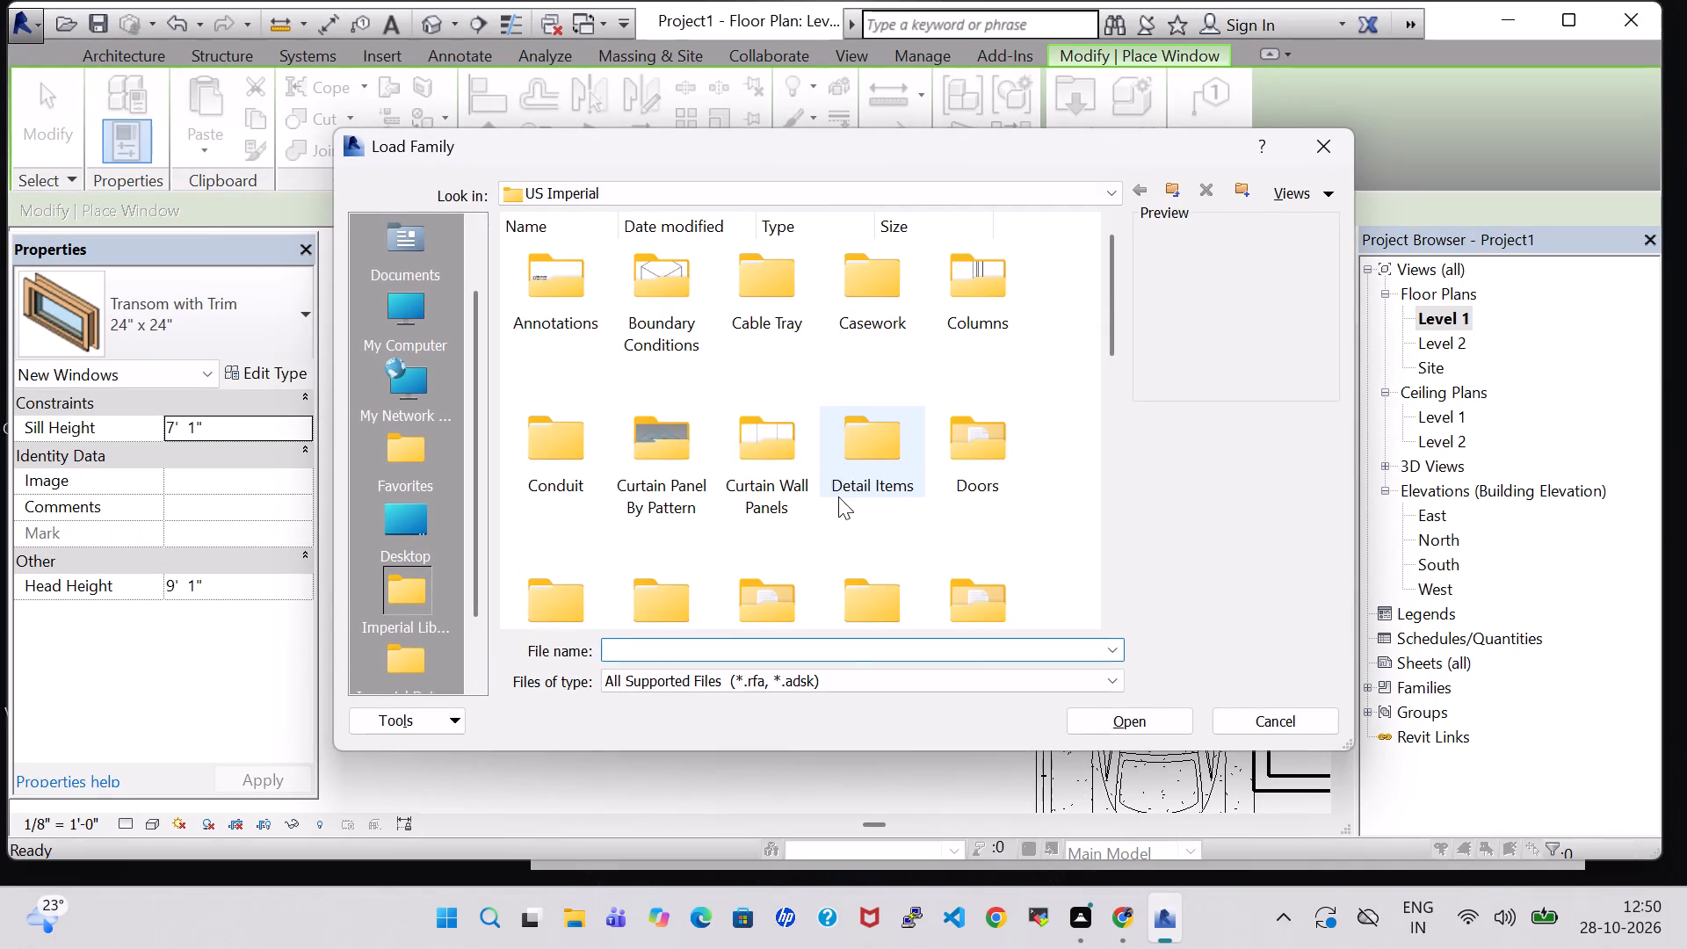
{"action": "scroll", "coordinate": [838, 496], "scroll_direction": "down", "scroll_amount": 4}
{"action": "triple_click", "coordinate": [791, 525]}
{"action": "scroll", "coordinate": [666, 503], "scroll_direction": "down", "scroll_amount": 3}
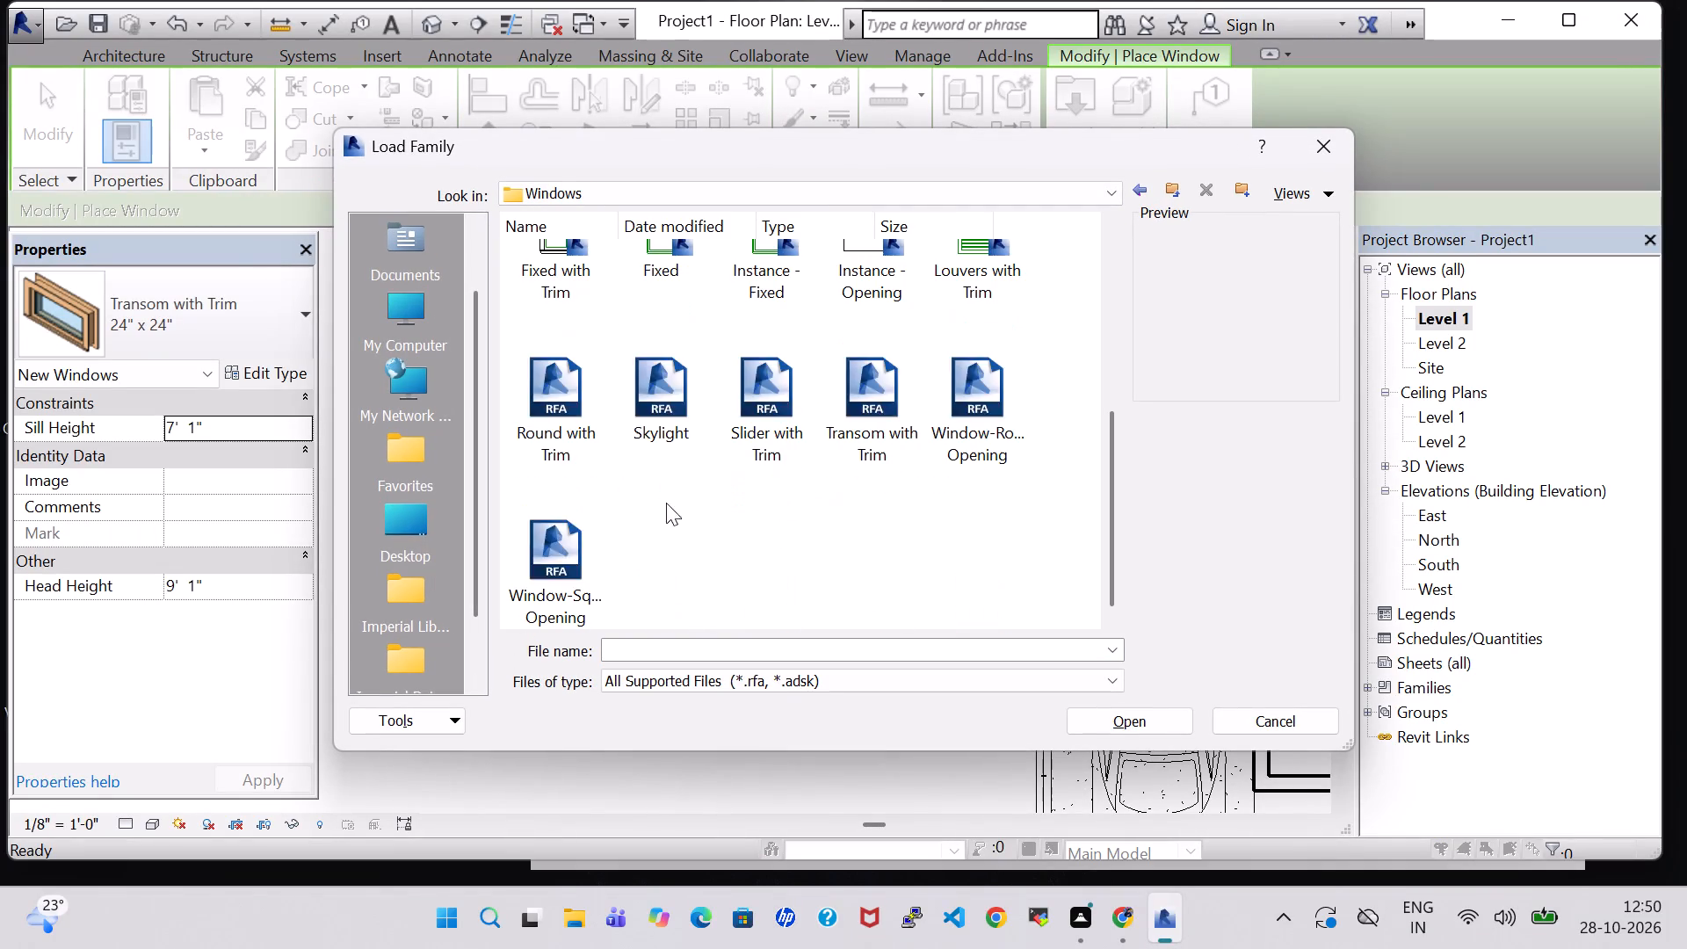
{"action": "left_click", "coordinate": [560, 378]}
{"action": "left_click", "coordinate": [1163, 723]}
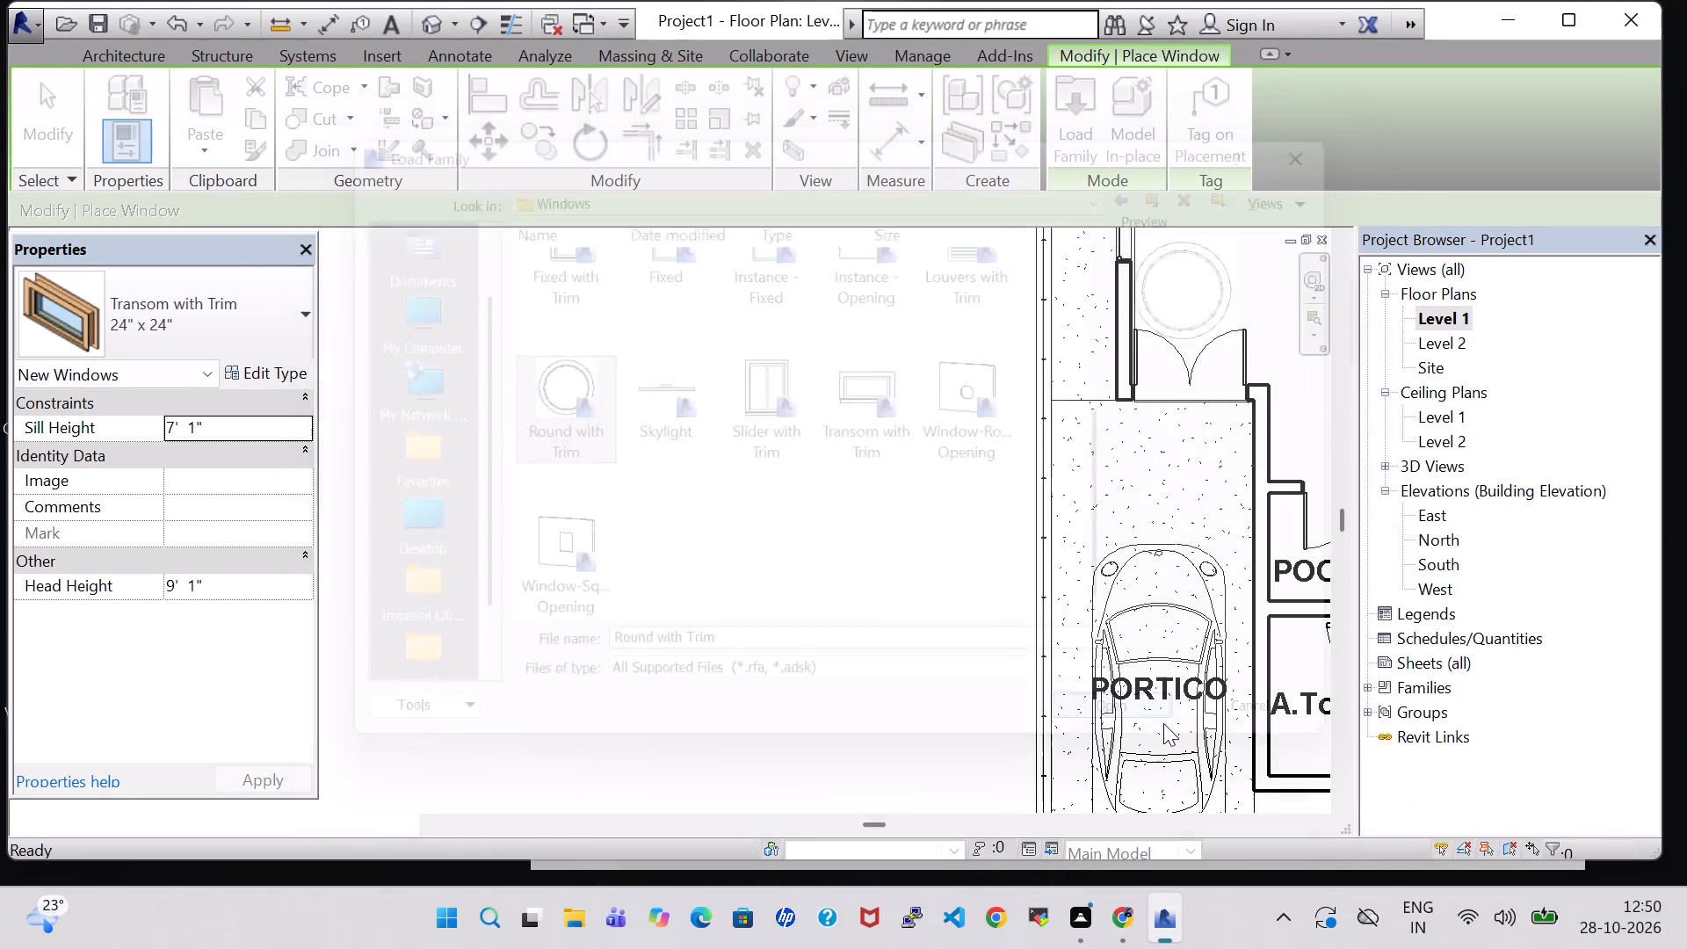
Place a 48" diameter Round with Trim window in Pooja's portico wall, centred about 2'-8 1/2" from each adjoining wall.
{"action": "middle_click_drag", "start_coordinate": [955, 699], "coordinate": [706, 550]}
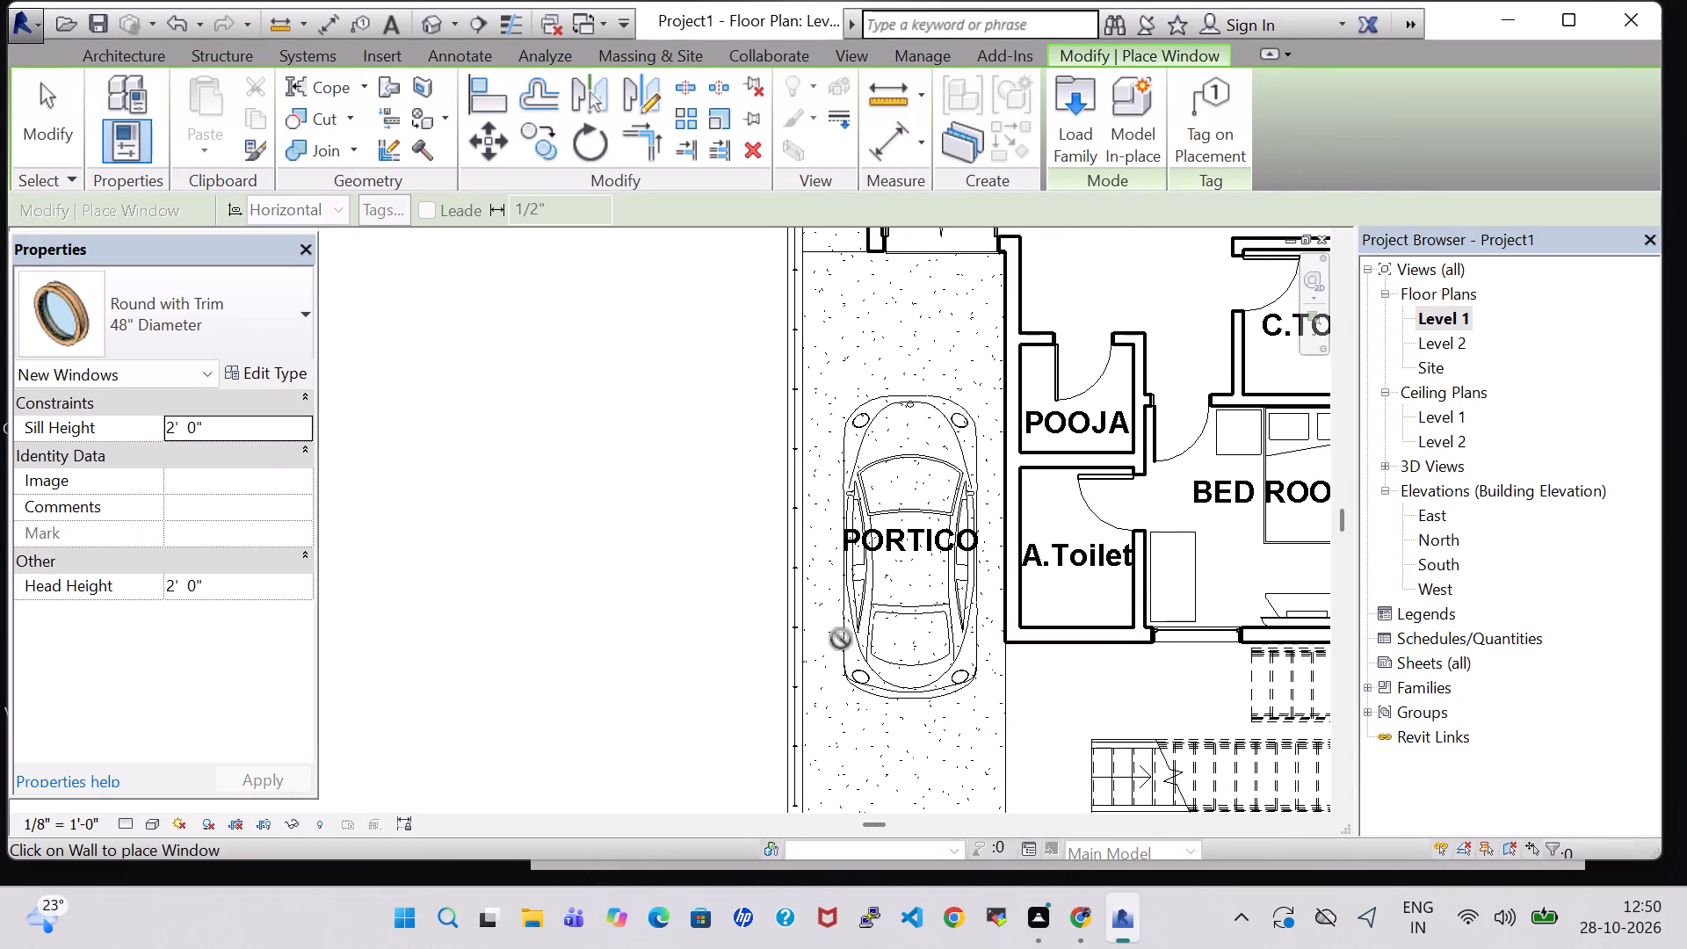
{"action": "scroll", "coordinate": [841, 639], "scroll_direction": "down", "scroll_amount": 2}
{"action": "scroll", "coordinate": [988, 639], "scroll_direction": "up", "scroll_amount": 5}
{"action": "middle_click_drag", "start_coordinate": [963, 282], "coordinate": [960, 597]}
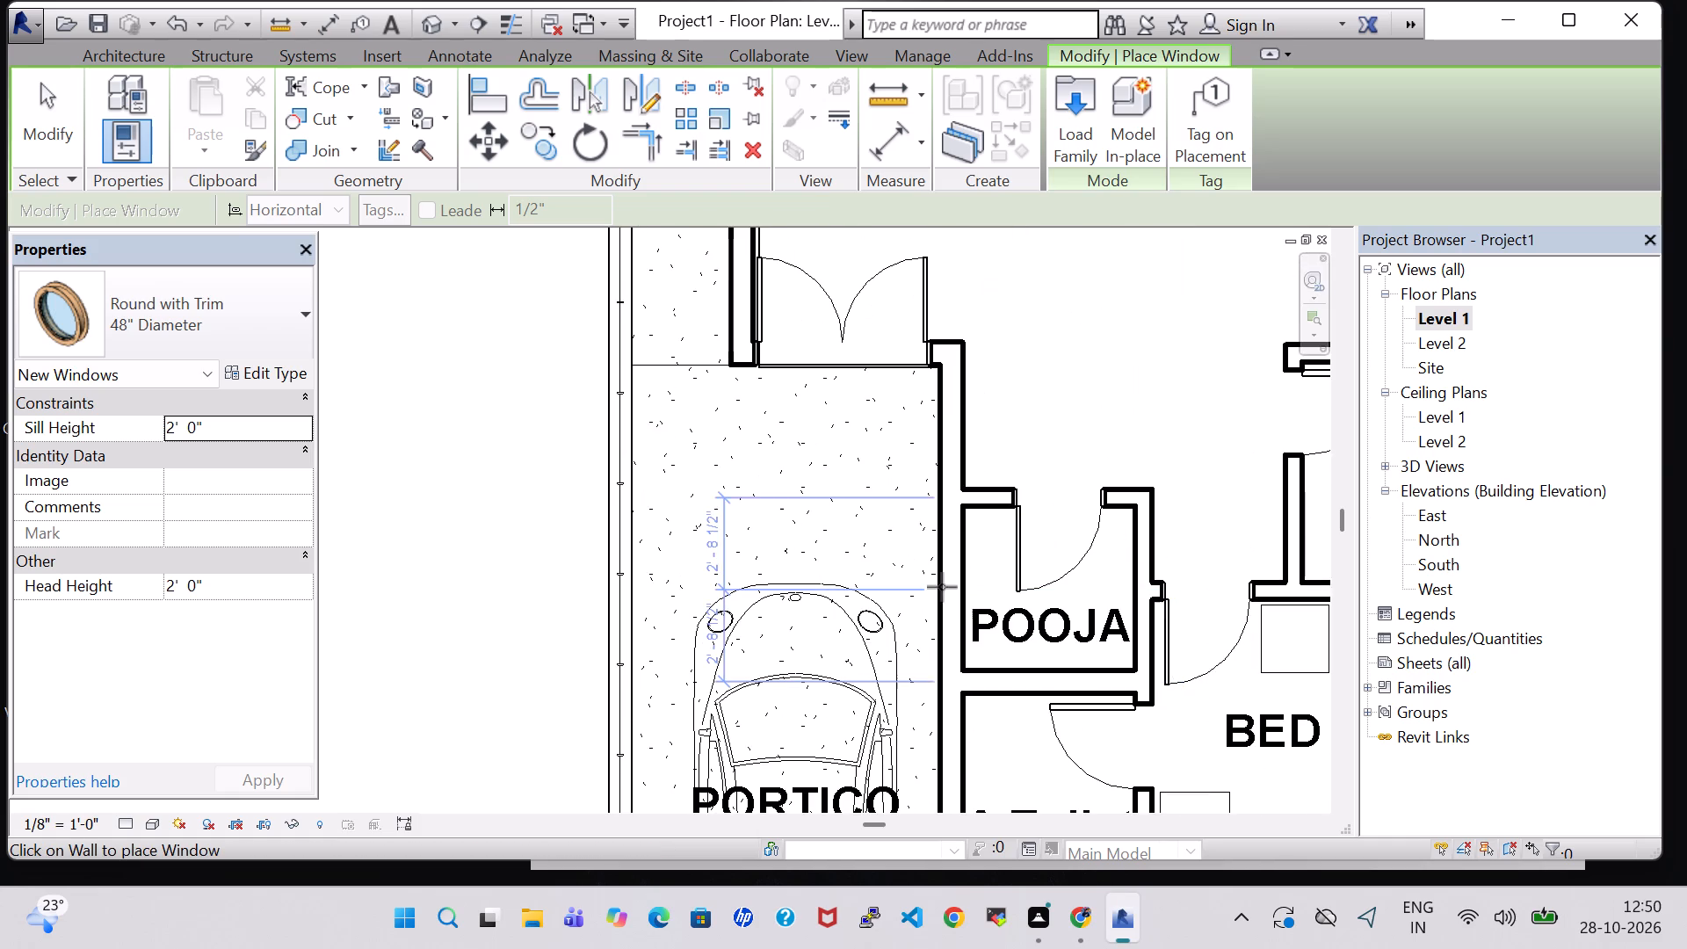
{"action": "left_click", "coordinate": [951, 583]}
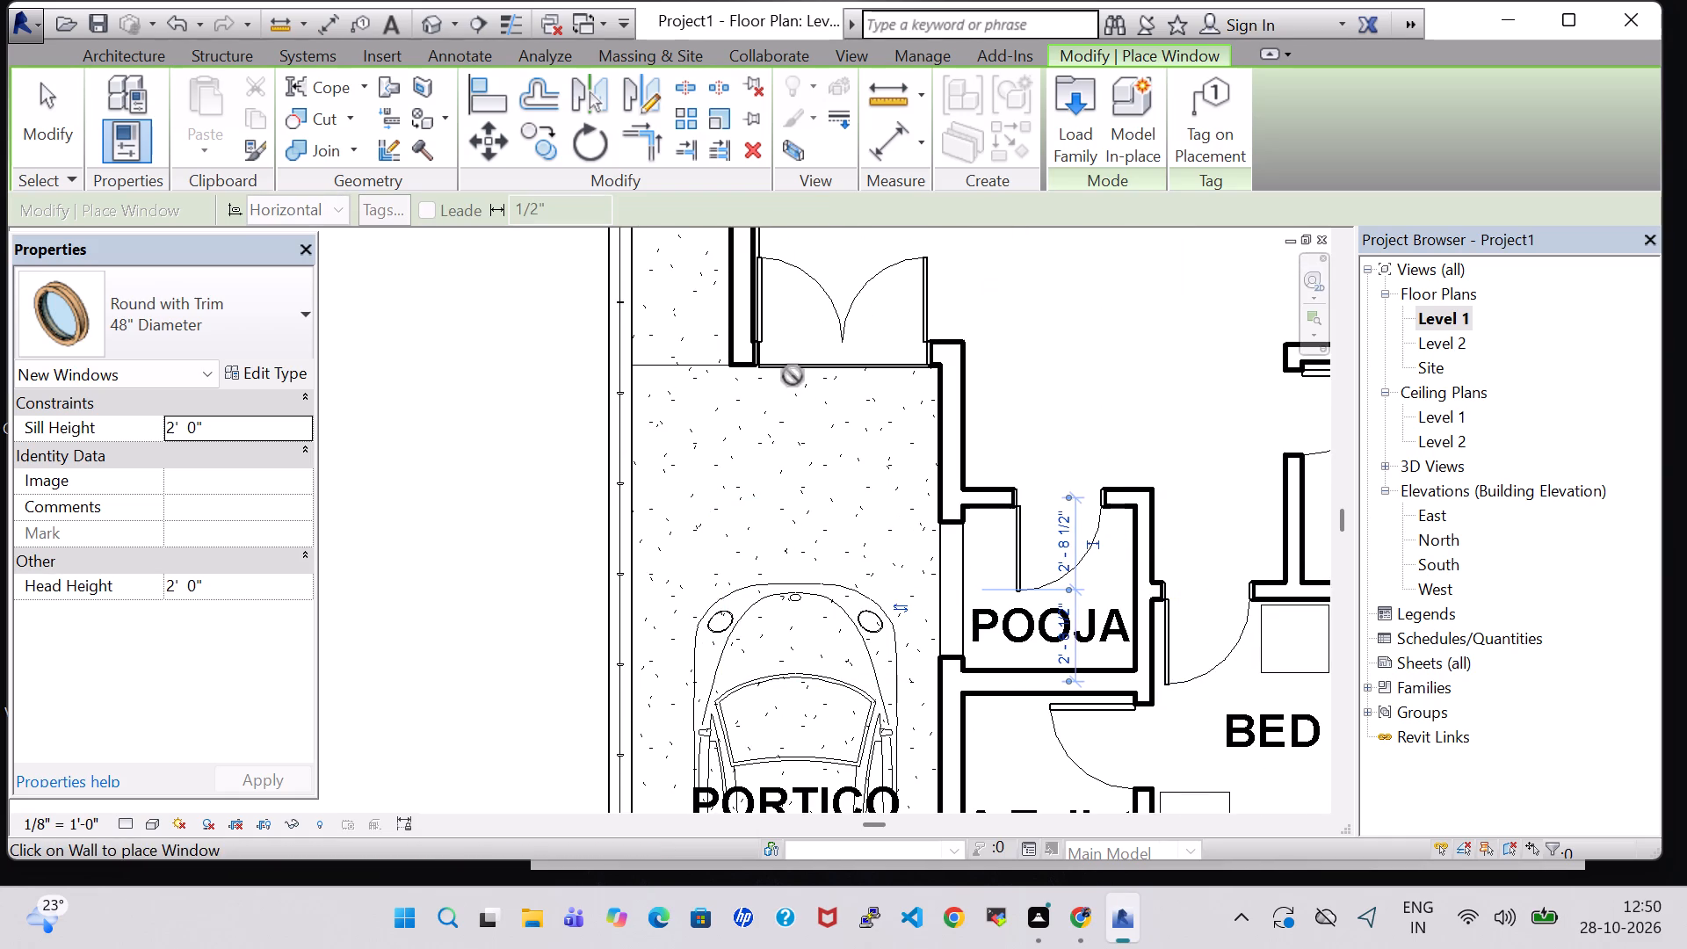
Place a 48" diameter Round with Trim window midway along Utility's outer wall and end window placement.
{"action": "middle_click_drag", "start_coordinate": [793, 375], "coordinate": [766, 525]}
{"action": "scroll", "coordinate": [765, 526], "scroll_direction": "down", "scroll_amount": 3}
{"action": "middle_click_drag", "start_coordinate": [1136, 407], "coordinate": [902, 709]}
{"action": "scroll", "coordinate": [897, 722], "scroll_direction": "down", "scroll_amount": 3}
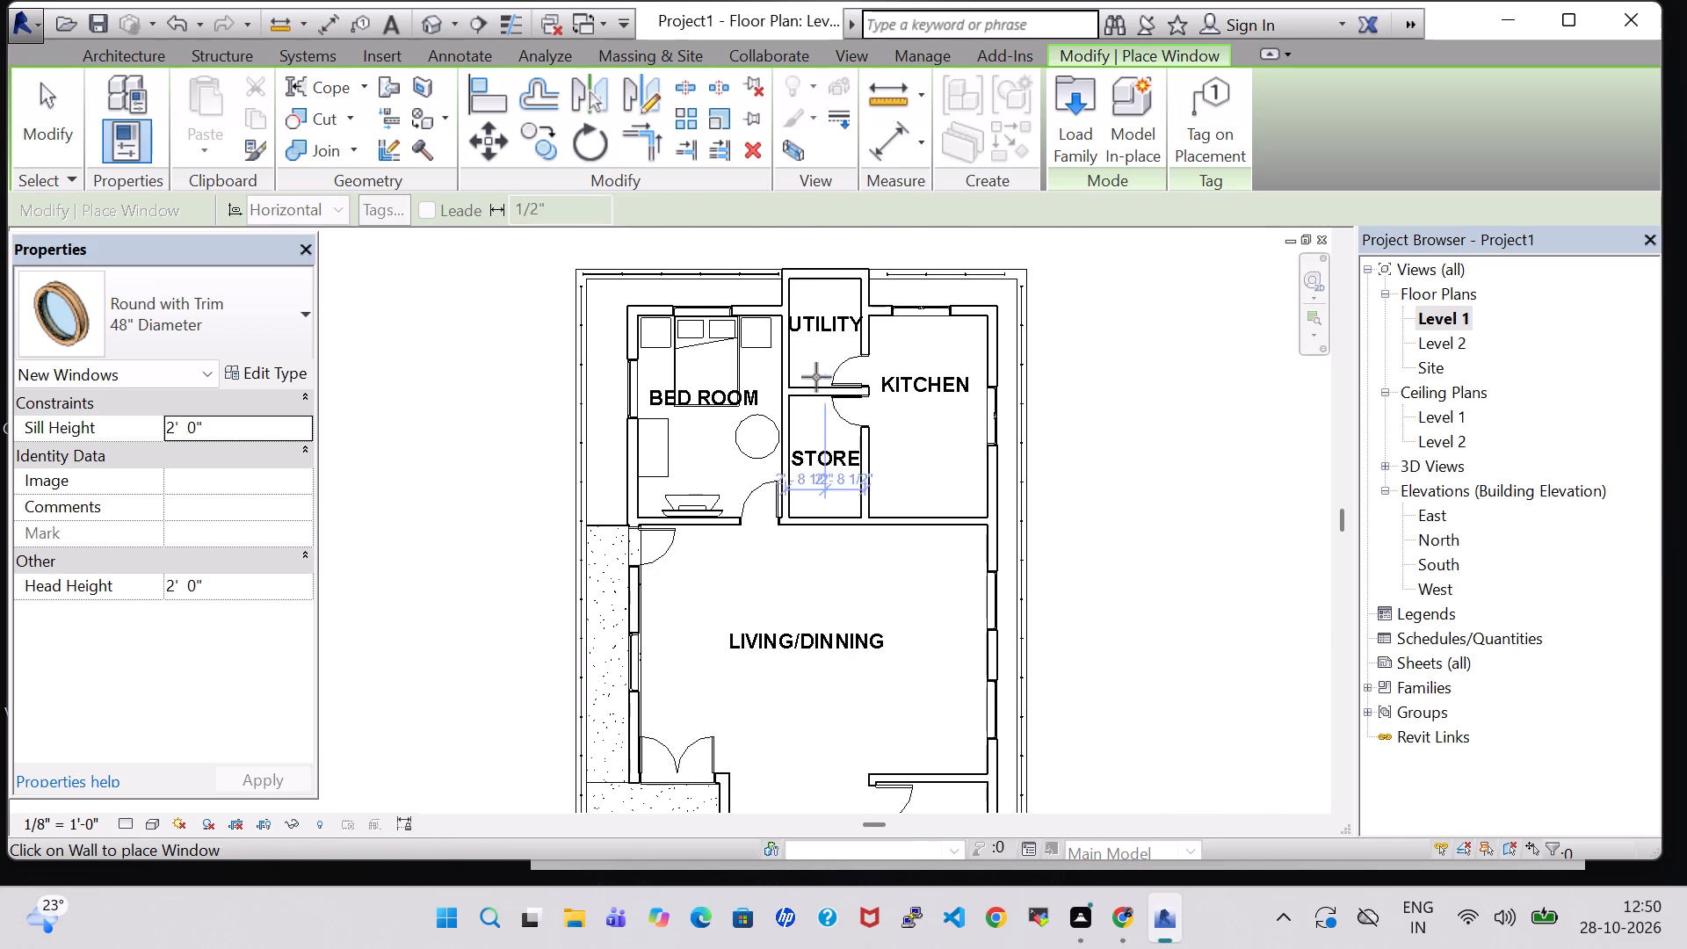
{"action": "scroll", "coordinate": [816, 377], "scroll_direction": "up", "scroll_amount": 2}
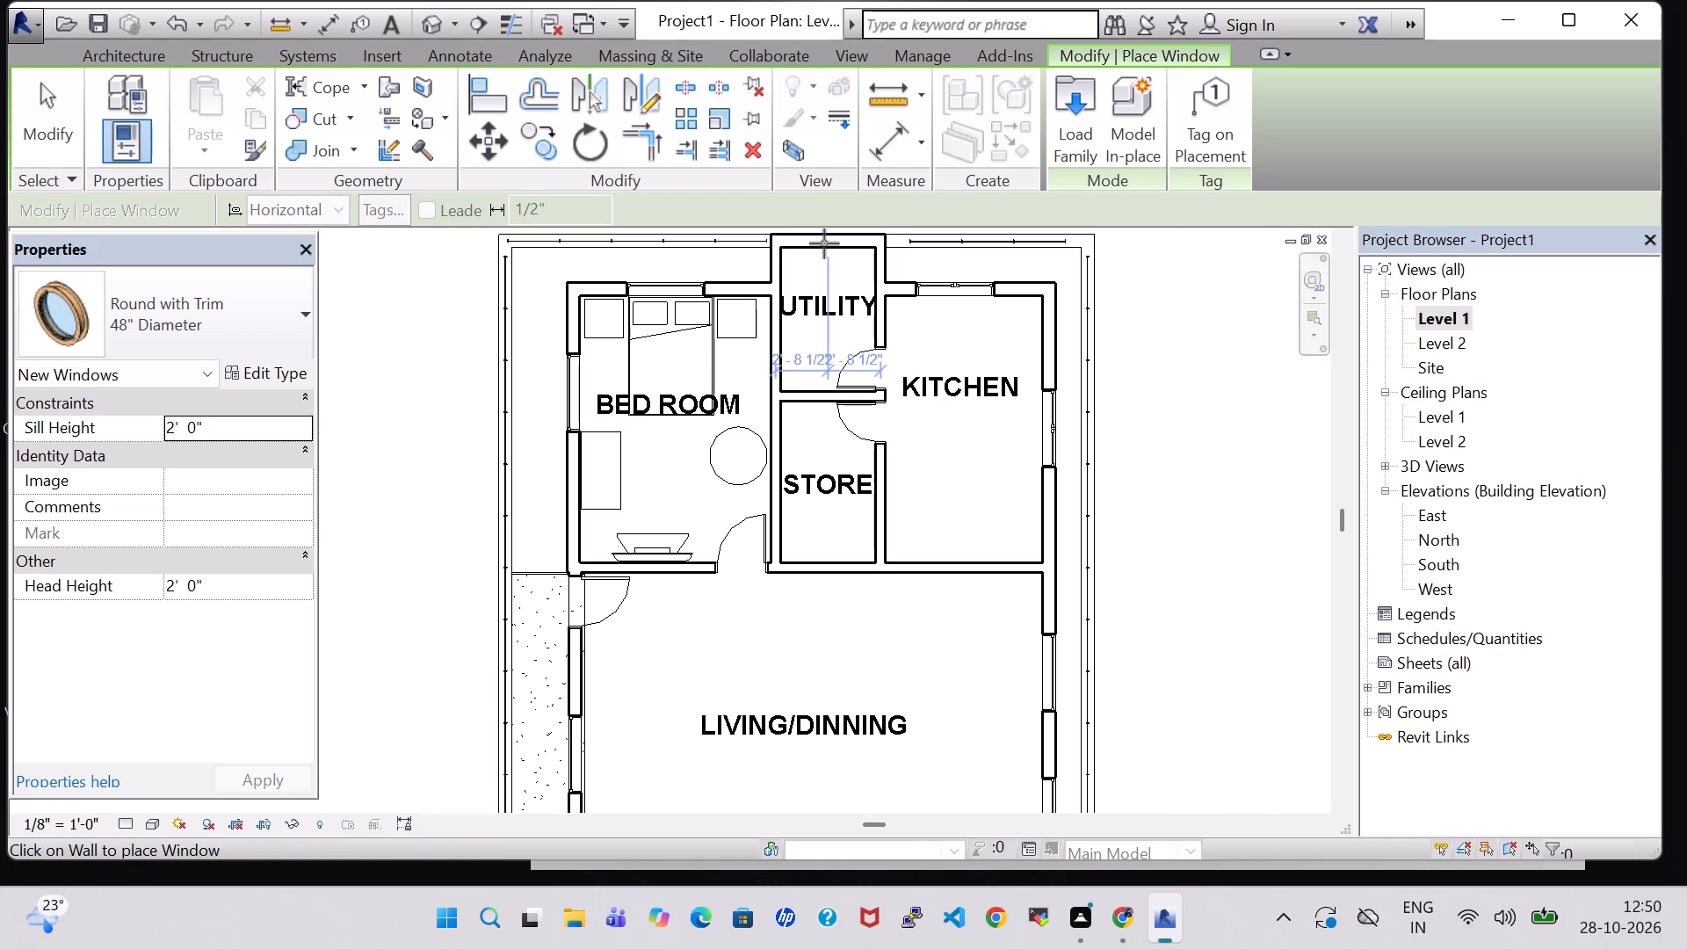
{"action": "left_click", "coordinate": [826, 242]}
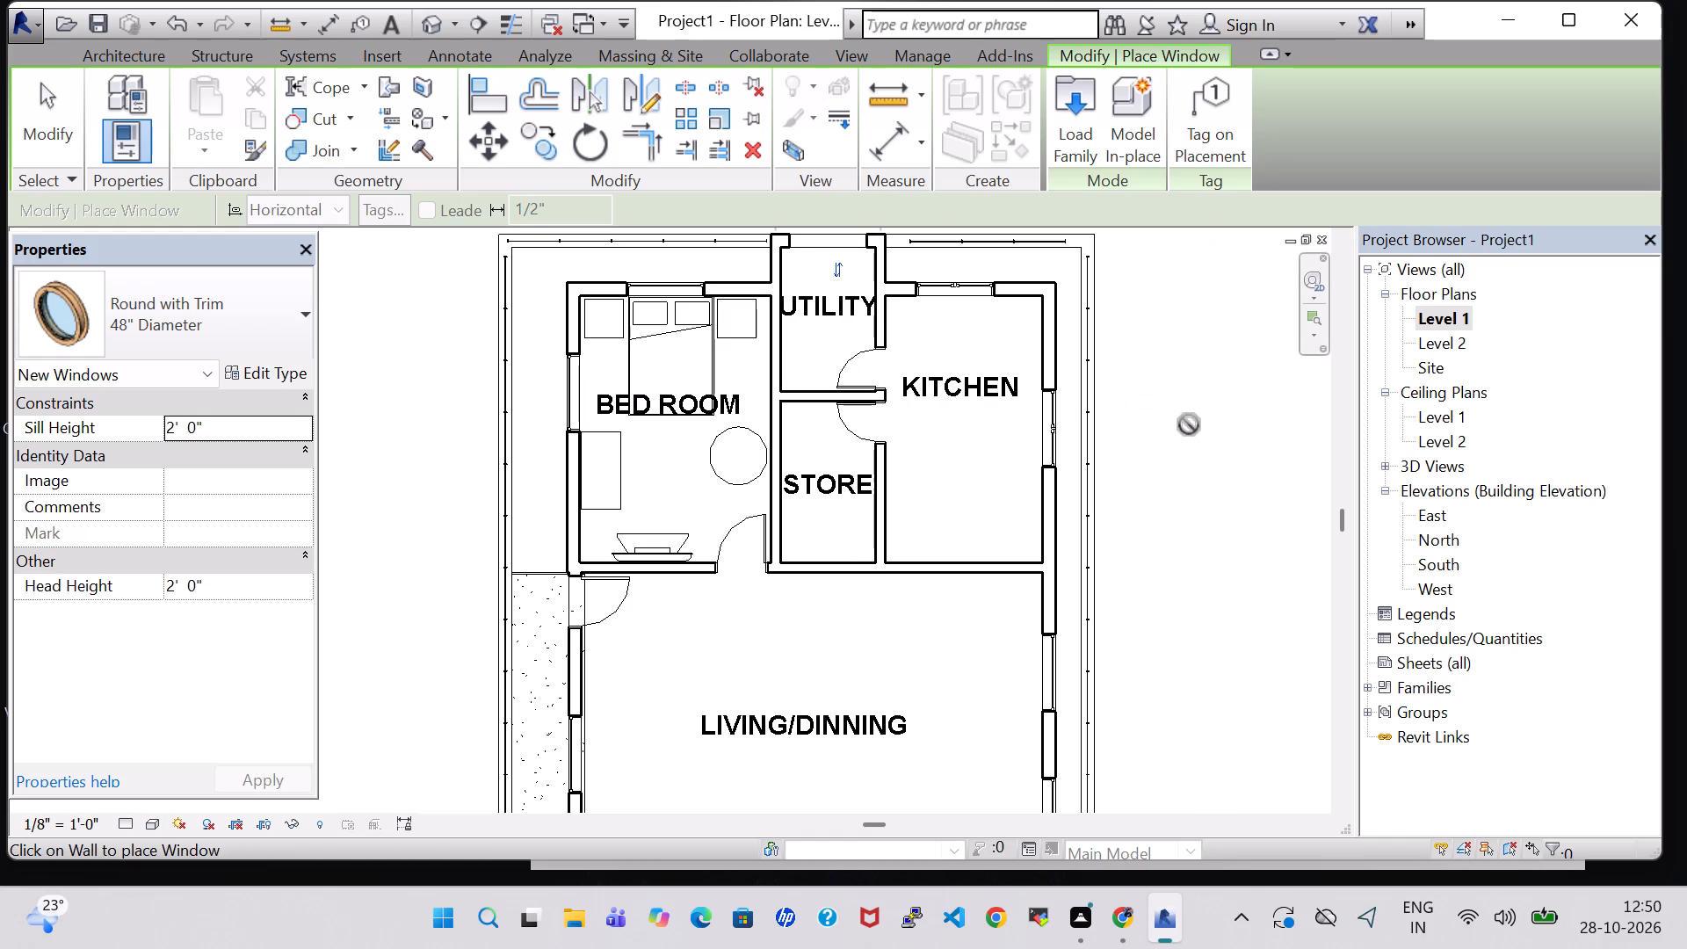
{"action": "key", "text": "Escape"}
{"action": "key", "text": "Escape"}
{"action": "key", "text": "Escape"}
{"action": "key", "text": "Escape"}
In the 3D view, change Pooja's round window to the 36" Diameter type with a sill height of 5' 0".
{"action": "left_click", "coordinate": [427, 26]}
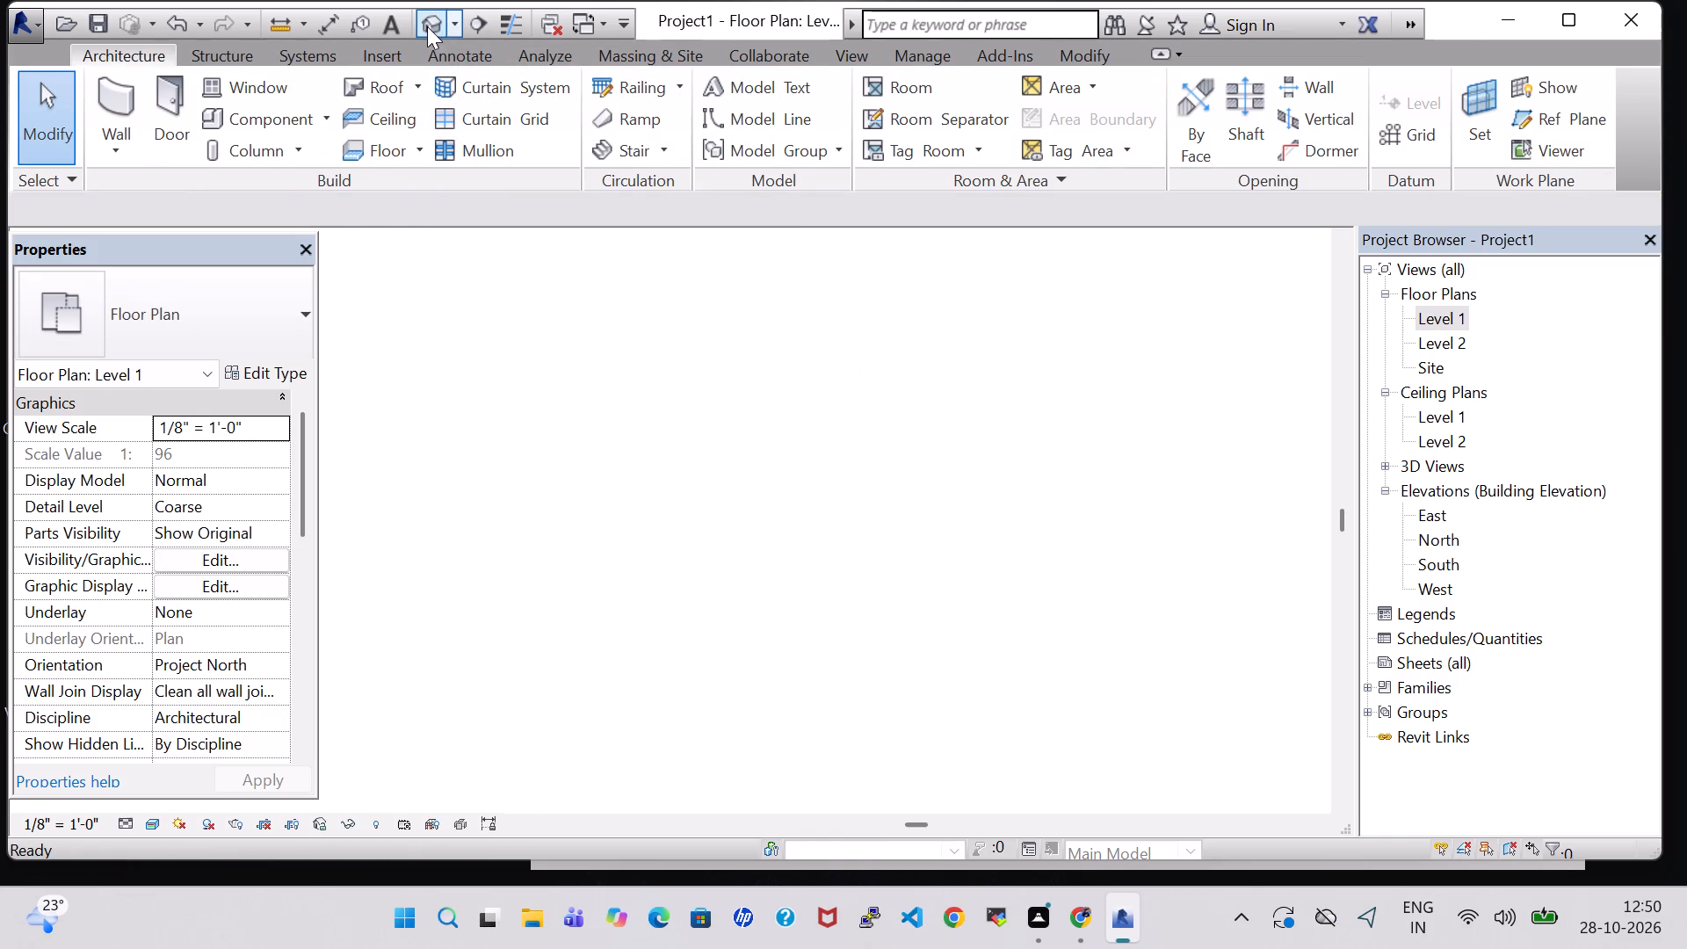
{"action": "scroll", "coordinate": [703, 540], "scroll_direction": "down", "scroll_amount": 2}
{"action": "middle_click_drag", "start_coordinate": [543, 709], "coordinate": [706, 671], "text": "shift"}
{"action": "middle_click", "coordinate": [741, 635], "text": "shift"}
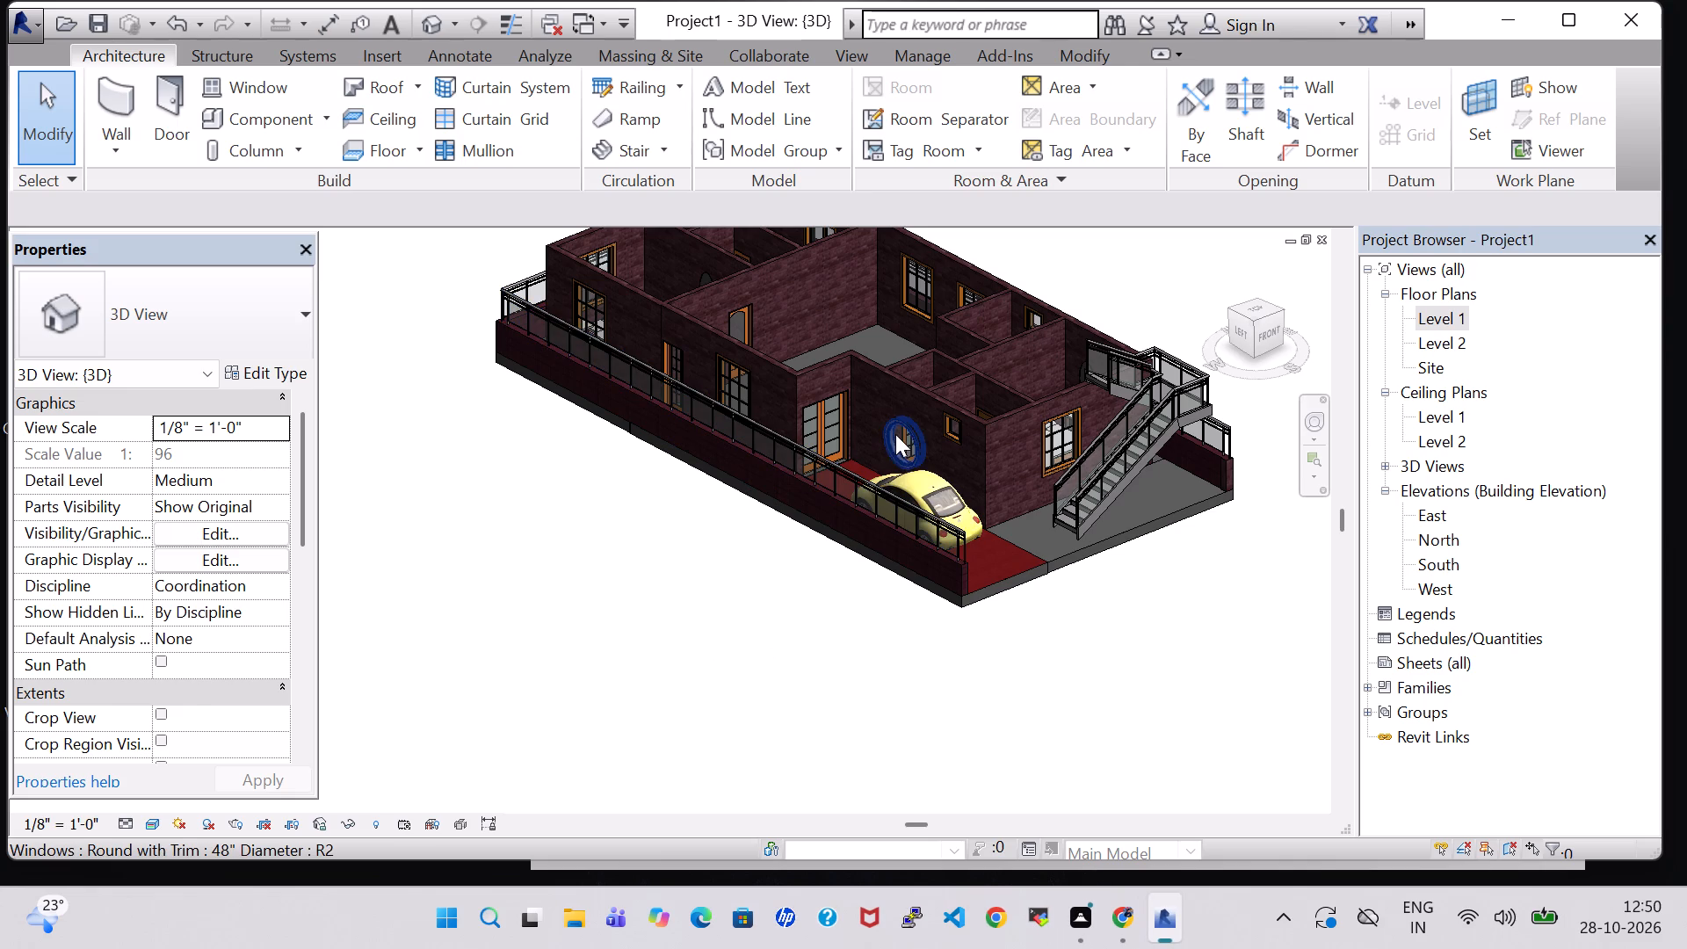
{"action": "left_click", "coordinate": [895, 434]}
{"action": "left_click", "coordinate": [248, 348]}
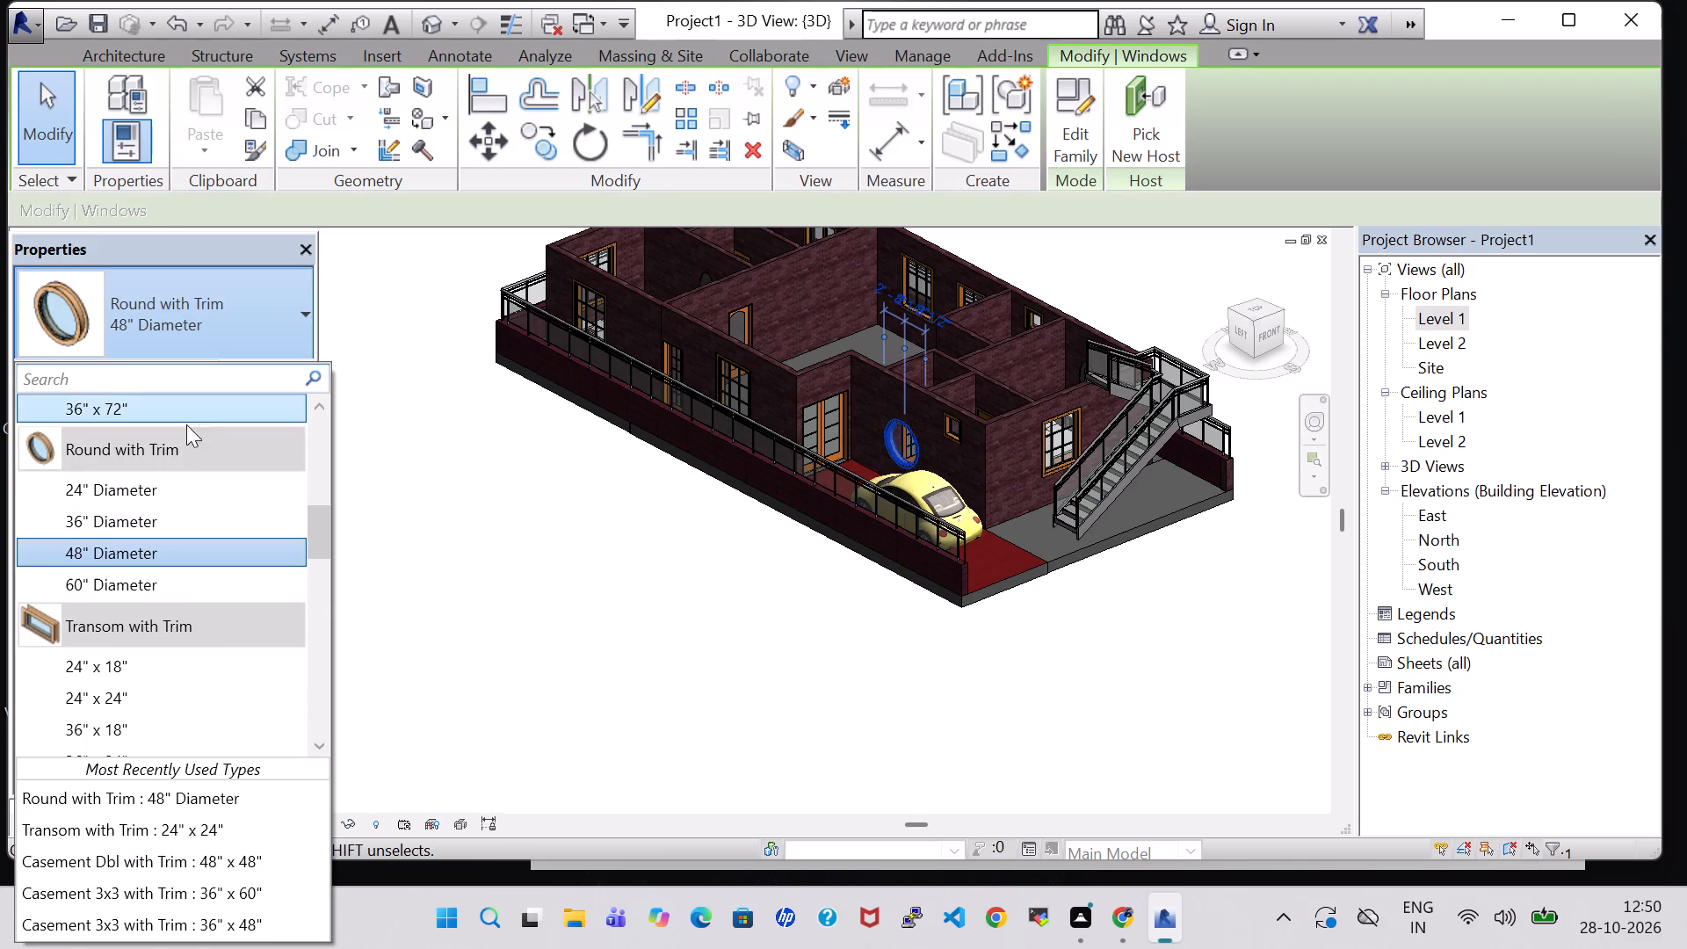
{"action": "left_click", "coordinate": [141, 516]}
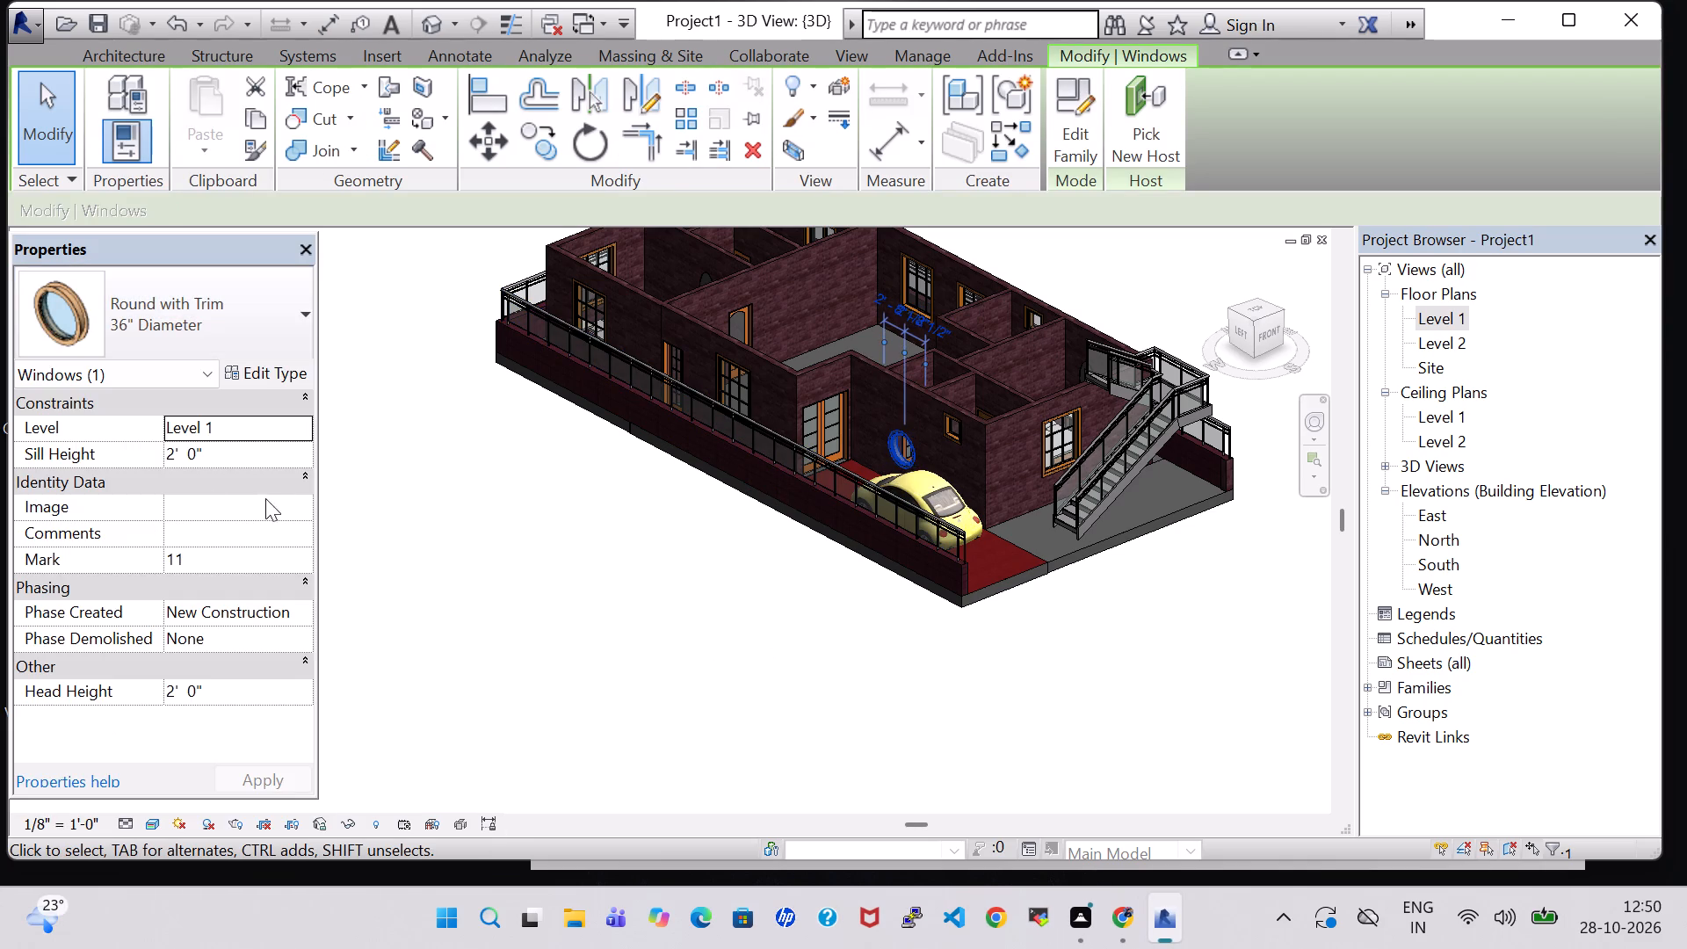
{"action": "left_click", "coordinate": [174, 458]}
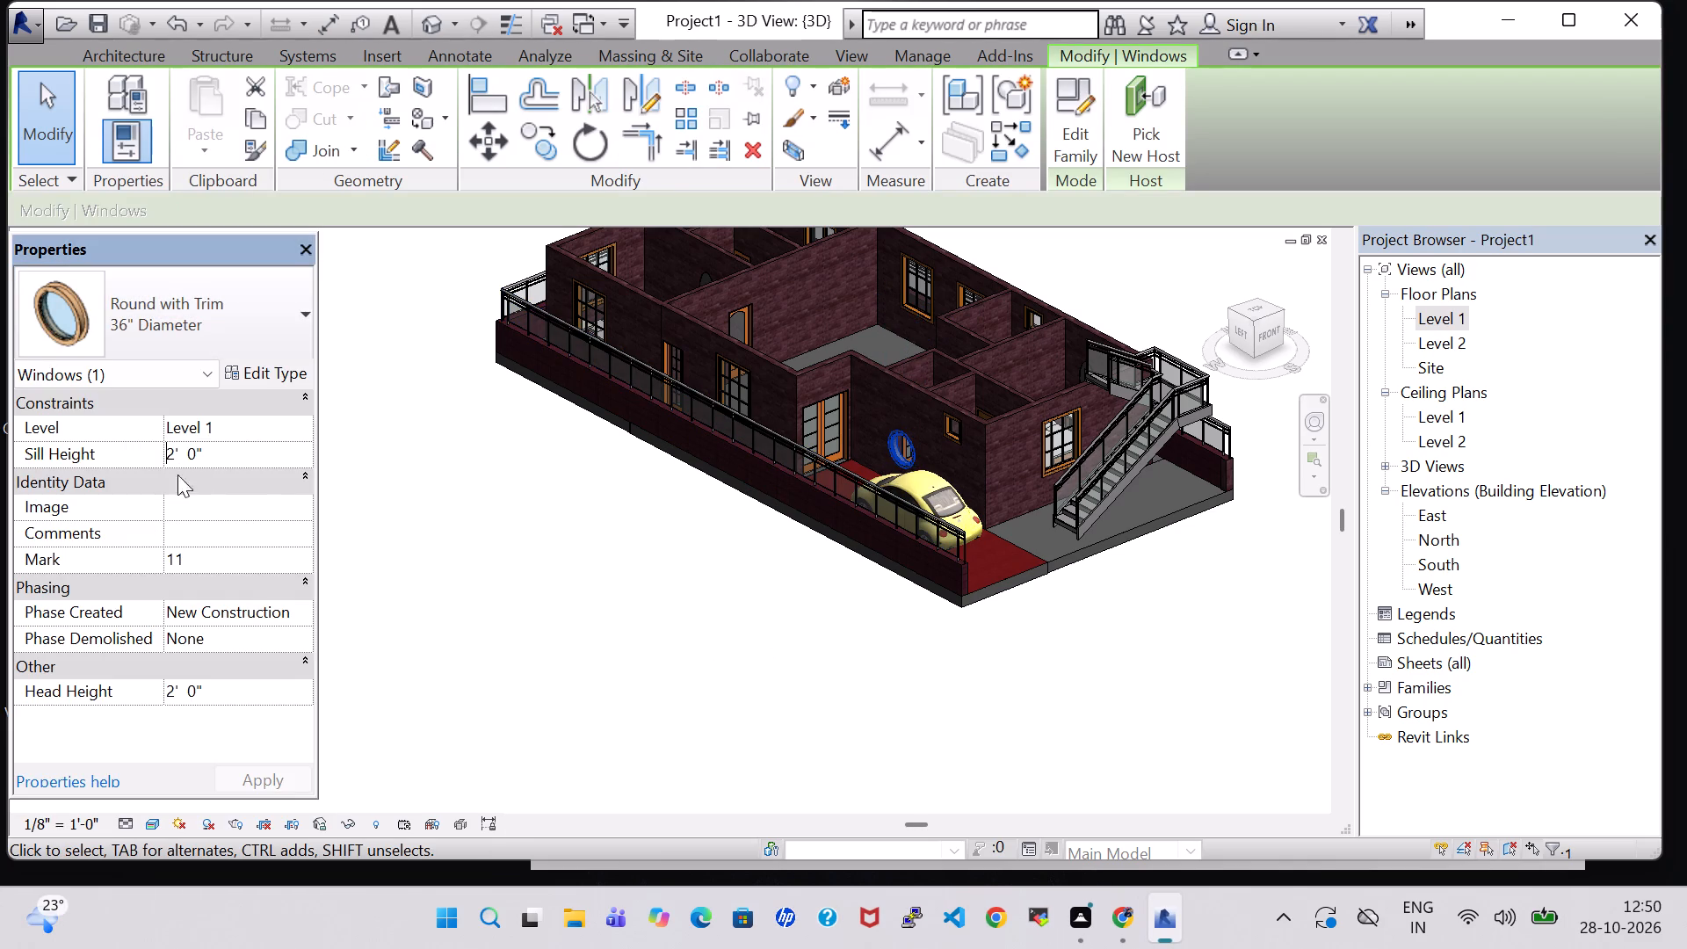
{"action": "key", "text": "Right"}
{"action": "key", "text": "BackSpace"}
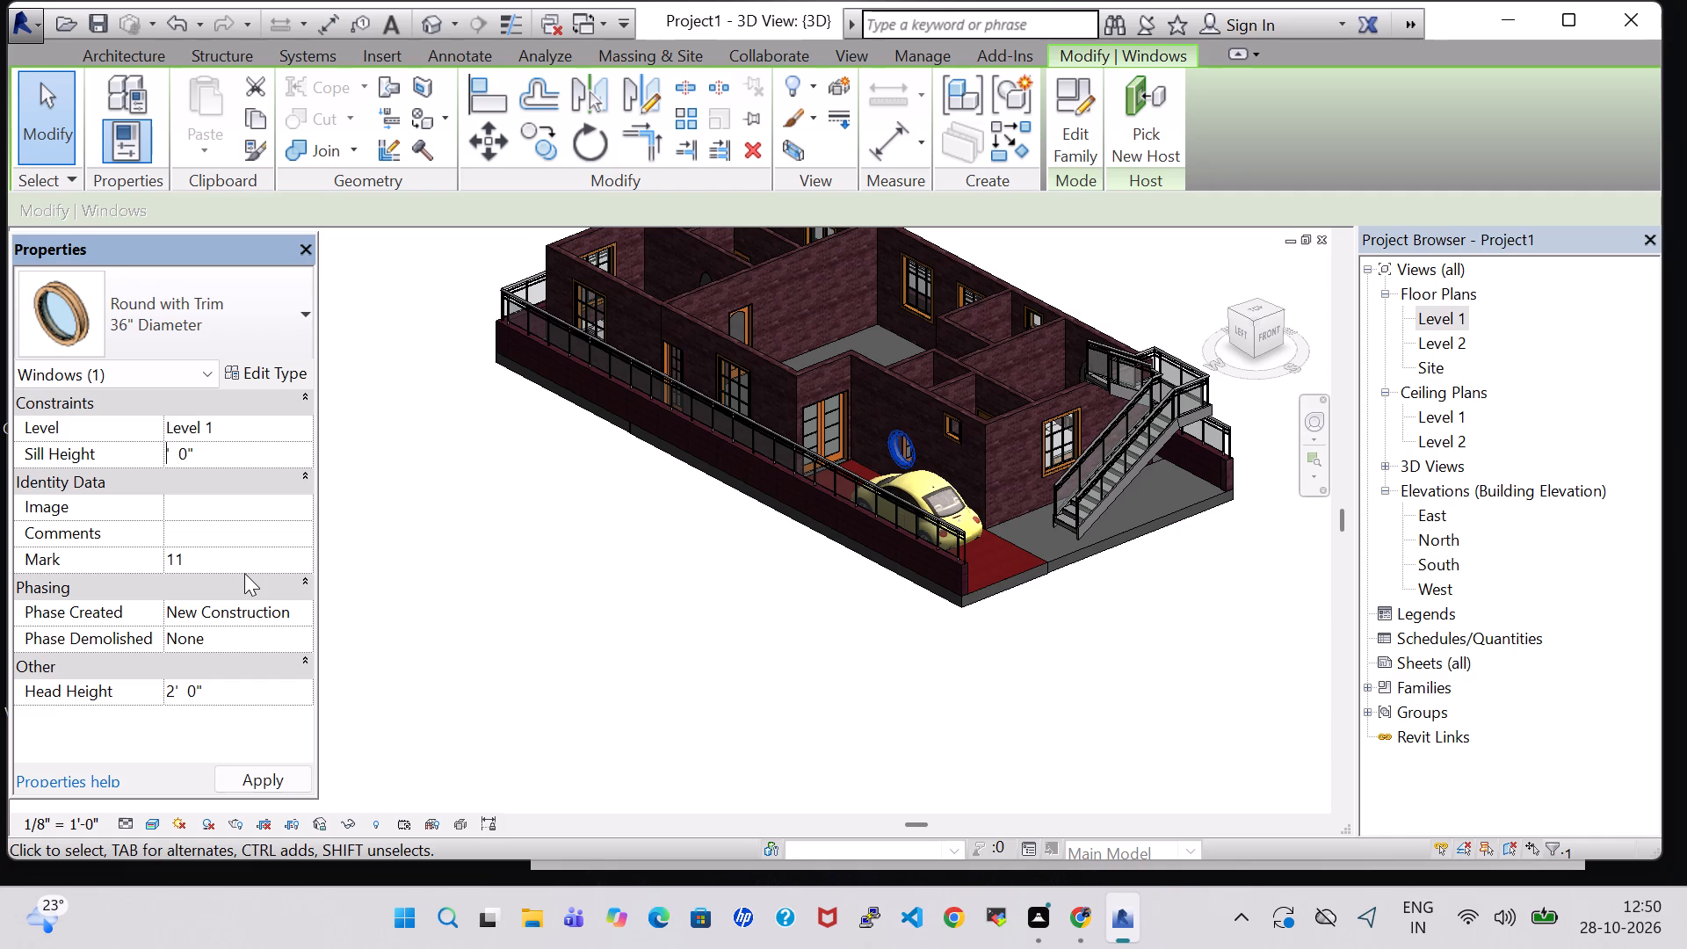
{"action": "key", "text": "5"}
{"action": "key", "text": "Return"}
{"action": "left_click", "coordinate": [568, 581]}
Change Utility's round window in the 3D view to the 36" Diameter type with a sill height of 5' 0".
{"action": "middle_click_drag", "start_coordinate": [512, 585], "coordinate": [563, 585], "text": "shift"}
{"action": "middle_click_drag", "start_coordinate": [589, 547], "coordinate": [470, 677]}
{"action": "middle_click_drag", "start_coordinate": [458, 621], "coordinate": [540, 619], "text": "shift"}
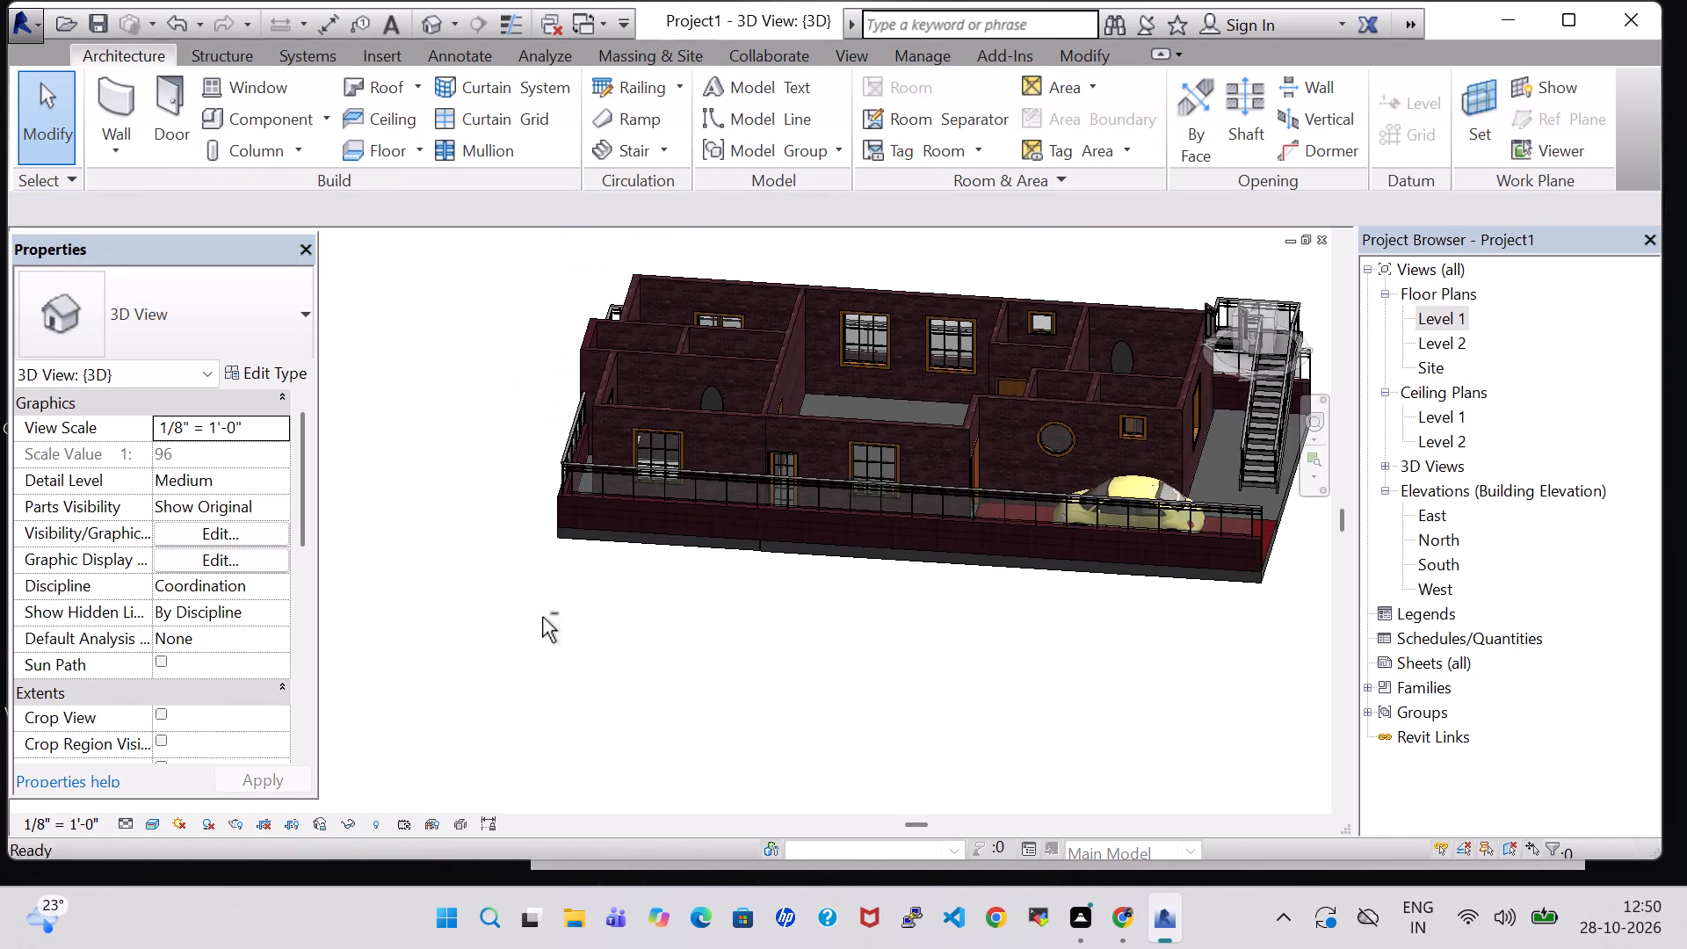
{"action": "middle_click_drag", "start_coordinate": [542, 611], "coordinate": [722, 611]}
{"action": "middle_click_drag", "start_coordinate": [716, 533], "coordinate": [721, 664]}
{"action": "left_click", "coordinate": [666, 513]}
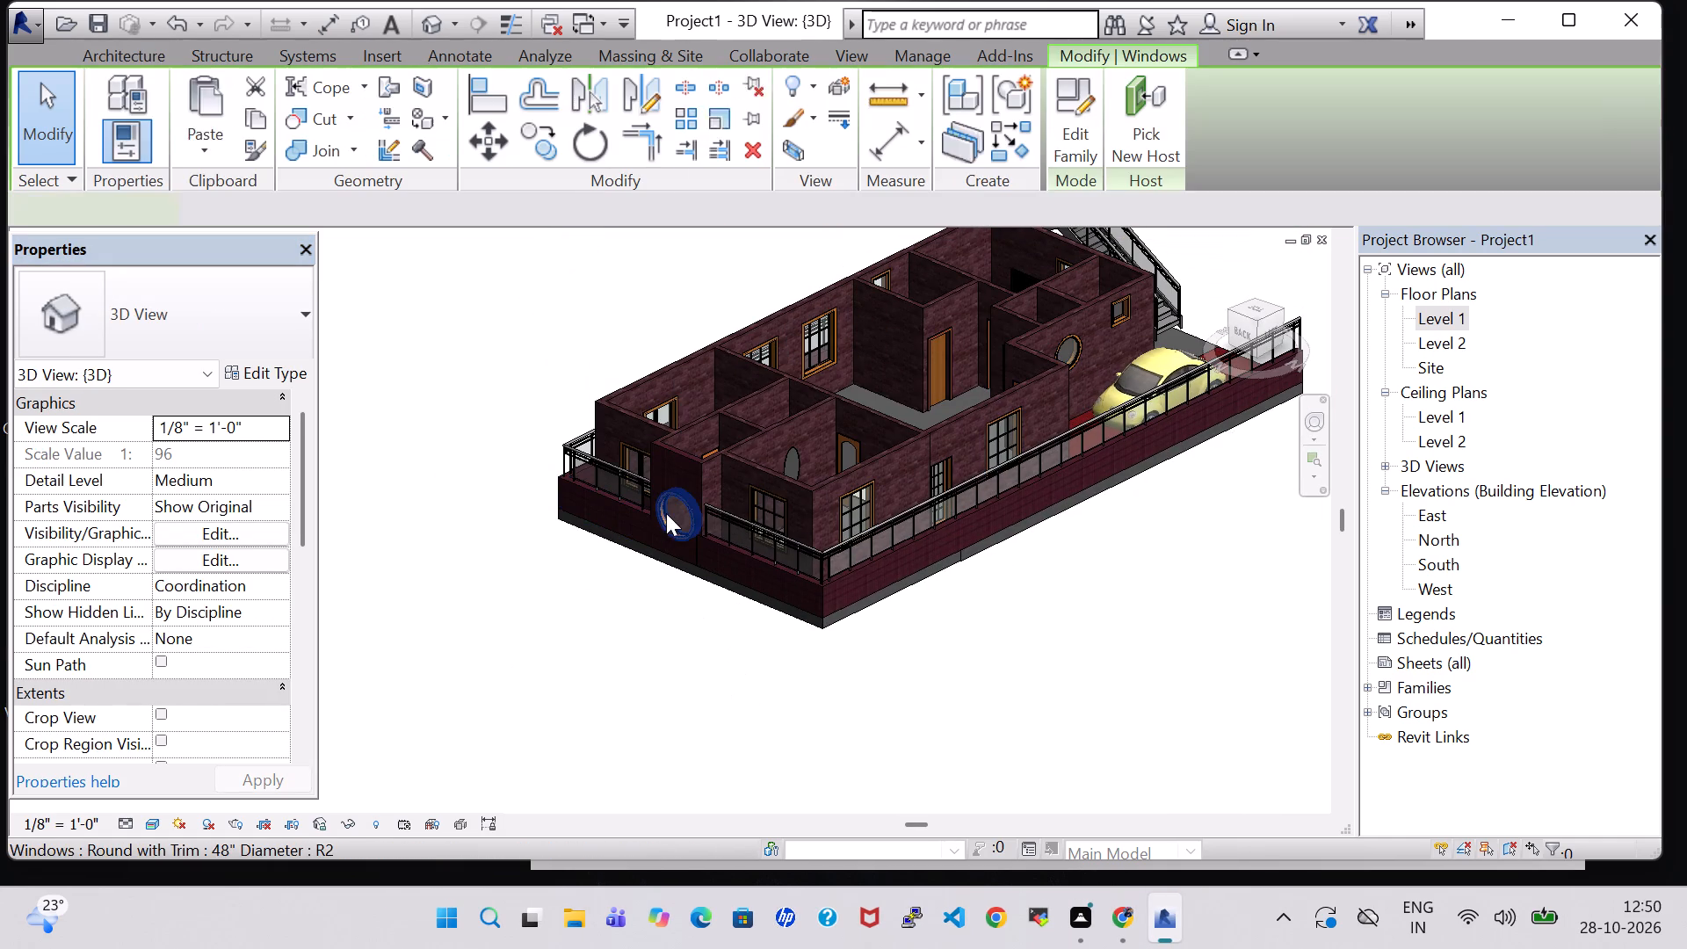
{"action": "left_click", "coordinate": [171, 344]}
{"action": "left_click", "coordinate": [157, 483]}
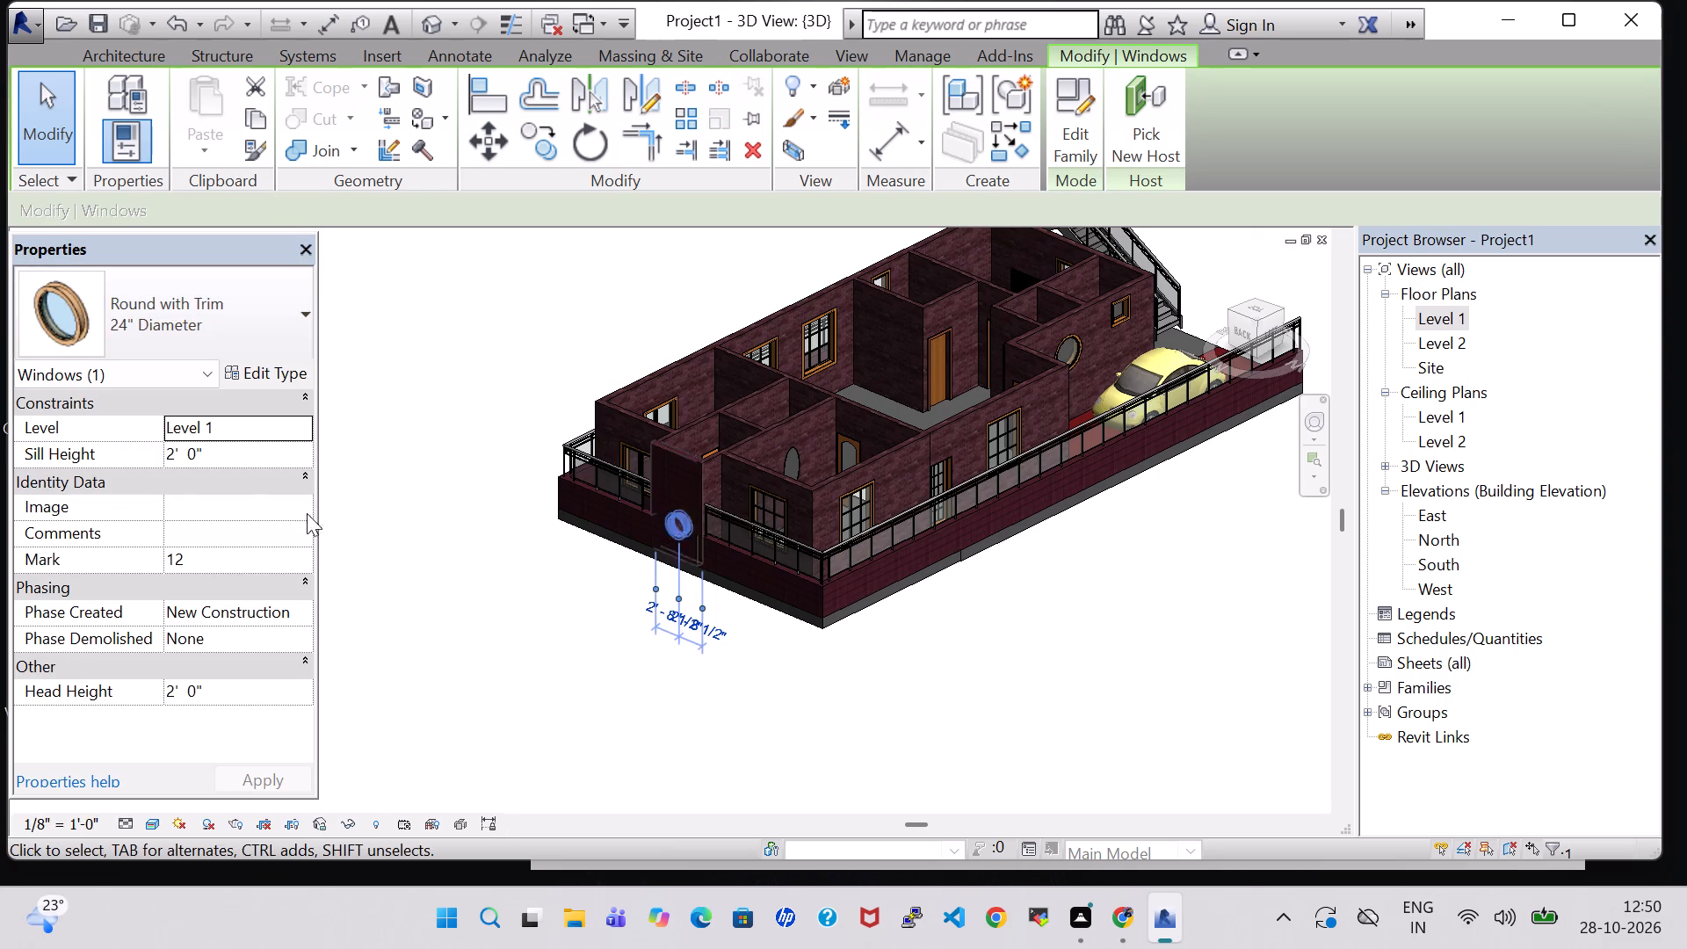
{"action": "left_click", "coordinate": [193, 366]}
{"action": "left_click", "coordinate": [193, 327]}
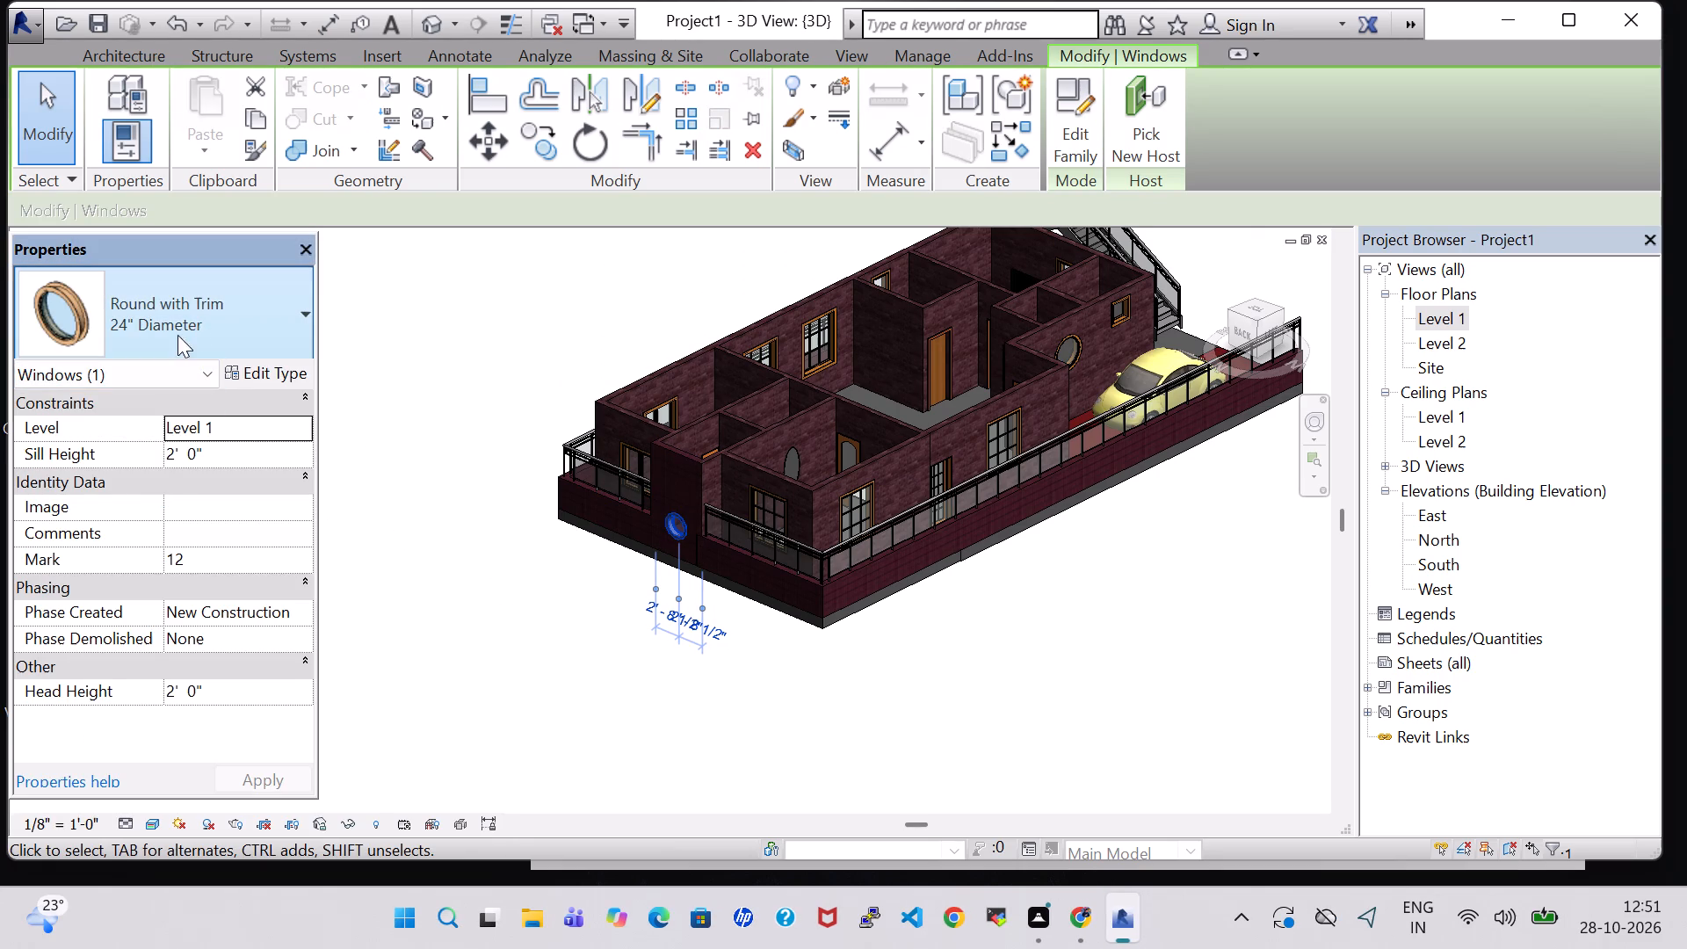
{"action": "left_click", "coordinate": [208, 317]}
{"action": "left_click", "coordinate": [113, 515]}
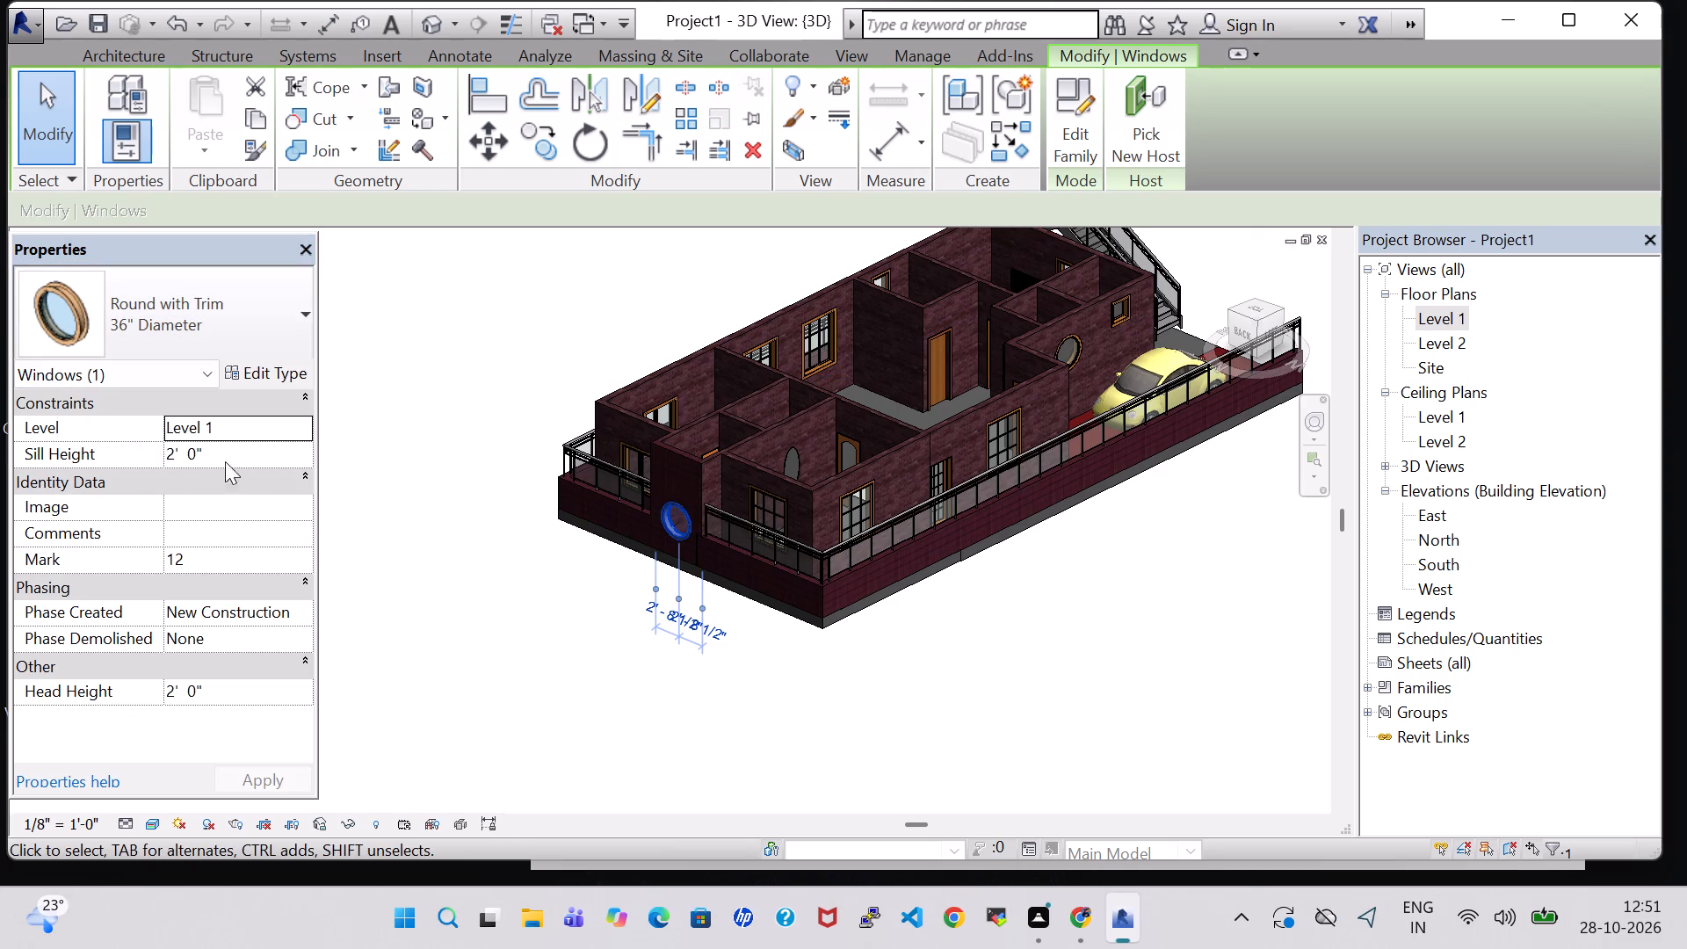
{"action": "left_click", "coordinate": [176, 453]}
{"action": "key", "text": "BackSpace"}
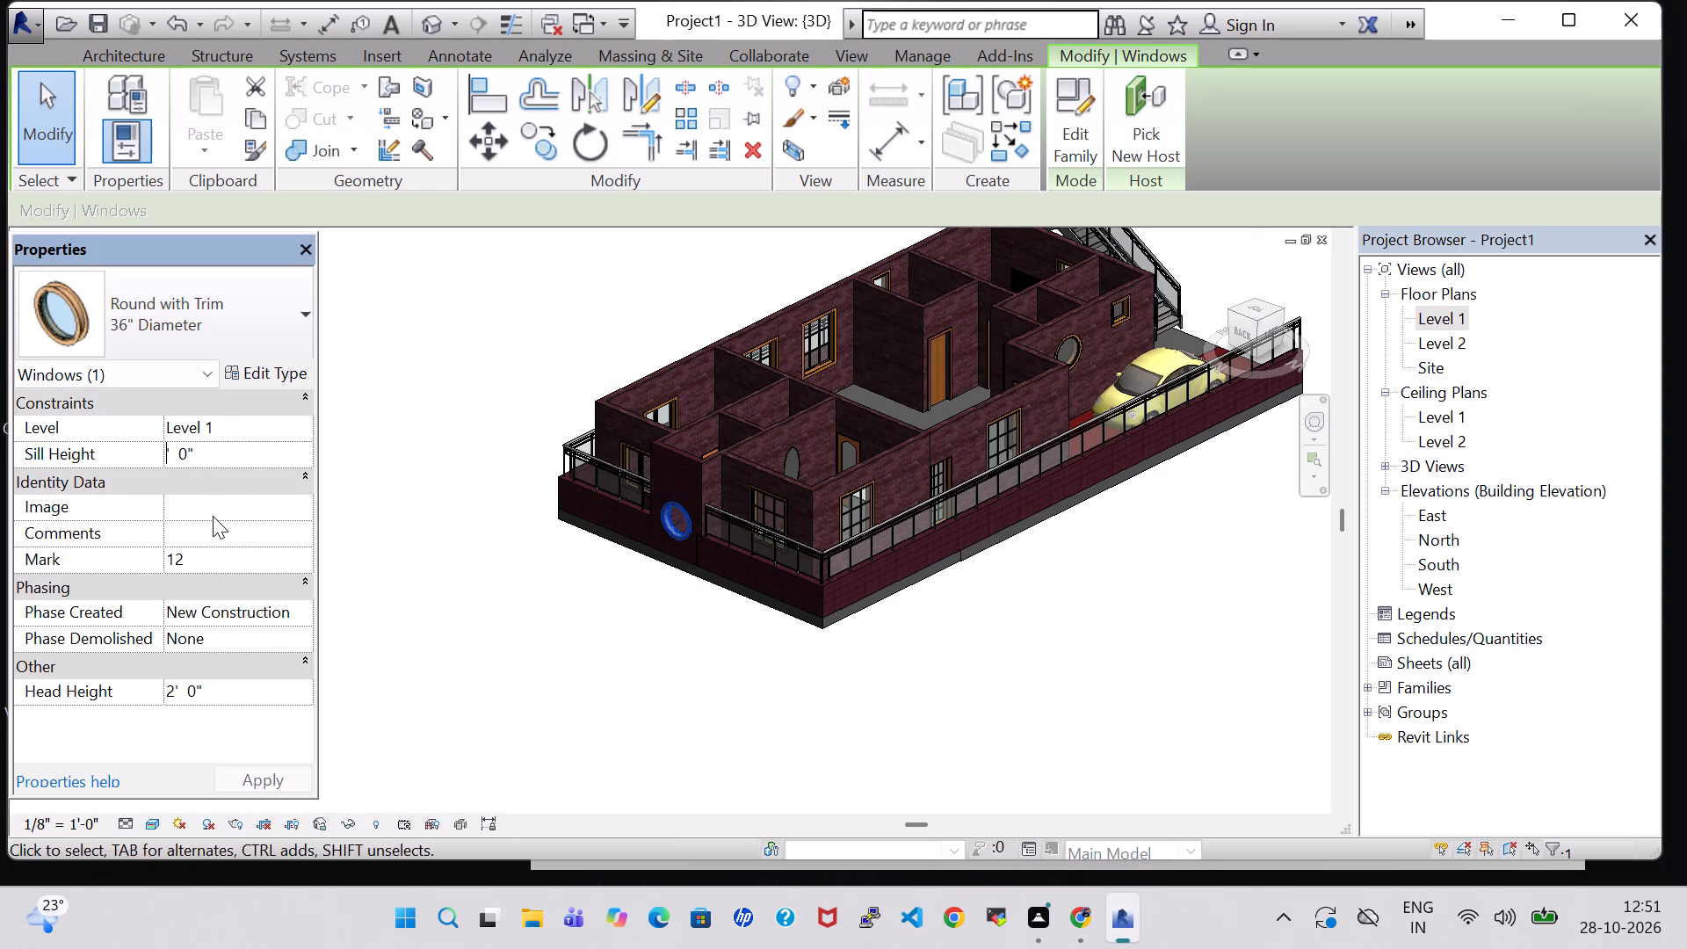
{"action": "key", "text": "5"}
{"action": "key", "text": "Return"}
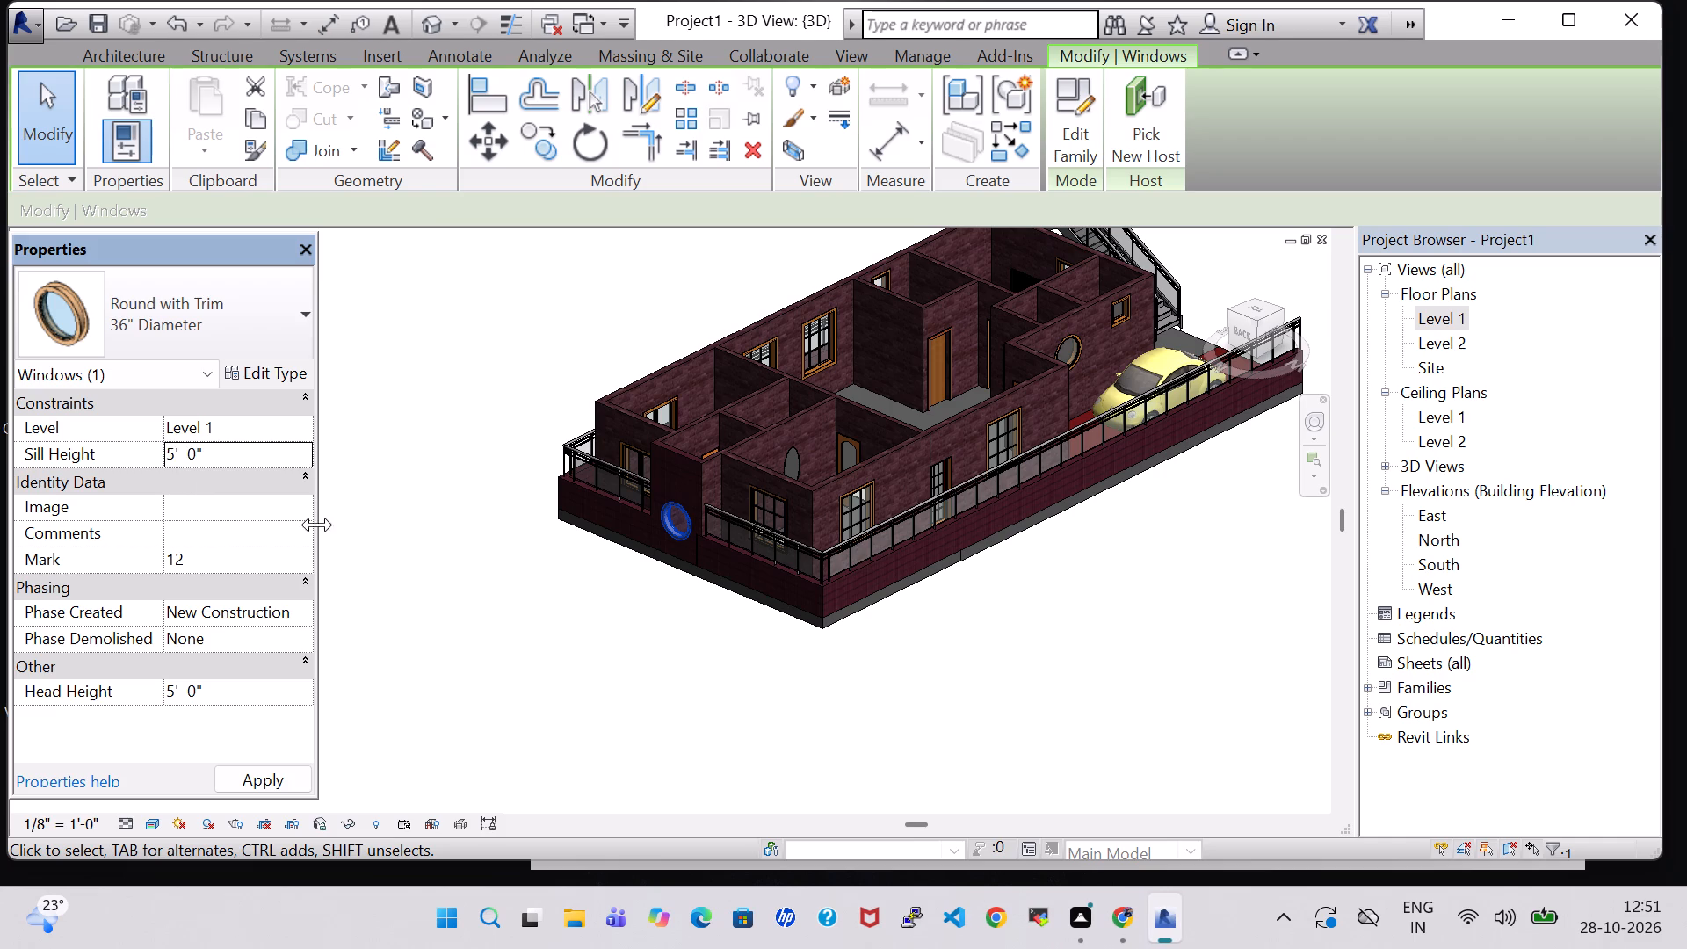
{"action": "left_click", "coordinate": [970, 641]}
Examine the house and its window arrangement from several sides in the 3D view.
{"action": "middle_click_drag", "start_coordinate": [1062, 679], "coordinate": [912, 688], "text": "shift"}
{"action": "middle_click_drag", "start_coordinate": [1006, 718], "coordinate": [823, 717], "text": "shift"}
{"action": "middle_click_drag", "start_coordinate": [1042, 526], "coordinate": [989, 346]}
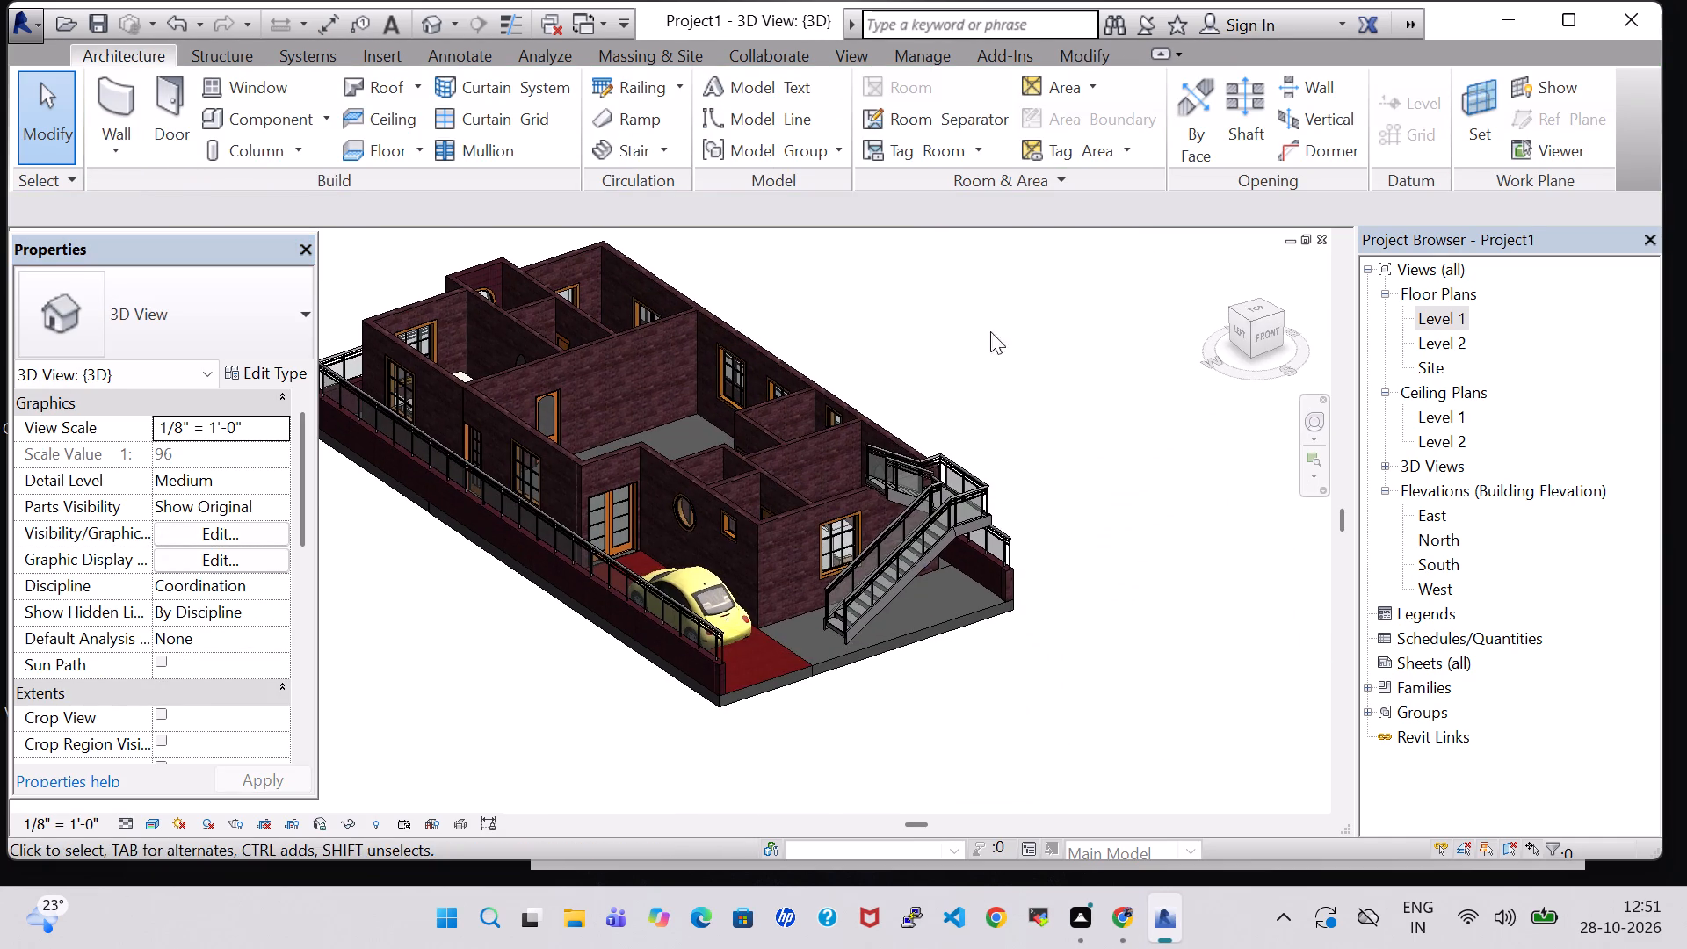
{"action": "middle_click_drag", "start_coordinate": [1032, 484], "coordinate": [963, 506], "text": "shift"}
{"action": "middle_click_drag", "start_coordinate": [892, 514], "coordinate": [967, 505]}
{"action": "middle_click_drag", "start_coordinate": [950, 521], "coordinate": [860, 508], "text": "shift"}
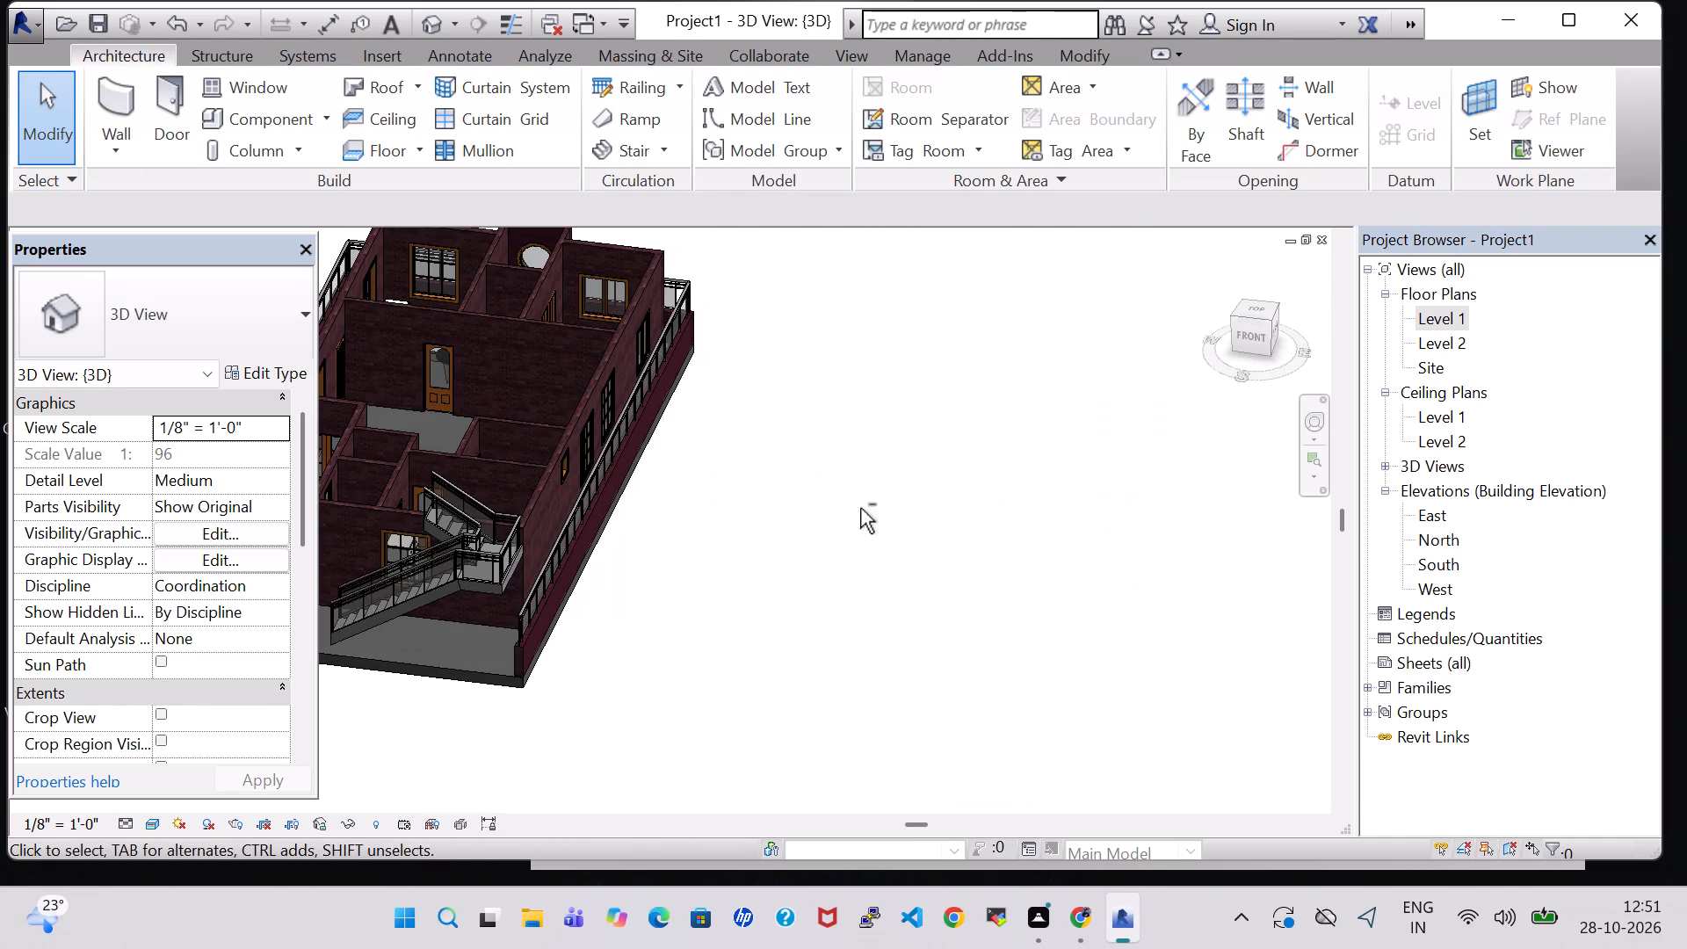
{"action": "middle_click_drag", "start_coordinate": [720, 503], "coordinate": [887, 513]}
{"action": "middle_click_drag", "start_coordinate": [1001, 441], "coordinate": [941, 456]}
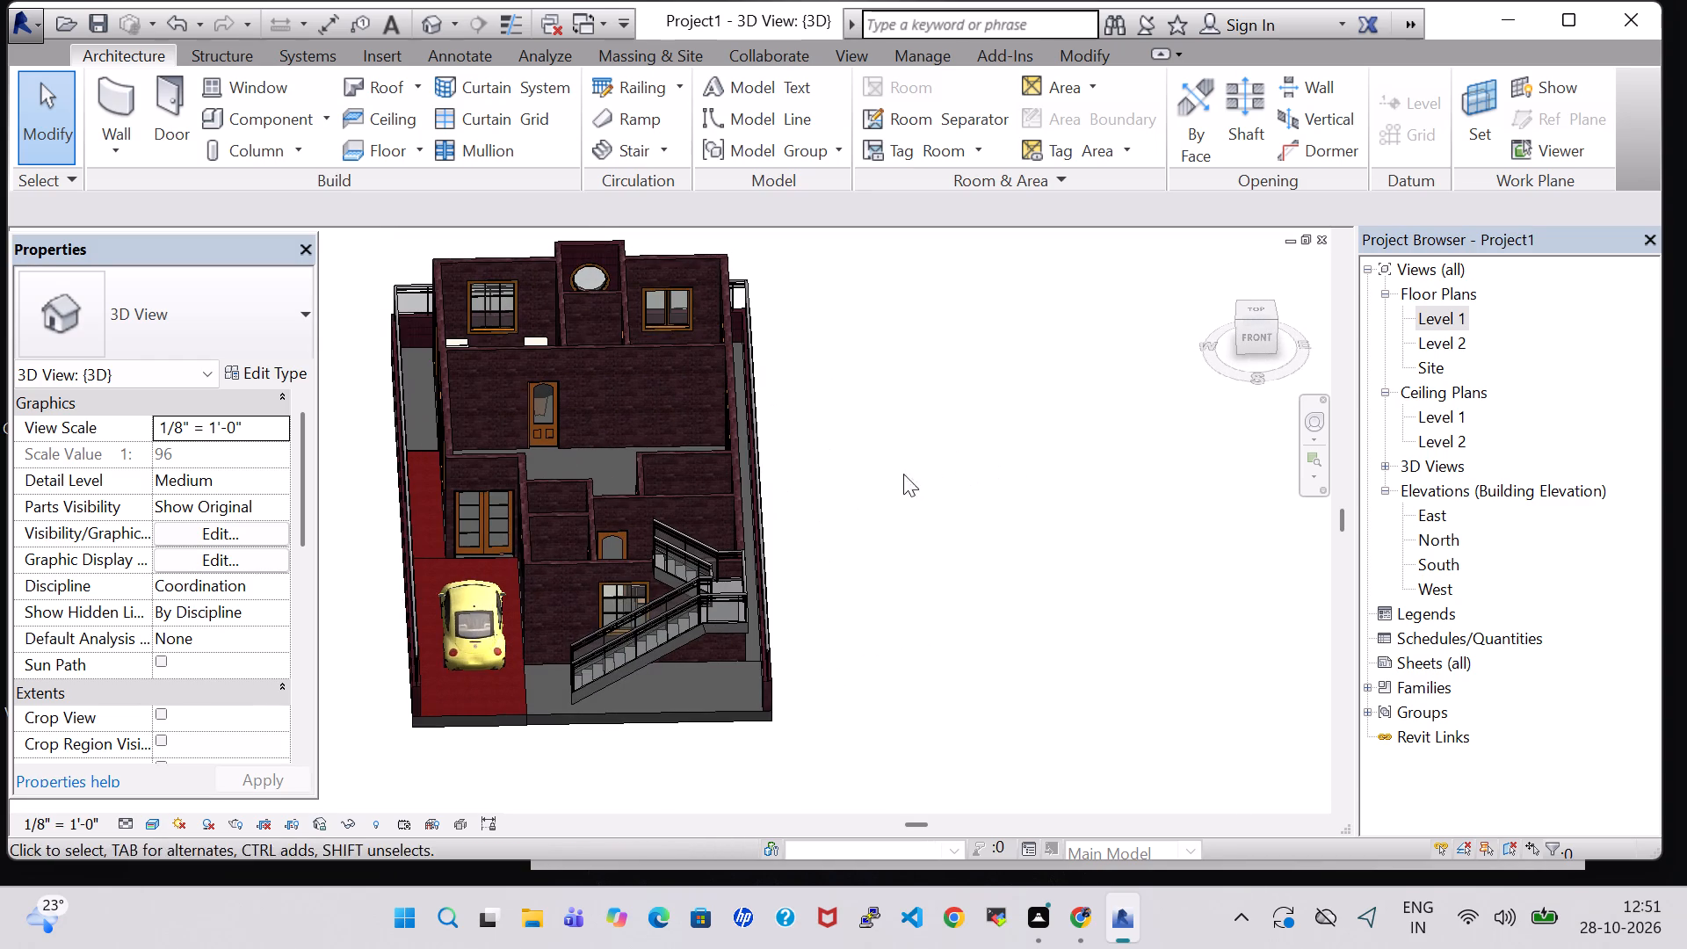
{"action": "middle_click_drag", "start_coordinate": [882, 478], "coordinate": [961, 468]}
{"action": "scroll", "coordinate": [592, 264], "scroll_direction": "up", "scroll_amount": 3}
{"action": "scroll", "coordinate": [1135, 618], "scroll_direction": "up", "scroll_amount": 1}
{"action": "middle_click_drag", "start_coordinate": [1100, 618], "coordinate": [1094, 531], "text": "shift"}
{"action": "scroll", "coordinate": [1094, 531], "scroll_direction": "down", "scroll_amount": 2}
{"action": "middle_click_drag", "start_coordinate": [1085, 482], "coordinate": [984, 470], "text": "shift"}
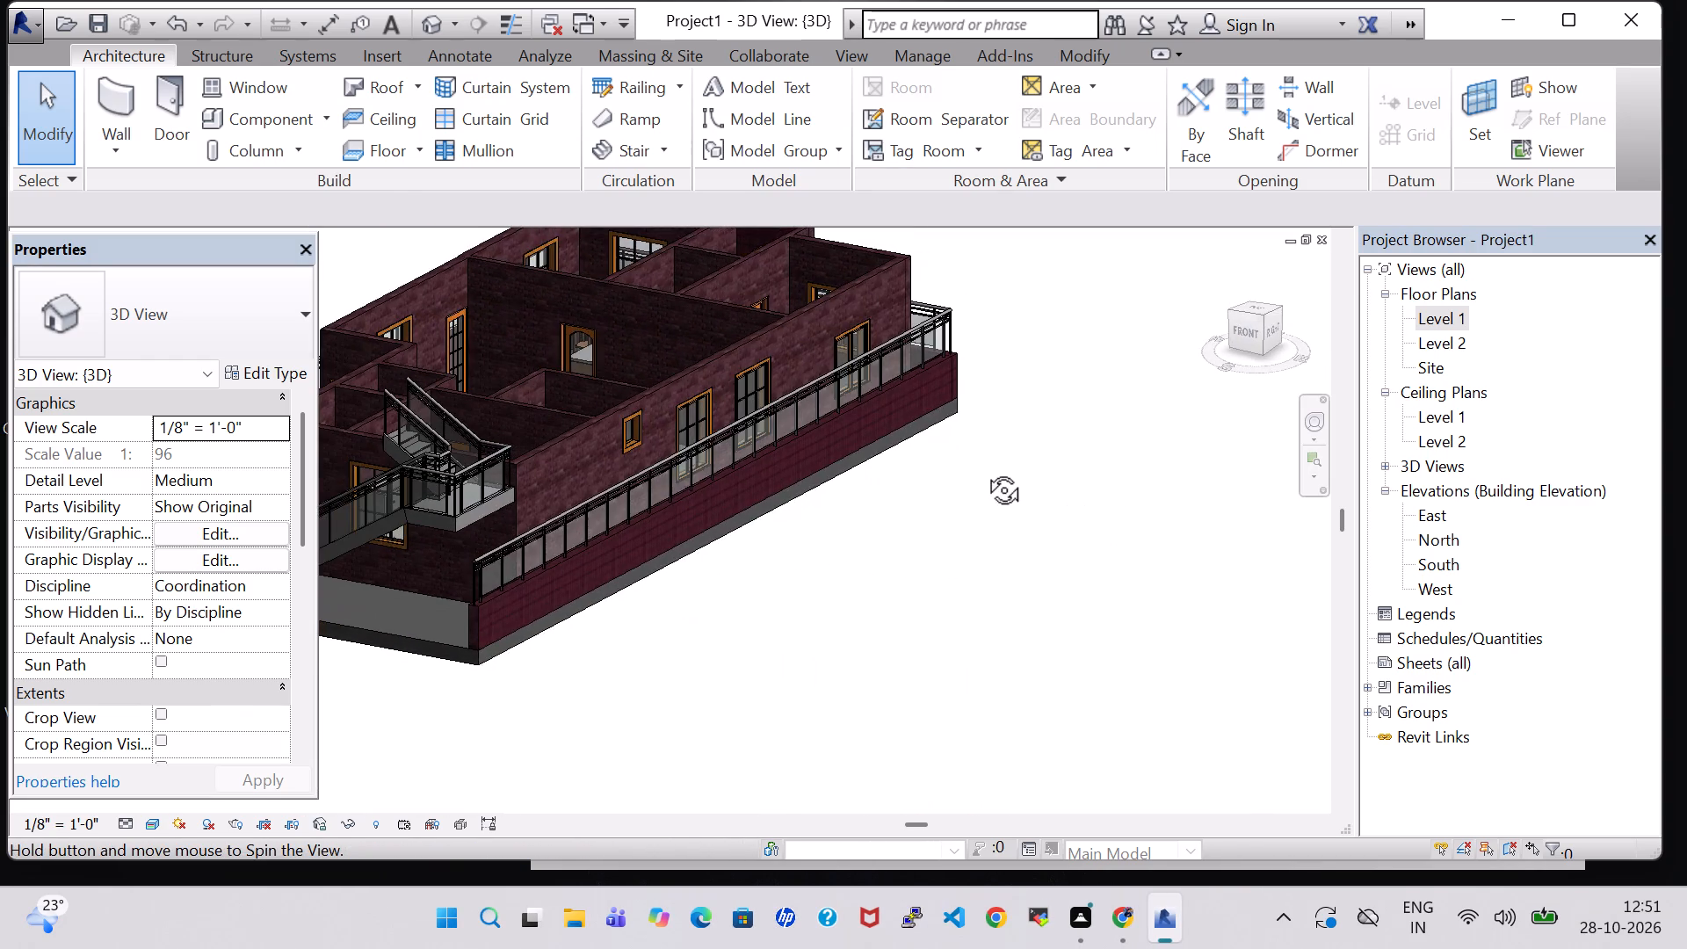
{"action": "middle_click_drag", "start_coordinate": [984, 470], "coordinate": [1071, 483], "text": "shift"}
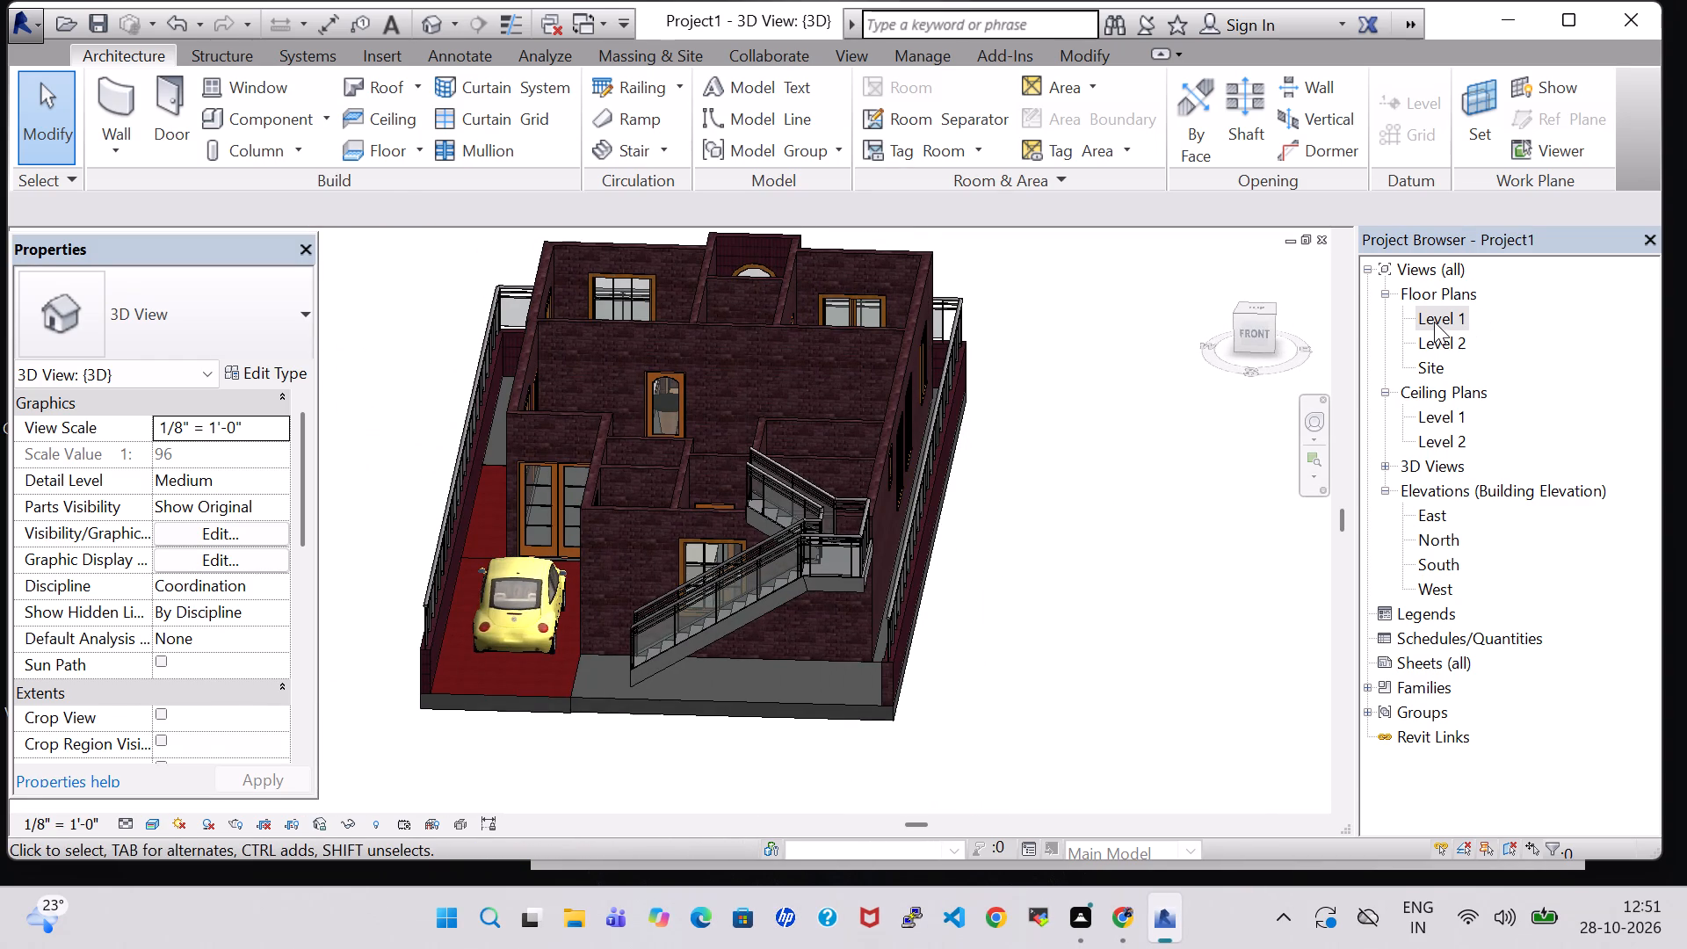
In the Level 1 floor plan, nudge the BED ROOM tag beside Utility slightly up and to the right.
{"action": "double_click", "coordinate": [1434, 322]}
{"action": "scroll", "coordinate": [1054, 488], "scroll_direction": "down", "scroll_amount": 5}
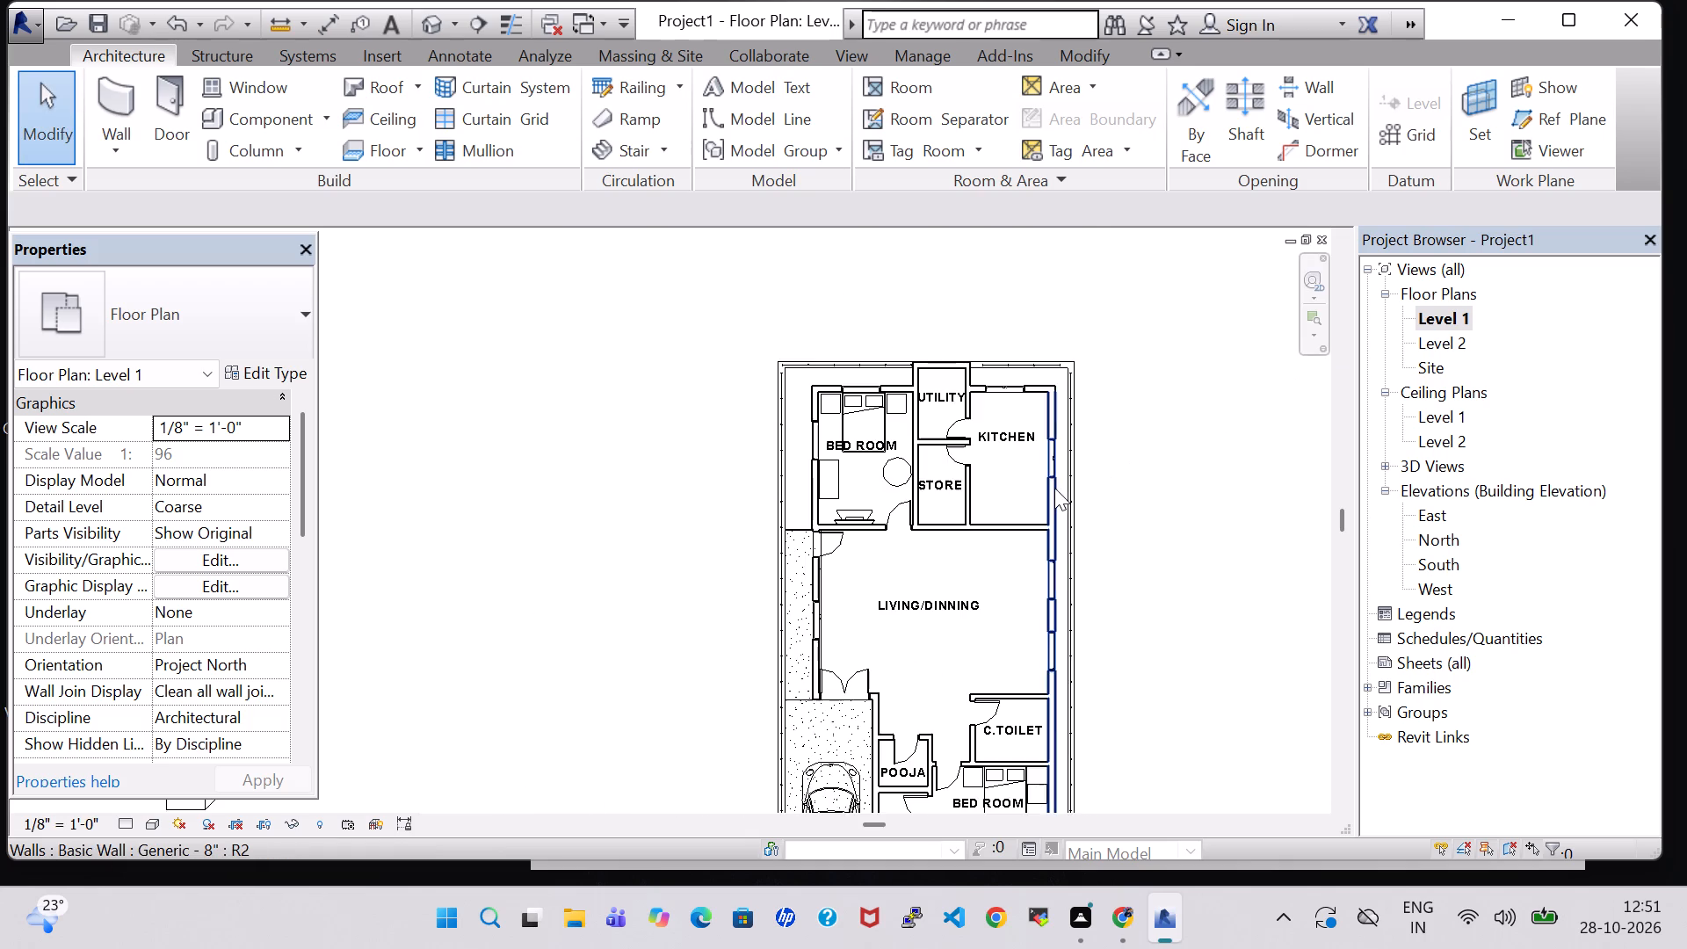
{"action": "middle_click_drag", "start_coordinate": [1123, 501], "coordinate": [989, 395]}
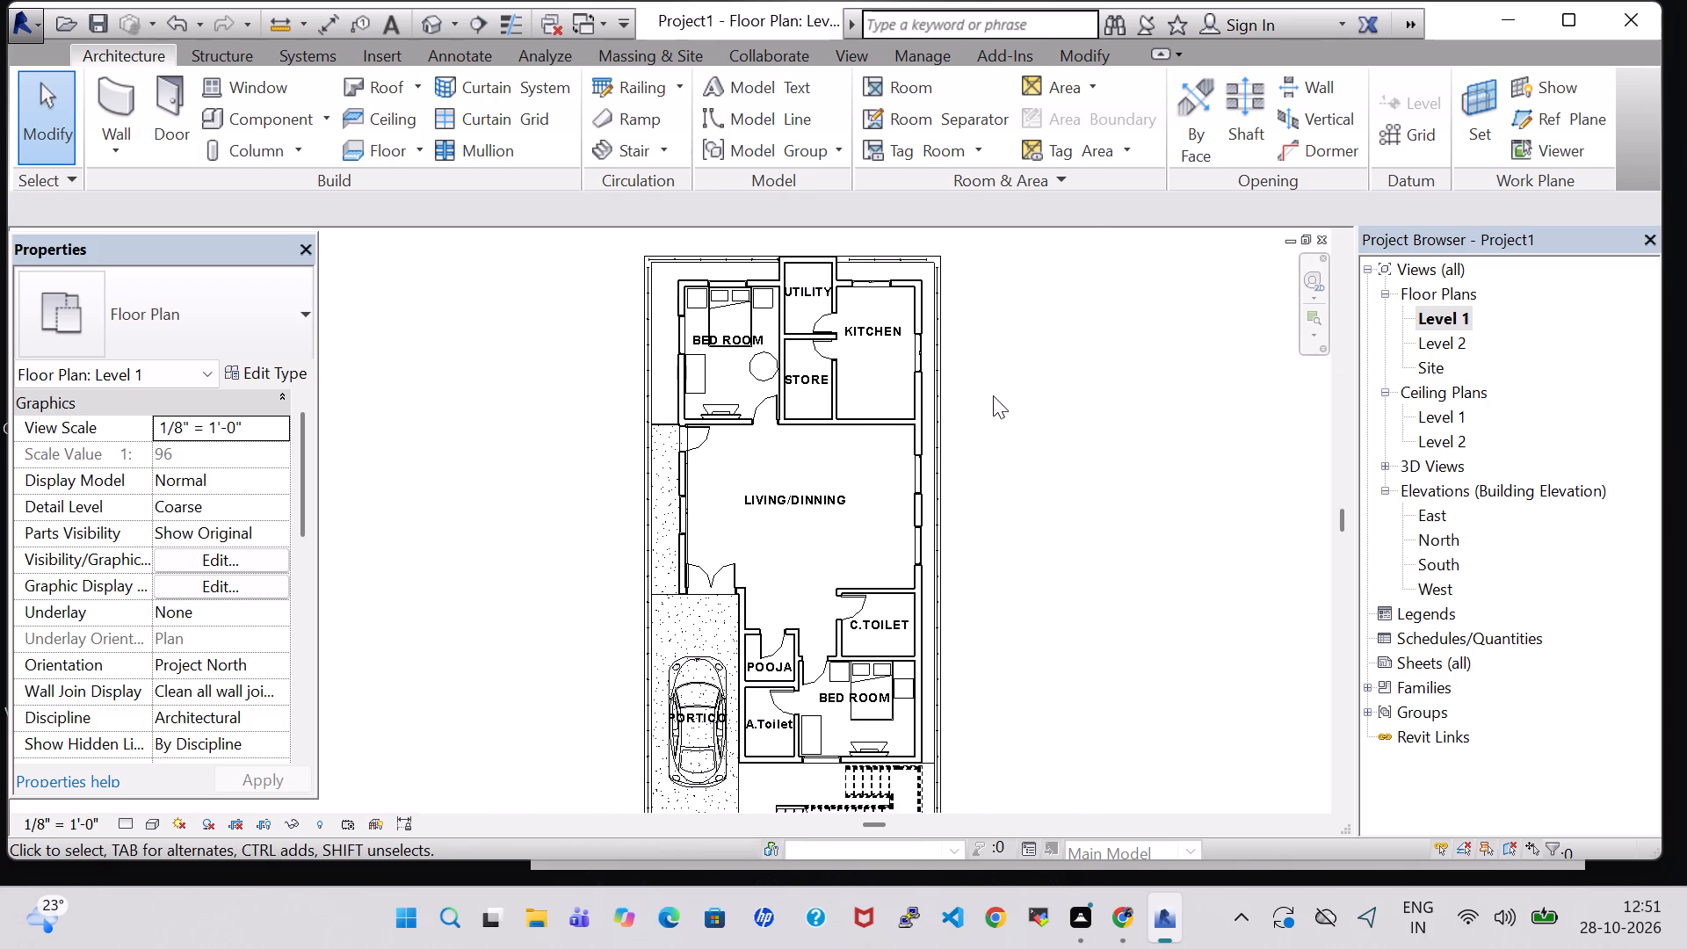
{"action": "scroll", "coordinate": [993, 438], "scroll_direction": "down", "scroll_amount": 1}
{"action": "middle_click_drag", "start_coordinate": [998, 521], "coordinate": [996, 489]}
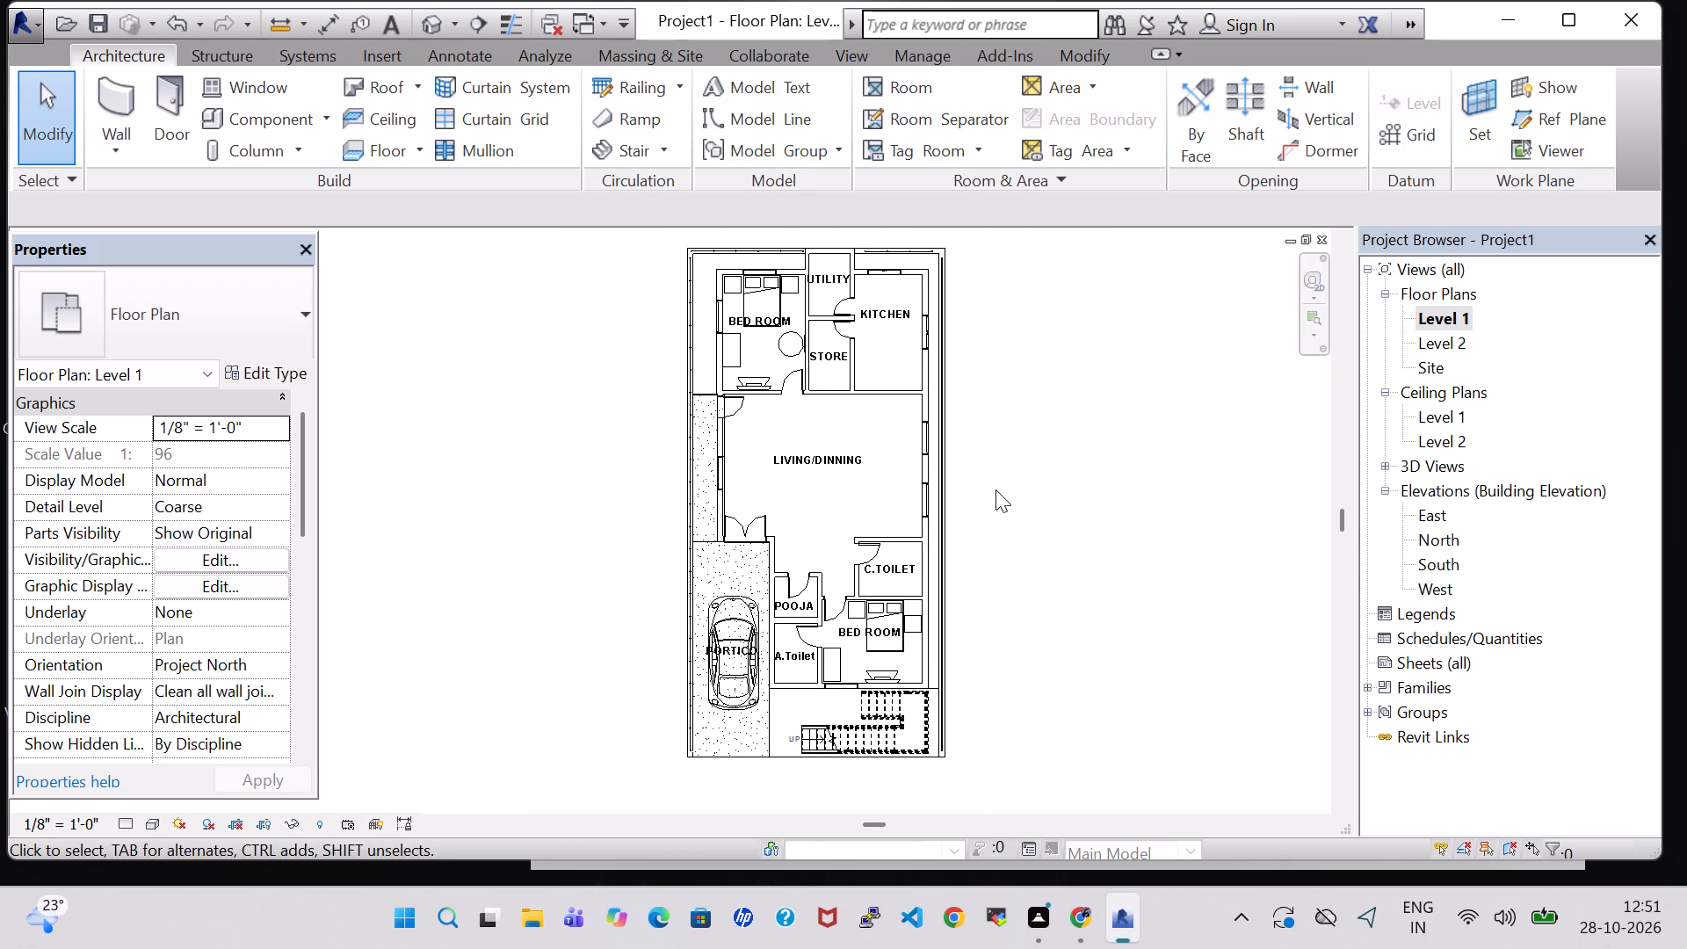
{"action": "left_click", "coordinate": [744, 321]}
{"action": "key", "text": "Down"}
{"action": "key", "text": "Down"}
{"action": "key", "text": "Down"}
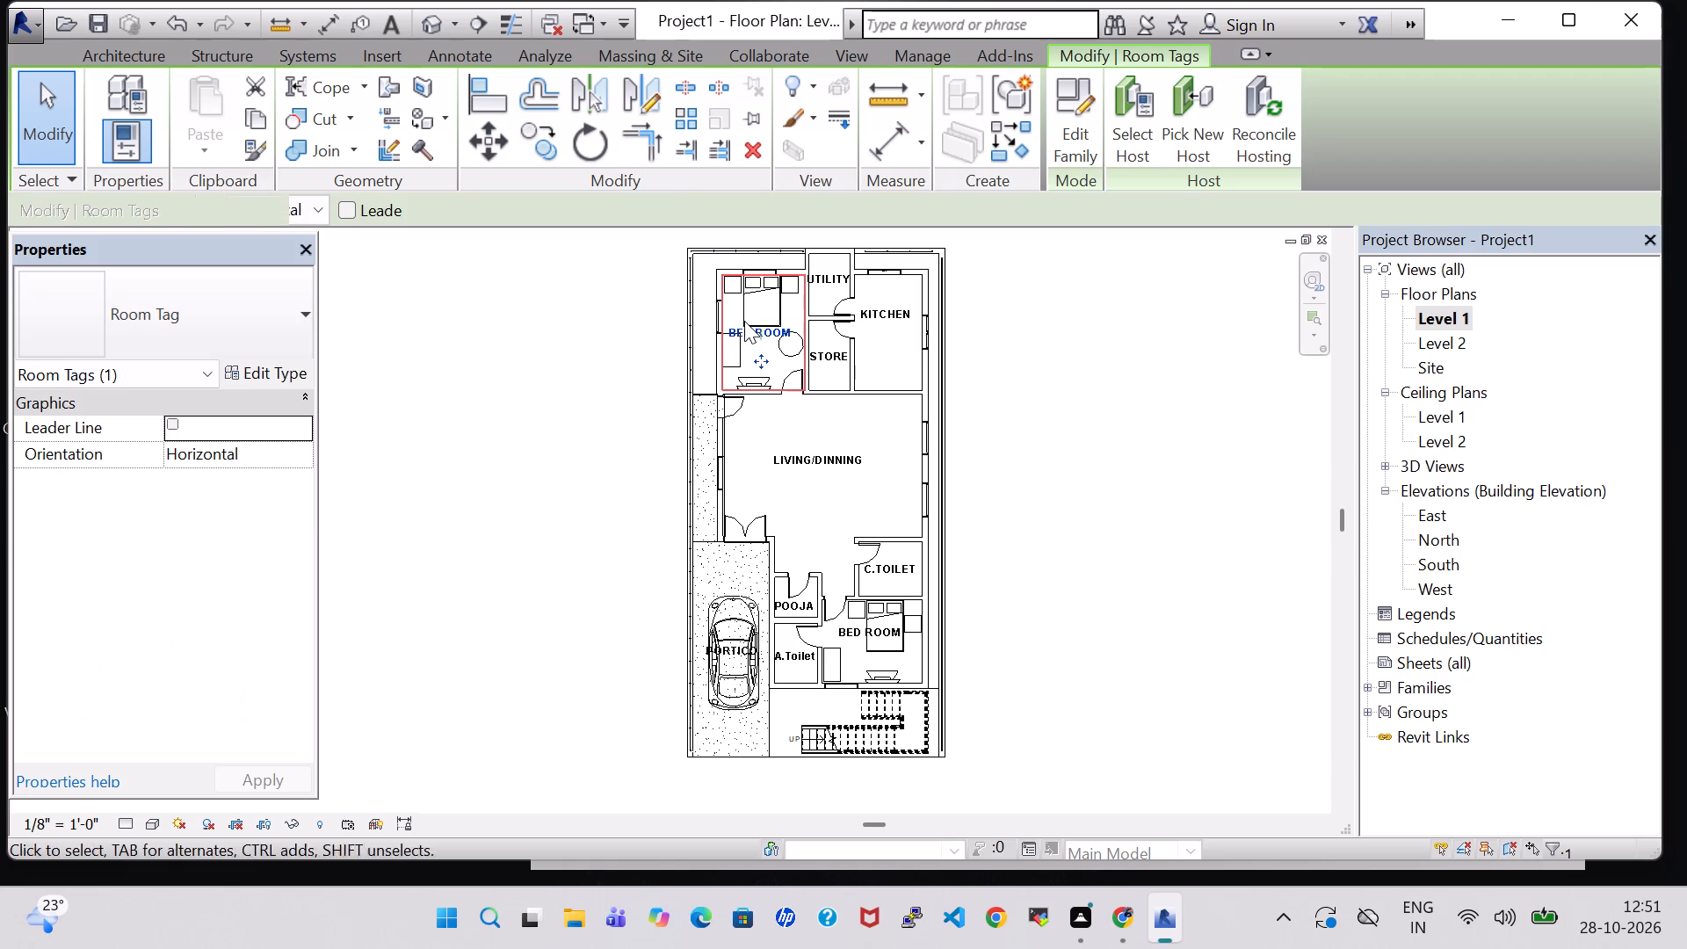
{"action": "key", "text": "Up"}
{"action": "key", "text": "Up"}
{"action": "key", "text": "Up"}
{"action": "key", "text": "Up"}
{"action": "key", "text": "Right"}
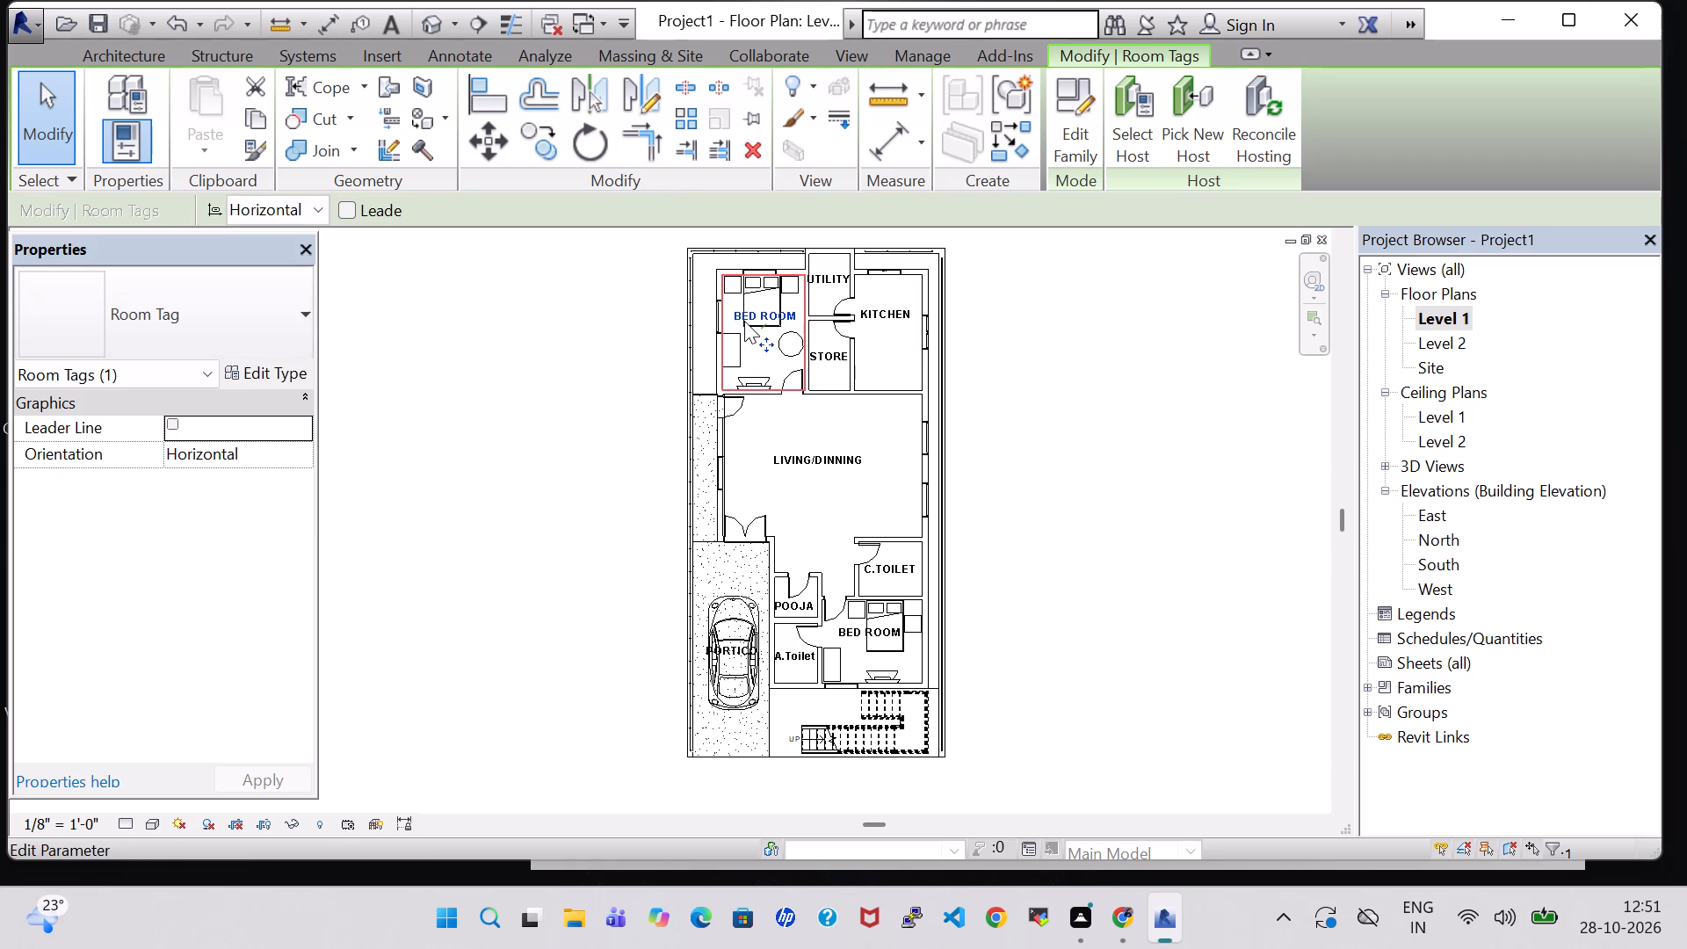
{"action": "left_click", "coordinate": [1150, 361]}
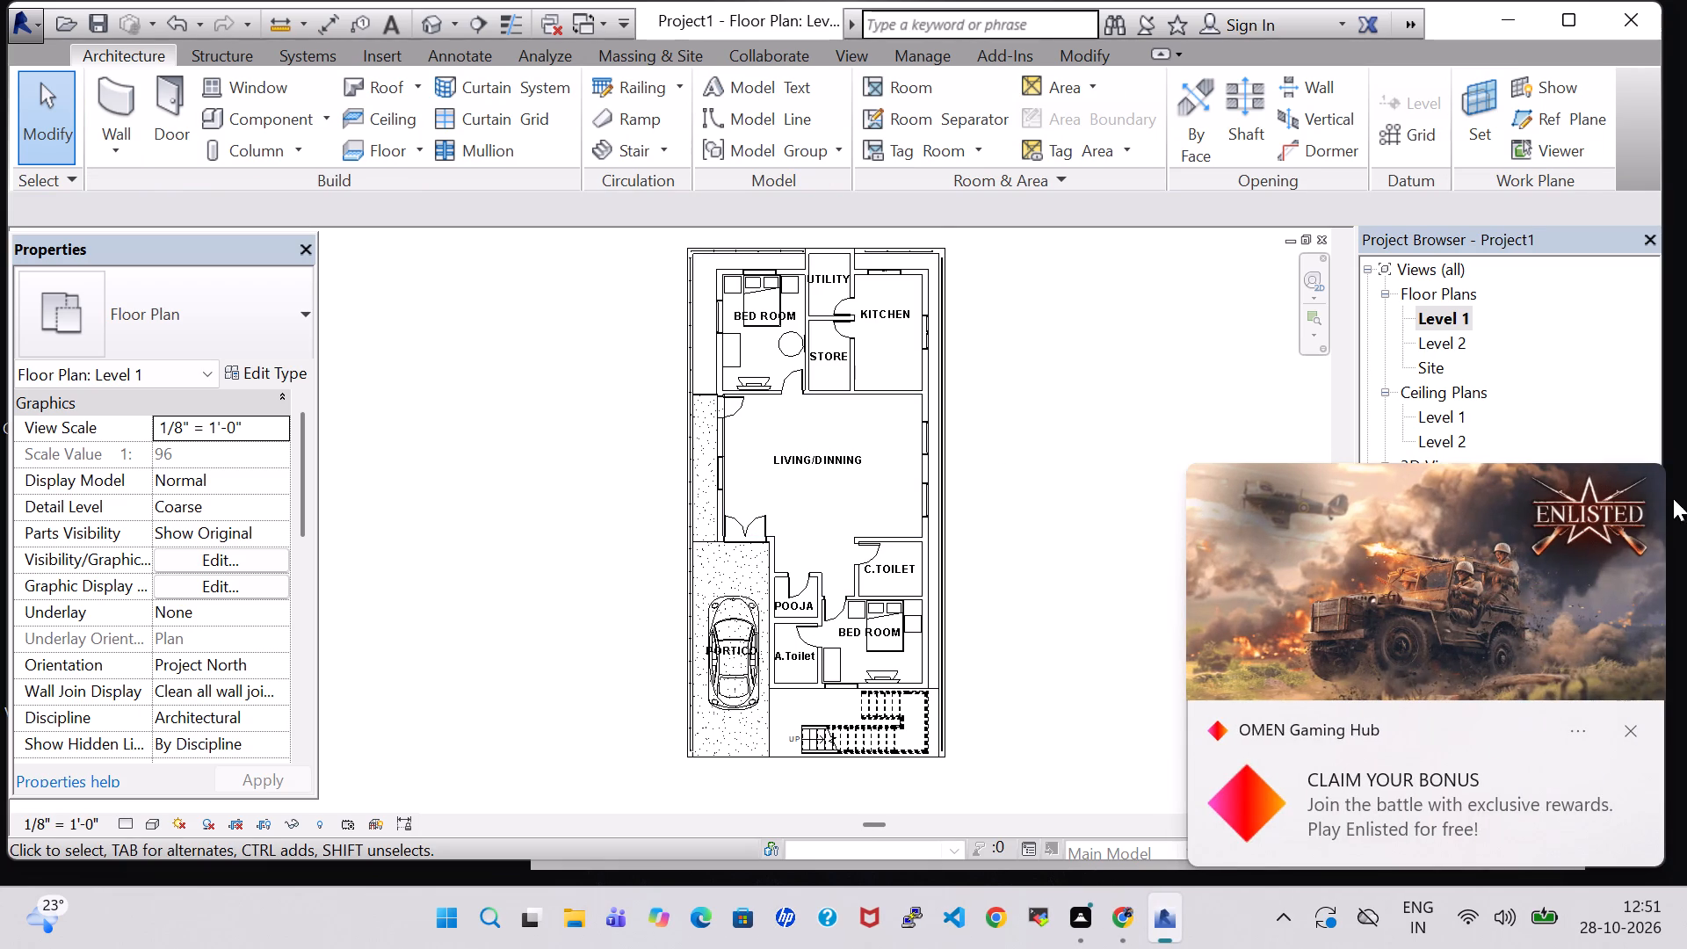
Dismiss the OMEN Gaming Hub notification.
{"action": "left_click", "coordinate": [1632, 728]}
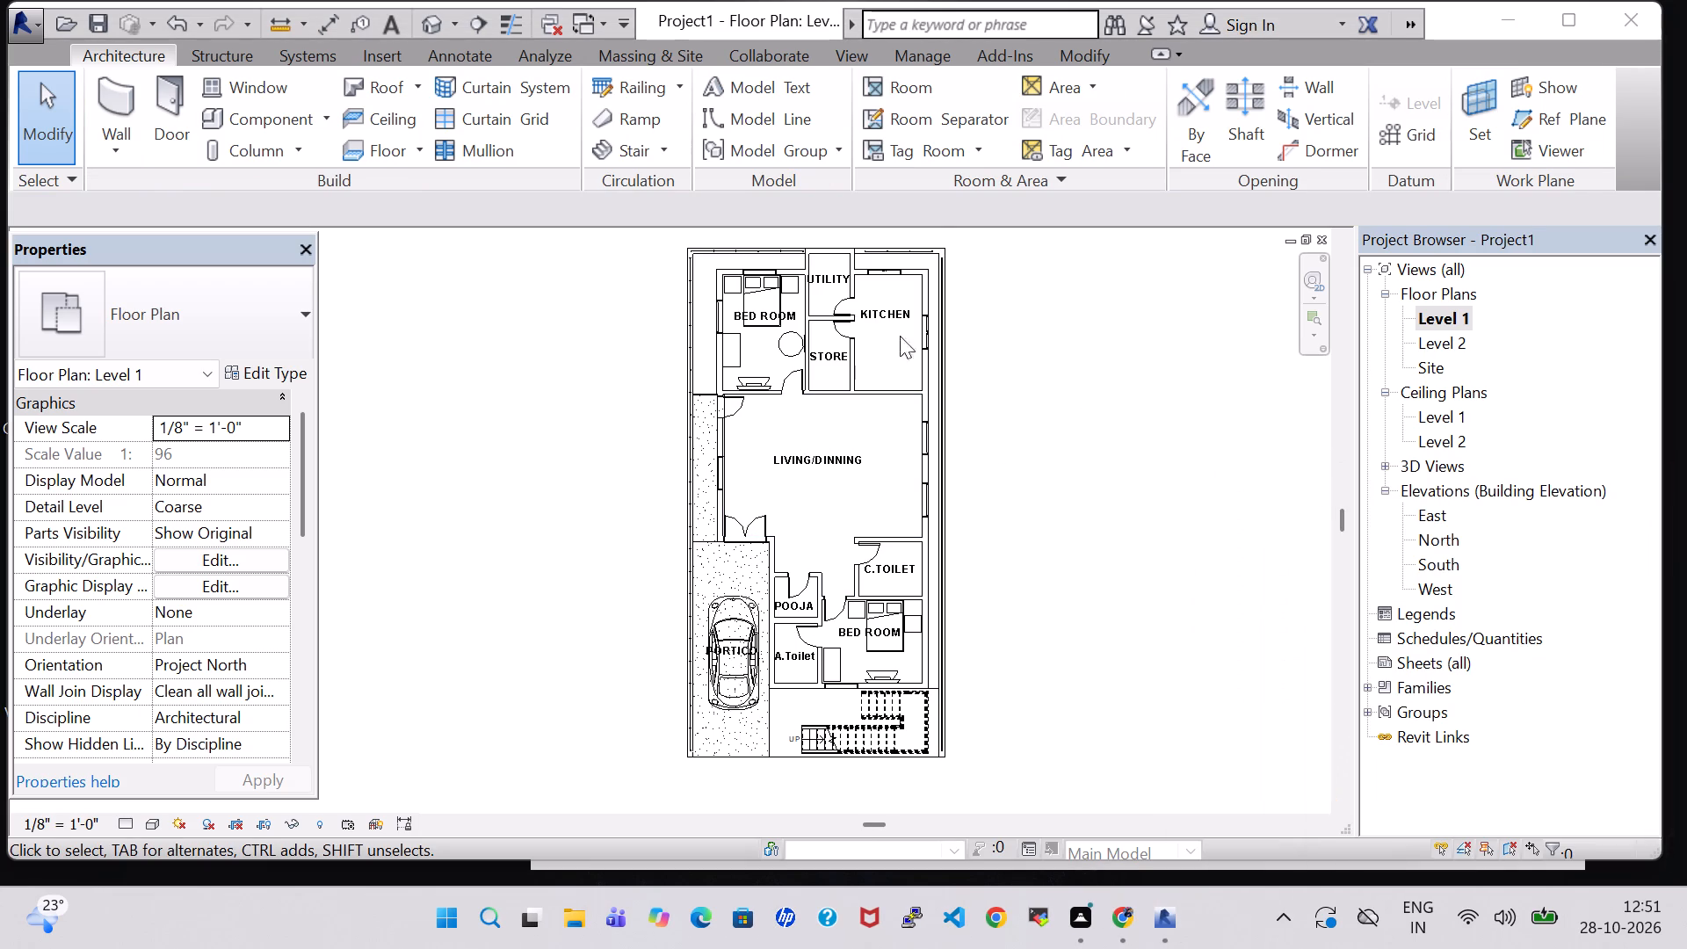
Load the Toilet-Domestic-3D family from the US Imperial library's Plumbing, Architectural, Fixtures, Water Closets folder.
{"action": "left_click", "coordinate": [246, 115]}
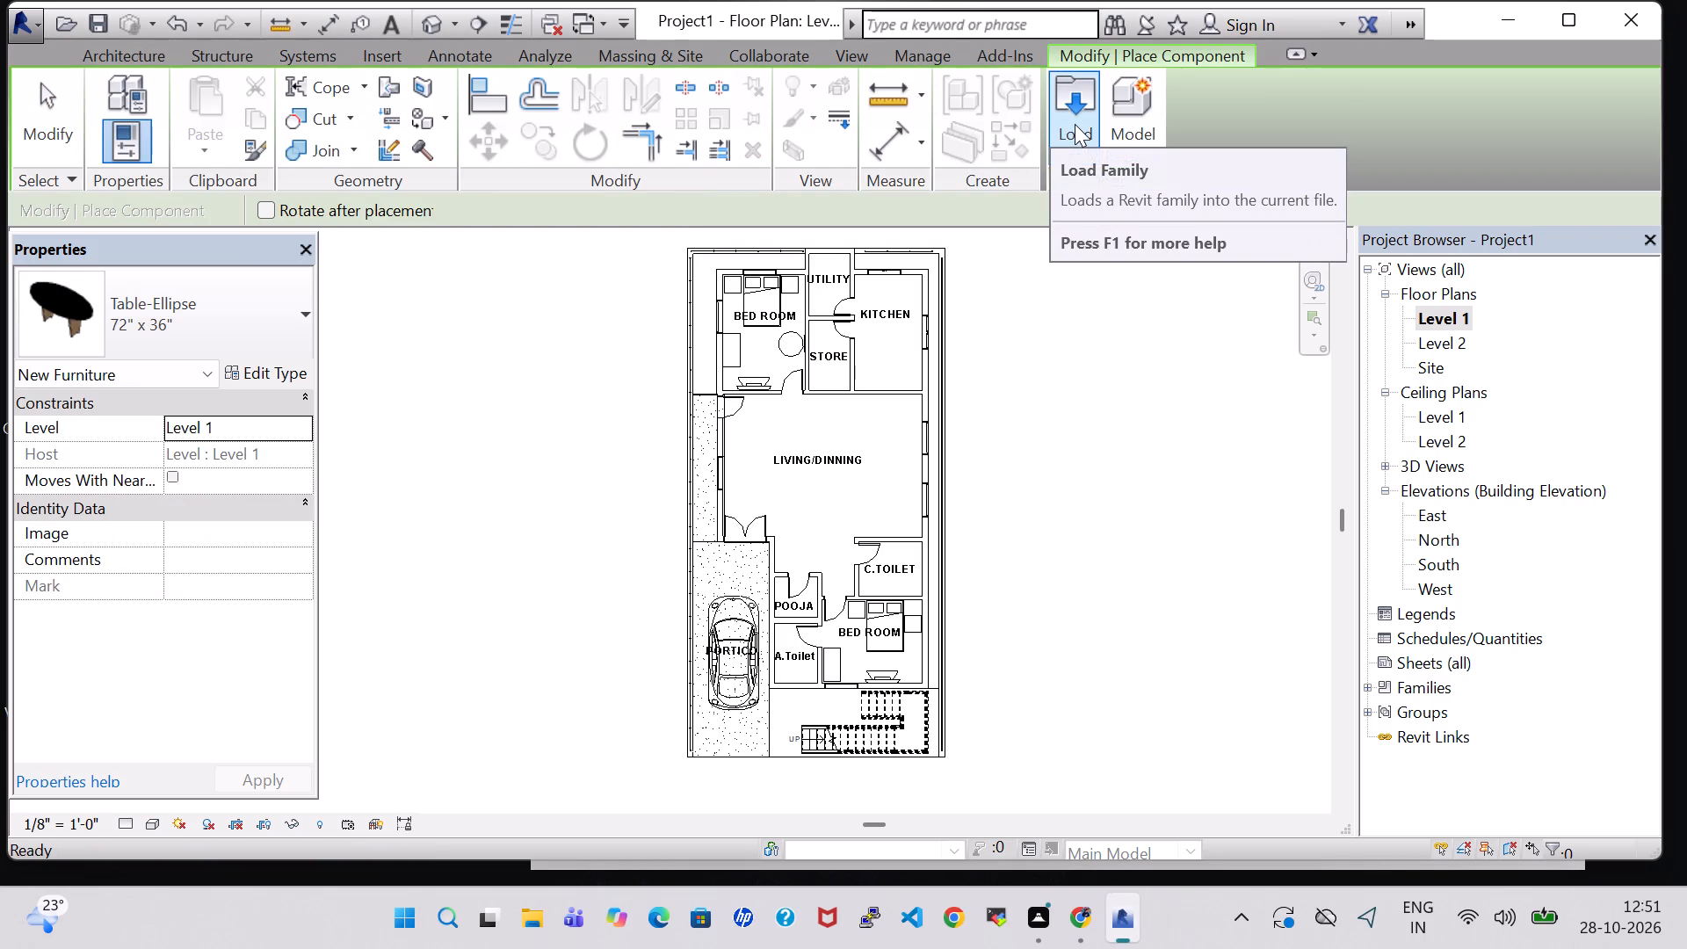
{"action": "left_click", "coordinate": [1075, 124]}
{"action": "scroll", "coordinate": [789, 515], "scroll_direction": "down", "scroll_amount": 4}
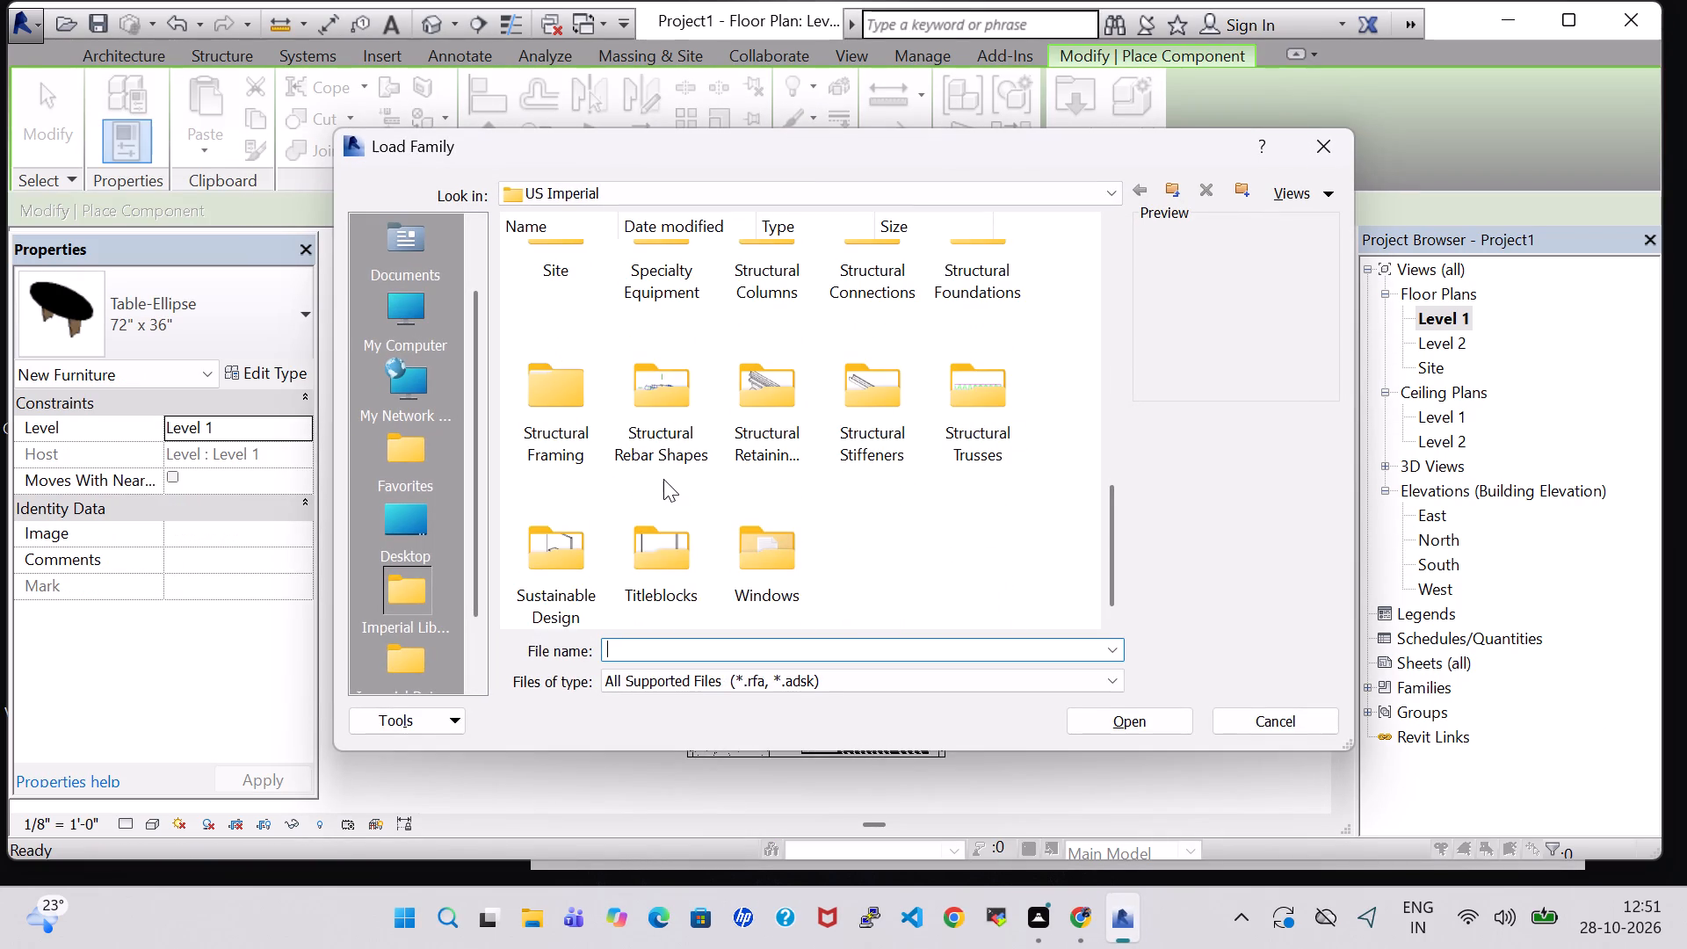
{"action": "scroll", "coordinate": [663, 479], "scroll_direction": "up", "scroll_amount": 1}
{"action": "double_click", "coordinate": [753, 327]}
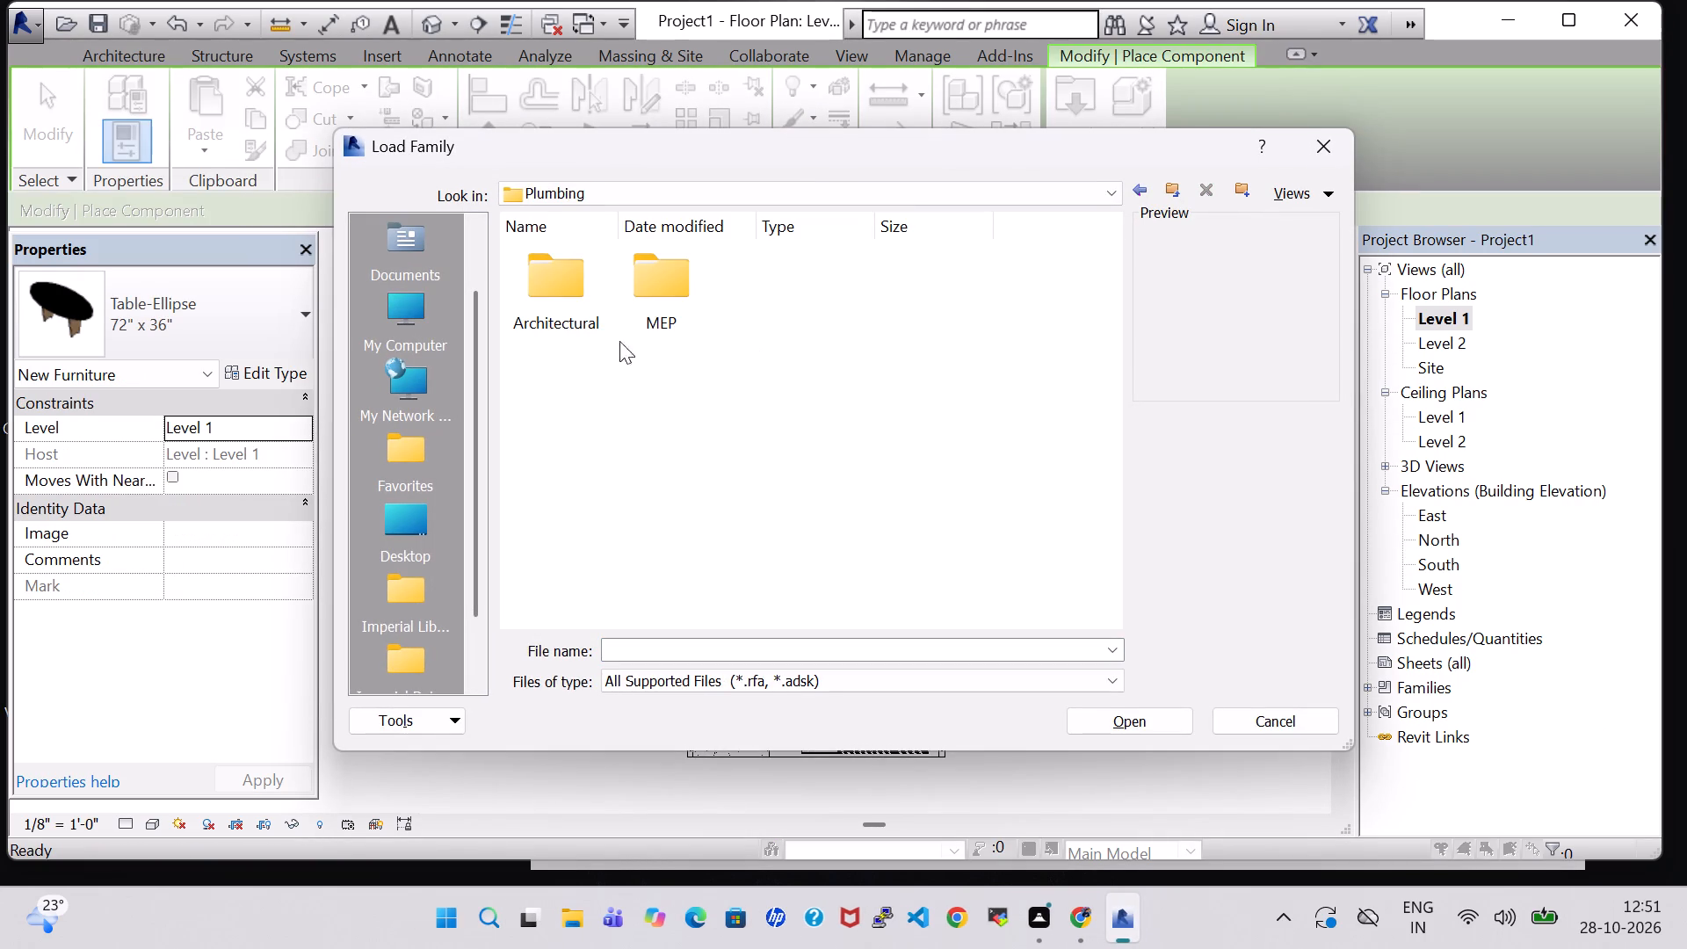
{"action": "double_click", "coordinate": [568, 286]}
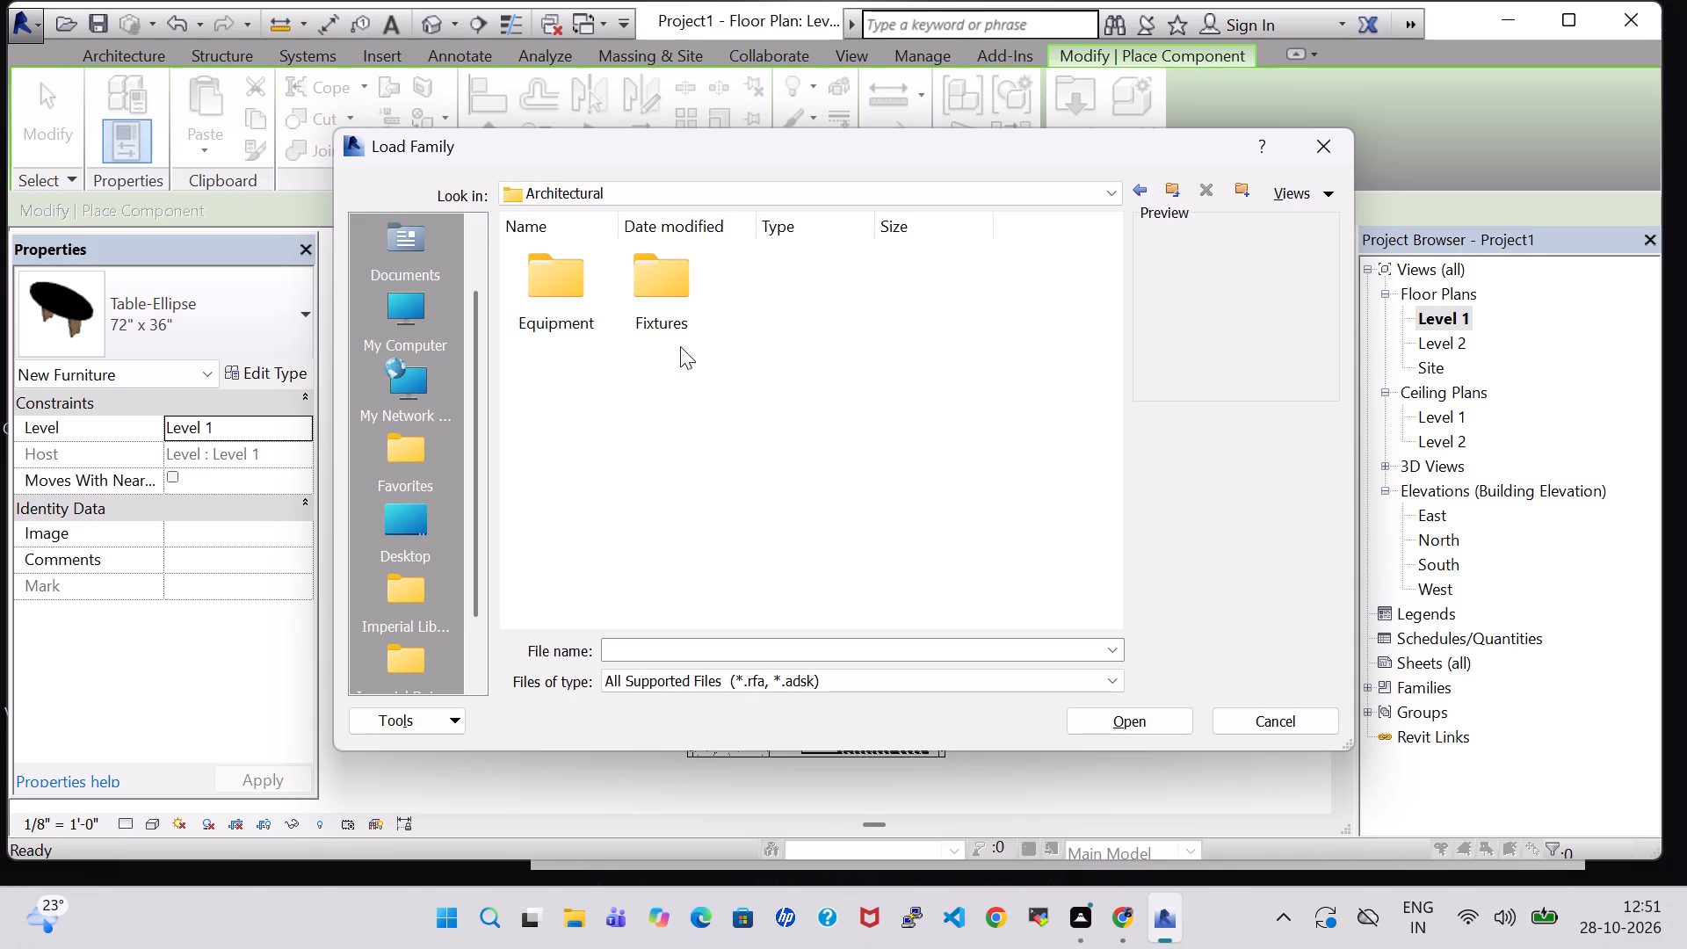
{"action": "double_click", "coordinate": [663, 305]}
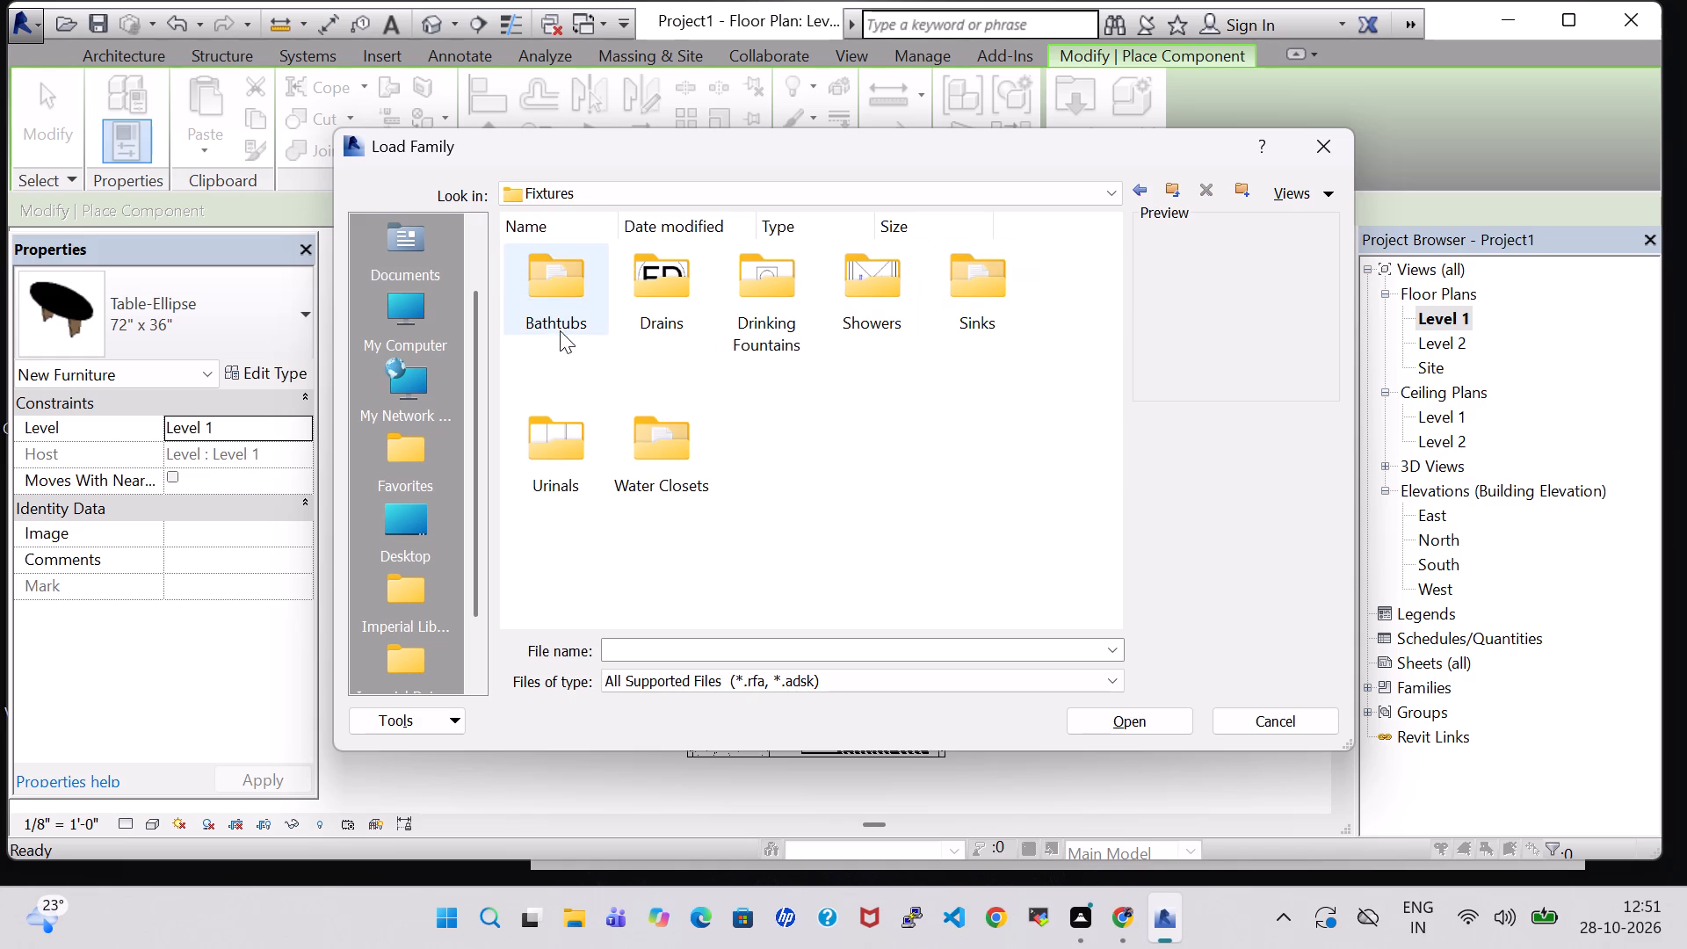
{"action": "double_click", "coordinate": [652, 441]}
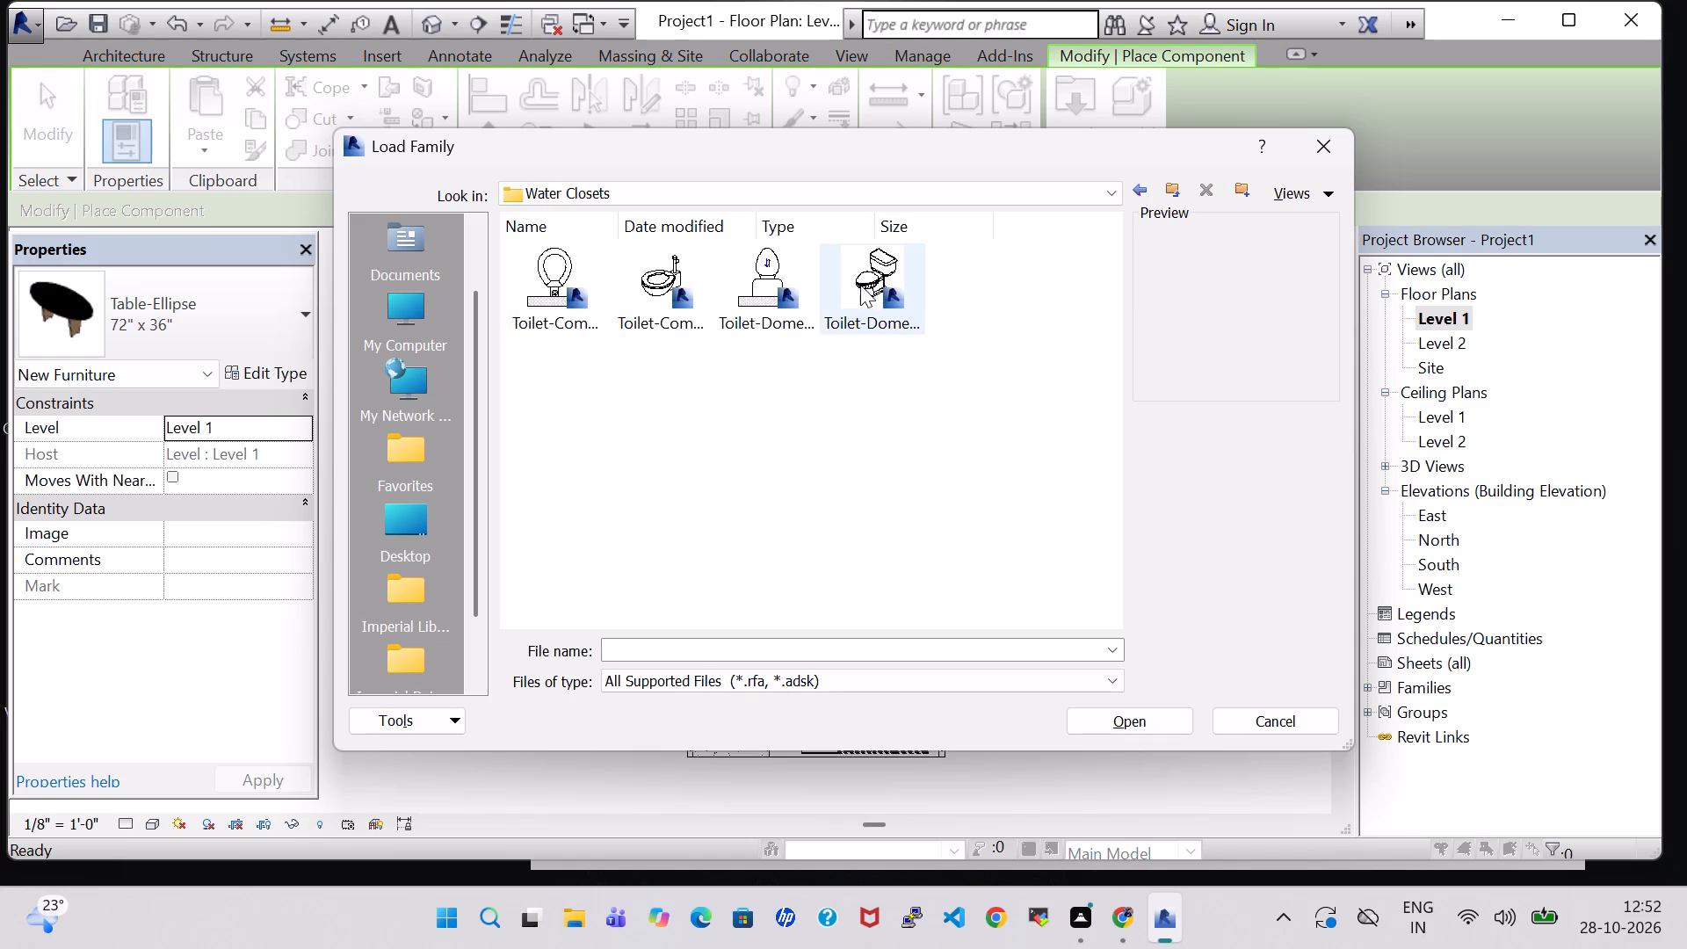
{"action": "left_click", "coordinate": [865, 276]}
{"action": "left_click", "coordinate": [1095, 723]}
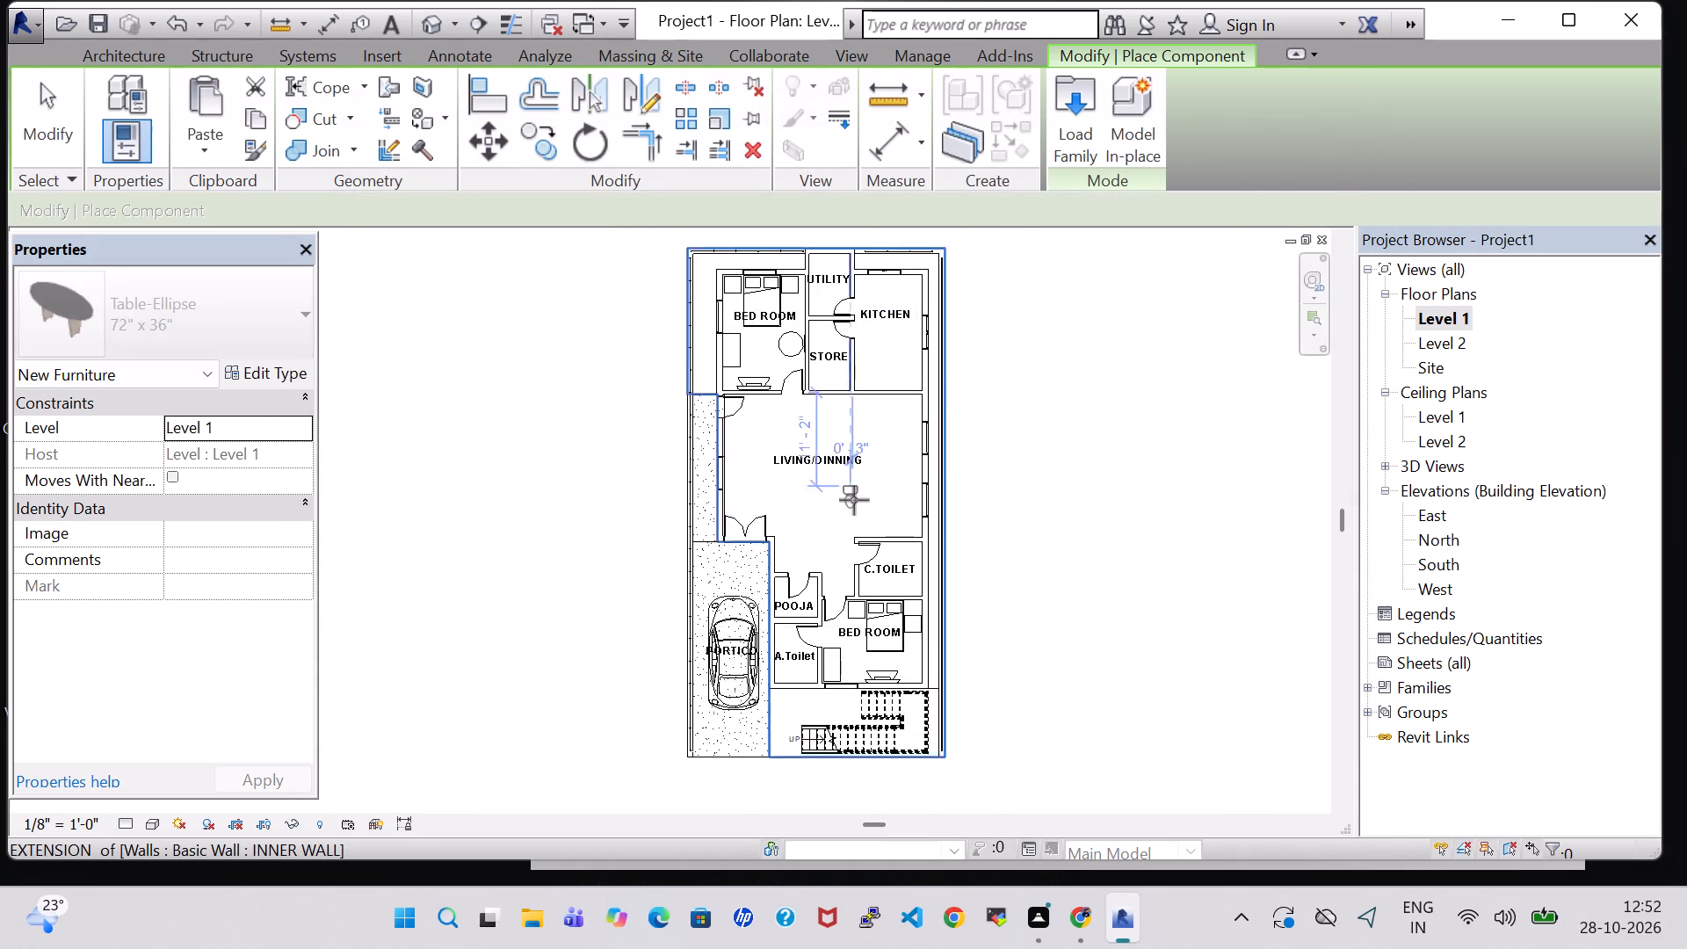
Place the domestic toilet in C.TOILET with its tank against the exterior side wall, about 5' 5" from the BED ROOM wall.
{"action": "scroll", "coordinate": [854, 500], "scroll_direction": "up", "scroll_amount": 8}
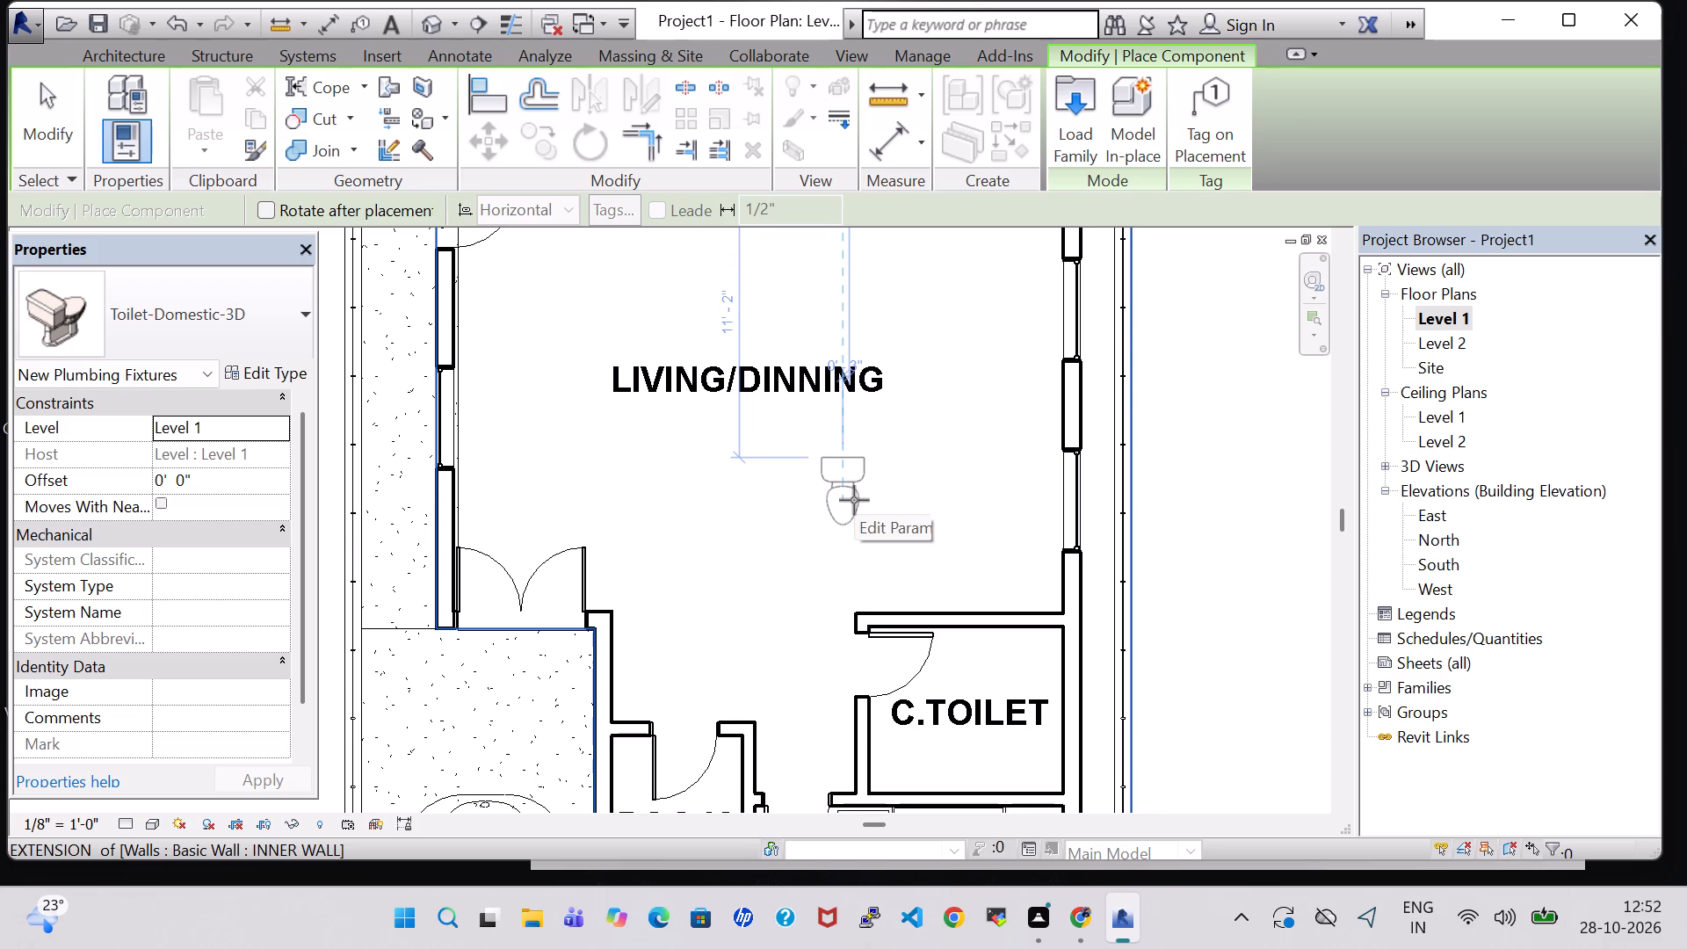
{"action": "key", "text": "space"}
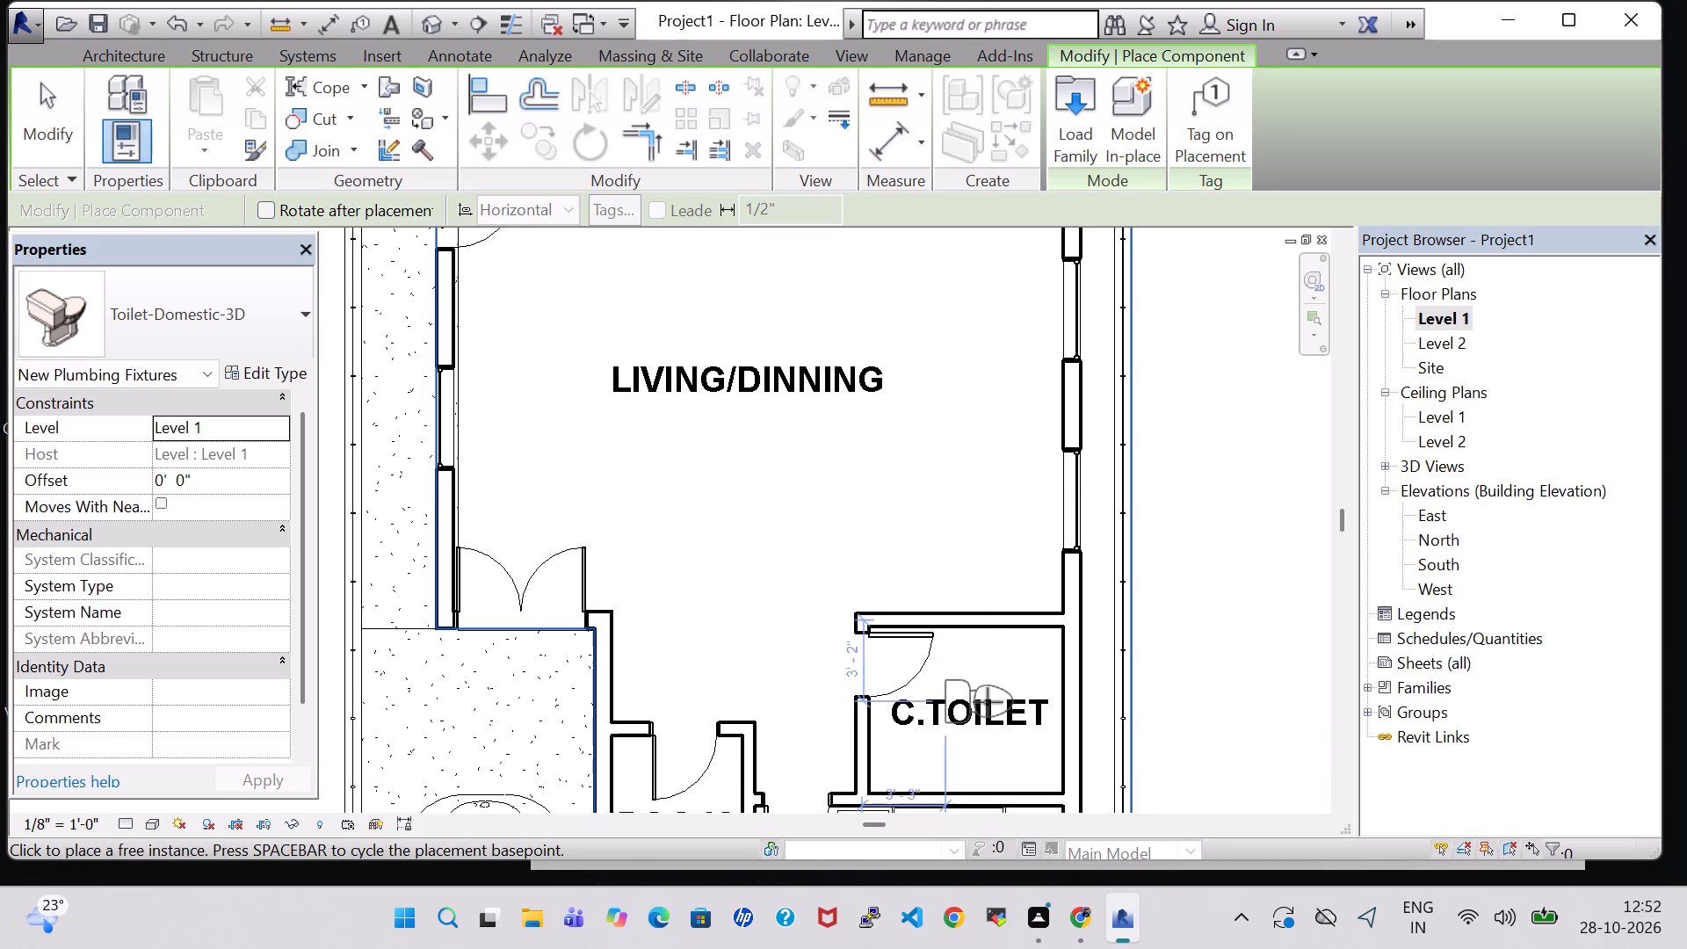
{"action": "key", "text": "space"}
{"action": "key", "text": "space"}
{"action": "scroll", "coordinate": [1018, 681], "scroll_direction": "up", "scroll_amount": 1}
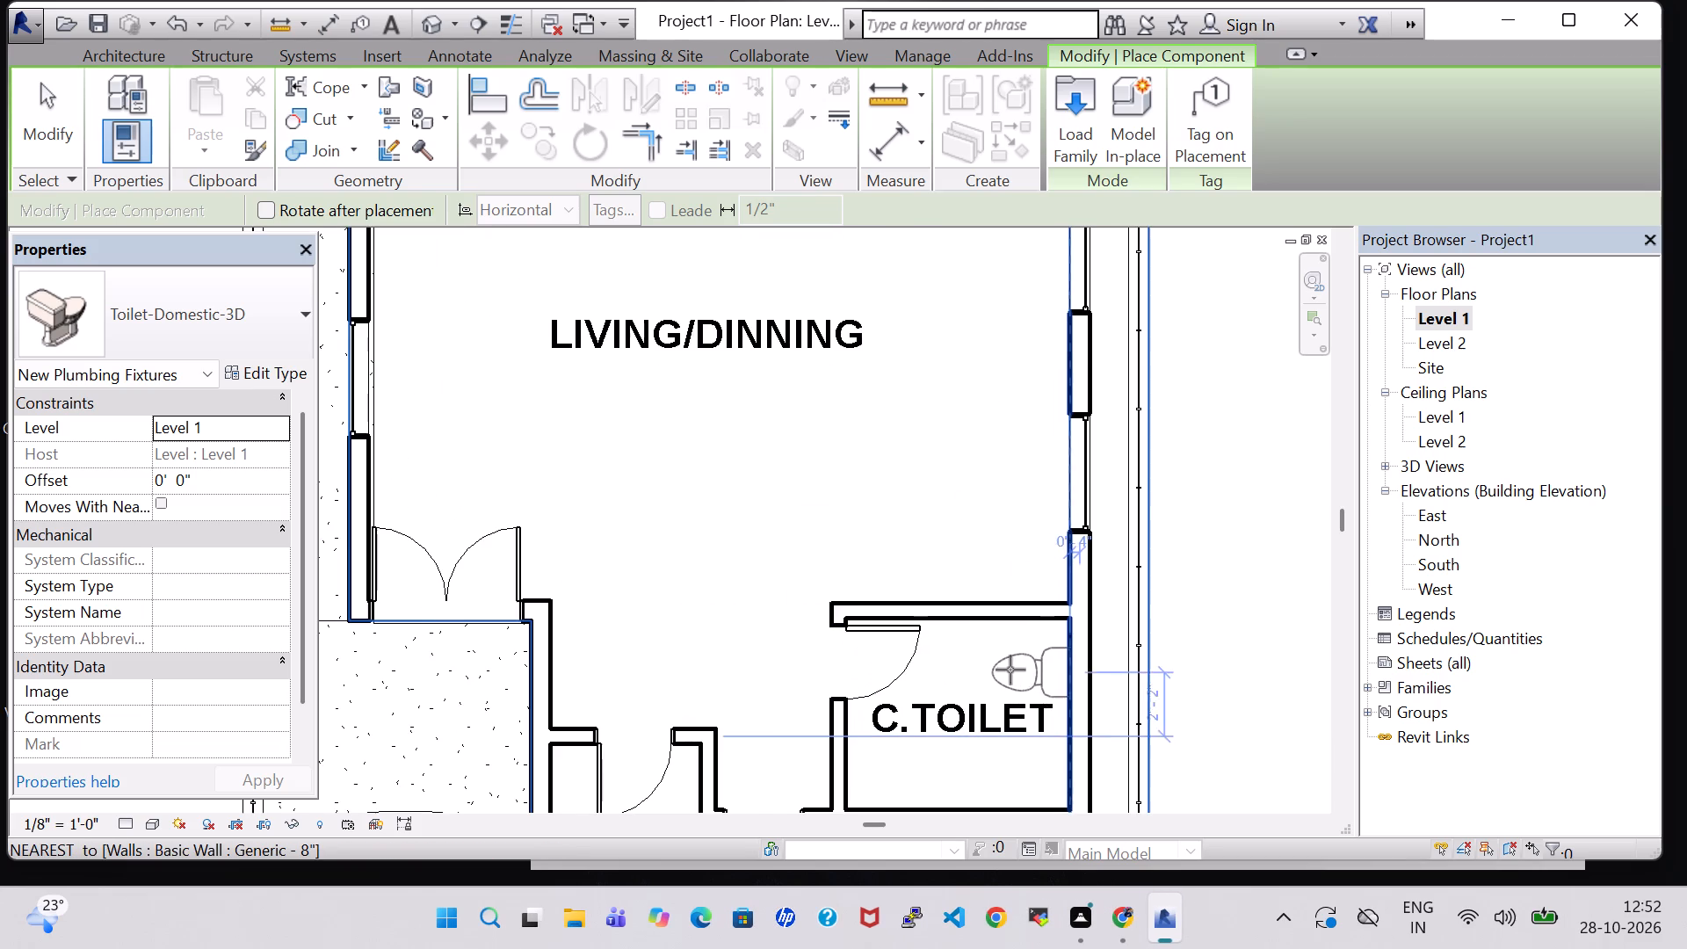
{"action": "left_click", "coordinate": [1032, 656]}
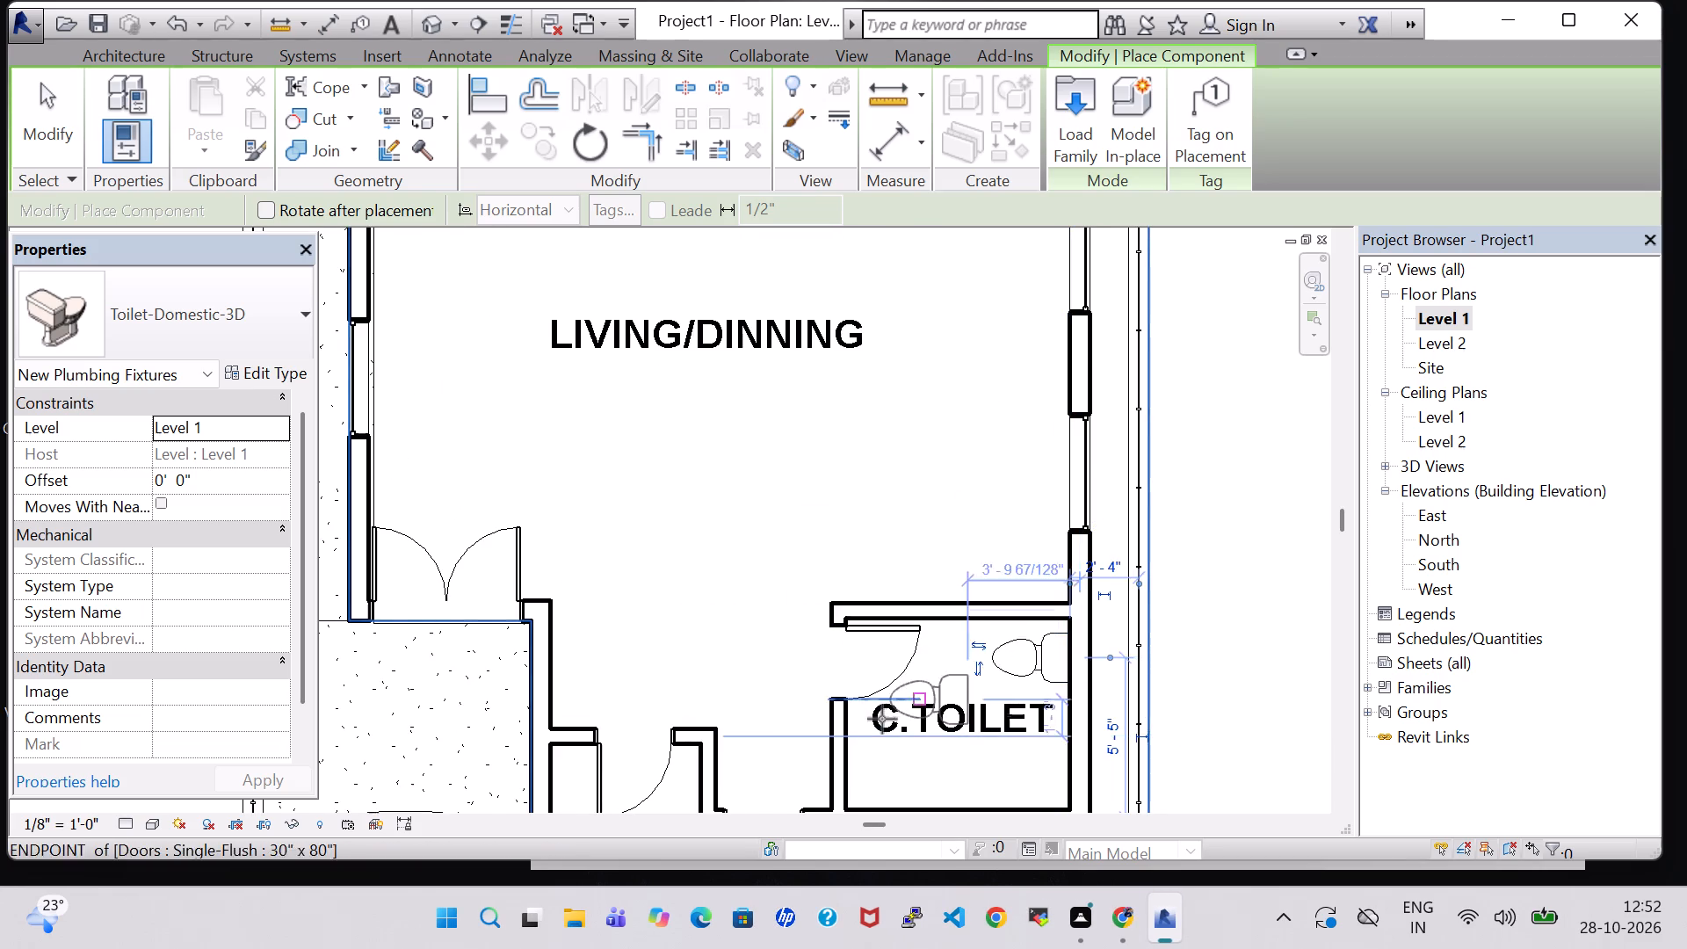
Place a second domestic toilet in A.Toilet, tank against the wall opposite POOJA, about 4' 2" from the PORTICO wall.
{"action": "scroll", "coordinate": [882, 719], "scroll_direction": "down", "scroll_amount": 2}
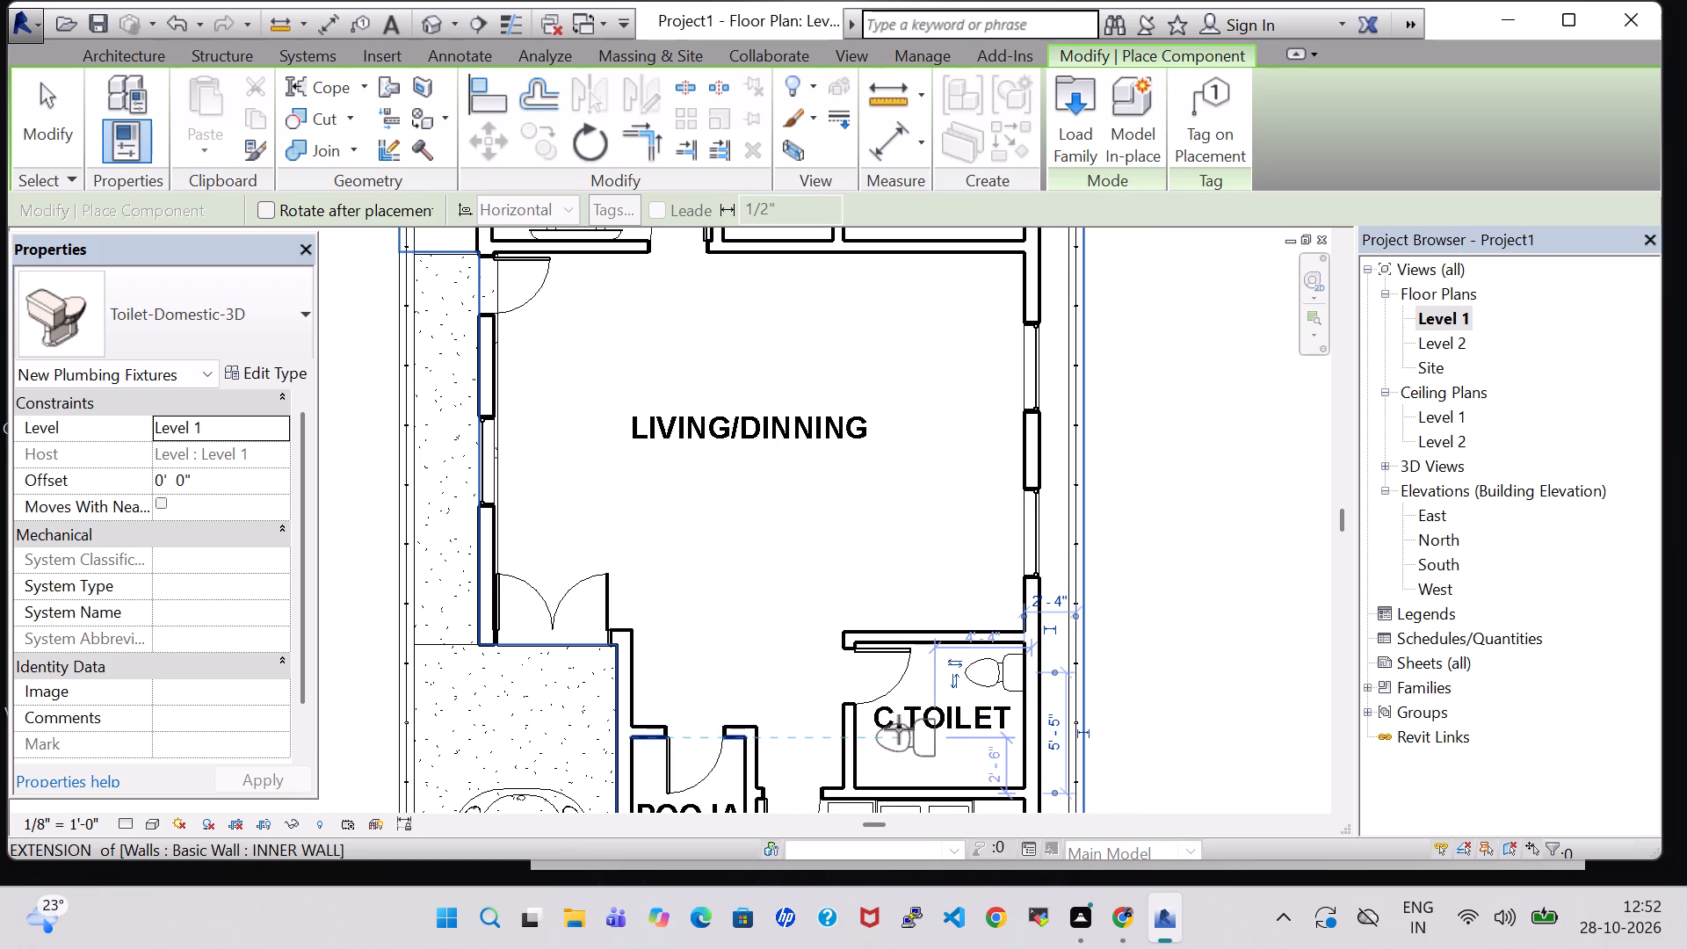
{"action": "scroll", "coordinate": [870, 587], "scroll_direction": "down", "scroll_amount": 3}
{"action": "middle_click_drag", "start_coordinate": [851, 561], "coordinate": [774, 651]}
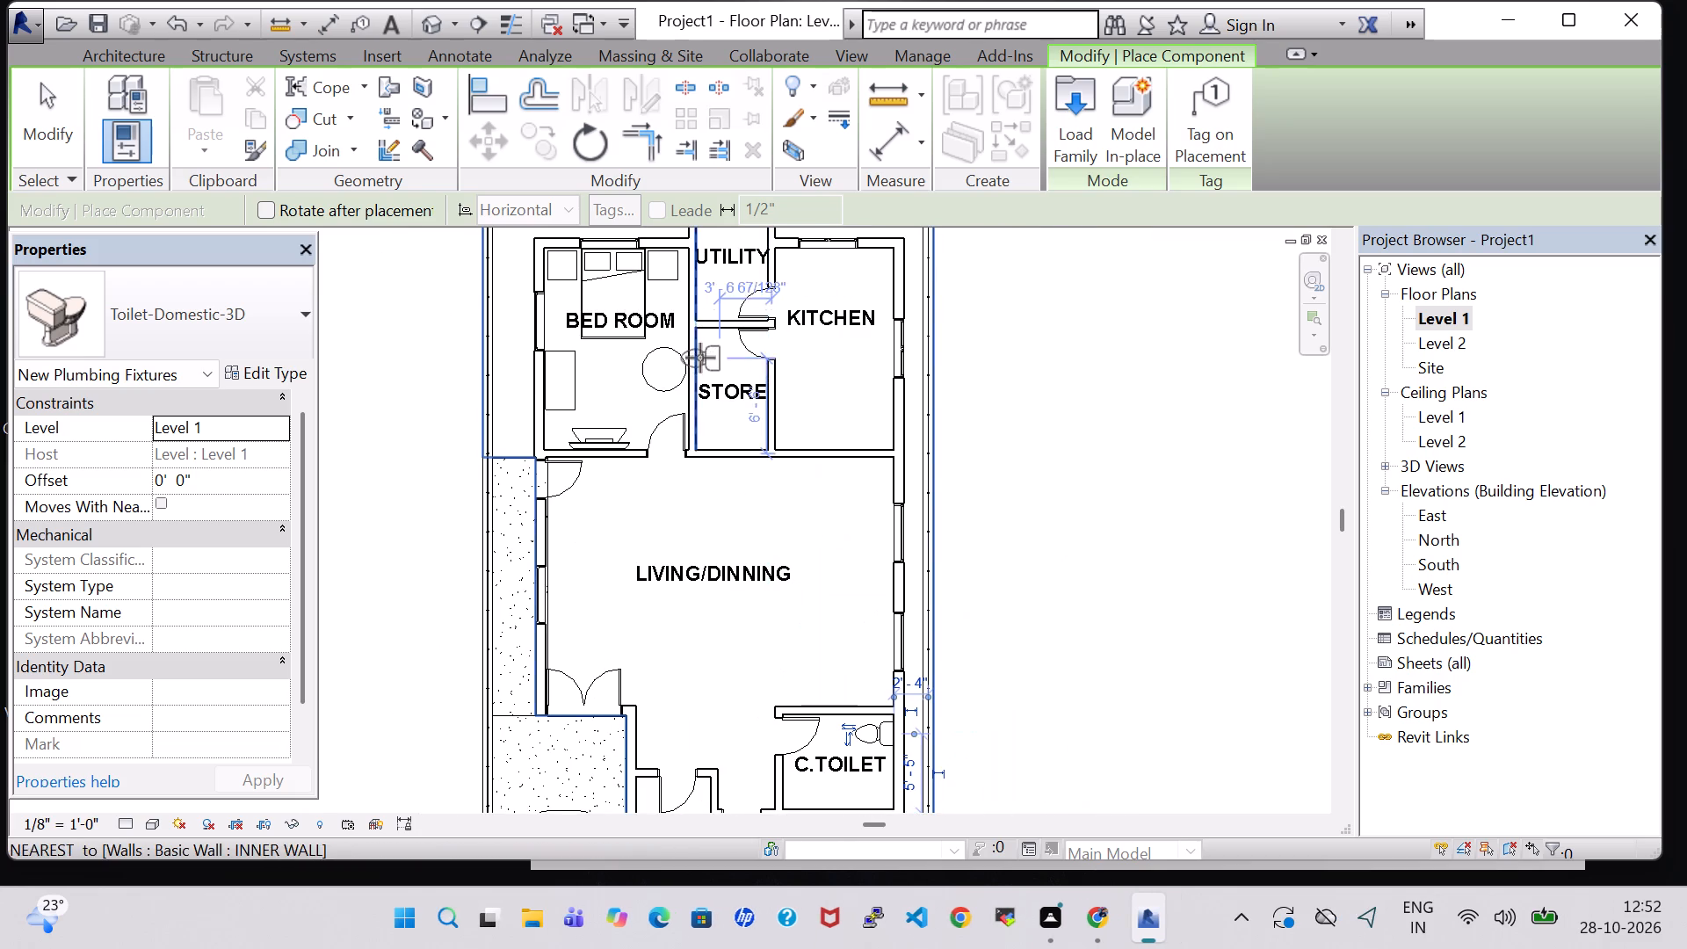
{"action": "middle_click_drag", "start_coordinate": [693, 554], "coordinate": [789, 335]}
{"action": "scroll", "coordinate": [754, 734], "scroll_direction": "up", "scroll_amount": 1}
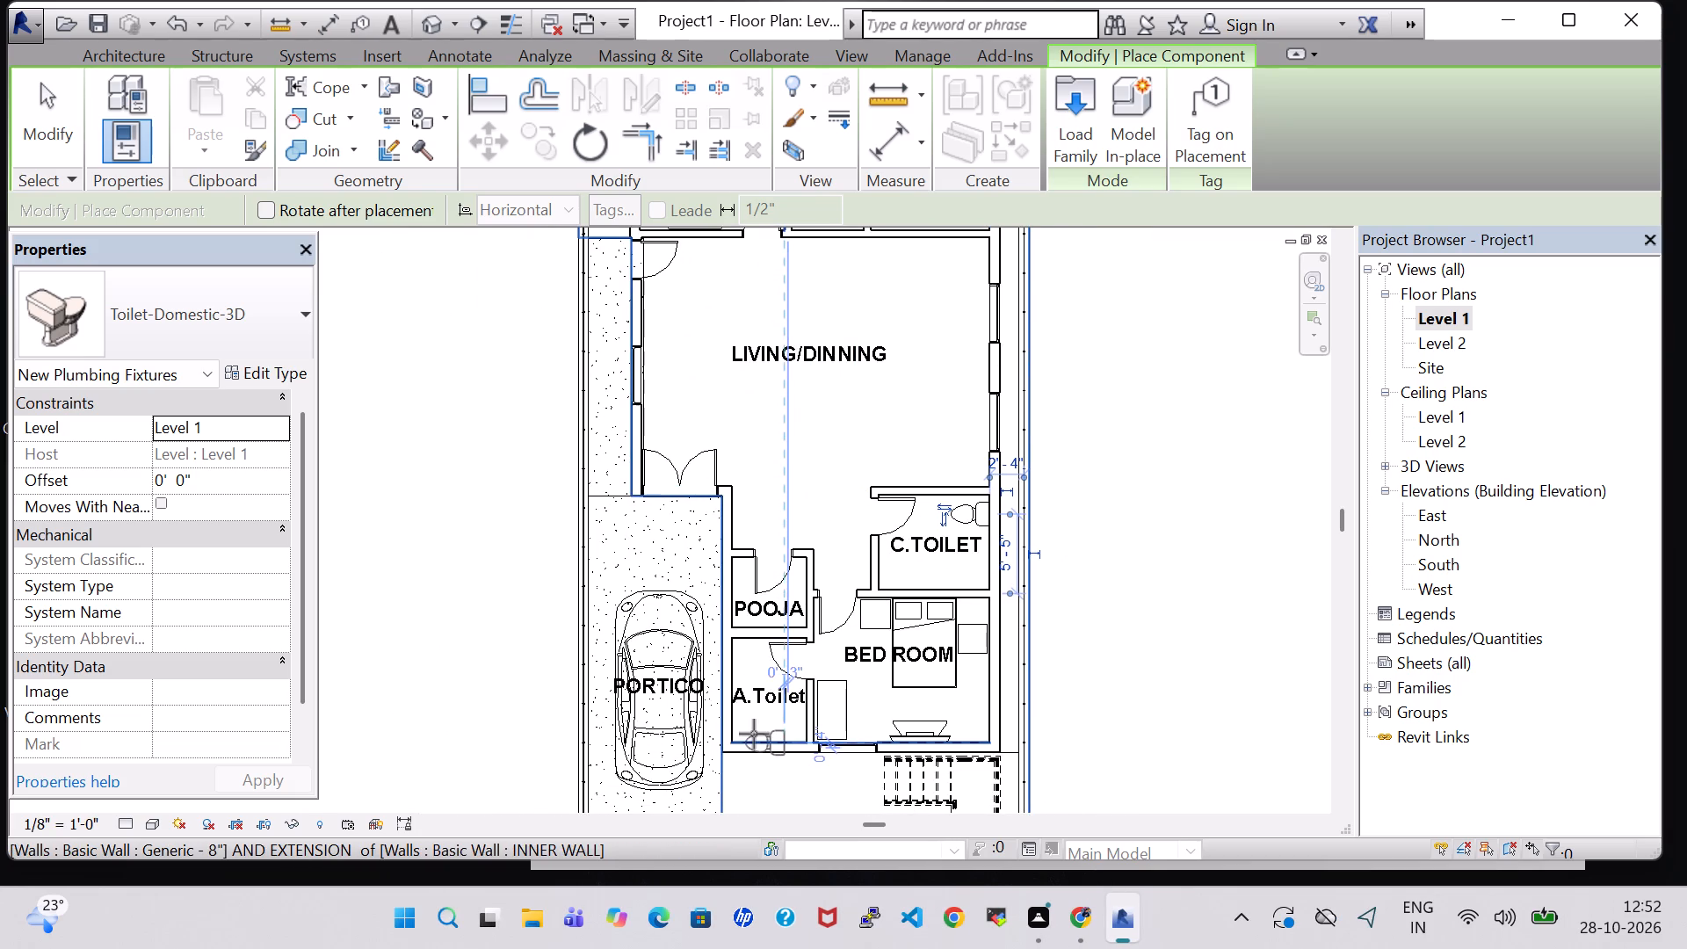
{"action": "scroll", "coordinate": [754, 734], "scroll_direction": "up", "scroll_amount": 1}
{"action": "key", "text": "space"}
{"action": "key", "text": "space"}
{"action": "key", "text": "space"}
{"action": "scroll", "coordinate": [786, 720], "scroll_direction": "up", "scroll_amount": 2}
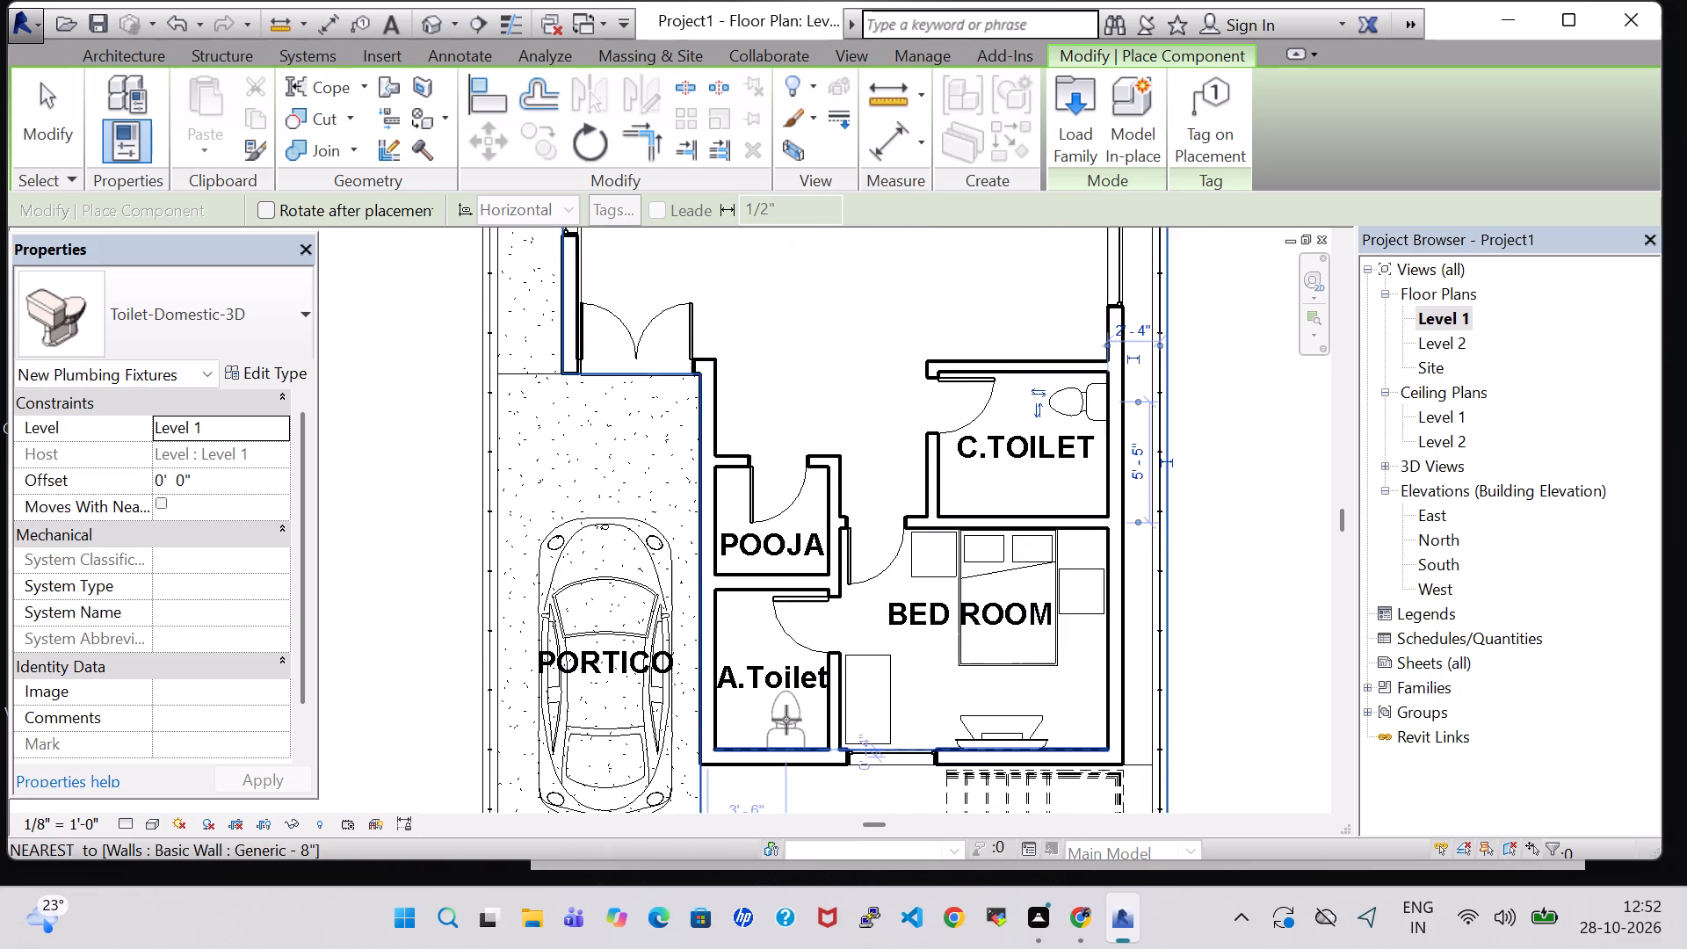
{"action": "left_click", "coordinate": [802, 720]}
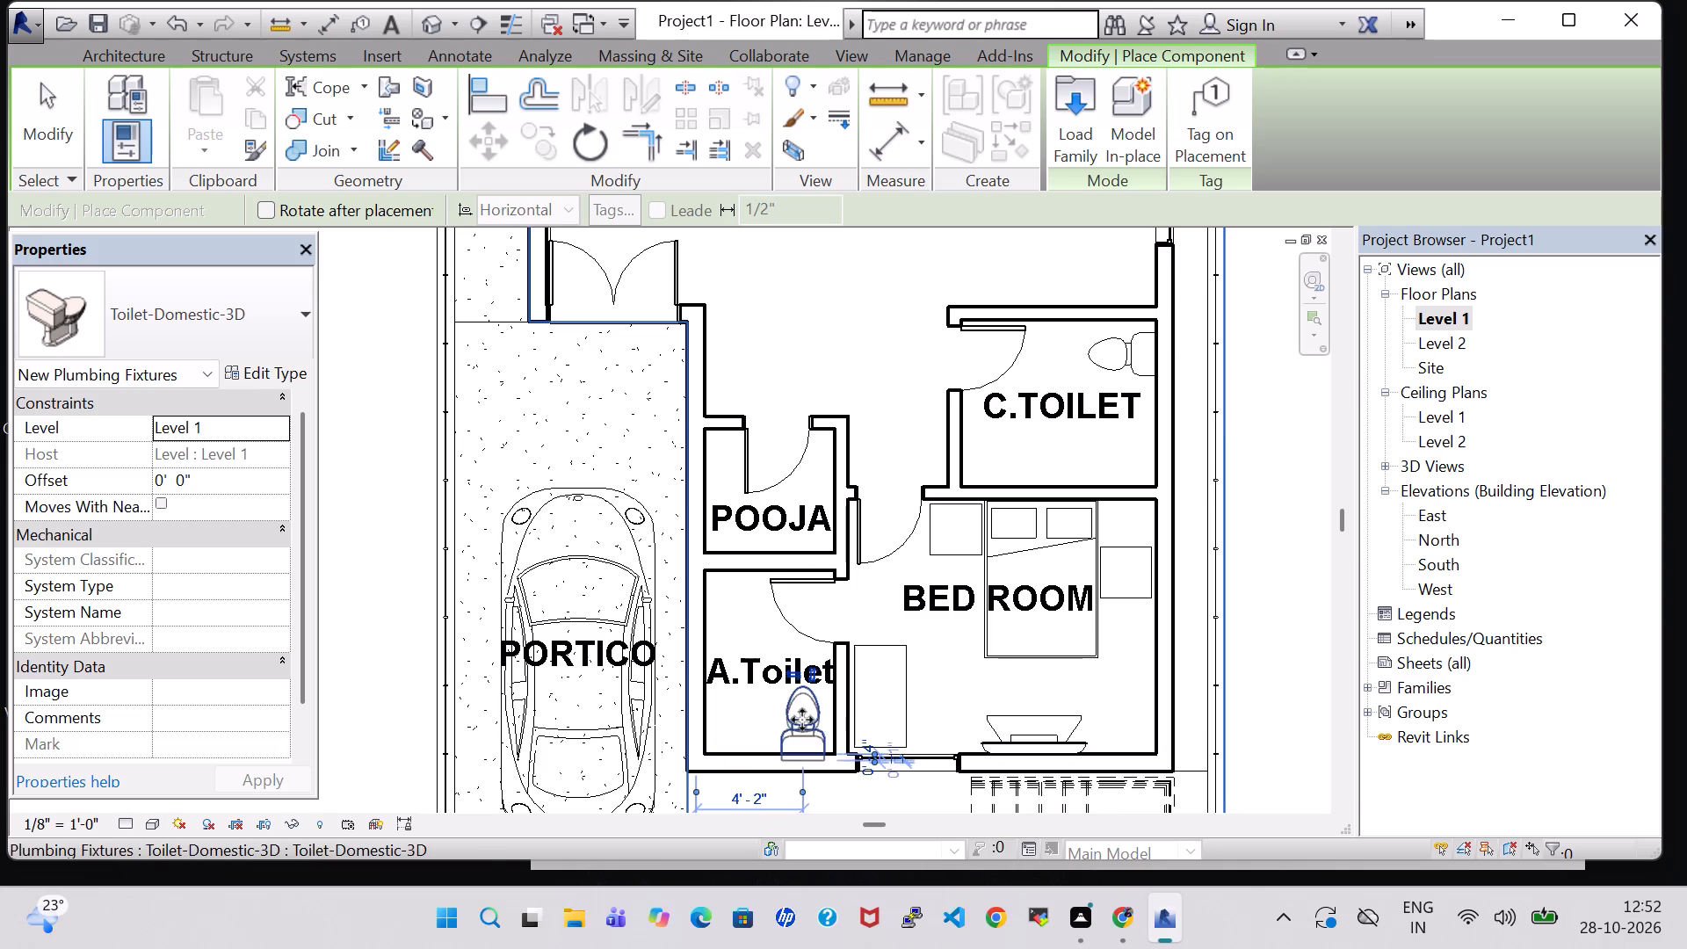
{"action": "key", "text": "Escape"}
{"action": "key", "text": "Escape"}
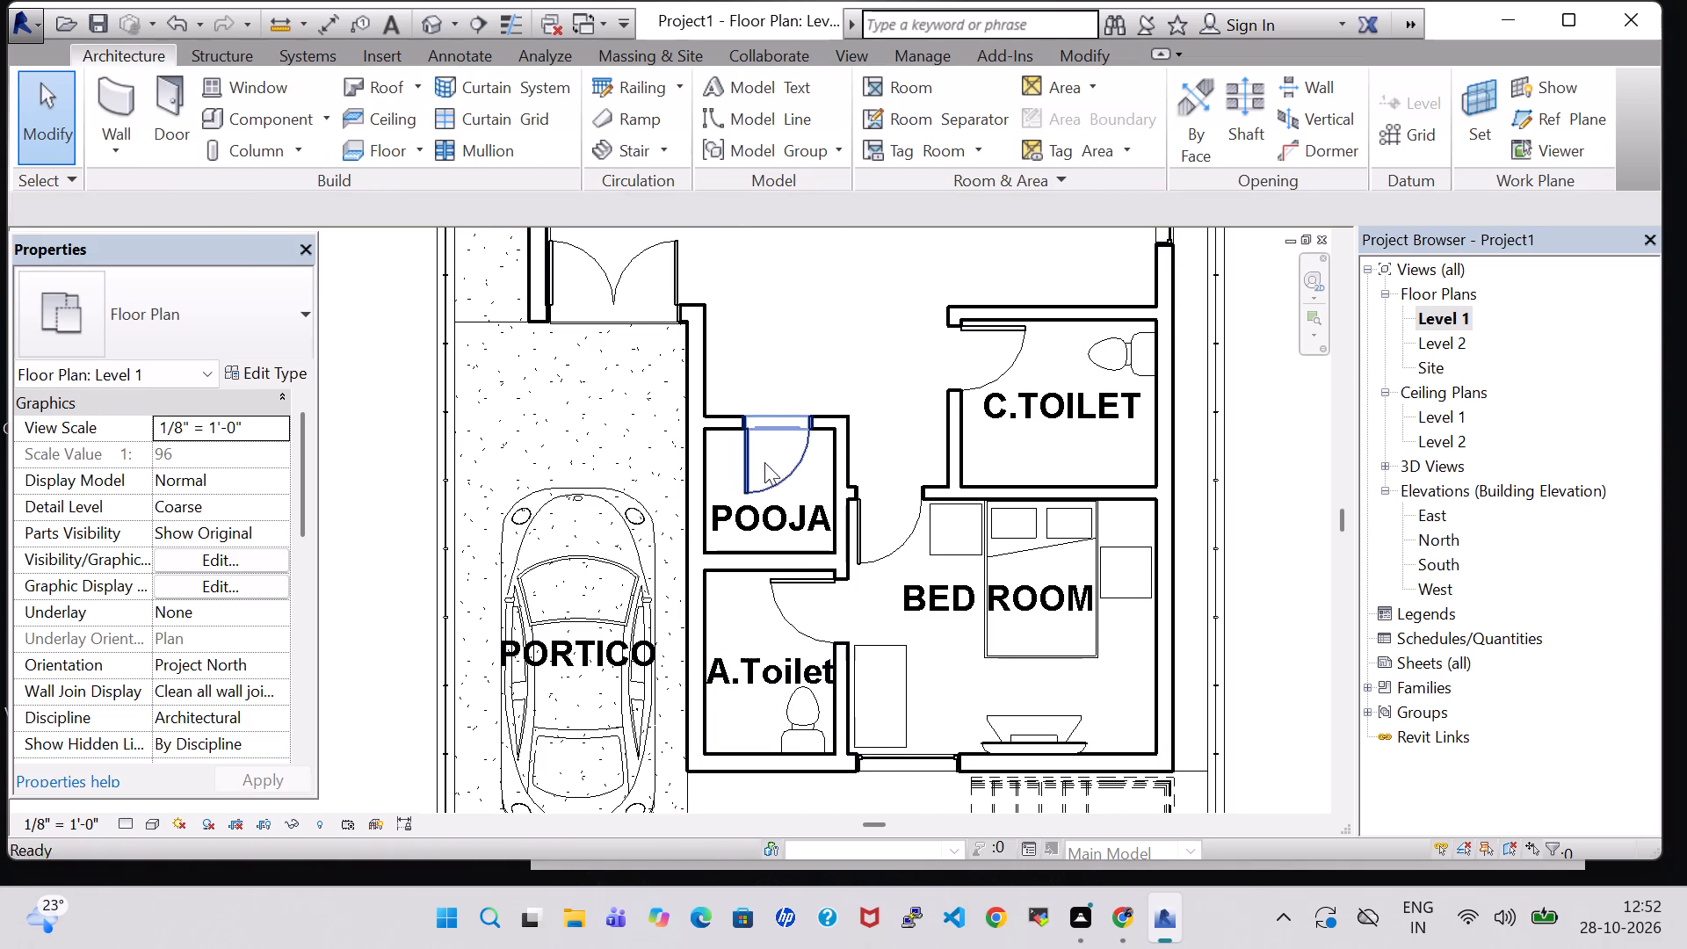
{"action": "key", "text": "Escape"}
Load the Tub-Free Standing-3D family from the library's Plumbing, Architectural, Fixtures, Bathtubs folder.
{"action": "left_click", "coordinate": [240, 107]}
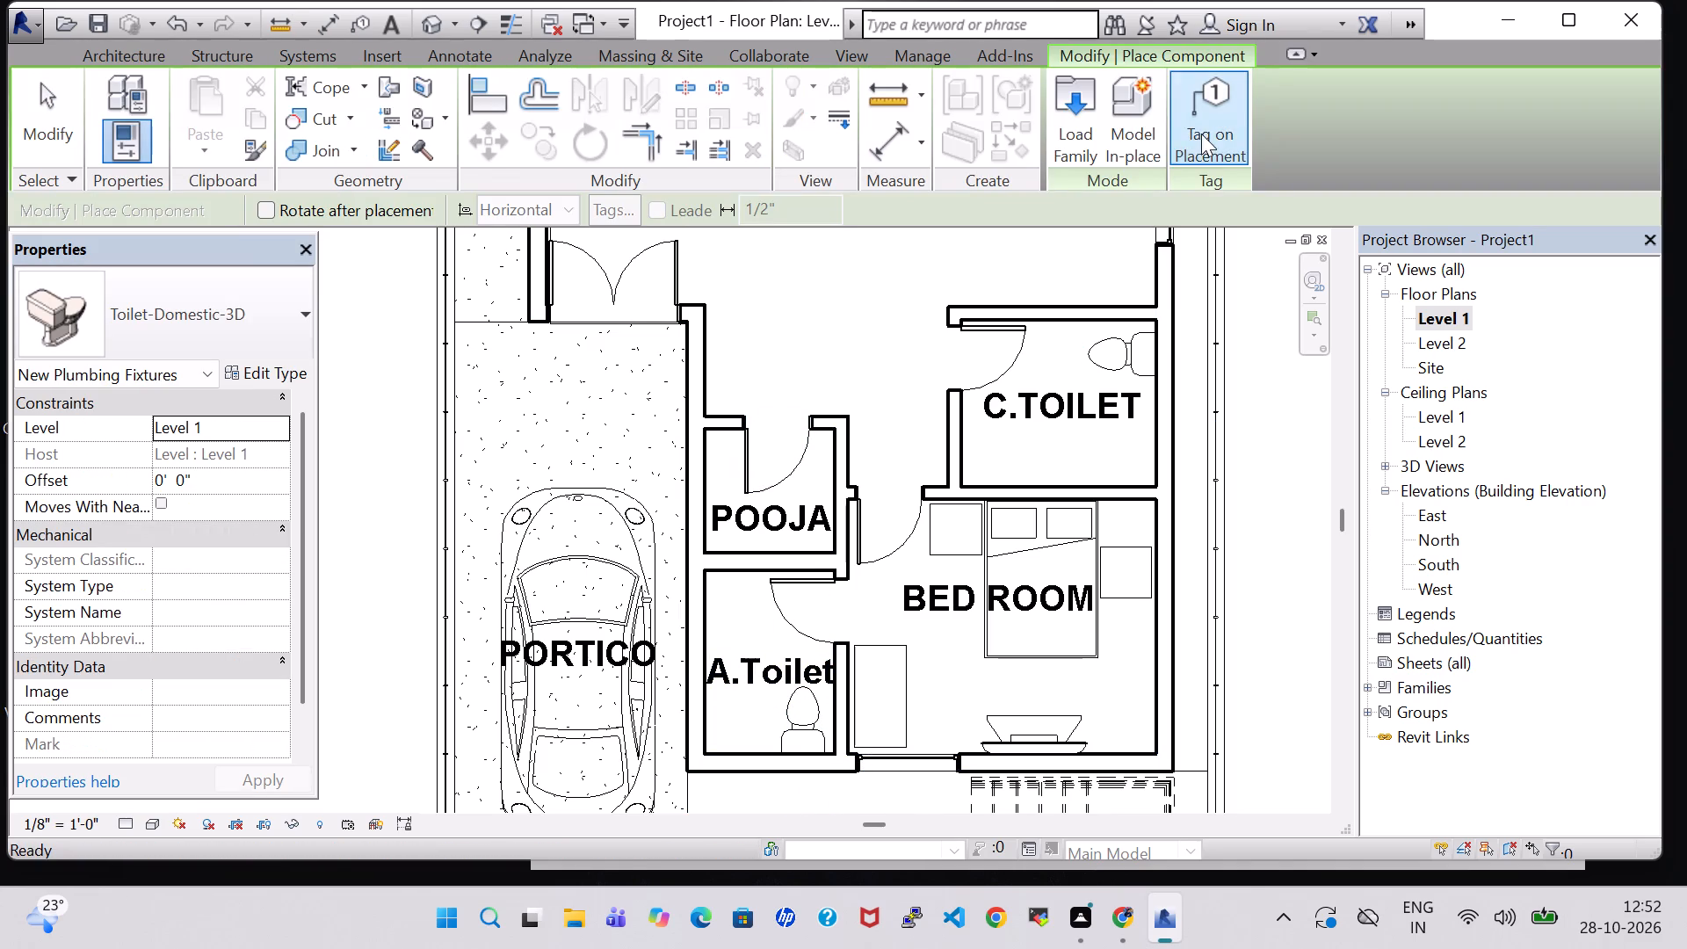
{"action": "left_click", "coordinate": [1083, 127]}
{"action": "scroll", "coordinate": [1010, 398], "scroll_direction": "down", "scroll_amount": 1}
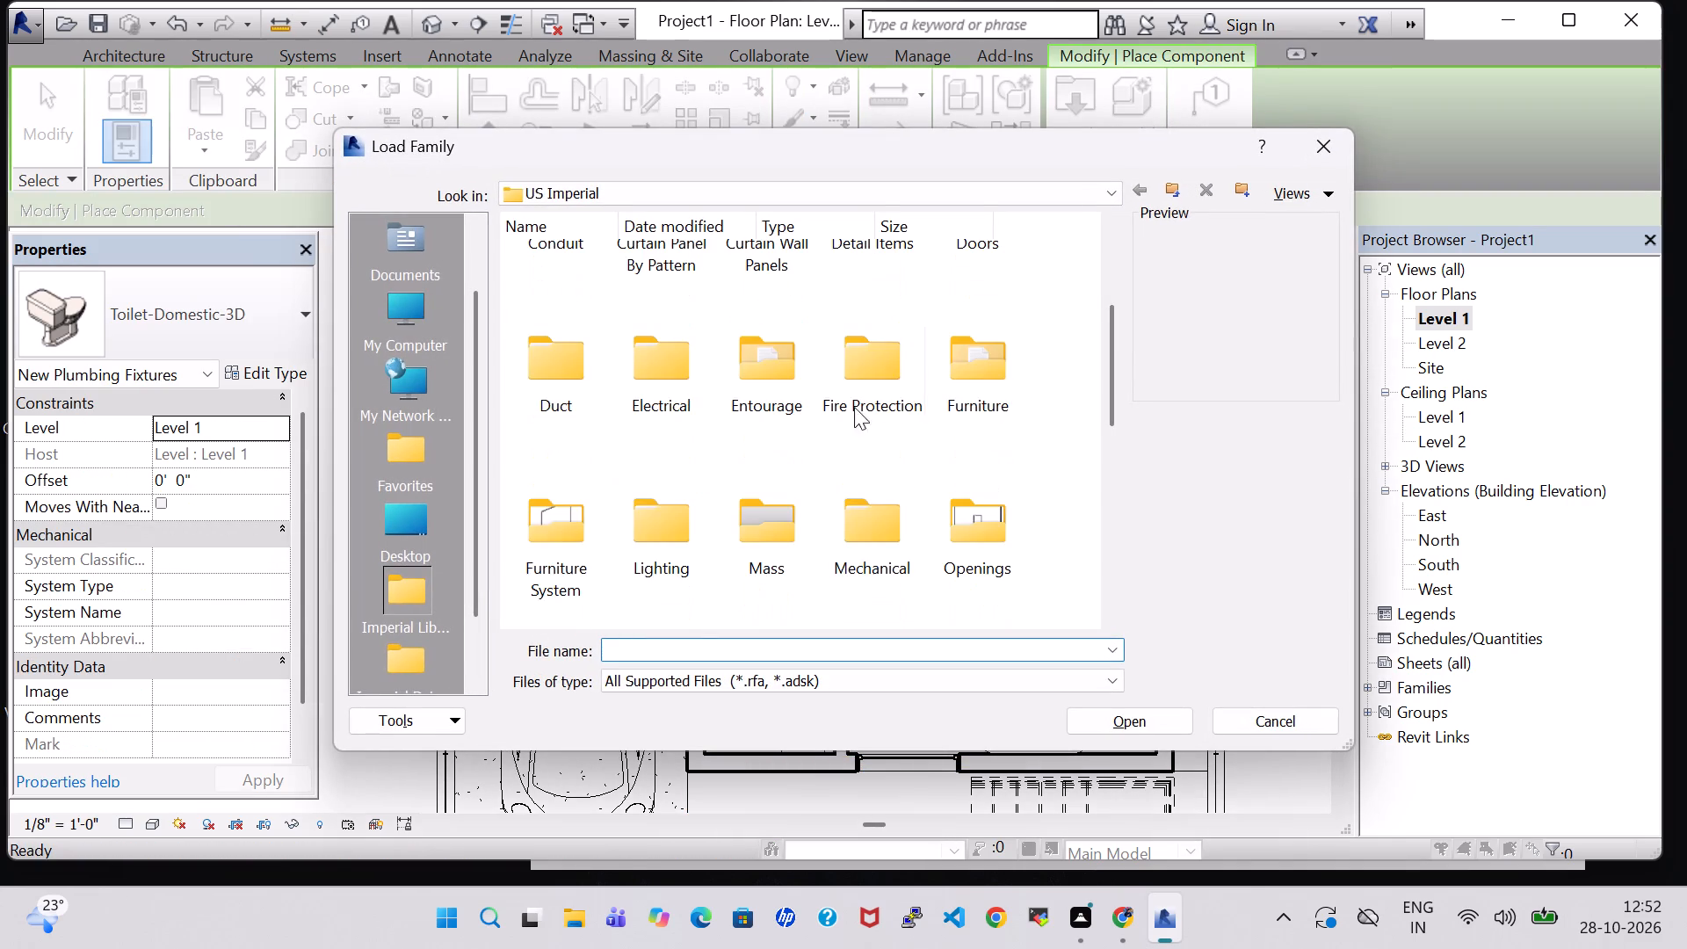
{"action": "scroll", "coordinate": [818, 422], "scroll_direction": "down", "scroll_amount": 1}
{"action": "double_click", "coordinate": [770, 415]}
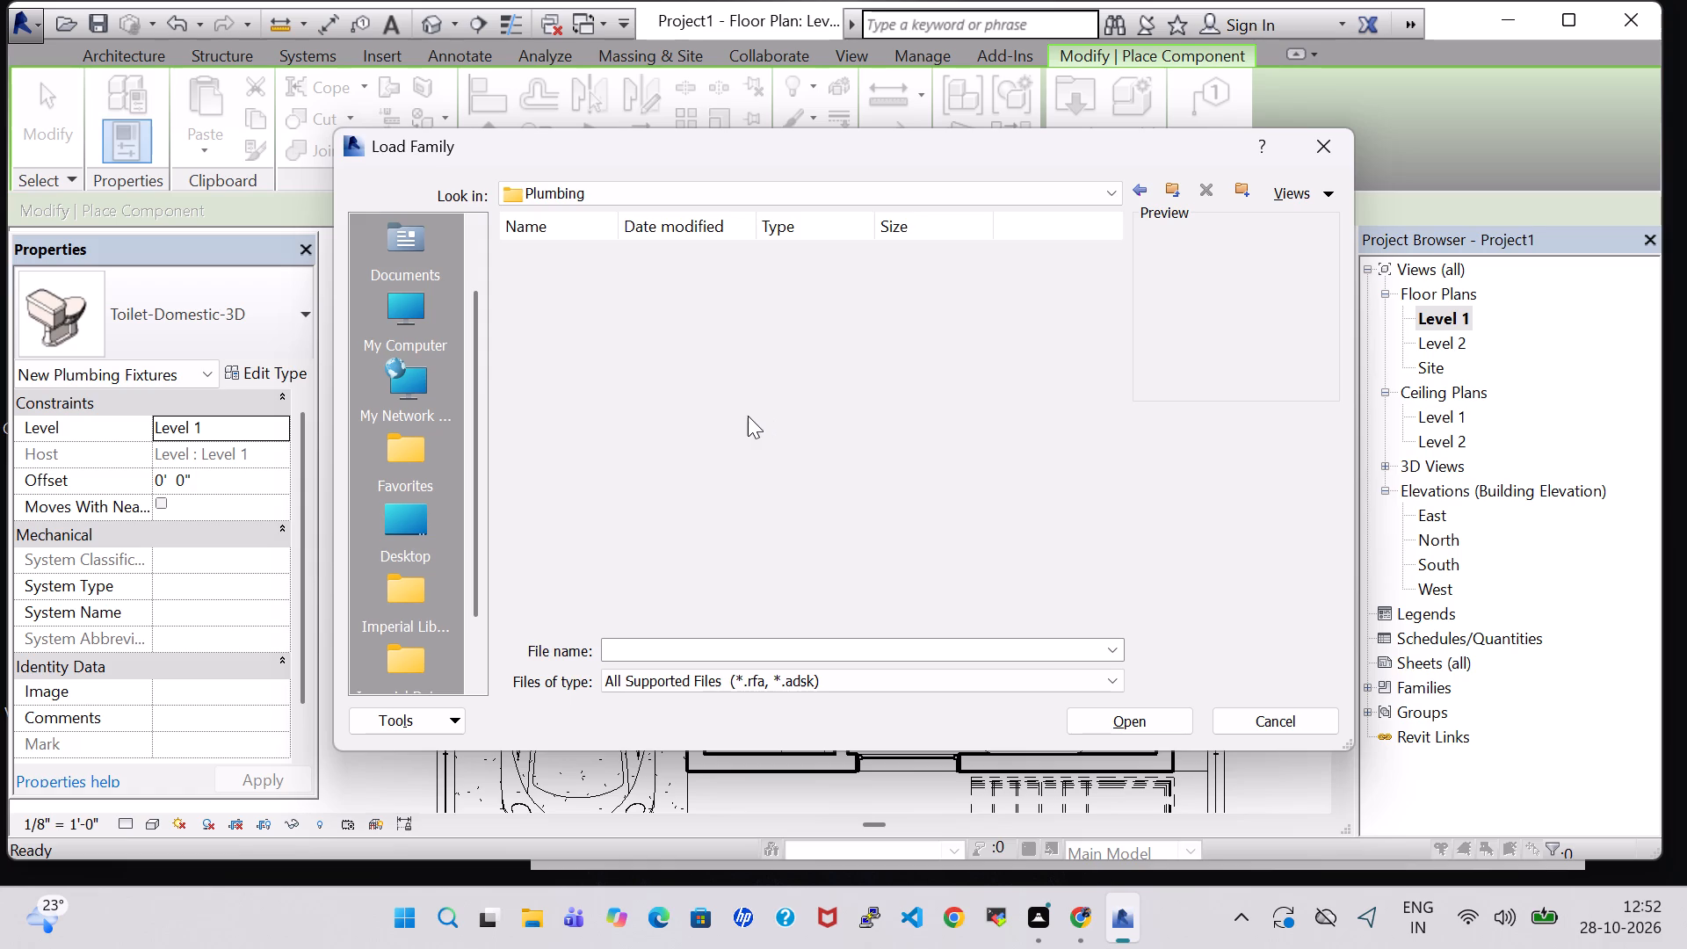
{"action": "double_click", "coordinate": [582, 286]}
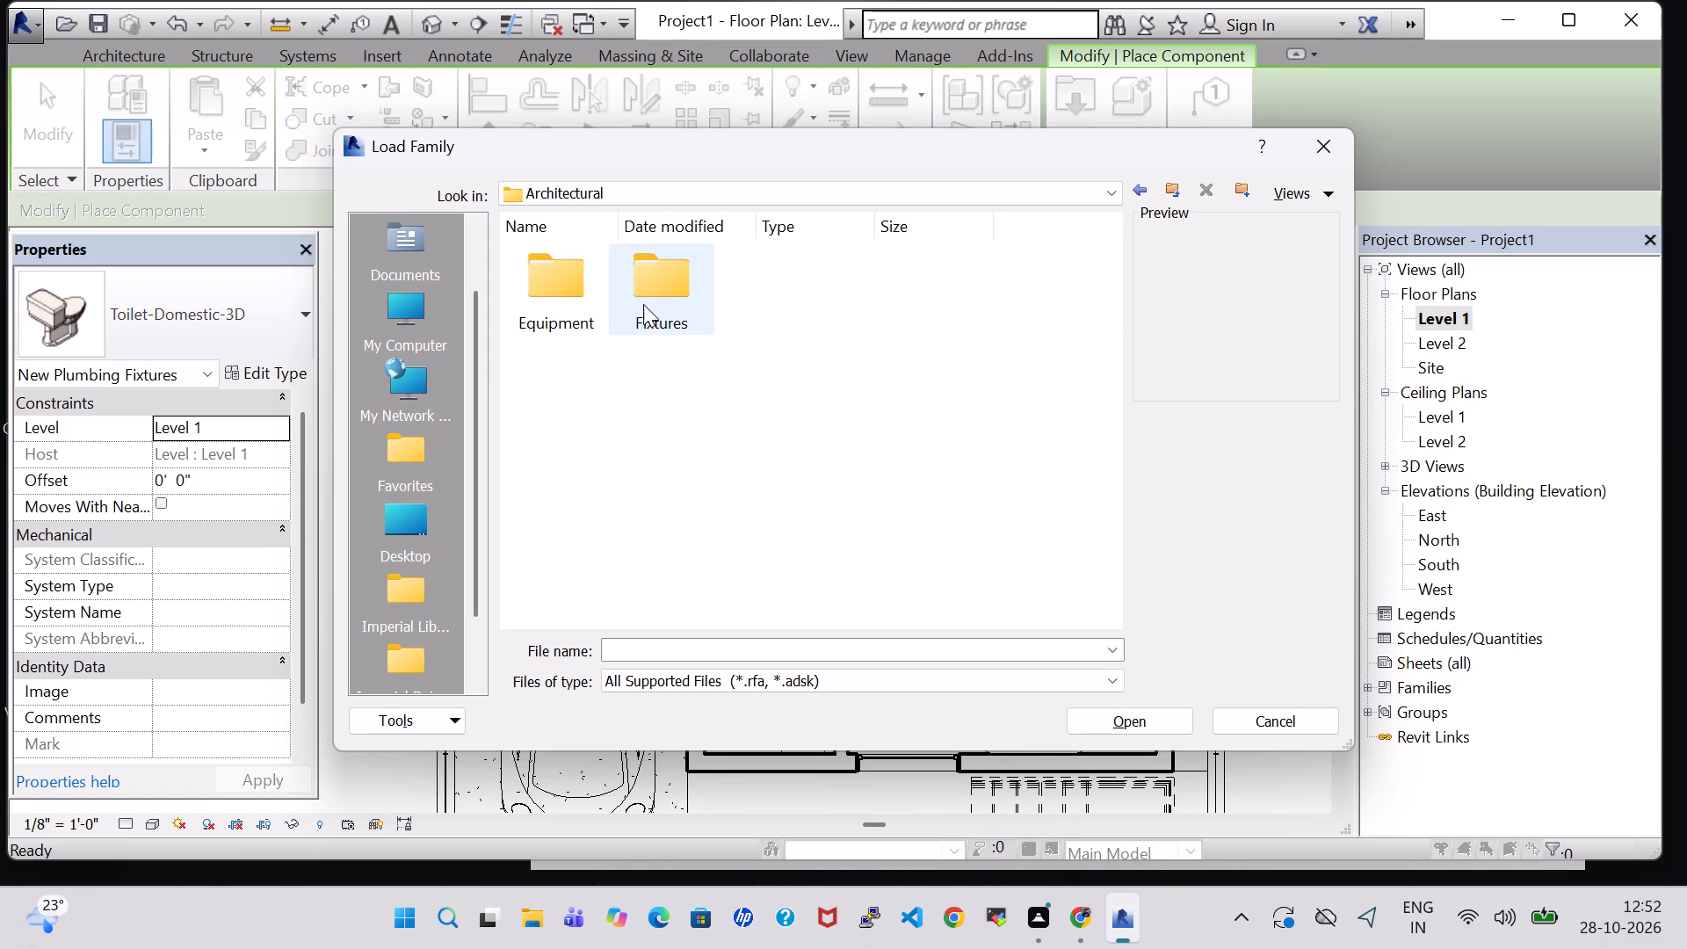
{"action": "double_click", "coordinate": [675, 296]}
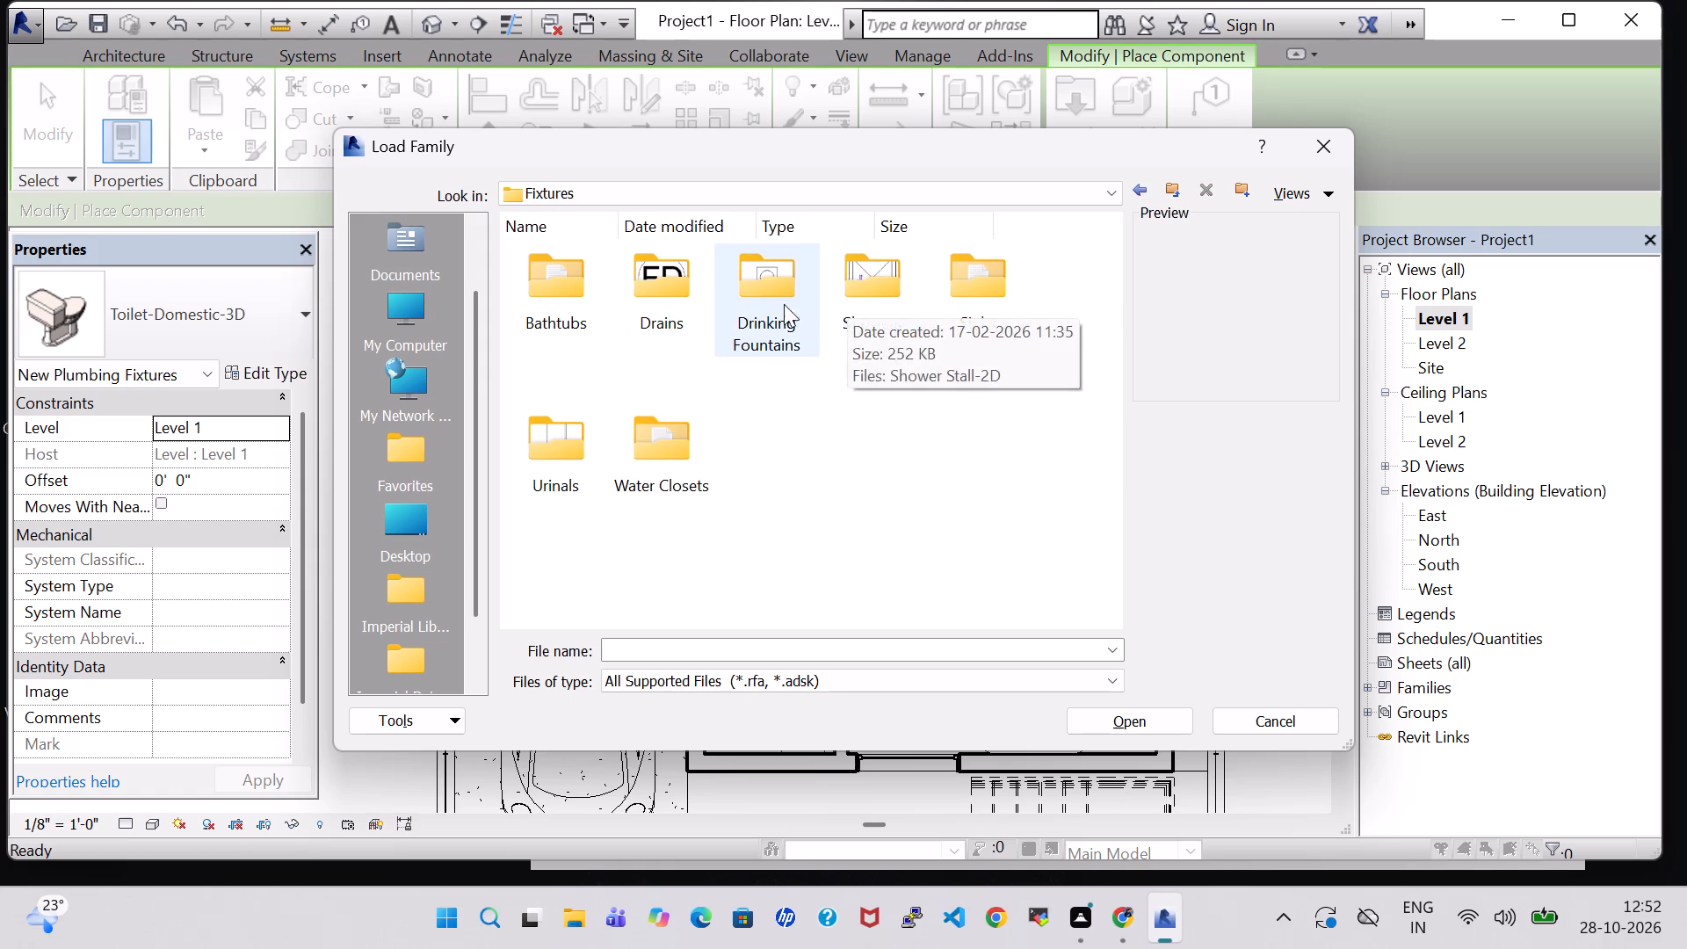
{"action": "double_click", "coordinate": [558, 275]}
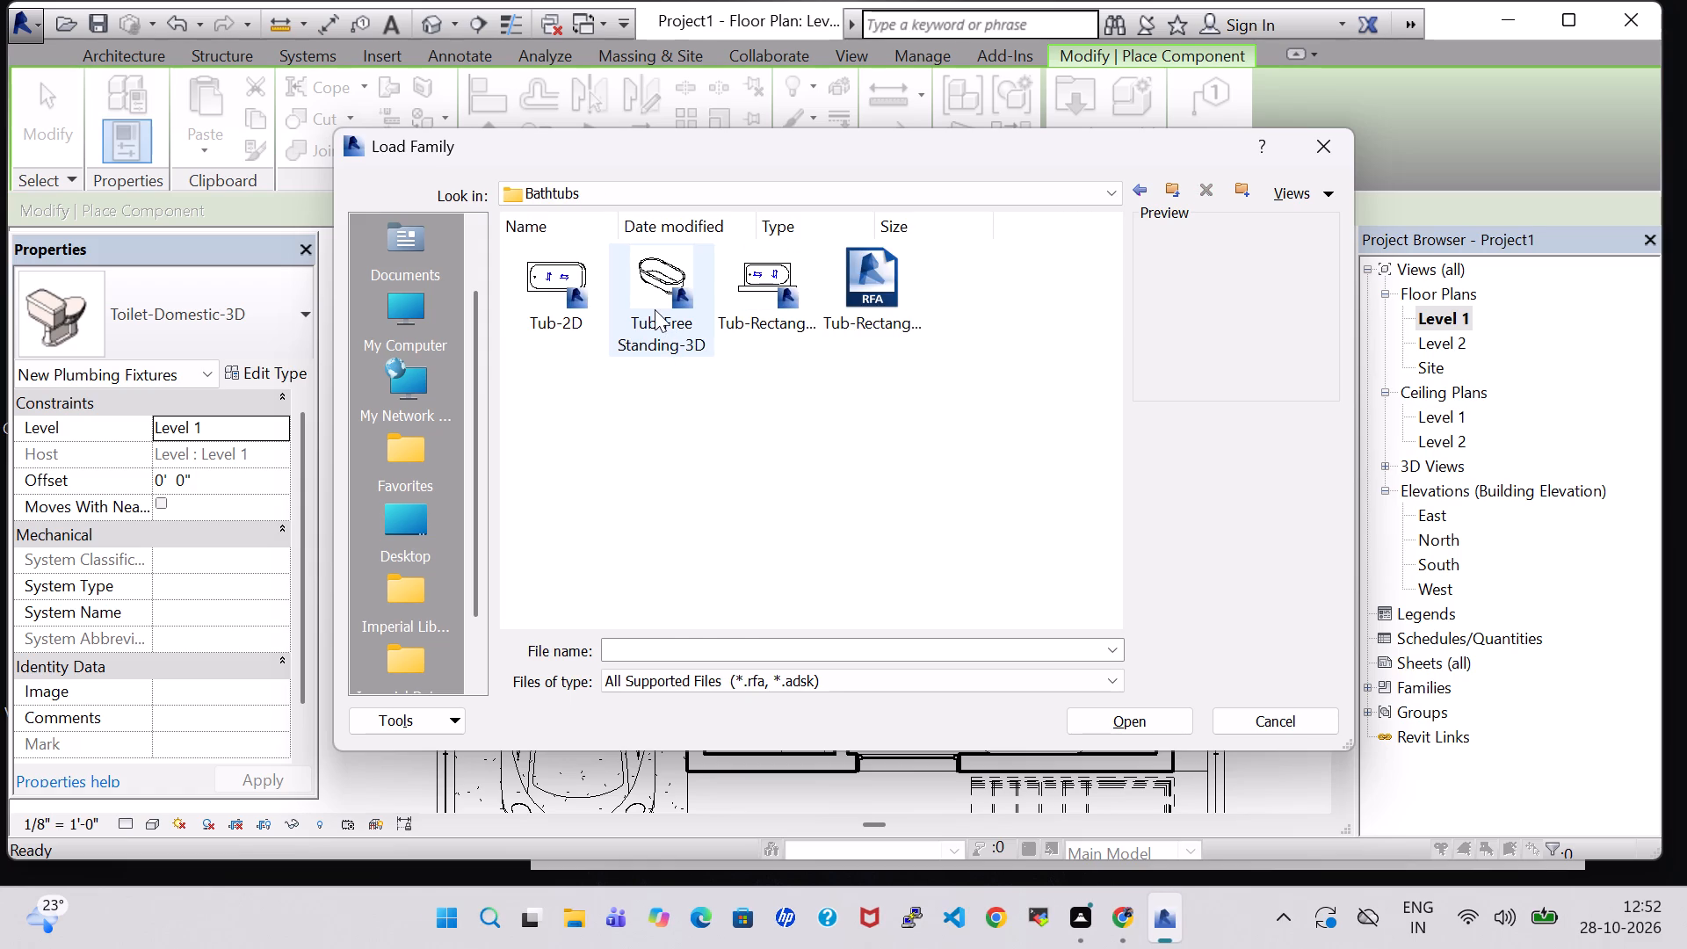
{"action": "left_click", "coordinate": [655, 309]}
{"action": "left_click", "coordinate": [1101, 722]}
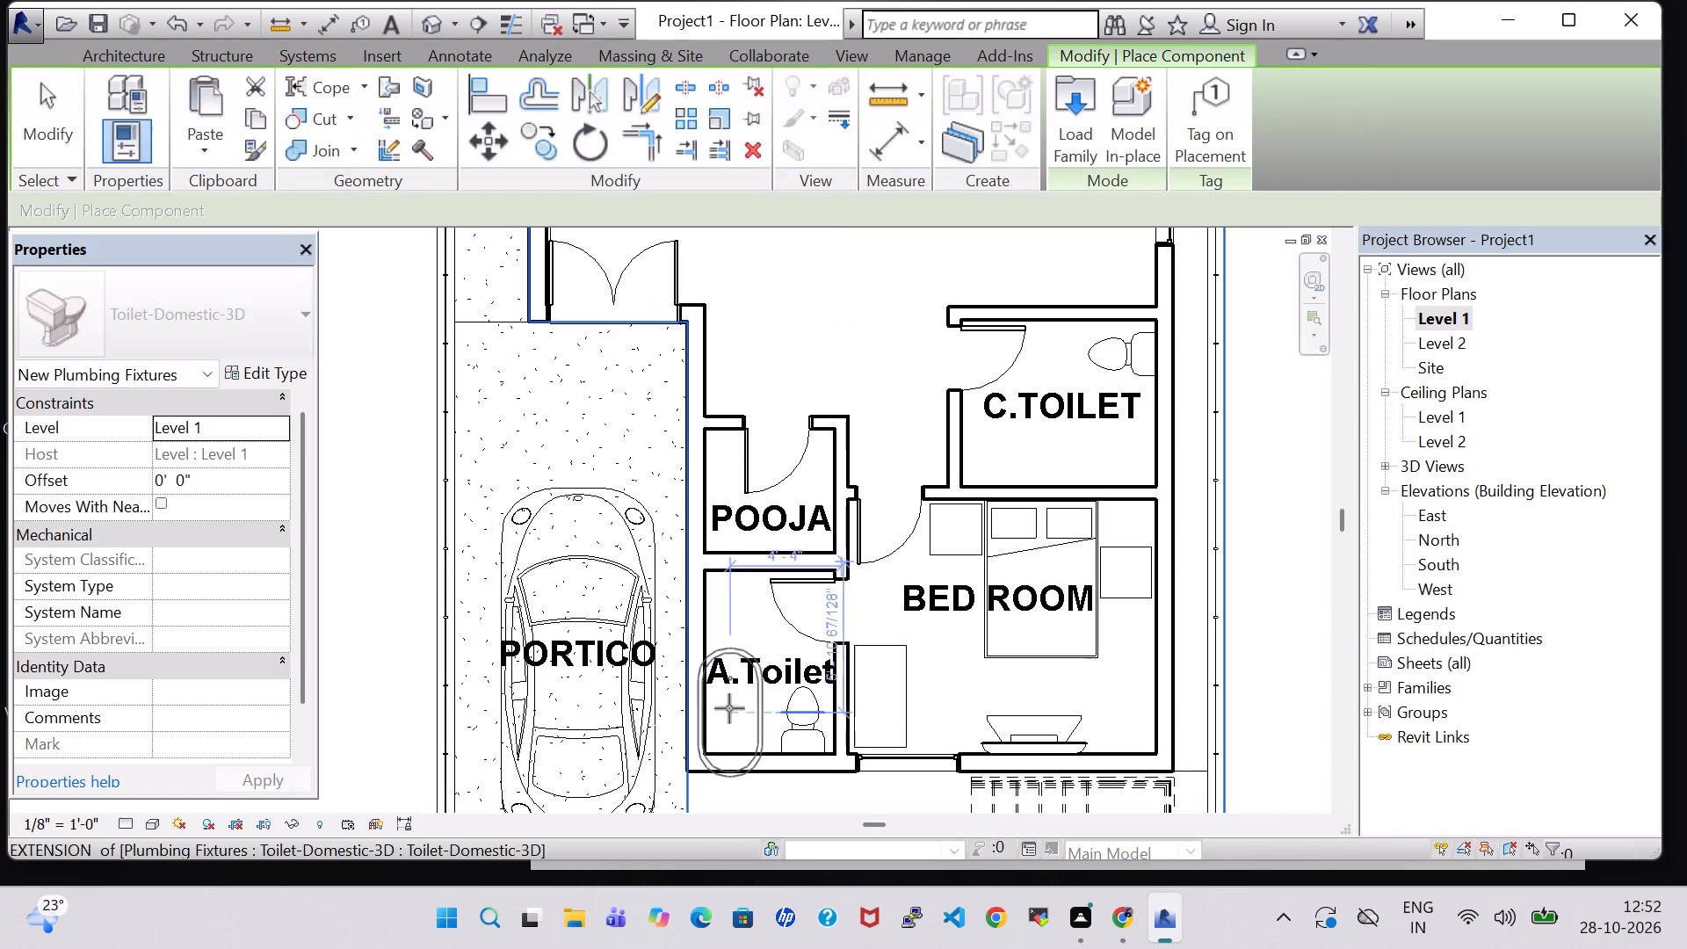
Place a 30" x 60" free-standing tub in A.Toilet beside the toilet, parallel to and about 1' 9" from the PORTICO wall.
{"action": "key", "text": "space"}
{"action": "key", "text": "space"}
{"action": "key", "text": "space"}
{"action": "key", "text": "space"}
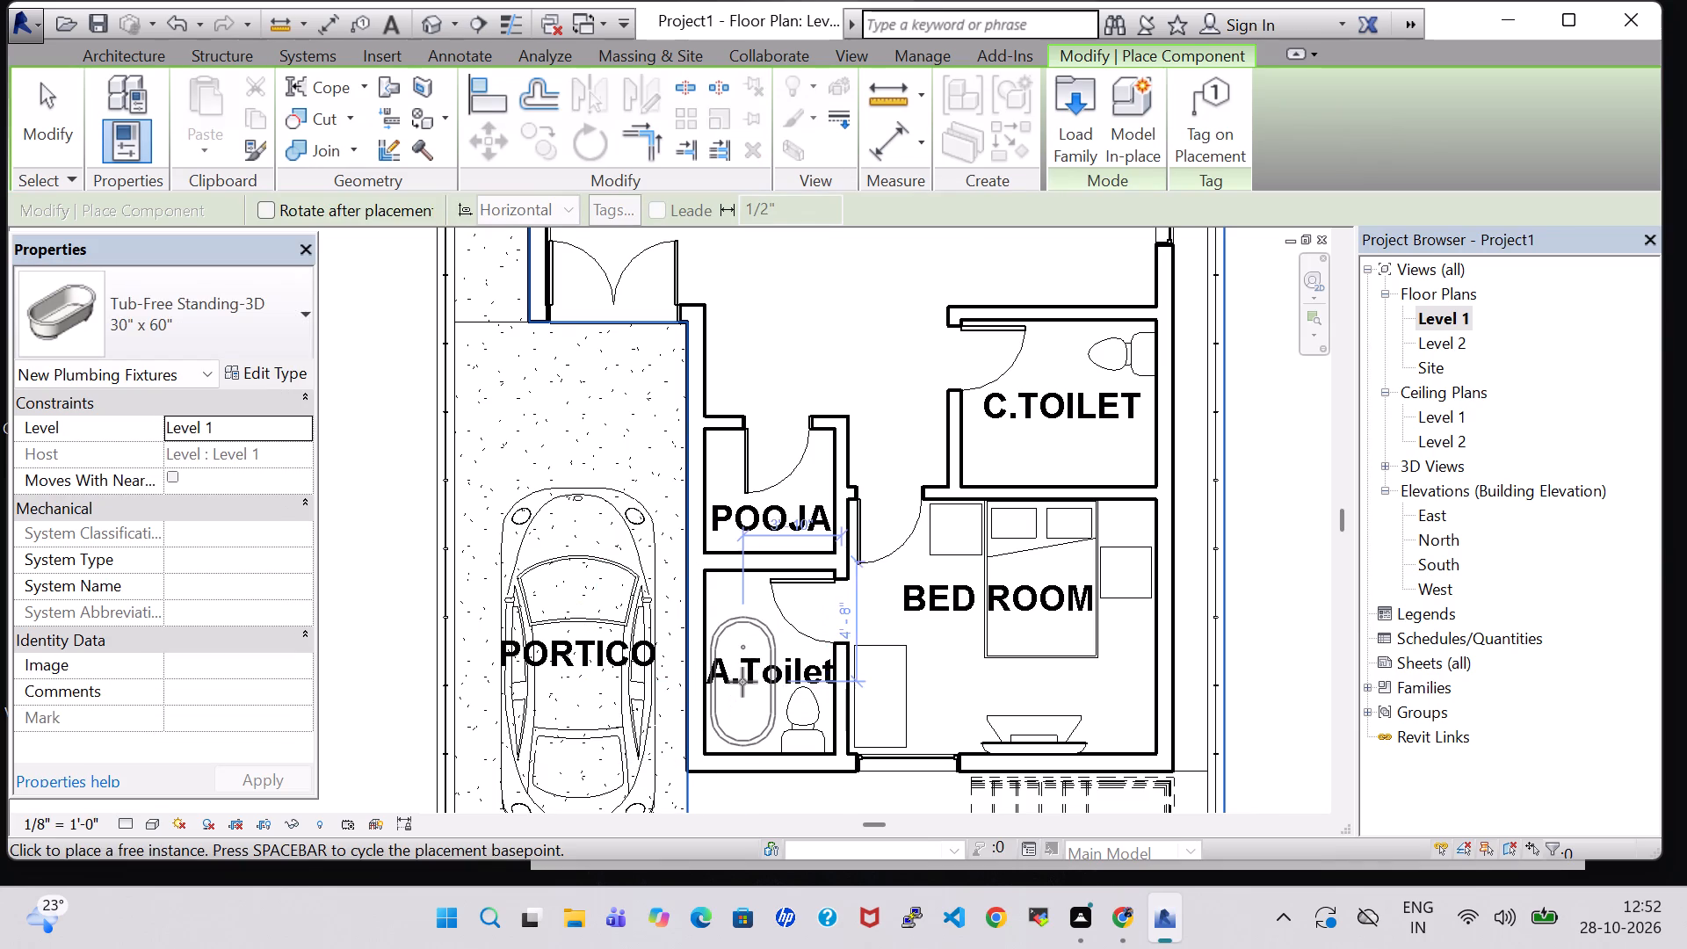
{"action": "key", "text": "space"}
{"action": "key", "text": "space"}
{"action": "scroll", "coordinate": [742, 682], "scroll_direction": "up", "scroll_amount": 3}
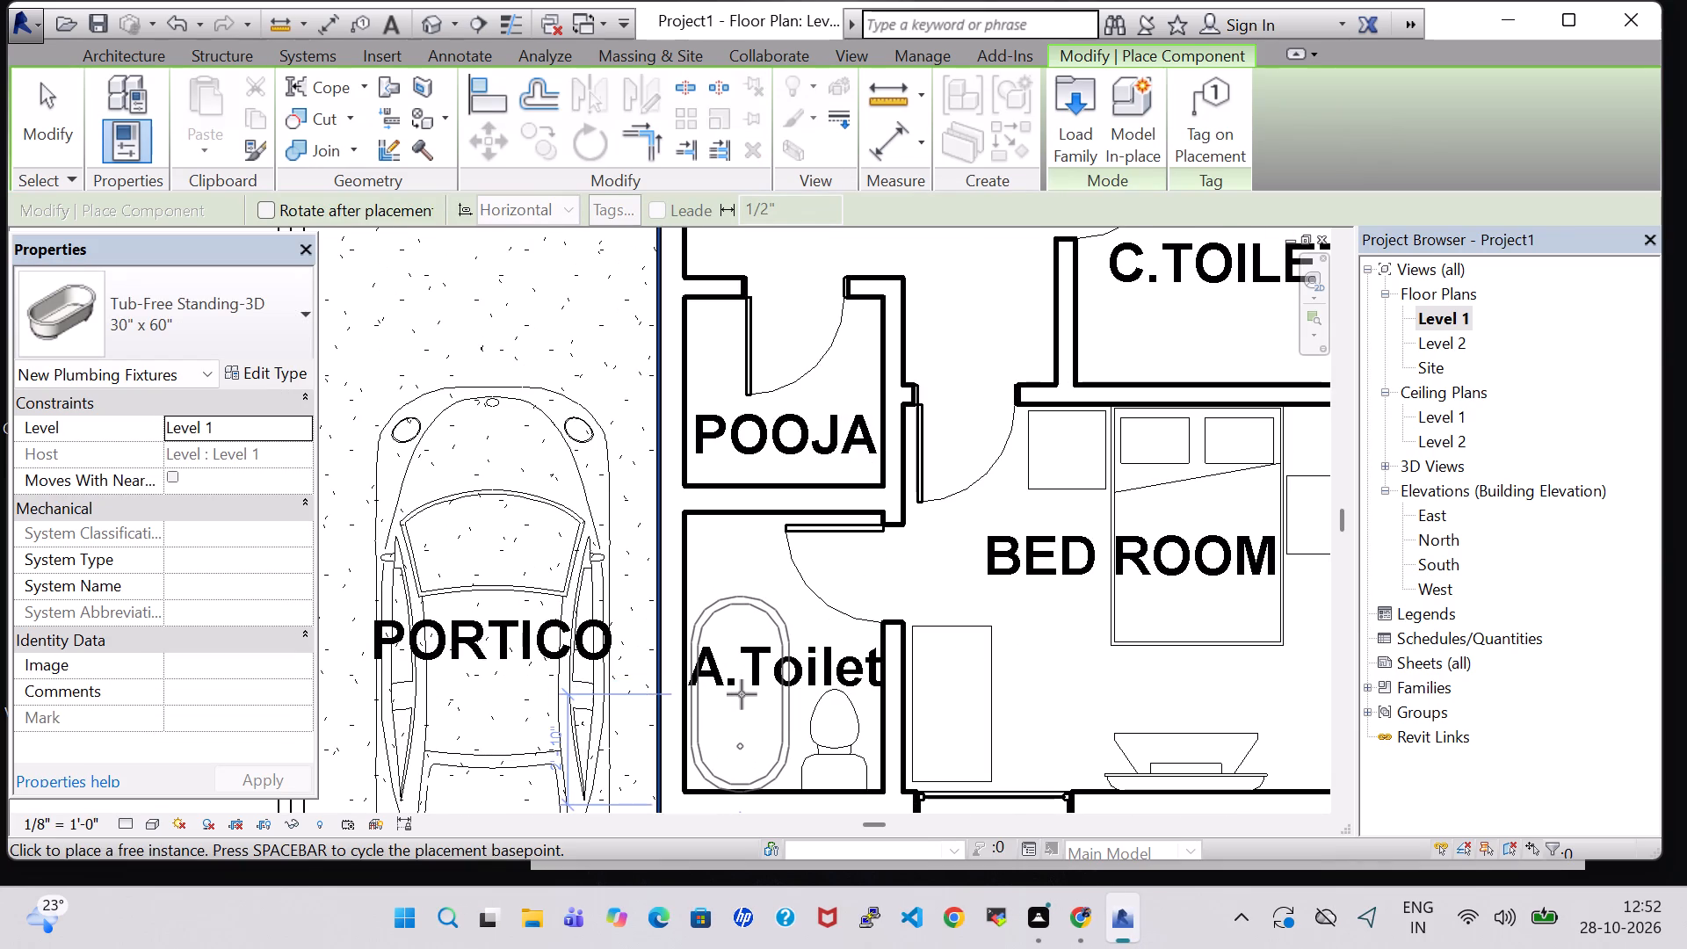
{"action": "left_click", "coordinate": [742, 694]}
Place another 30" x 60" free-standing tub in C.TOILET, turned parallel to the BED ROOM wall and about 2' 0" from it.
{"action": "scroll", "coordinate": [742, 694], "scroll_direction": "down", "scroll_amount": 3}
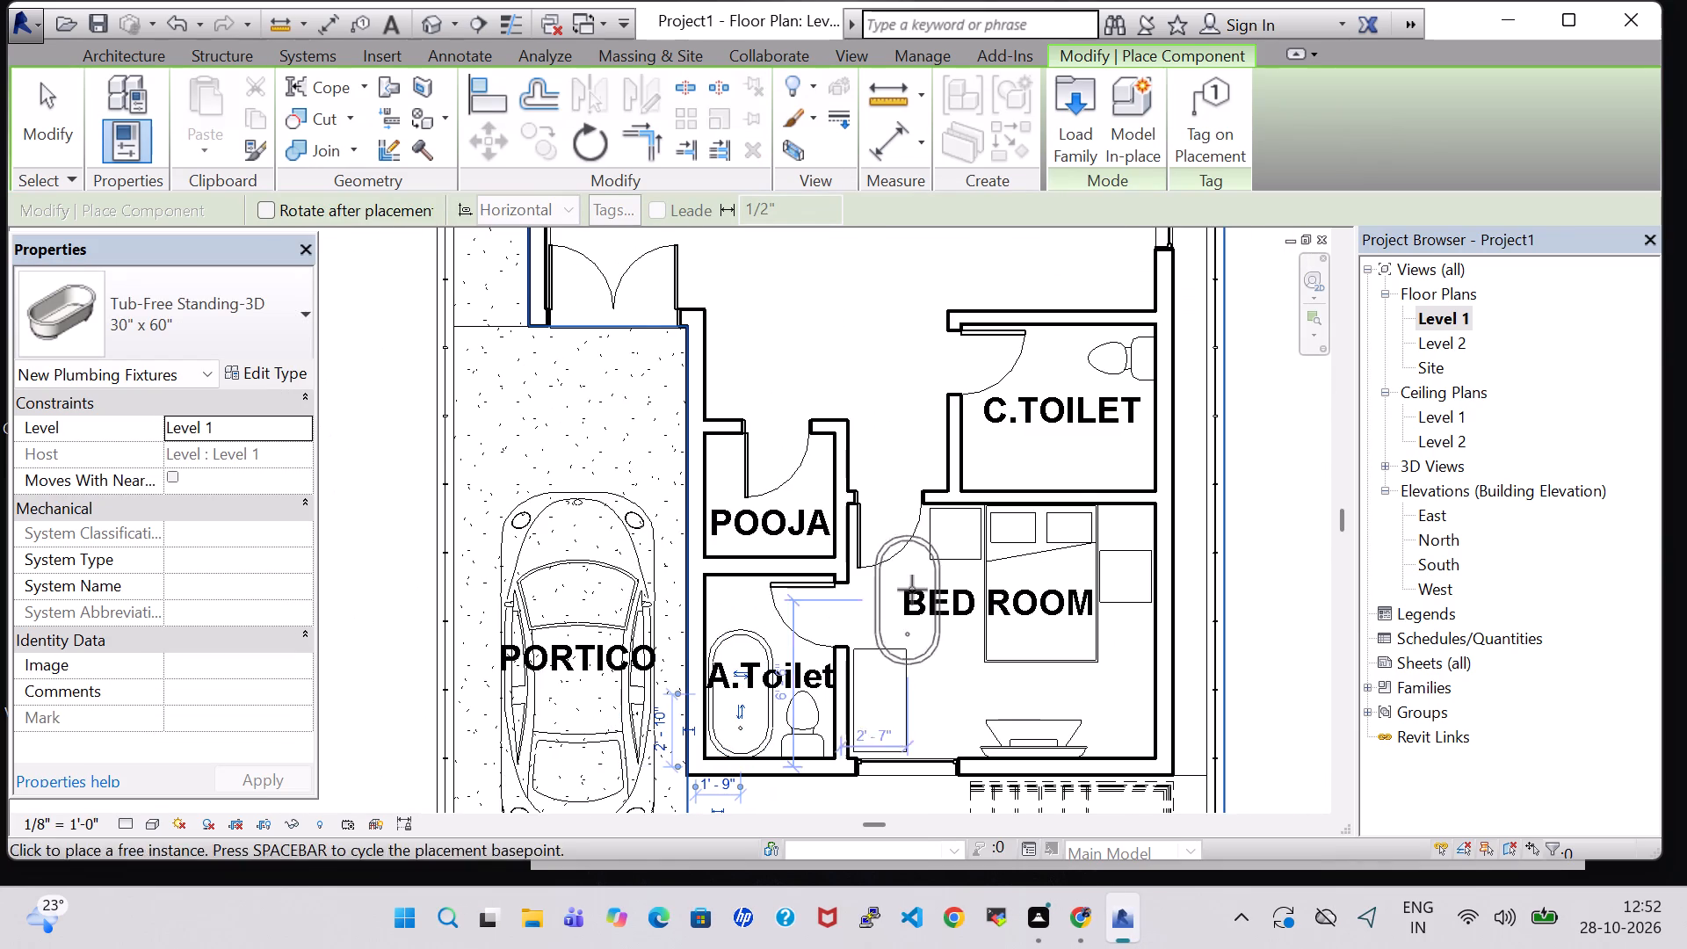
{"action": "key", "text": "space"}
{"action": "scroll", "coordinate": [1078, 452], "scroll_direction": "up", "scroll_amount": 2}
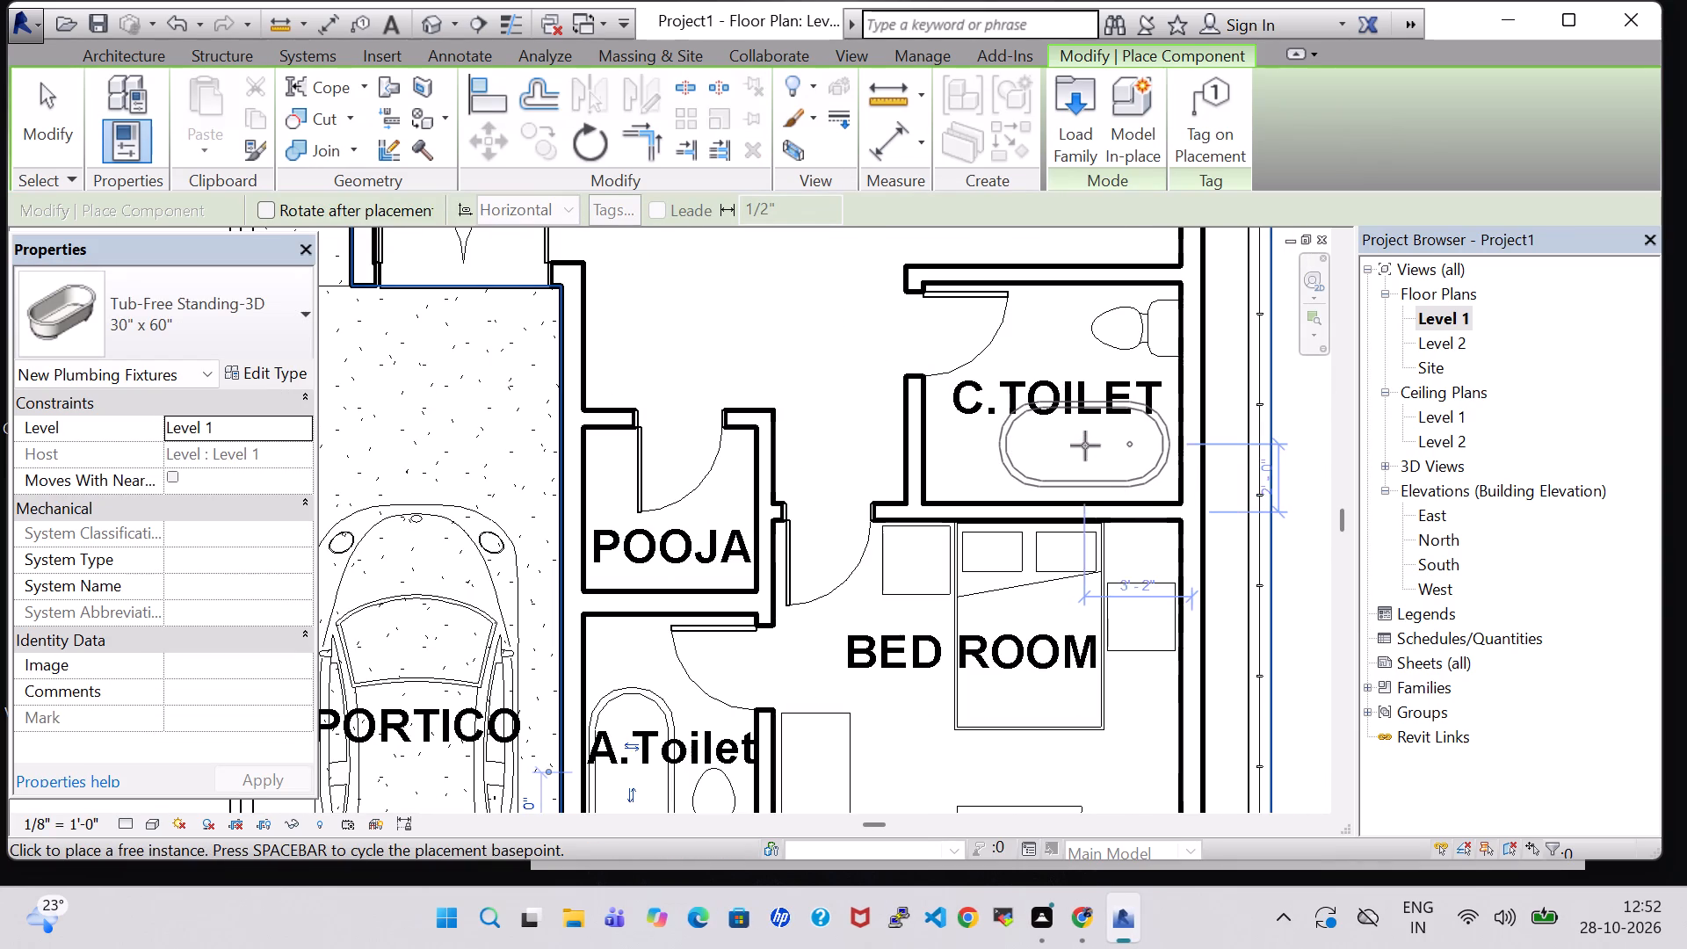
{"action": "left_click", "coordinate": [1095, 445]}
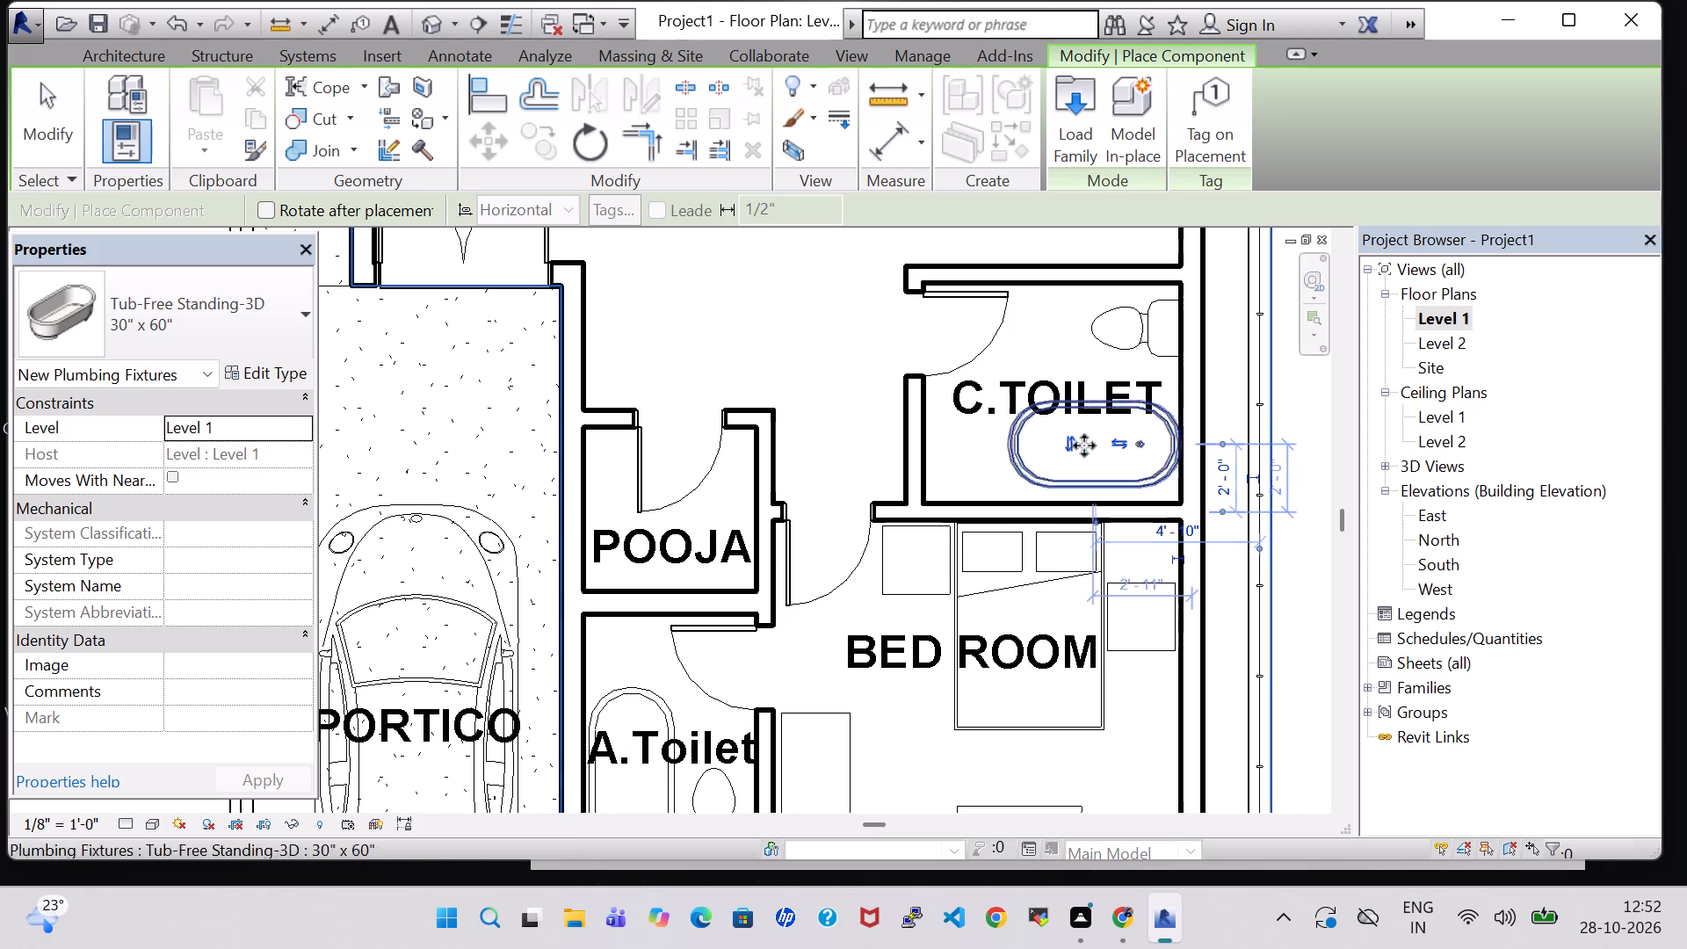
{"action": "scroll", "coordinate": [1082, 448], "scroll_direction": "down", "scroll_amount": 4}
{"action": "key", "text": "Escape"}
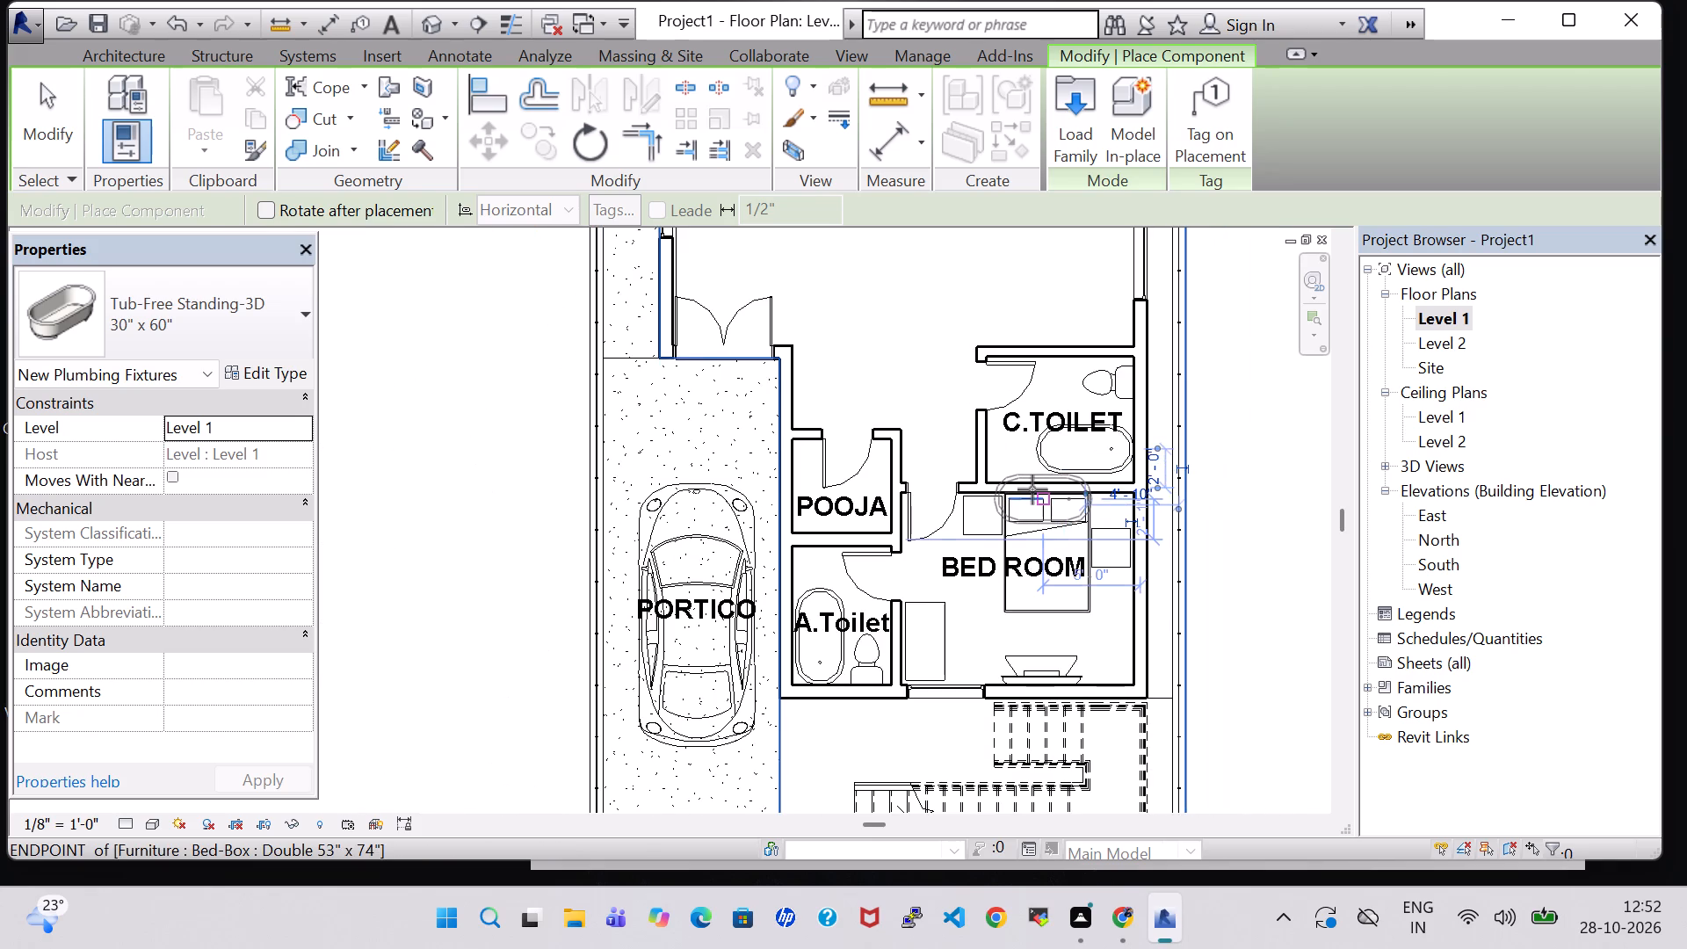
{"action": "key", "text": "Escape"}
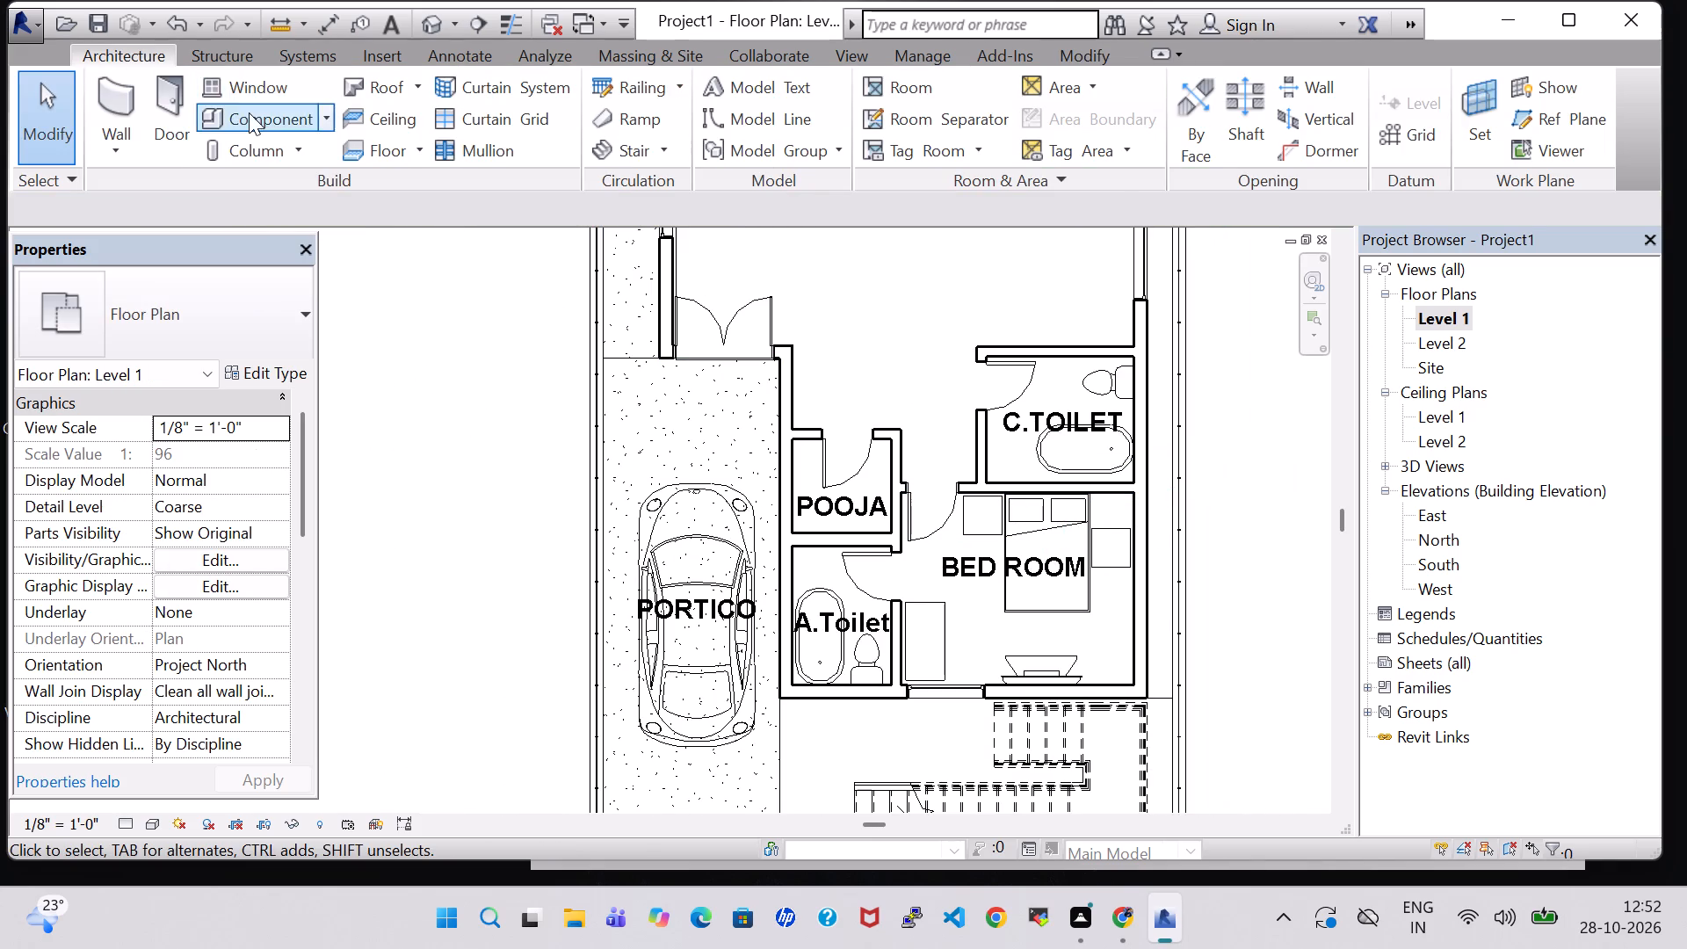
Load the Sink Vanity-Square family from the library's Plumbing, Architectural, Fixtures, Sinks folder.
{"action": "left_click", "coordinate": [249, 112]}
{"action": "left_click", "coordinate": [1091, 97]}
{"action": "scroll", "coordinate": [864, 399], "scroll_direction": "down", "scroll_amount": 1}
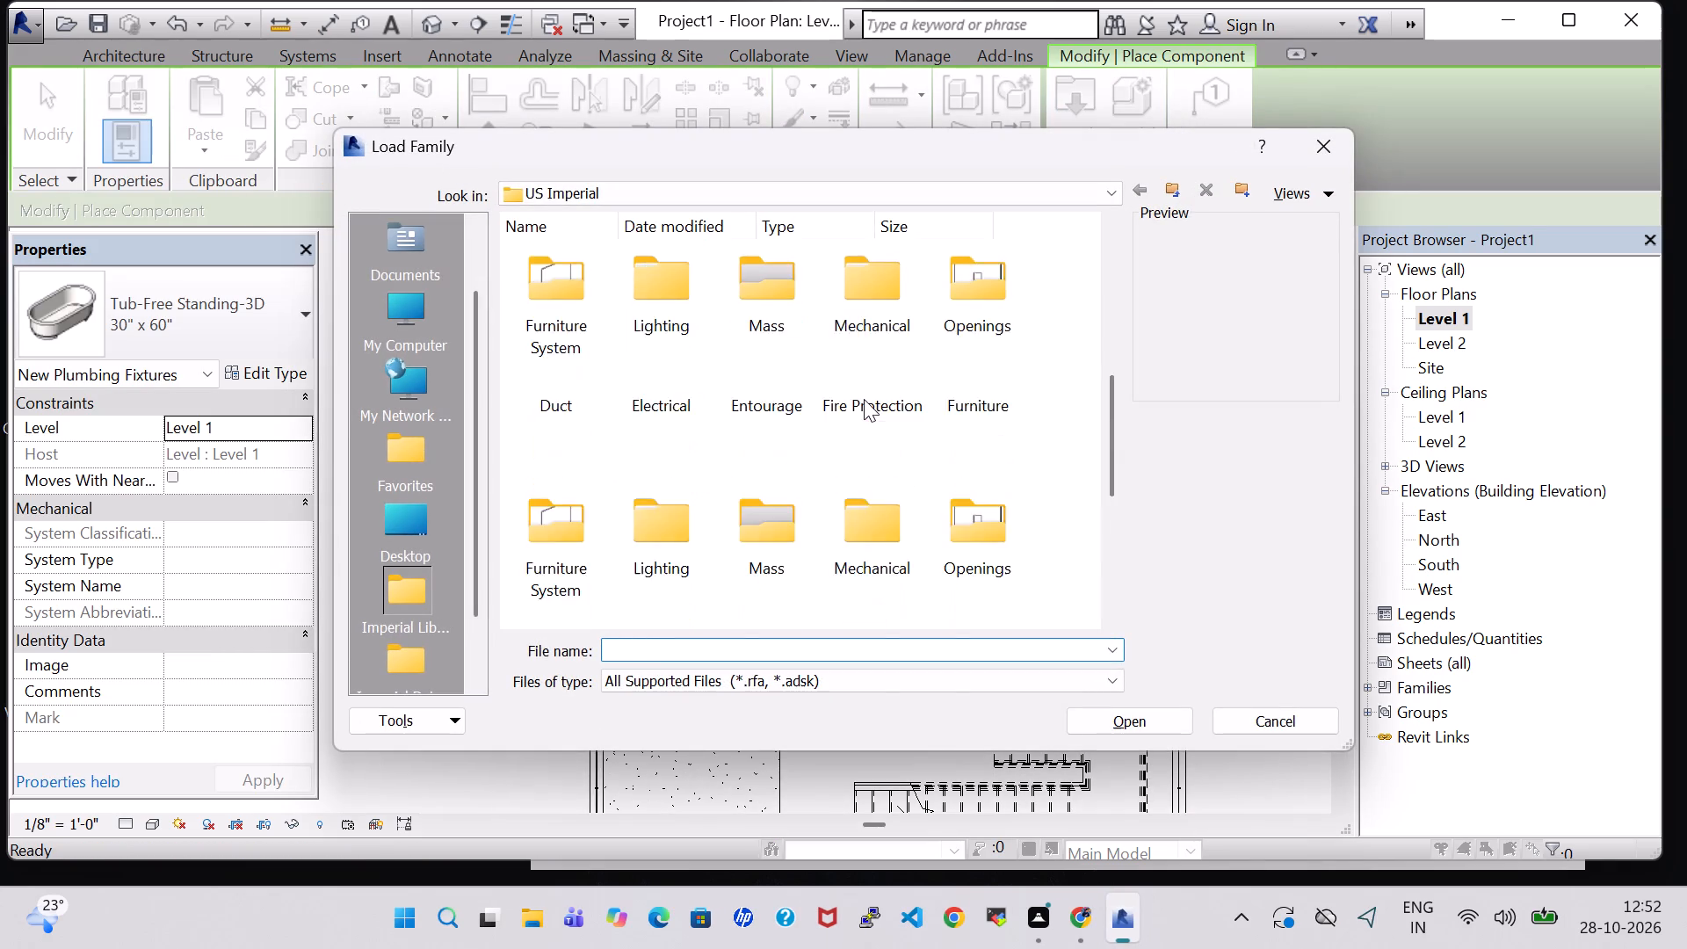
{"action": "scroll", "coordinate": [864, 399], "scroll_direction": "down", "scroll_amount": 2}
{"action": "scroll", "coordinate": [788, 446], "scroll_direction": "up", "scroll_amount": 1}
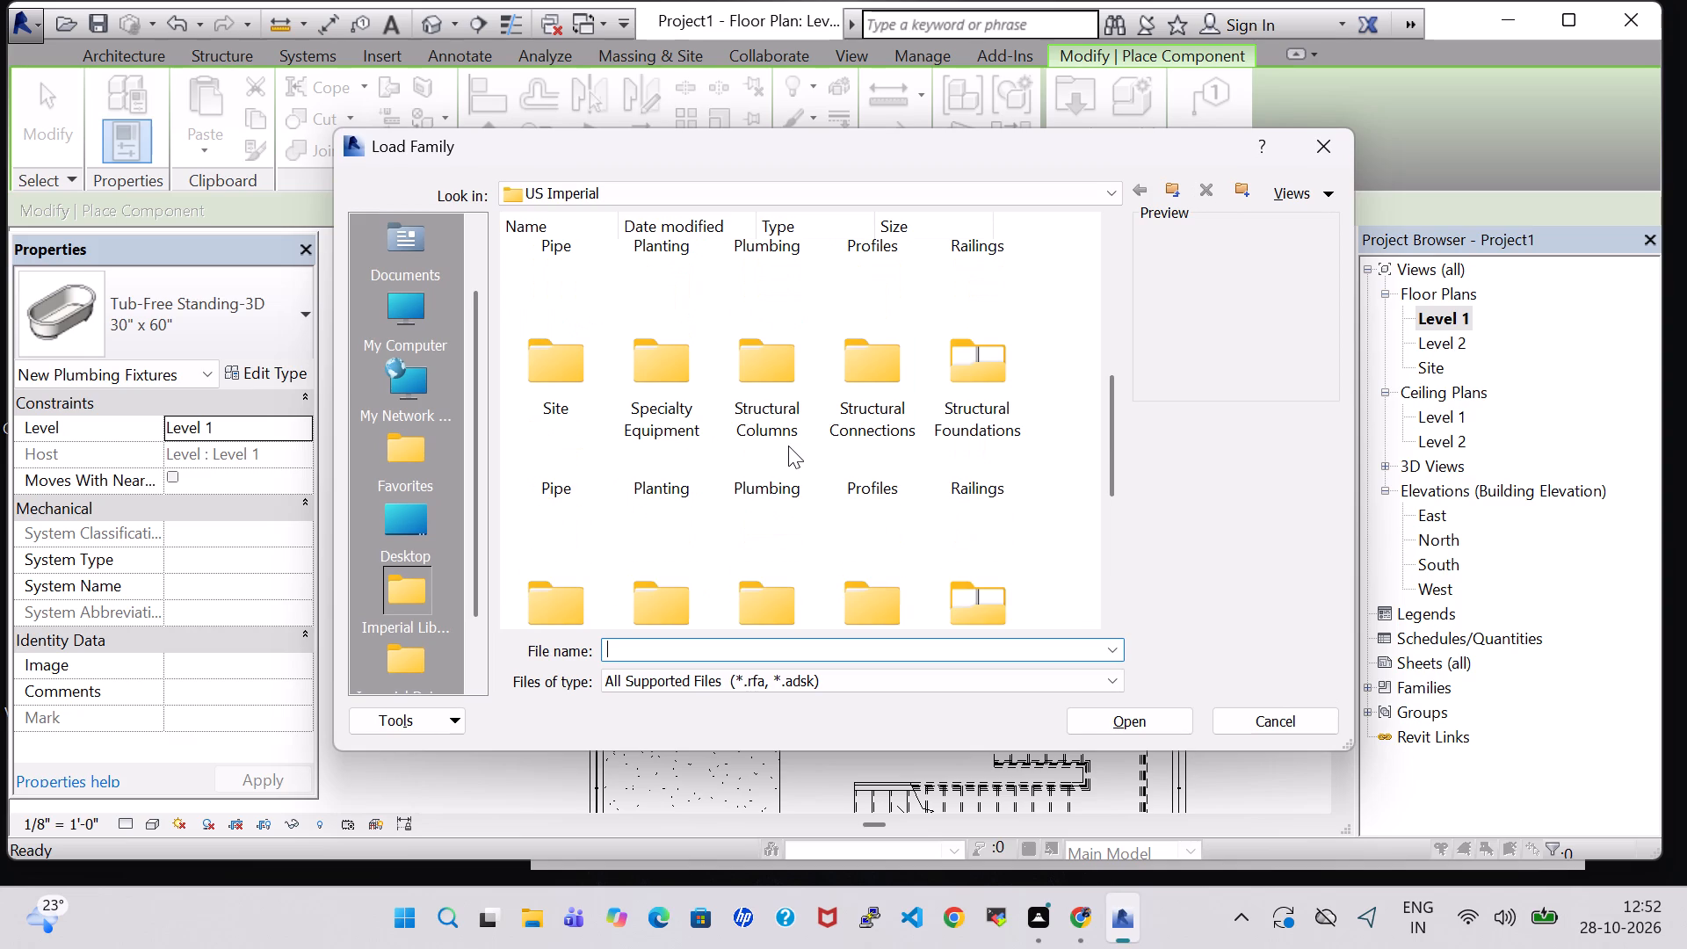
{"action": "double_click", "coordinate": [743, 425]}
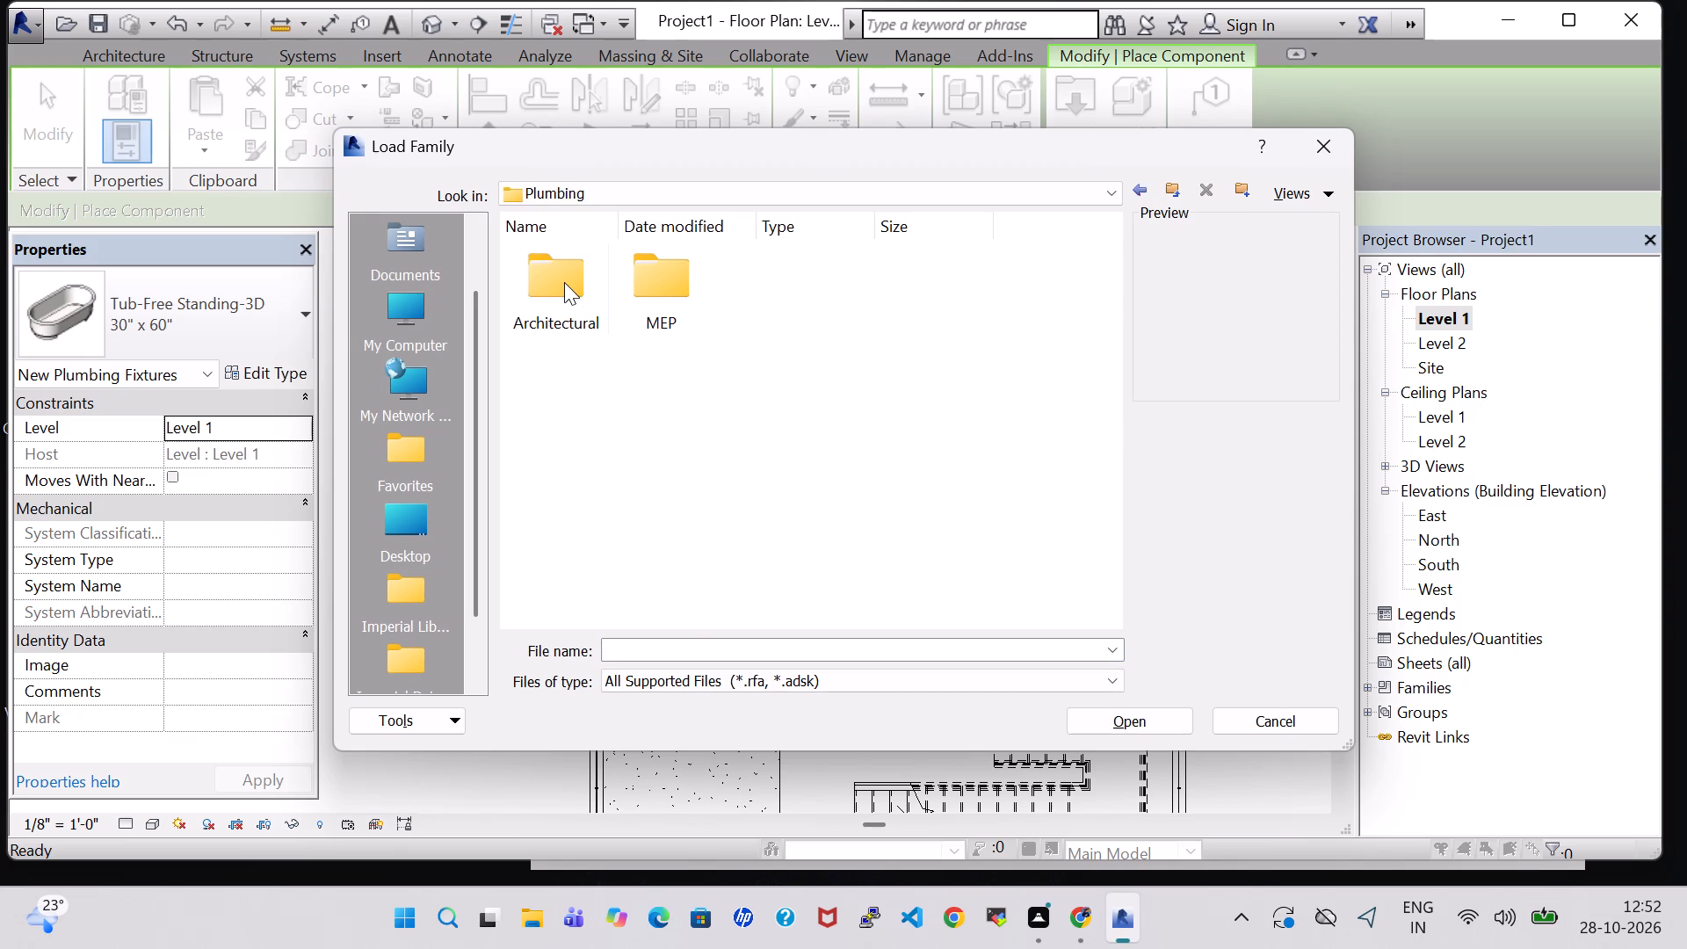
{"action": "double_click", "coordinate": [564, 282]}
{"action": "double_click", "coordinate": [672, 301]}
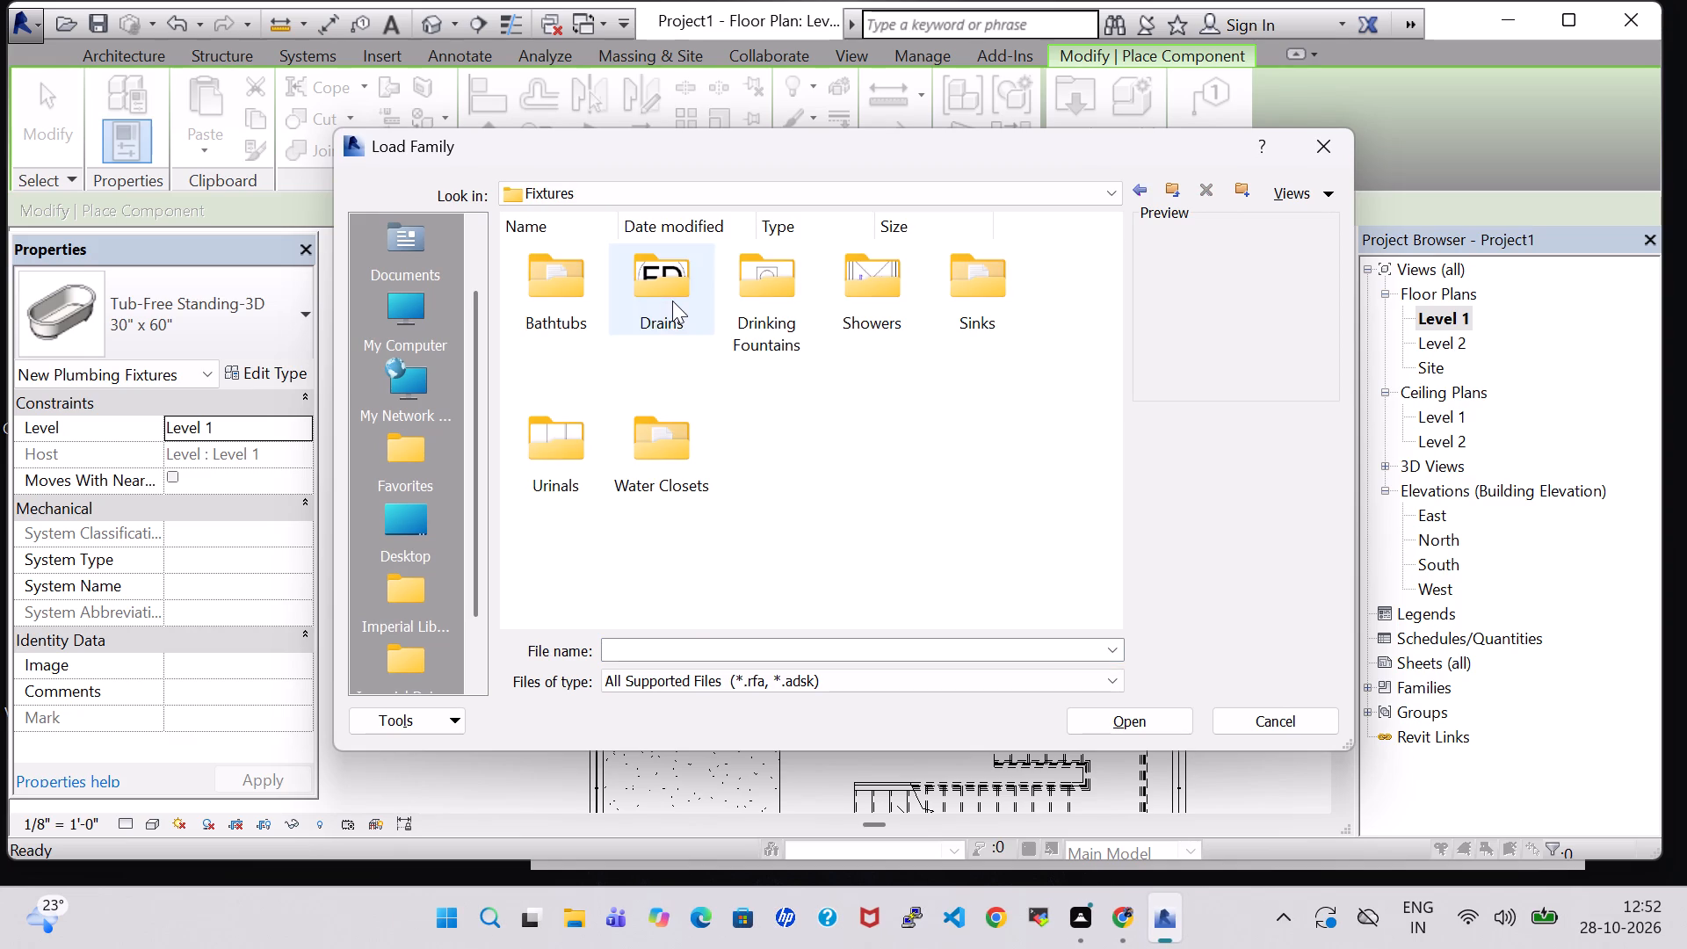
{"action": "double_click", "coordinate": [993, 285]}
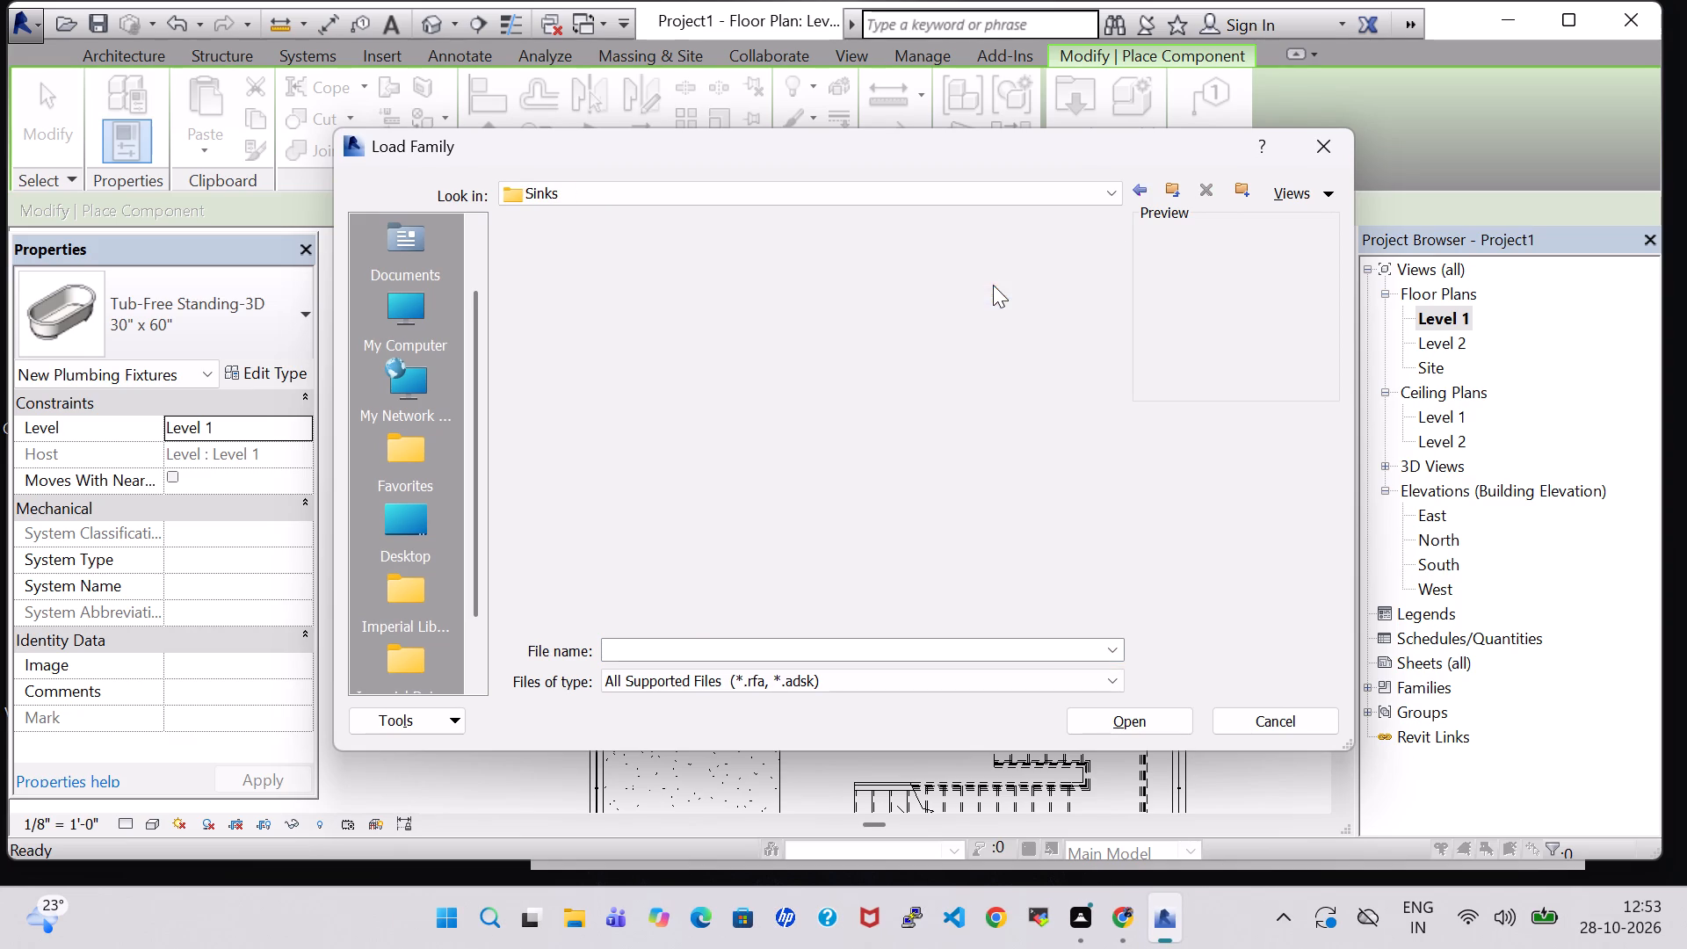
{"action": "left_click", "coordinate": [555, 462]}
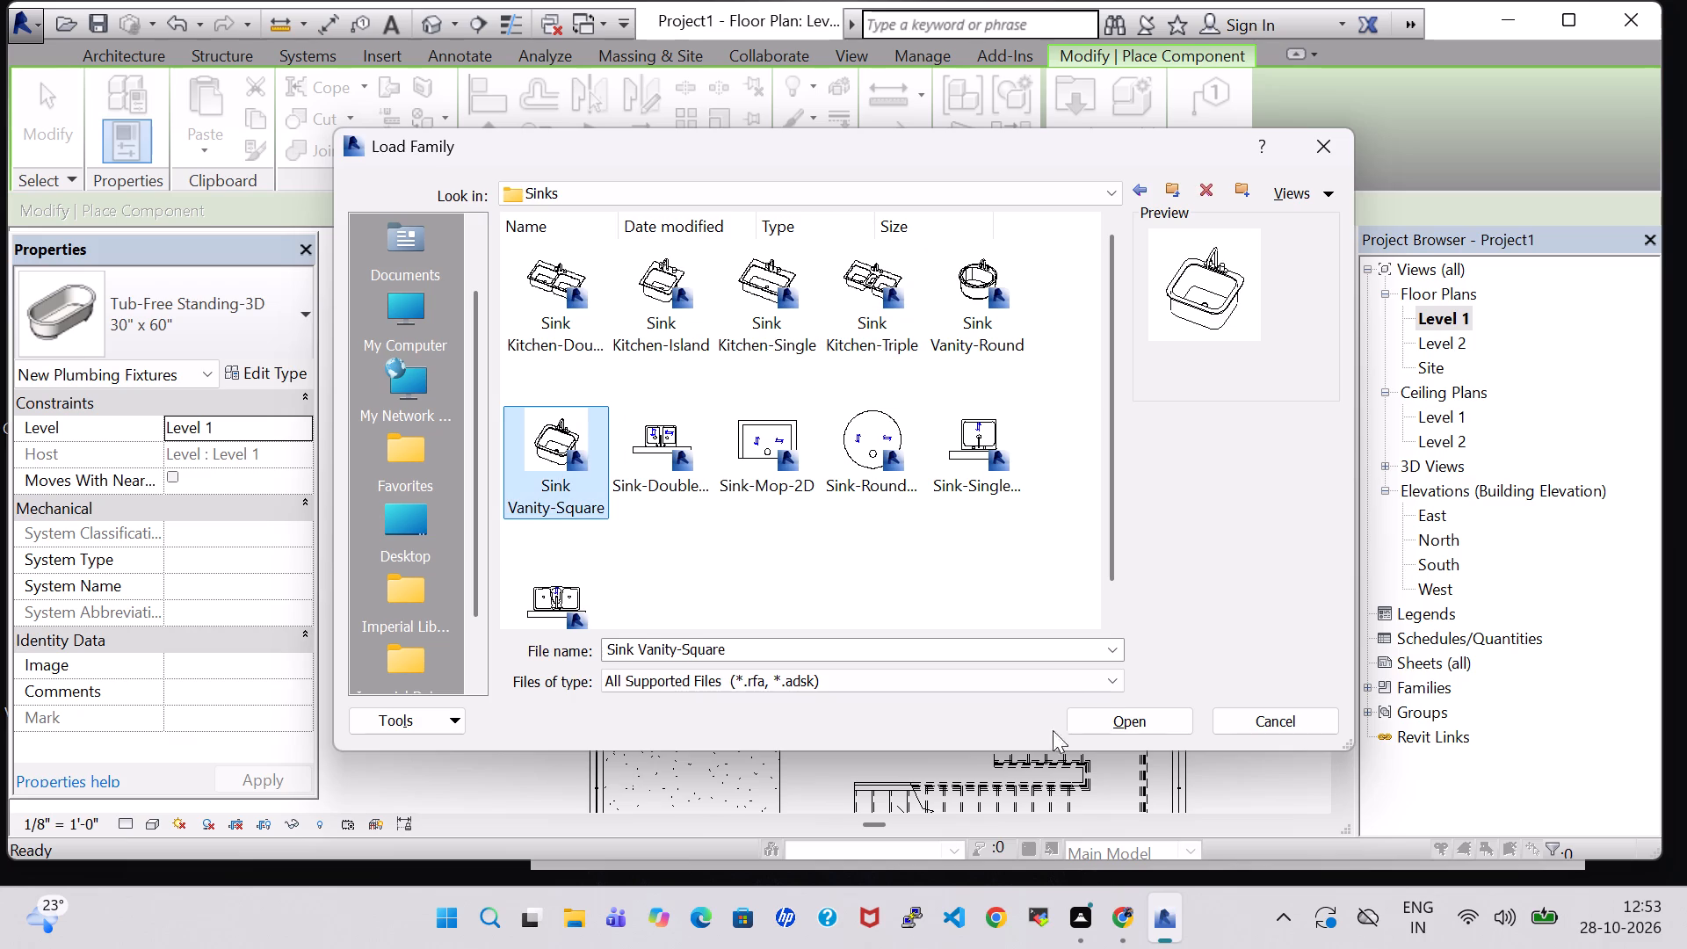
{"action": "left_click", "coordinate": [1170, 711]}
Place a 20" x 18" vanity sink in A.Toilet's corner beside POOJA, faucet against the PORTICO wall, about 0' 8" from the POOJA wall.
{"action": "scroll", "coordinate": [891, 643], "scroll_direction": "up", "scroll_amount": 7}
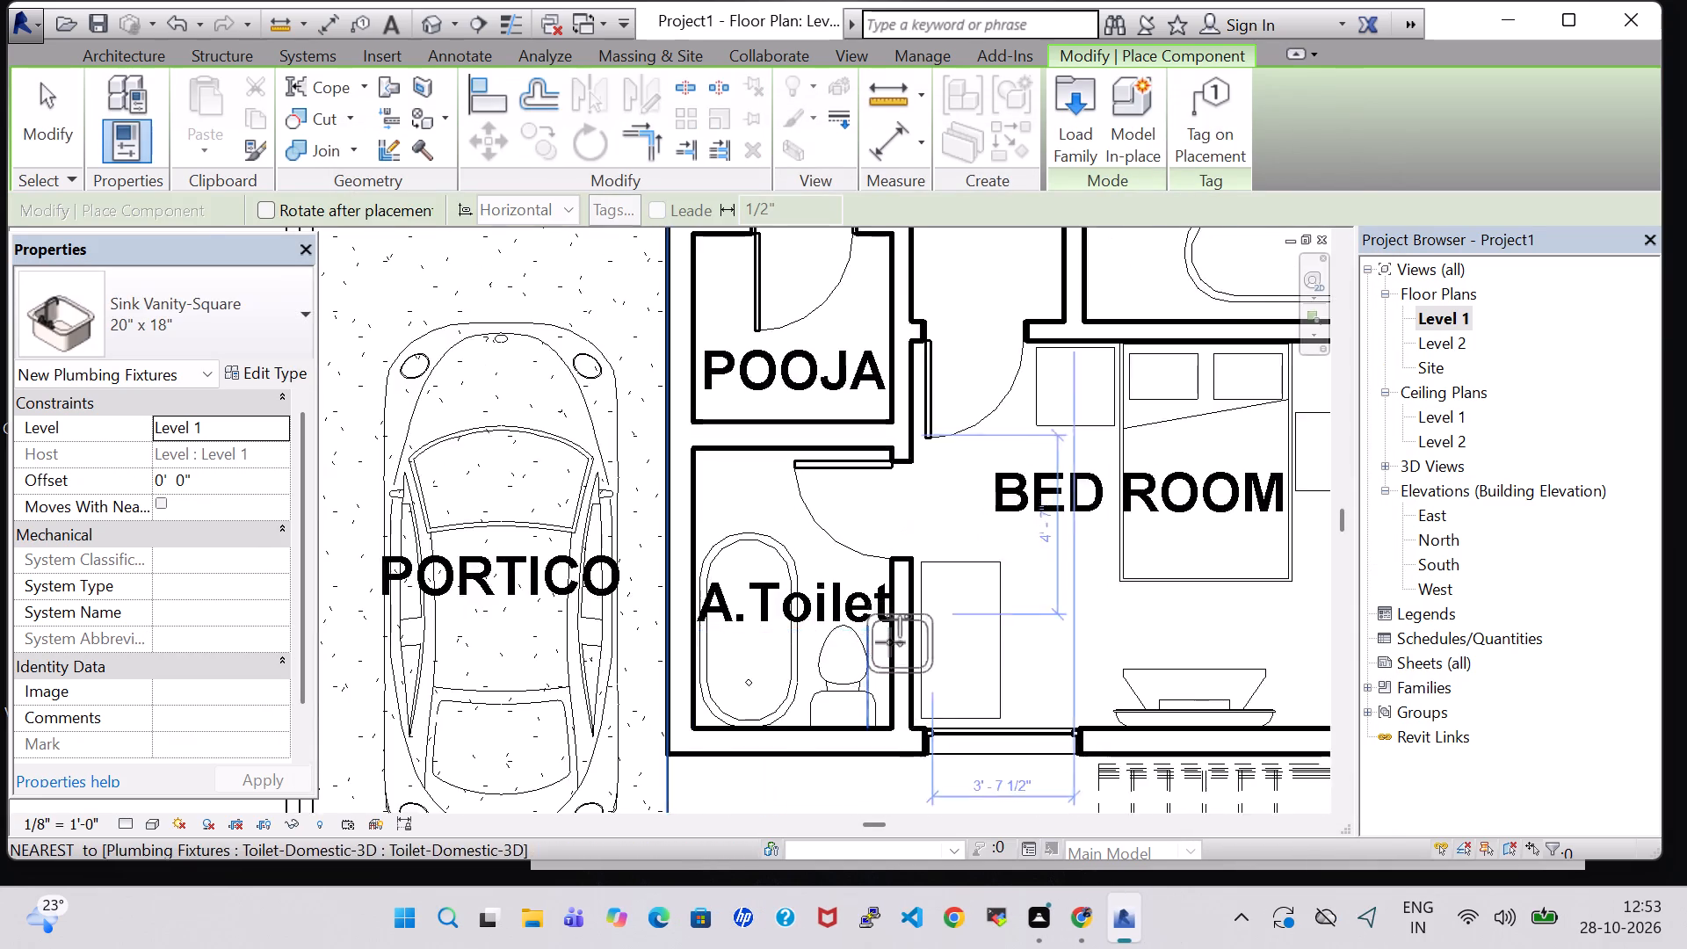
{"action": "scroll", "coordinate": [890, 642], "scroll_direction": "up", "scroll_amount": 2}
{"action": "key", "text": "space"}
{"action": "scroll", "coordinate": [632, 413], "scroll_direction": "up", "scroll_amount": 3}
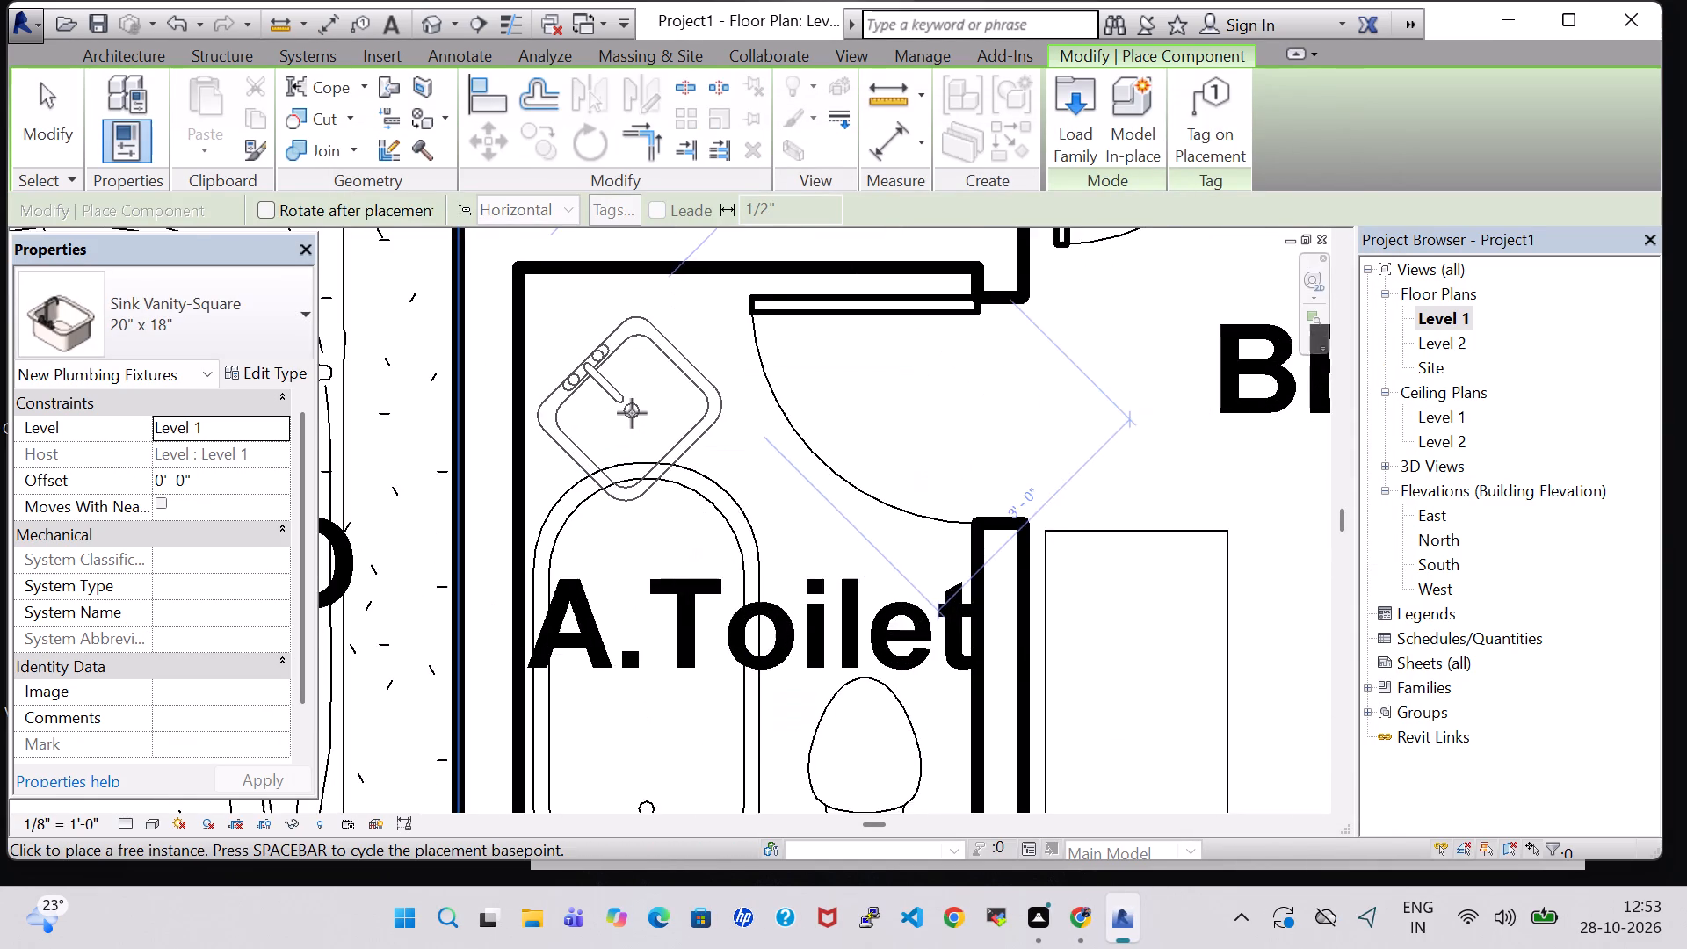
{"action": "key", "text": "space"}
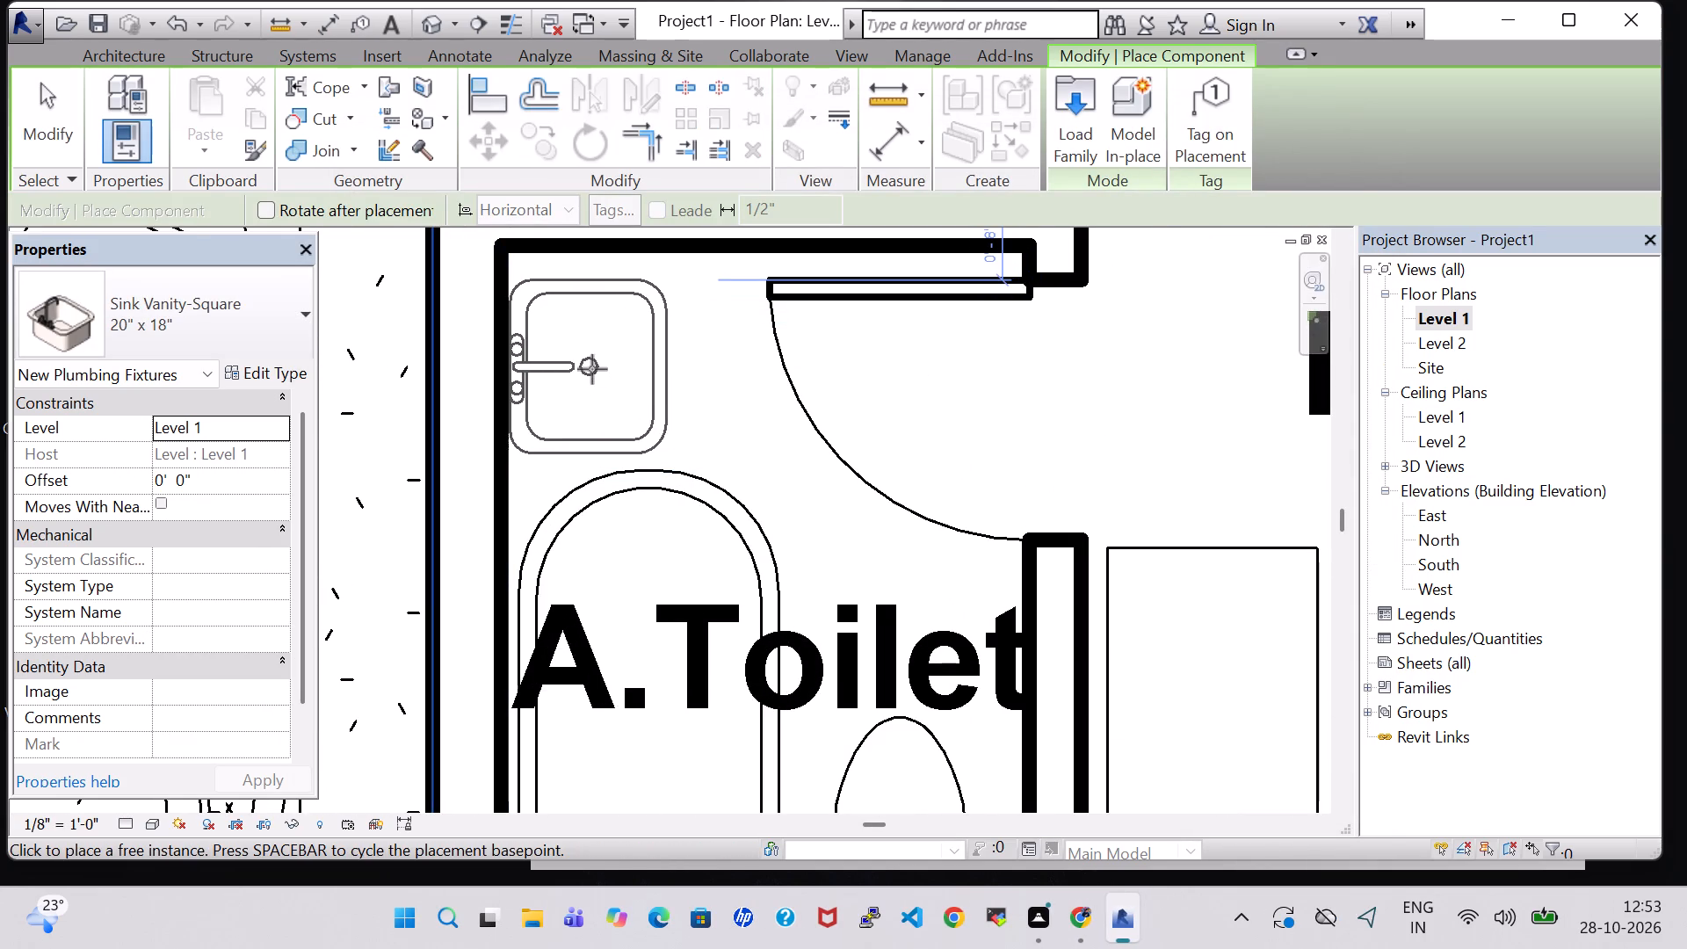
{"action": "left_click", "coordinate": [592, 369]}
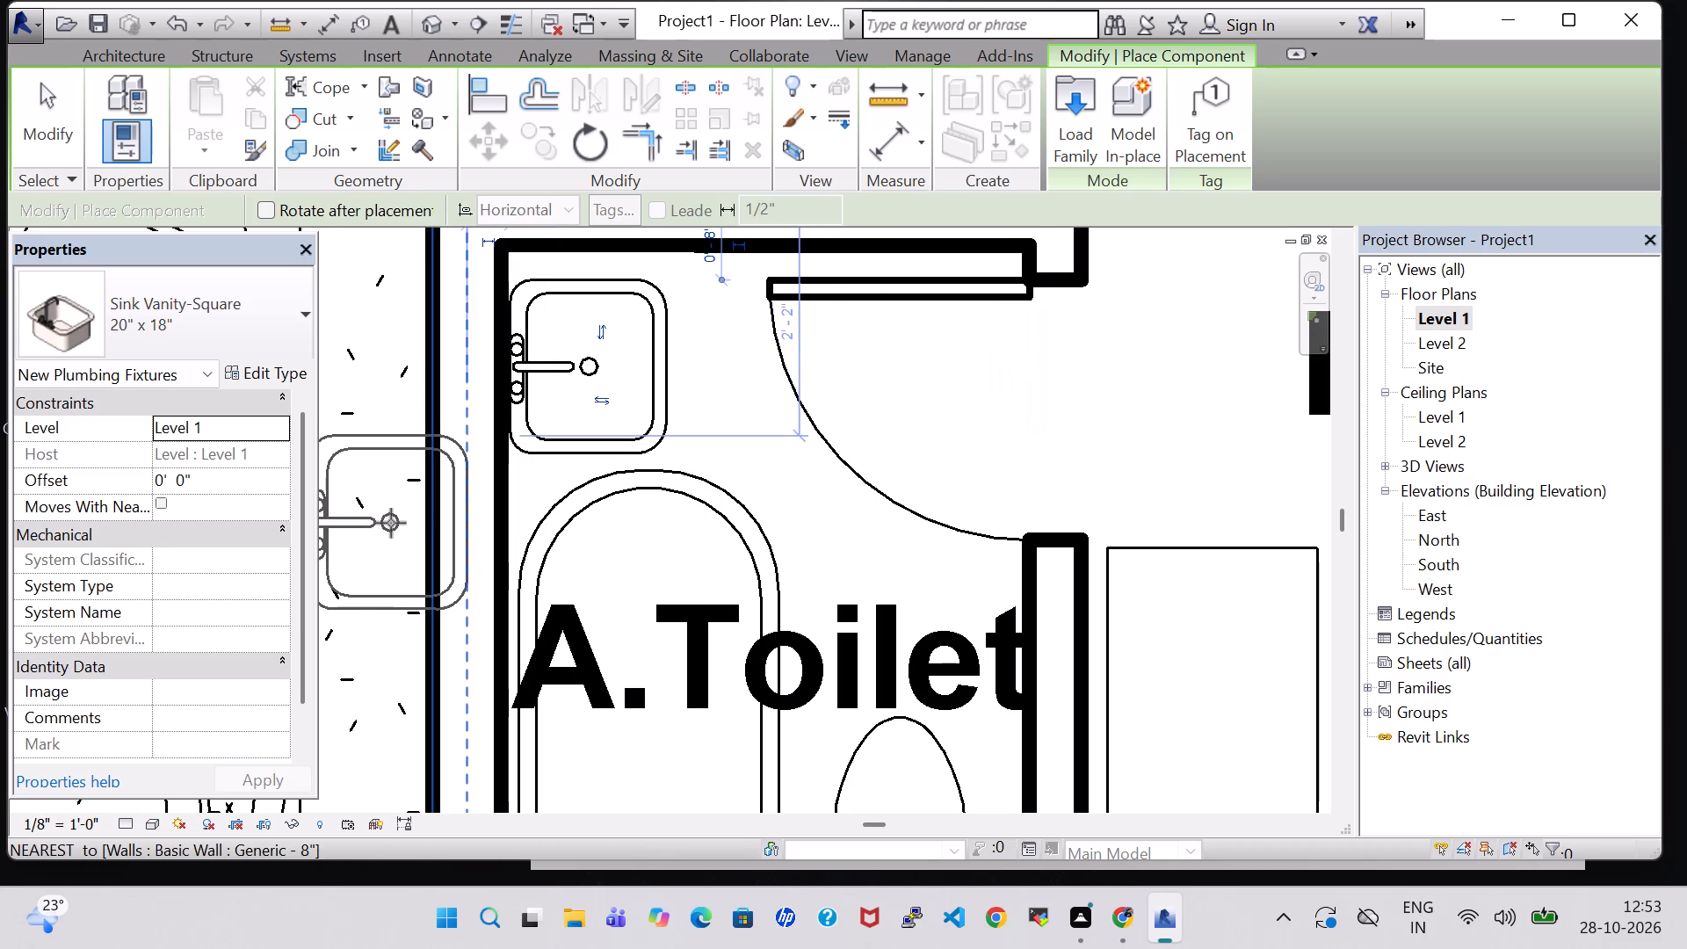
{"action": "key", "text": "Escape"}
{"action": "key", "text": "Escape"}
Set the A.Toilet sink's offset from Level 1 to 2' 0".
{"action": "left_click", "coordinate": [581, 296]}
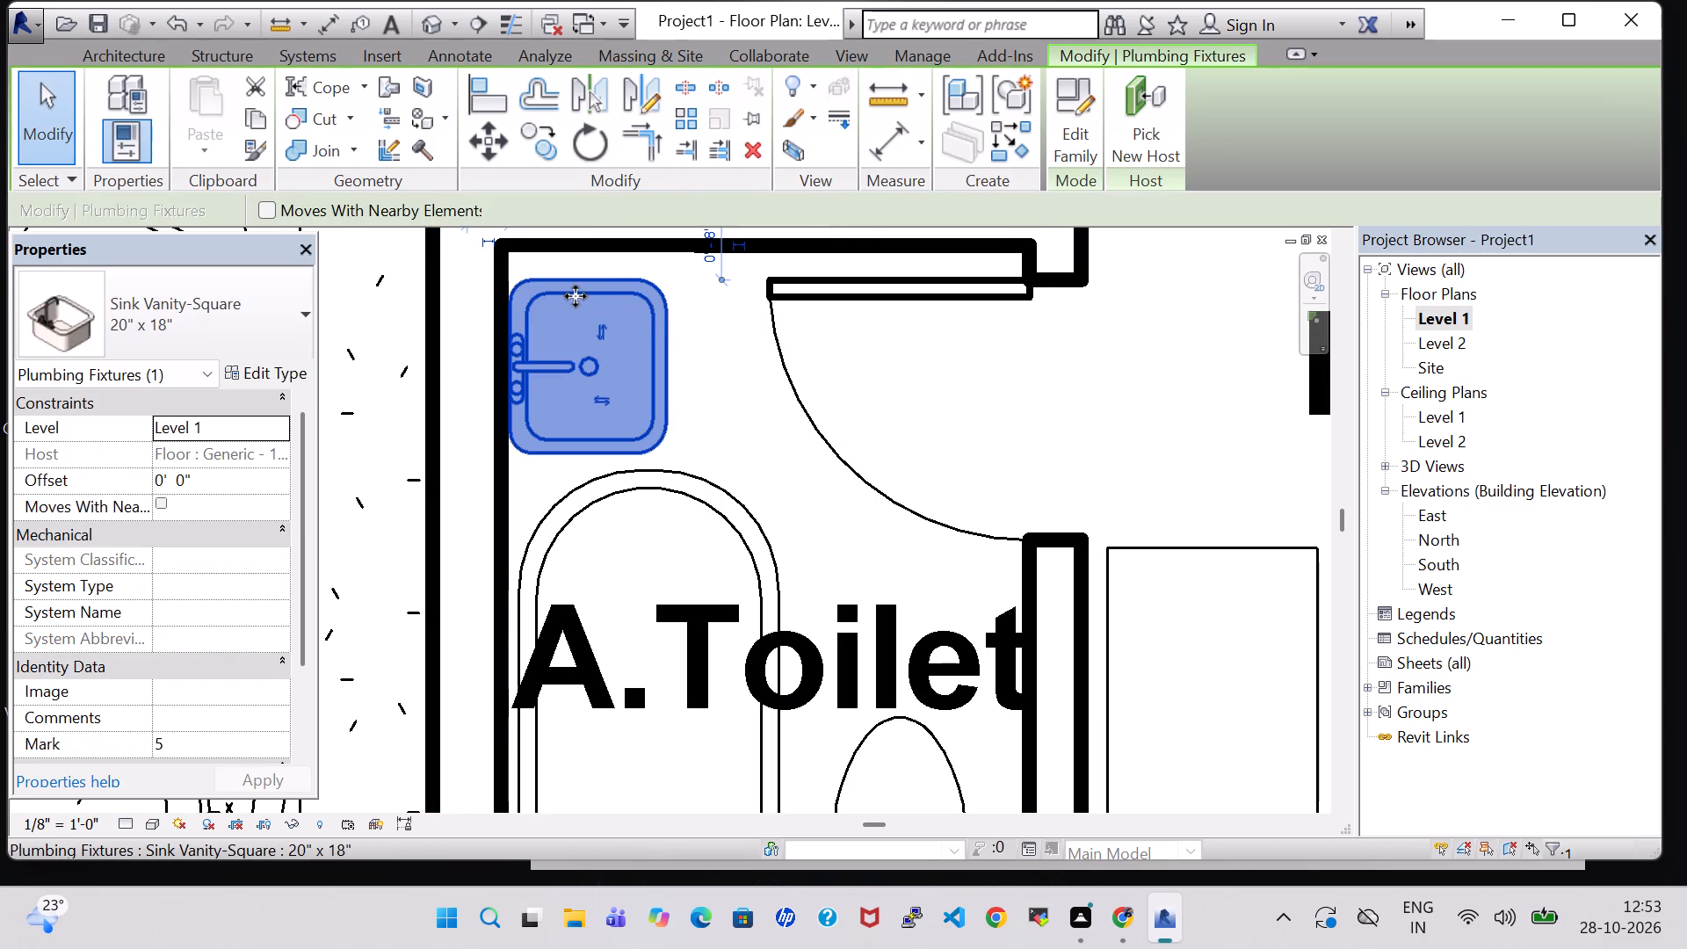
{"action": "left_click", "coordinate": [167, 481]}
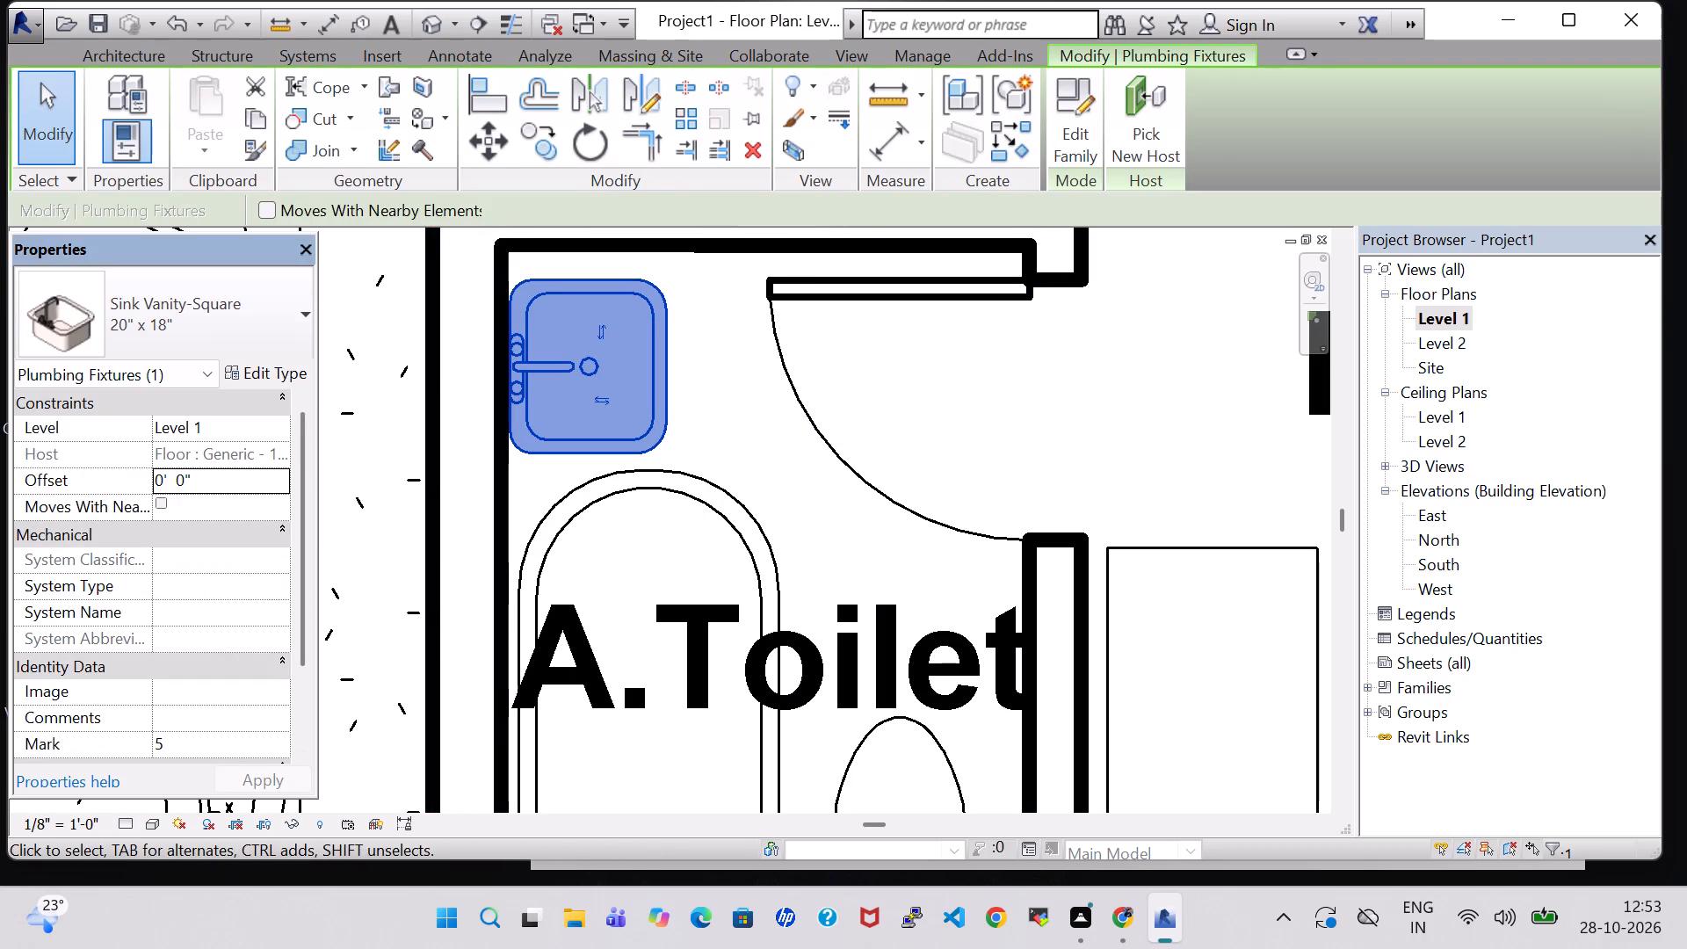
{"action": "key", "text": "Left"}
{"action": "key", "text": "BackSpace"}
{"action": "key", "text": "2"}
{"action": "key", "text": "Return"}
{"action": "scroll", "coordinate": [771, 467], "scroll_direction": "down", "scroll_amount": 7}
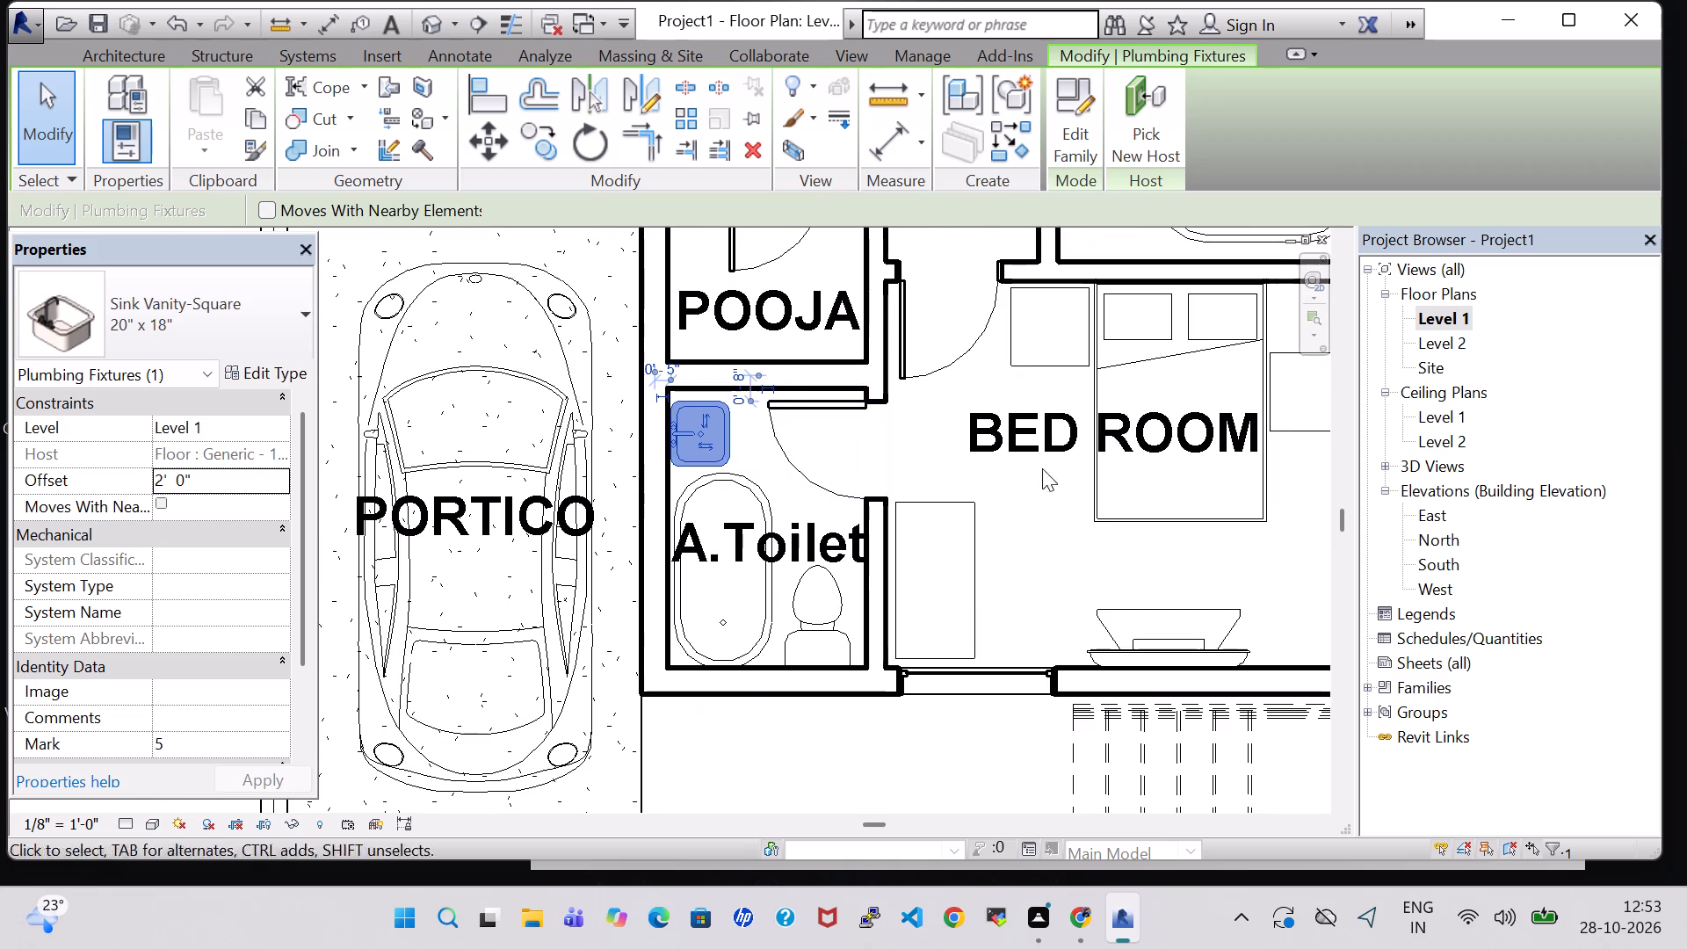
{"action": "left_click", "coordinate": [1036, 555]}
{"action": "scroll", "coordinate": [915, 764], "scroll_direction": "down", "scroll_amount": 1}
{"action": "left_click", "coordinate": [913, 757]}
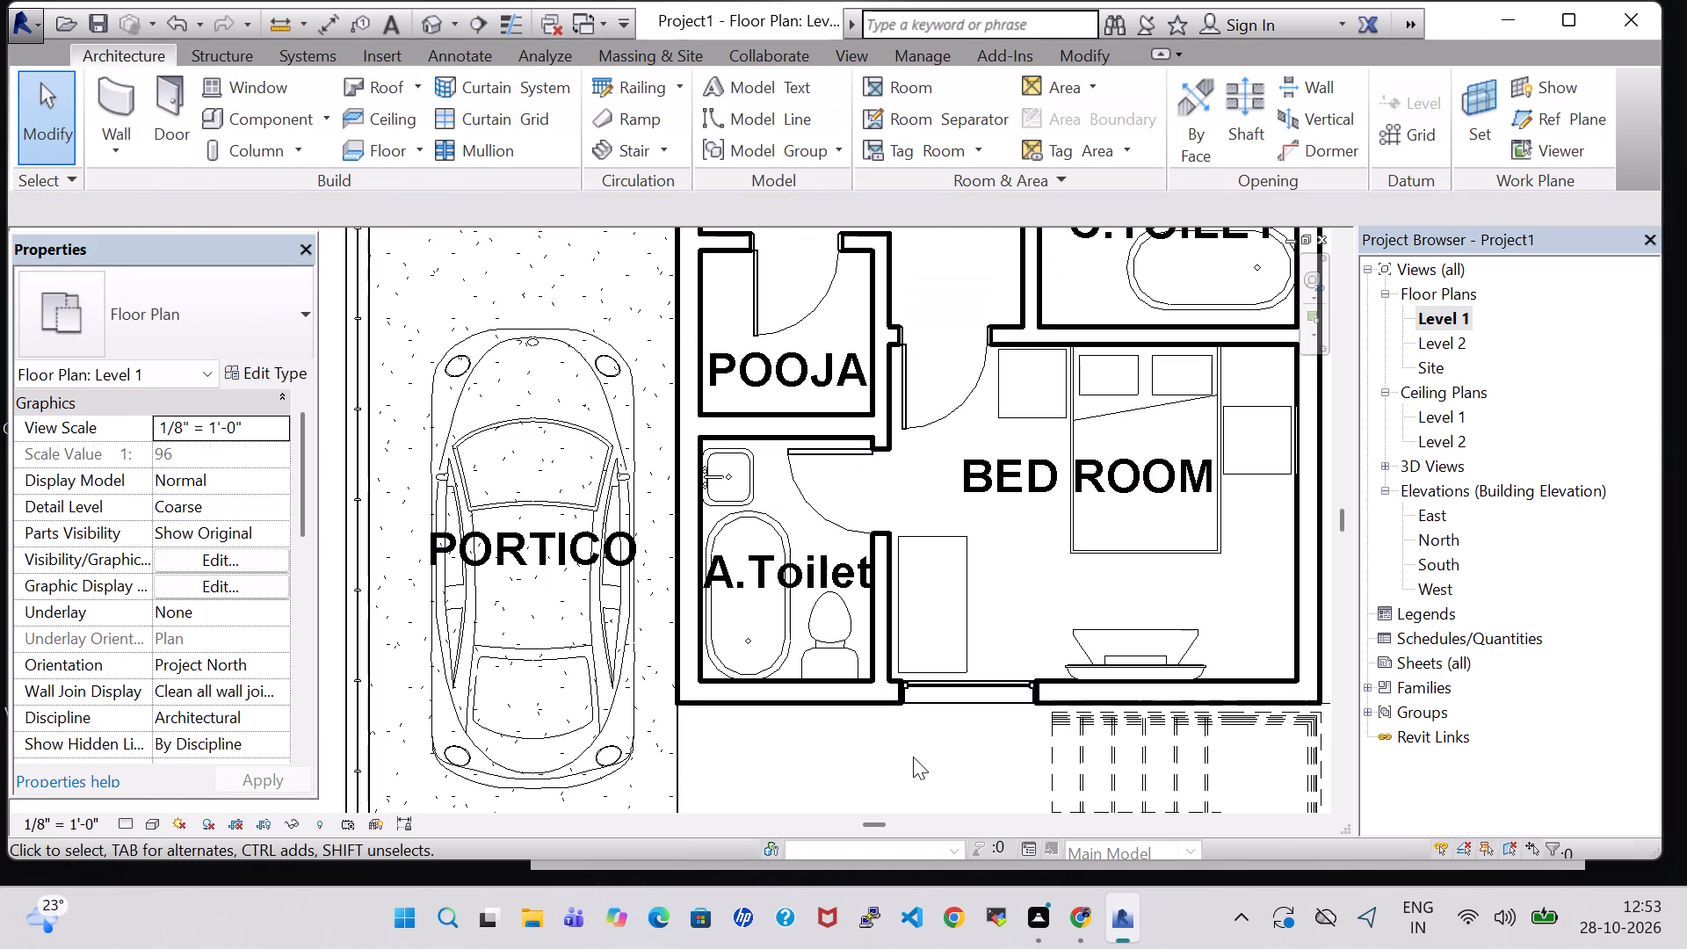
Place another 20" x 18" vanity sink in C.TOILET beside the tub, faucet against the BED ROOM wall, about 0' 7" from the door-side wall.
{"action": "middle_click_drag", "start_coordinate": [925, 547], "coordinate": [790, 614]}
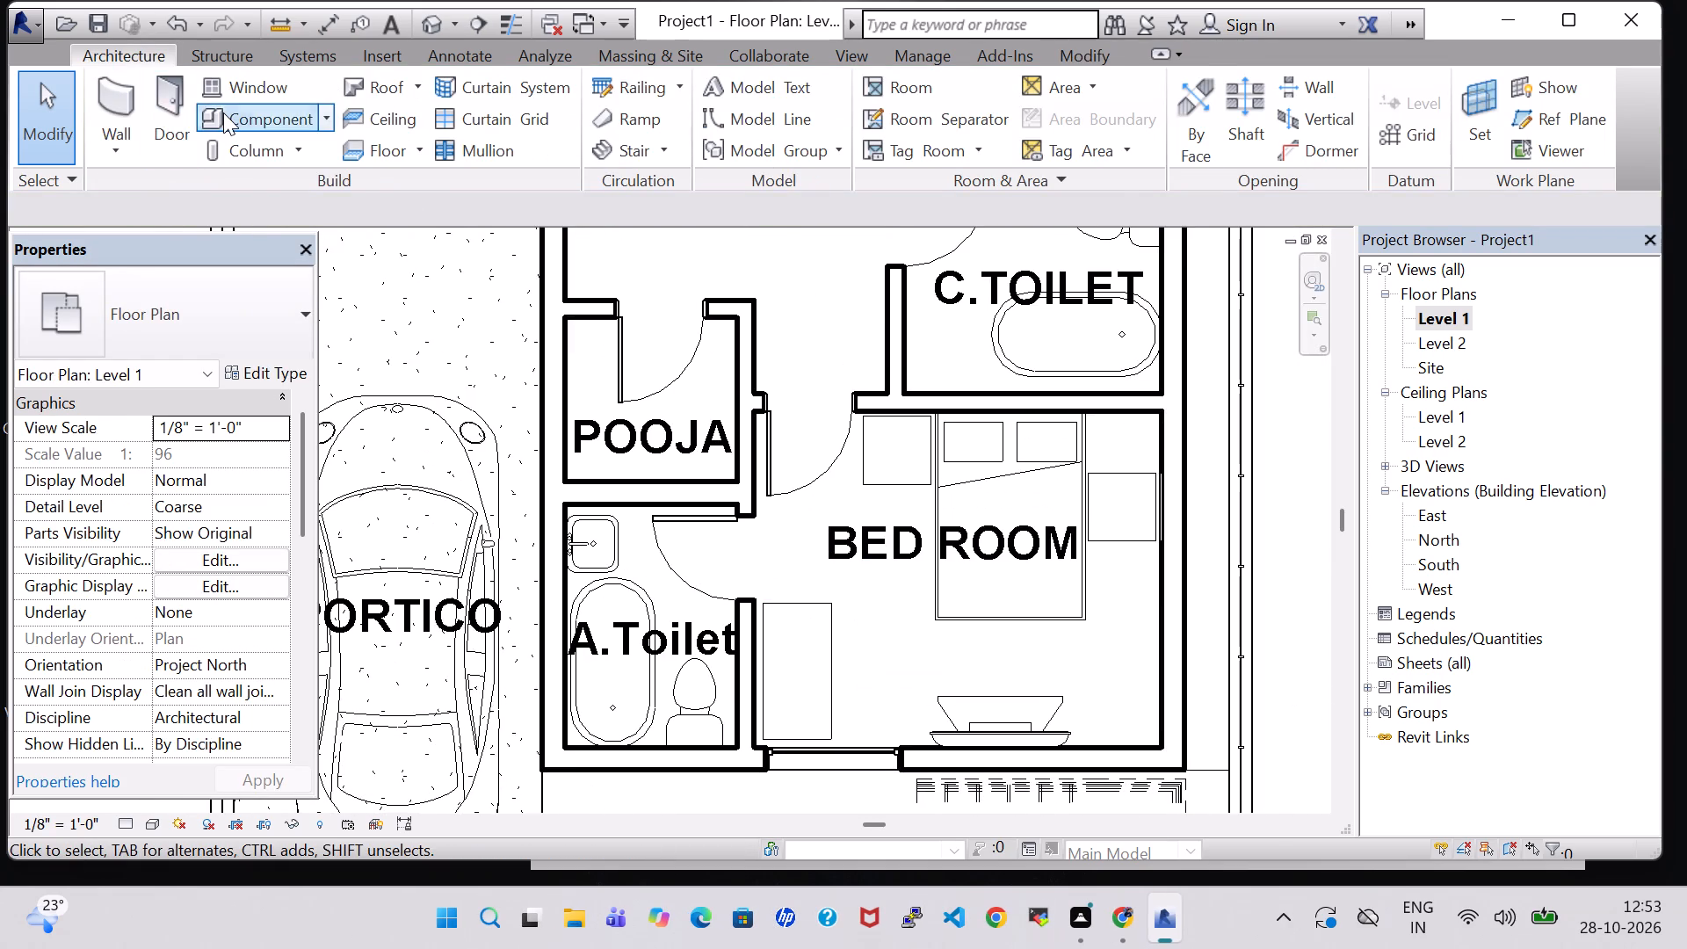
{"action": "left_click", "coordinate": [223, 112]}
{"action": "middle_click_drag", "start_coordinate": [901, 417], "coordinate": [715, 628]}
{"action": "scroll", "coordinate": [839, 437], "scroll_direction": "up", "scroll_amount": 3}
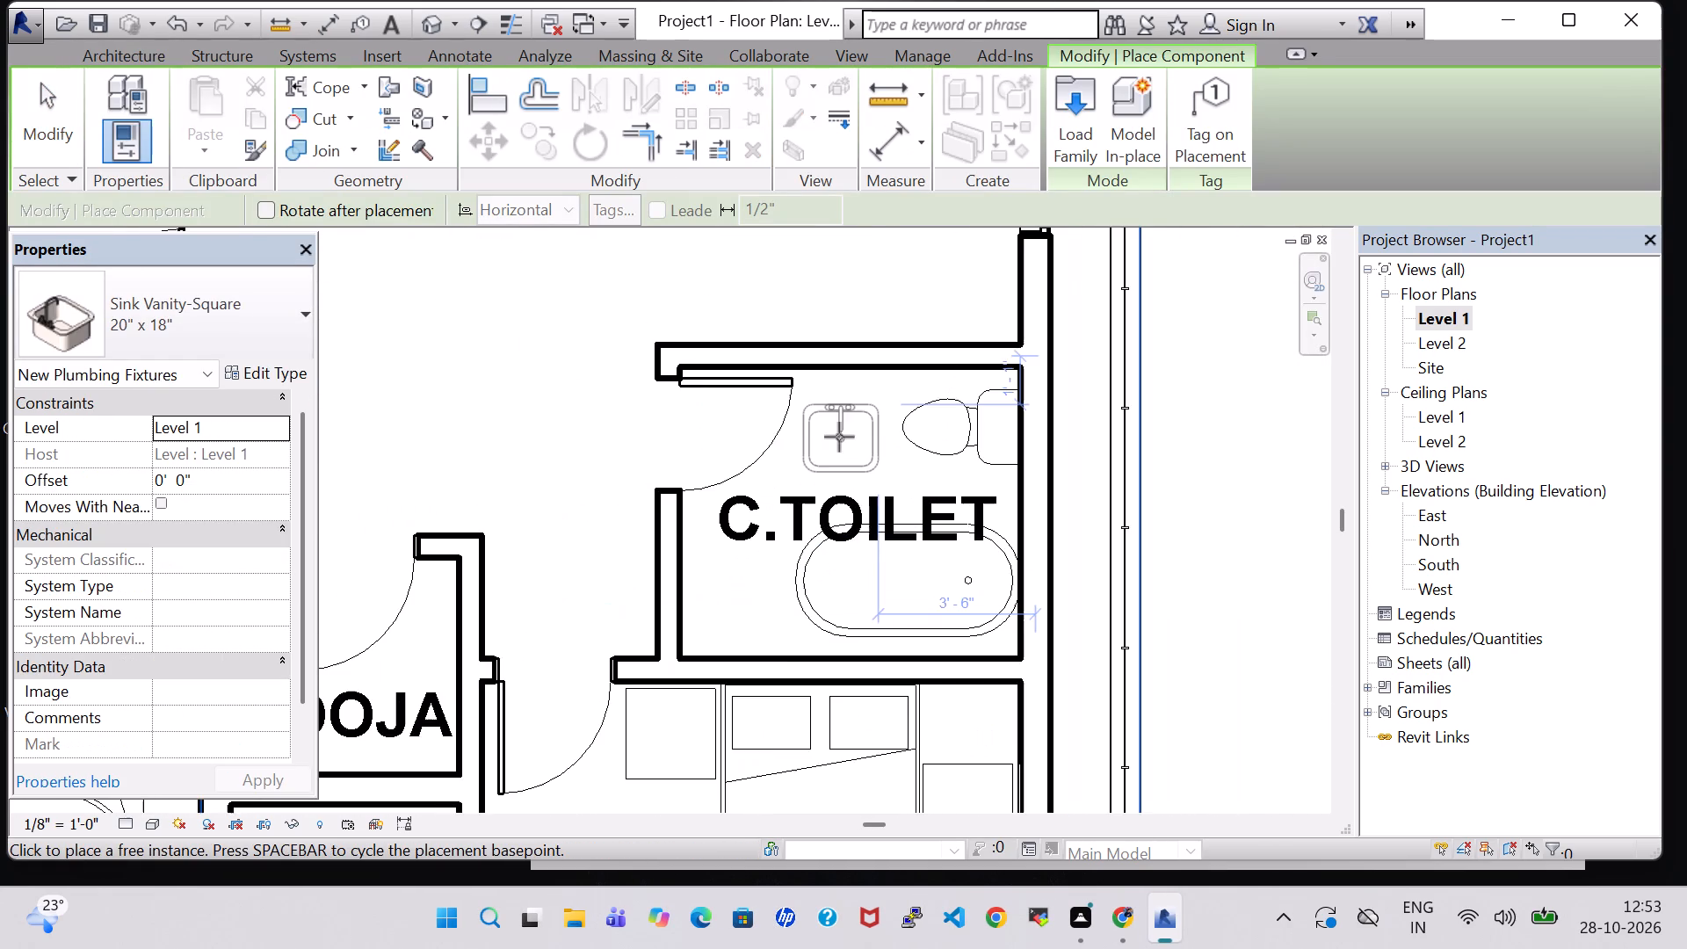
{"action": "key", "text": "space"}
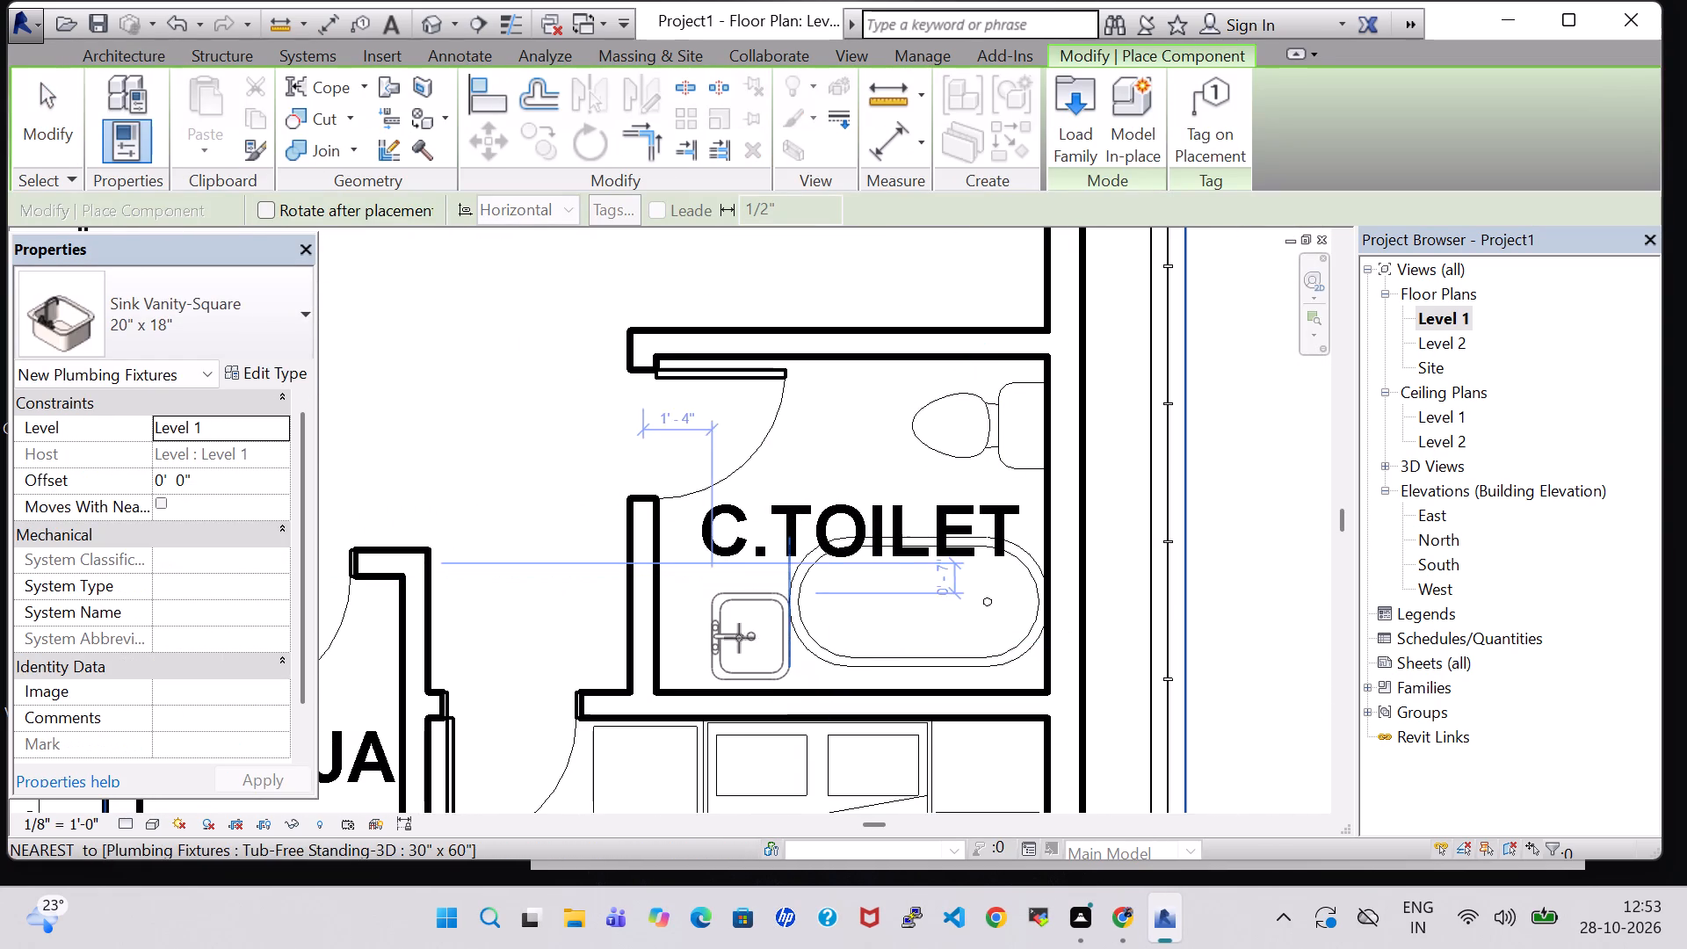
{"action": "key", "text": "space"}
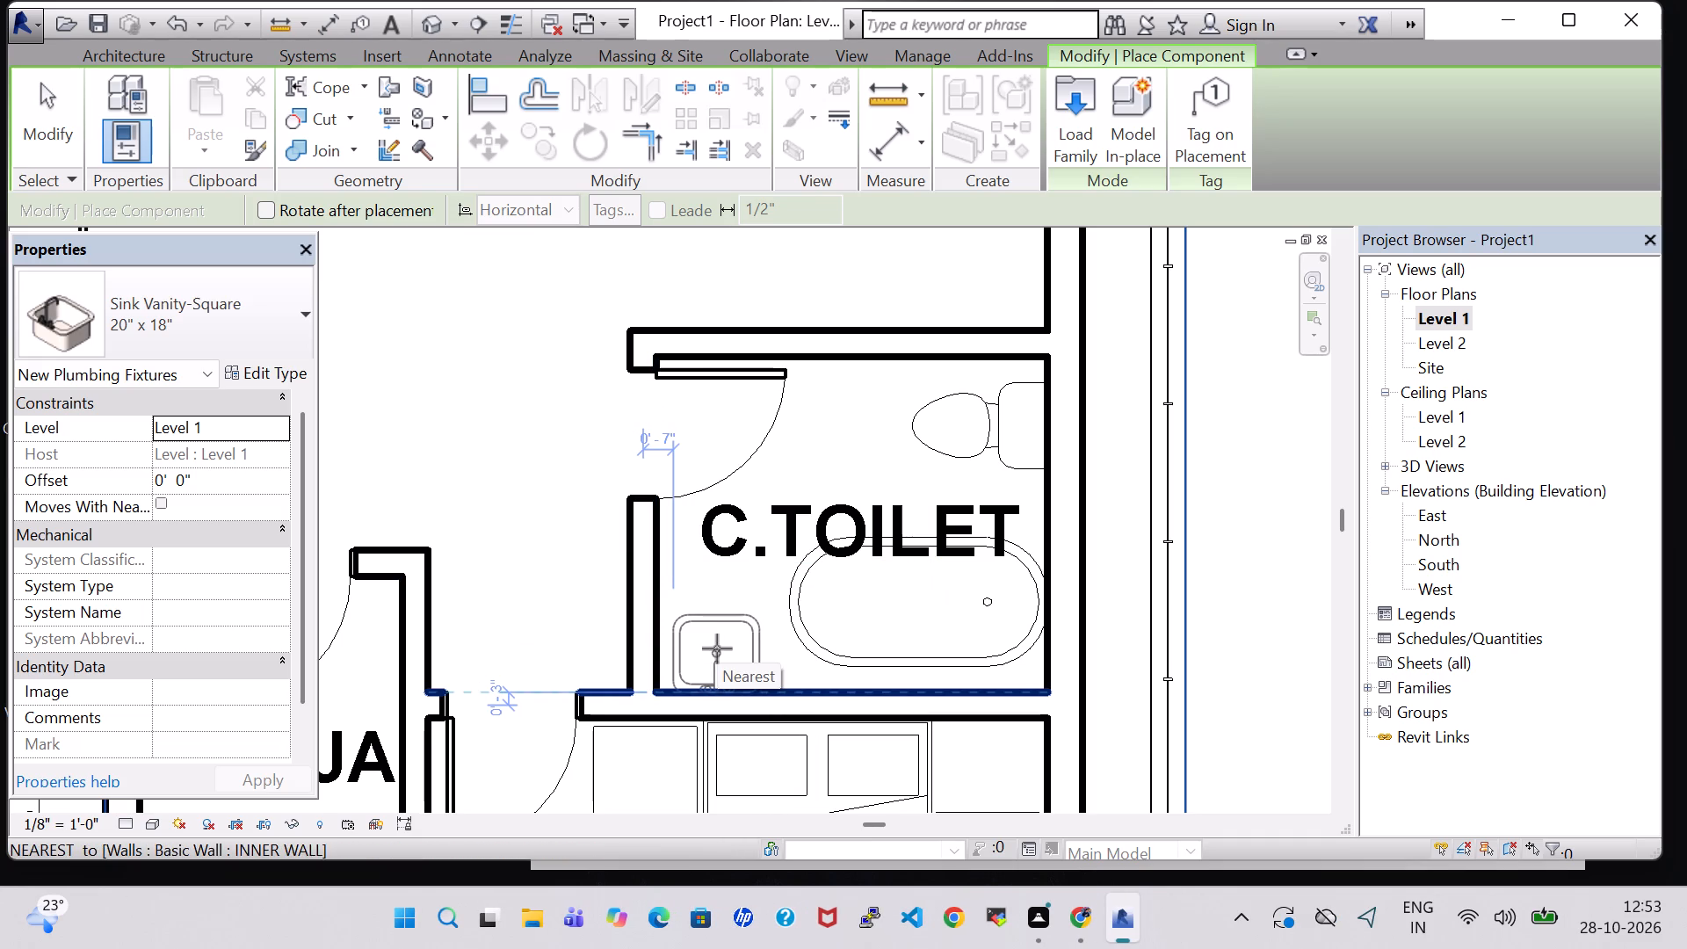
{"action": "left_click", "coordinate": [717, 648]}
{"action": "key", "text": "Escape"}
{"action": "key", "text": "Escape"}
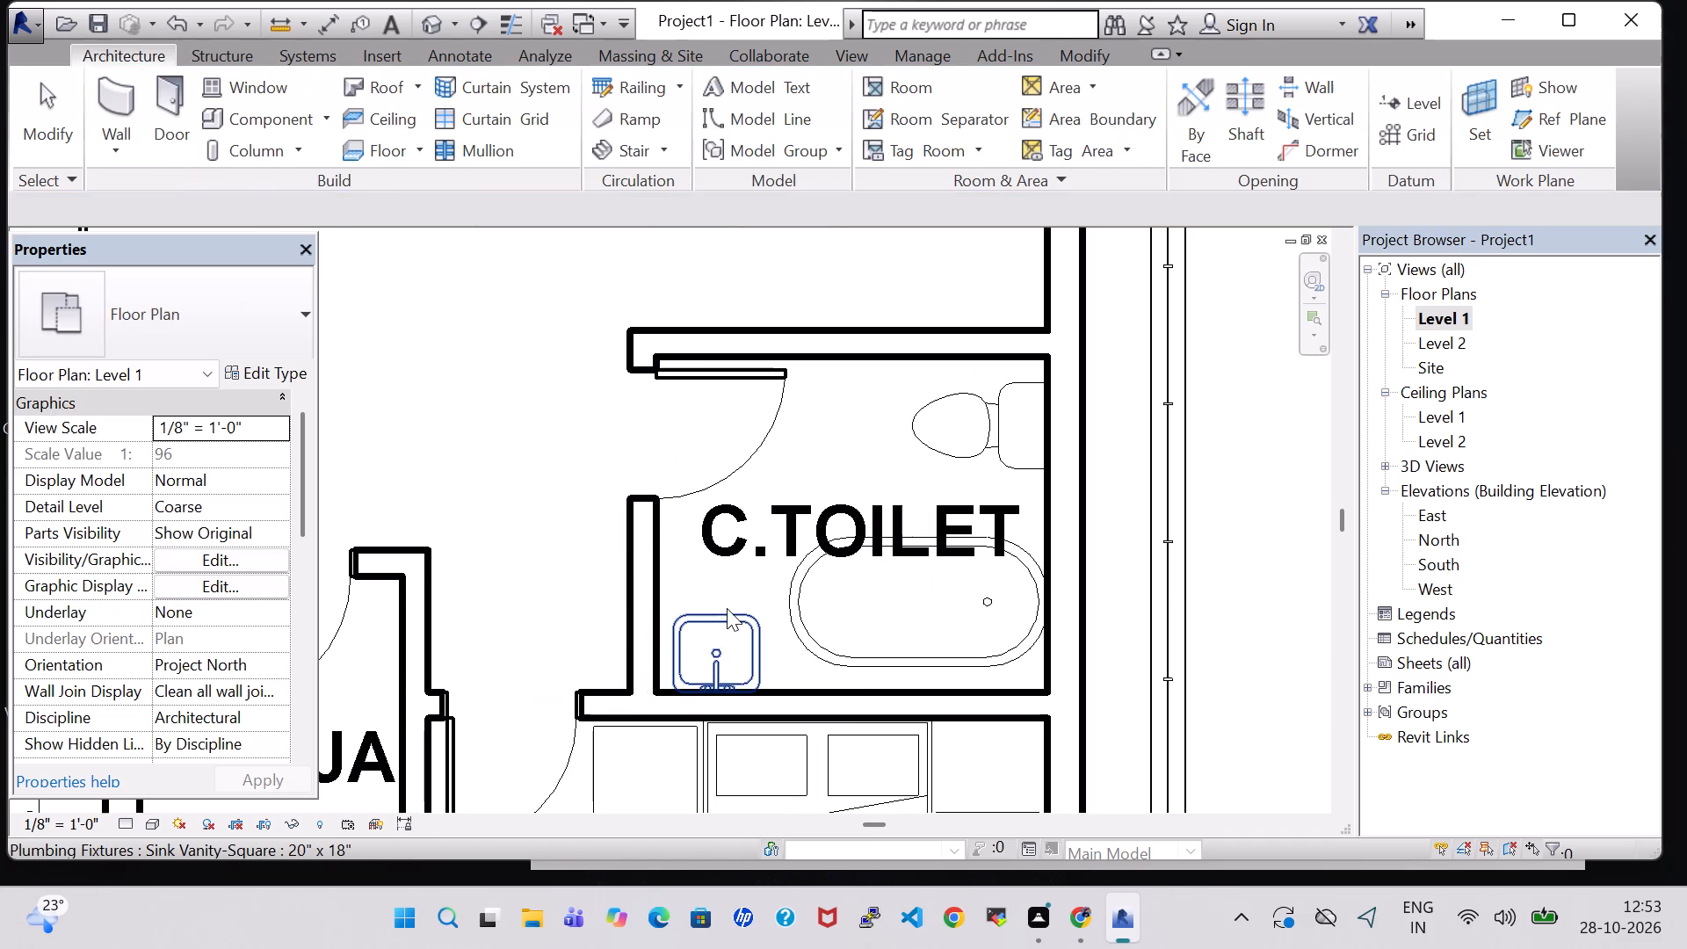
Set the C.TOILET sink's offset from Level 1 to 2' 0".
{"action": "left_click", "coordinate": [727, 615]}
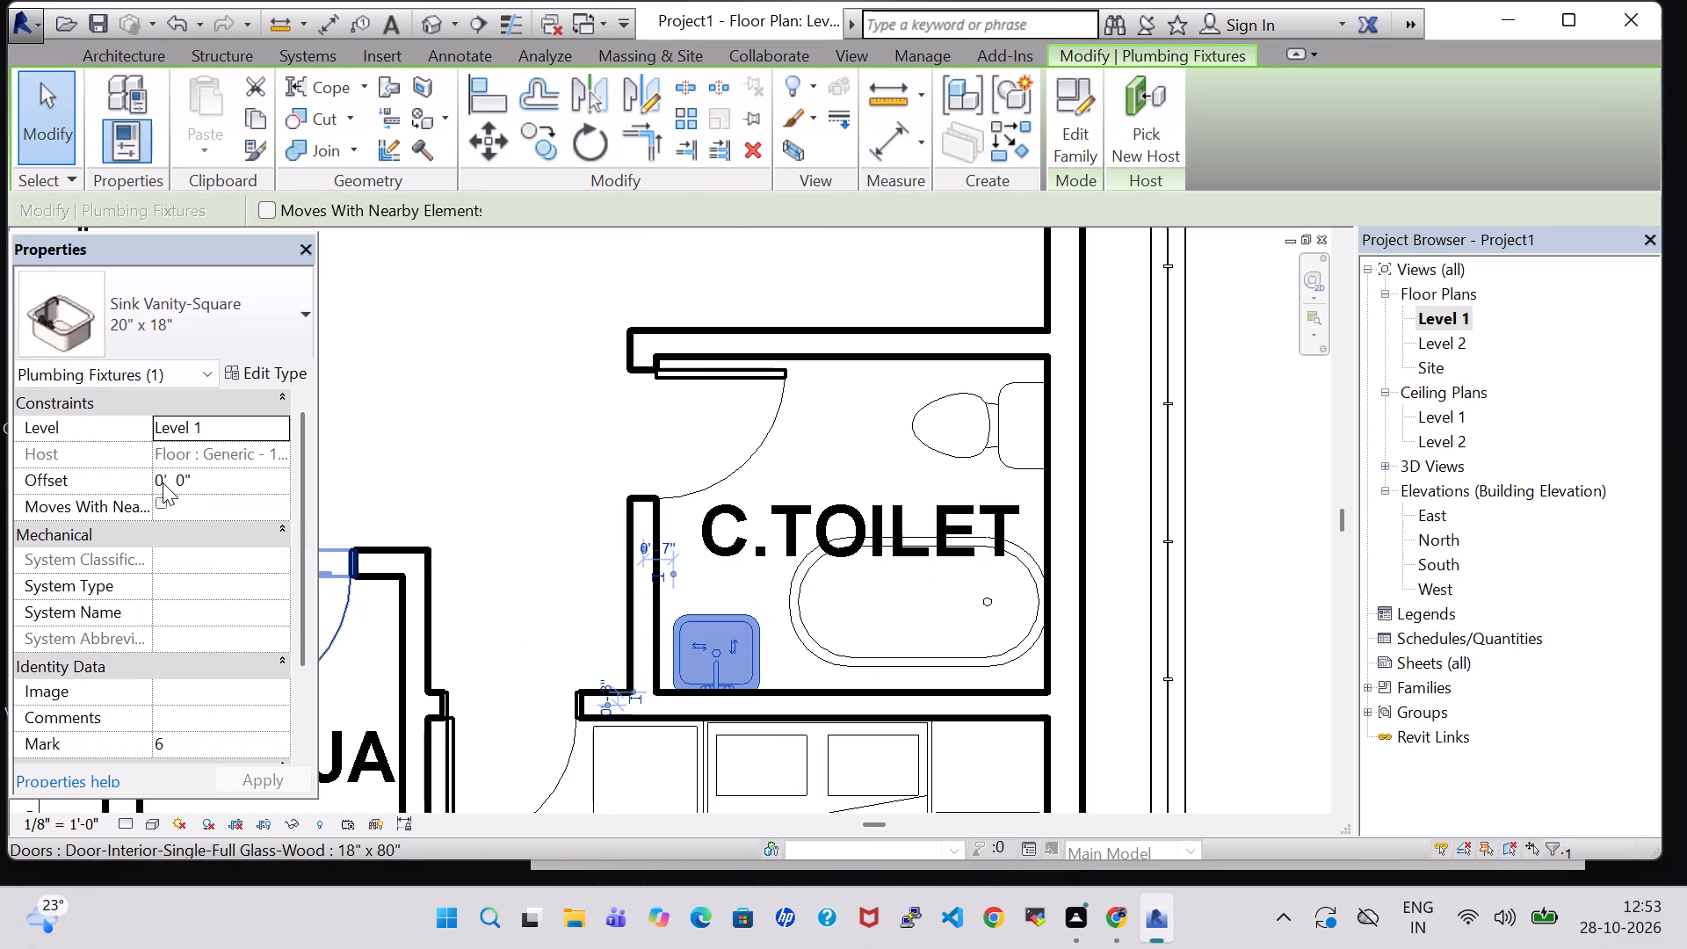
{"action": "left_click", "coordinate": [163, 482]}
{"action": "key", "text": "Right"}
{"action": "key", "text": "BackSpace"}
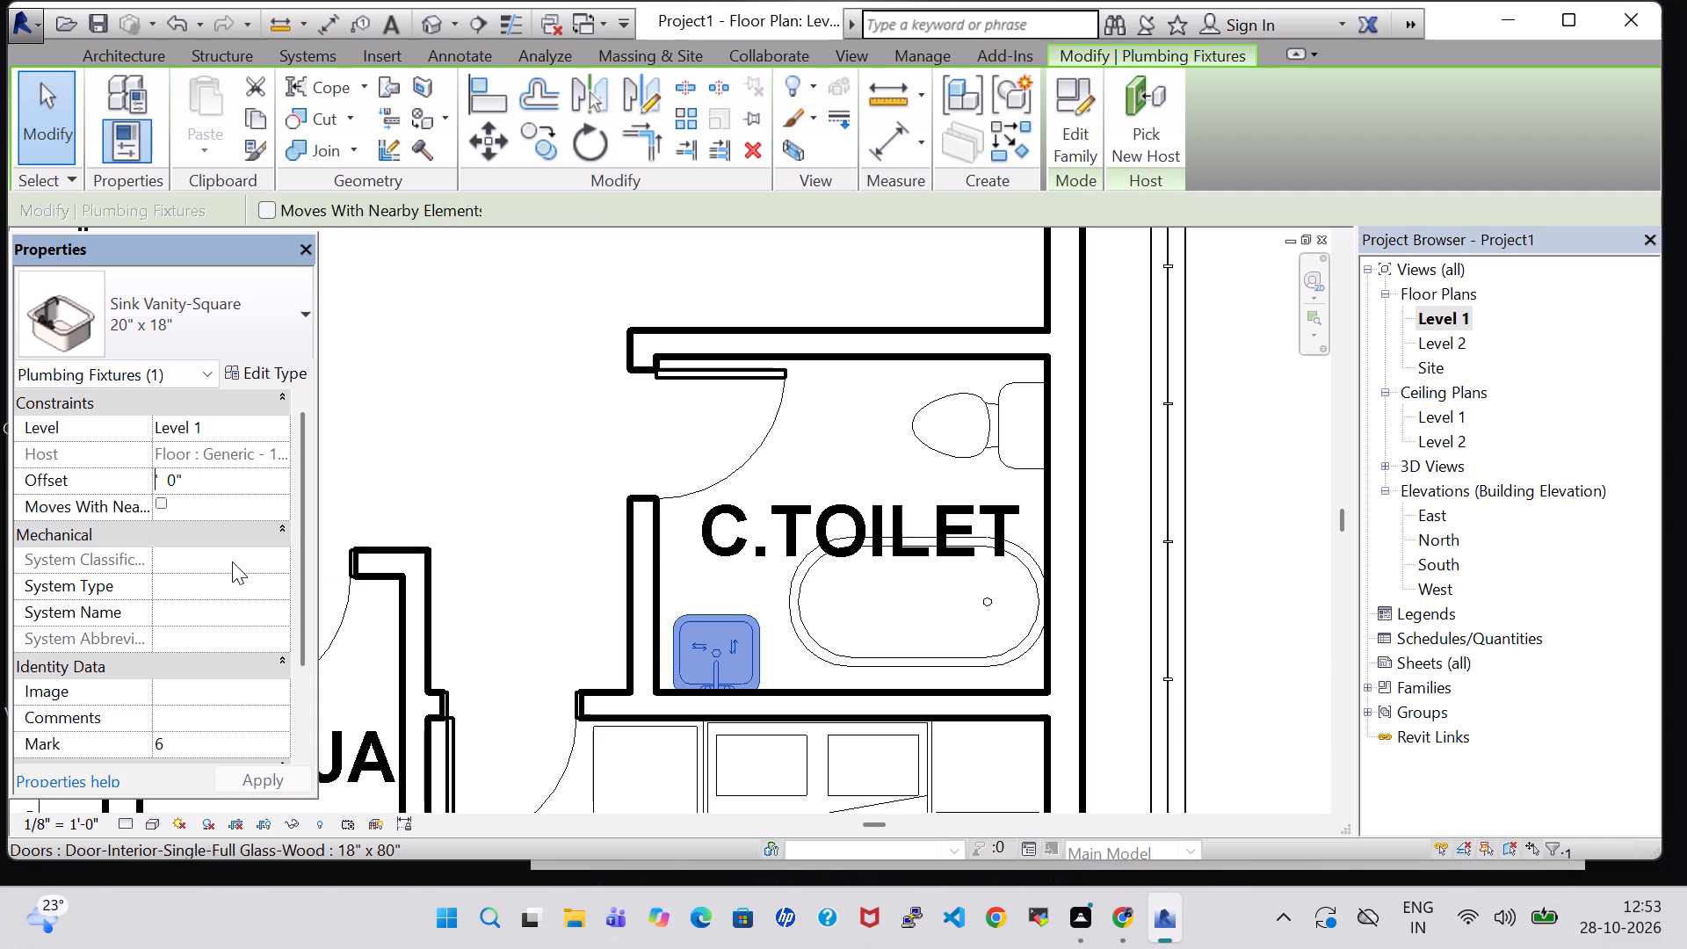
{"action": "key", "text": "2"}
{"action": "key", "text": "Return"}
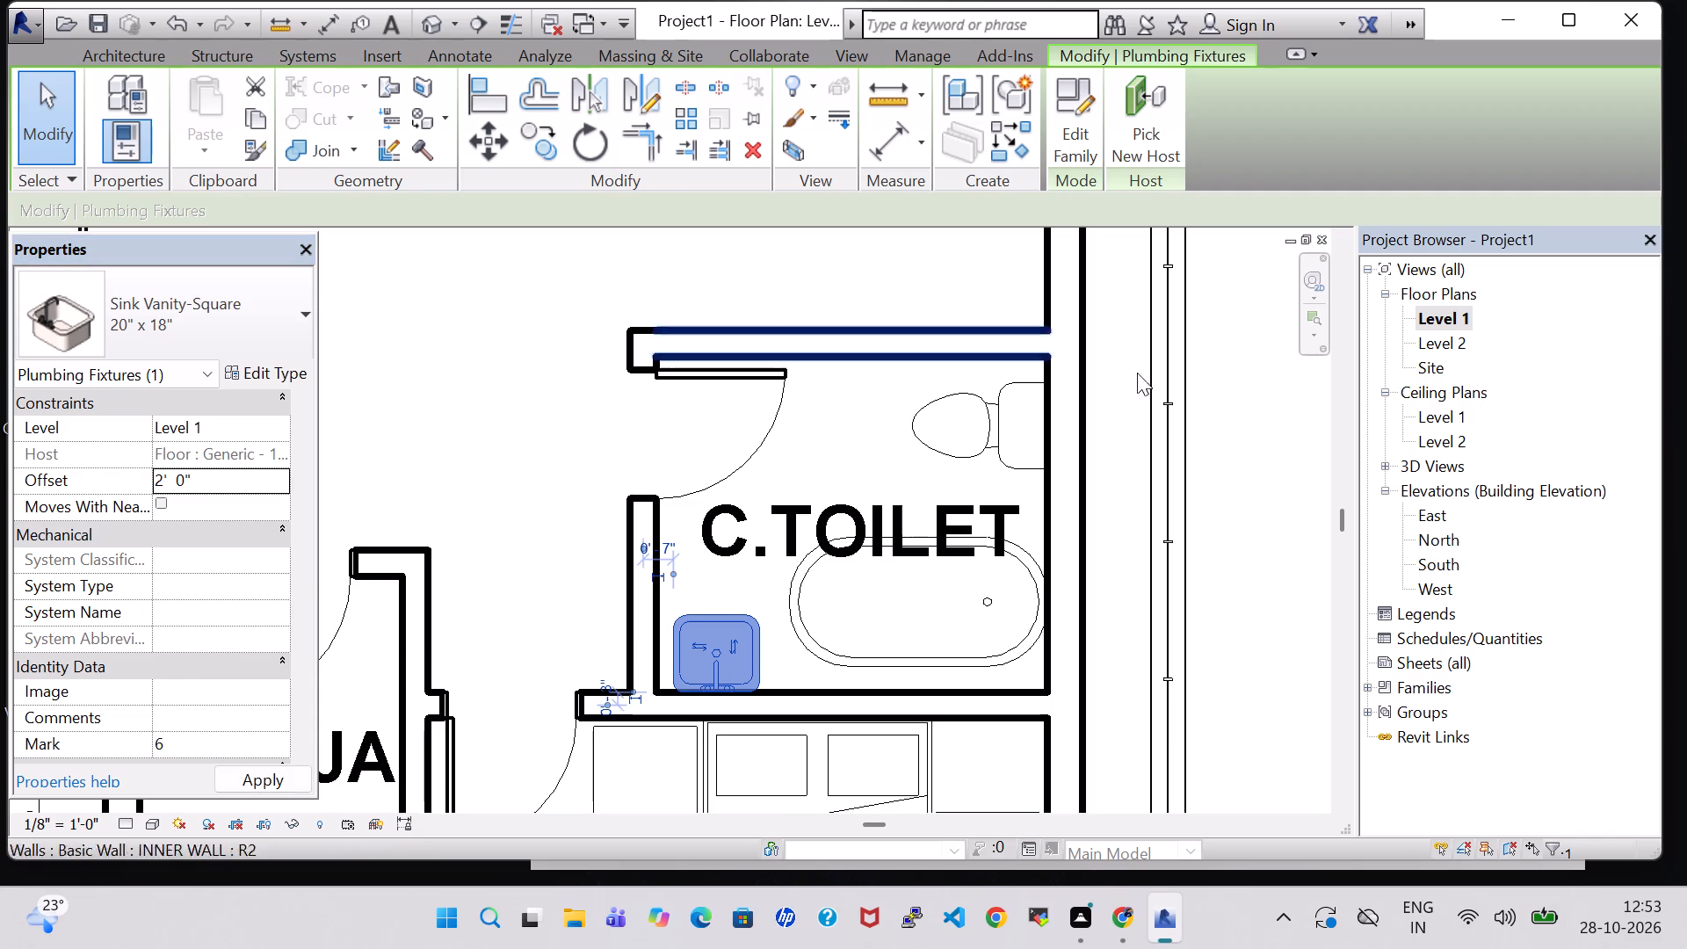
{"action": "left_click", "coordinate": [1243, 398]}
Examine the toilet rooms' new sinks, tubs and toilets in the 3D view, from above and from the front.
{"action": "left_click", "coordinate": [428, 29]}
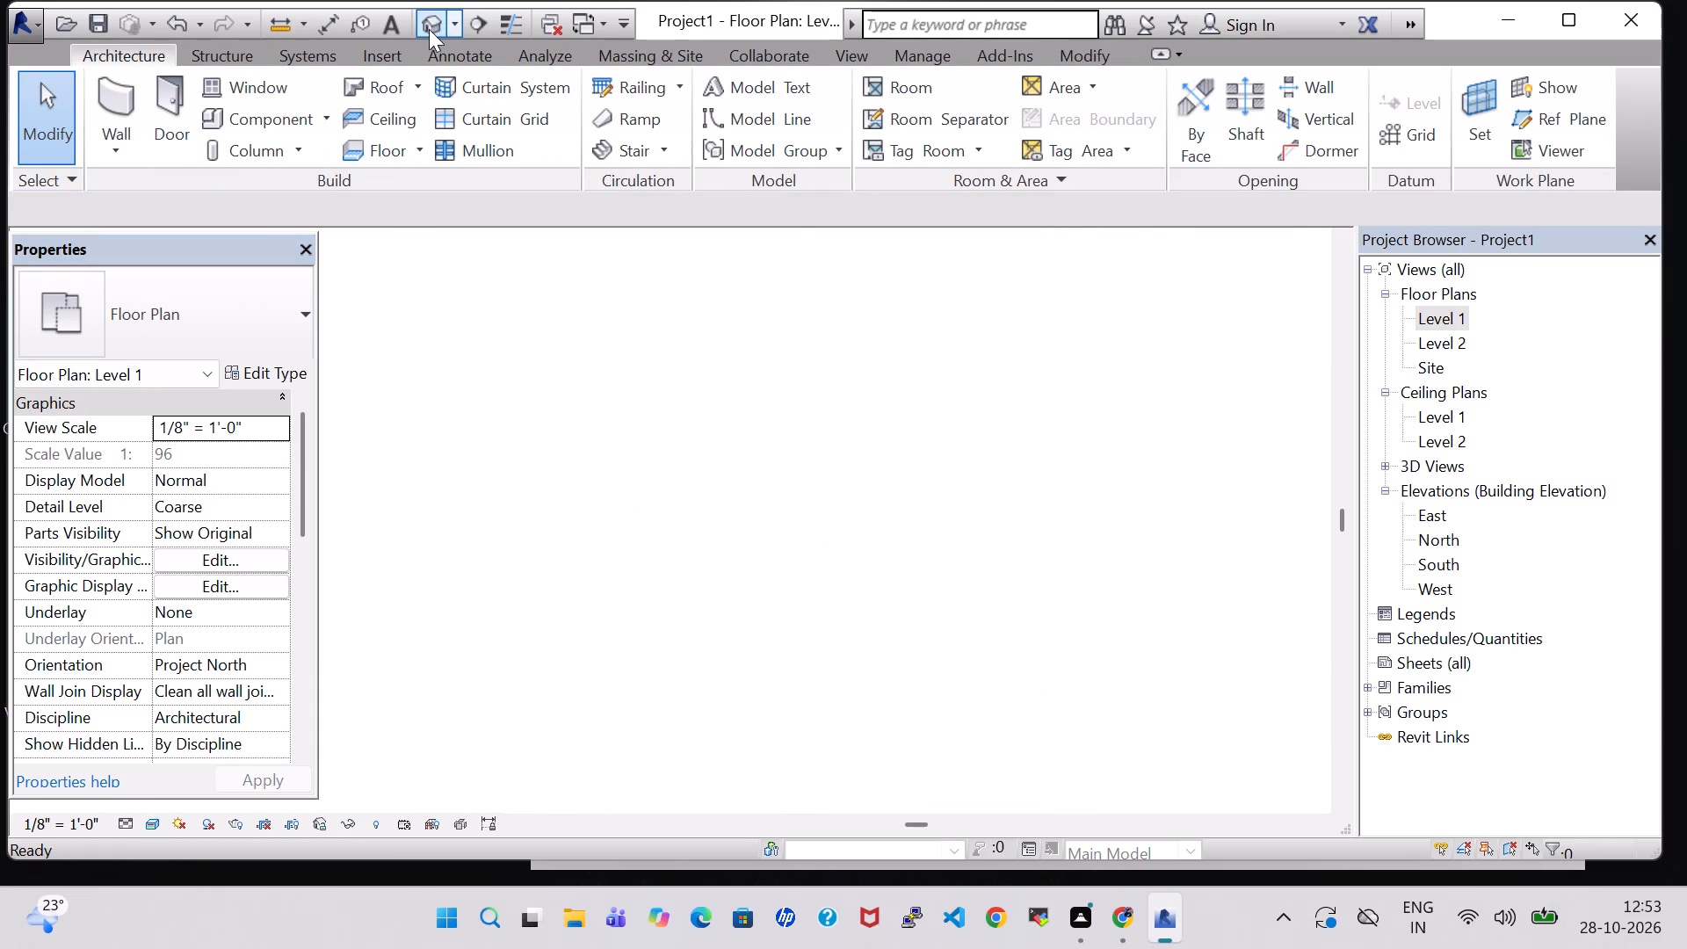
{"action": "middle_click_drag", "start_coordinate": [1032, 424], "coordinate": [1031, 603], "text": "shift"}
{"action": "scroll", "coordinate": [1032, 573], "scroll_direction": "down", "scroll_amount": 1, "text": "shift"}
{"action": "middle_click_drag", "start_coordinate": [1031, 556], "coordinate": [1029, 402]}
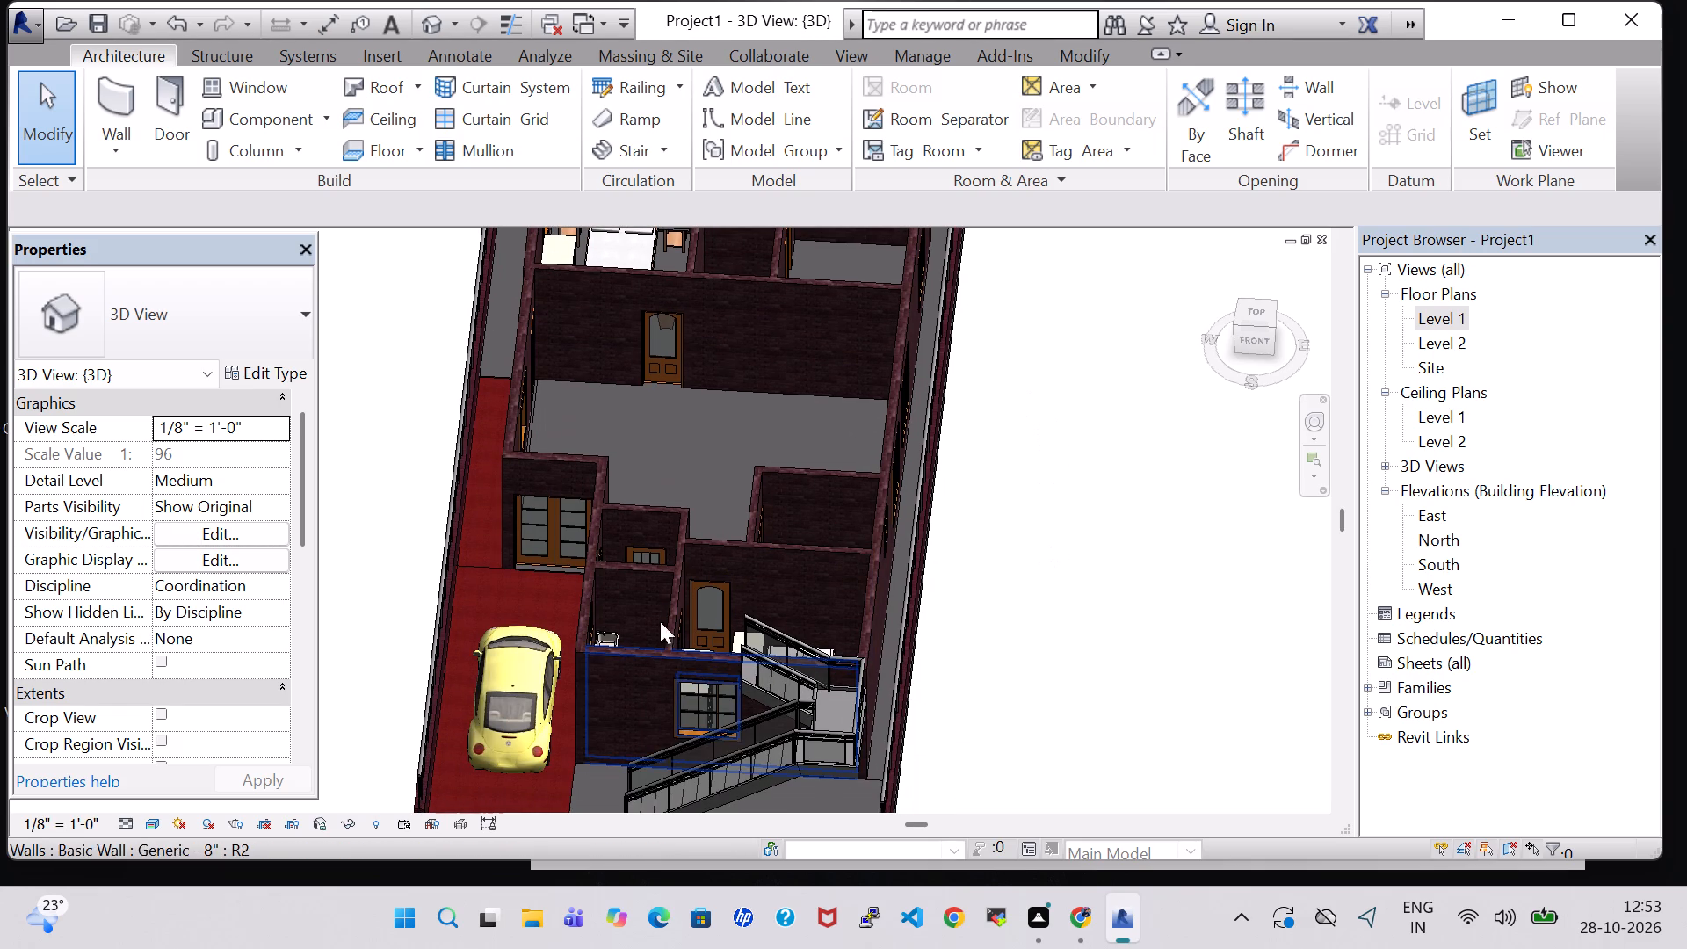
{"action": "middle_click_drag", "start_coordinate": [1010, 436], "coordinate": [1004, 591], "text": "shift"}
{"action": "middle_click_drag", "start_coordinate": [1004, 593], "coordinate": [1017, 351]}
{"action": "middle_click_drag", "start_coordinate": [1032, 261], "coordinate": [1032, 446]}
{"action": "middle_click", "coordinate": [1032, 446], "text": "shift"}
{"action": "scroll", "coordinate": [633, 634], "scroll_direction": "up", "scroll_amount": 10}
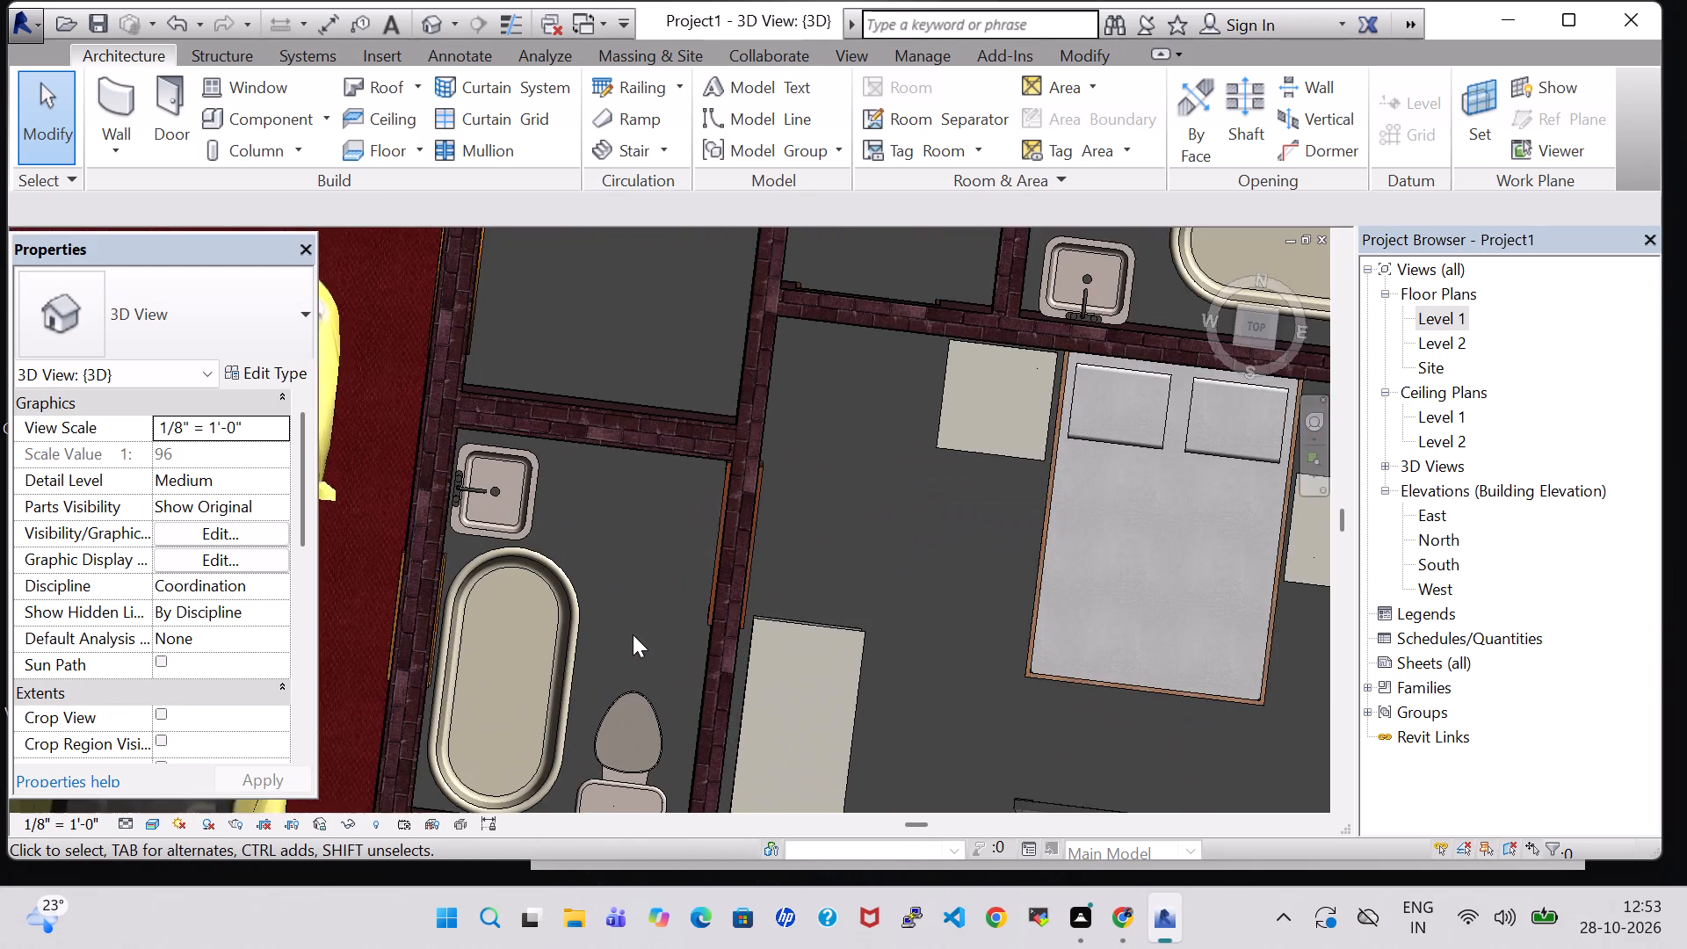
{"action": "middle_click_drag", "start_coordinate": [624, 525], "coordinate": [472, 713]}
{"action": "middle_click_drag", "start_coordinate": [693, 685], "coordinate": [503, 733]}
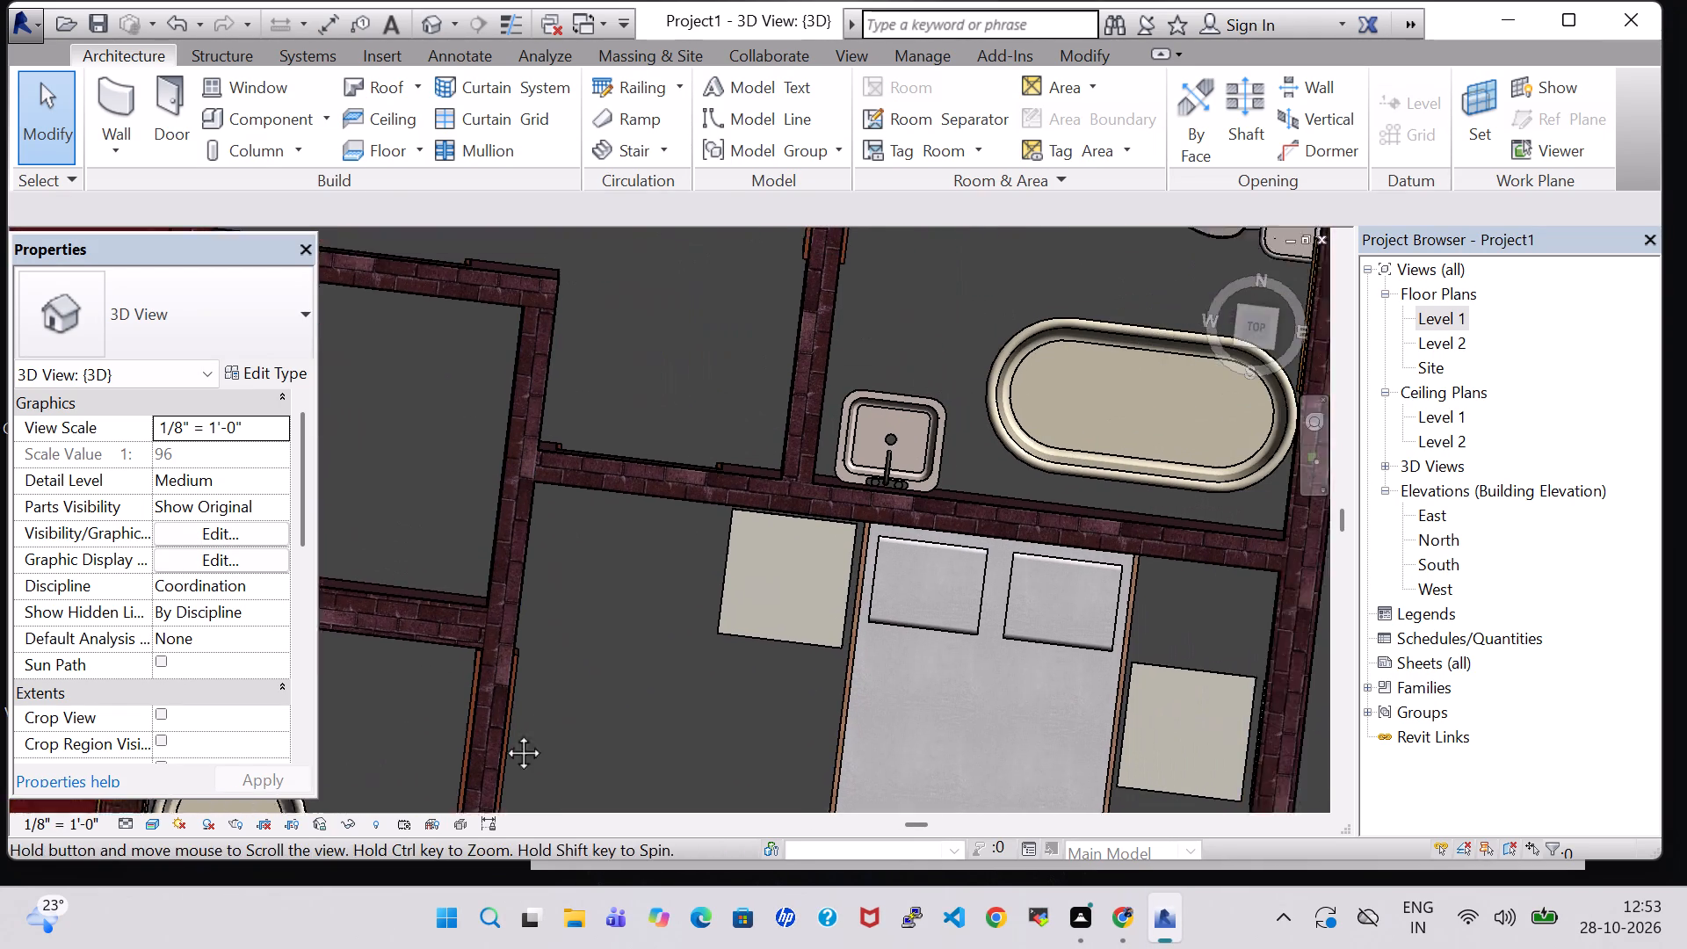
{"action": "middle_click_drag", "start_coordinate": [503, 733], "coordinate": [452, 750]}
{"action": "scroll", "coordinate": [730, 483], "scroll_direction": "down", "scroll_amount": 5}
{"action": "scroll", "coordinate": [1088, 624], "scroll_direction": "down", "scroll_amount": 1}
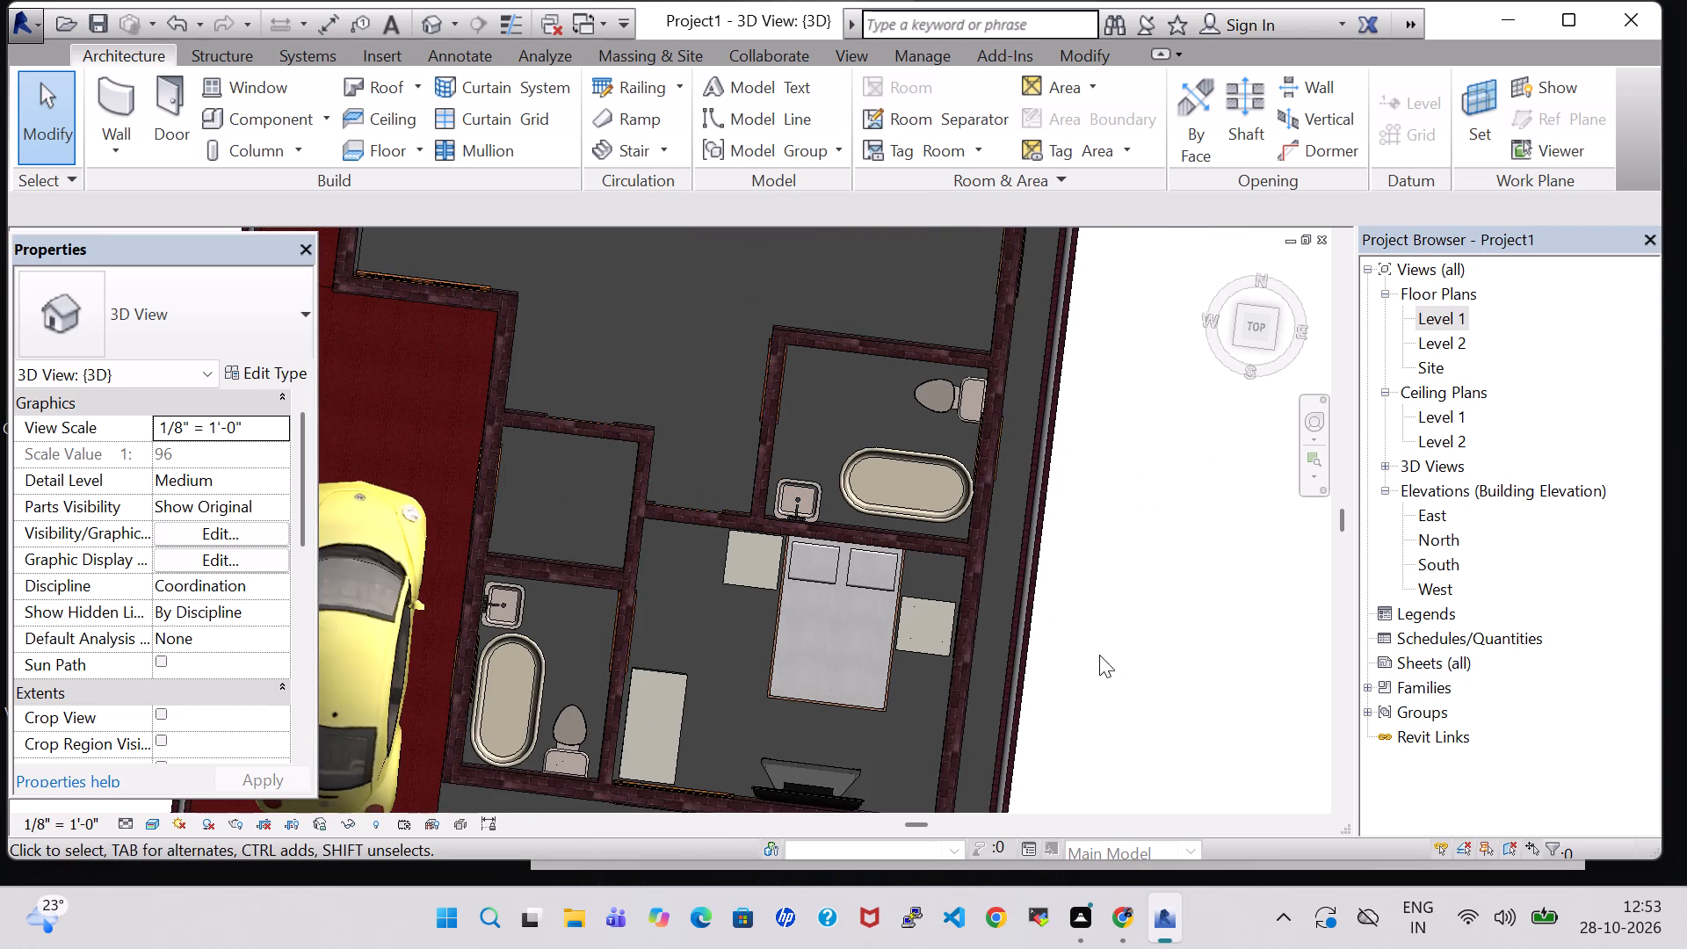
{"action": "middle_click_drag", "start_coordinate": [1099, 655], "coordinate": [1105, 489], "text": "shift"}
{"action": "middle_click_drag", "start_coordinate": [1110, 601], "coordinate": [1130, 421]}
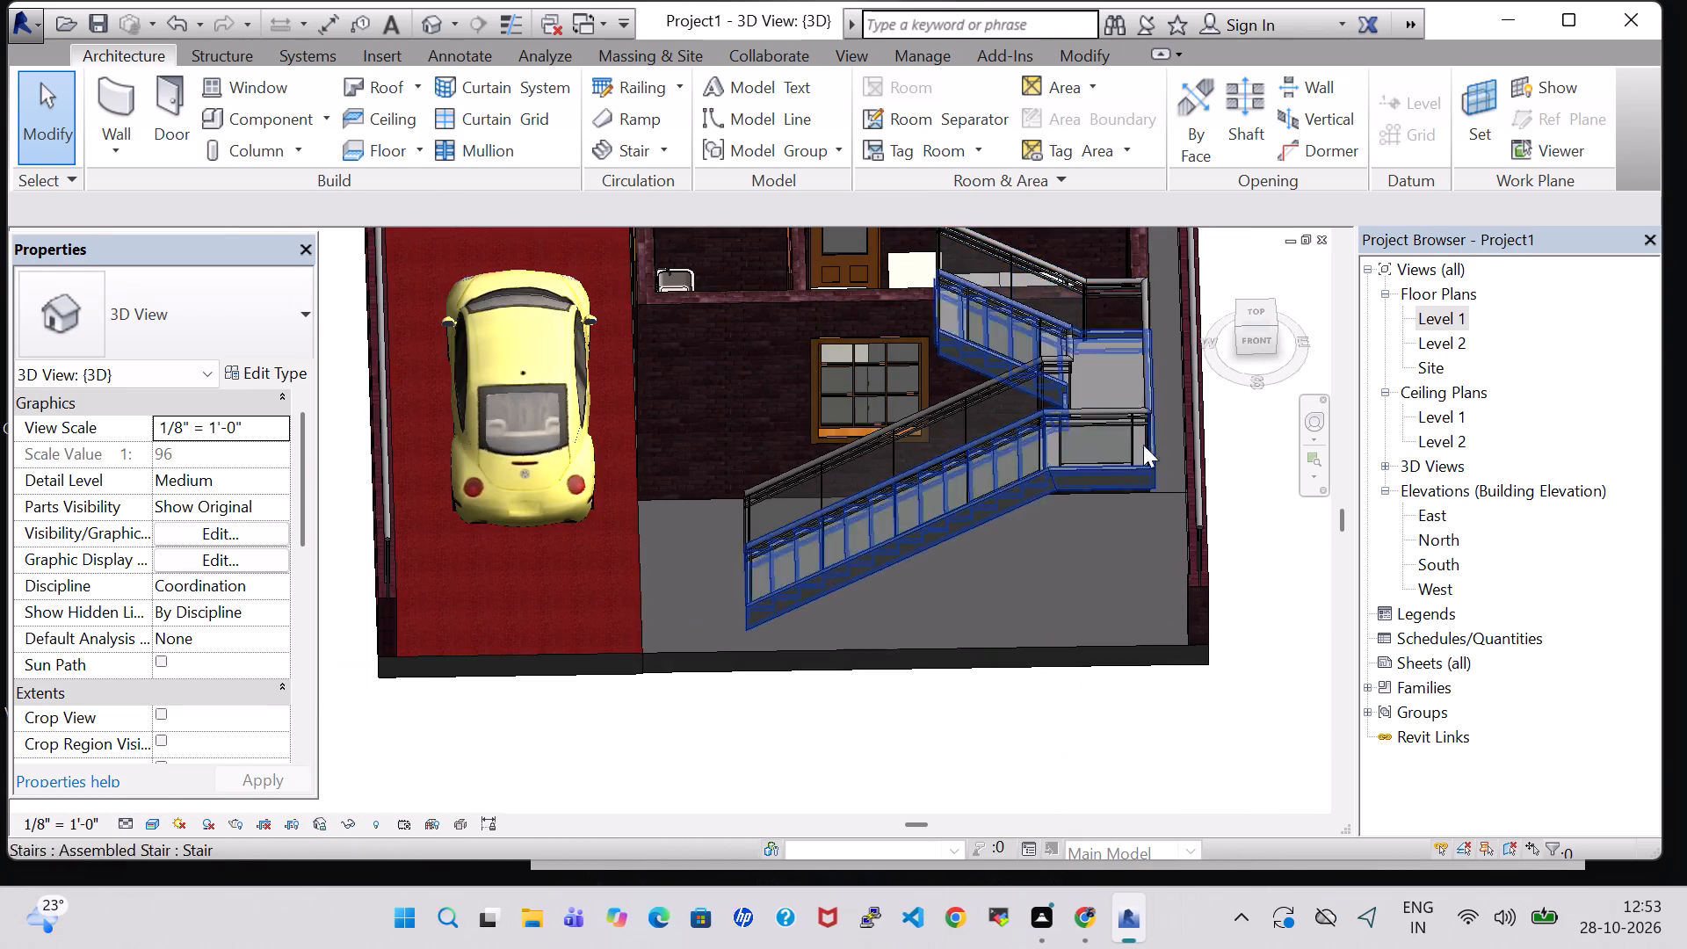
{"action": "scroll", "coordinate": [983, 595], "scroll_direction": "down", "scroll_amount": 5}
{"action": "middle_click_drag", "start_coordinate": [1135, 469], "coordinate": [1030, 574]}
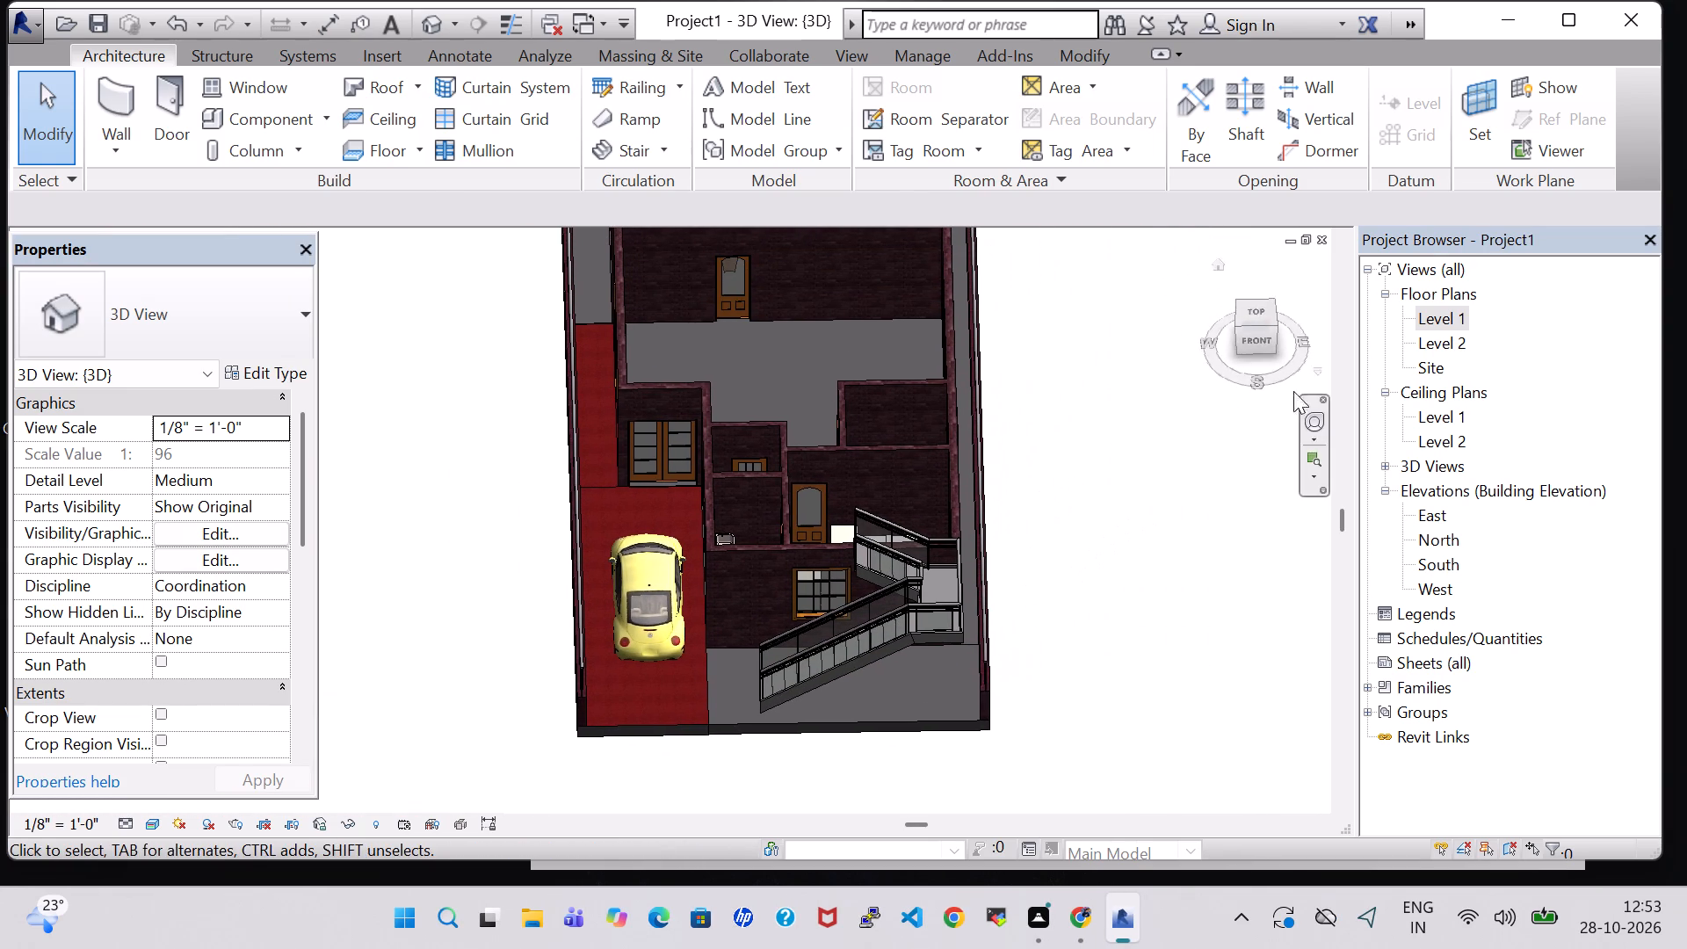
Reopen the Level 1 floor plan and look over the toilet rooms and the whole house layout.
{"action": "double_click", "coordinate": [1423, 315]}
{"action": "scroll", "coordinate": [1090, 454], "scroll_direction": "down", "scroll_amount": 3}
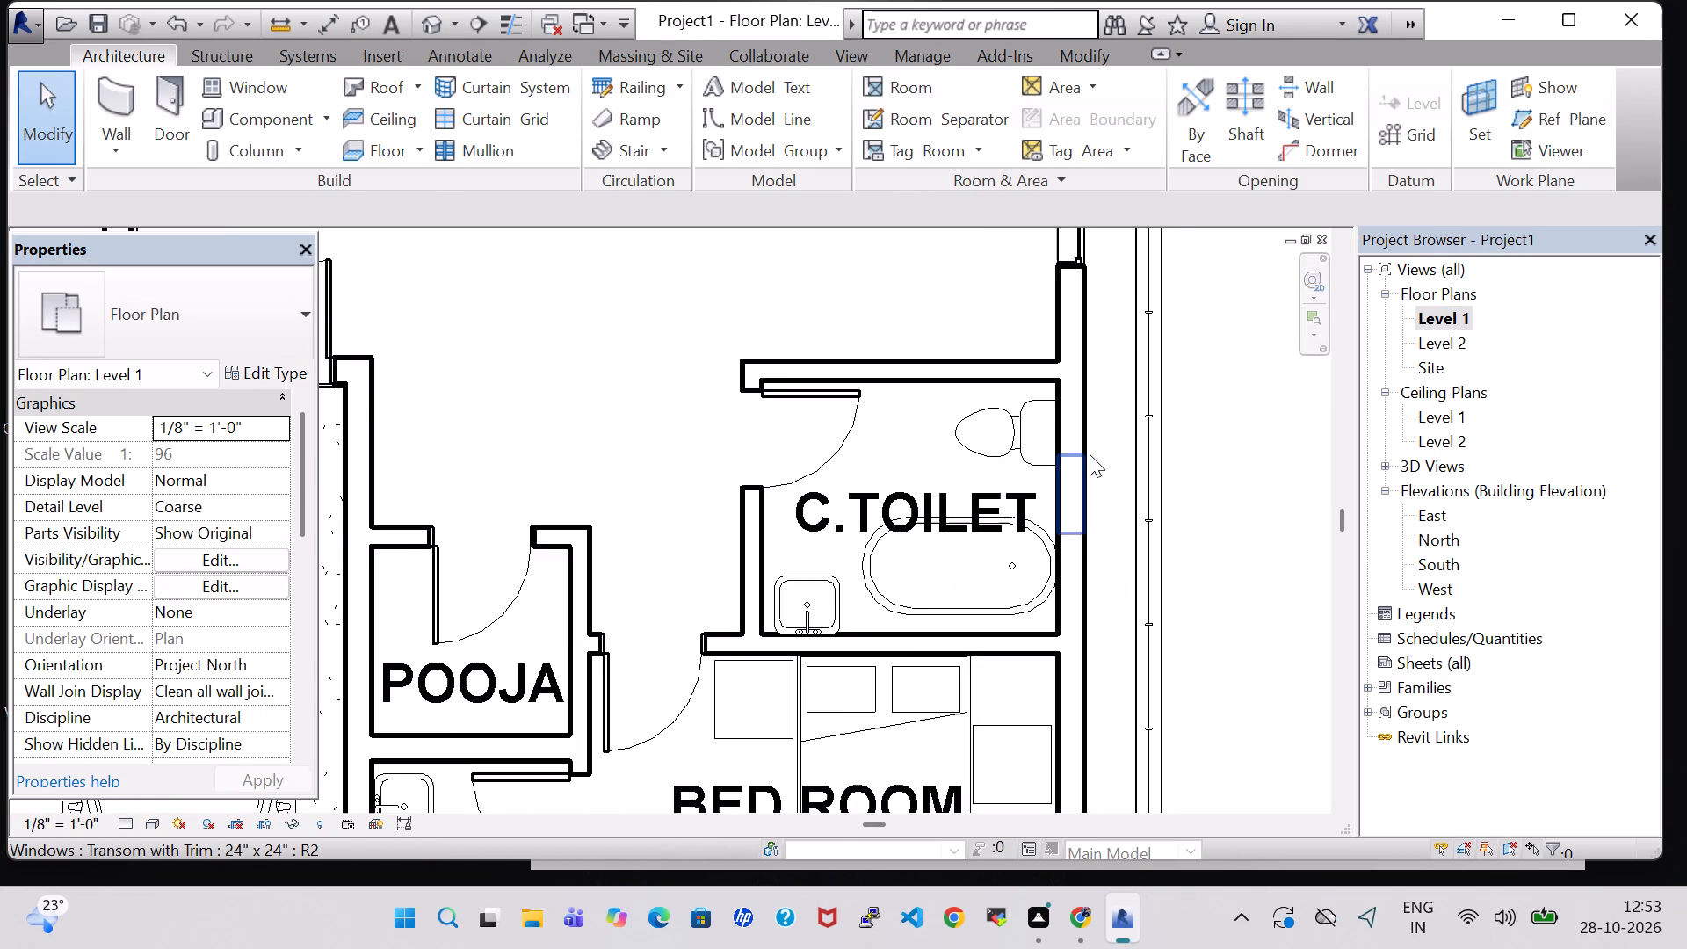
{"action": "scroll", "coordinate": [1090, 454], "scroll_direction": "down", "scroll_amount": 3}
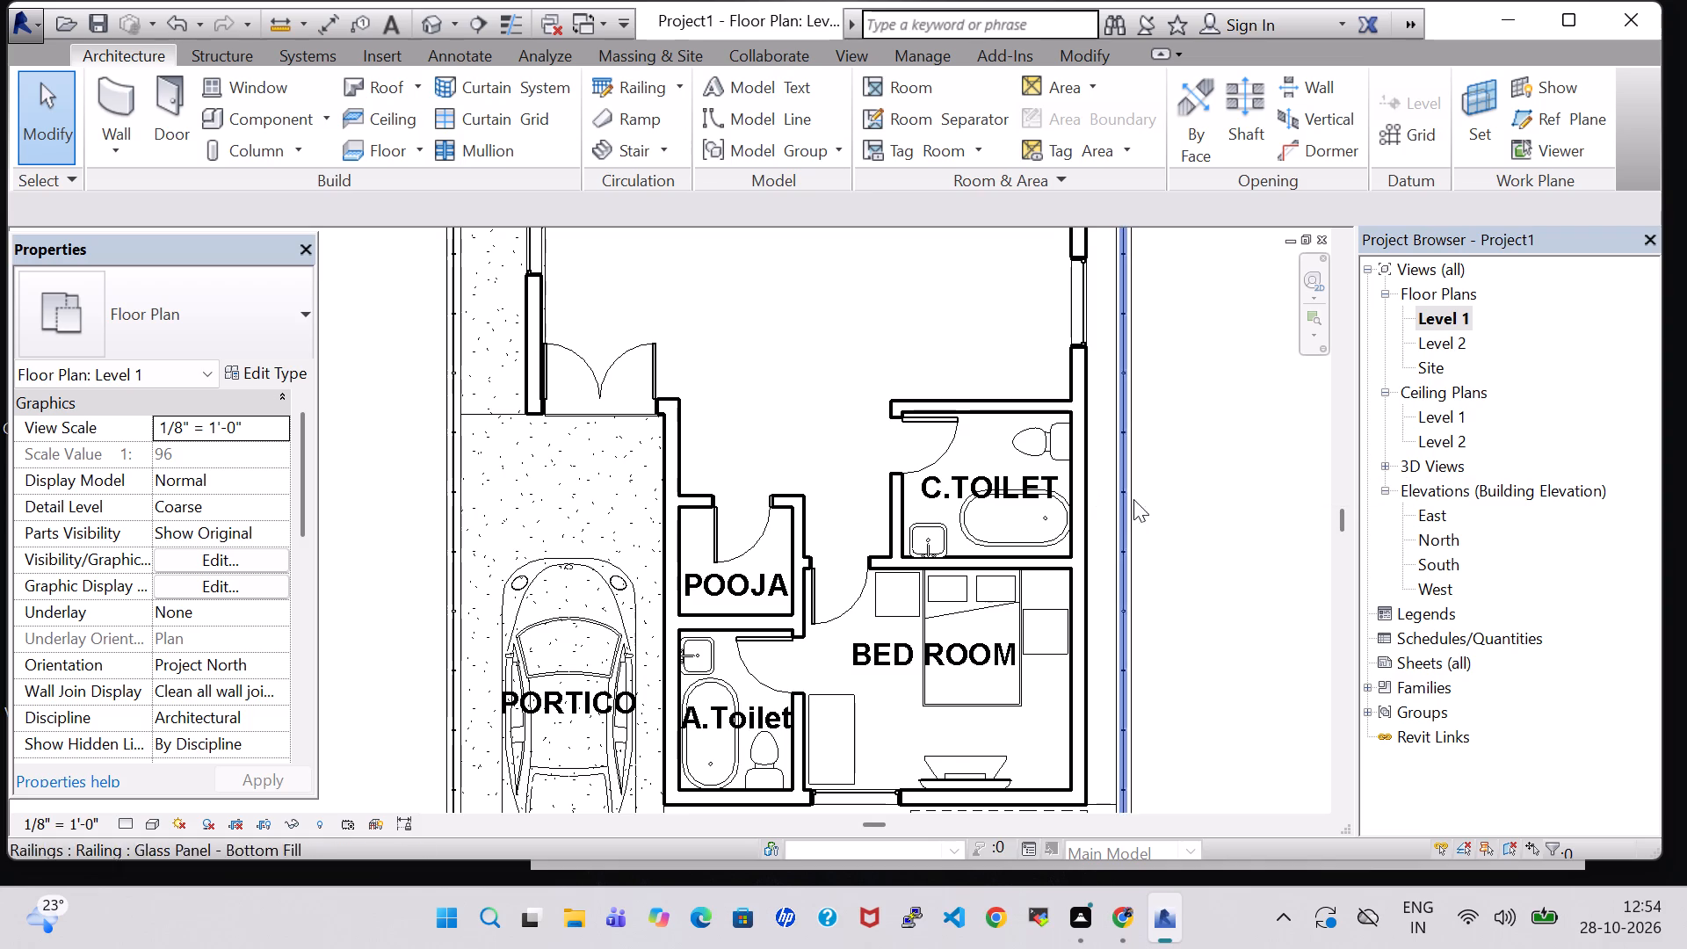
{"action": "middle_click_drag", "start_coordinate": [1169, 501], "coordinate": [1119, 501]}
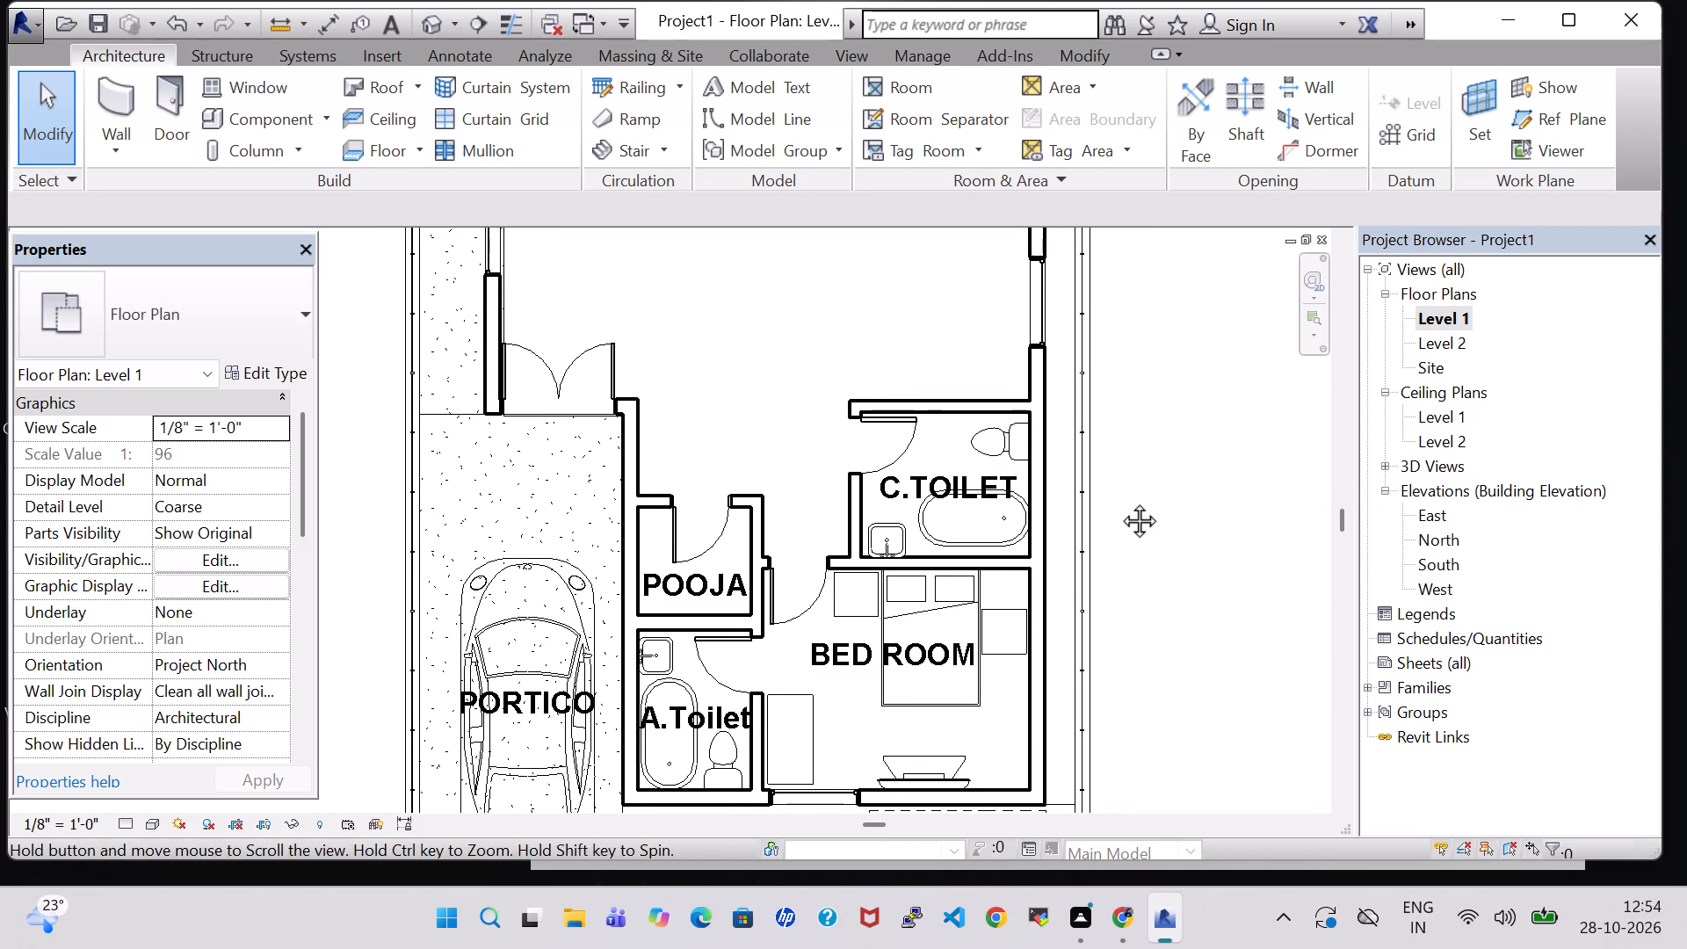
{"action": "middle_click_drag", "start_coordinate": [1119, 501], "coordinate": [1115, 501]}
{"action": "scroll", "coordinate": [1113, 501], "scroll_direction": "down", "scroll_amount": 2}
{"action": "middle_click", "coordinate": [1151, 419]}
{"action": "middle_click_drag", "start_coordinate": [1151, 419], "coordinate": [1126, 426]}
{"action": "scroll", "coordinate": [641, 341], "scroll_direction": "up", "scroll_amount": 3}
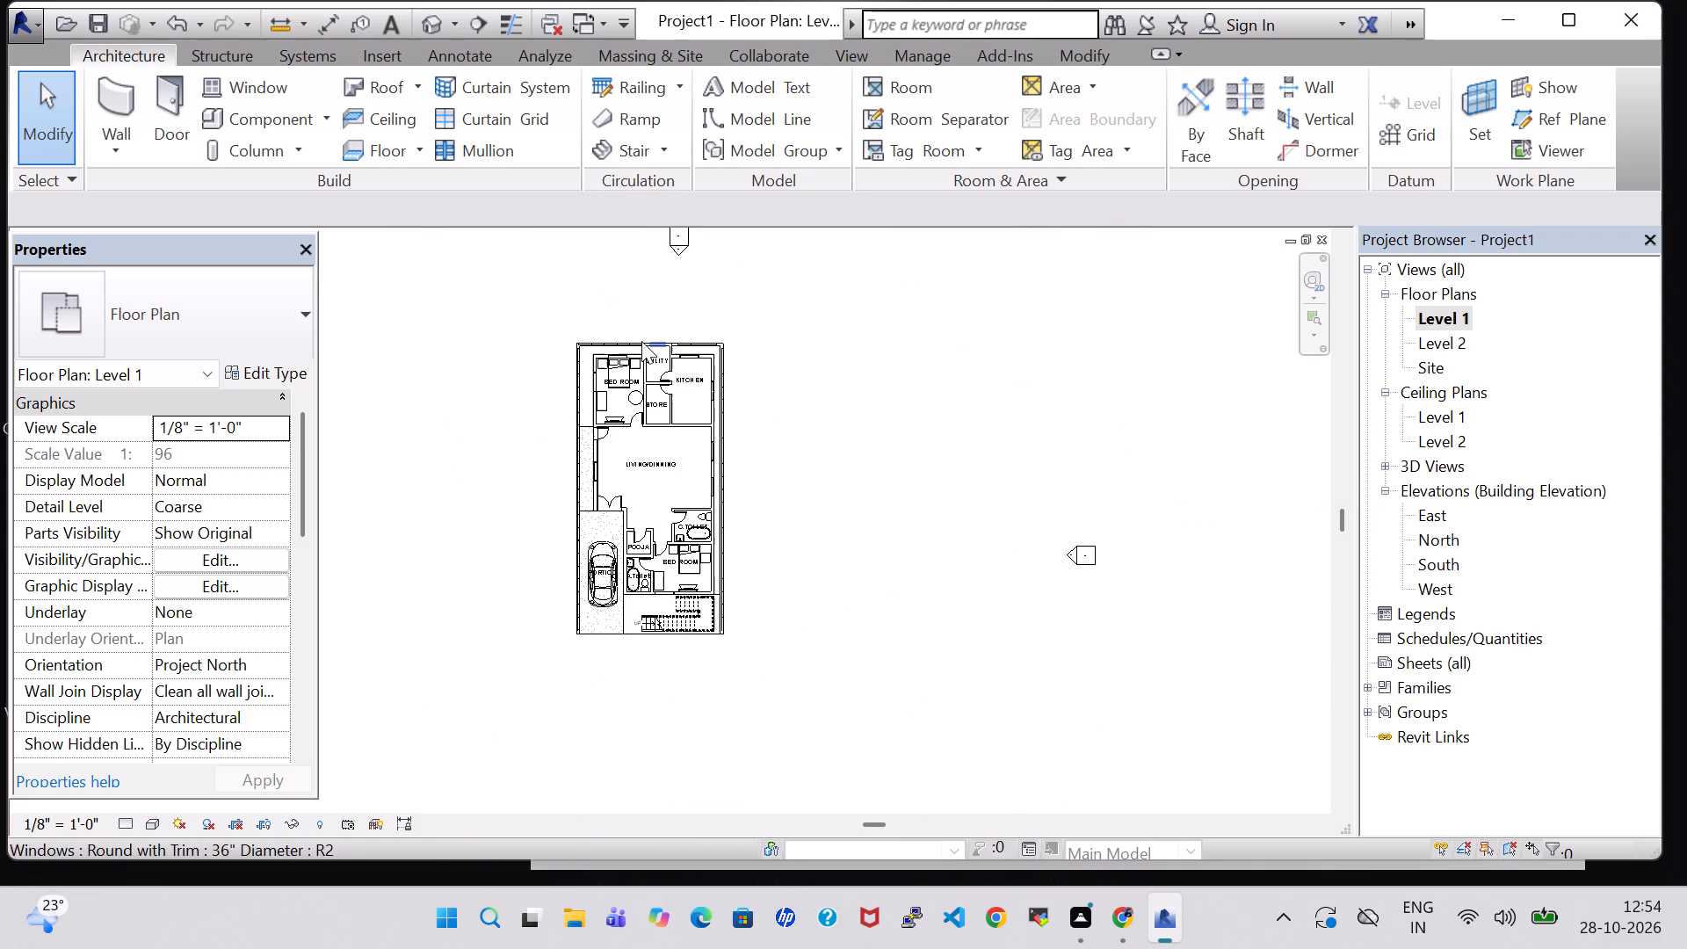
{"action": "scroll", "coordinate": [641, 341], "scroll_direction": "up", "scroll_amount": 5}
{"action": "middle_click_drag", "start_coordinate": [993, 518], "coordinate": [1034, 410]}
{"action": "middle_click", "coordinate": [1034, 410]}
{"action": "middle_click", "coordinate": [1034, 410]}
{"action": "middle_click", "coordinate": [1034, 410]}
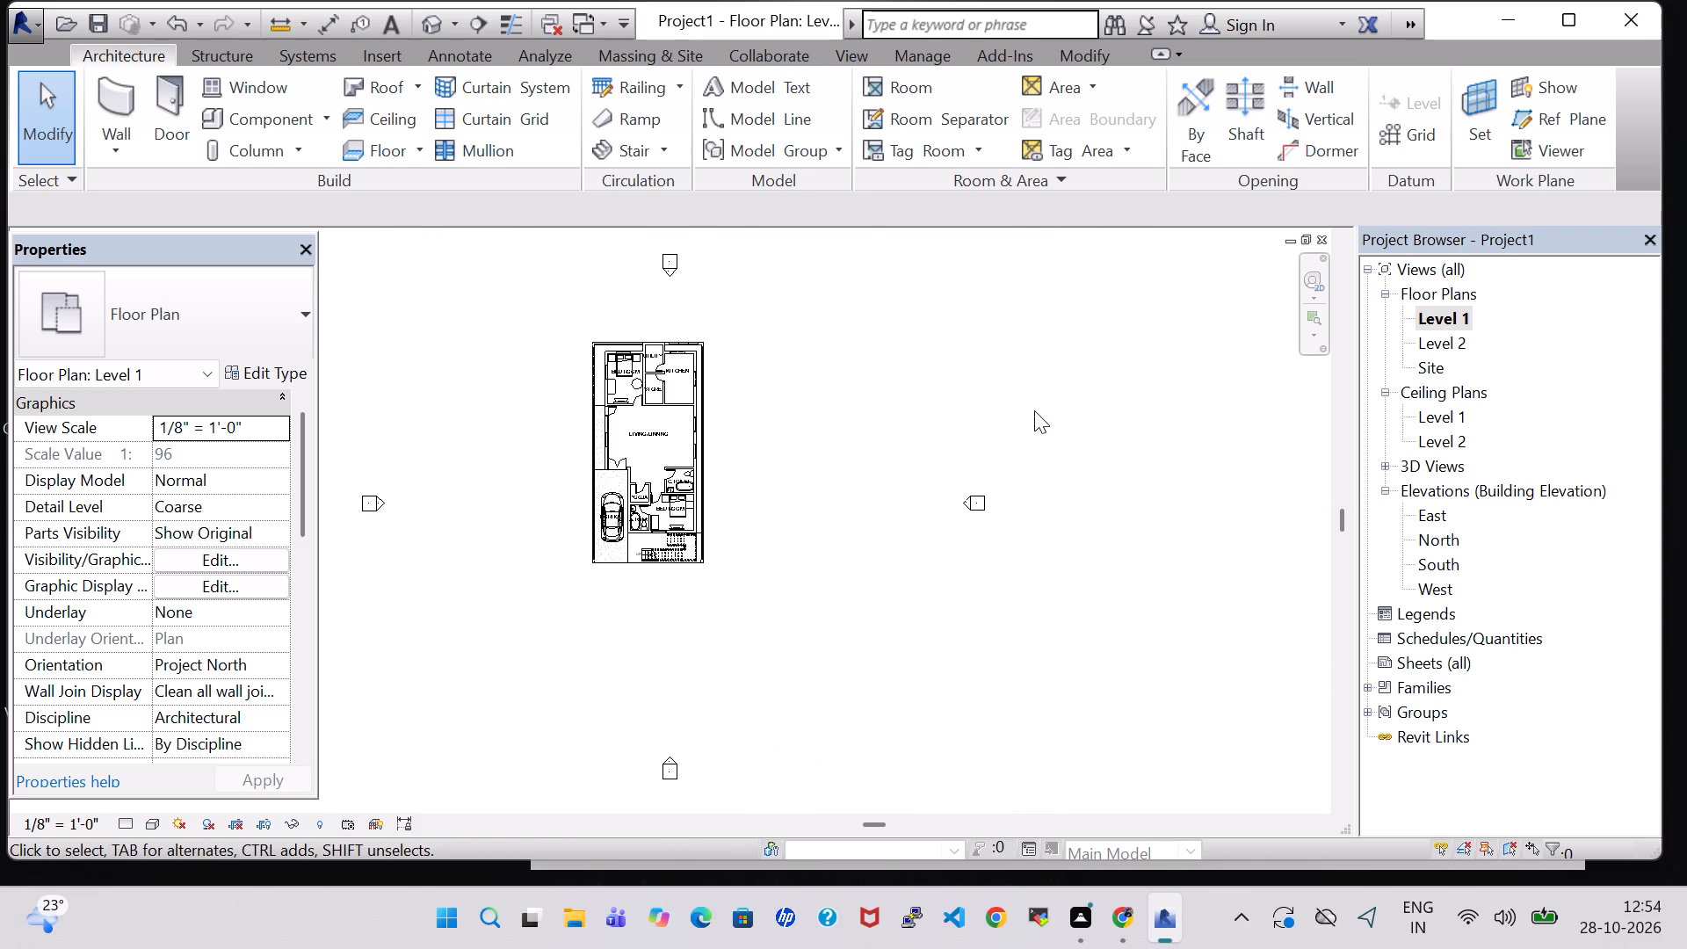
Look over the rooms of the Level 1 floor plan, from the kitchen and bedrooms to the portico and stairs.
{"action": "scroll", "coordinate": [580, 366], "scroll_direction": "up", "scroll_amount": 8}
{"action": "middle_click_drag", "start_coordinate": [1070, 590], "coordinate": [1070, 542]}
{"action": "scroll", "coordinate": [1070, 542], "scroll_direction": "down", "scroll_amount": 2}
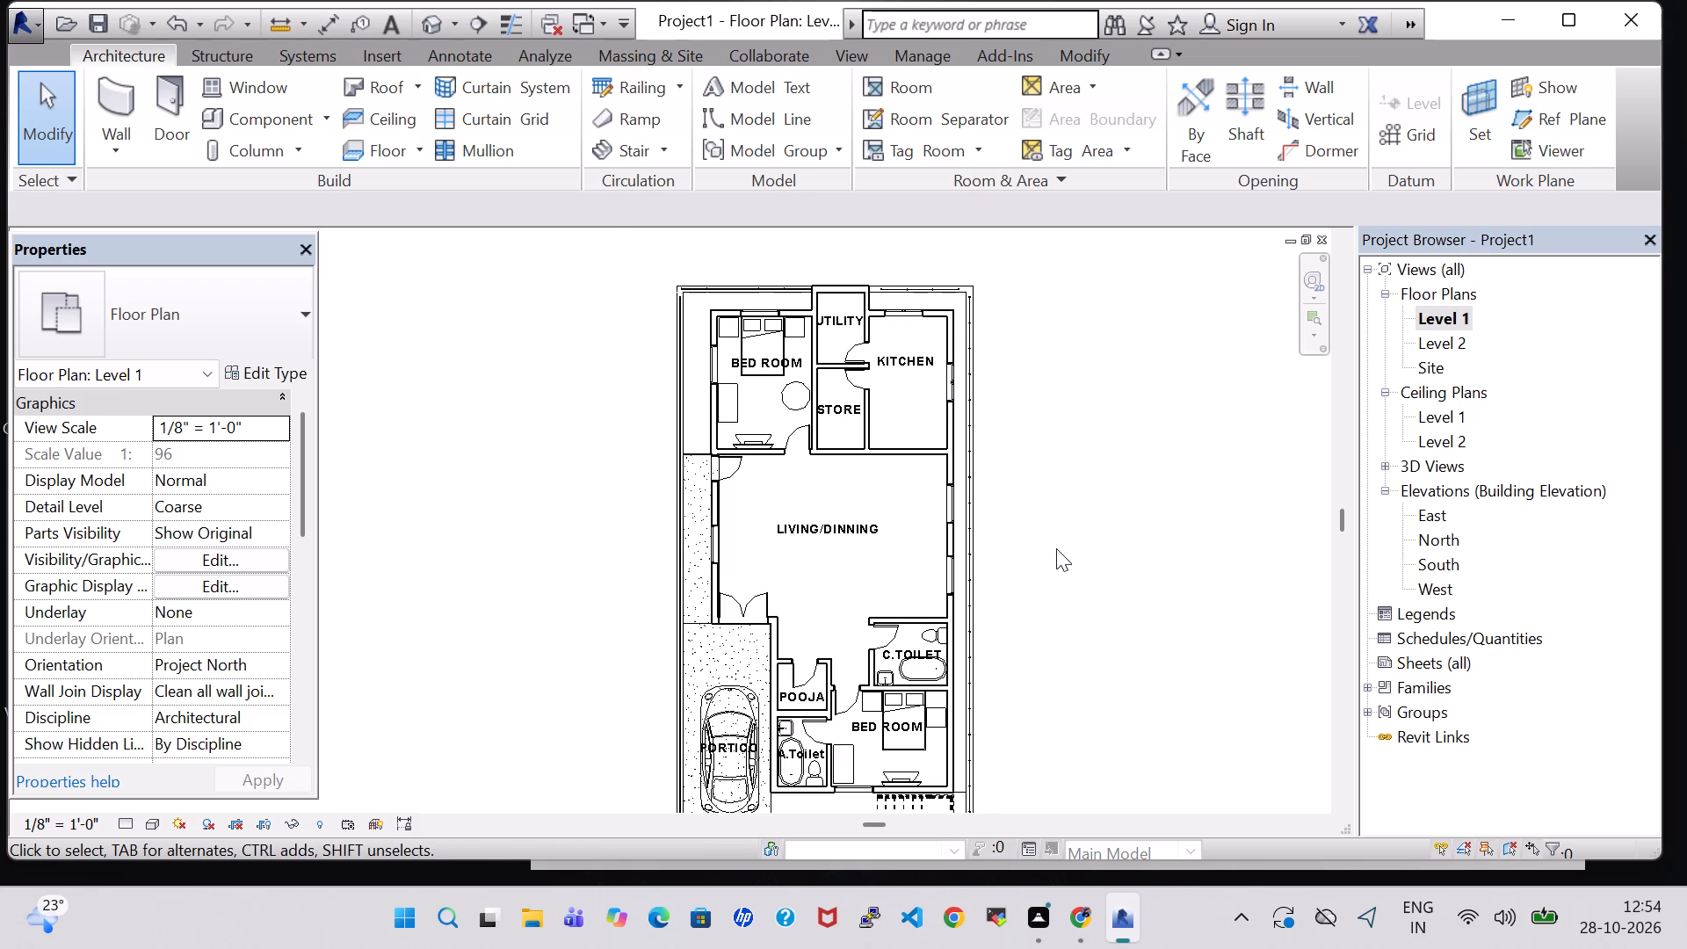
{"action": "middle_click_drag", "start_coordinate": [1056, 548], "coordinate": [1009, 497]}
{"action": "scroll", "coordinate": [1009, 497], "scroll_direction": "up", "scroll_amount": 1}
{"action": "middle_click_drag", "start_coordinate": [1009, 497], "coordinate": [1015, 482]}
{"action": "scroll", "coordinate": [815, 324], "scroll_direction": "down", "scroll_amount": 1}
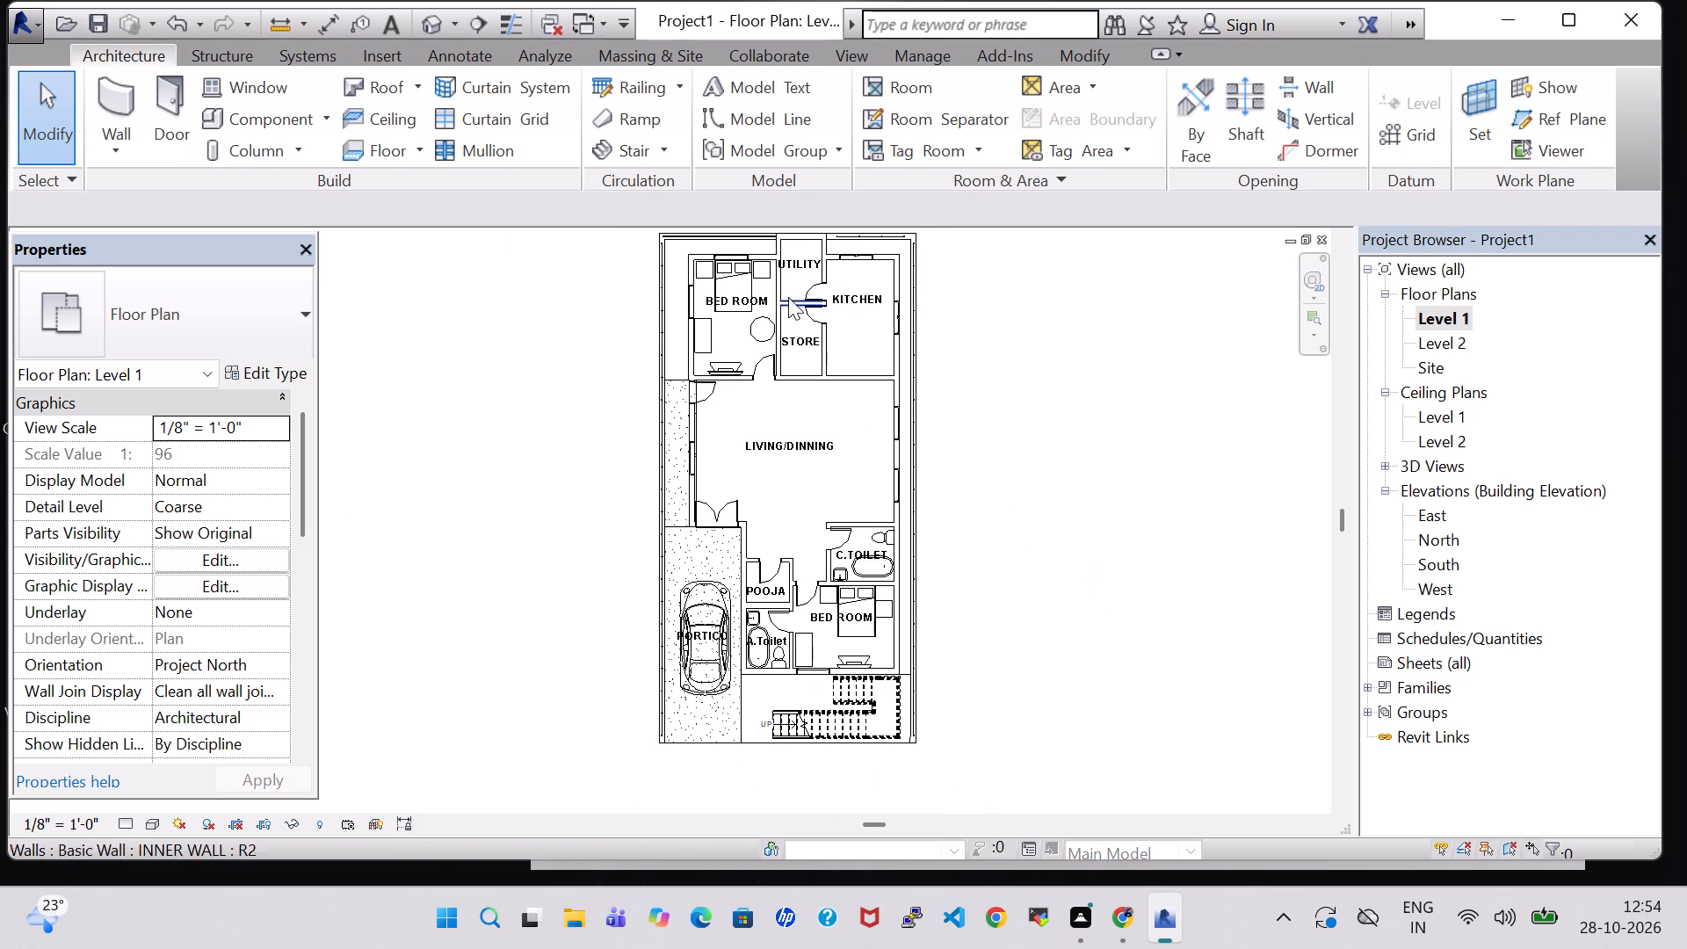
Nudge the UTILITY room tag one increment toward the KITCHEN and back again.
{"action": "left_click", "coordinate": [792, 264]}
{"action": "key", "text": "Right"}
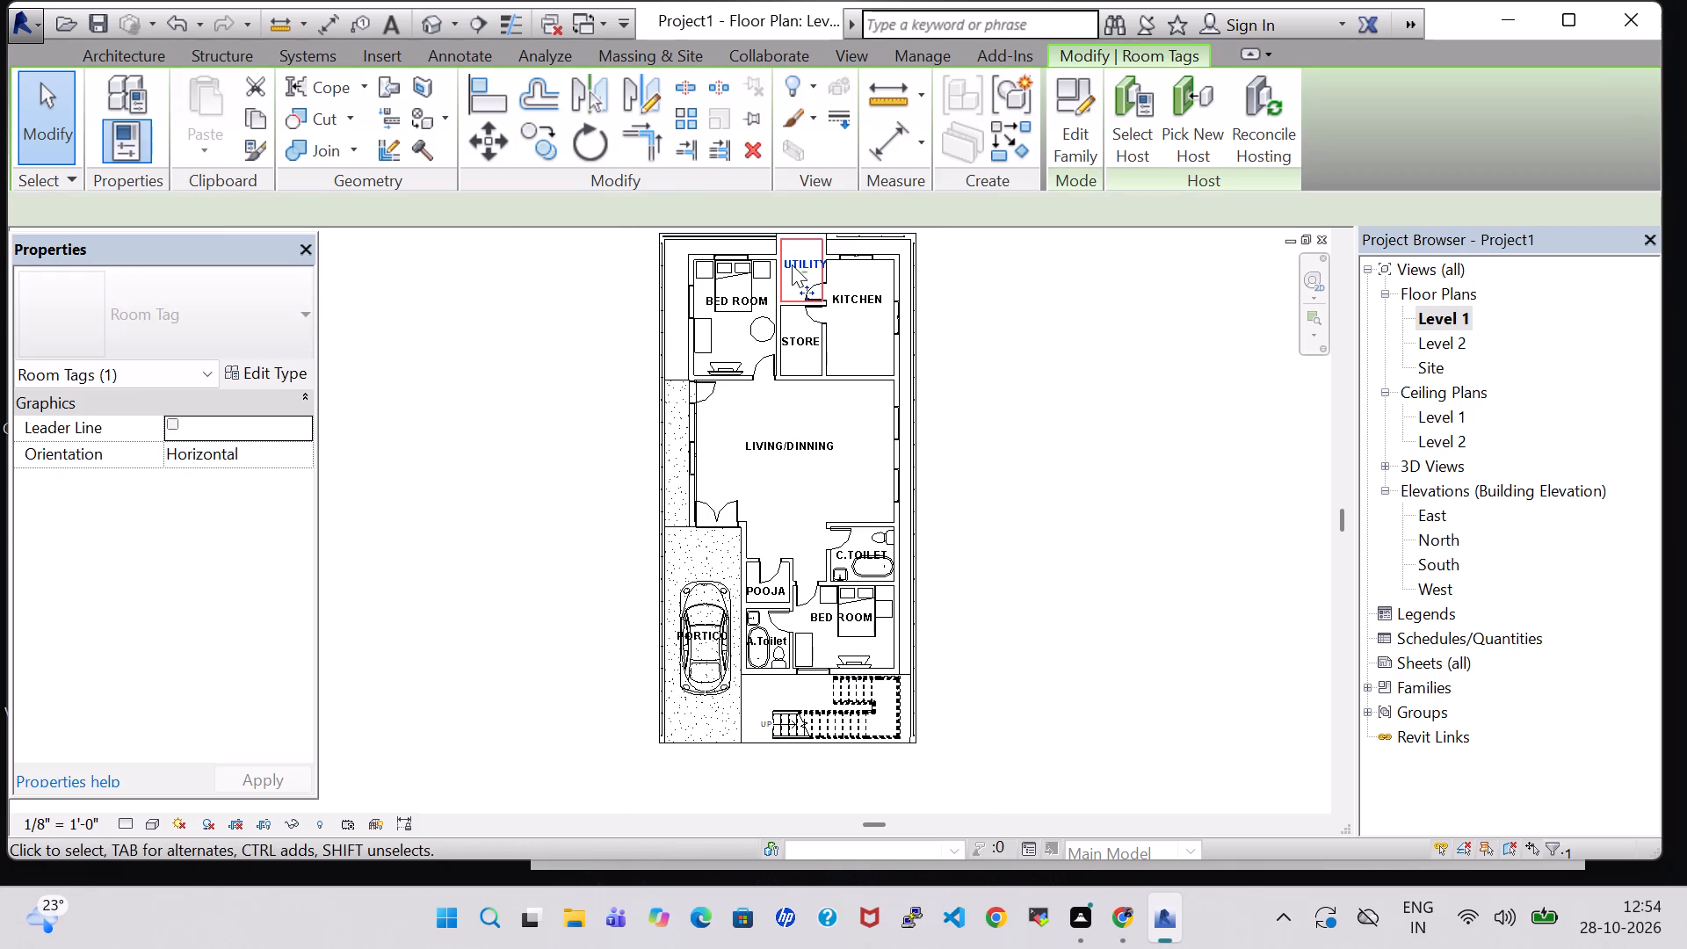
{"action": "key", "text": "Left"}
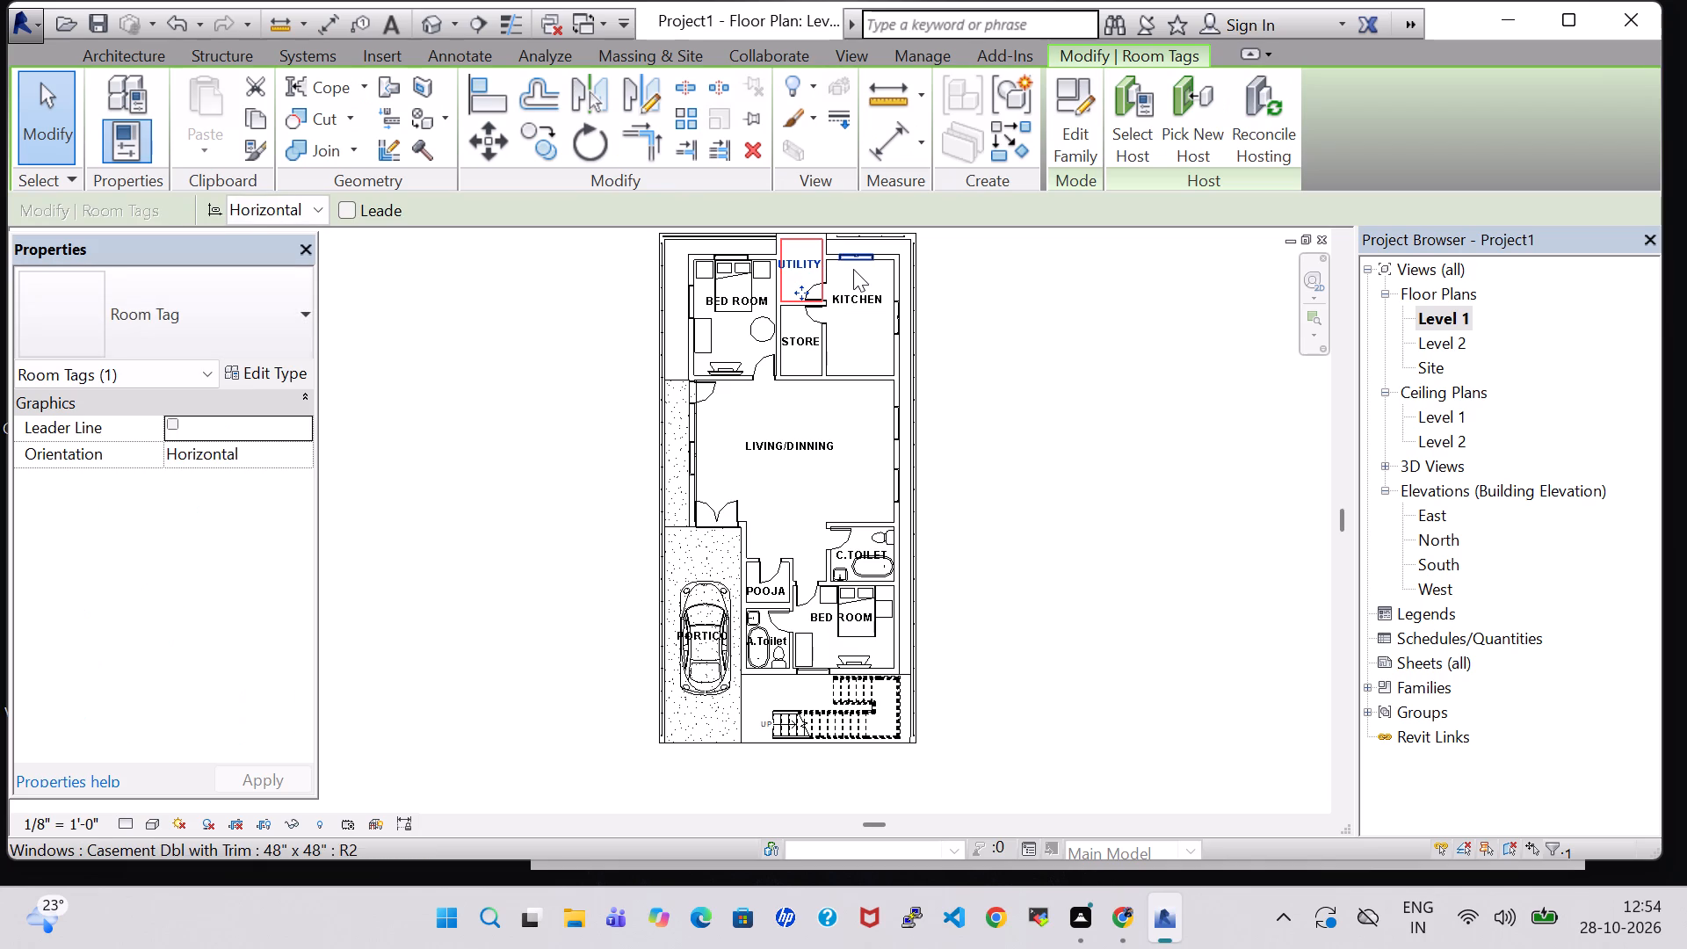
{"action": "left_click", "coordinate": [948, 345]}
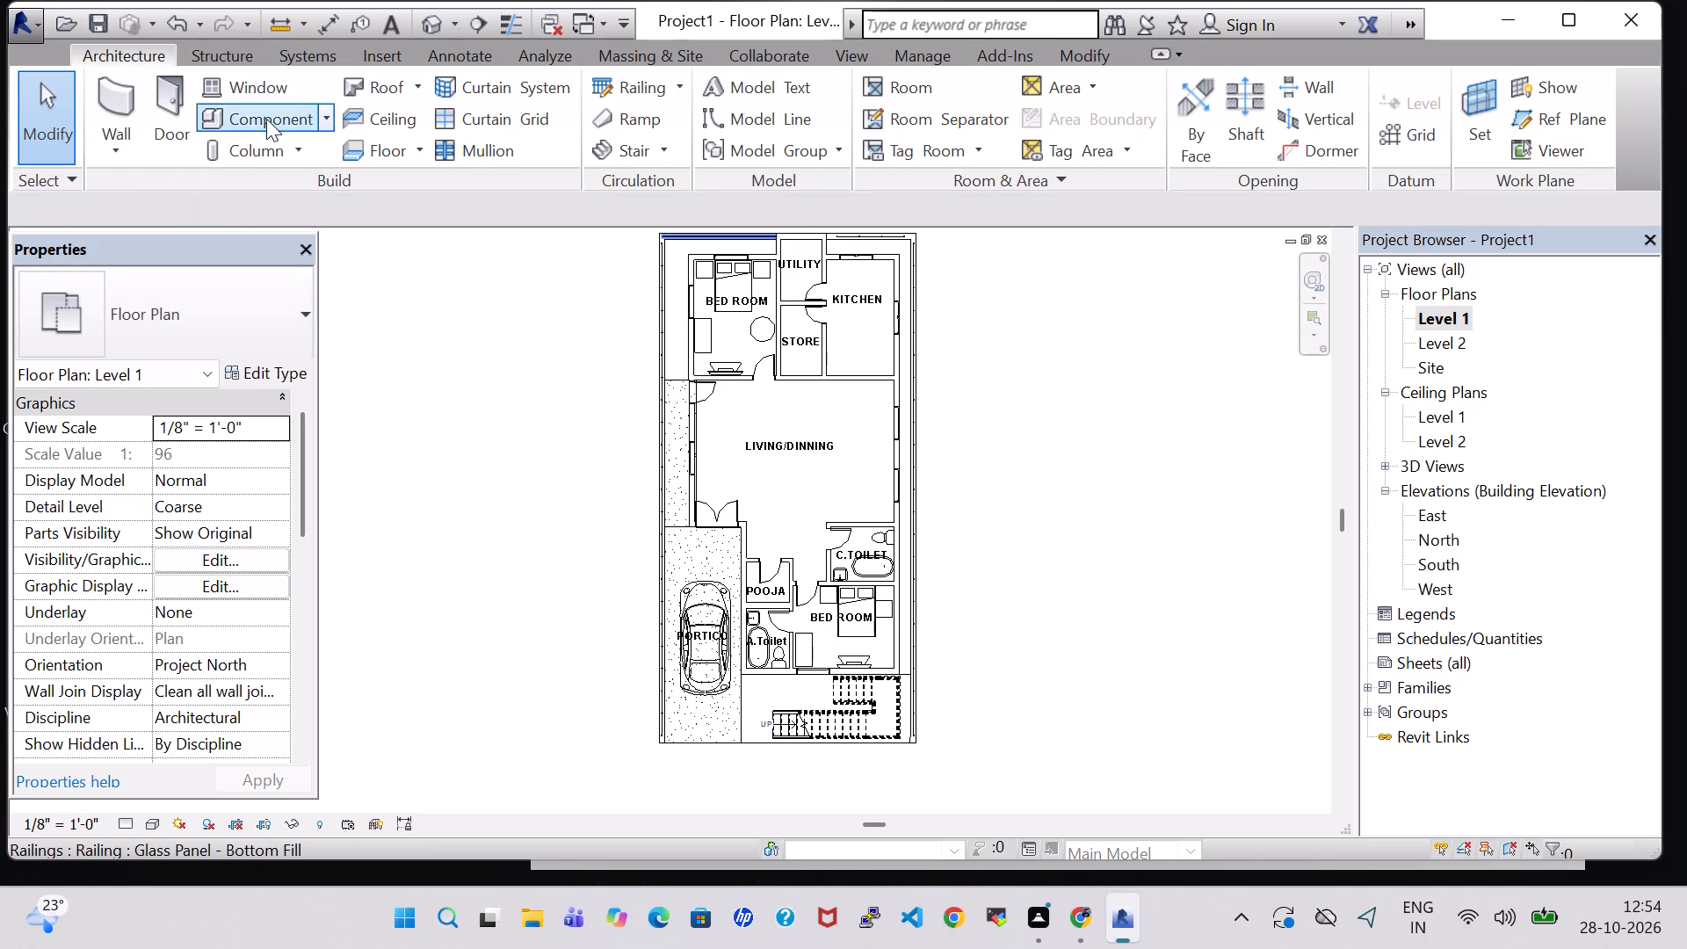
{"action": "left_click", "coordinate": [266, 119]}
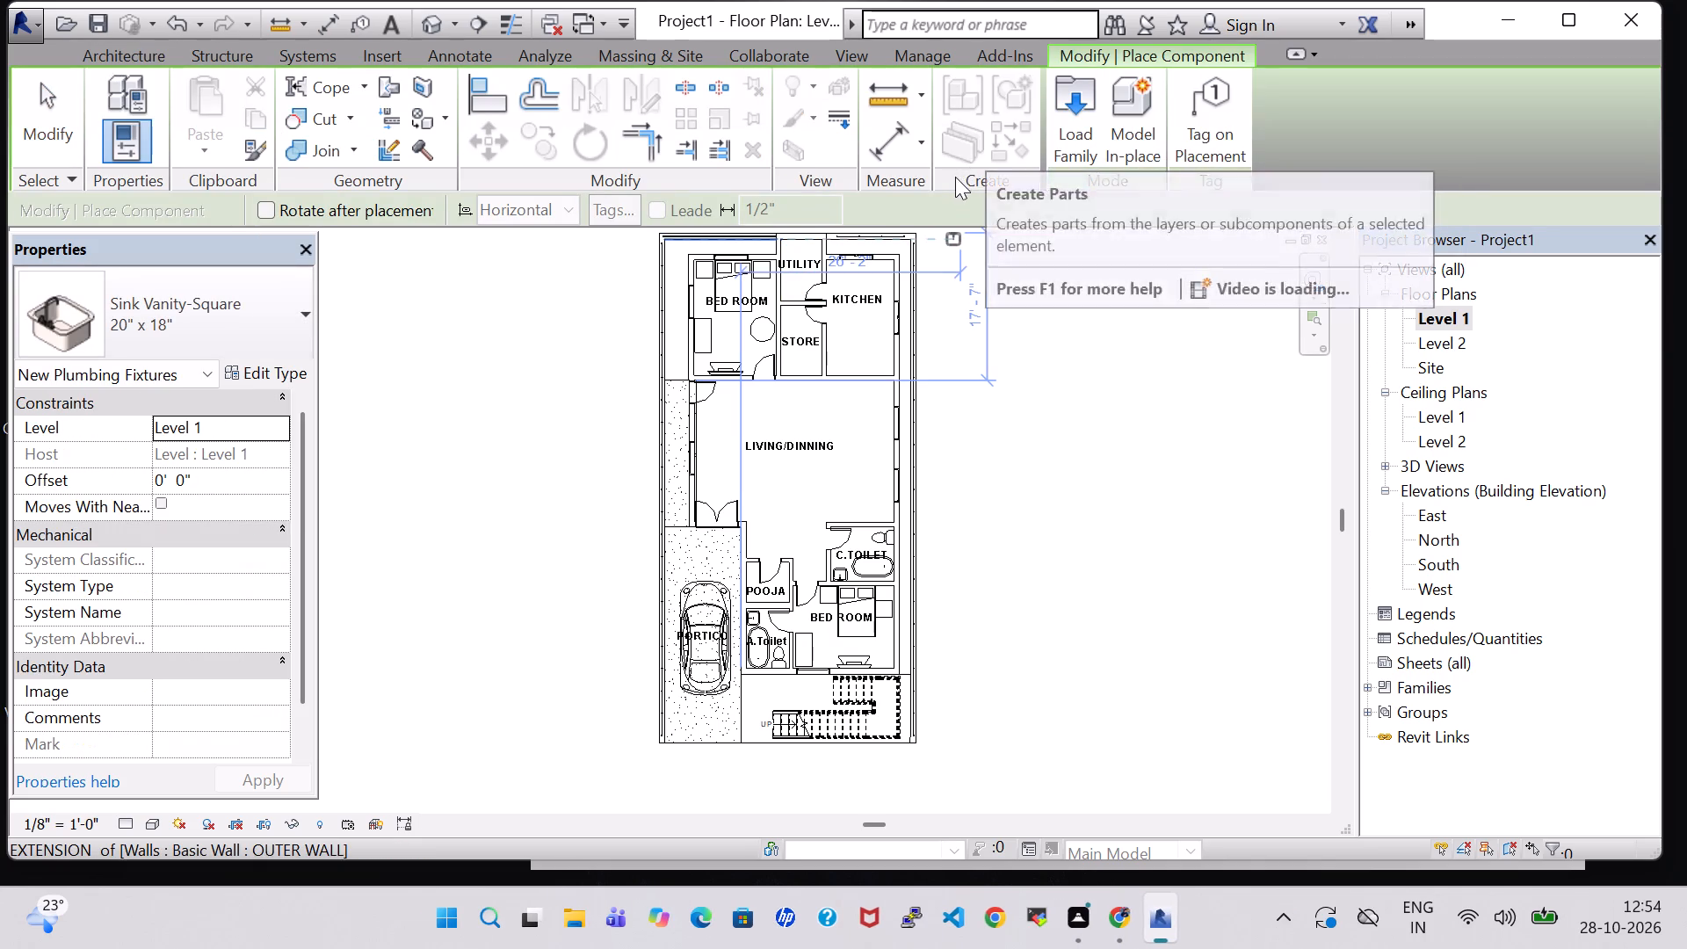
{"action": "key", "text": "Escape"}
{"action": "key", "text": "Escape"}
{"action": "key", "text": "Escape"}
Load the Shelving family from the Furniture > Storage library folder, leaving component placement without adding one.
{"action": "left_click", "coordinate": [247, 120]}
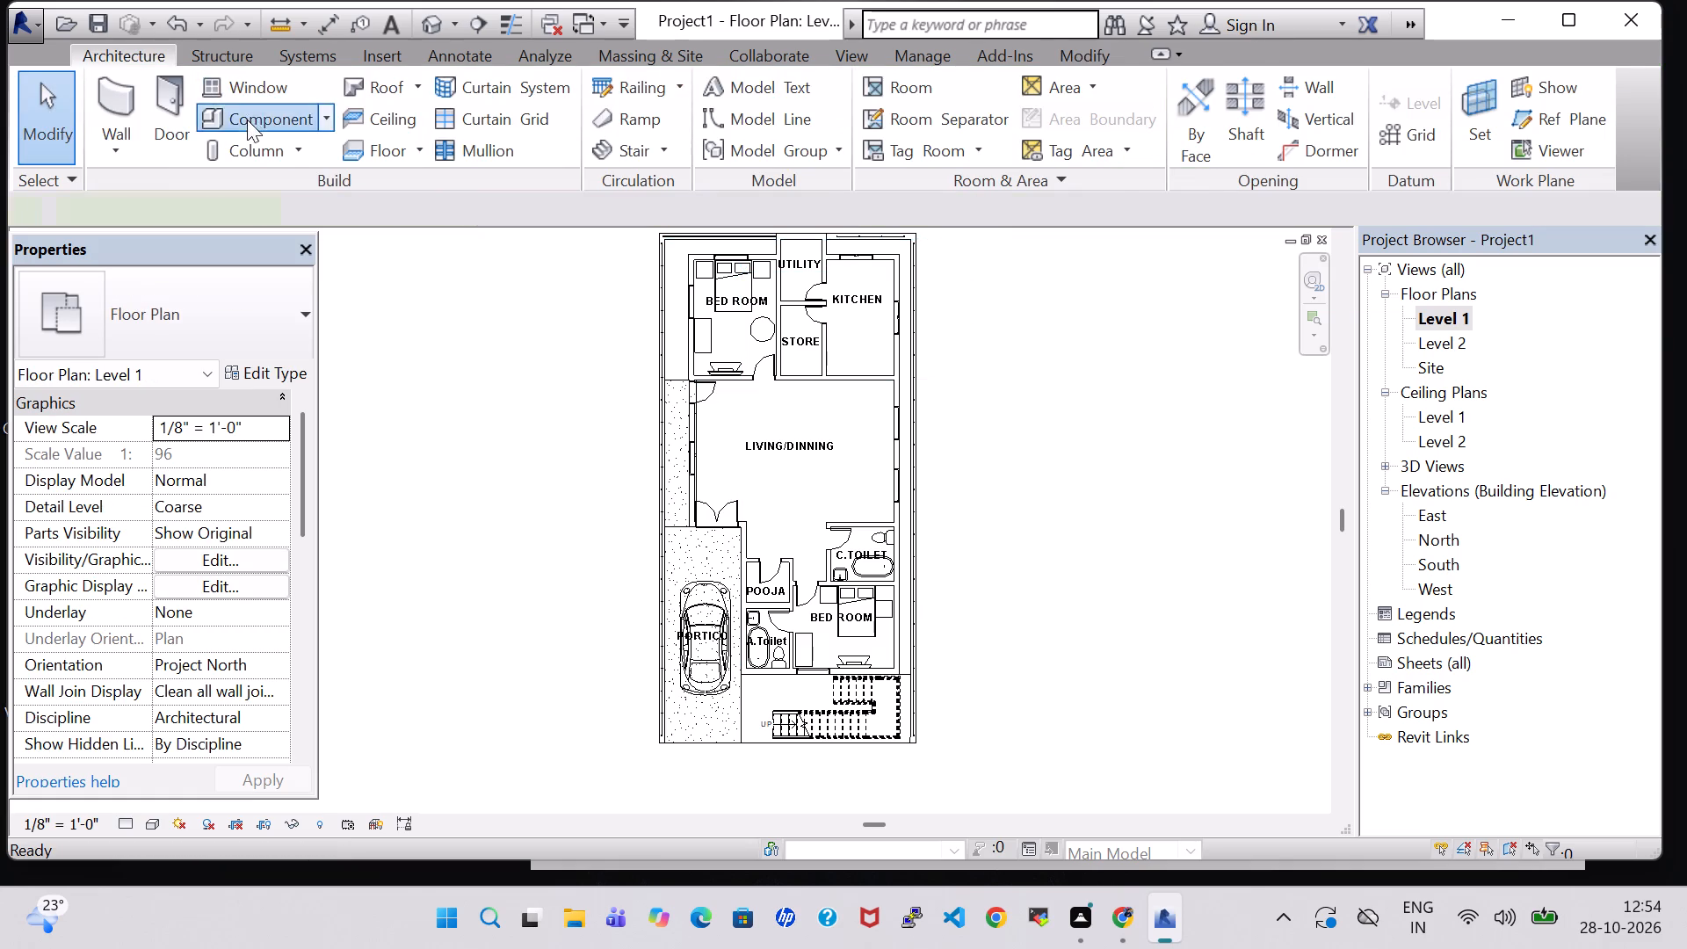
{"action": "left_click", "coordinate": [1063, 112]}
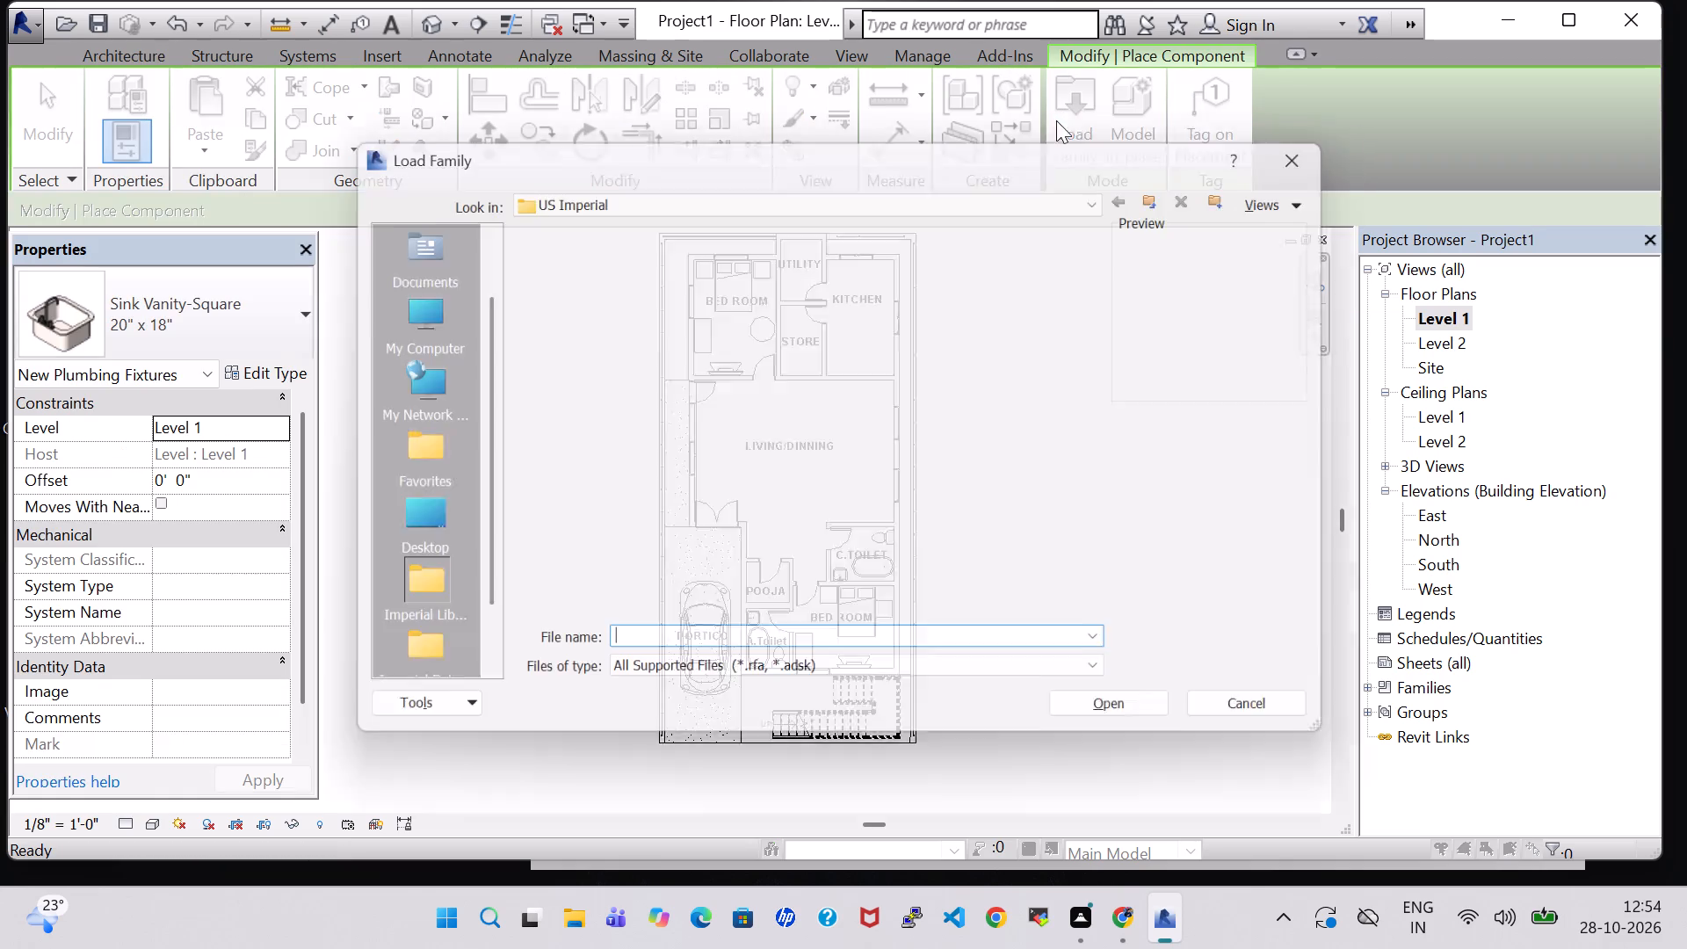
{"action": "scroll", "coordinate": [989, 479], "scroll_direction": "down", "scroll_amount": 1}
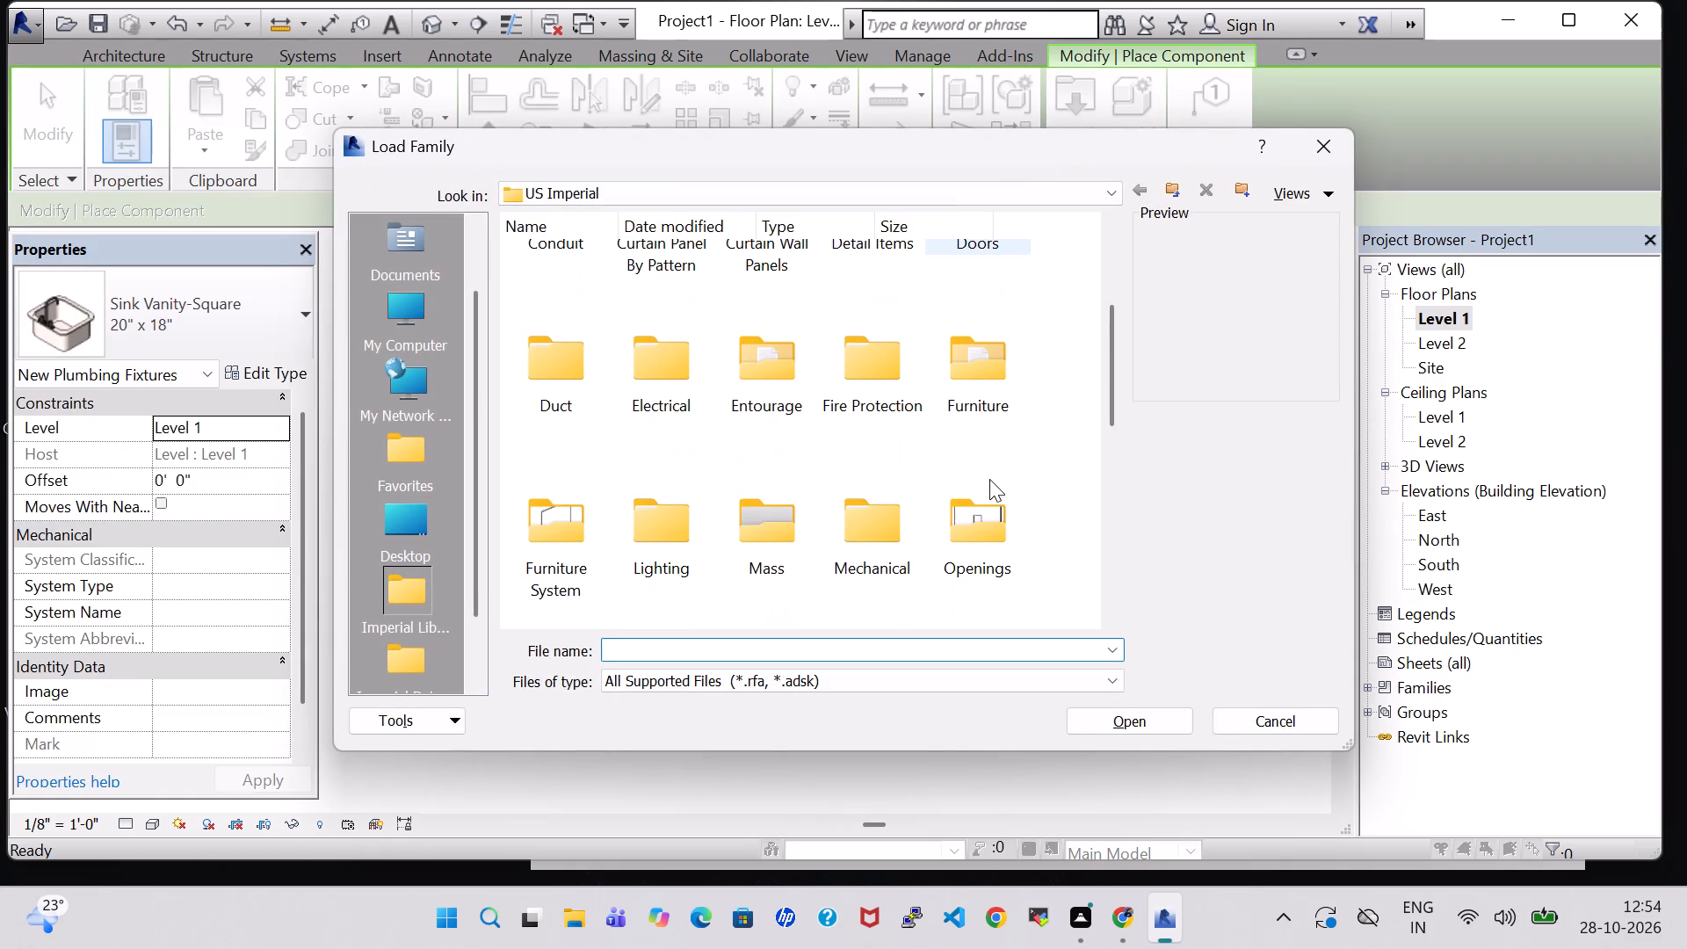
{"action": "double_click", "coordinate": [962, 344]}
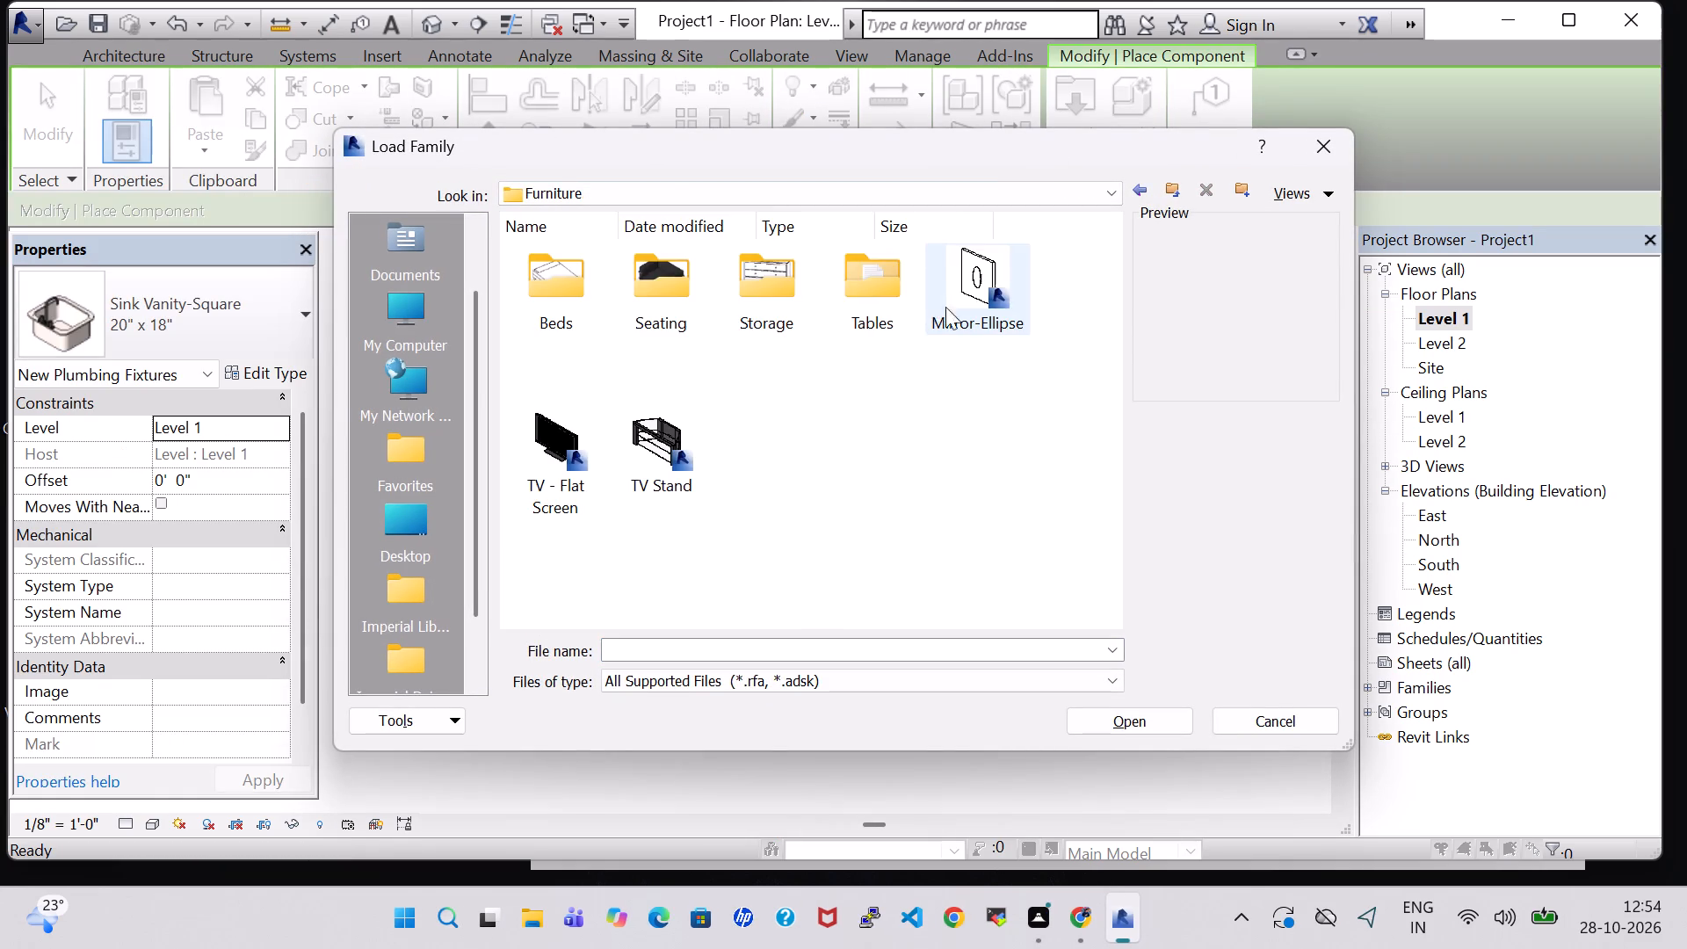
{"action": "double_click", "coordinate": [865, 286]}
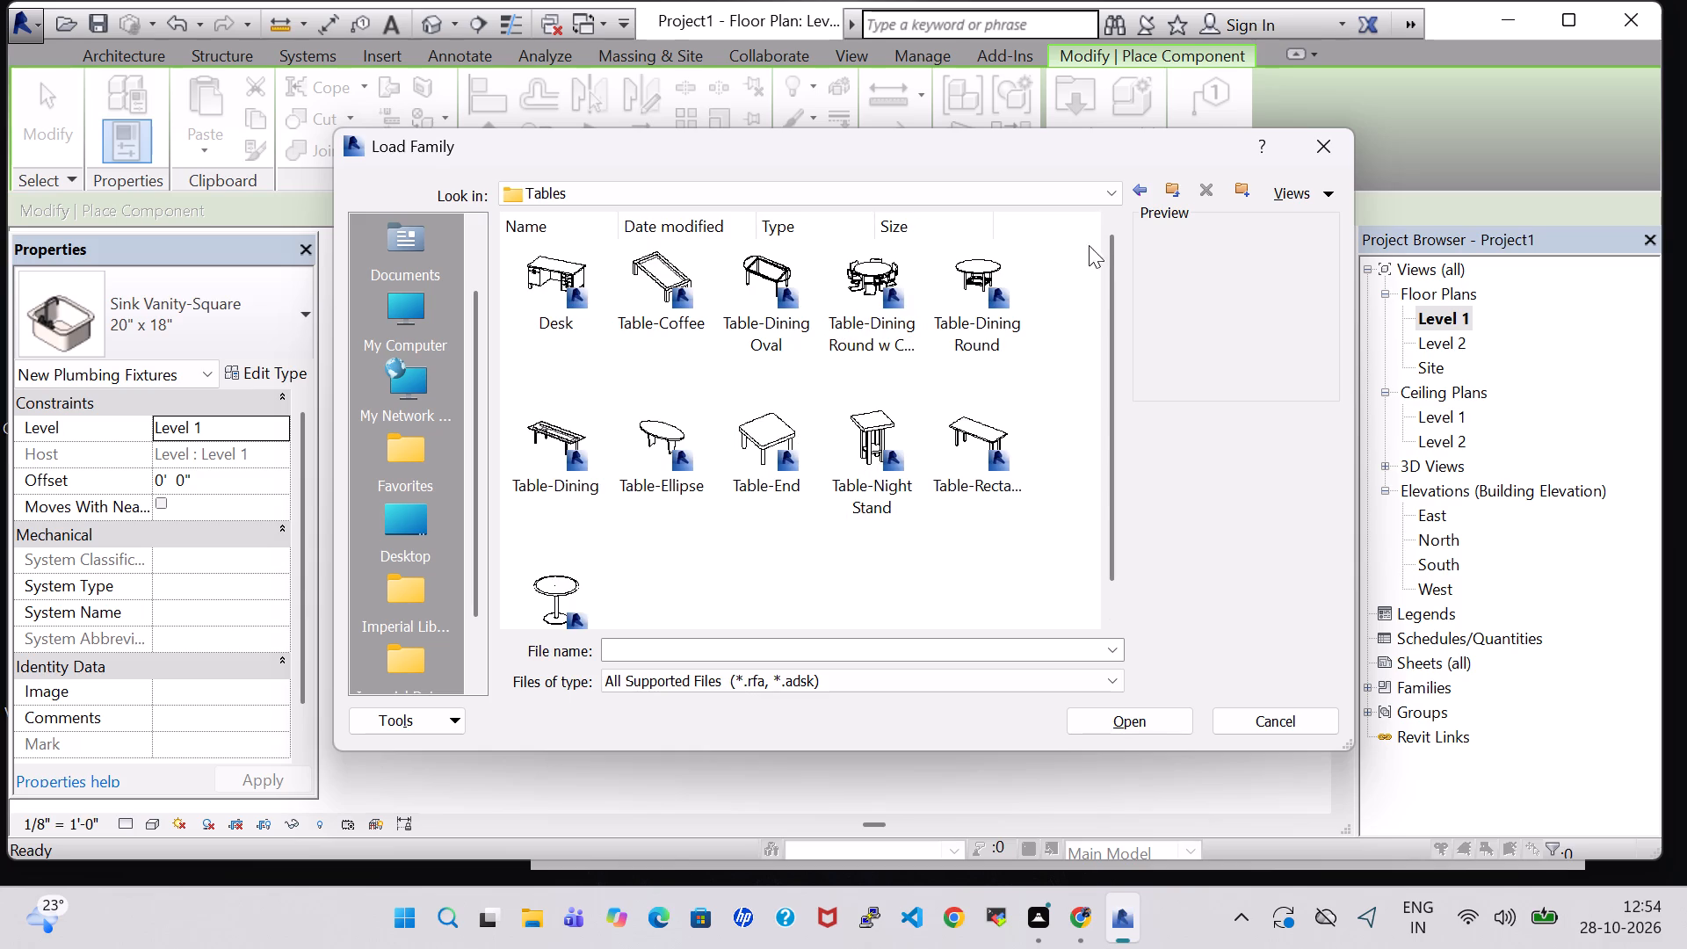
{"action": "left_click", "coordinate": [1139, 189]}
{"action": "double_click", "coordinate": [782, 287]}
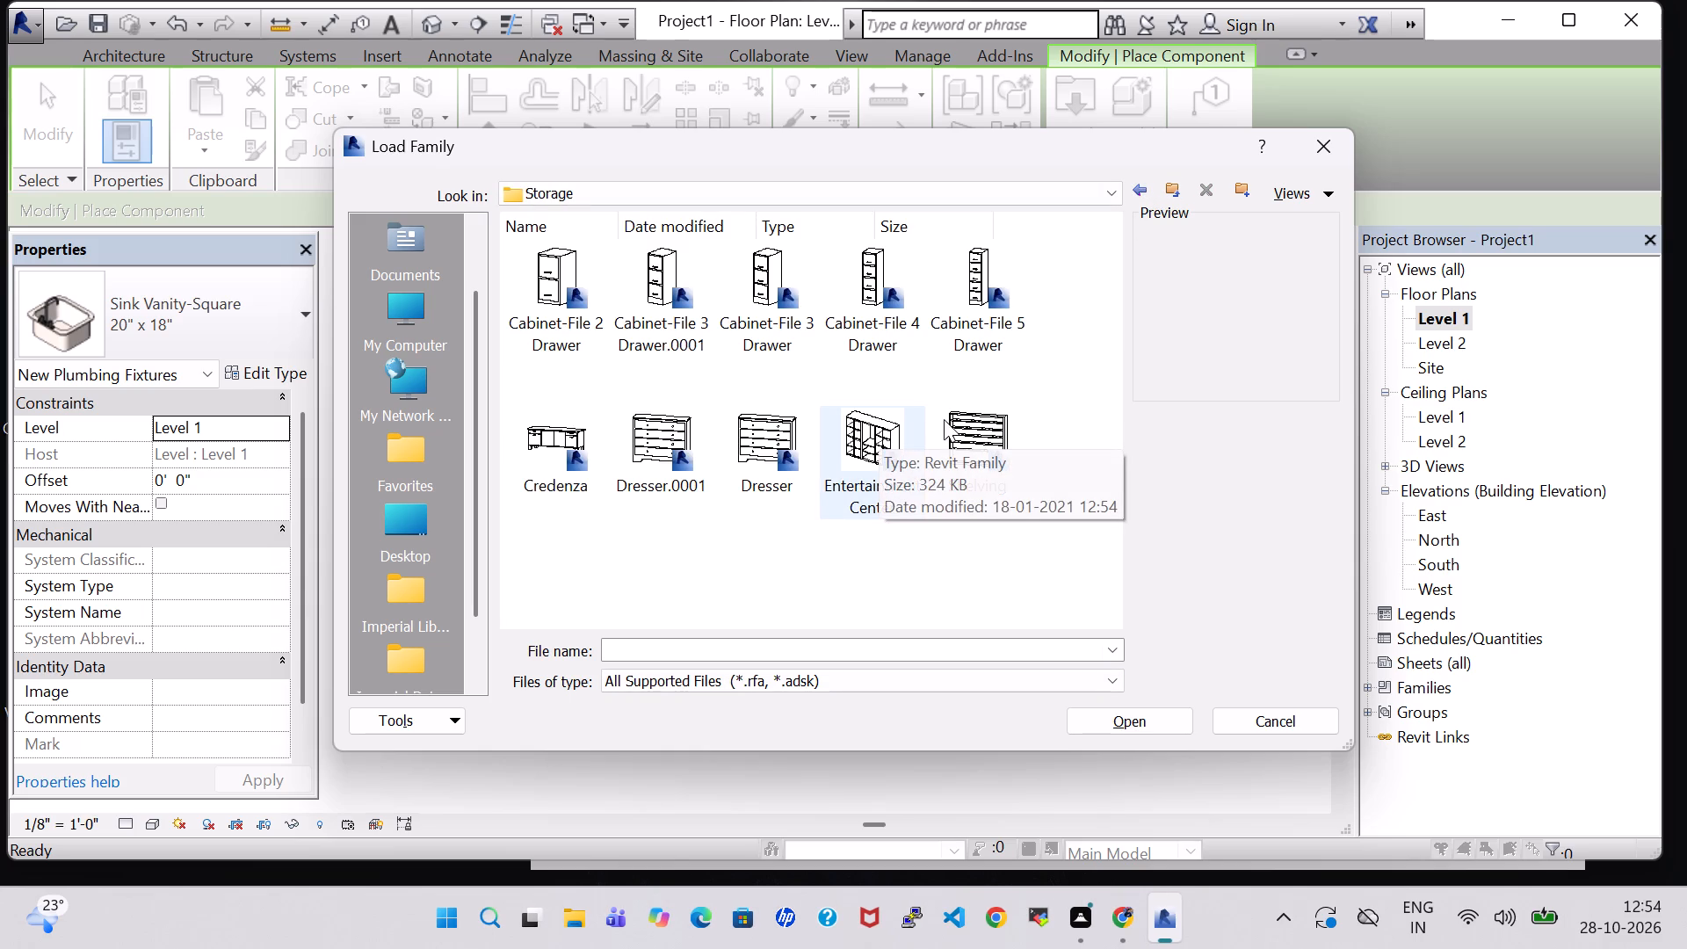
{"action": "left_click", "coordinate": [978, 432]}
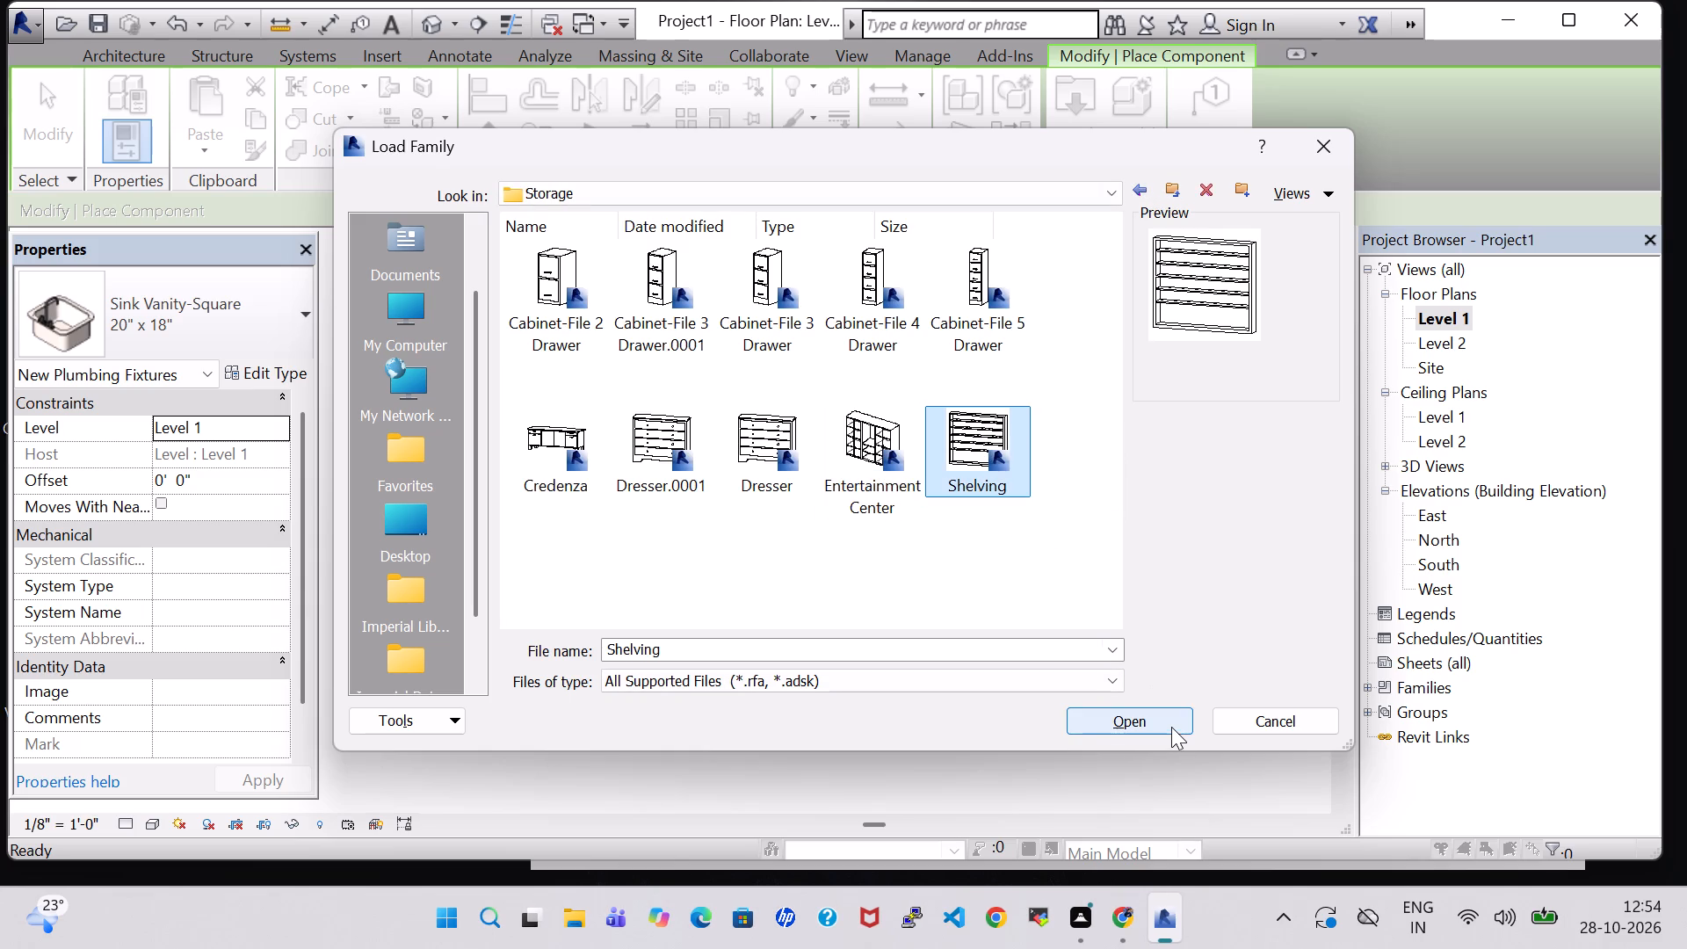
{"action": "left_click", "coordinate": [1170, 727]}
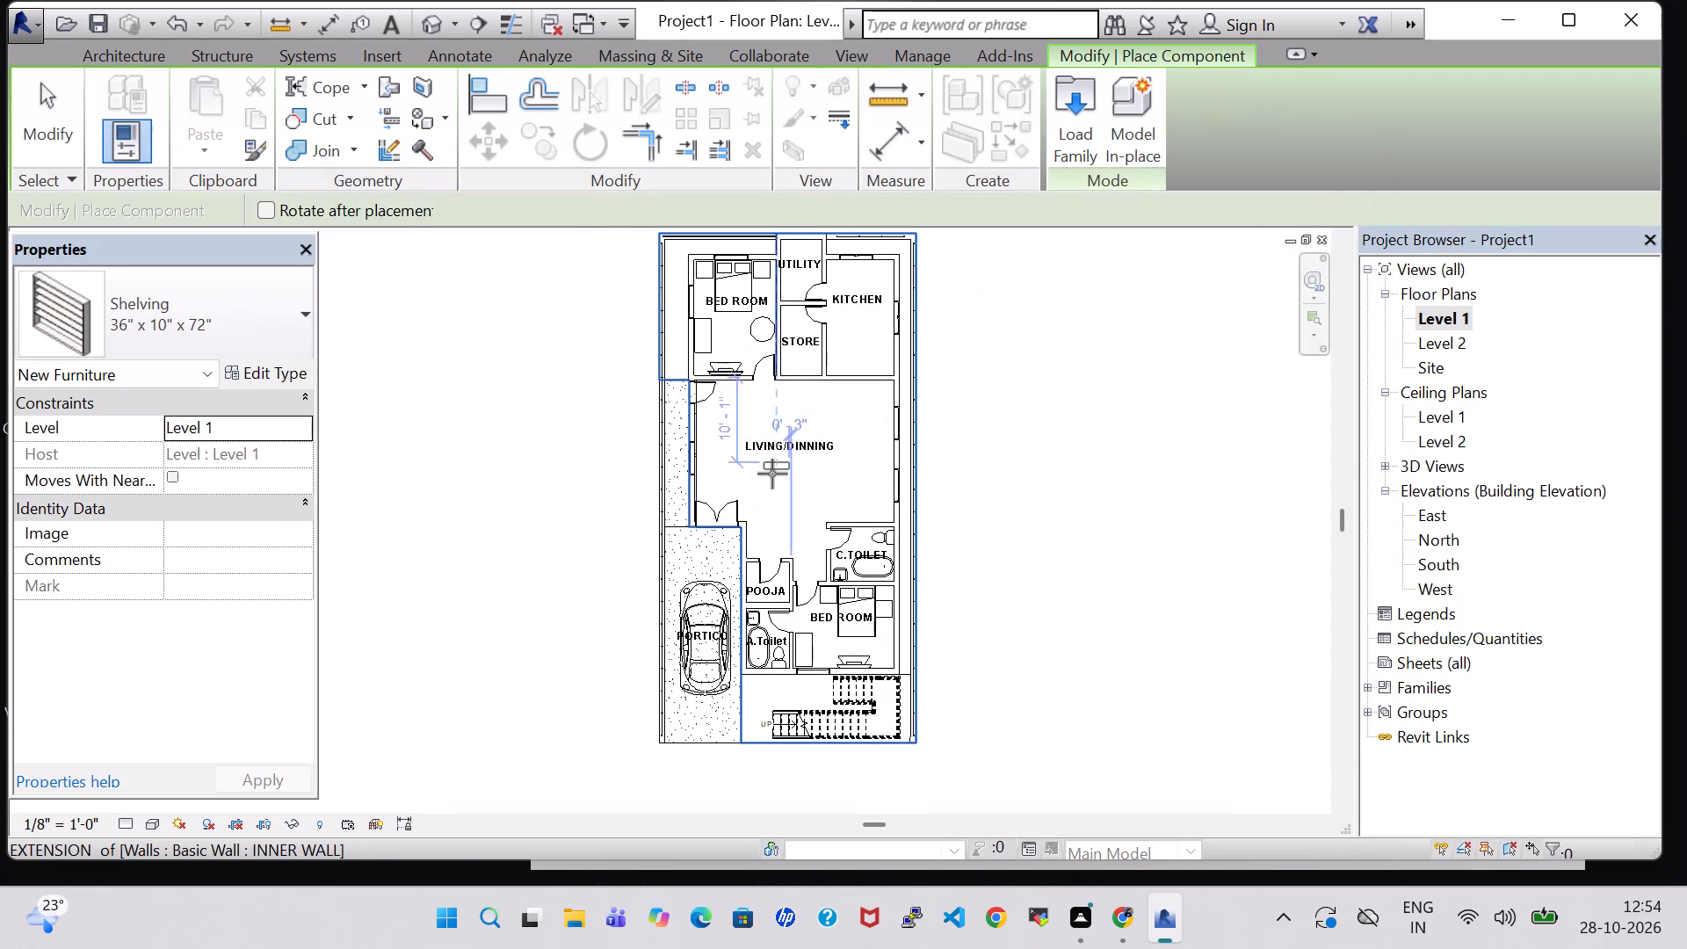
{"action": "scroll", "coordinate": [772, 474], "scroll_direction": "up", "scroll_amount": 9}
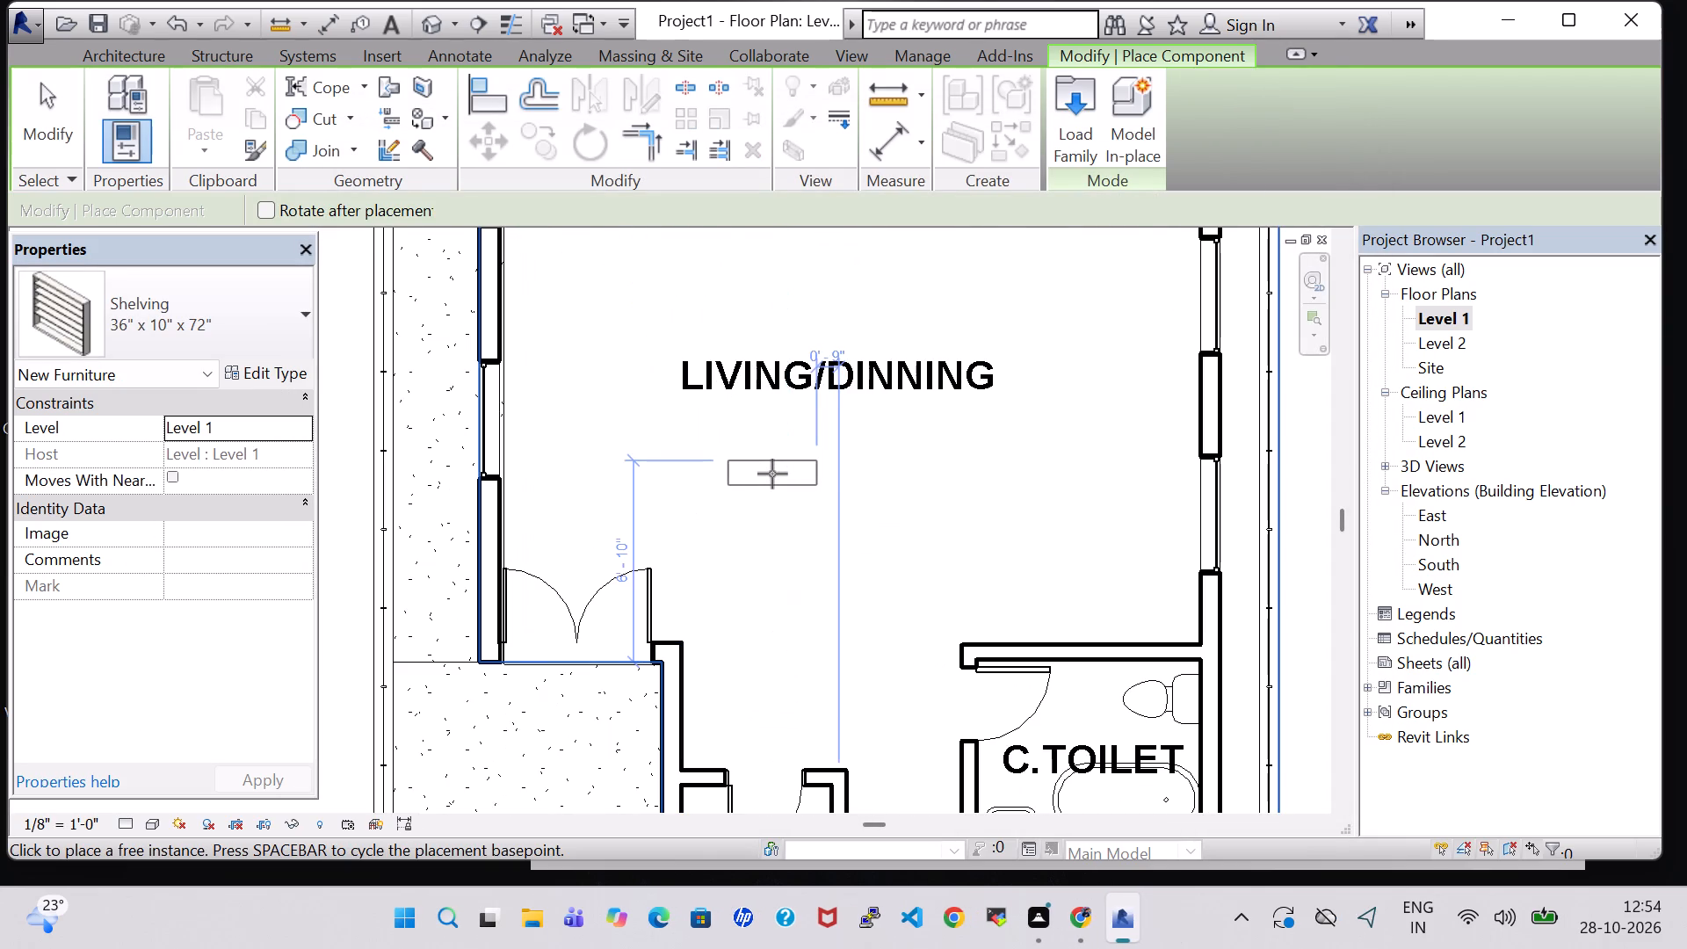
{"action": "key", "text": "Escape"}
{"action": "key", "text": "Escape"}
{"action": "key", "text": "Escape"}
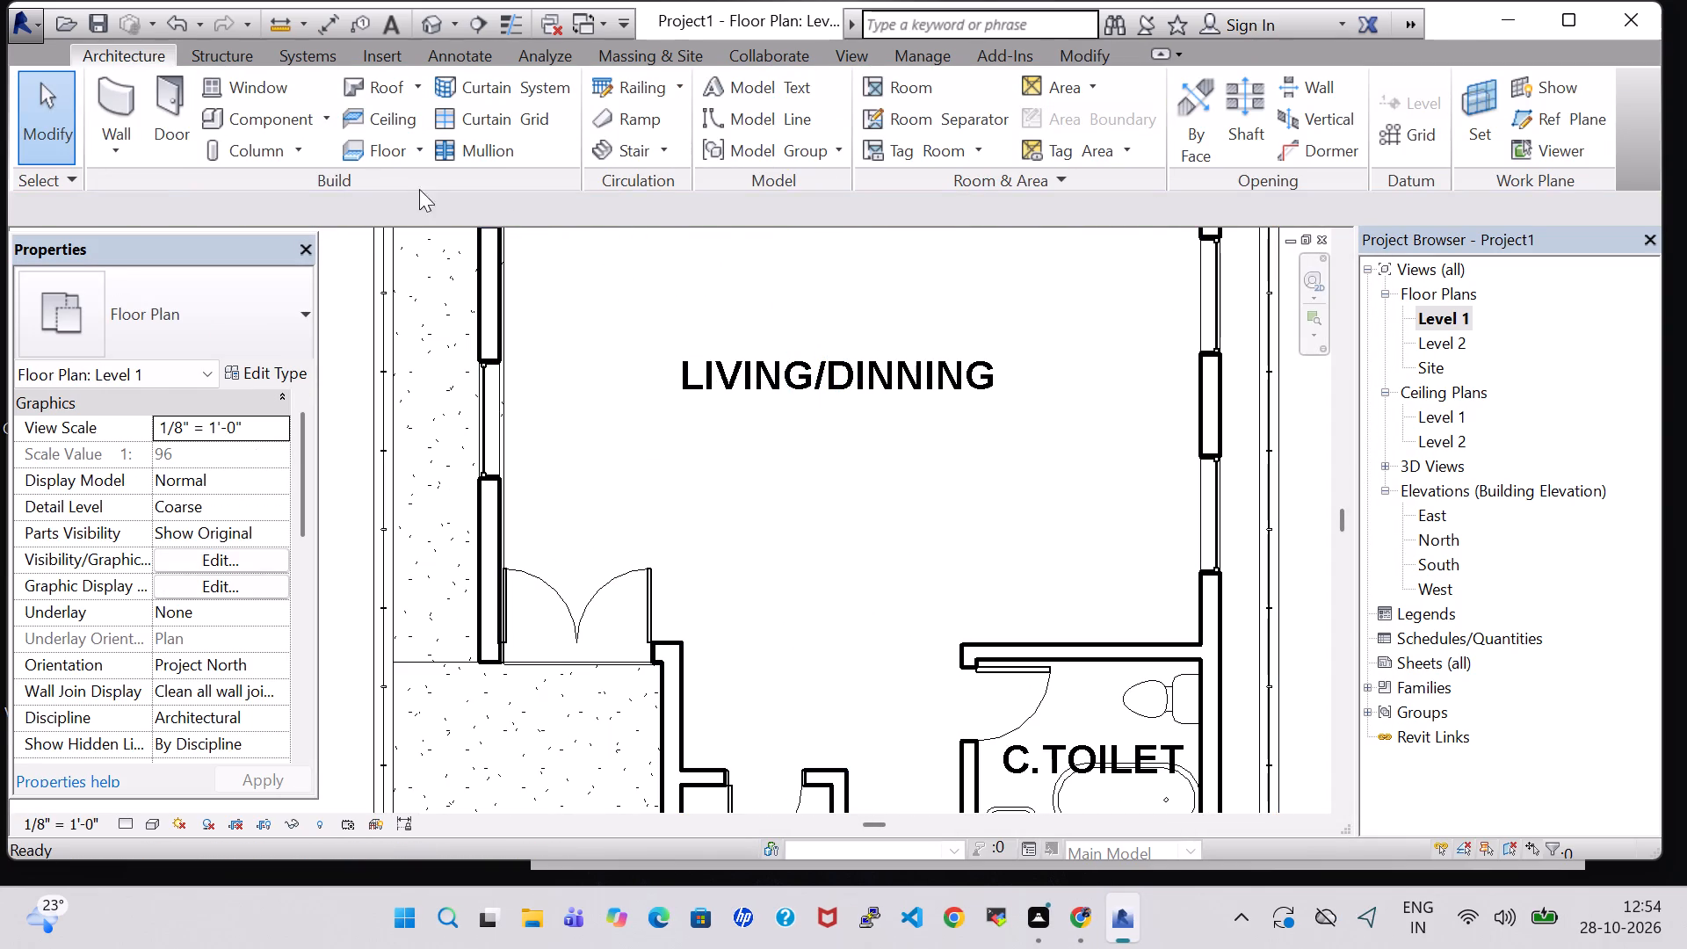
Search the available component types for "ent", then for "en".
{"action": "left_click", "coordinate": [255, 120]}
{"action": "left_click", "coordinate": [1071, 130]}
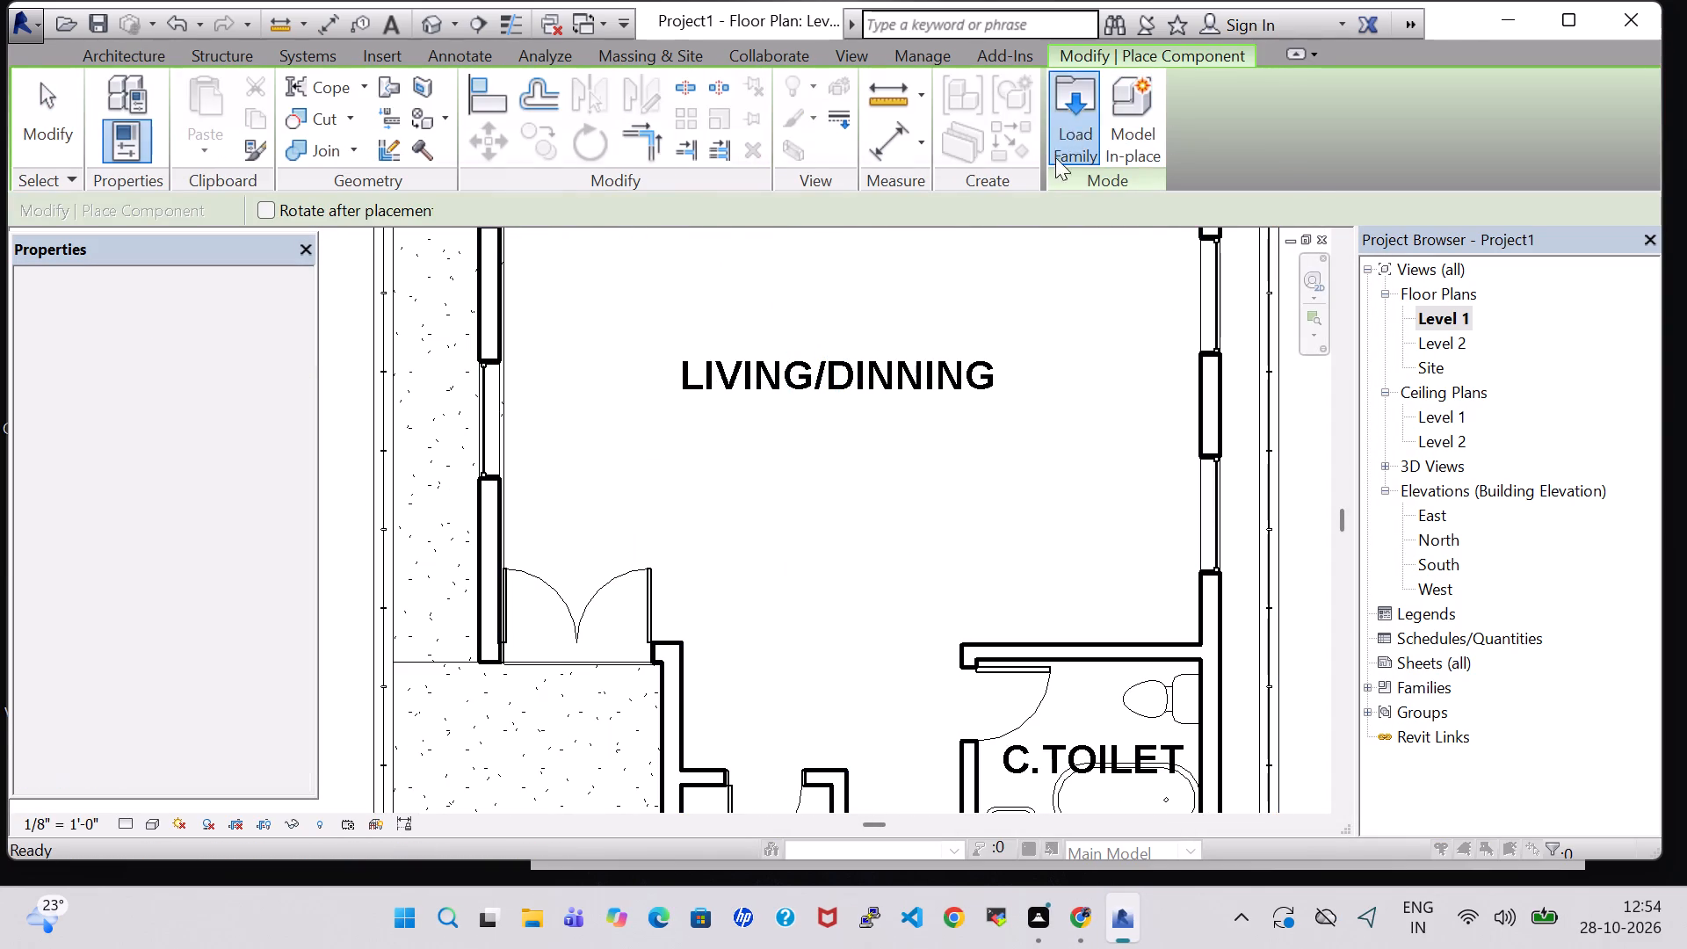
{"action": "left_click", "coordinate": [1311, 136]}
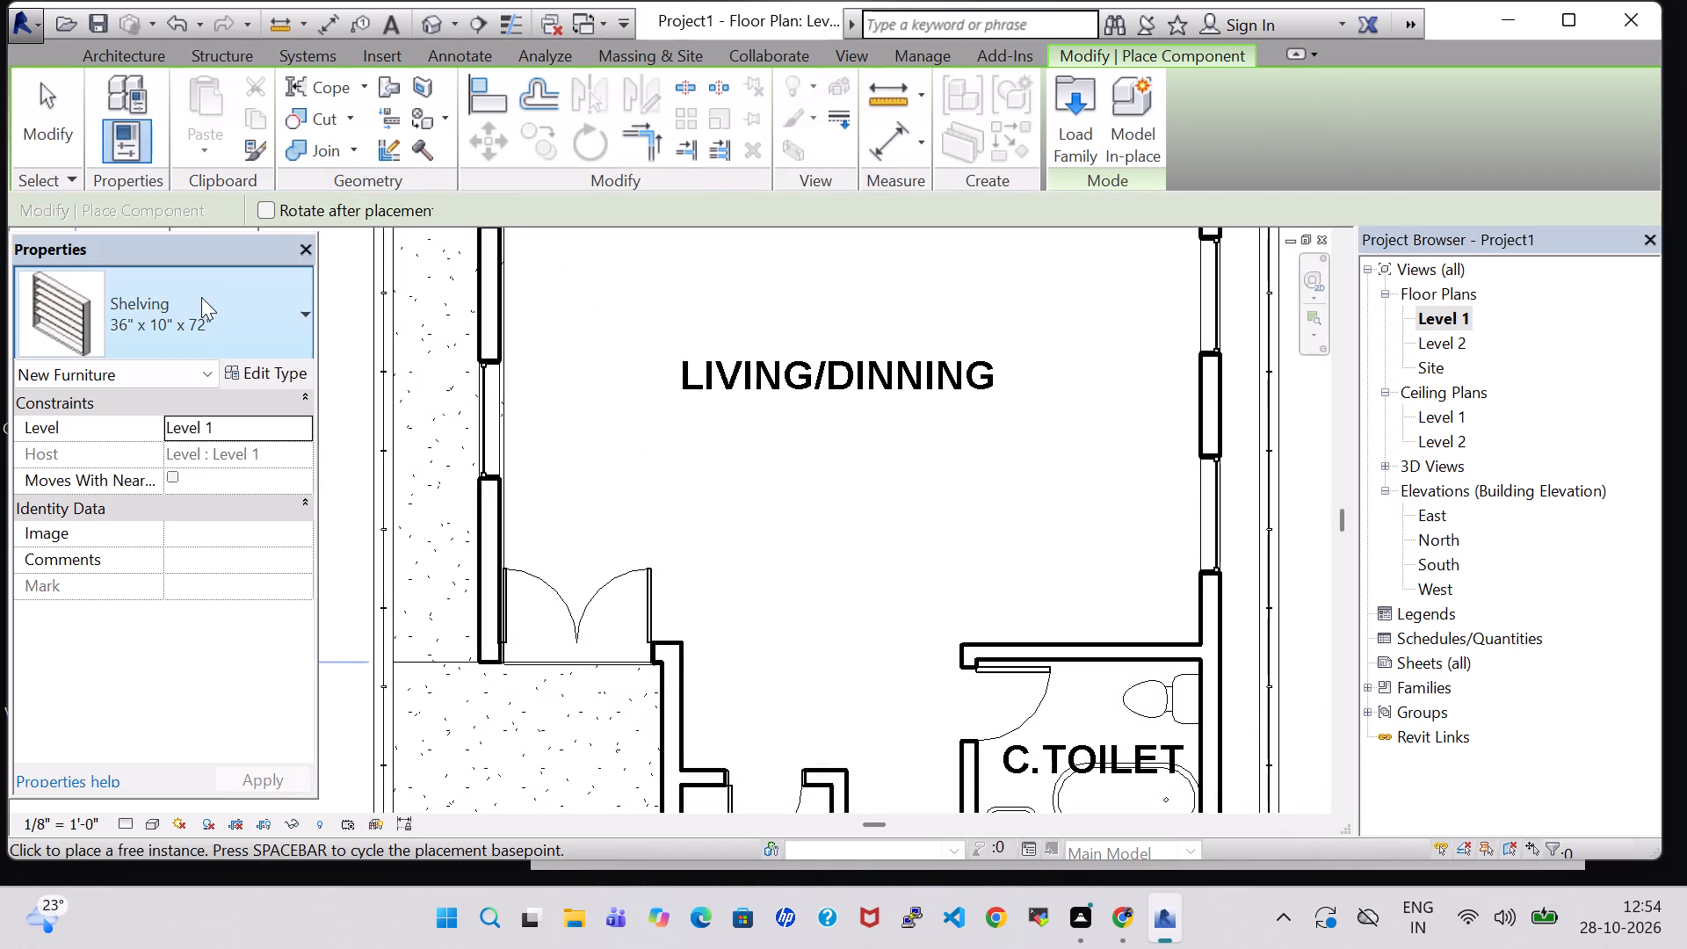
{"action": "left_click", "coordinate": [201, 297]}
{"action": "type", "text": "en"}
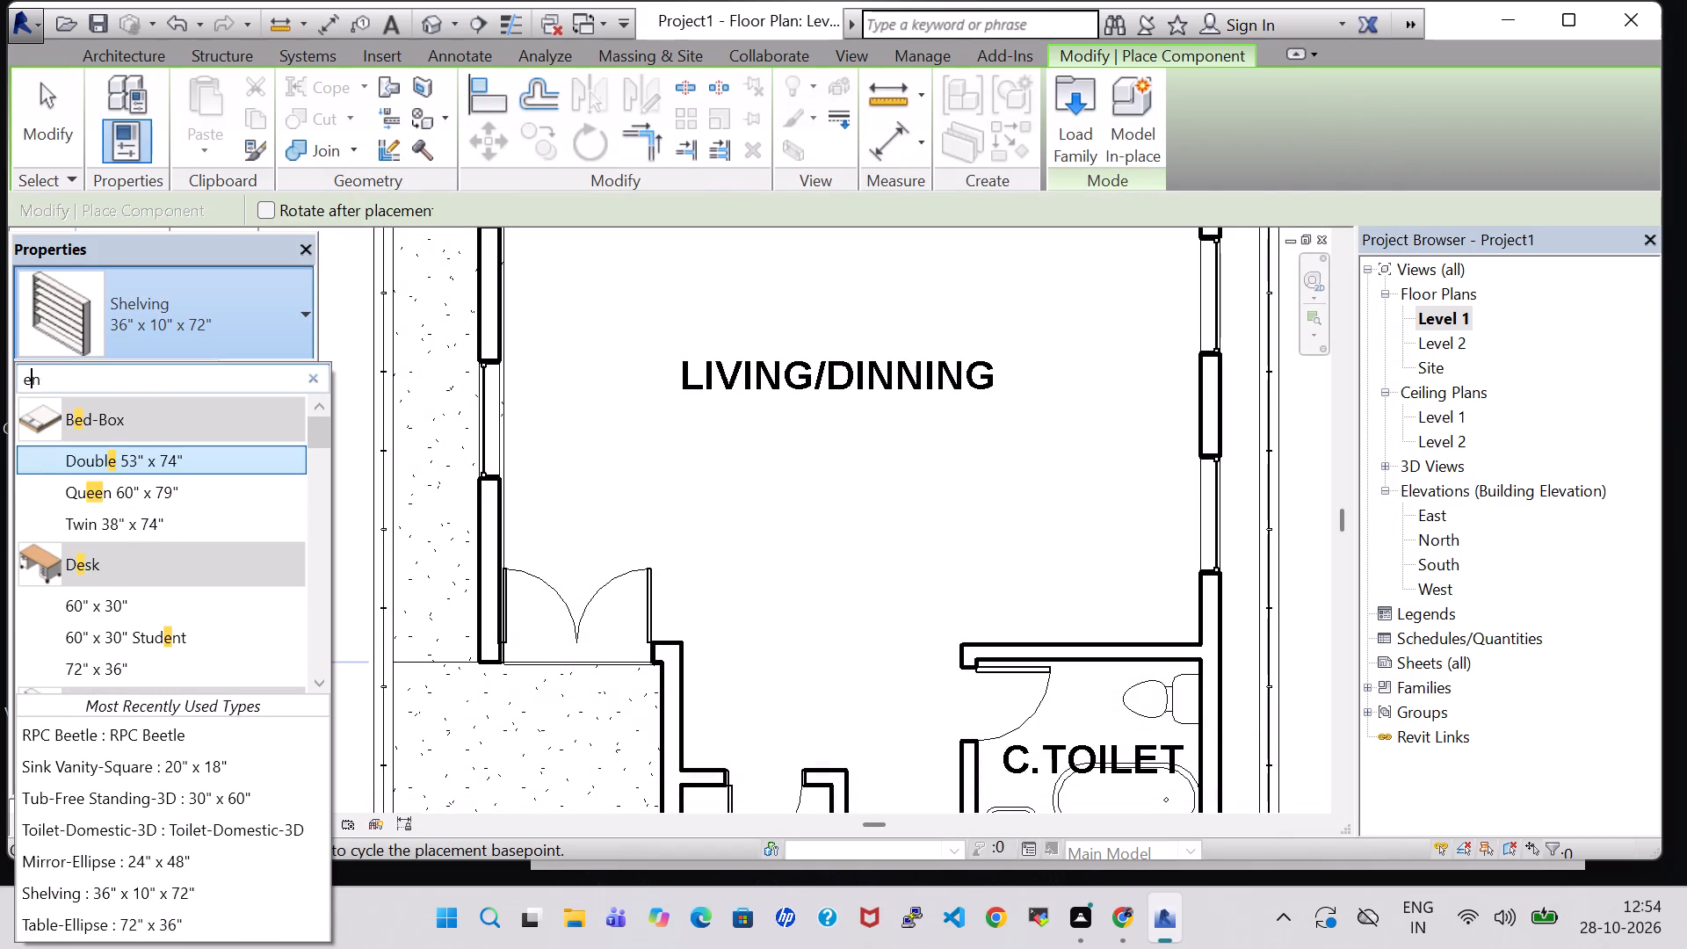
{"action": "key", "text": "t"}
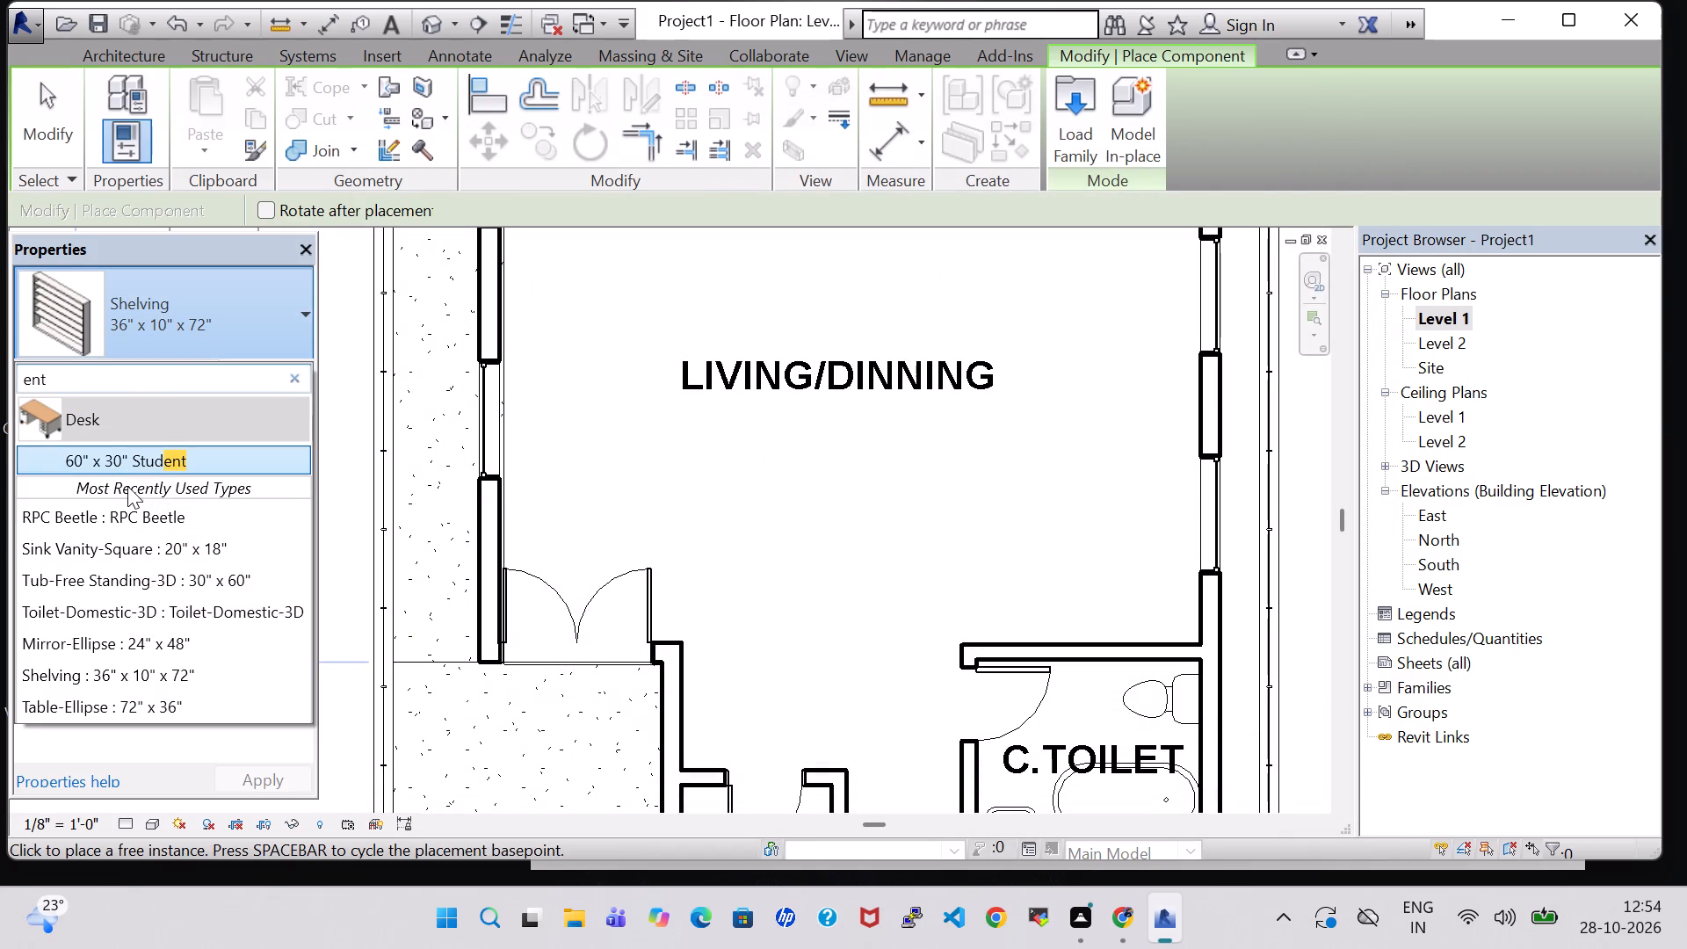
{"action": "key", "text": "BackSpace"}
{"action": "scroll", "coordinate": [46, 547], "scroll_direction": "down", "scroll_amount": 3}
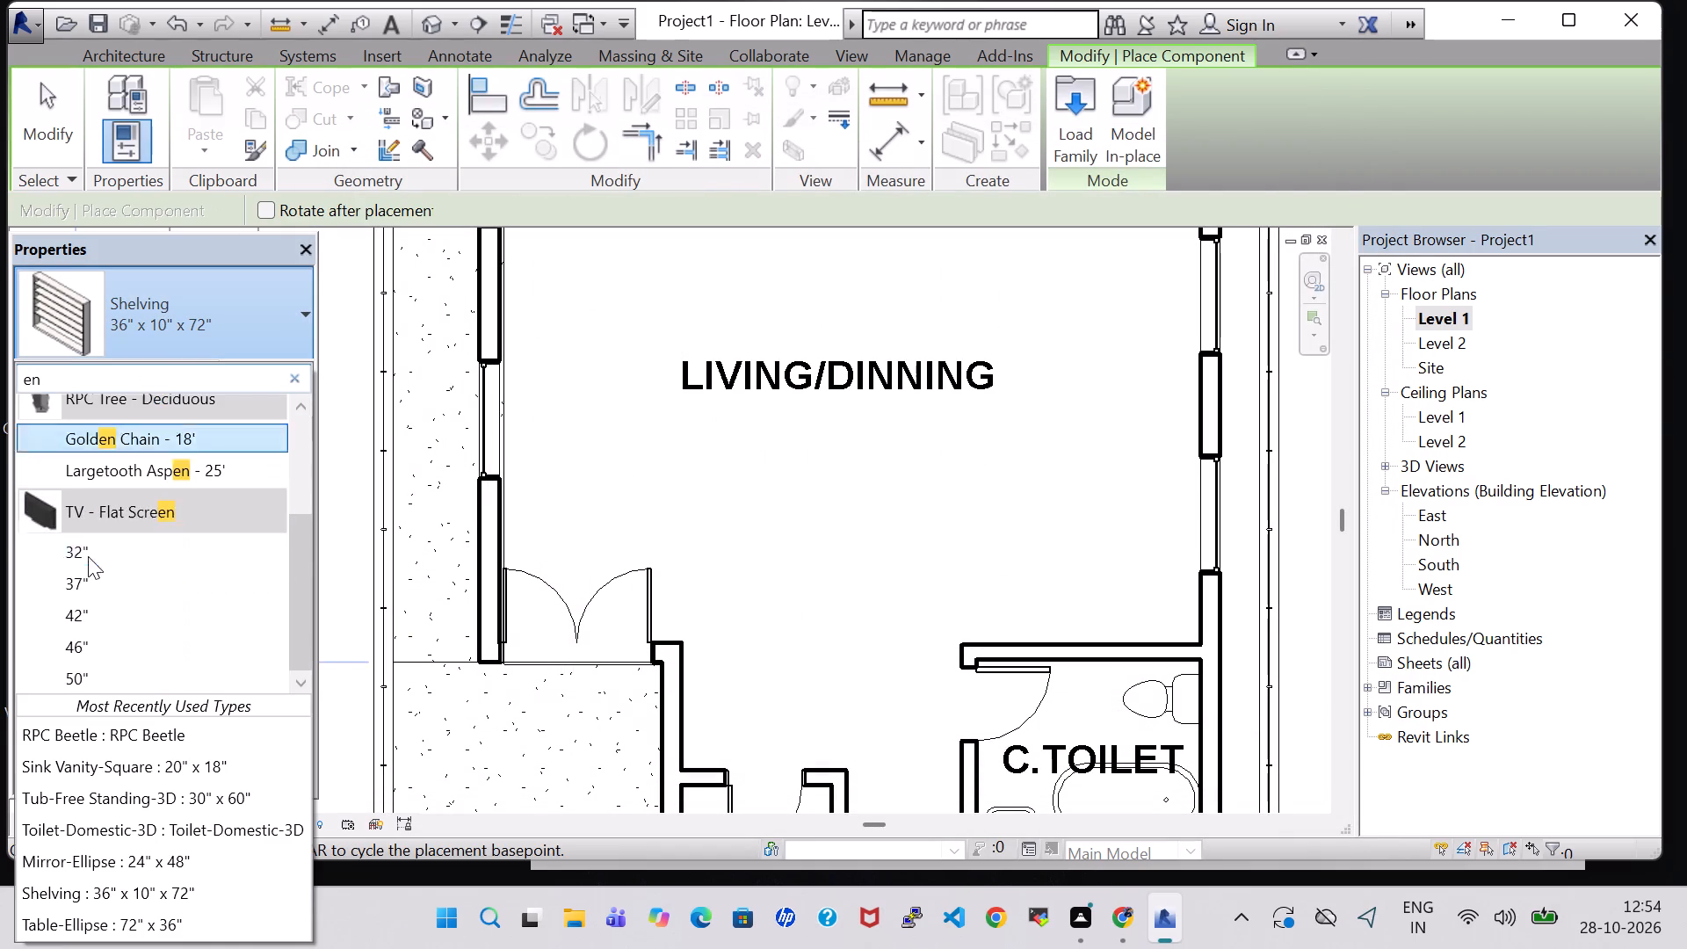
{"action": "scroll", "coordinate": [88, 556], "scroll_direction": "down", "scroll_amount": 5}
{"action": "scroll", "coordinate": [91, 556], "scroll_direction": "up", "scroll_amount": 10}
{"action": "key", "text": "Escape"}
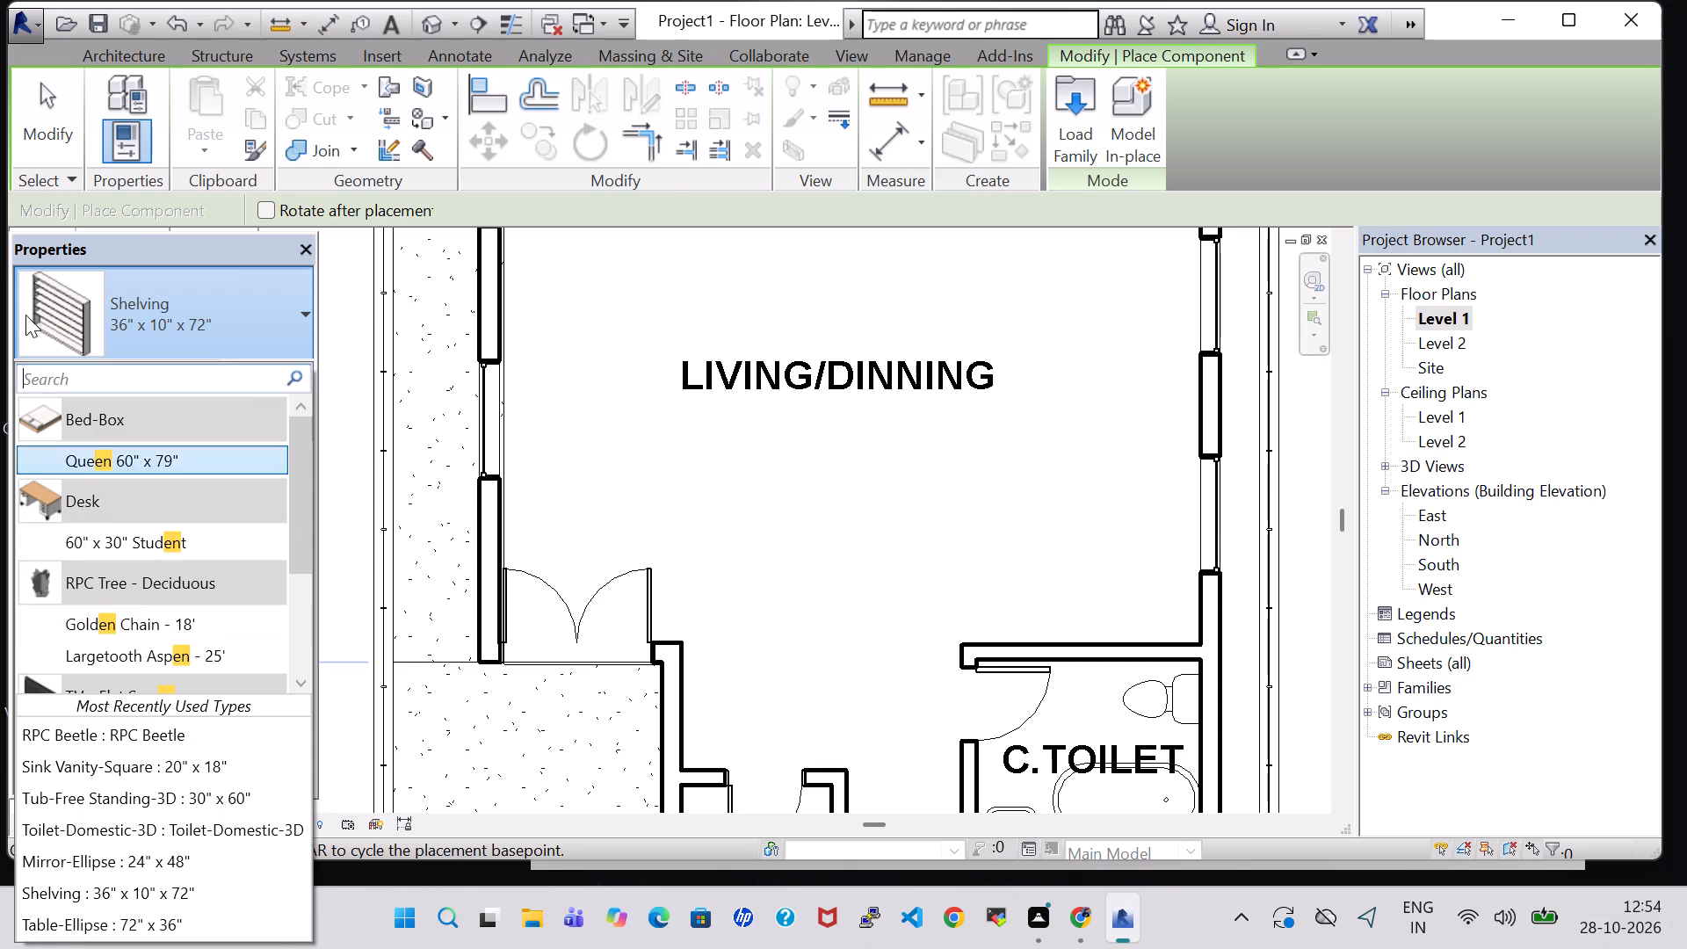
{"action": "key", "text": "Escape"}
{"action": "key", "text": "Escape"}
Load the Entertainment Center family from the Furniture > Storage library folder for placement.
{"action": "left_click", "coordinate": [161, 59]}
{"action": "left_click", "coordinate": [250, 110]}
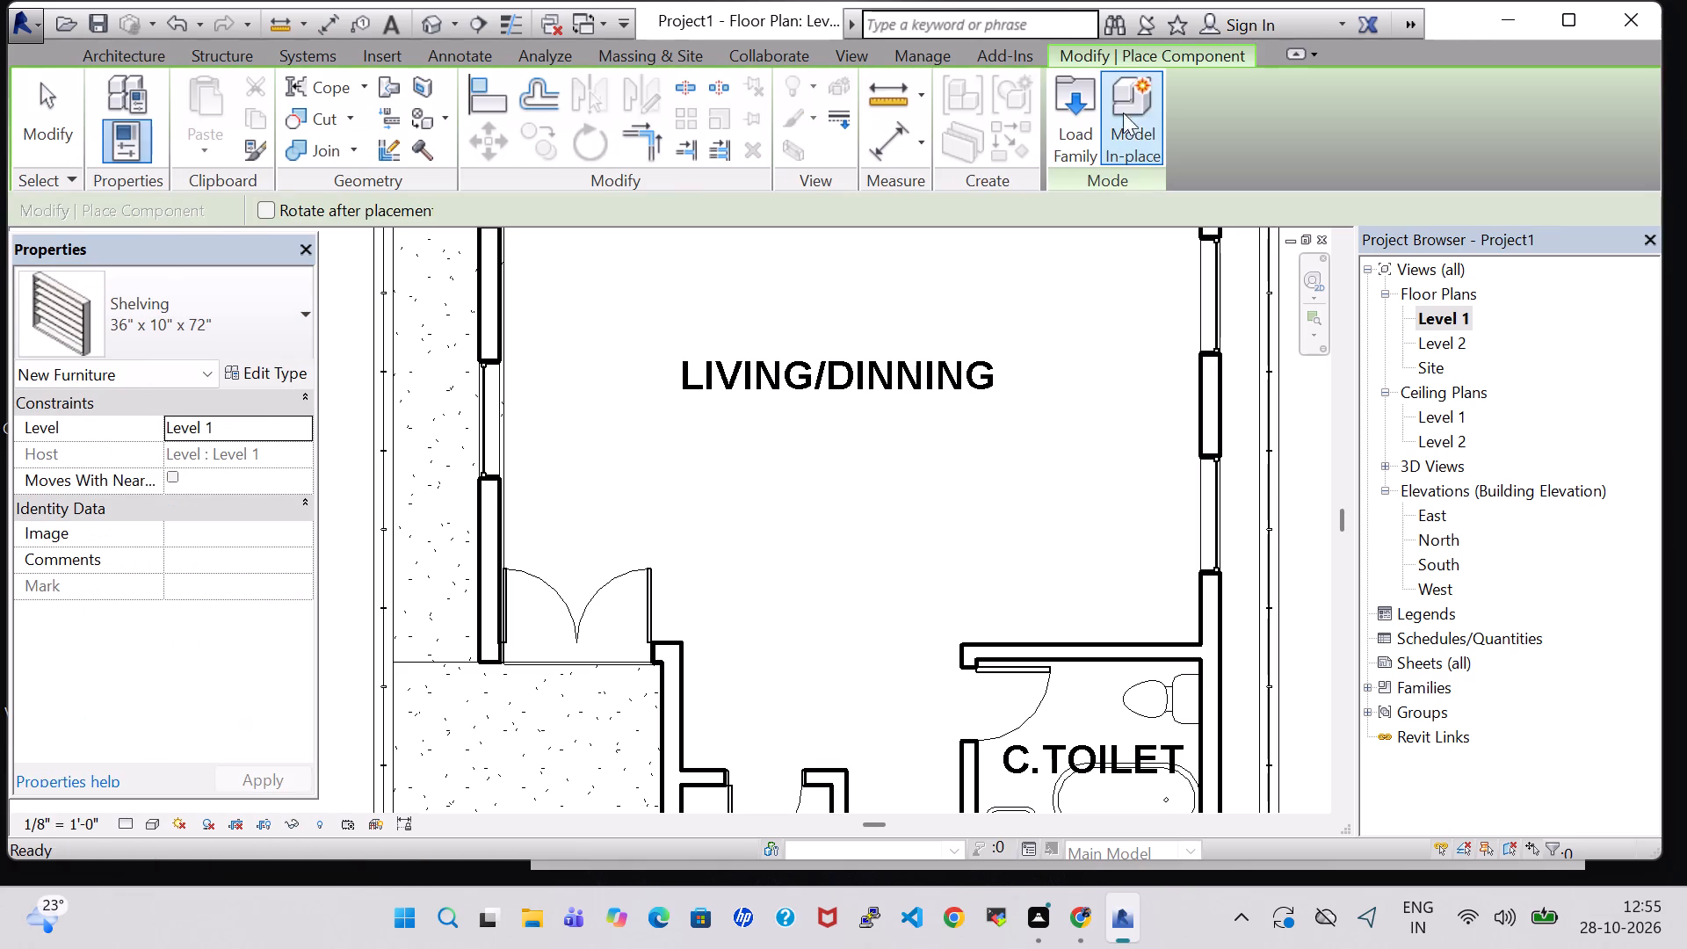
{"action": "left_click", "coordinate": [1082, 121]}
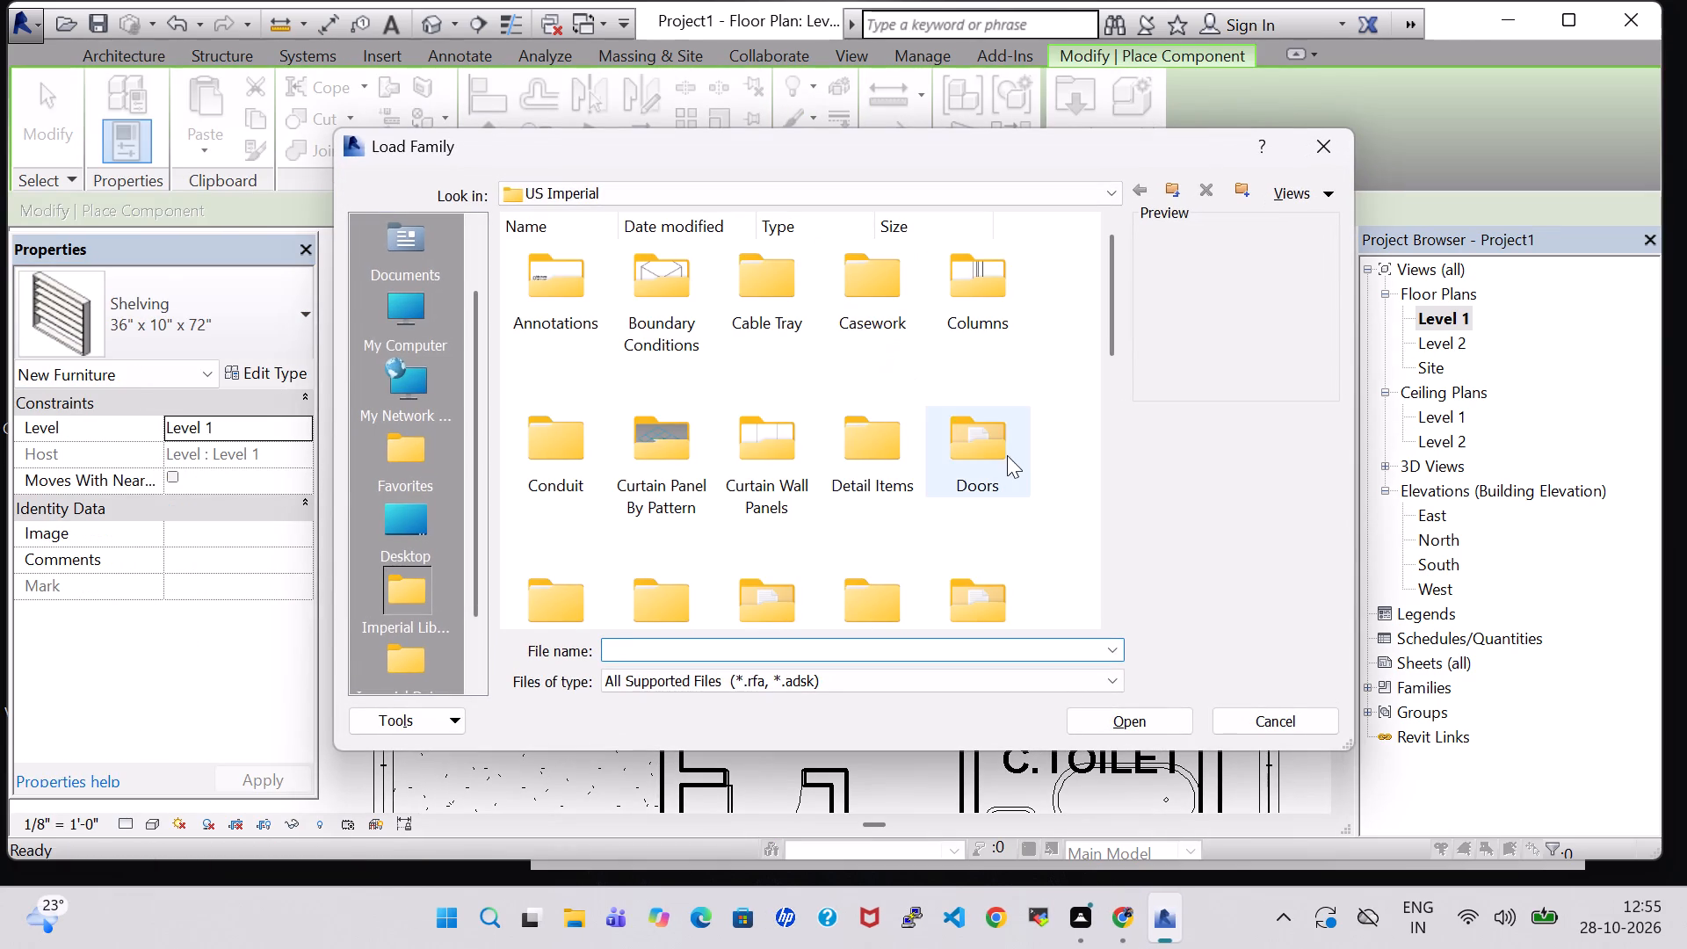
{"action": "double_click", "coordinate": [1007, 455]}
{"action": "left_click", "coordinate": [786, 293]}
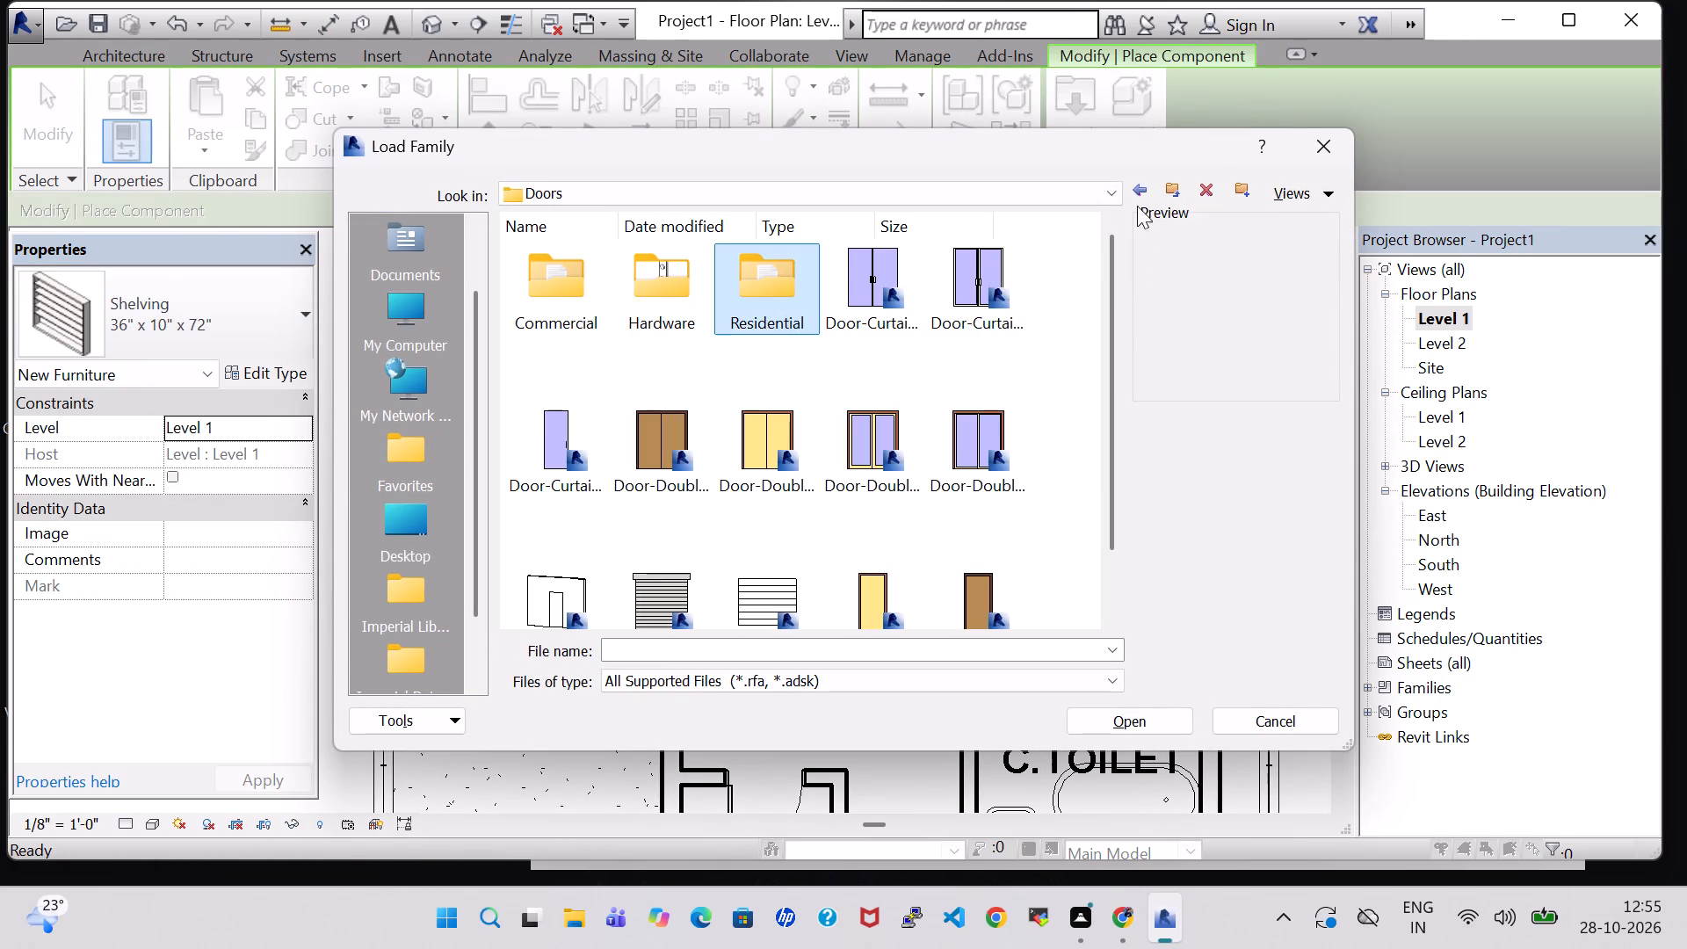
{"action": "left_click", "coordinate": [1135, 191]}
{"action": "scroll", "coordinate": [925, 432], "scroll_direction": "down", "scroll_amount": 1}
{"action": "double_click", "coordinate": [1027, 381]}
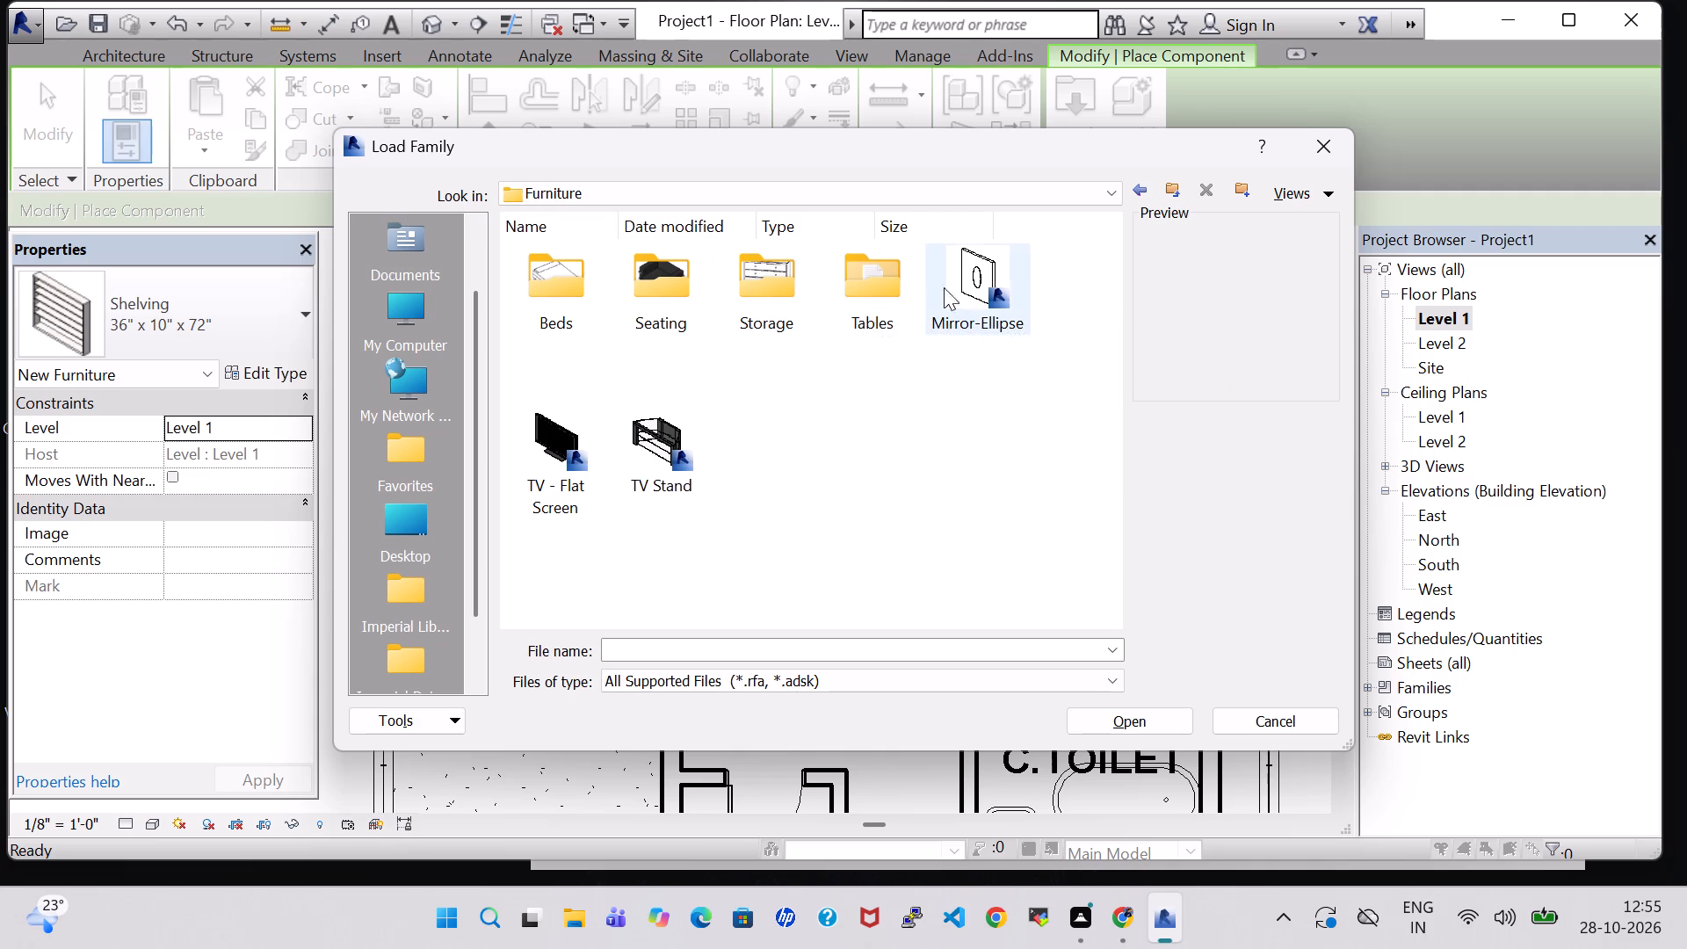
{"action": "double_click", "coordinate": [783, 291]}
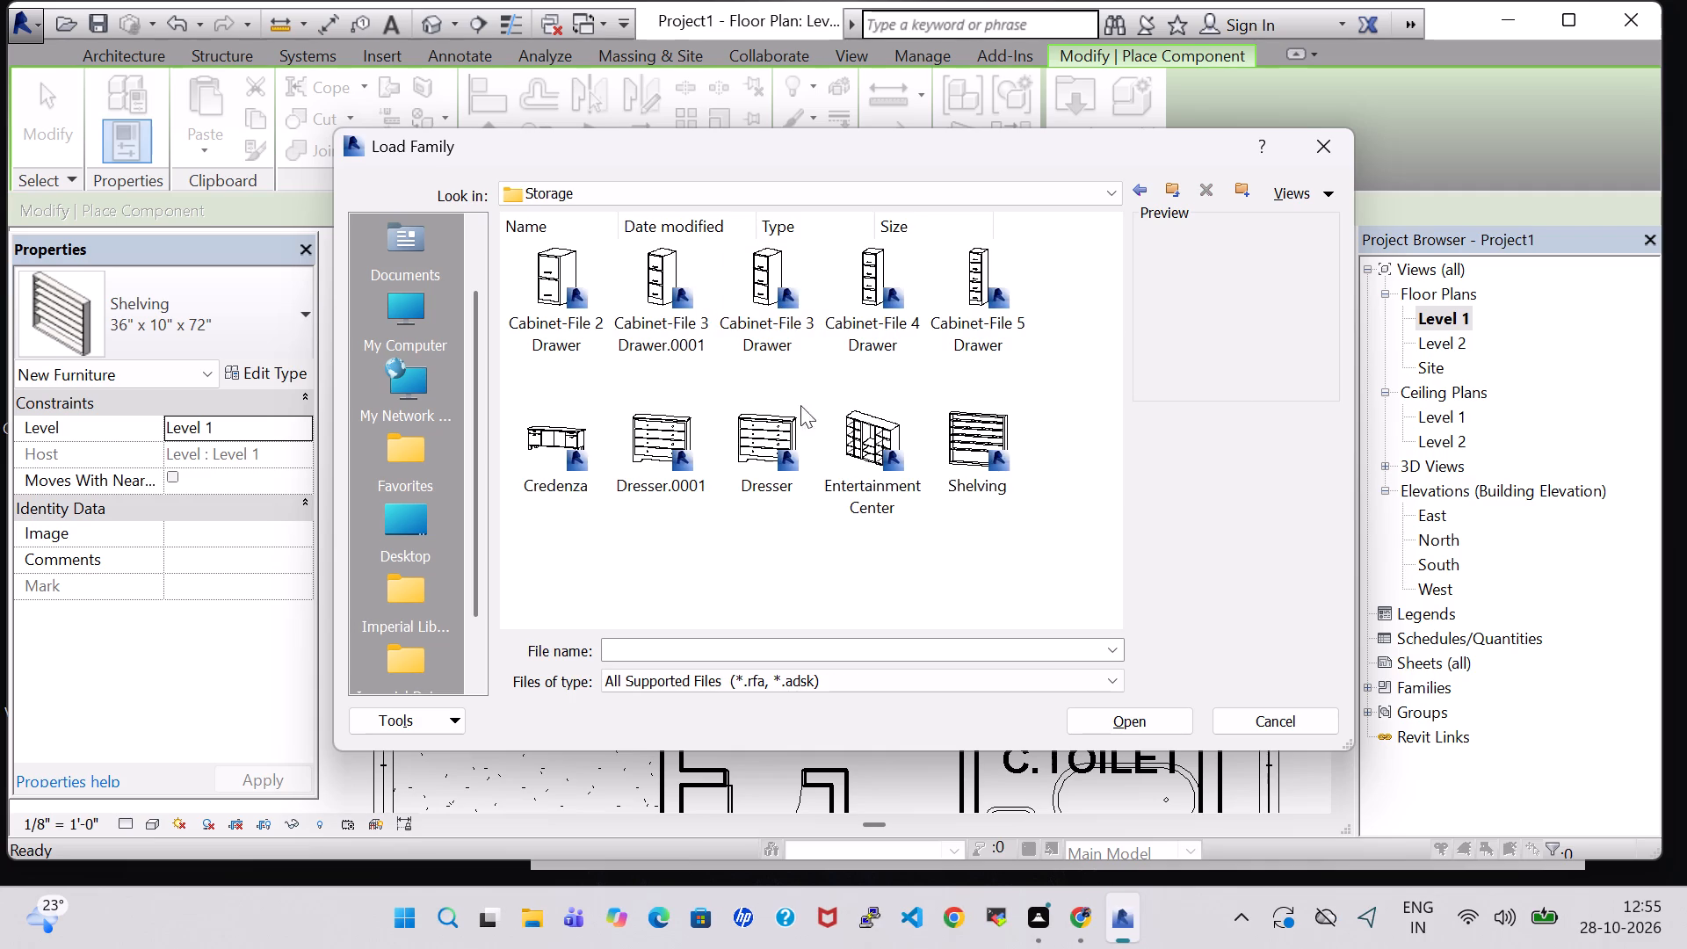
{"action": "left_click", "coordinate": [859, 439]}
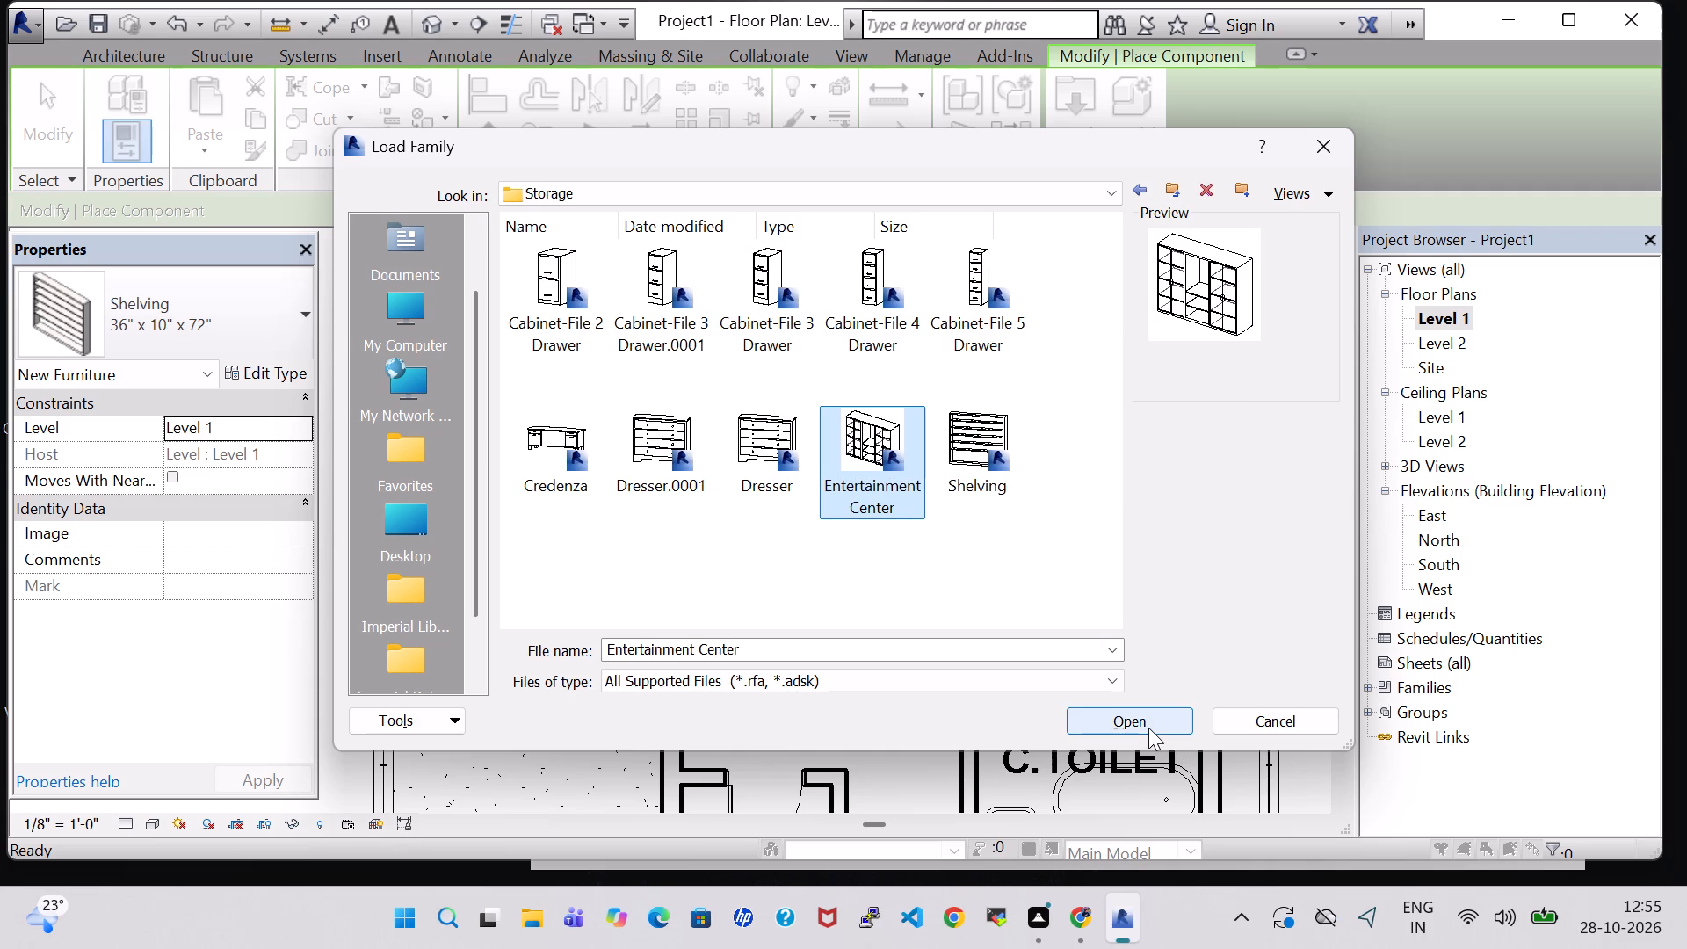
{"action": "left_click", "coordinate": [1148, 728]}
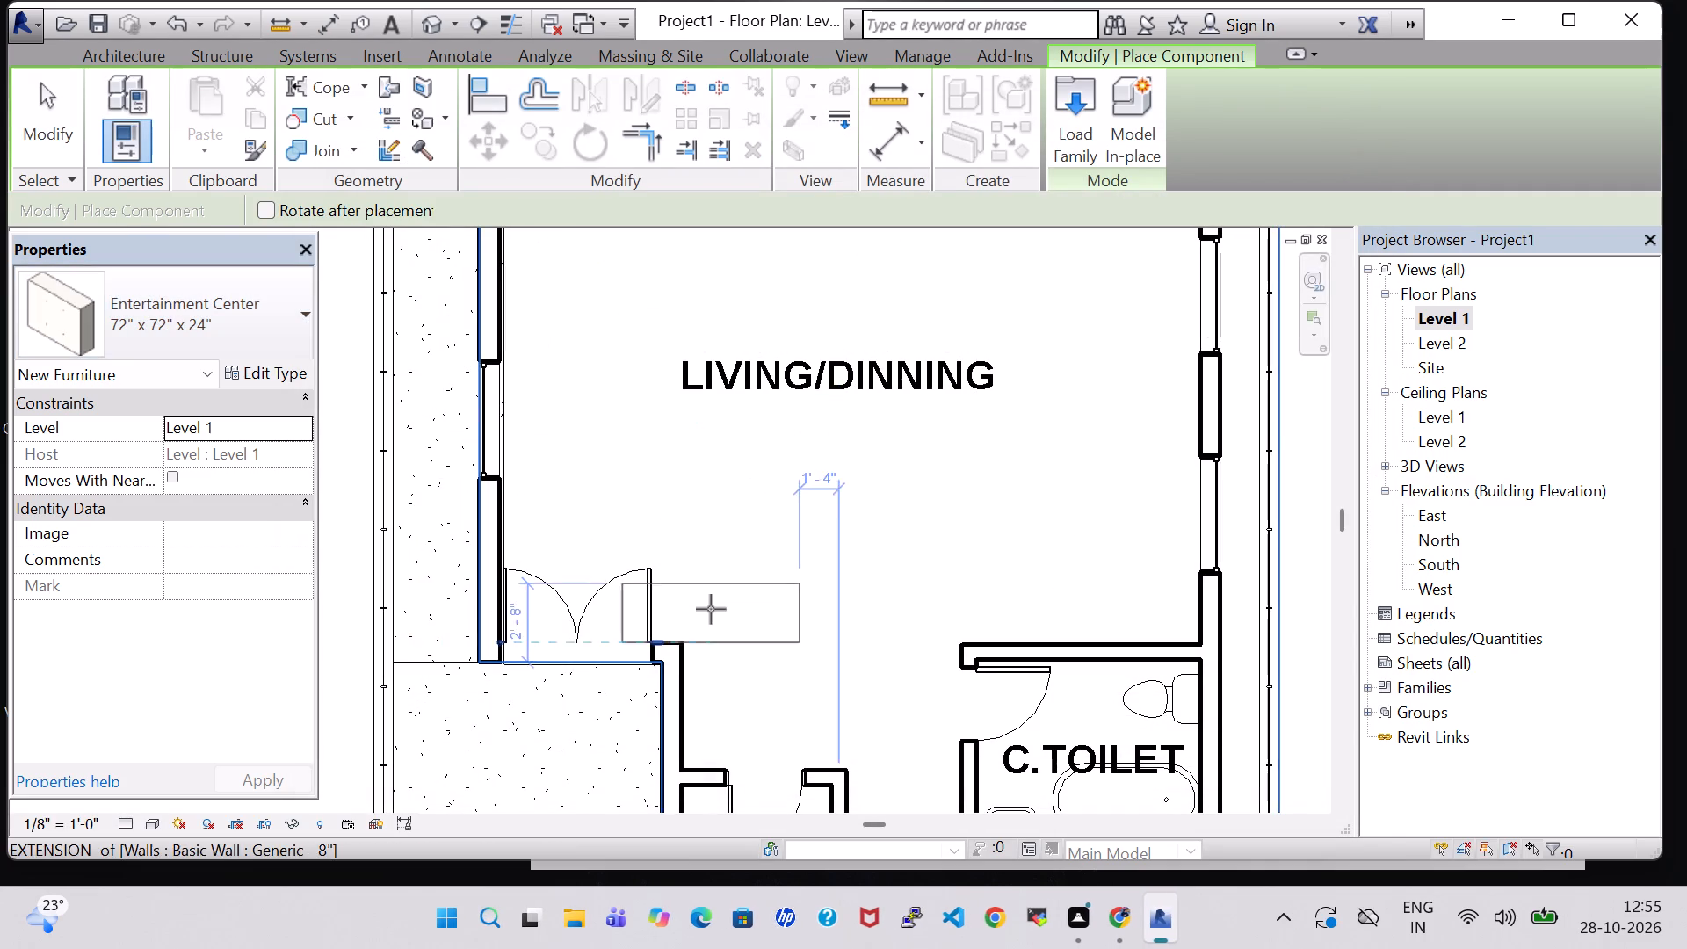
Set the Entertainment Center type's width to 4' 0" and height to 4' 0" in its type properties.
{"action": "scroll", "coordinate": [711, 609], "scroll_direction": "up", "scroll_amount": 2}
{"action": "left_click", "coordinate": [170, 321]}
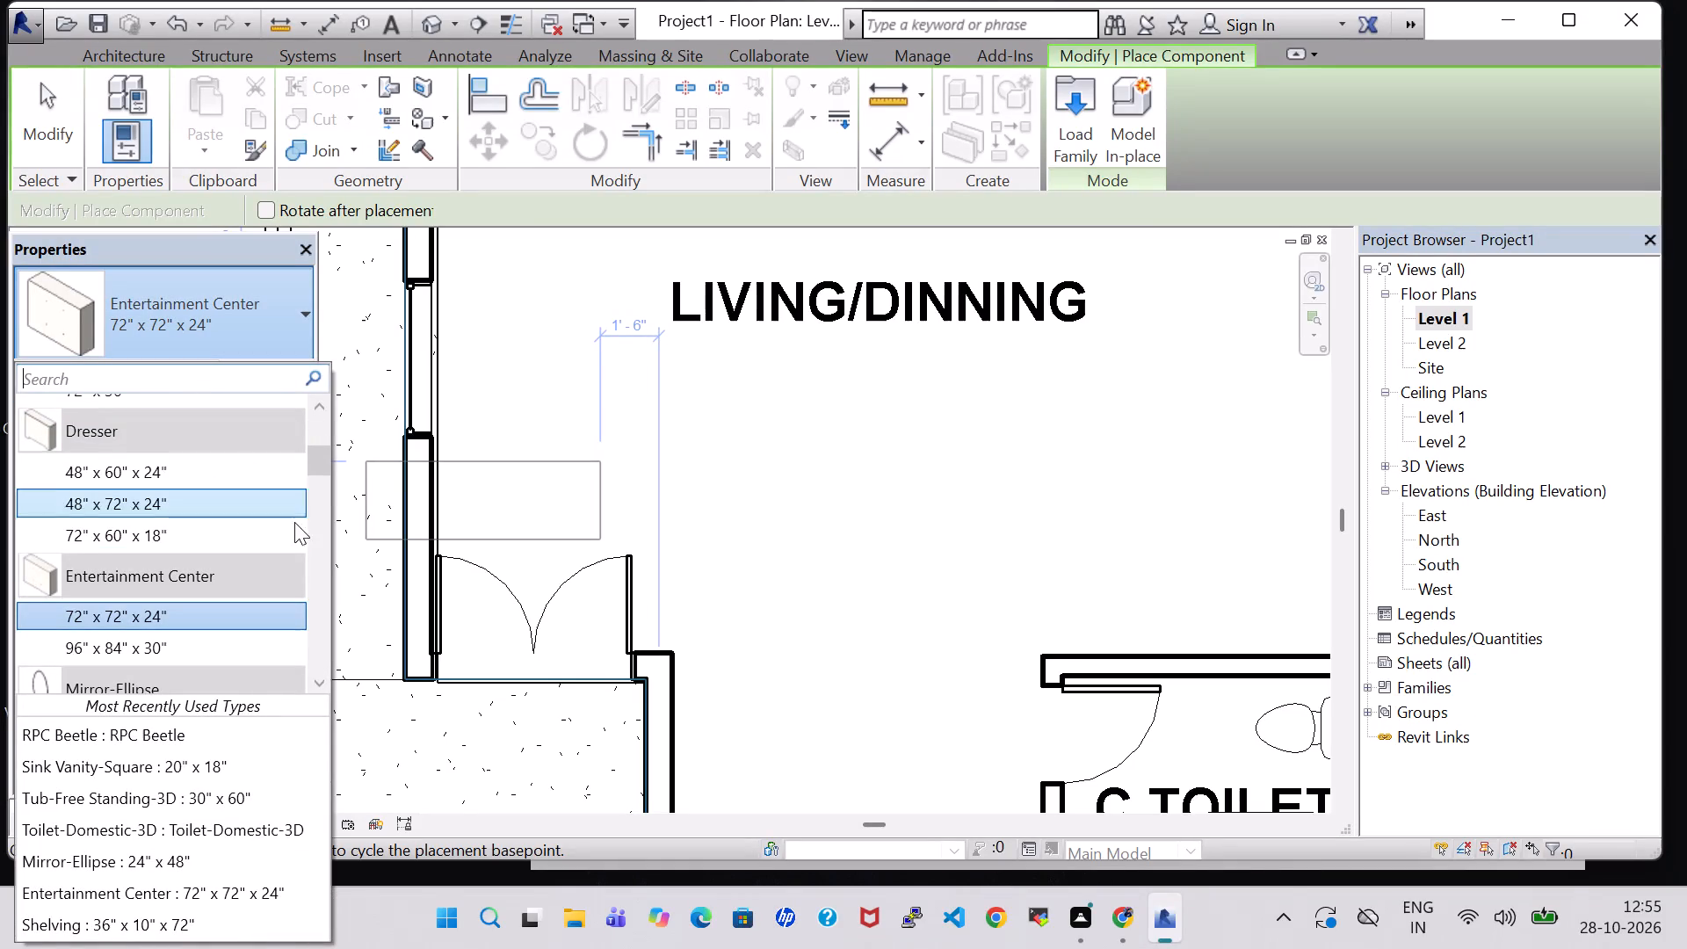
{"action": "key", "text": "Escape"}
{"action": "middle_click_drag", "start_coordinate": [734, 680], "coordinate": [722, 360]}
{"action": "scroll", "coordinate": [724, 317], "scroll_direction": "down", "scroll_amount": 2}
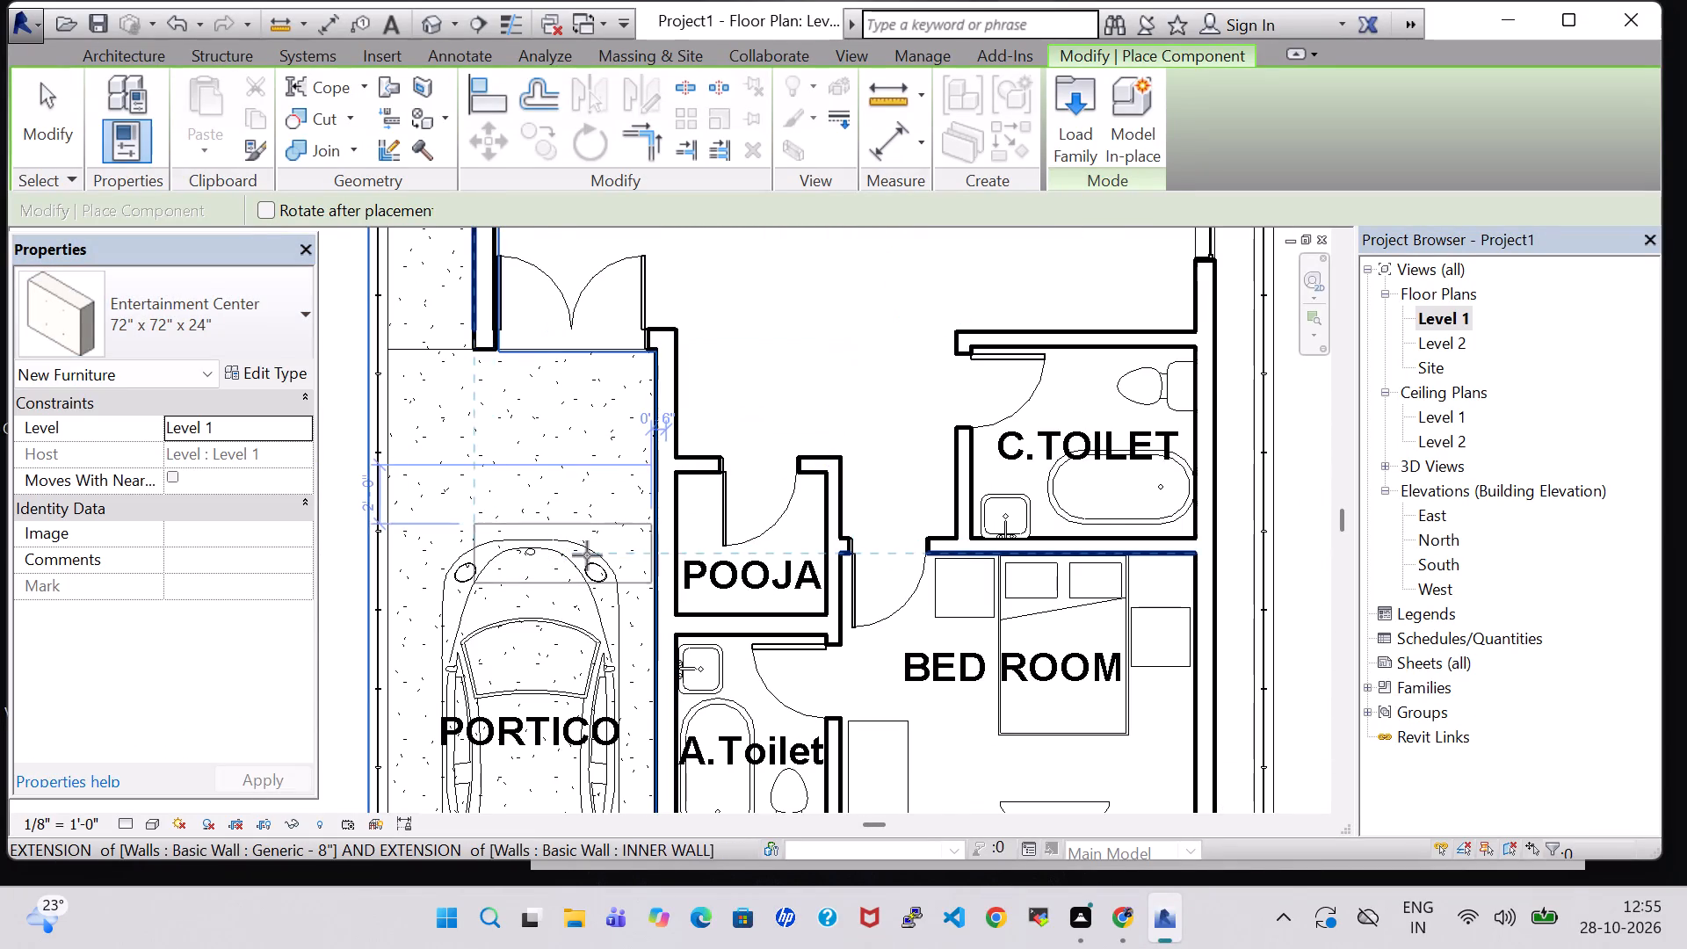
{"action": "scroll", "coordinate": [590, 559], "scroll_direction": "up", "scroll_amount": 3}
{"action": "left_click", "coordinate": [276, 377]}
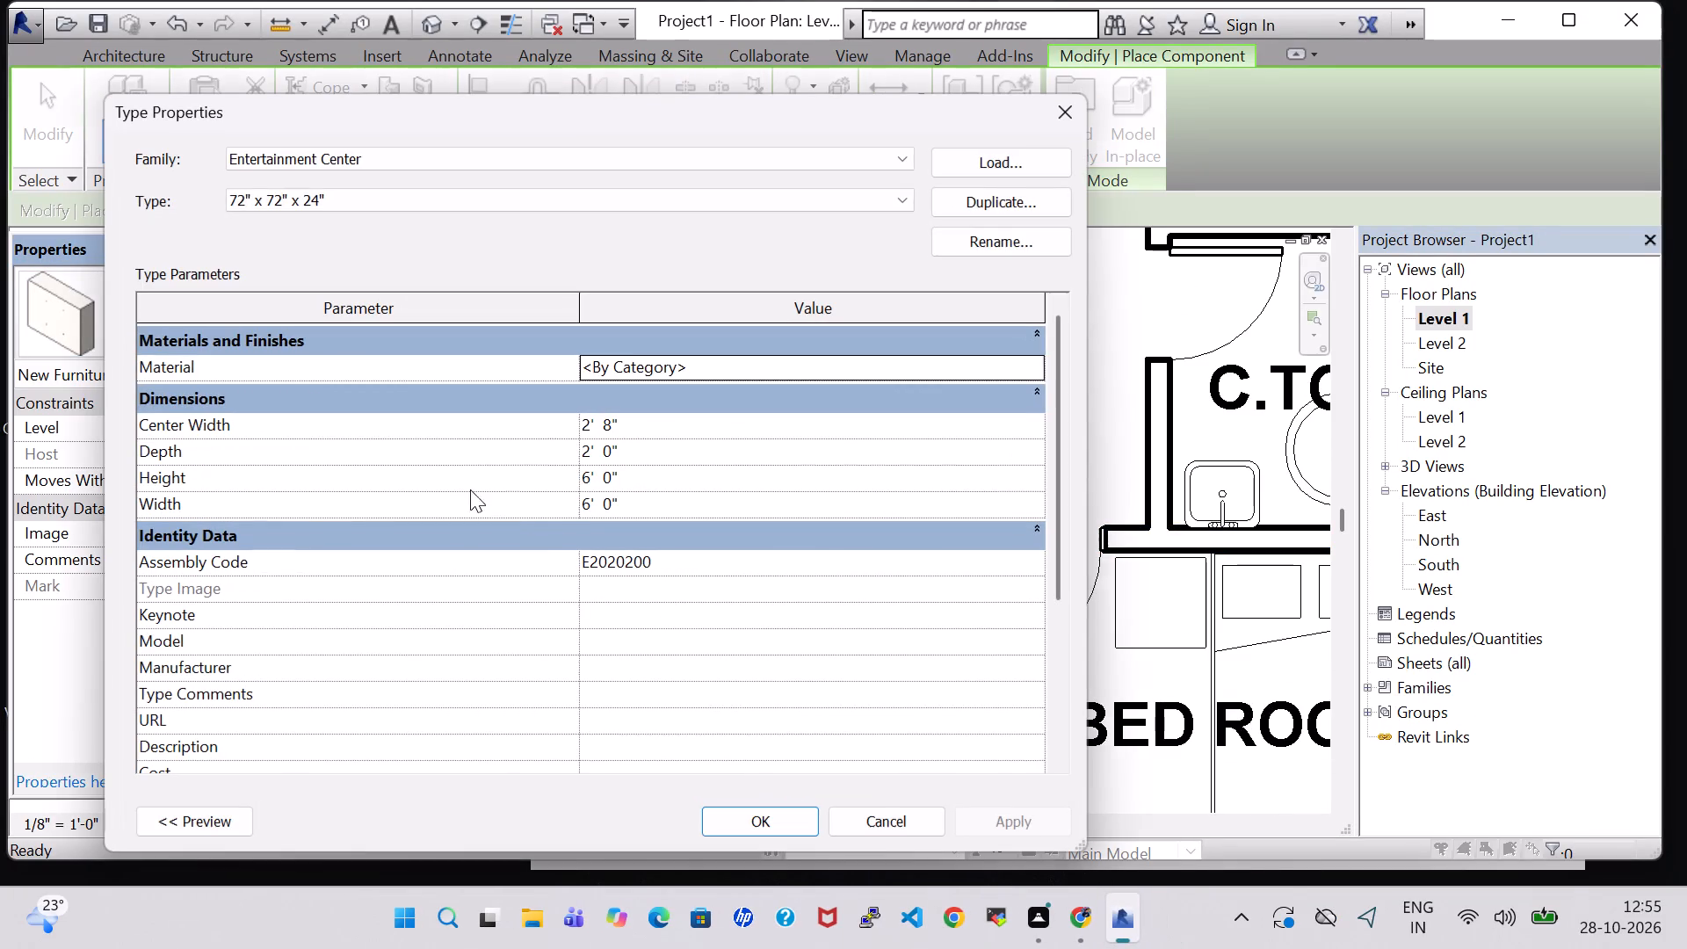
{"action": "left_click", "coordinate": [593, 500]}
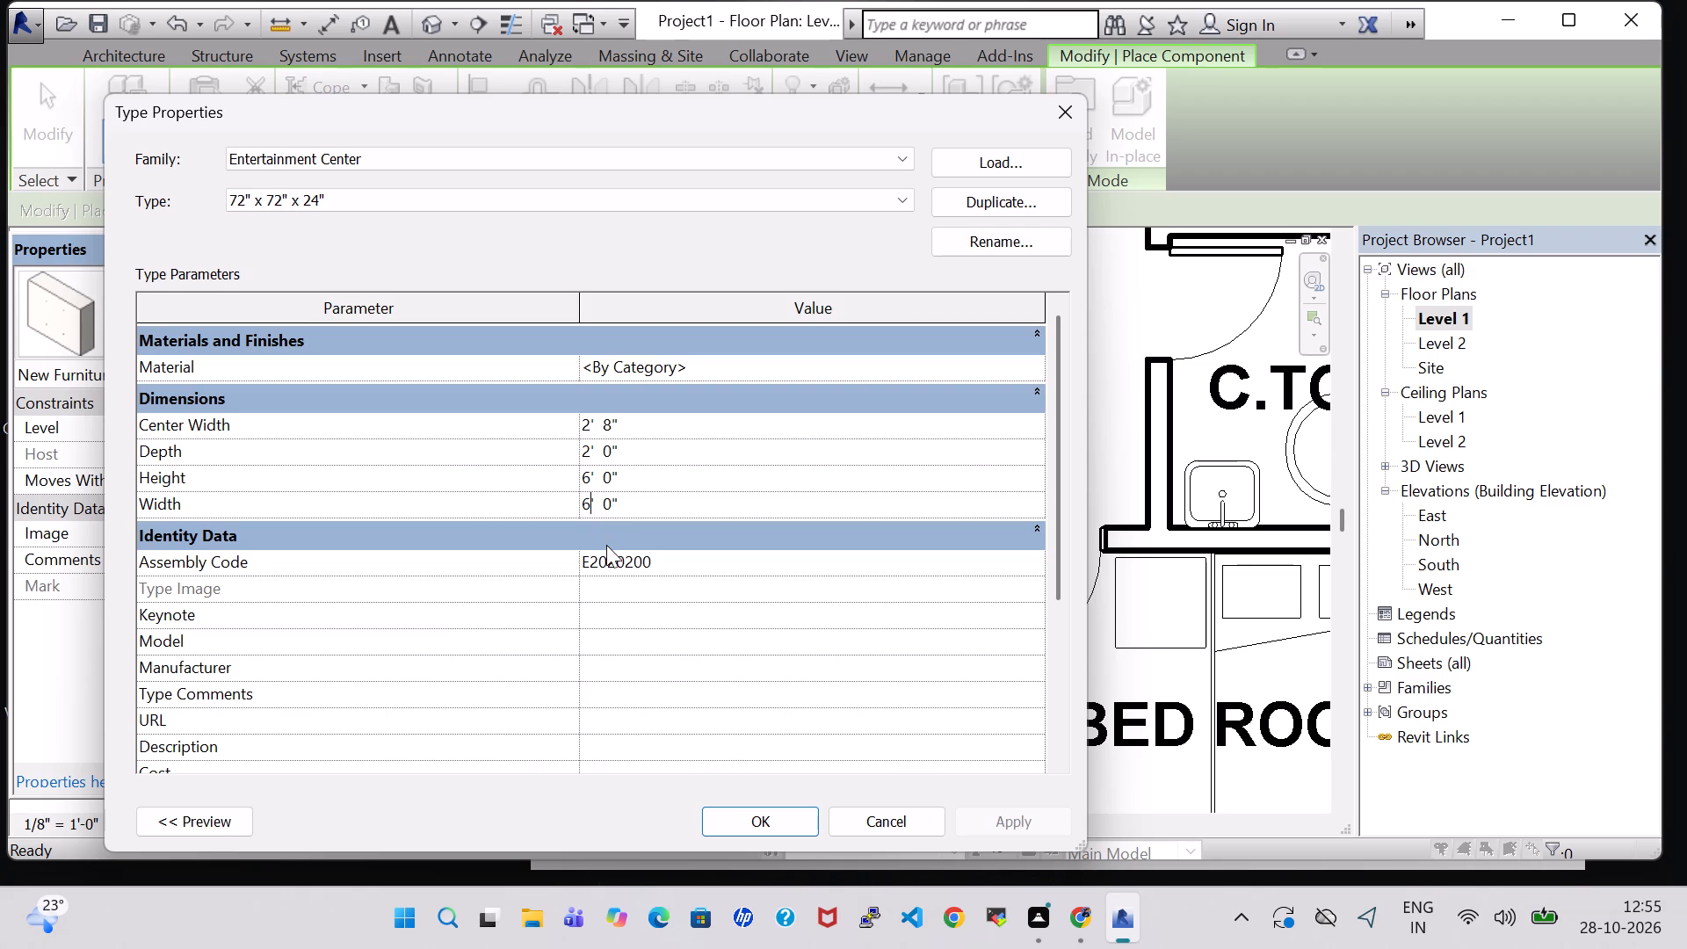
{"action": "key", "text": "BackSpace"}
{"action": "key", "text": "4"}
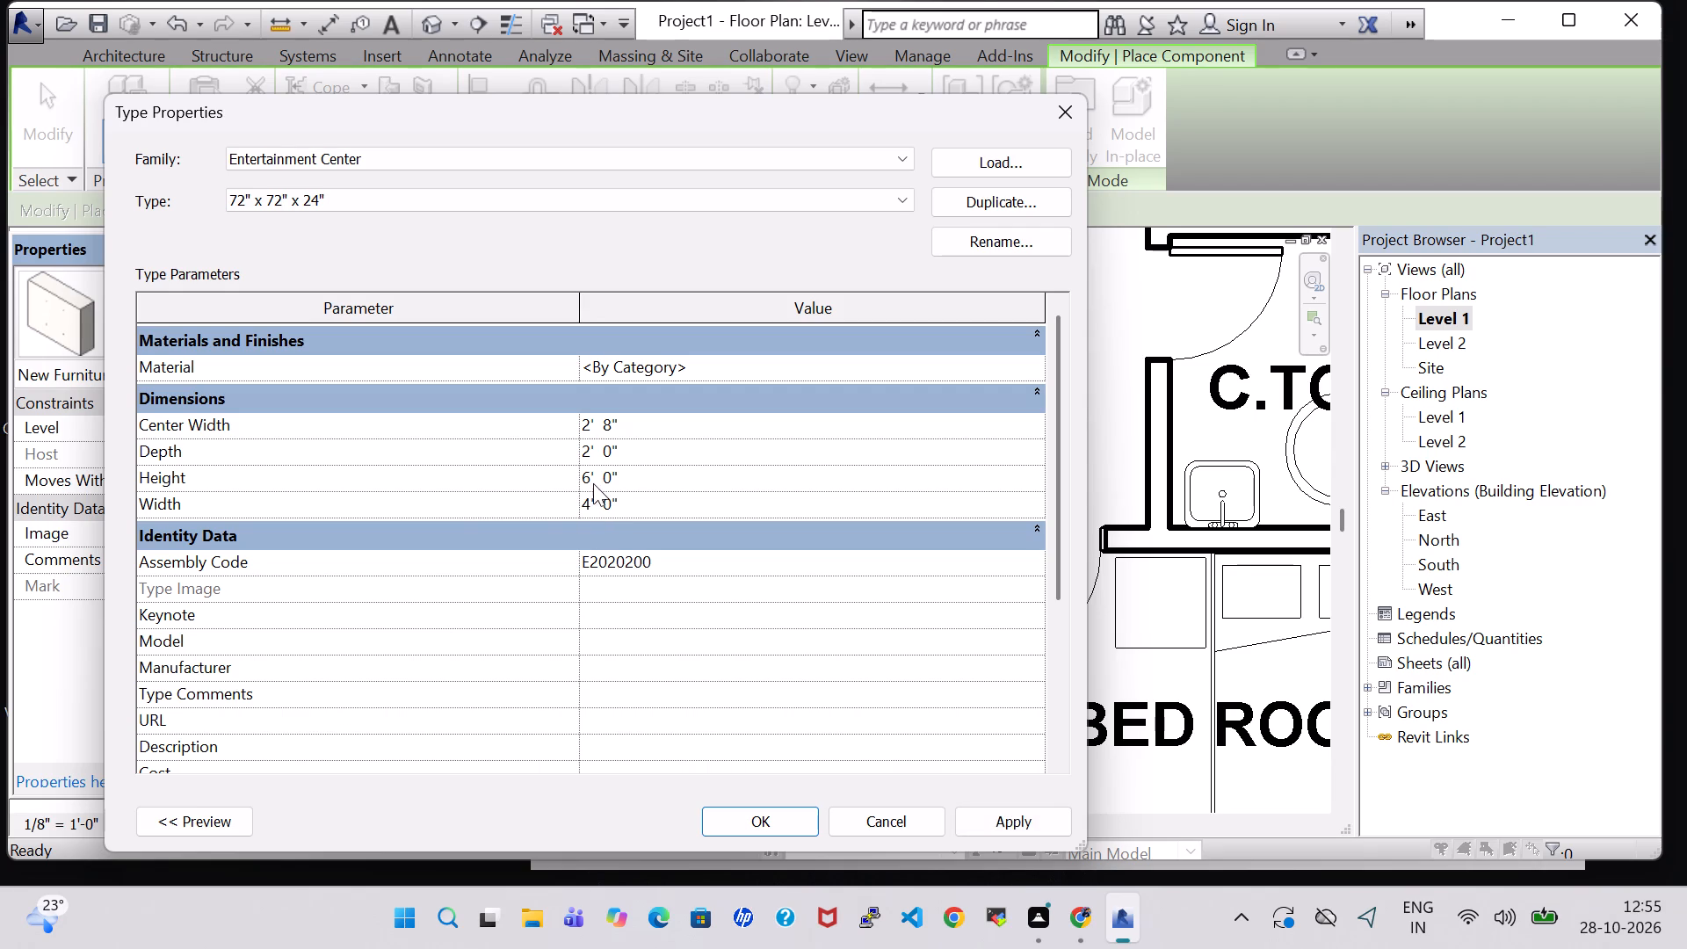
{"action": "left_click", "coordinate": [590, 474]}
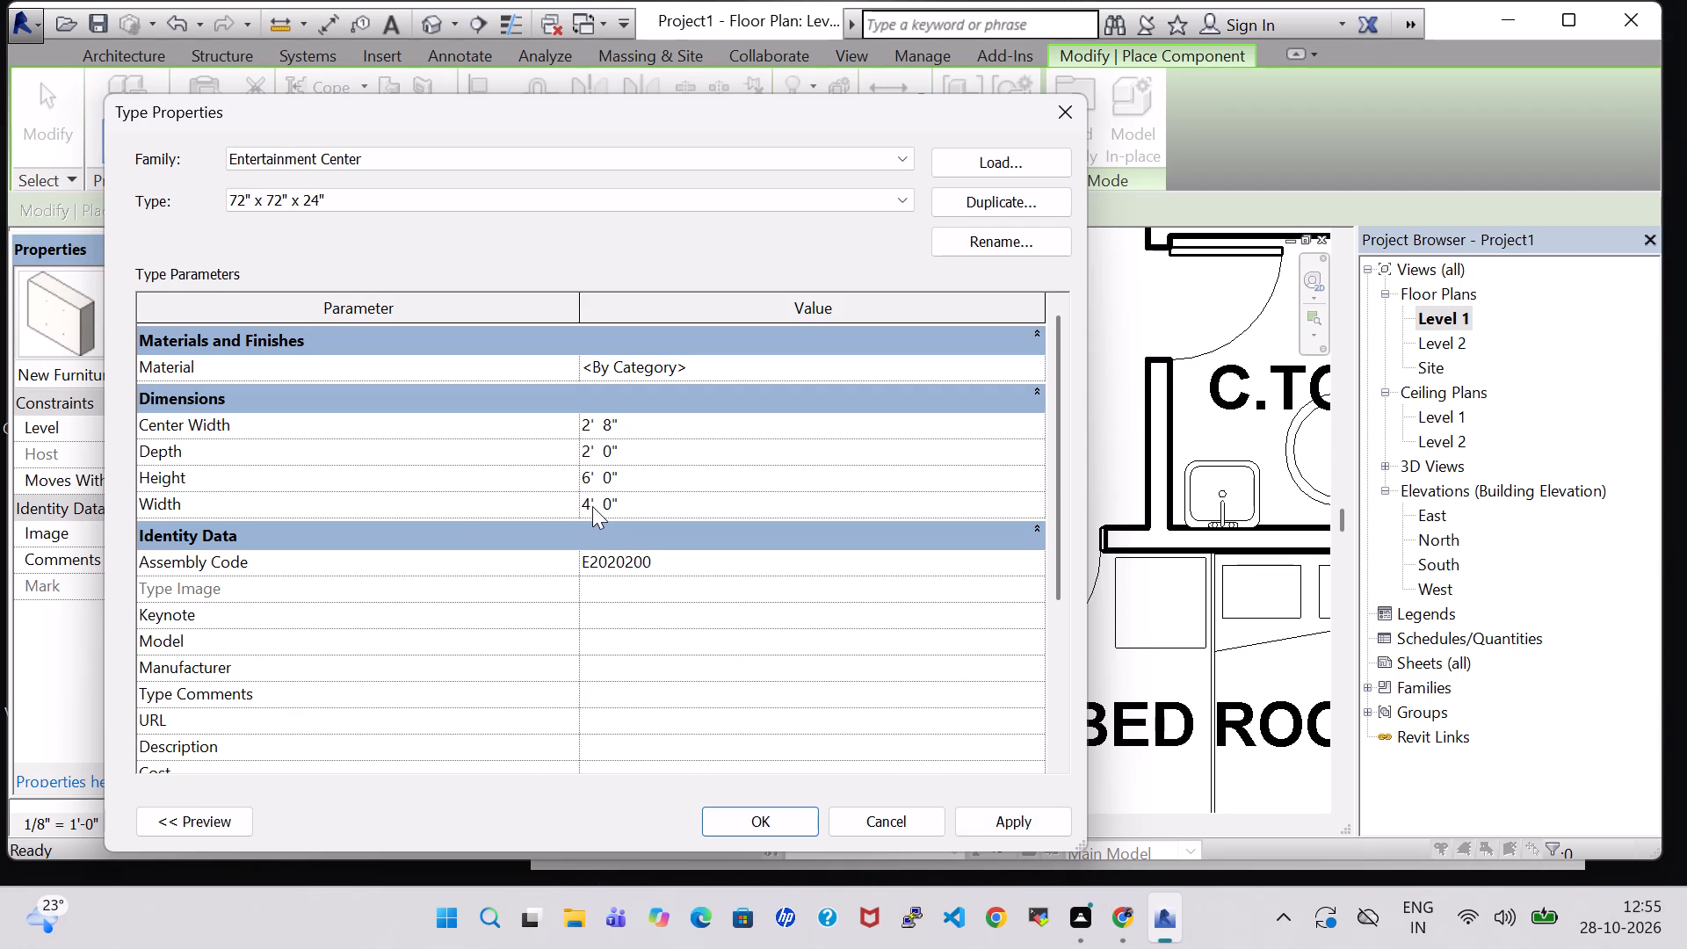
{"action": "key", "text": "BackSpace"}
{"action": "key", "text": "4"}
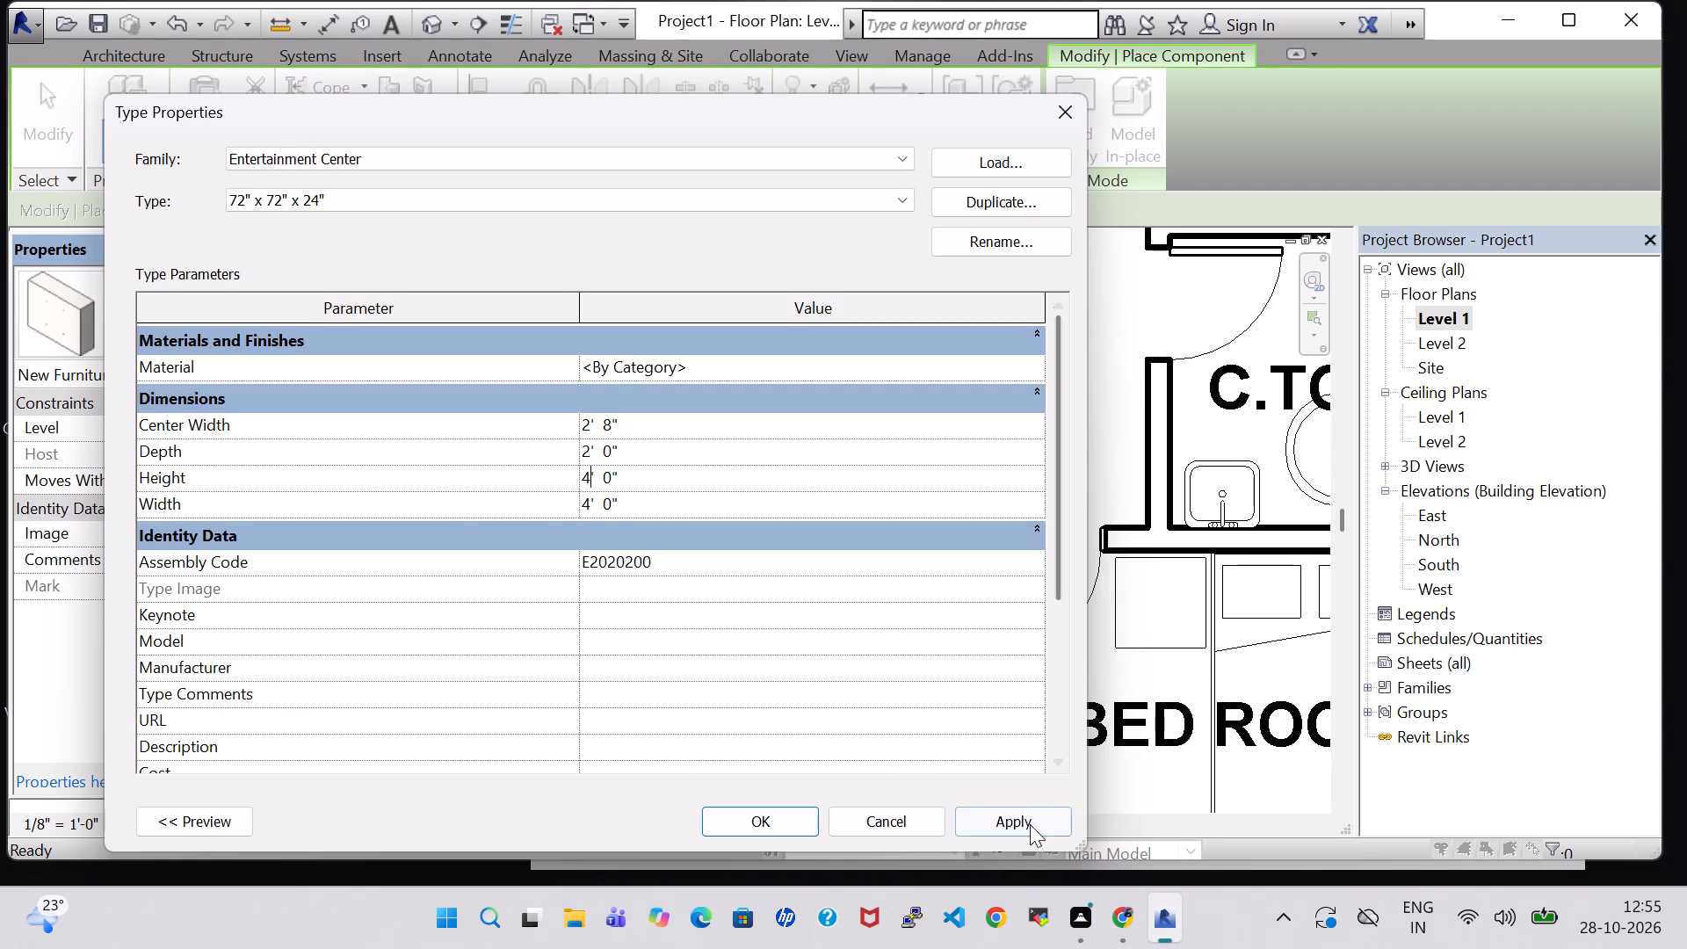
{"action": "left_click", "coordinate": [1030, 824]}
{"action": "left_click", "coordinate": [790, 825]}
Place one Entertainment Center in the POOJA room, against the wall opposite its door, and end component placement.
{"action": "scroll", "coordinate": [870, 544], "scroll_direction": "up", "scroll_amount": 4}
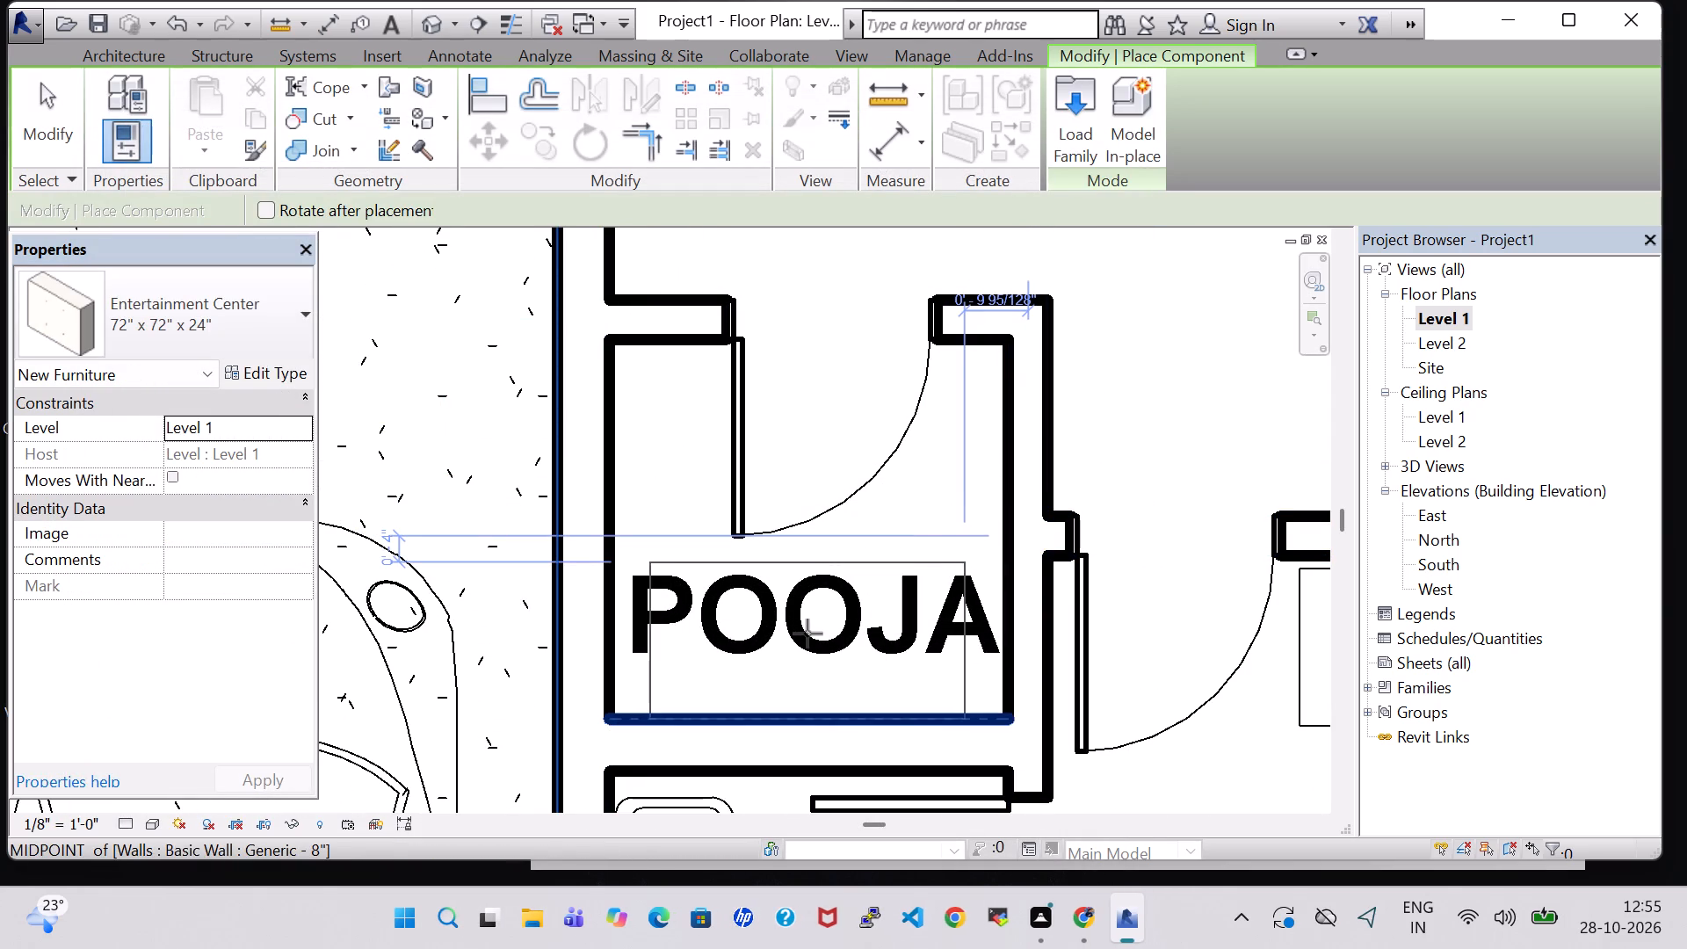
{"action": "left_click", "coordinate": [807, 634]}
{"action": "key", "text": "Escape"}
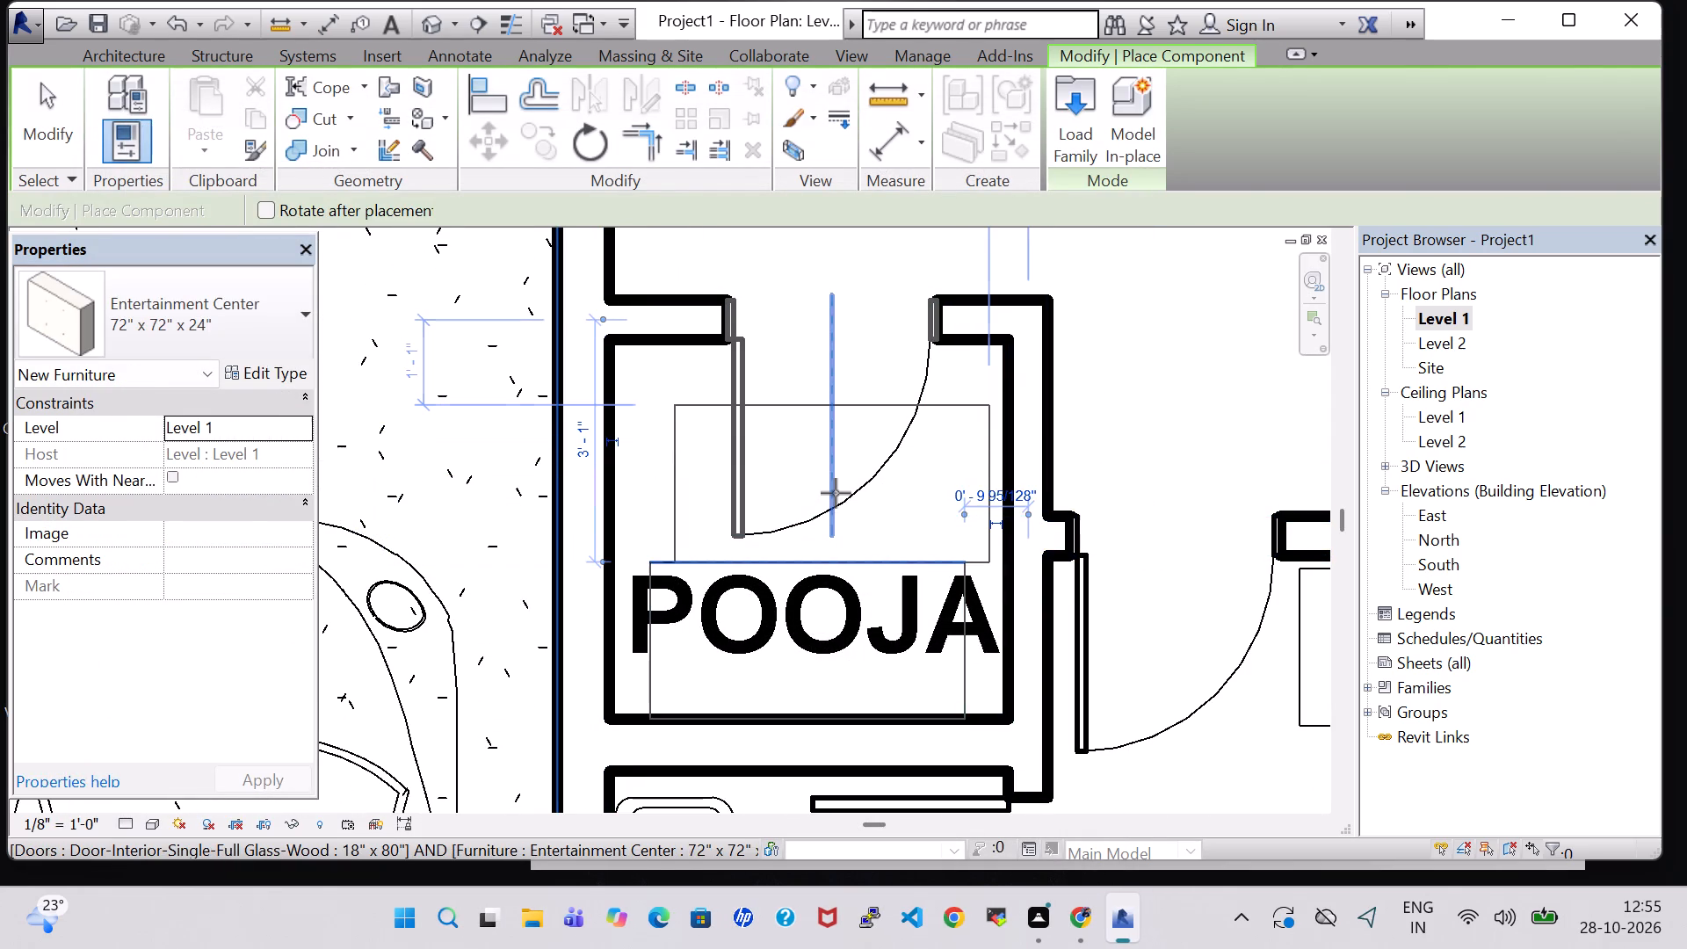
{"action": "key", "text": "Escape"}
In the default 3D view, rotate the POOJA room's entertainment center by two successive rotation increments.
{"action": "left_click", "coordinate": [436, 25]}
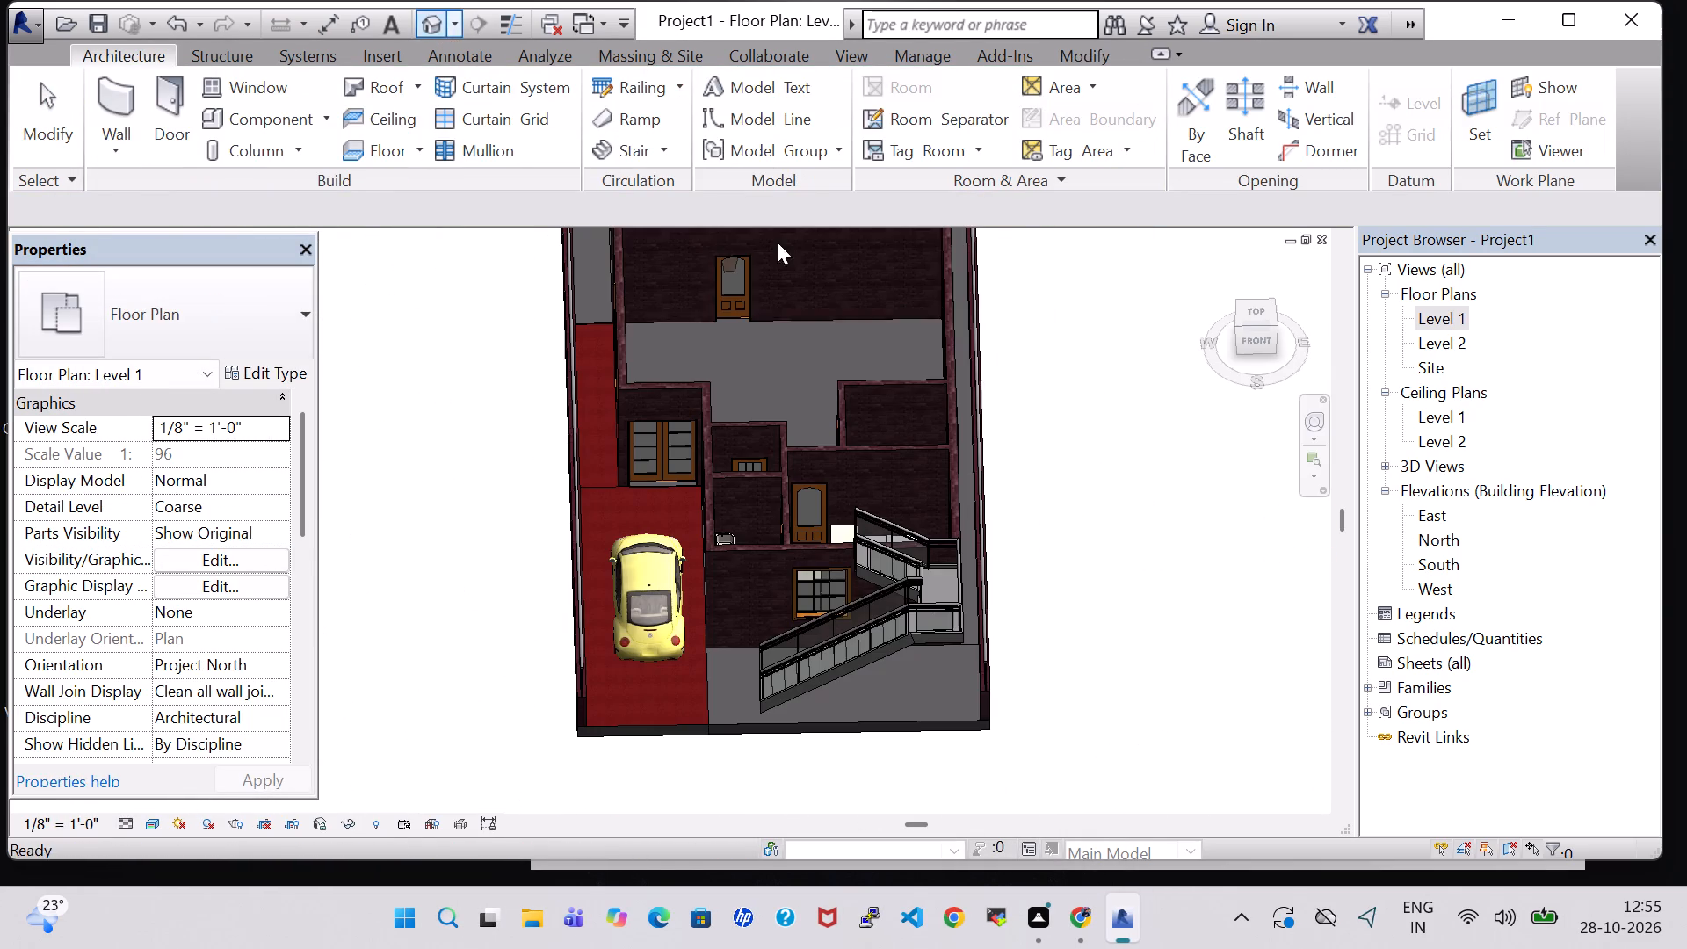
{"action": "middle_click_drag", "start_coordinate": [1138, 401], "coordinate": [991, 601], "text": "shift"}
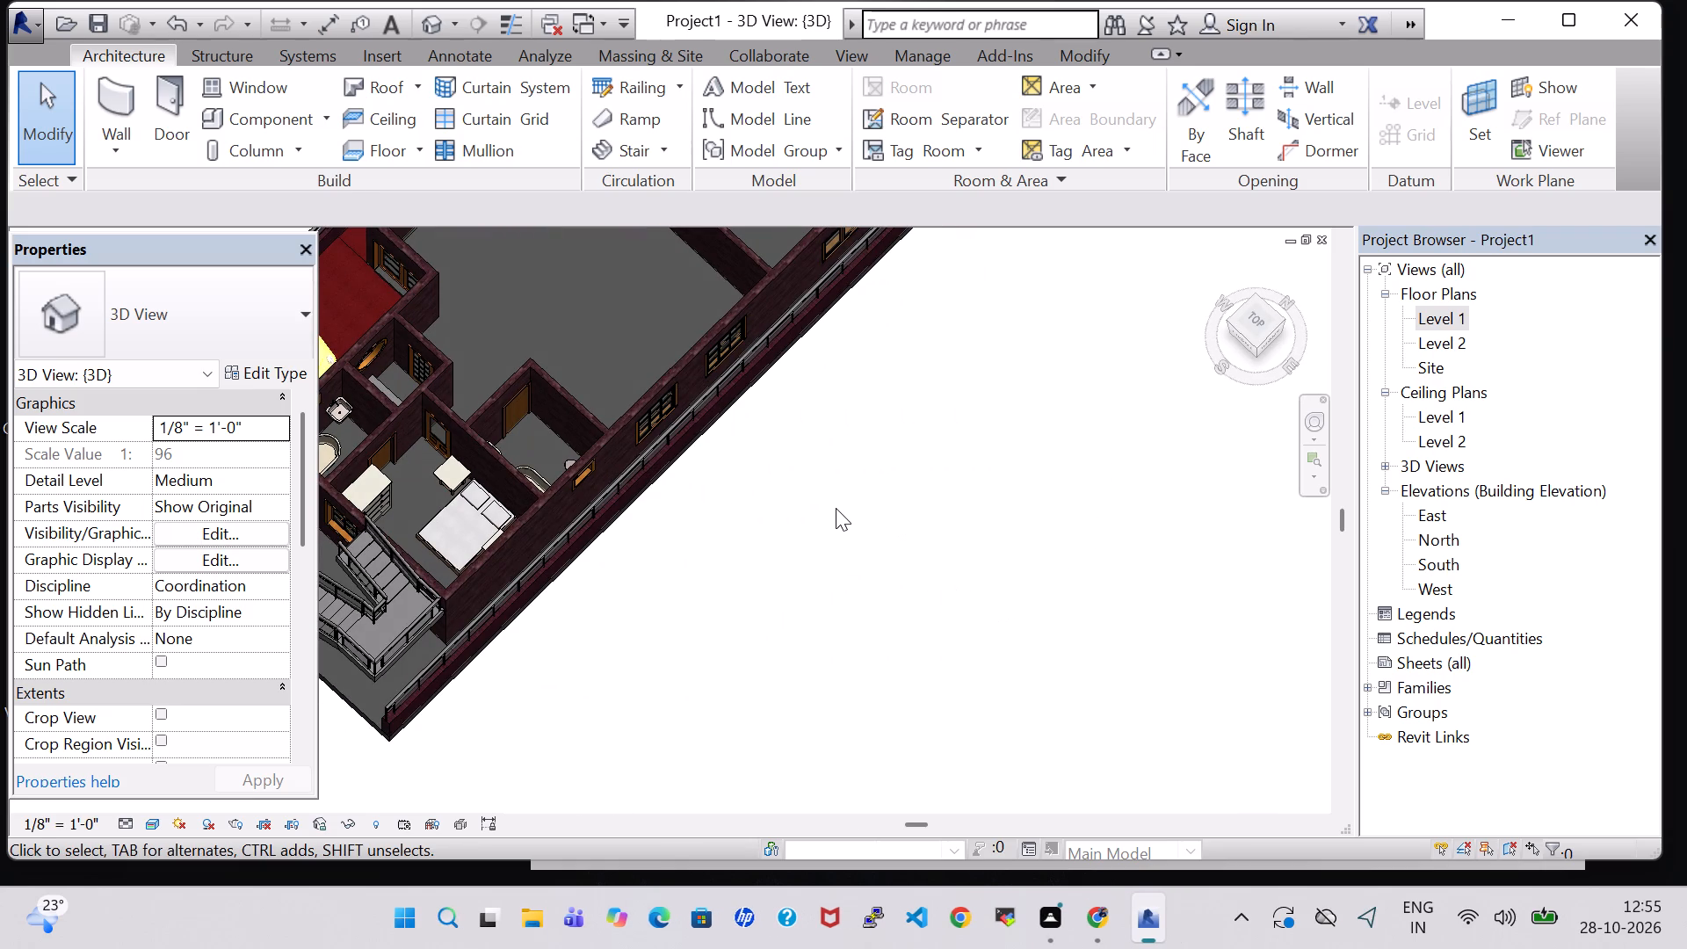
{"action": "middle_click_drag", "start_coordinate": [754, 449], "coordinate": [836, 584]}
{"action": "middle_click_drag", "start_coordinate": [943, 685], "coordinate": [816, 700], "text": "shift"}
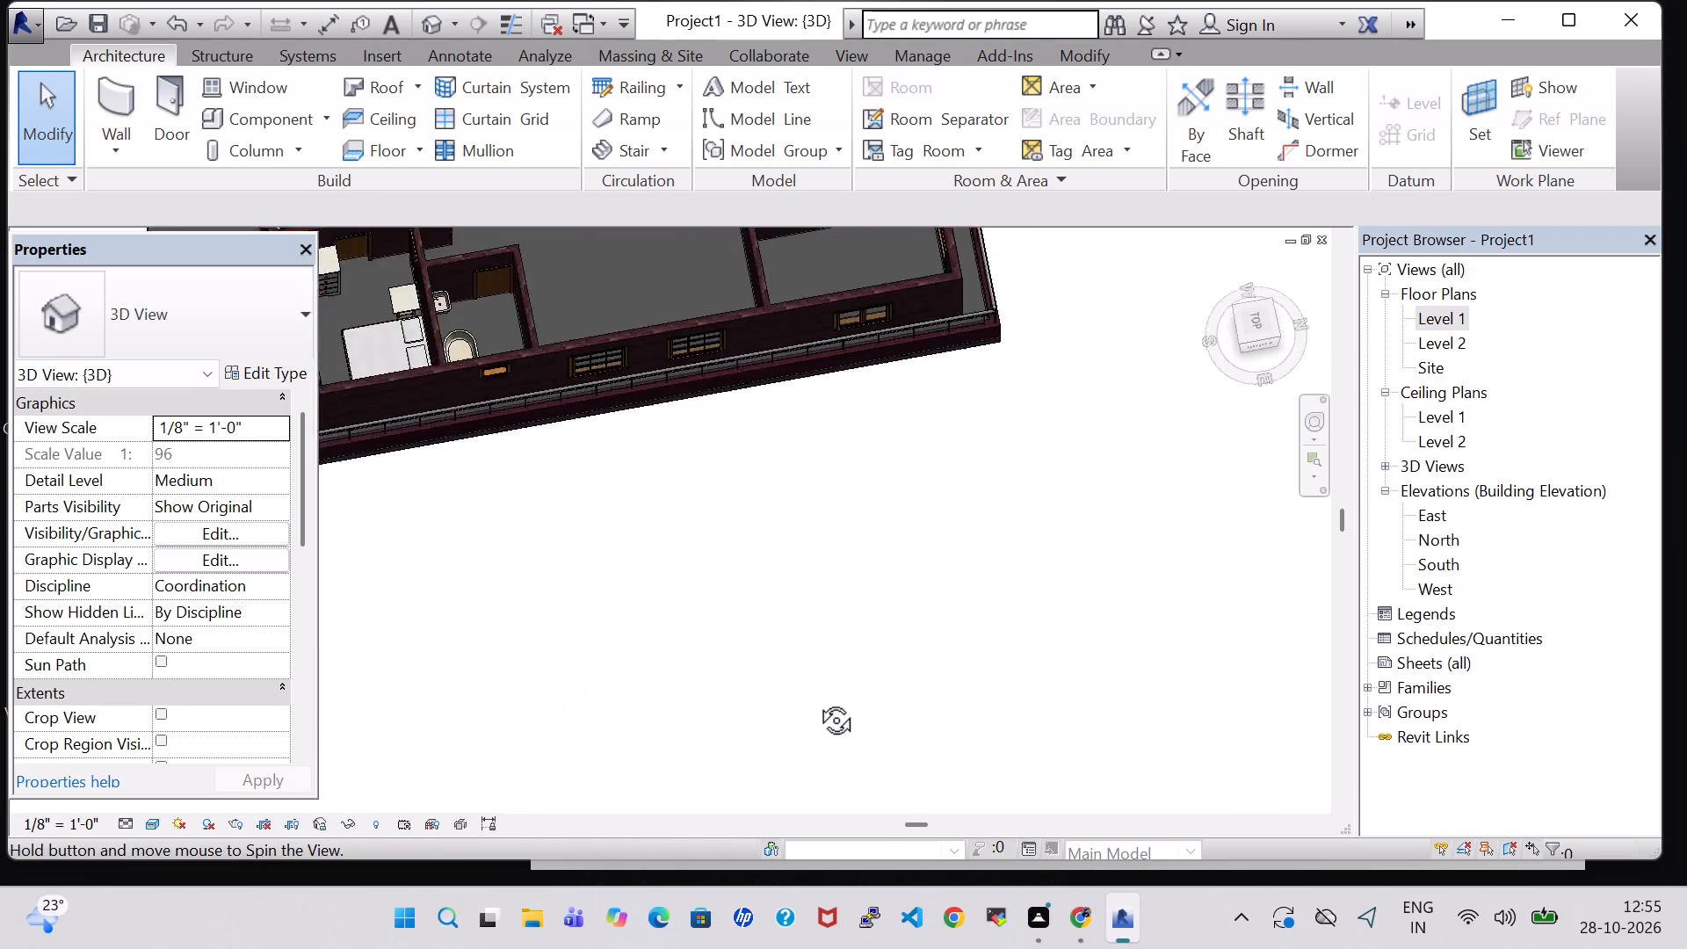
{"action": "middle_click_drag", "start_coordinate": [816, 700], "coordinate": [680, 645], "text": "shift"}
{"action": "middle_click_drag", "start_coordinate": [760, 440], "coordinate": [663, 820]}
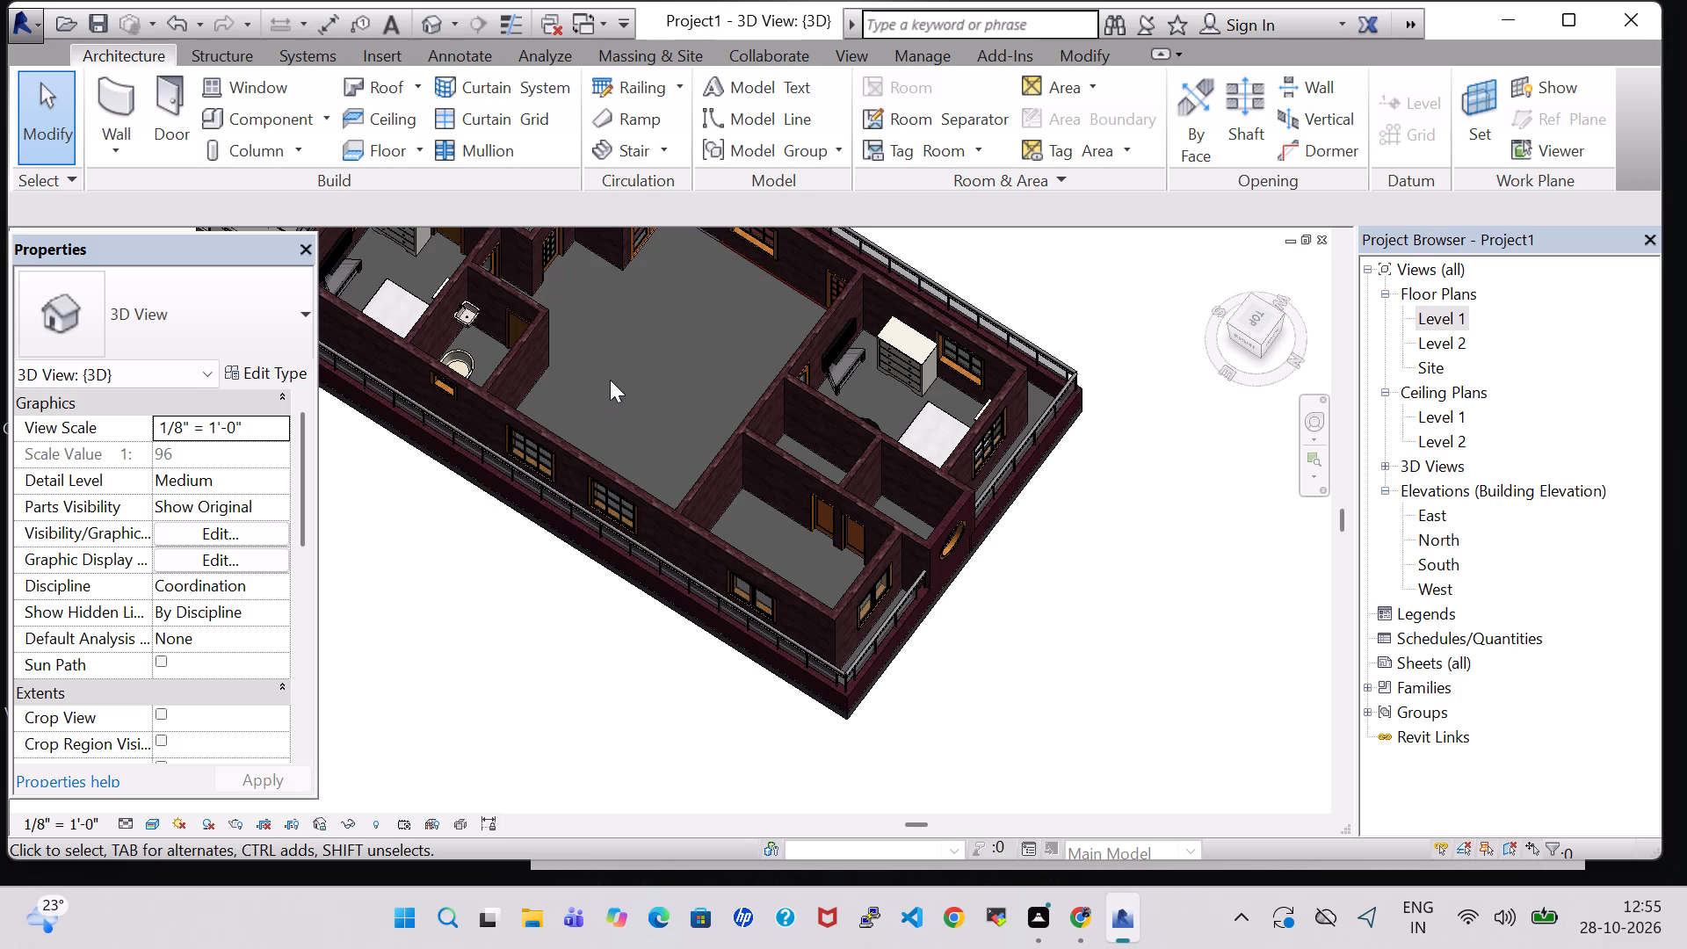
{"action": "middle_click_drag", "start_coordinate": [621, 373], "coordinate": [566, 373]}
{"action": "middle_click_drag", "start_coordinate": [685, 322], "coordinate": [669, 577]}
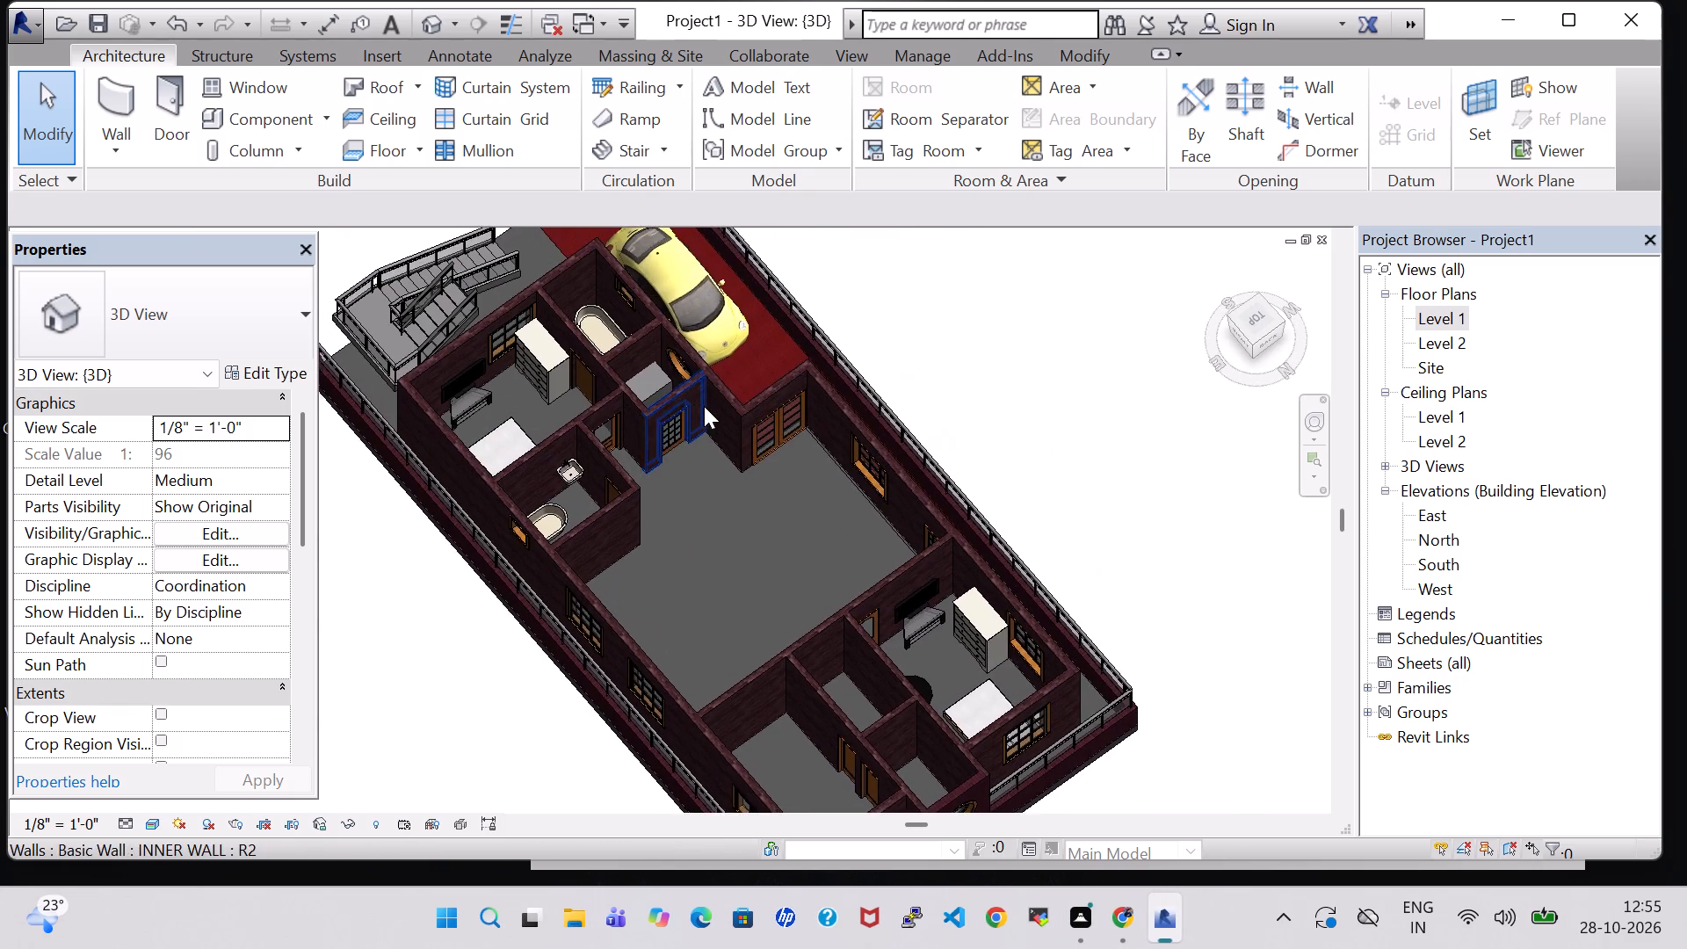
{"action": "scroll", "coordinate": [704, 406], "scroll_direction": "up", "scroll_amount": 4}
{"action": "left_click", "coordinate": [634, 361]}
{"action": "key", "text": "space"}
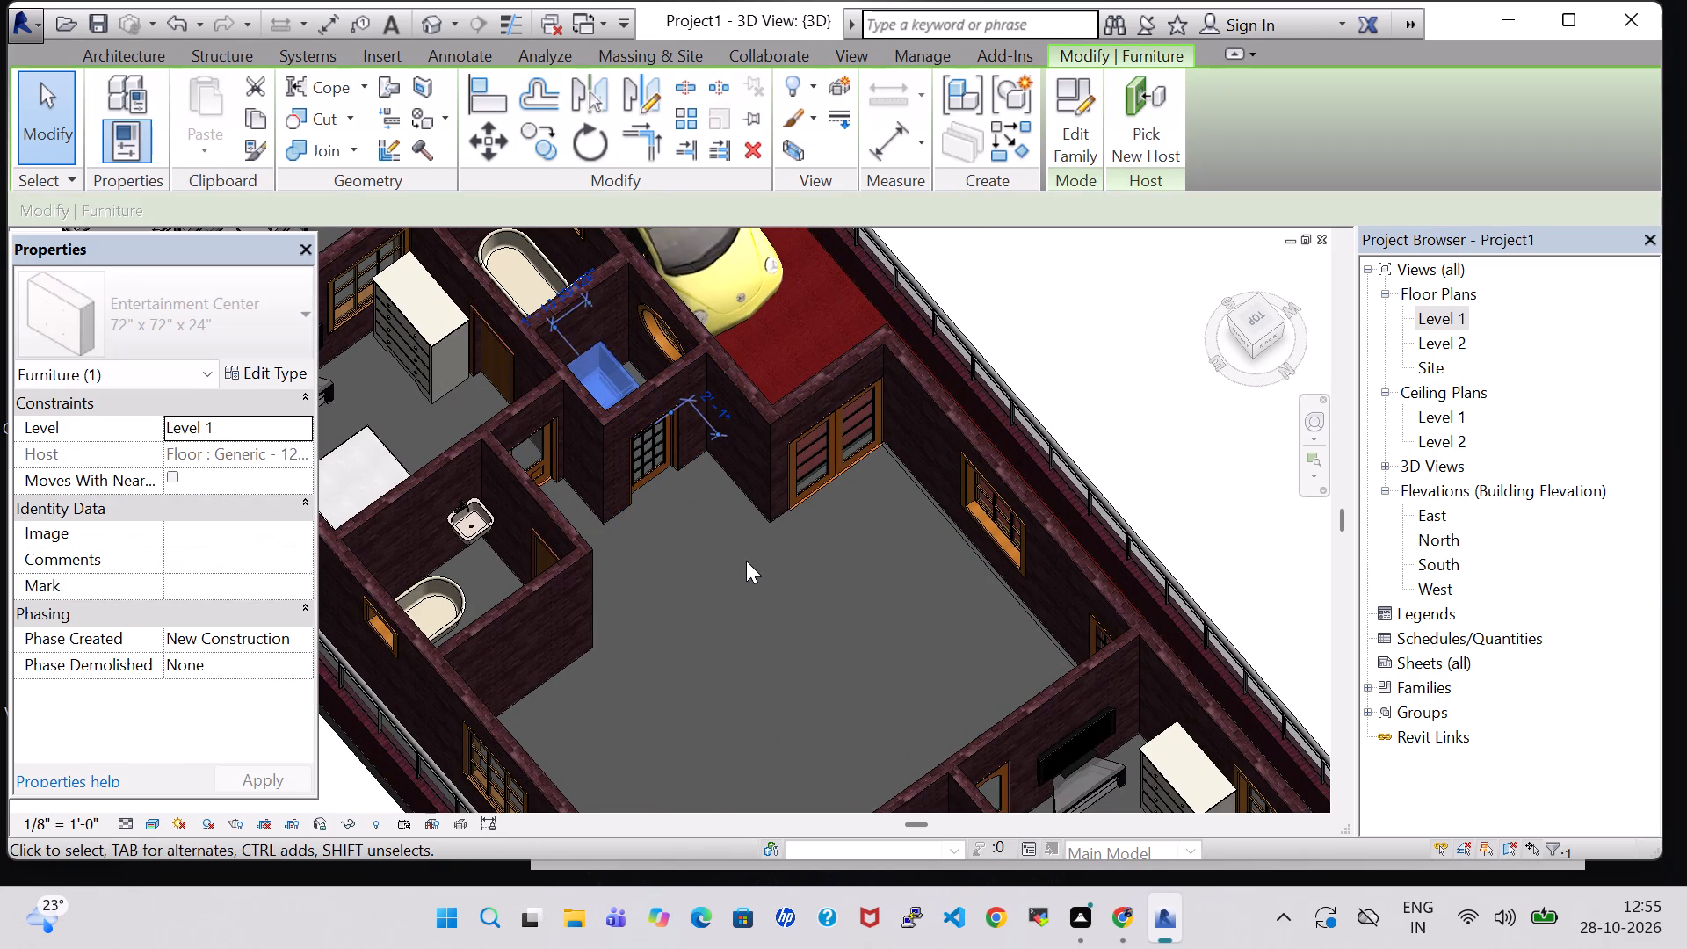
{"action": "key", "text": "space"}
{"action": "left_click", "coordinate": [1082, 381]}
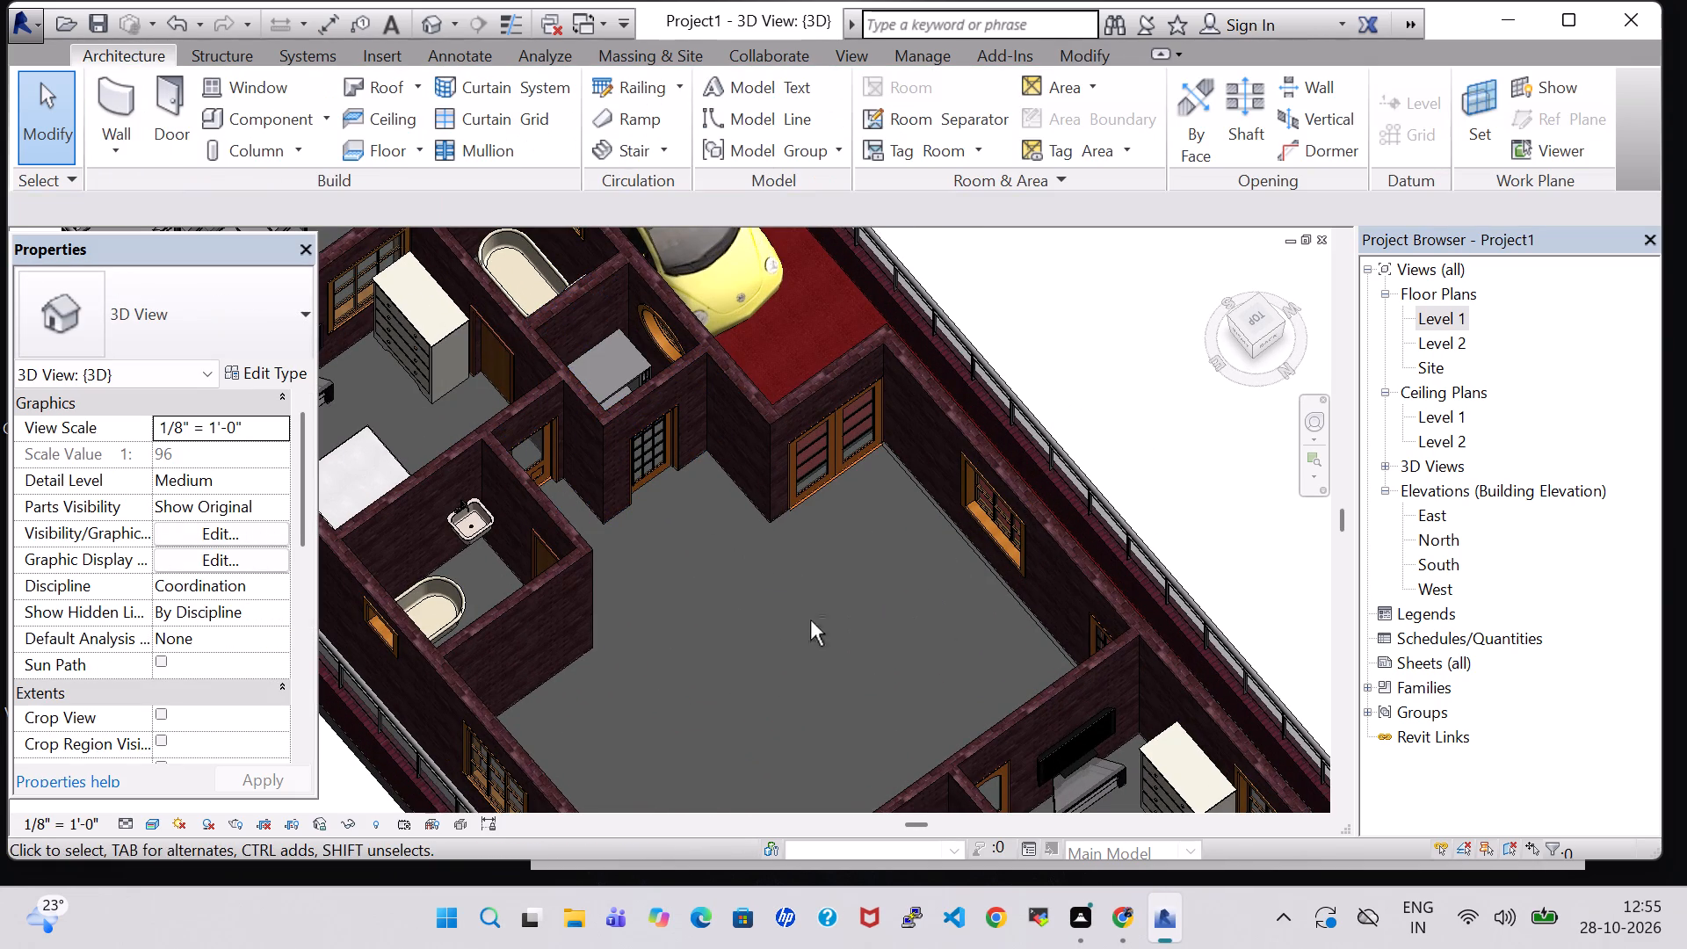
Examine the POOJA room, living area and surrounding furnished rooms from several angles in the 3D view.
{"action": "middle_click_drag", "start_coordinate": [810, 620], "coordinate": [727, 577], "text": "shift"}
{"action": "middle_click_drag", "start_coordinate": [1056, 616], "coordinate": [883, 641]}
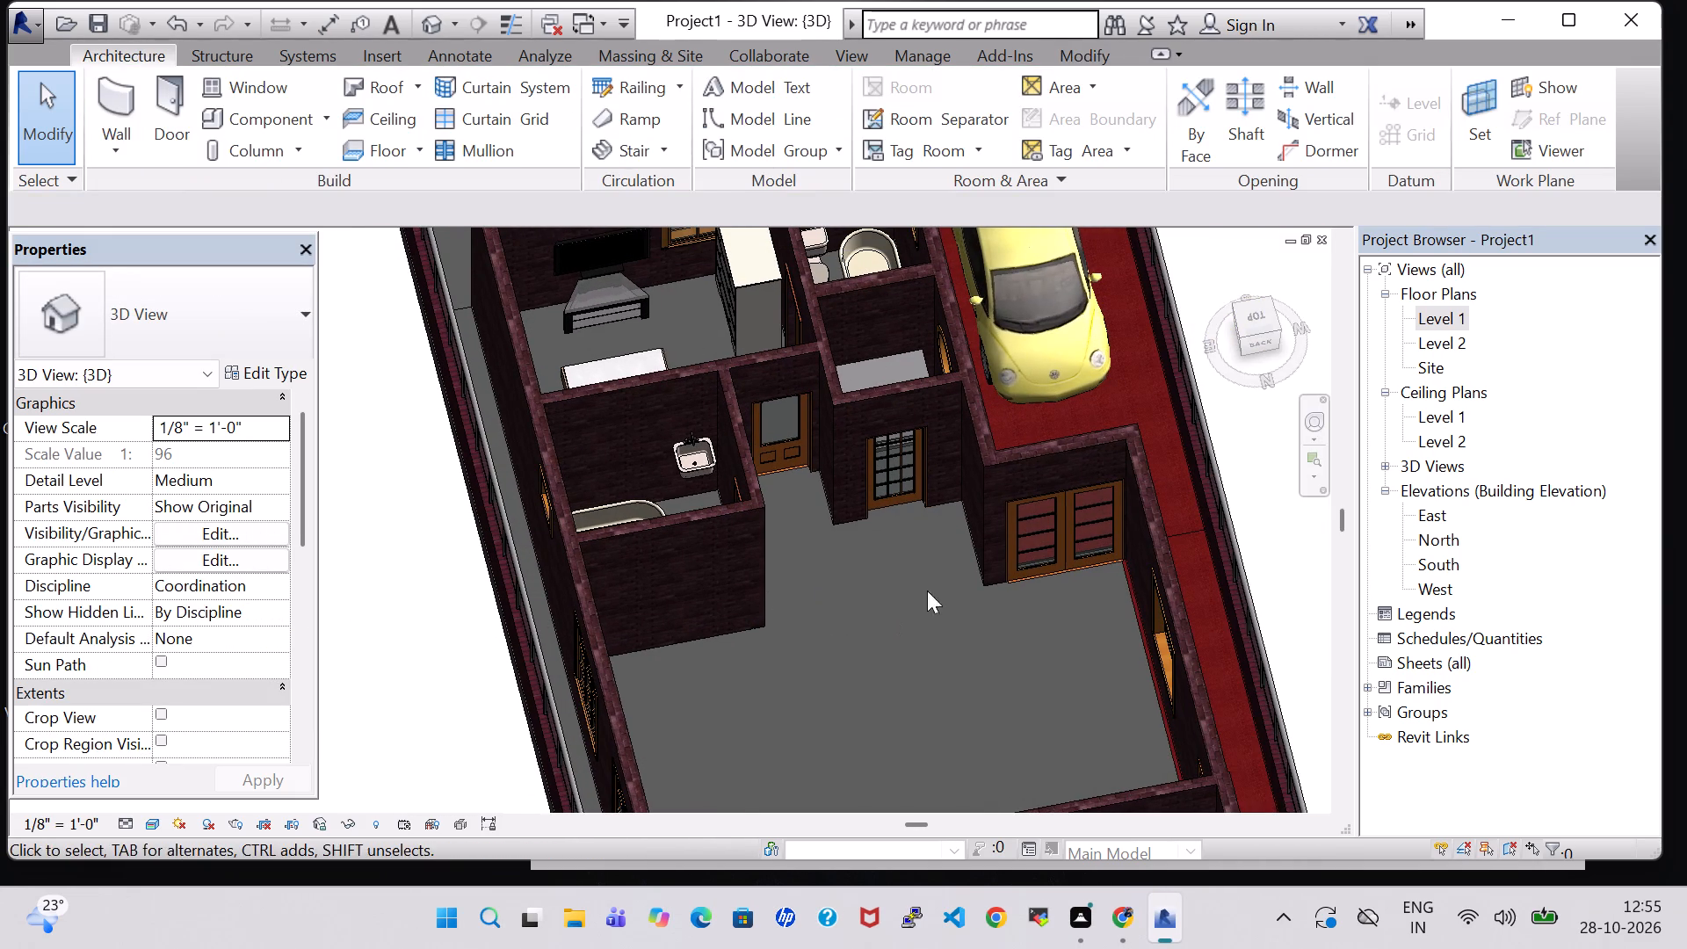
{"action": "scroll", "coordinate": [786, 522], "scroll_direction": "down", "scroll_amount": 3}
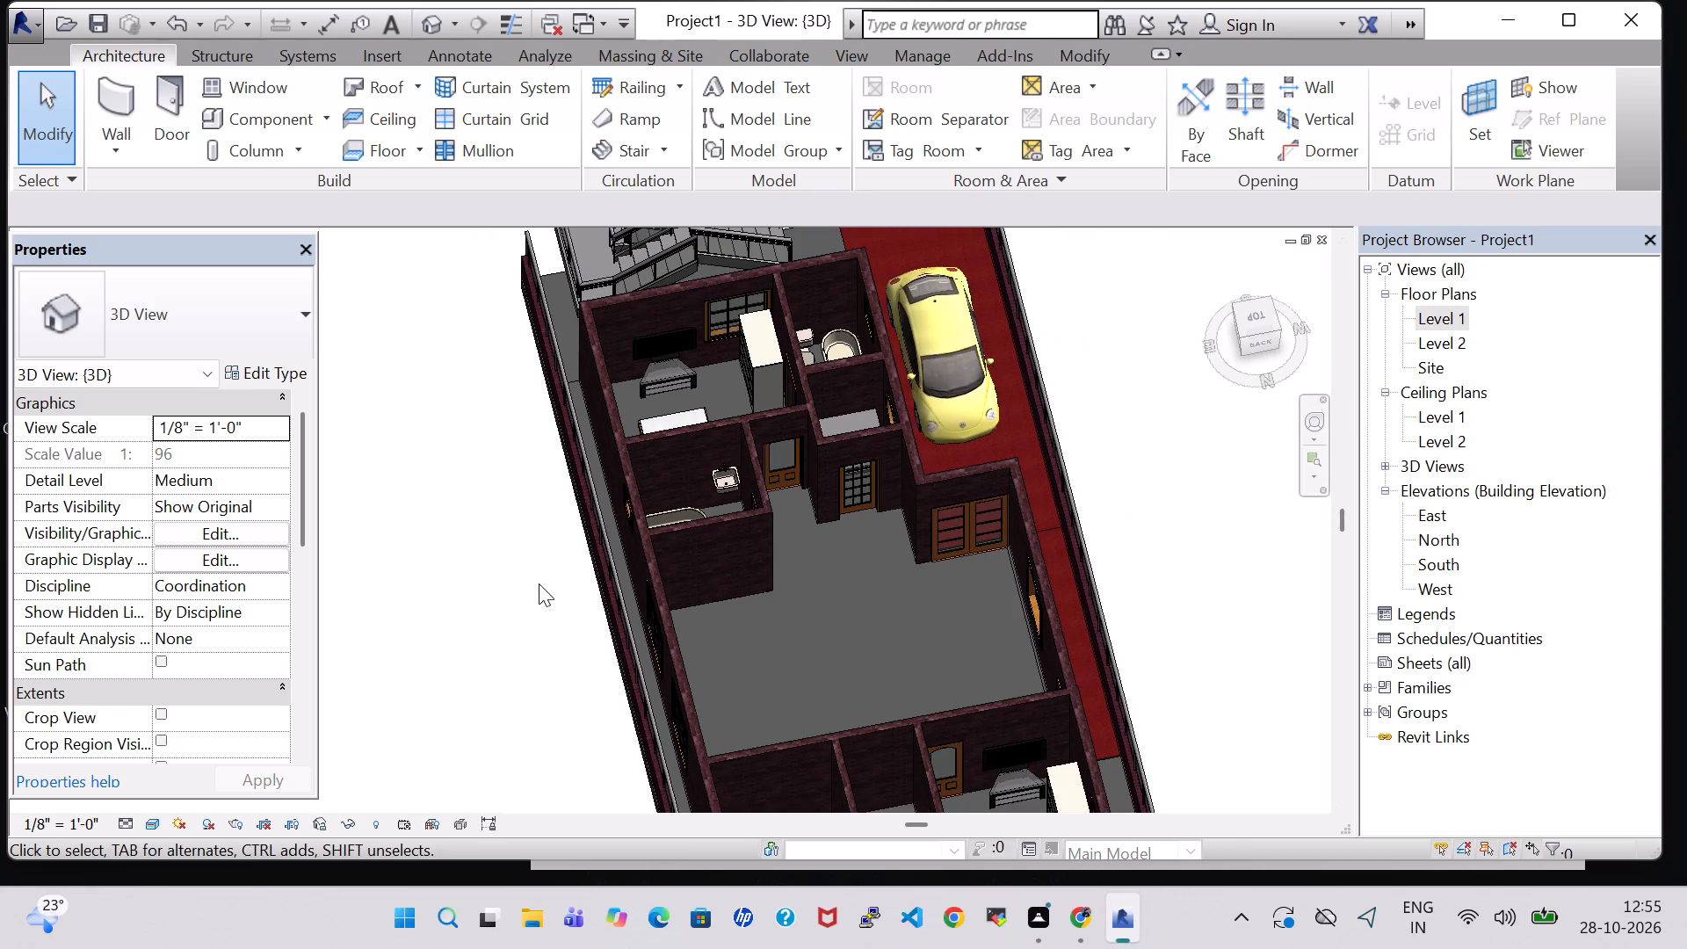
{"action": "middle_click", "coordinate": [468, 667], "text": "shift"}
{"action": "middle_click_drag", "start_coordinate": [514, 663], "coordinate": [708, 586], "text": "shift"}
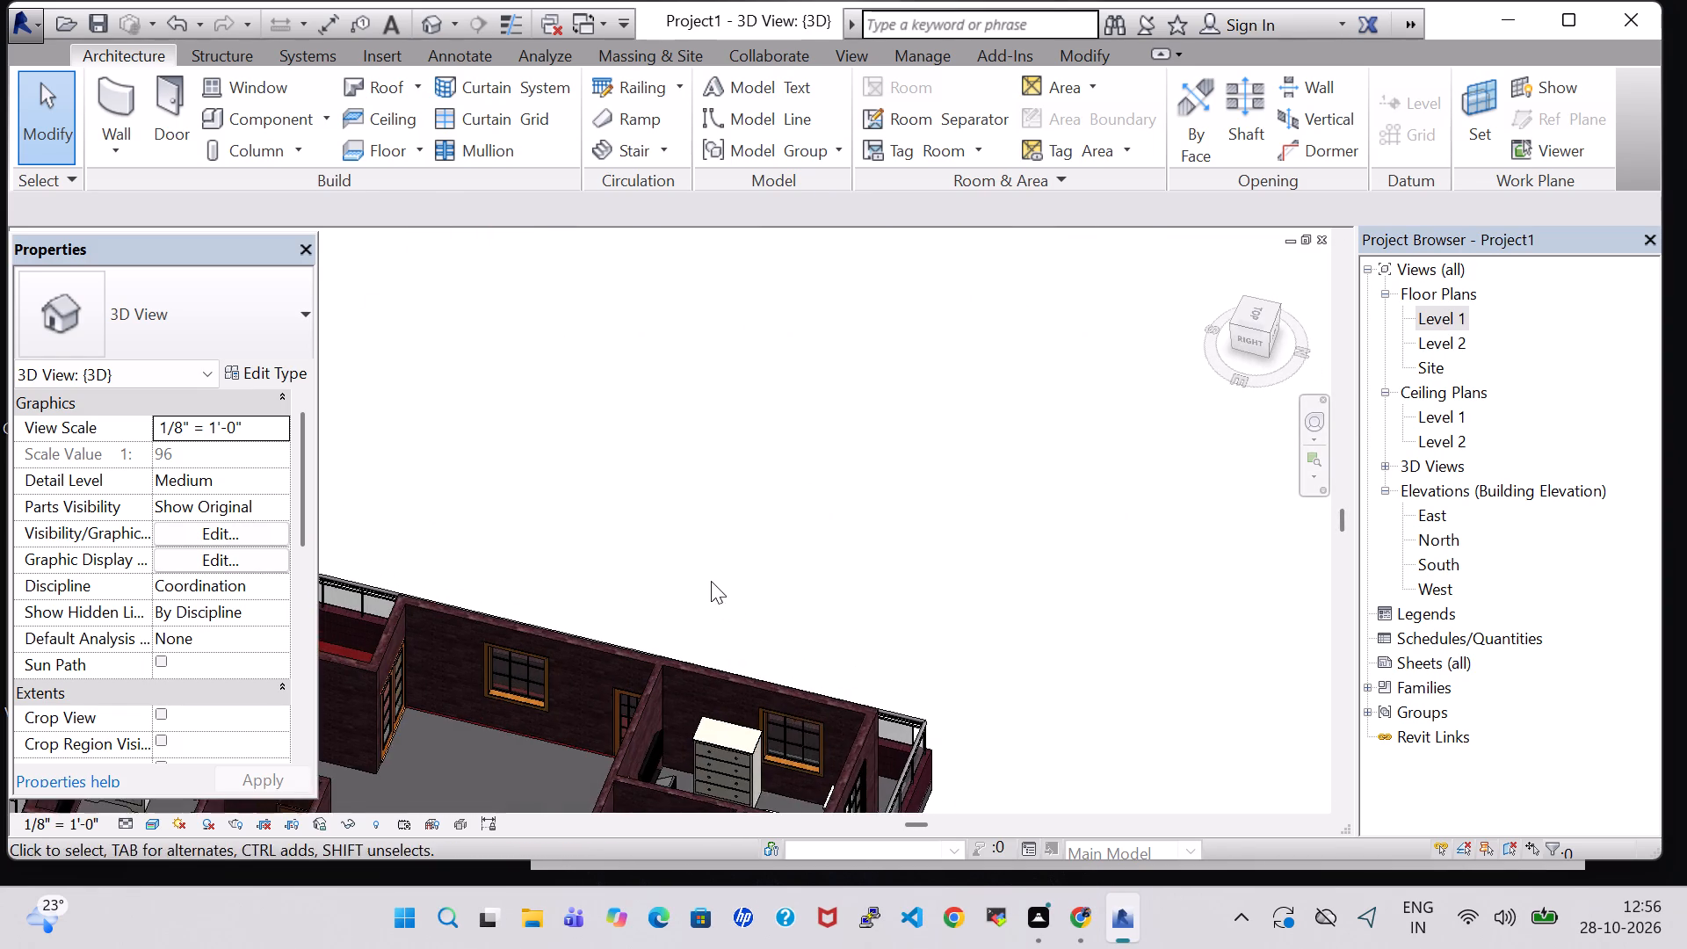
{"action": "middle_click_drag", "start_coordinate": [713, 580], "coordinate": [794, 281]}
{"action": "middle_click_drag", "start_coordinate": [456, 773], "coordinate": [568, 719], "text": "shift"}
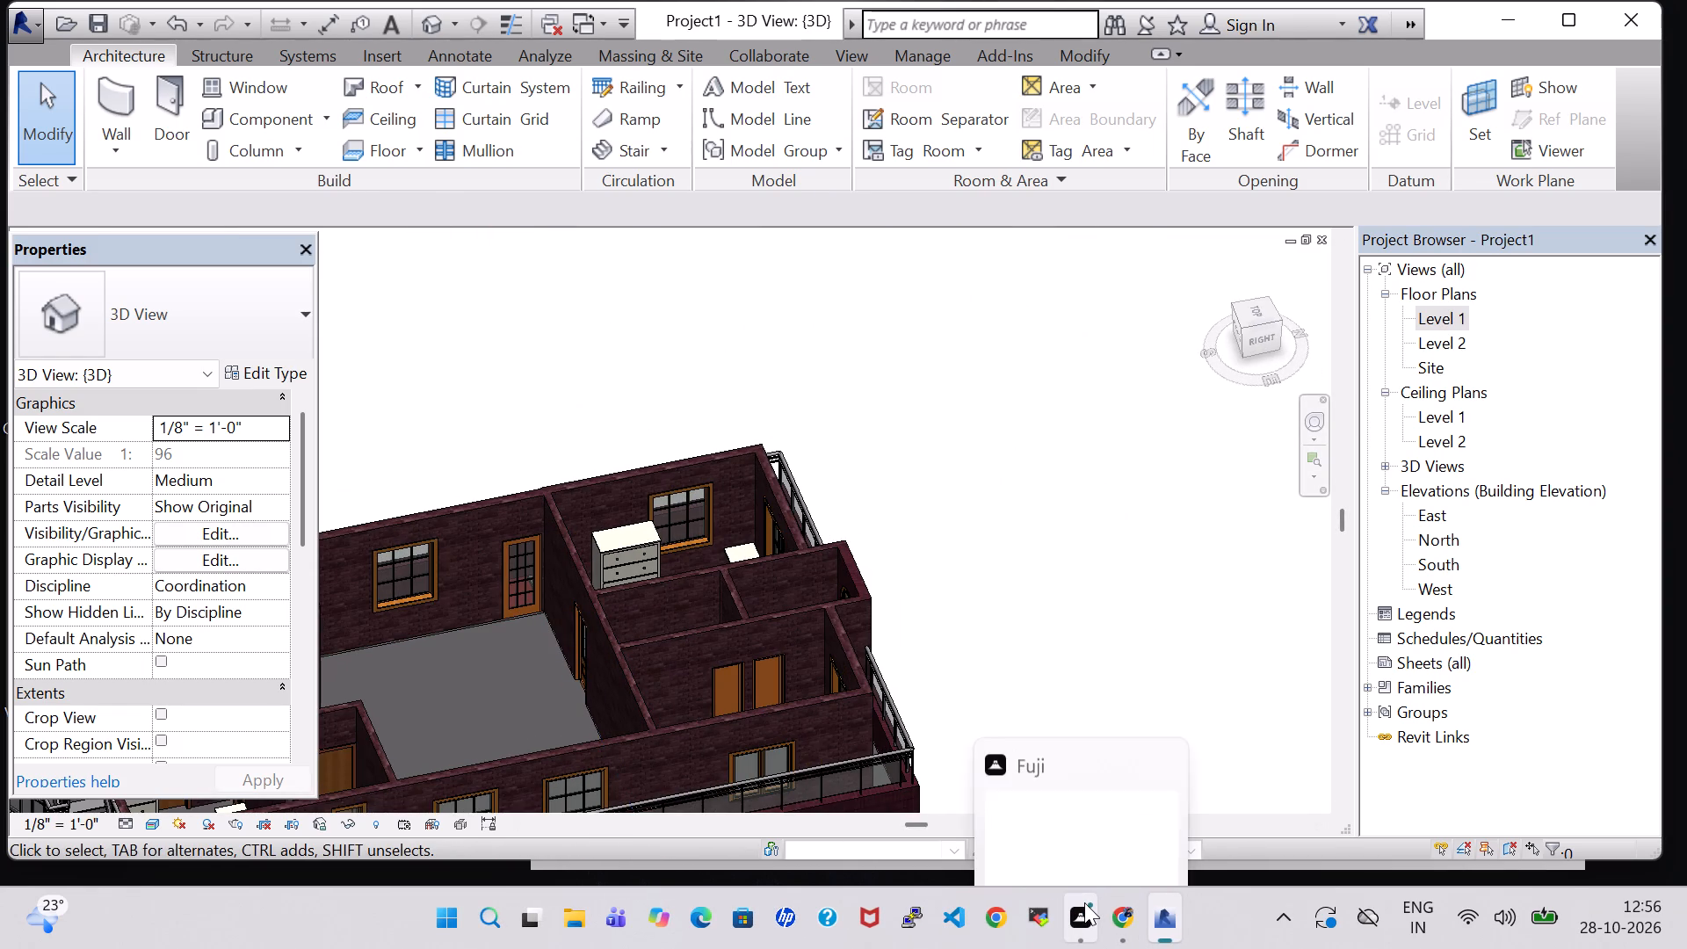
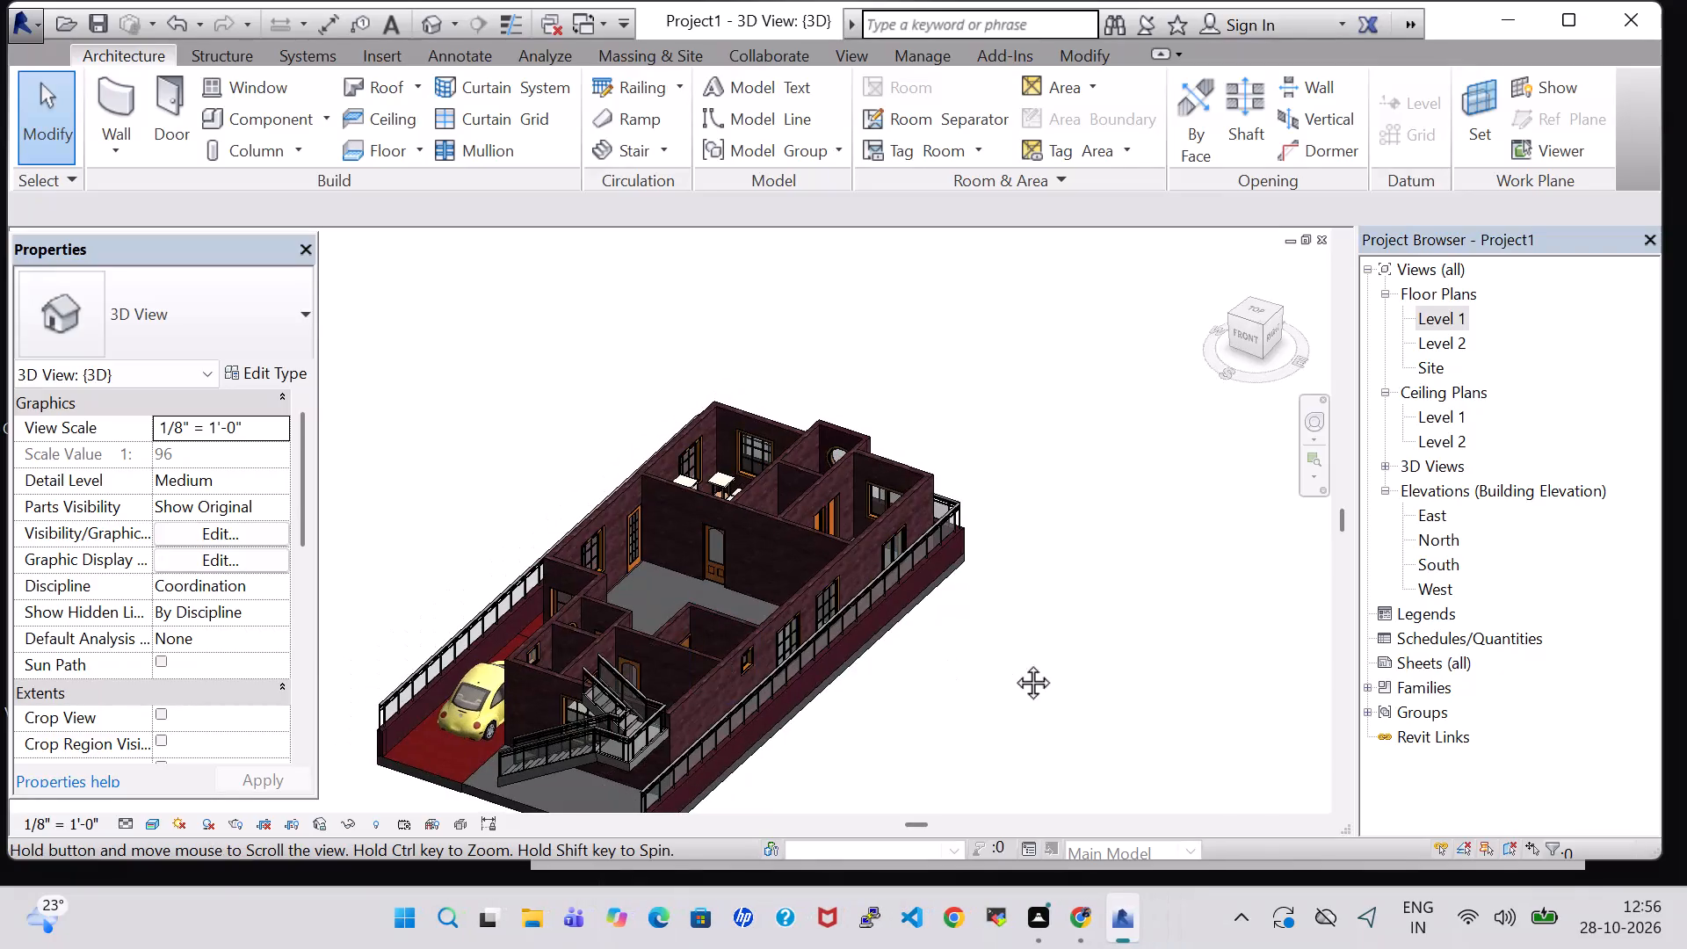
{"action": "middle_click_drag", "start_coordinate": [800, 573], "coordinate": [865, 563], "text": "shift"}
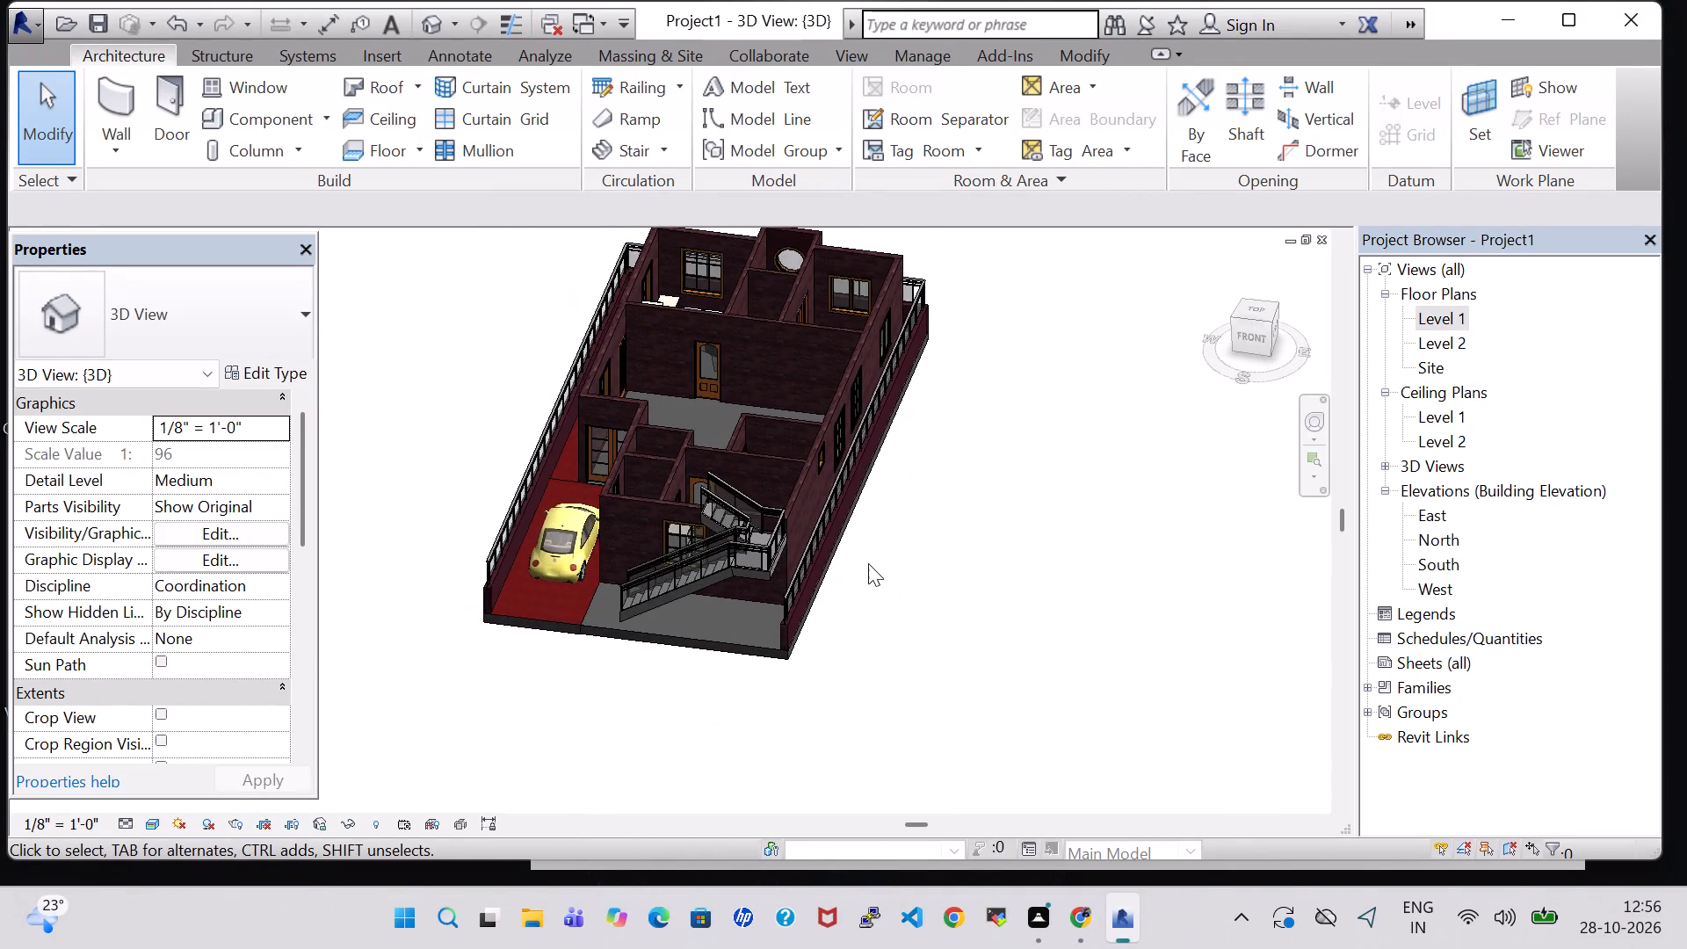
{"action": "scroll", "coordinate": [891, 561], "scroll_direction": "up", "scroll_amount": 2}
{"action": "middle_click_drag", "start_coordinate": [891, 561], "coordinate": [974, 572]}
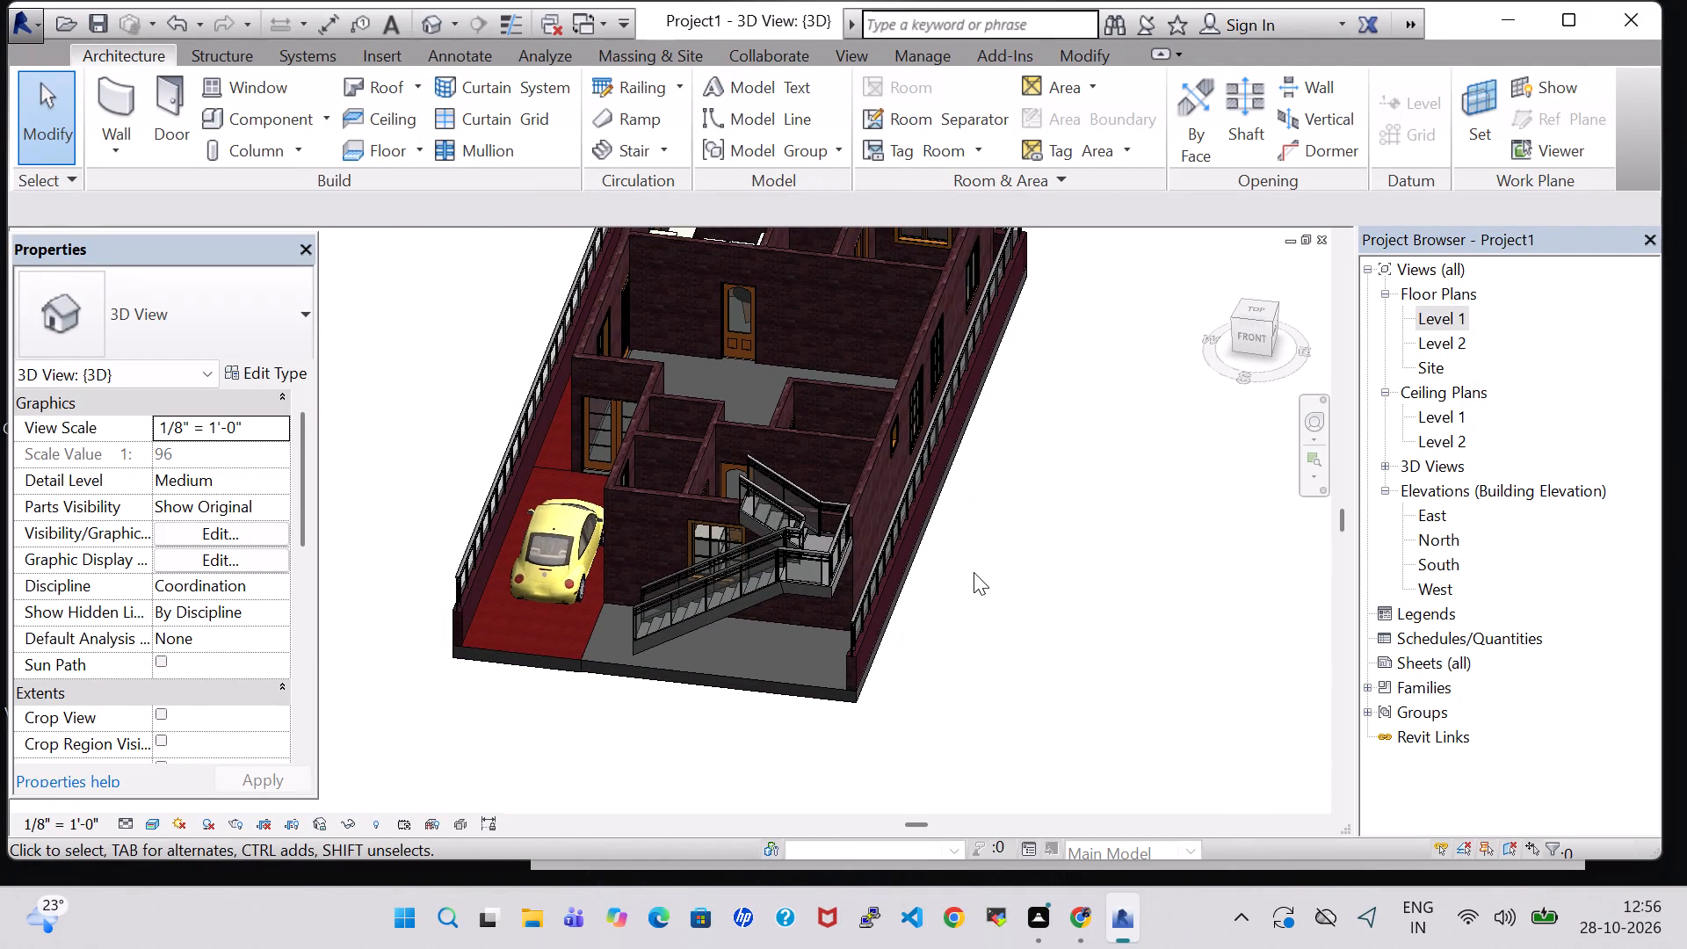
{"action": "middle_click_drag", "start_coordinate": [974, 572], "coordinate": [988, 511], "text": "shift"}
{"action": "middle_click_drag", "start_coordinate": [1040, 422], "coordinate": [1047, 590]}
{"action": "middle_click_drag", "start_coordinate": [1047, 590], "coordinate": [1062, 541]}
Open the Level 1 floor plan and look over its rooms from POOJA and BED ROOM to STORE and KITCHEN.
{"action": "double_click", "coordinate": [1435, 326]}
{"action": "scroll", "coordinate": [1049, 480], "scroll_direction": "down", "scroll_amount": 4}
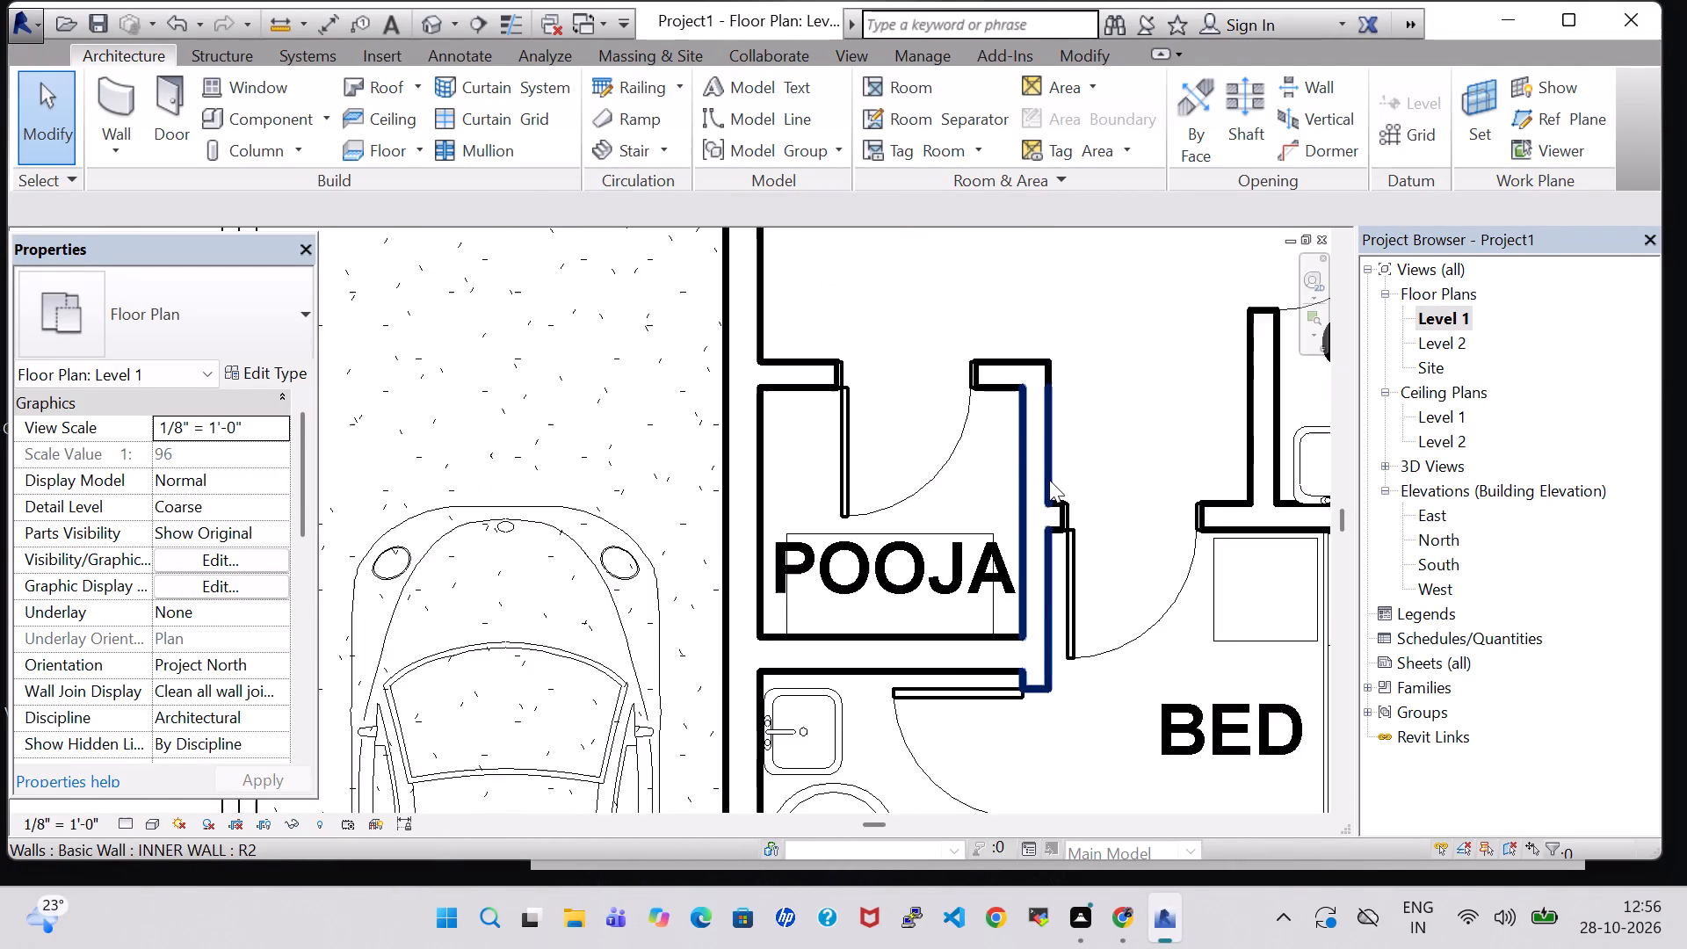
{"action": "scroll", "coordinate": [1049, 480], "scroll_direction": "down", "scroll_amount": 6}
{"action": "middle_click_drag", "start_coordinate": [1075, 443], "coordinate": [839, 449]}
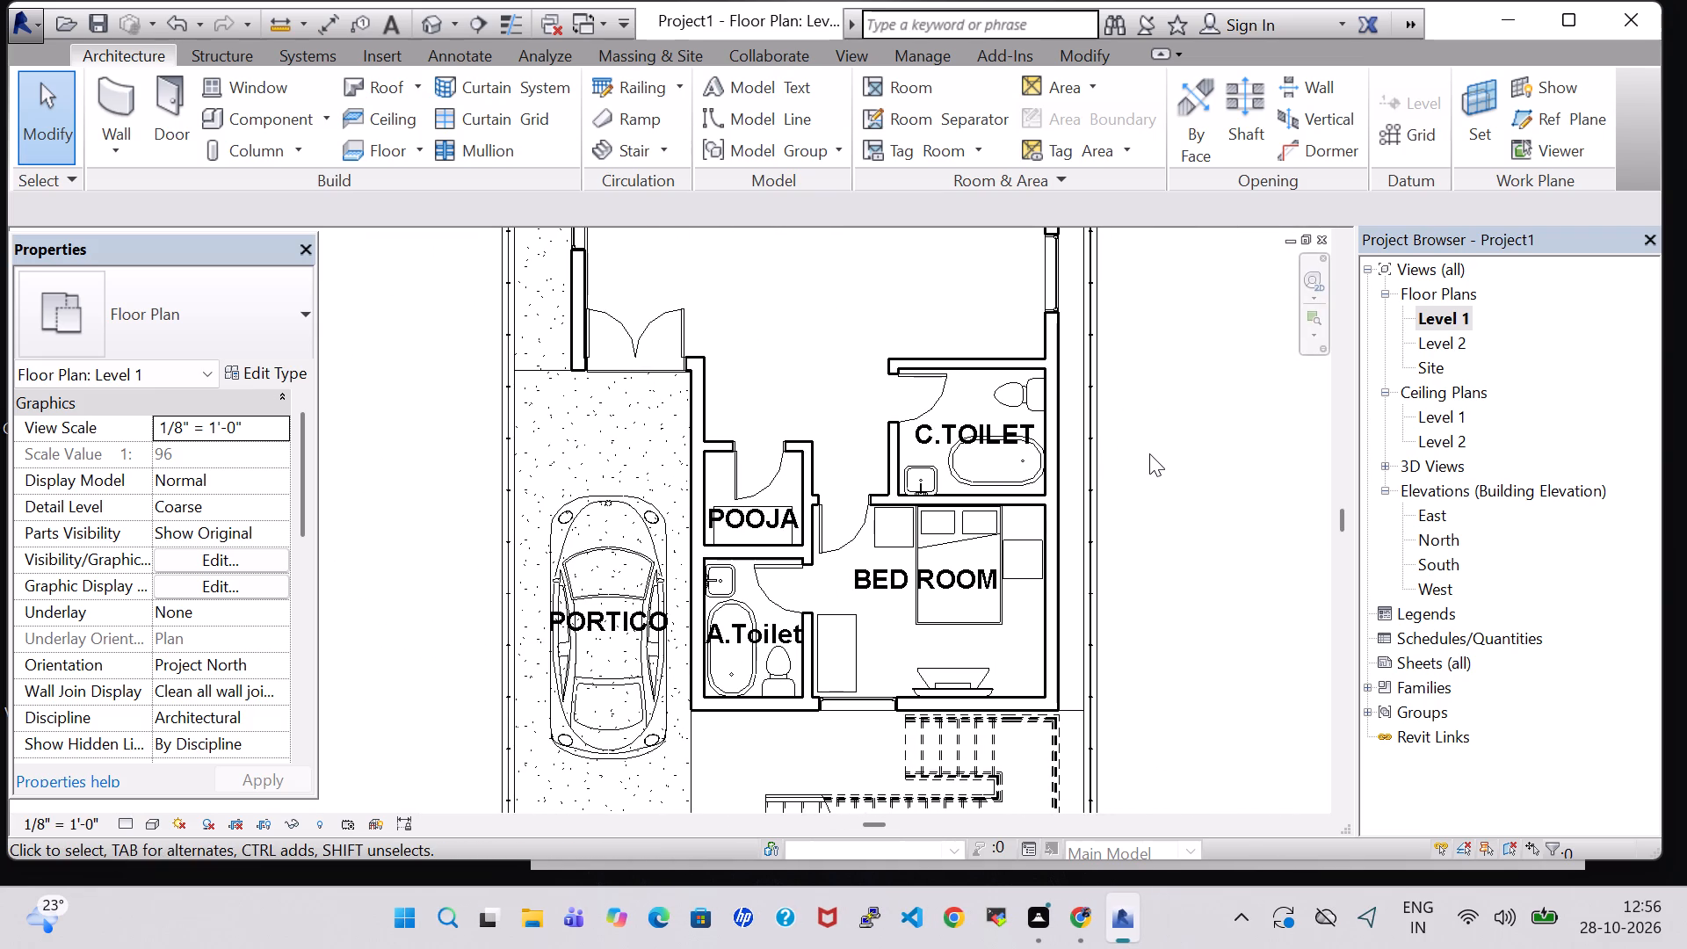
{"action": "scroll", "coordinate": [1149, 453], "scroll_direction": "down", "scroll_amount": 1}
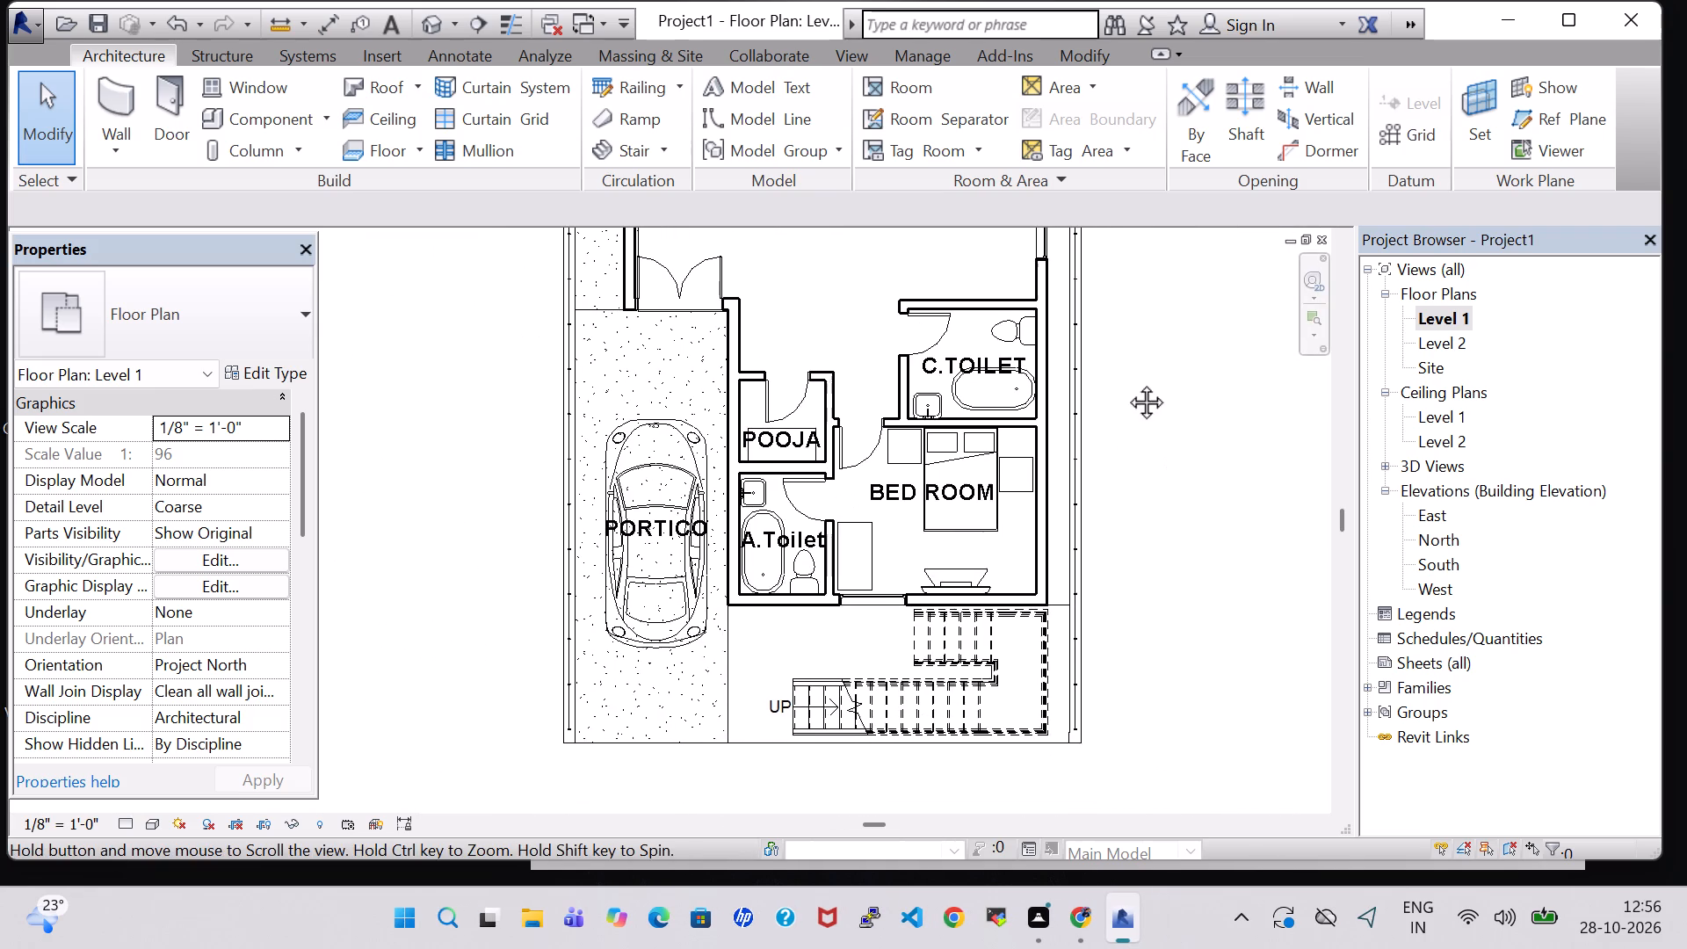
{"action": "middle_click_drag", "start_coordinate": [1126, 382], "coordinate": [1127, 416]}
{"action": "middle_click_drag", "start_coordinate": [1152, 420], "coordinate": [1155, 449]}
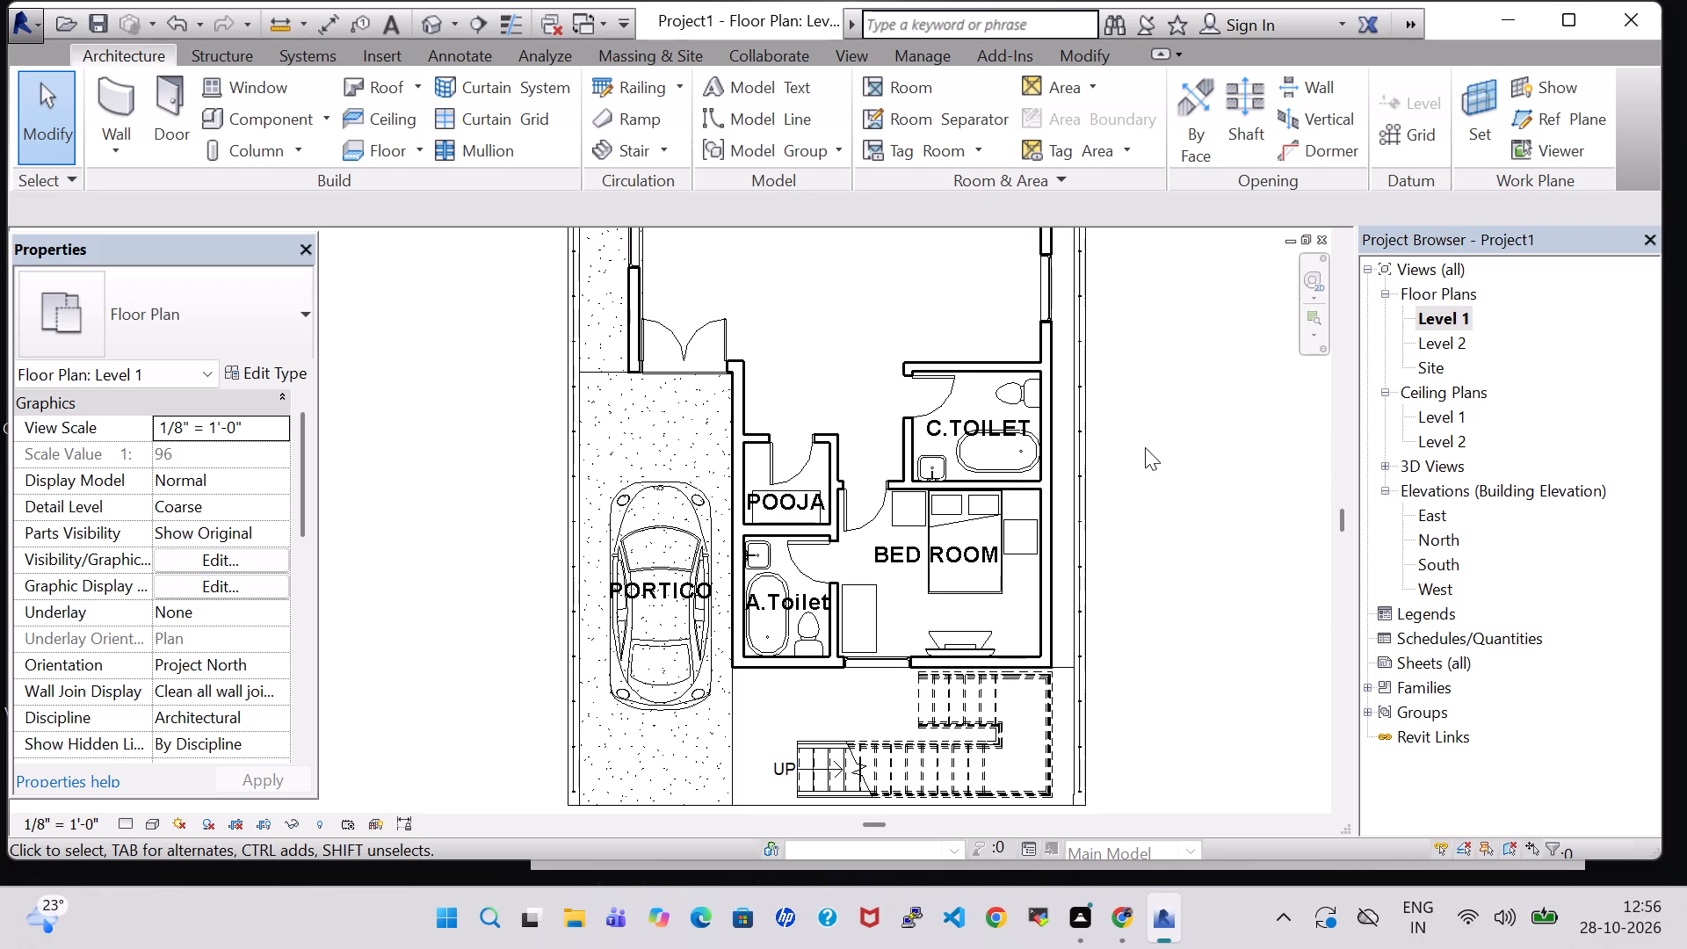
{"action": "middle_click_drag", "start_coordinate": [1126, 450], "coordinate": [1142, 482]}
{"action": "scroll", "coordinate": [1126, 450], "scroll_direction": "down", "scroll_amount": 1}
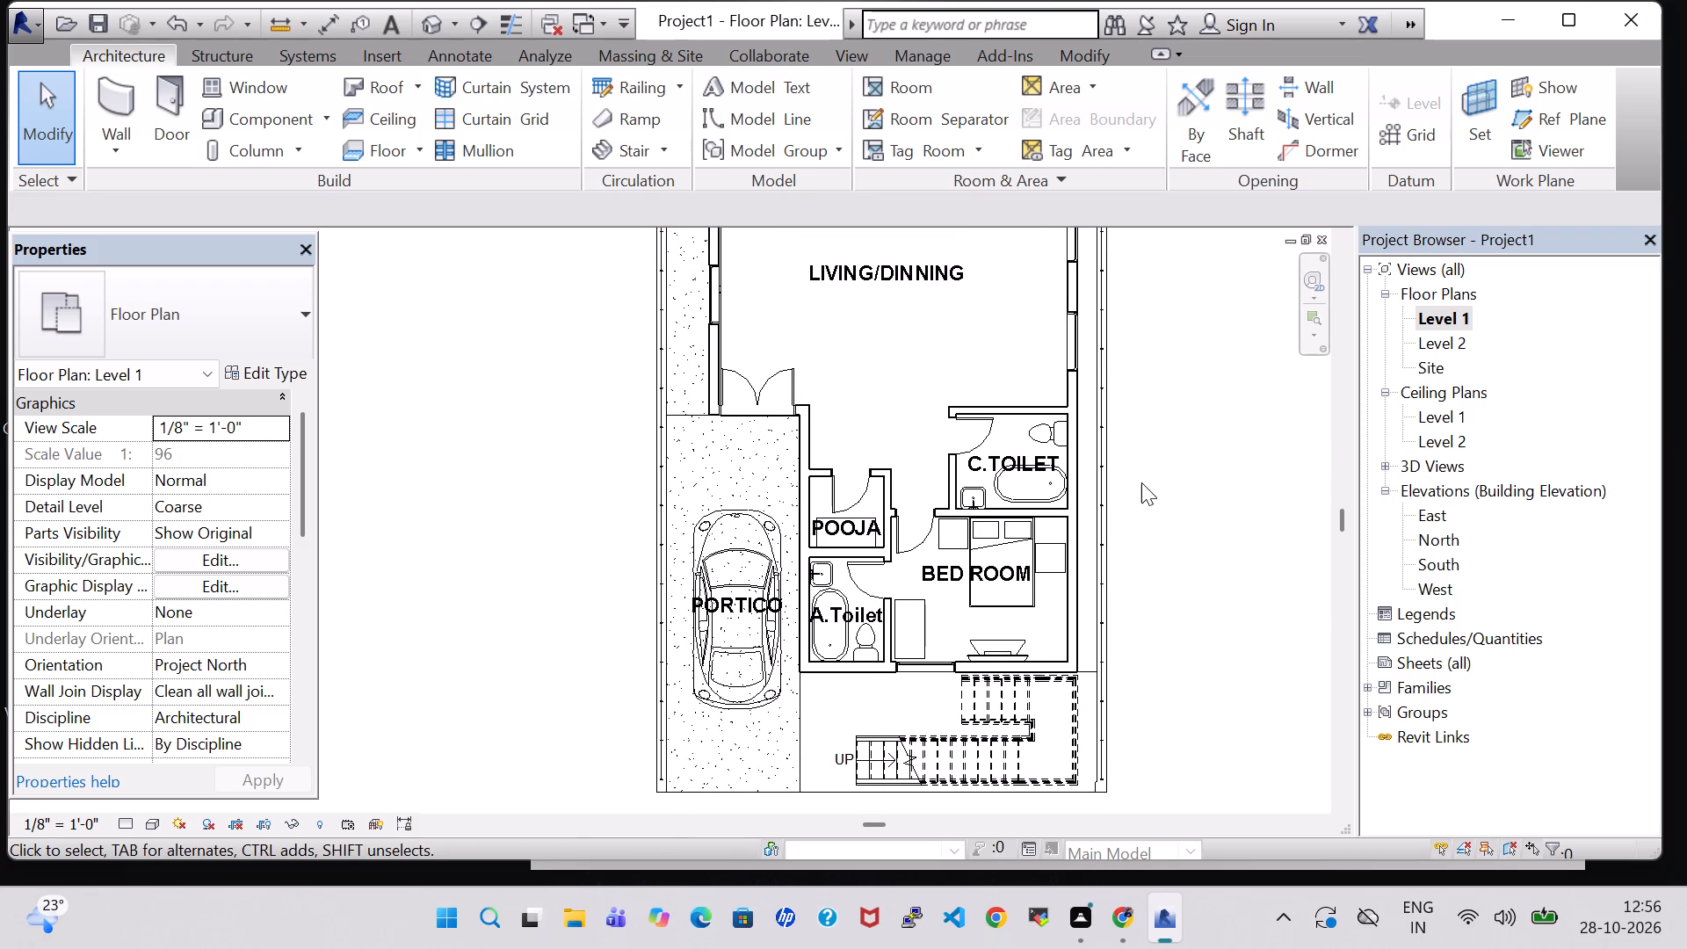
{"action": "middle_click_drag", "start_coordinate": [1141, 482], "coordinate": [1137, 511]}
{"action": "middle_click_drag", "start_coordinate": [1146, 438], "coordinate": [1096, 560]}
{"action": "scroll", "coordinate": [849, 438], "scroll_direction": "down", "scroll_amount": 2}
{"action": "middle_click_drag", "start_coordinate": [1112, 323], "coordinate": [1084, 462]}
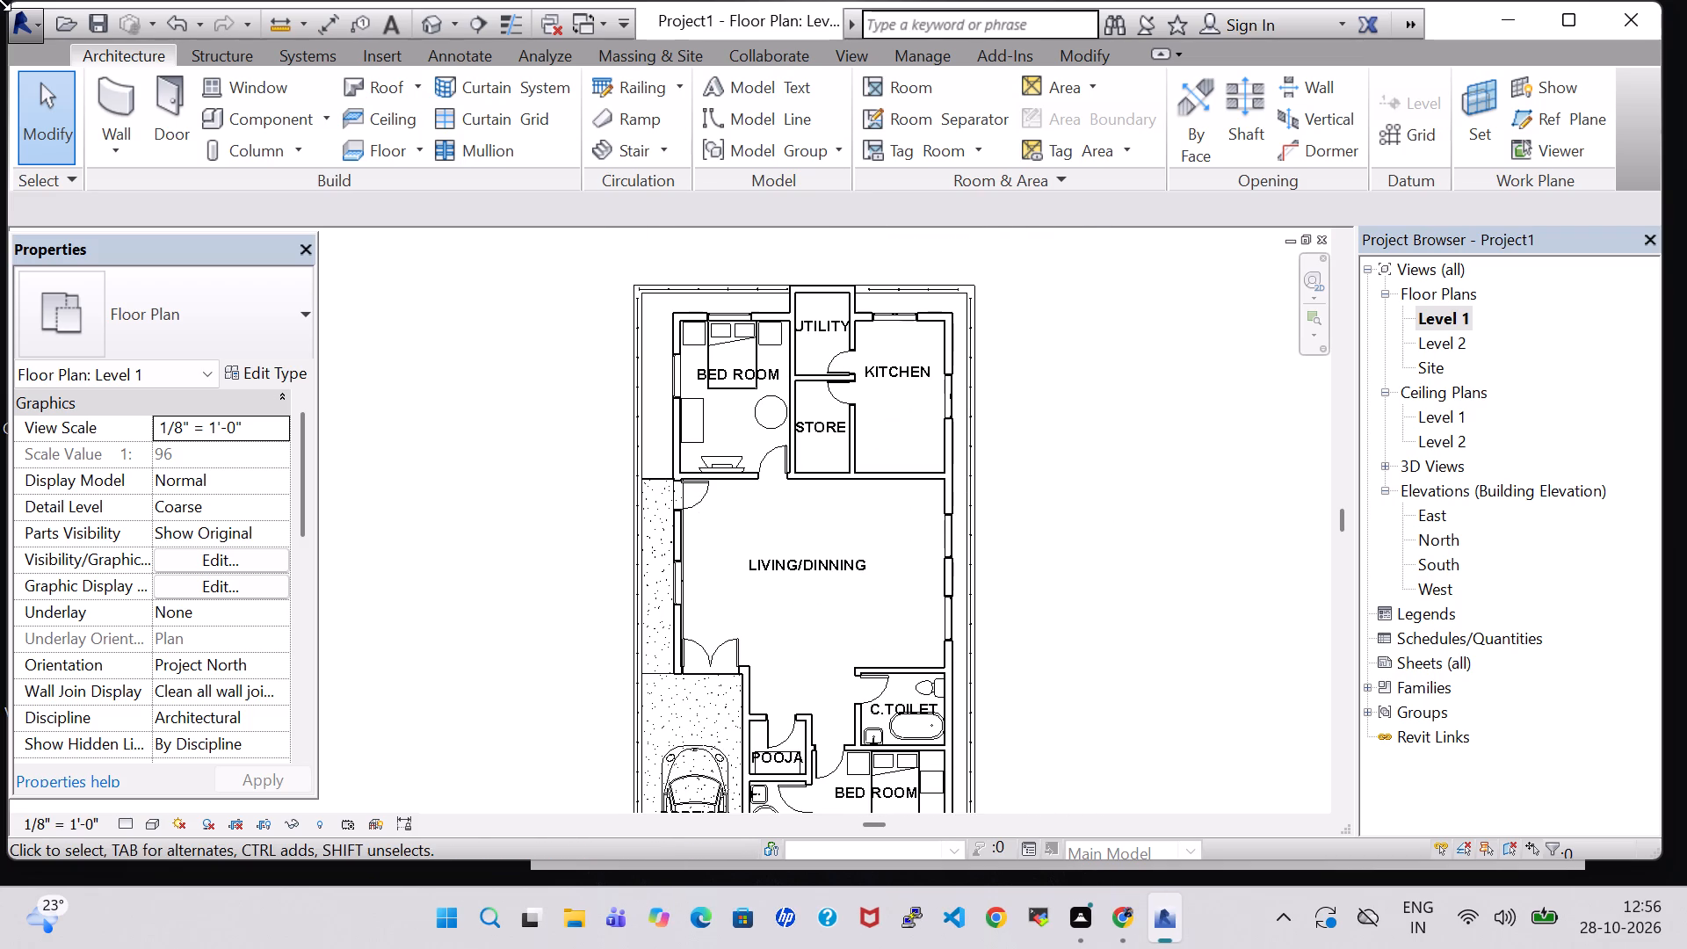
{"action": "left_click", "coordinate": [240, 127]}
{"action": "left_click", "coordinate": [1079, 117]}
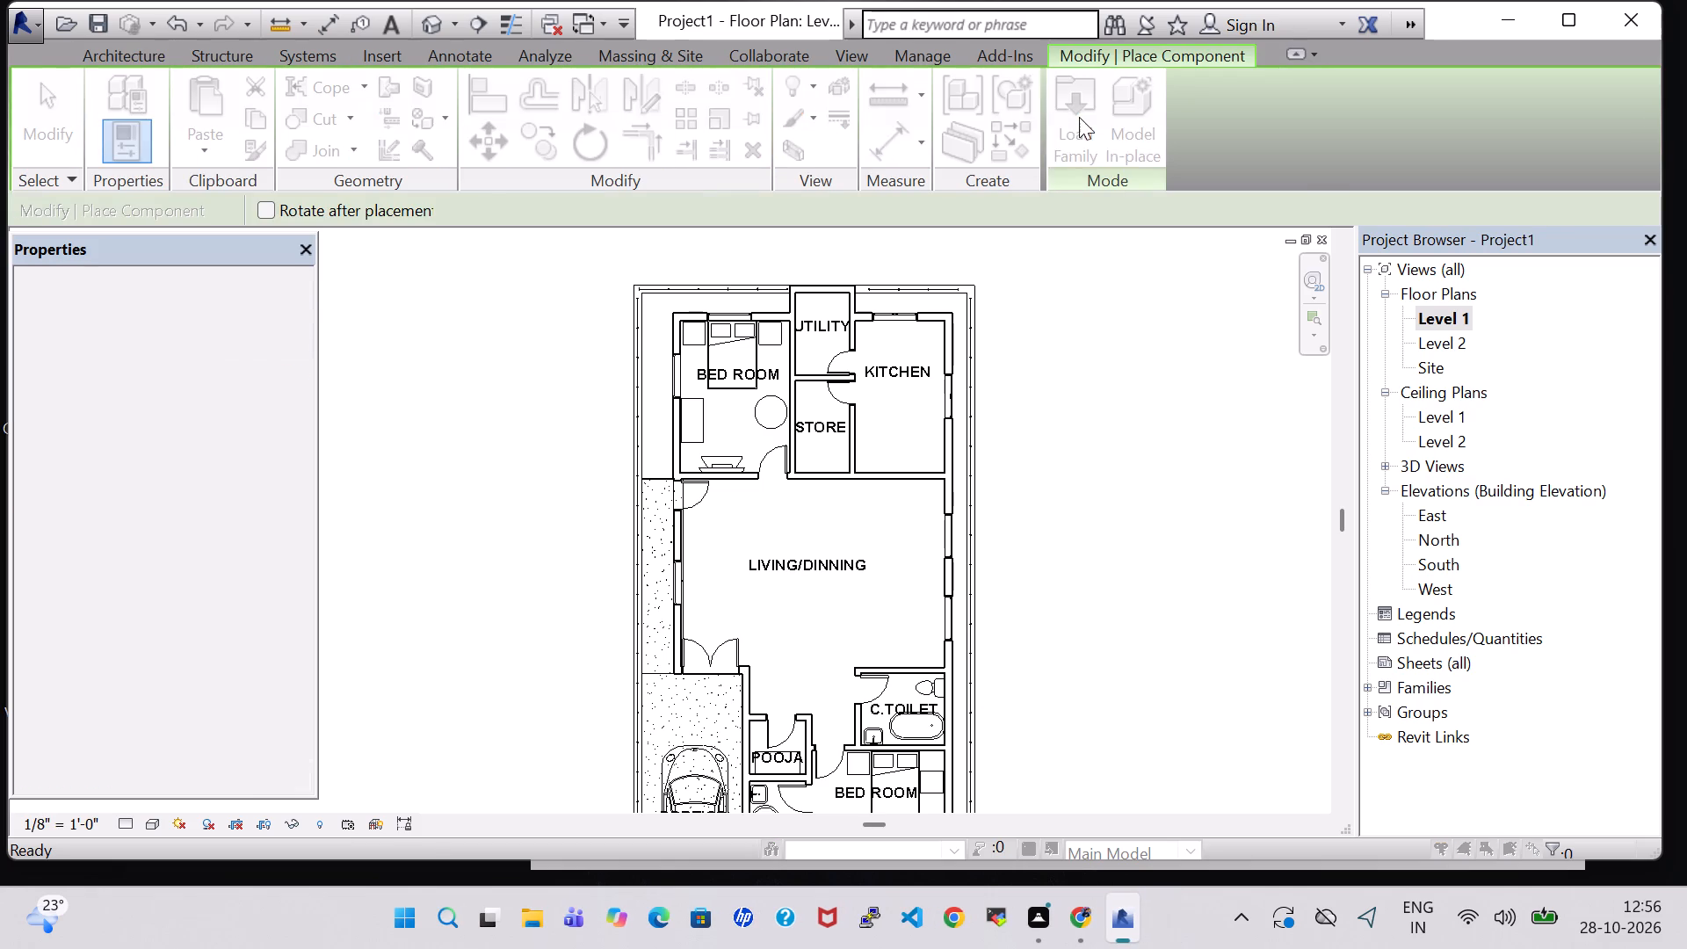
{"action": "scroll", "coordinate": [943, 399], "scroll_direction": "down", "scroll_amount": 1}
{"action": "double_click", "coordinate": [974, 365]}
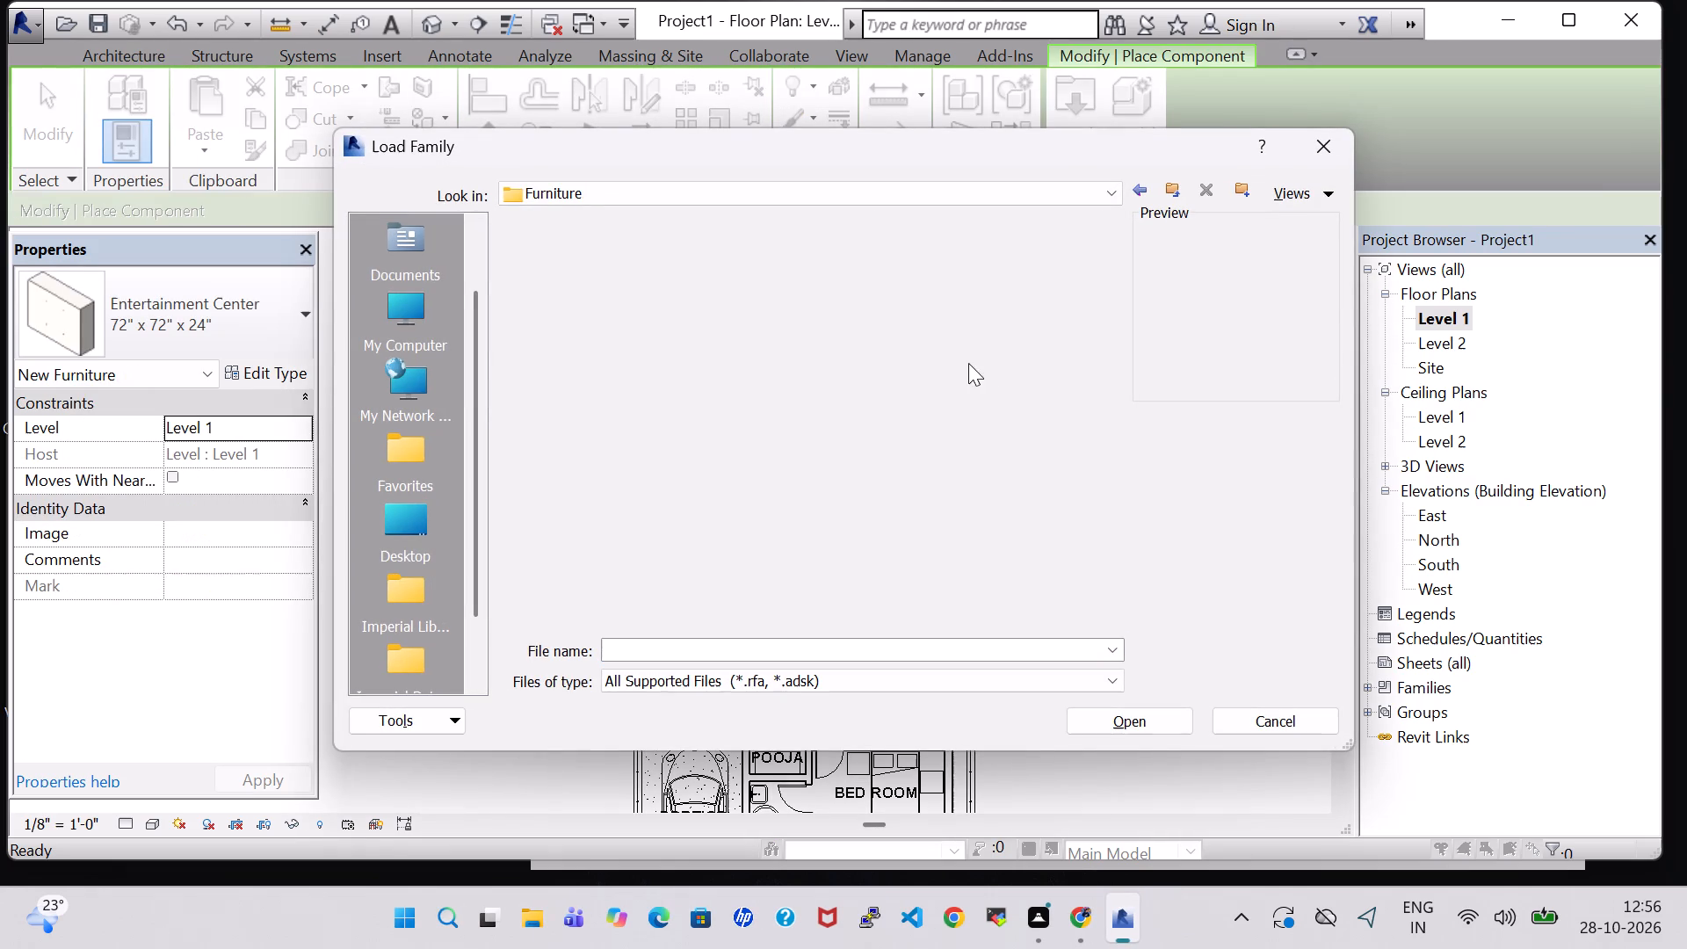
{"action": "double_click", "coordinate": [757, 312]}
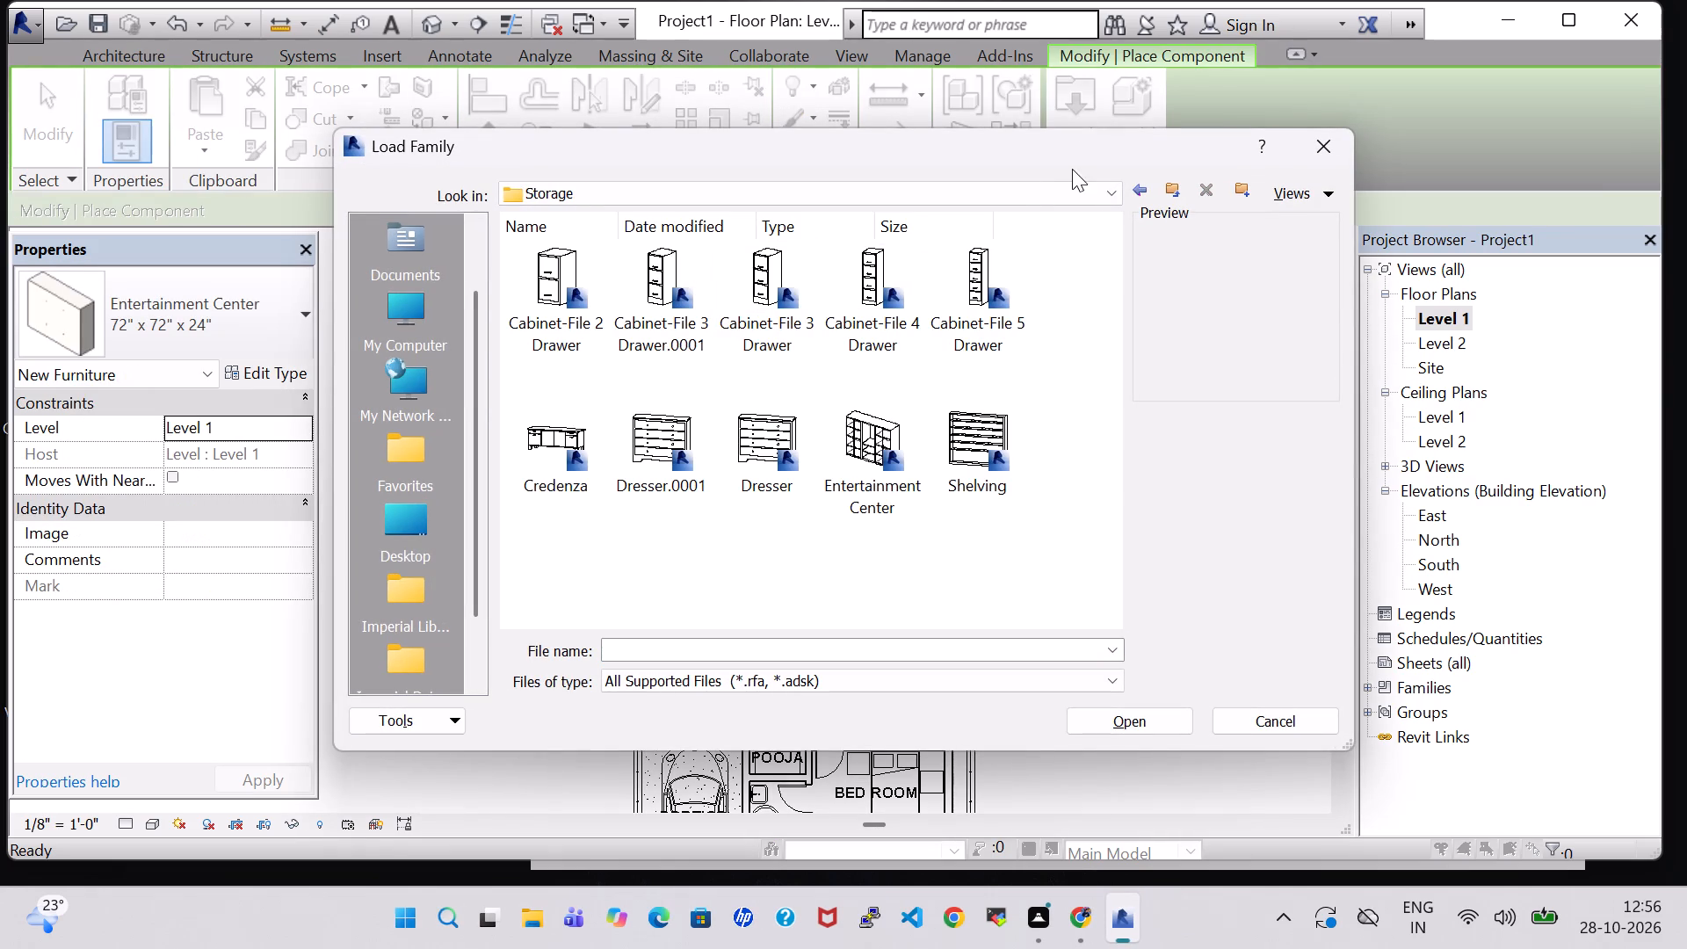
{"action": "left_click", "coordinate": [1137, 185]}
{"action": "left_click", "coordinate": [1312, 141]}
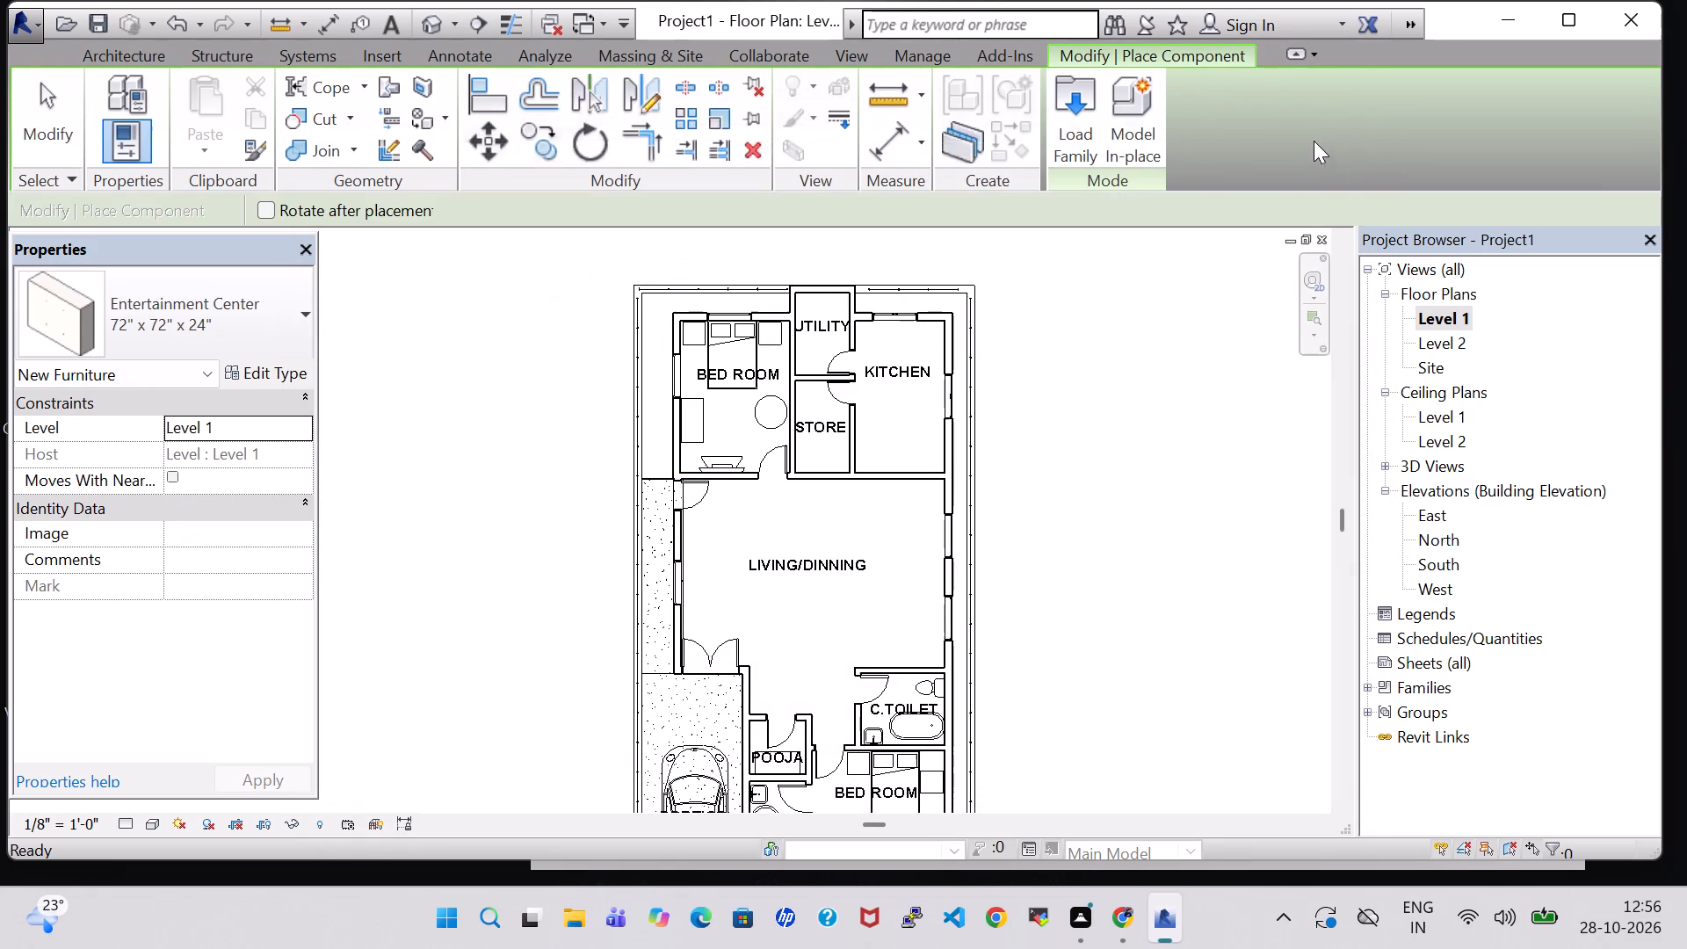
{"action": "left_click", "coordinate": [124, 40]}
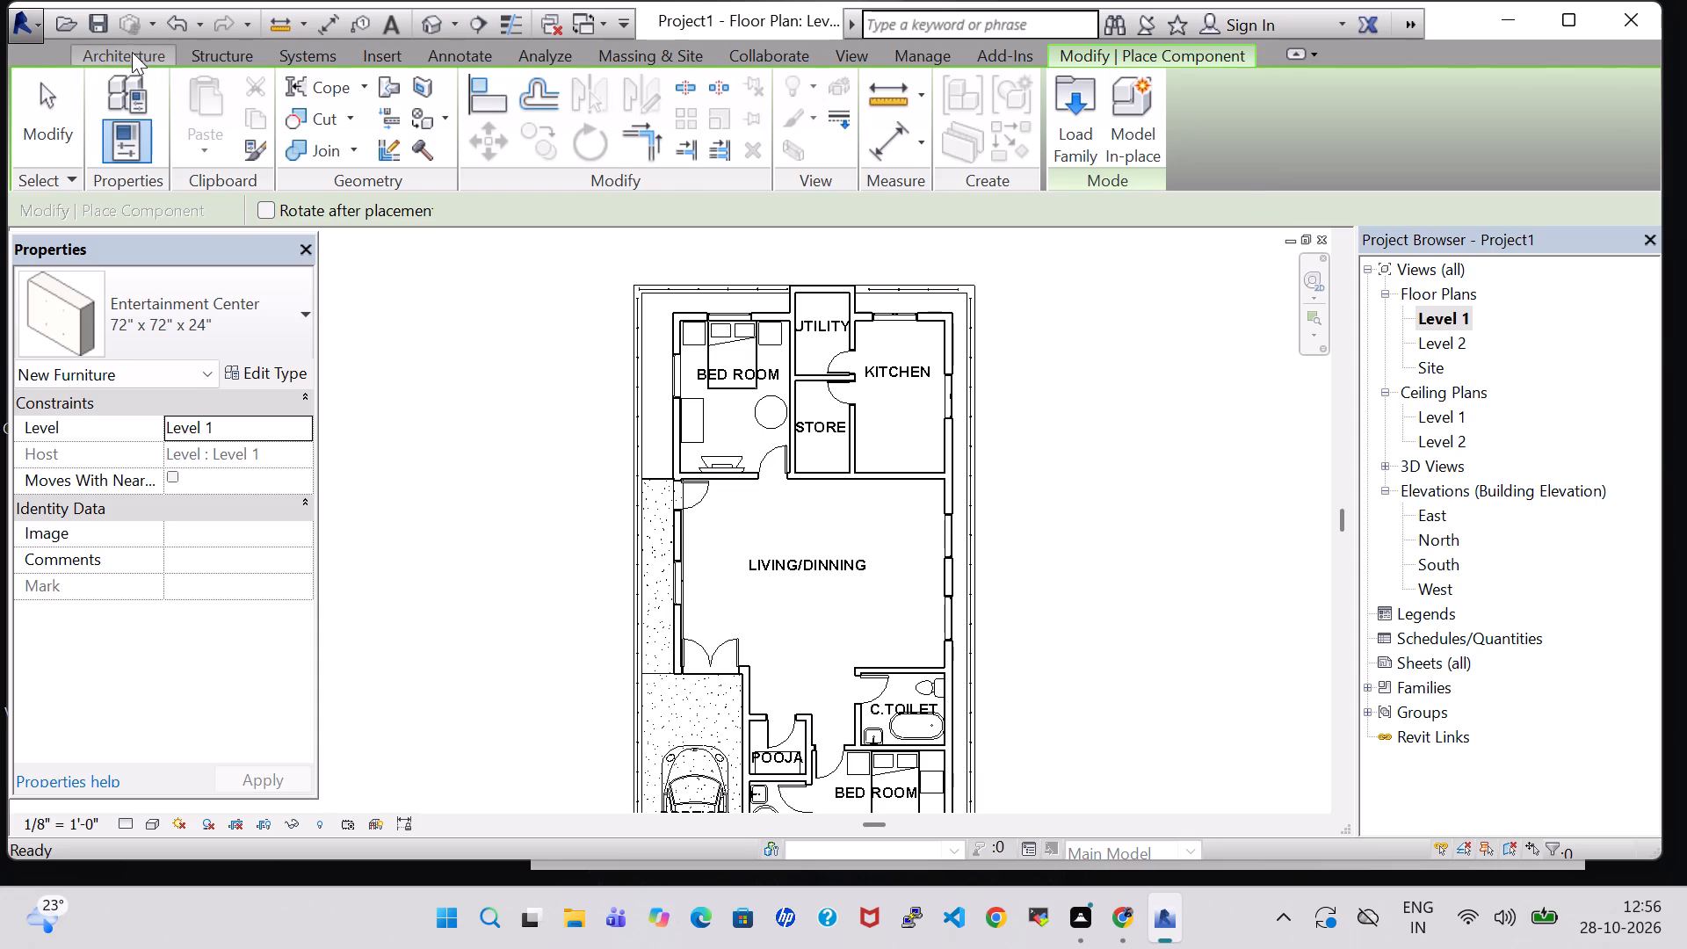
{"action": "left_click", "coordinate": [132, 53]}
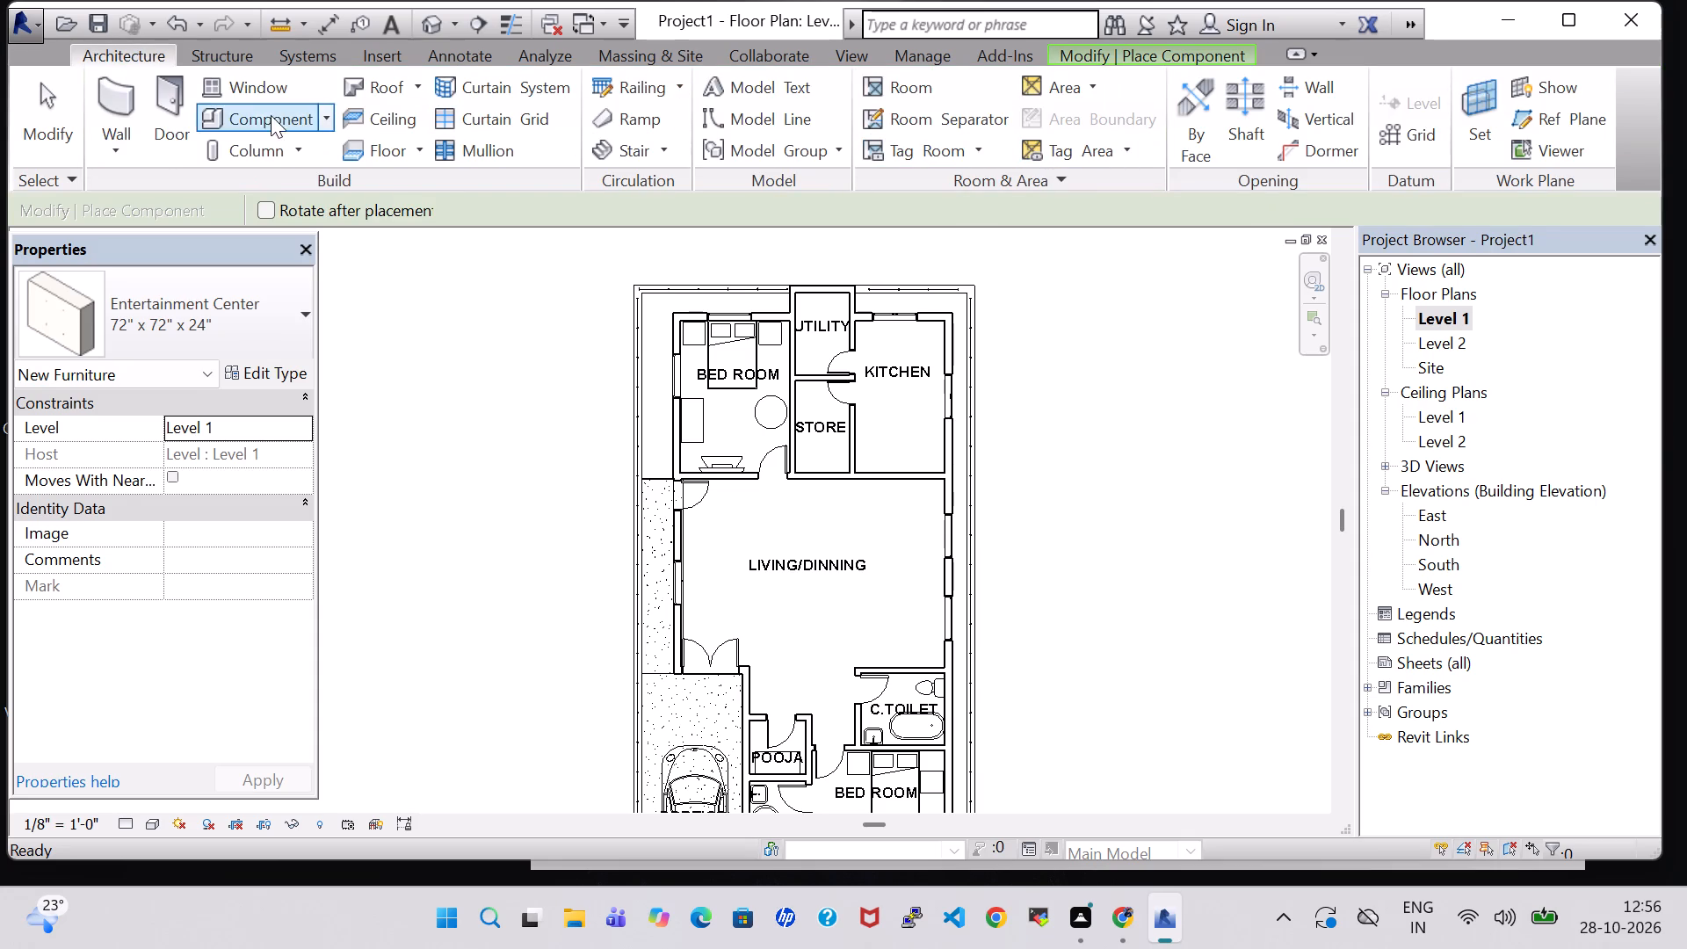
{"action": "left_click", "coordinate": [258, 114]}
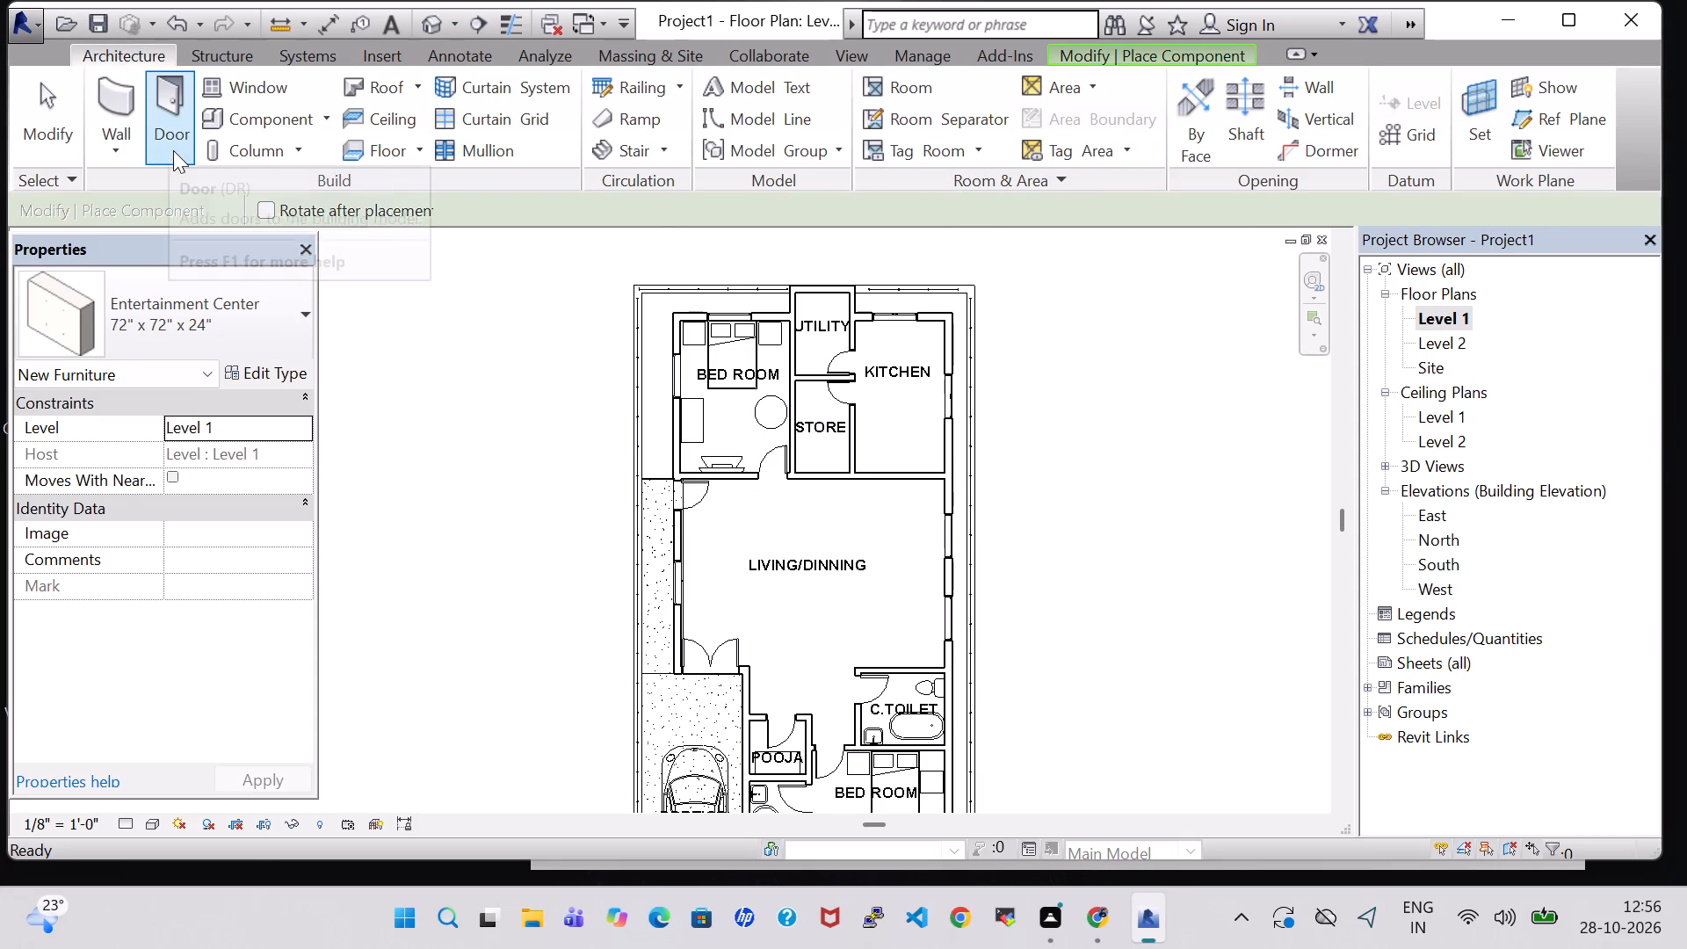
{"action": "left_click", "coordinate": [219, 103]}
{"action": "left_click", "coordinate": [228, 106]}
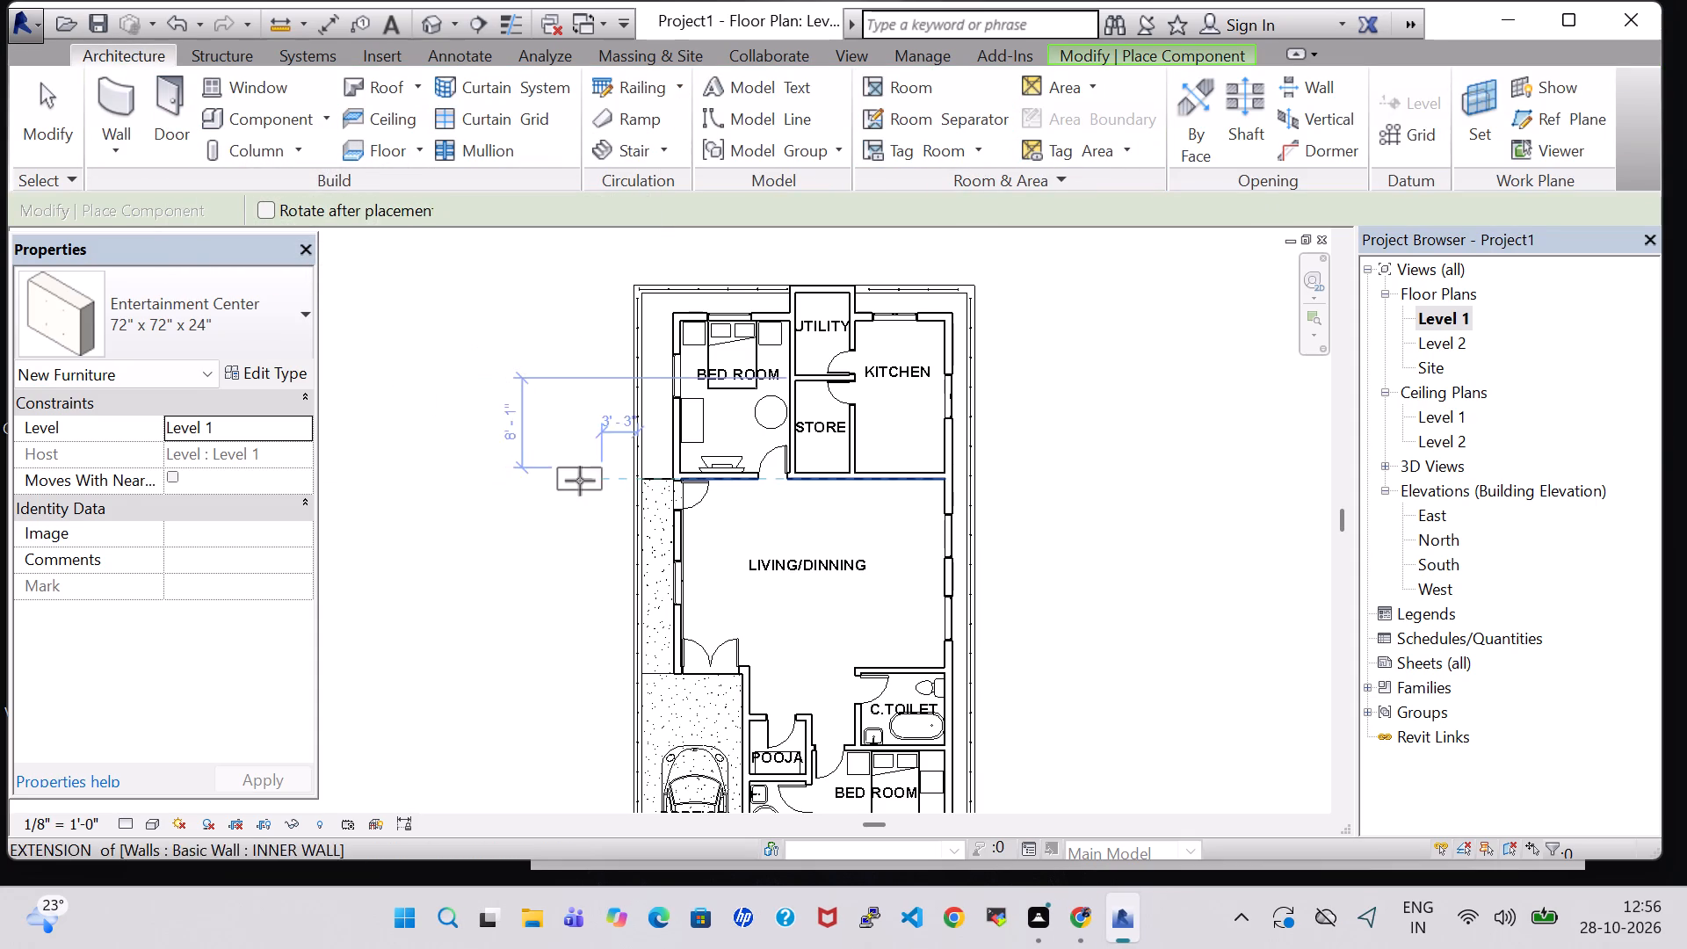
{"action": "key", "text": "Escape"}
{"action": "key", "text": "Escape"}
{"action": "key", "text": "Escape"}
Load the Storage Pedestal family from the Furniture System folder of the US Imperial library for component placement.
{"action": "left_click", "coordinate": [264, 124]}
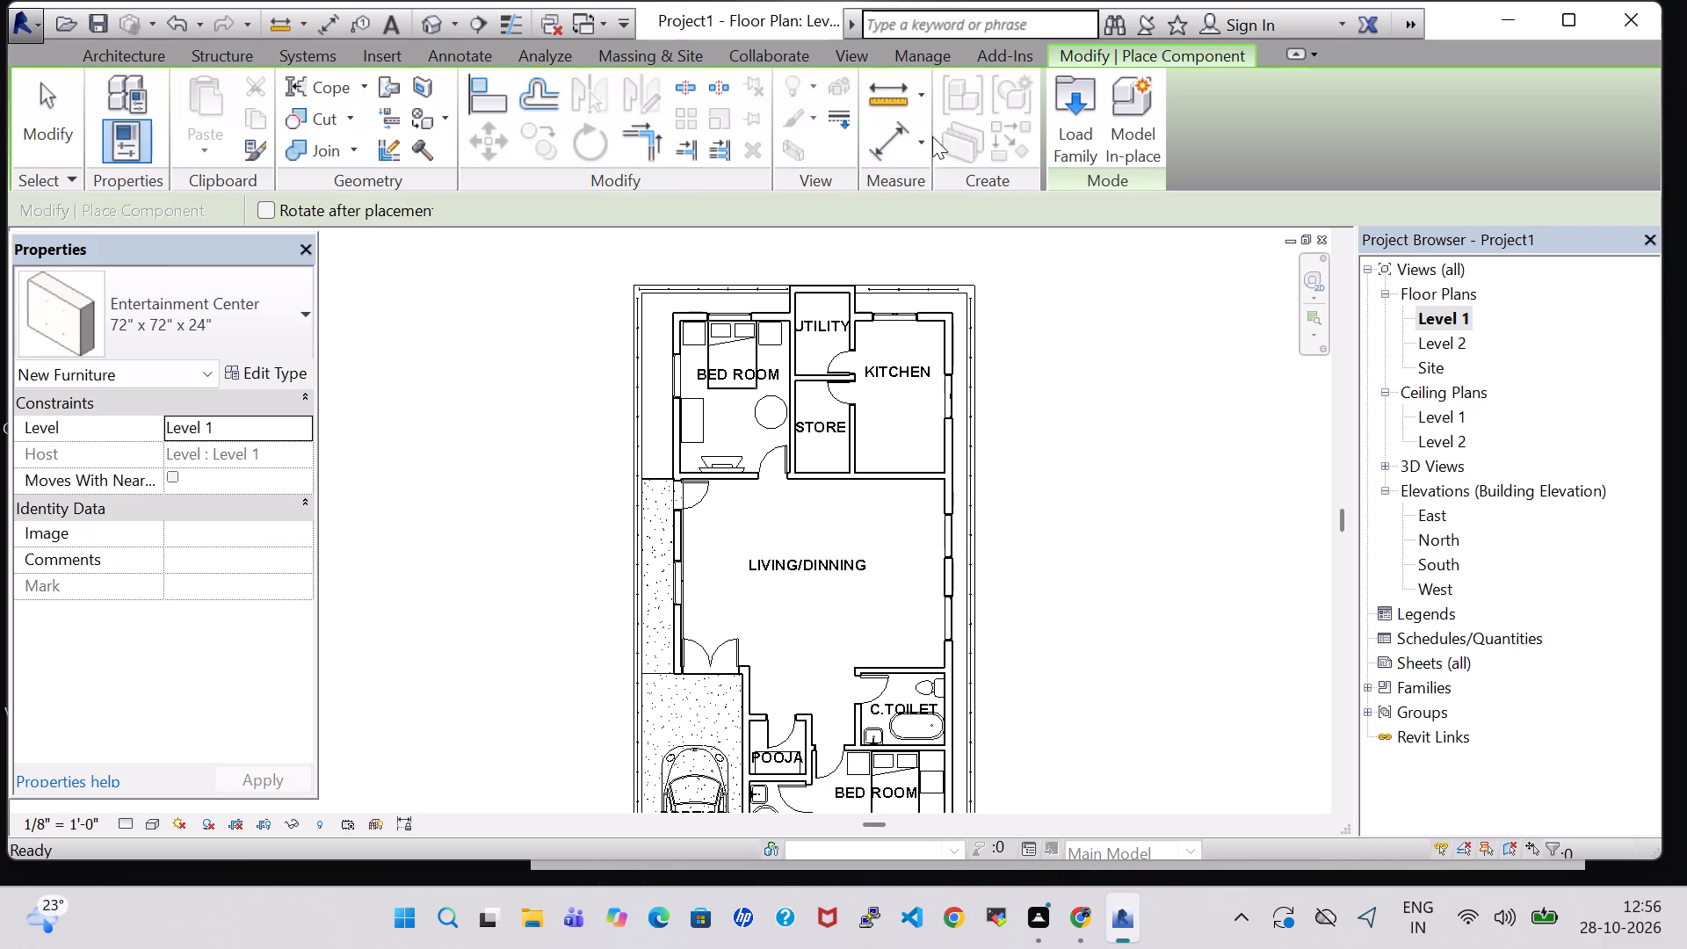
{"action": "left_click", "coordinate": [1058, 125]}
{"action": "scroll", "coordinate": [1058, 380], "scroll_direction": "down", "scroll_amount": 1}
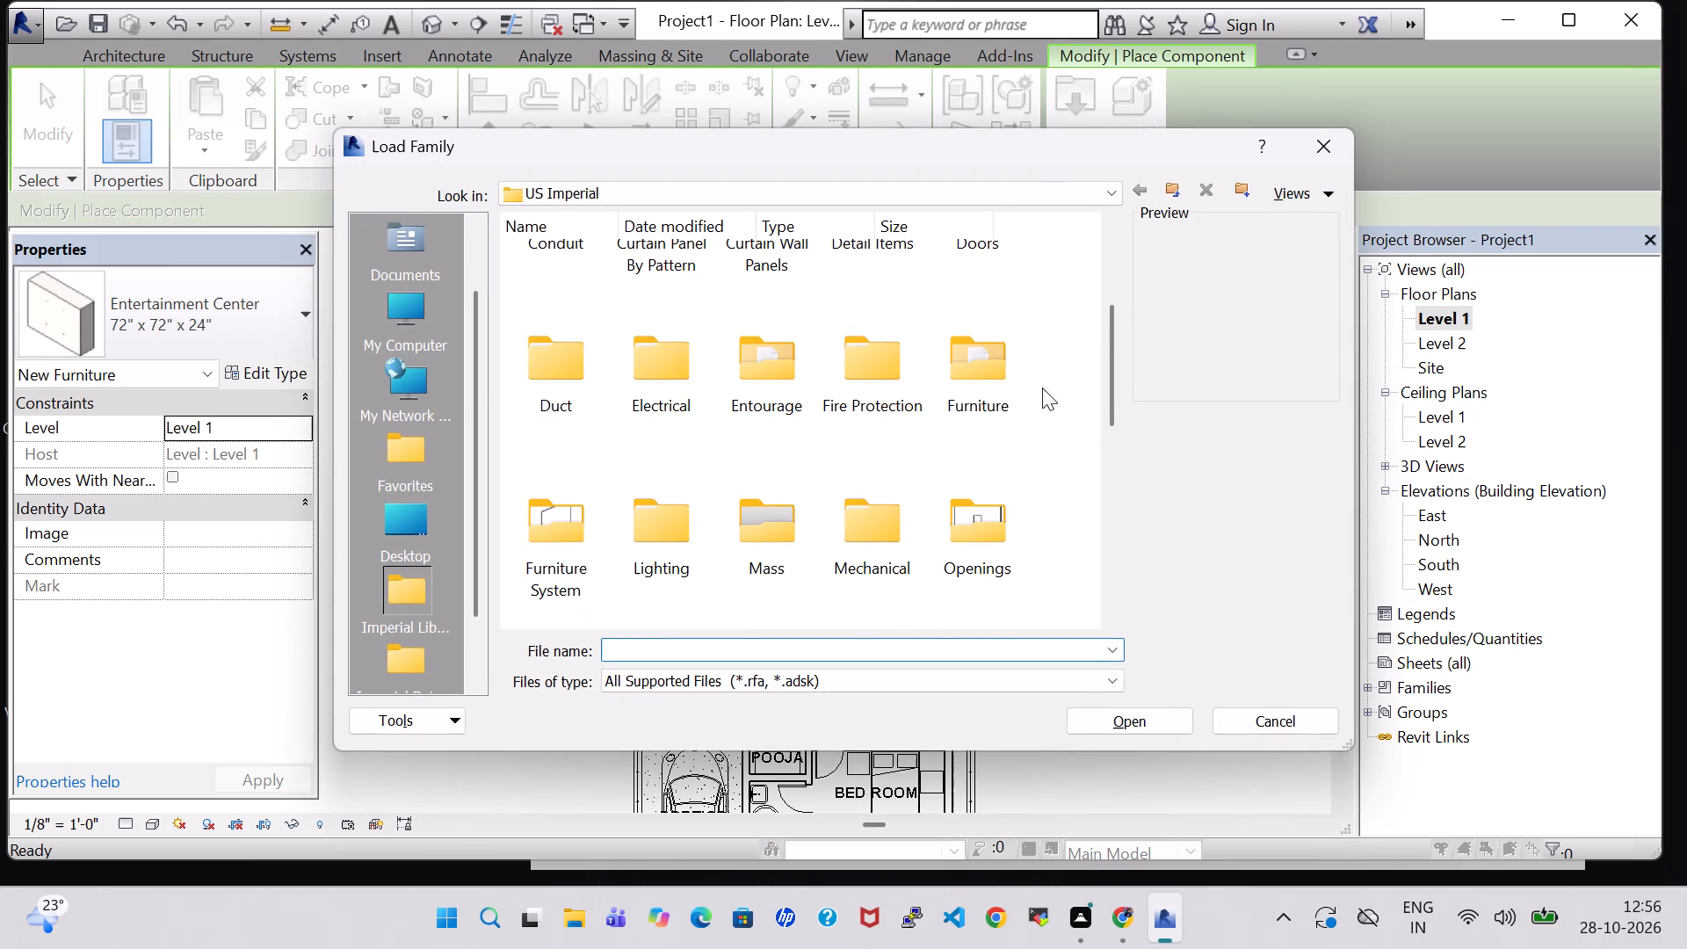
{"action": "double_click", "coordinate": [996, 380]}
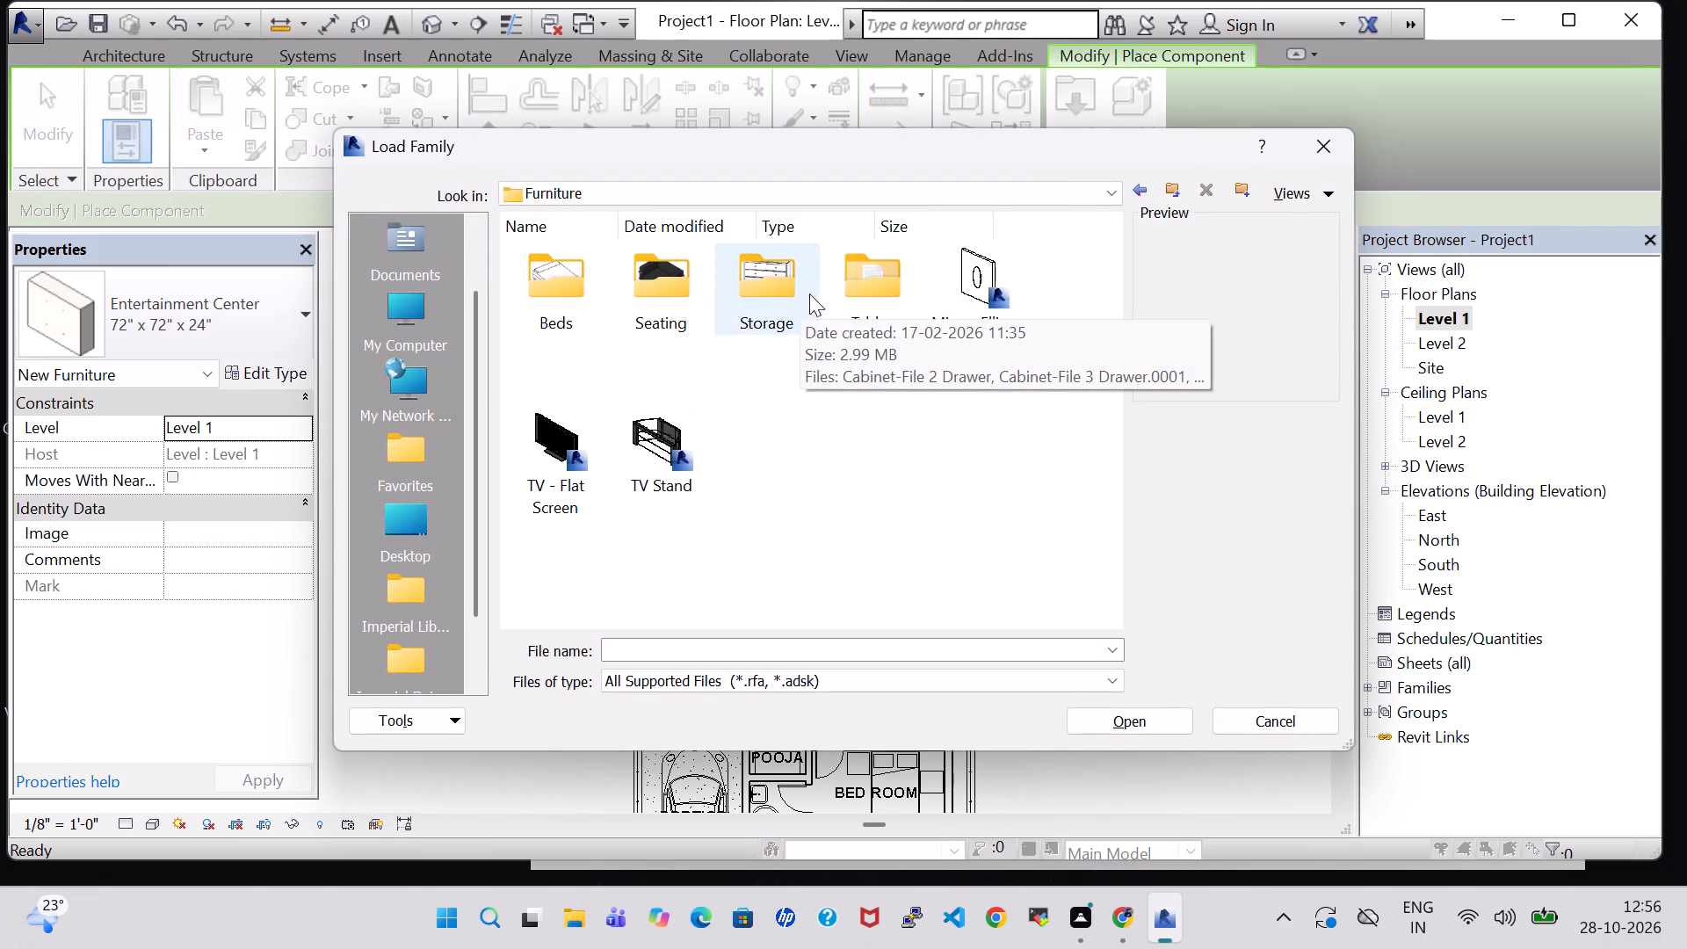
{"action": "double_click", "coordinate": [778, 291]}
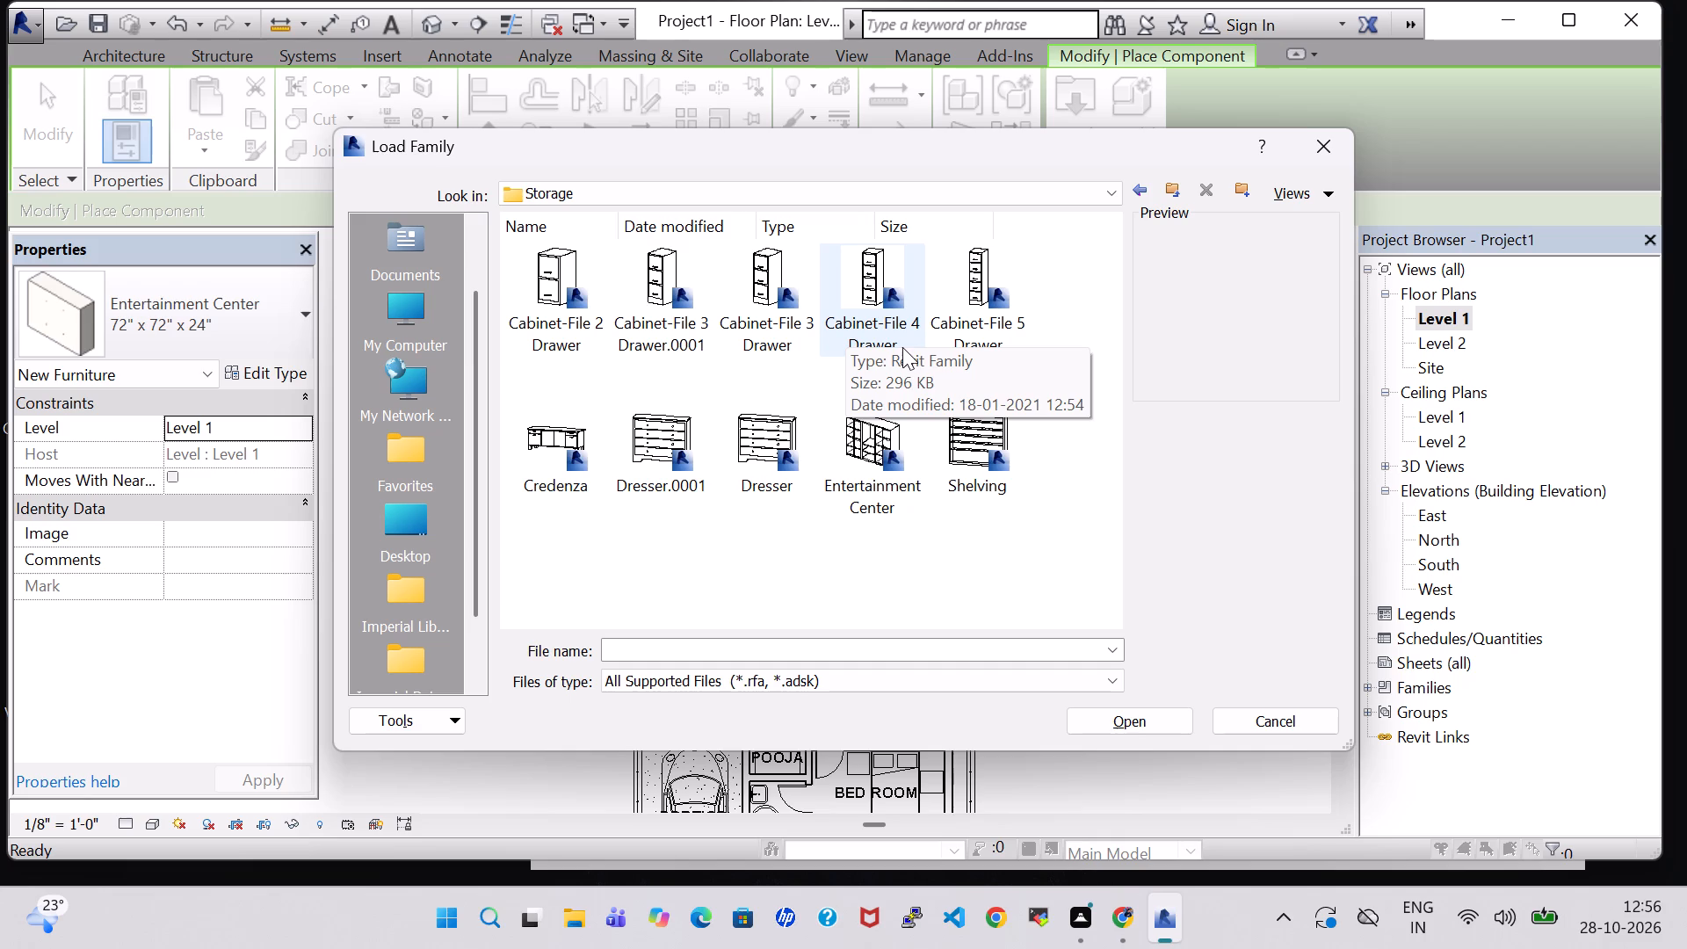
{"action": "left_click", "coordinate": [1142, 192]}
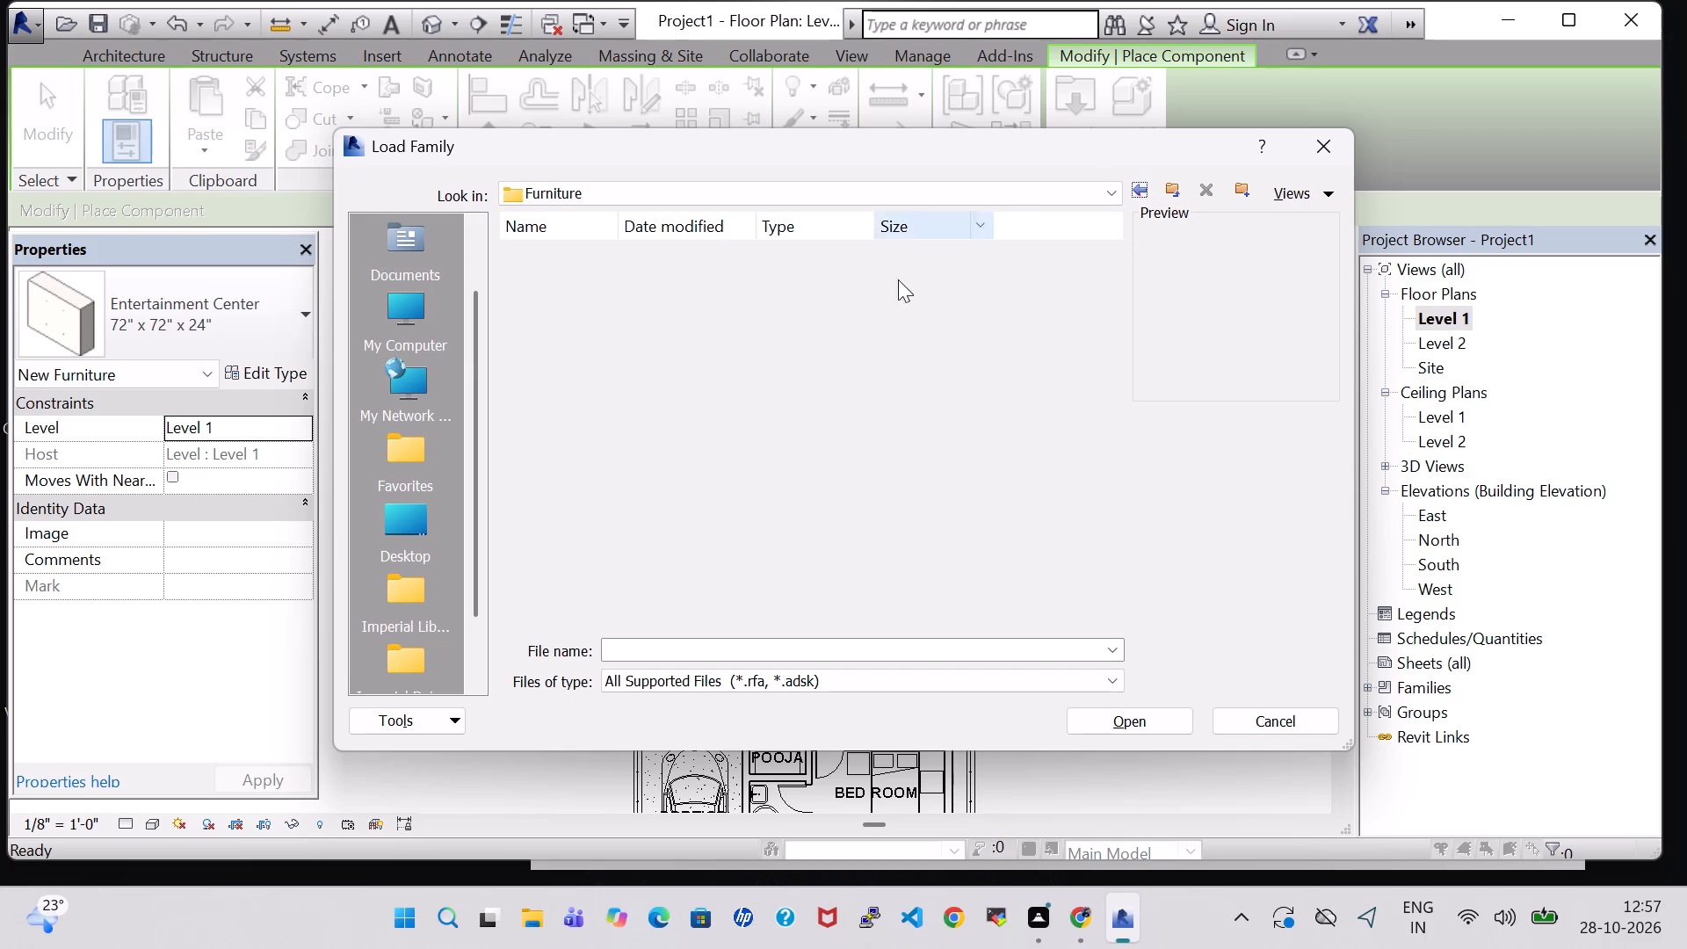
{"action": "left_click", "coordinate": [1140, 183]}
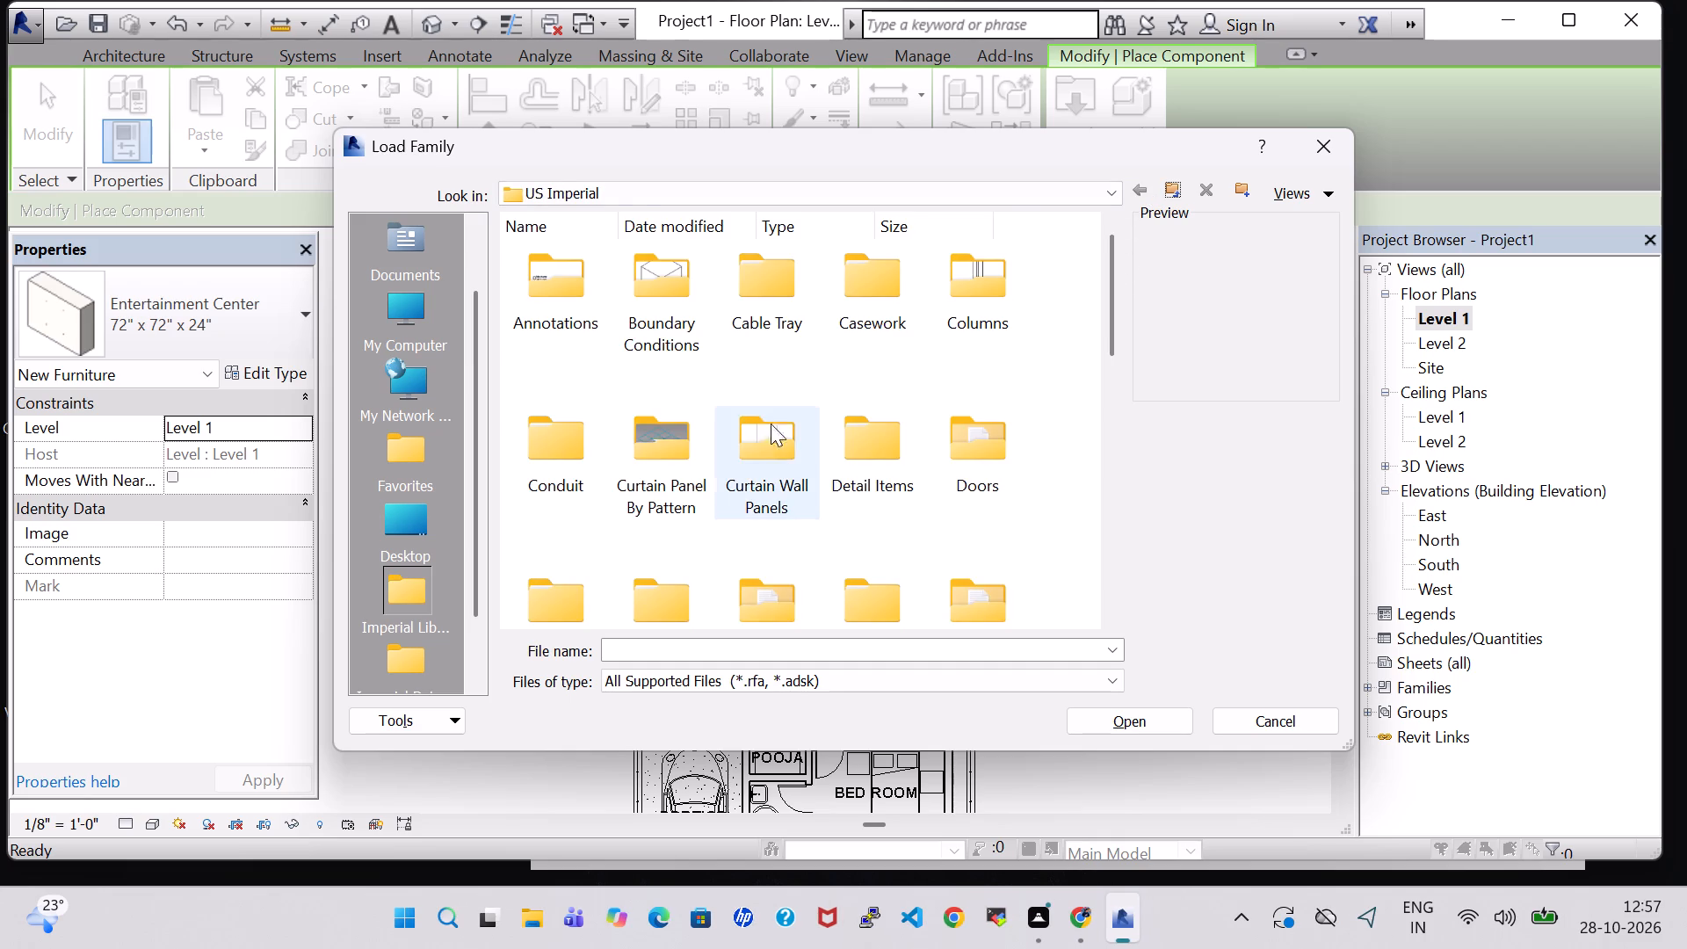
{"action": "scroll", "coordinate": [767, 446], "scroll_direction": "down", "scroll_amount": 2}
{"action": "double_click", "coordinate": [580, 312]}
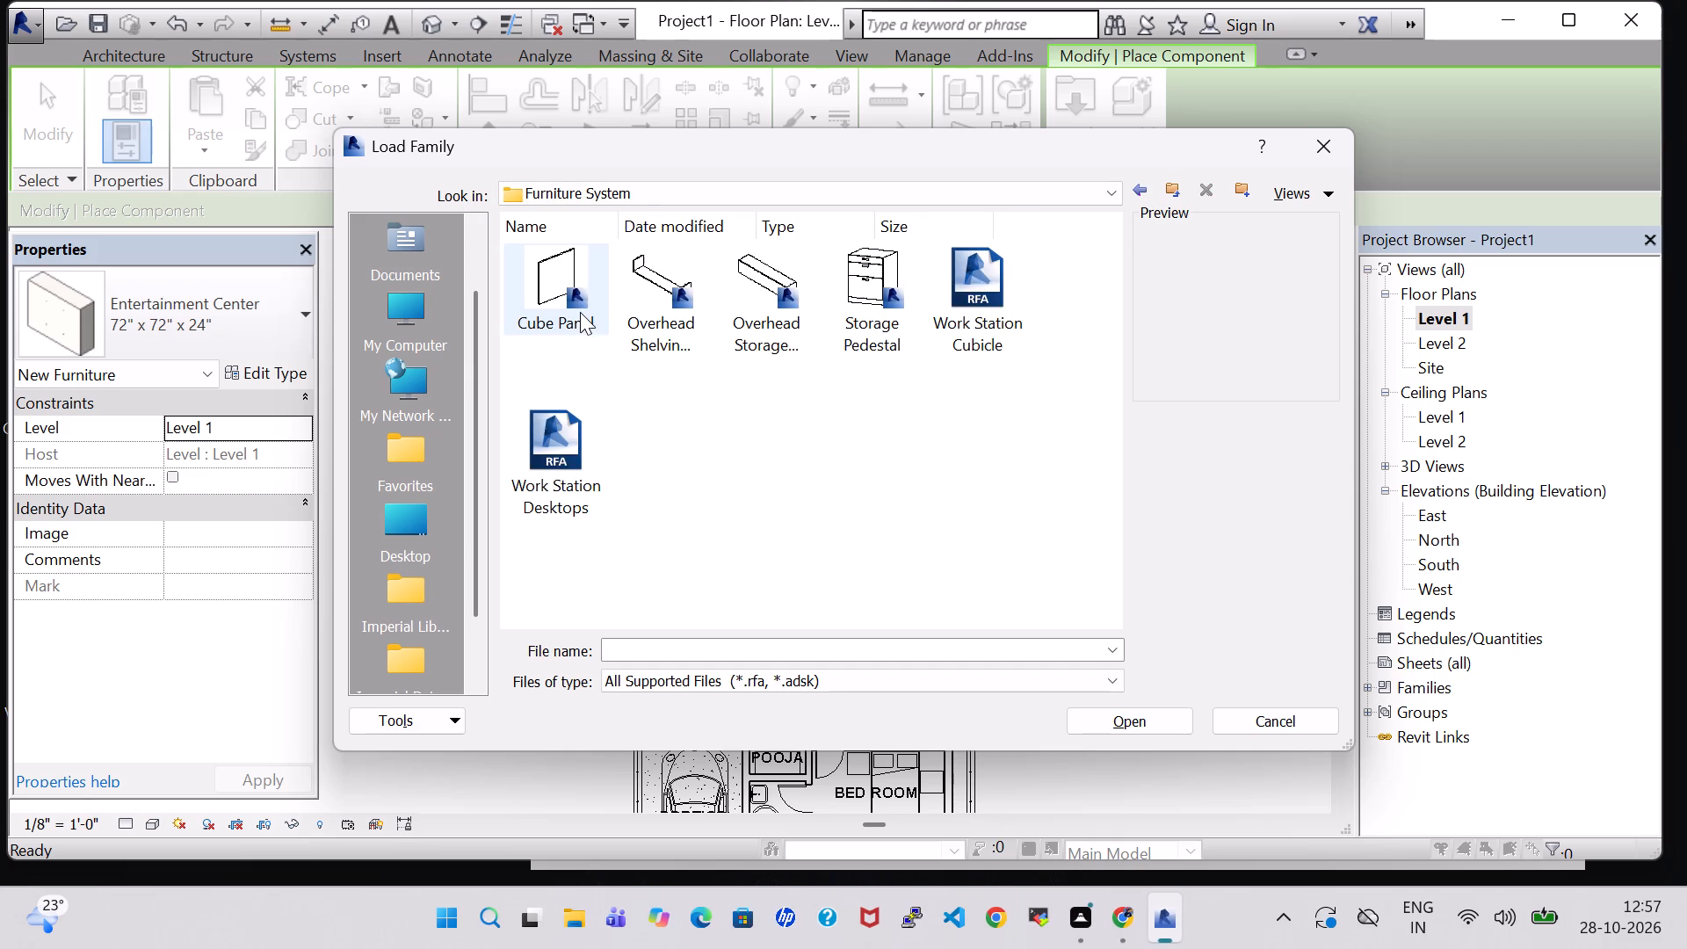
{"action": "left_click", "coordinate": [900, 292]}
{"action": "left_click", "coordinate": [1144, 708]}
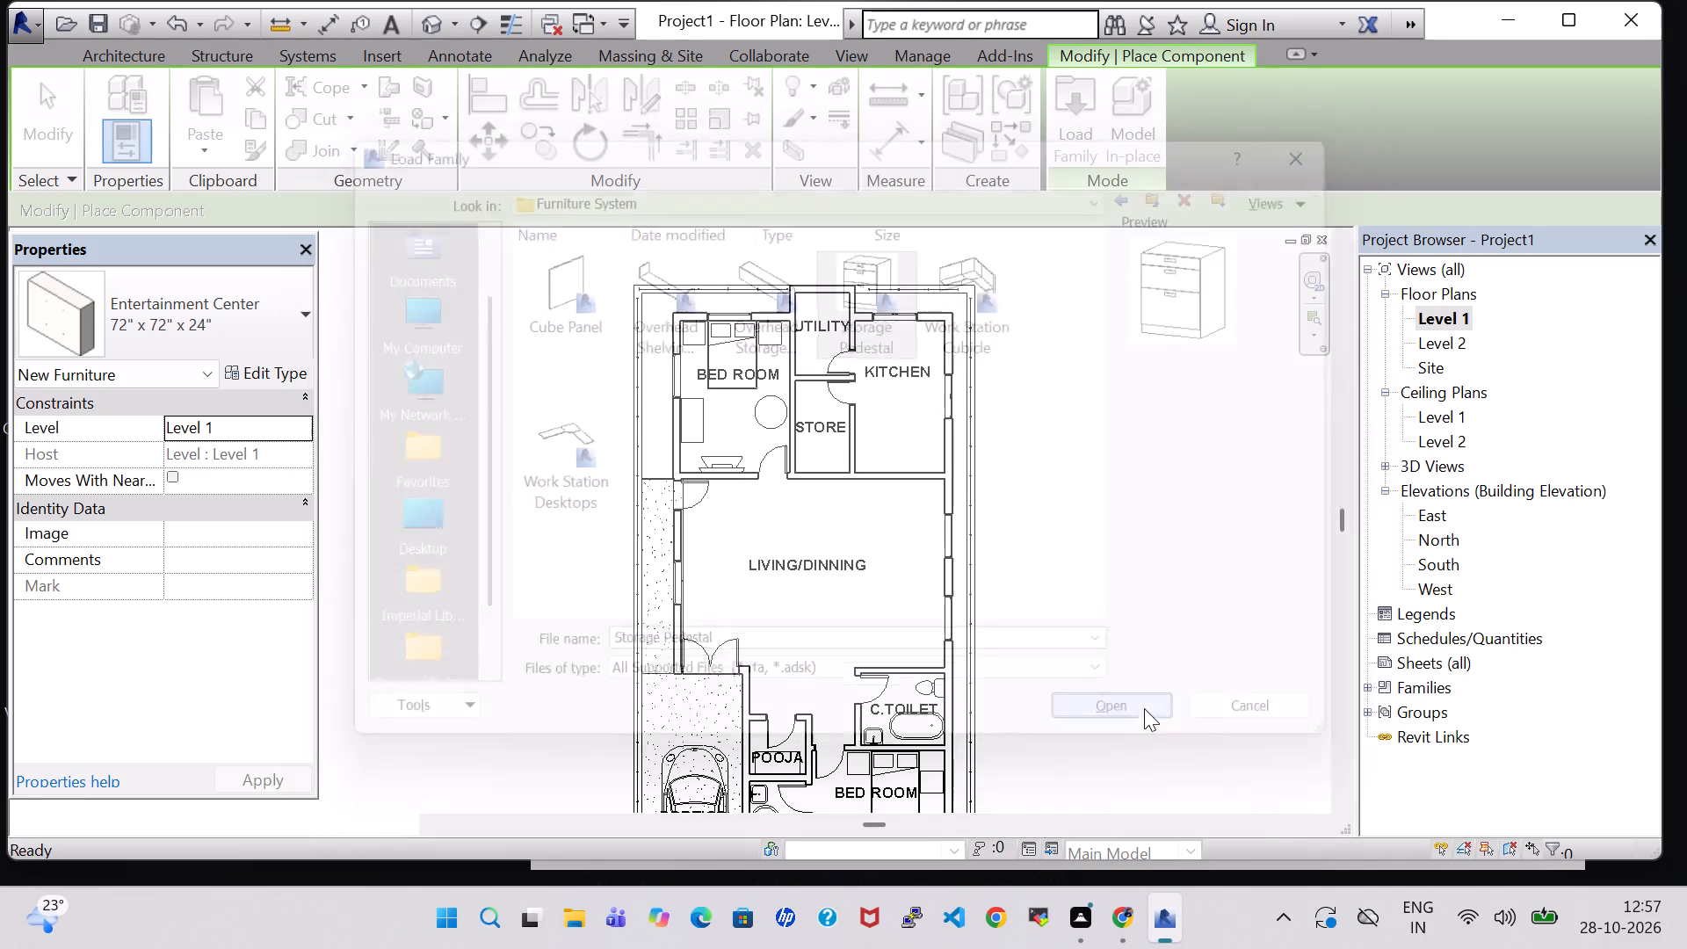
Place one 20" x 36" x 36" Storage Pedestal in the STORE room, against the wall shared with LIVING/DINNING, and end placement.
{"action": "scroll", "coordinate": [901, 507], "scroll_direction": "up", "scroll_amount": 9}
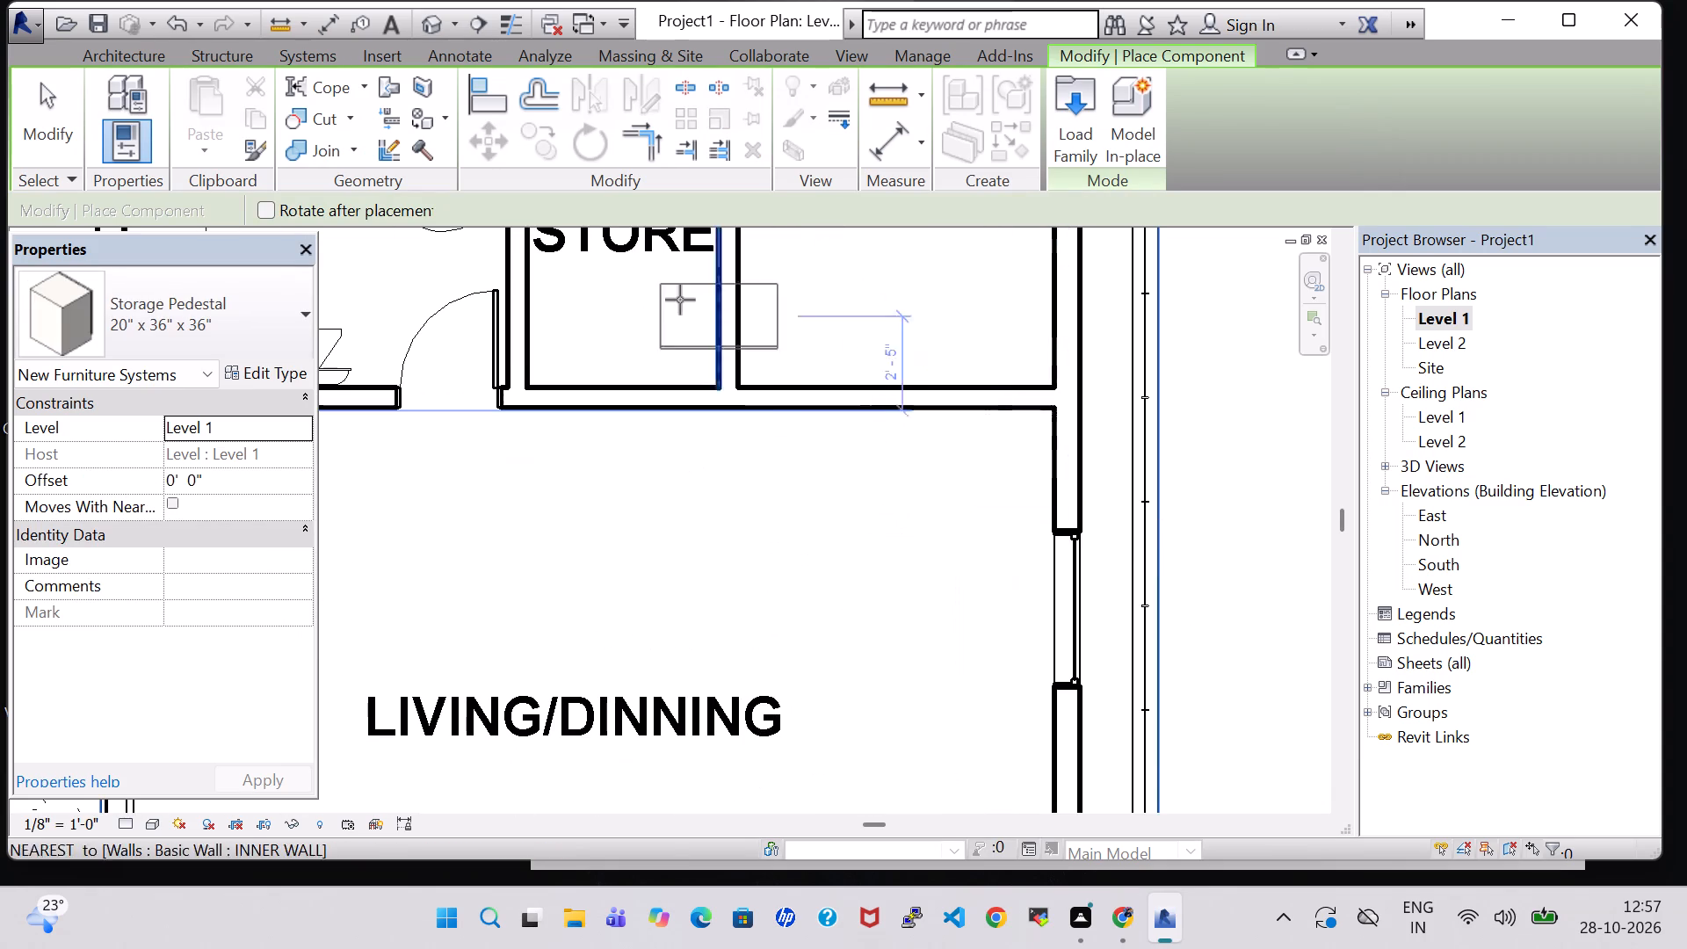
{"action": "key", "text": "space"}
{"action": "key", "text": "space"}
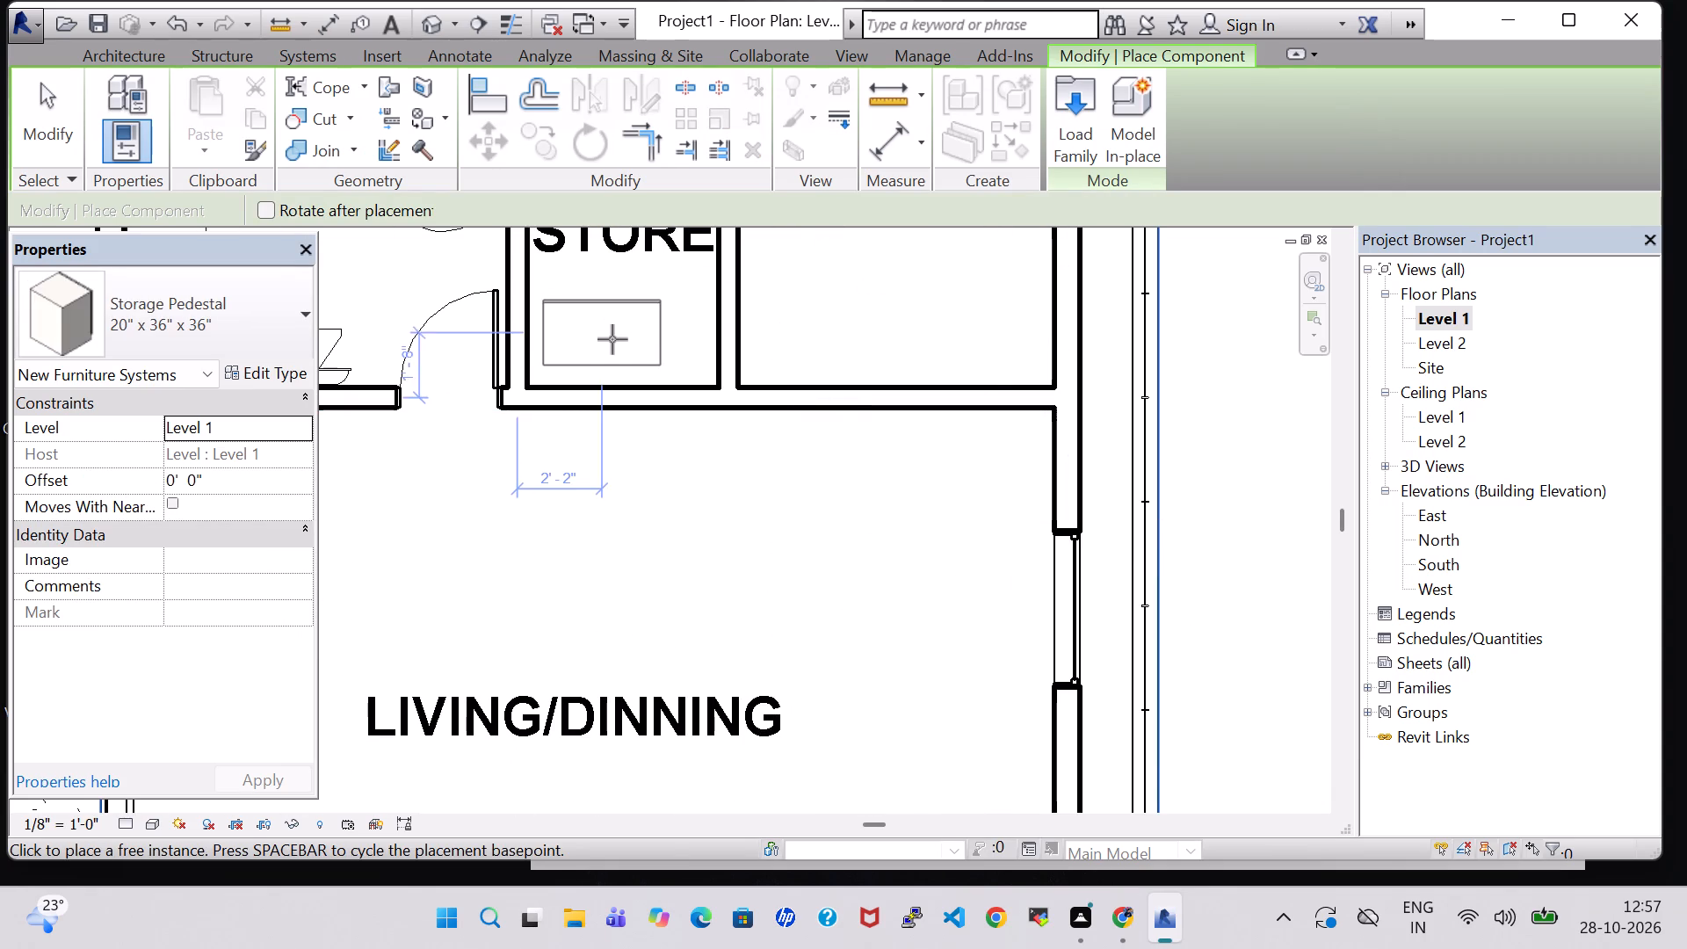
{"action": "left_click", "coordinate": [622, 351]}
{"action": "middle_click_drag", "start_coordinate": [621, 305], "coordinate": [655, 521]}
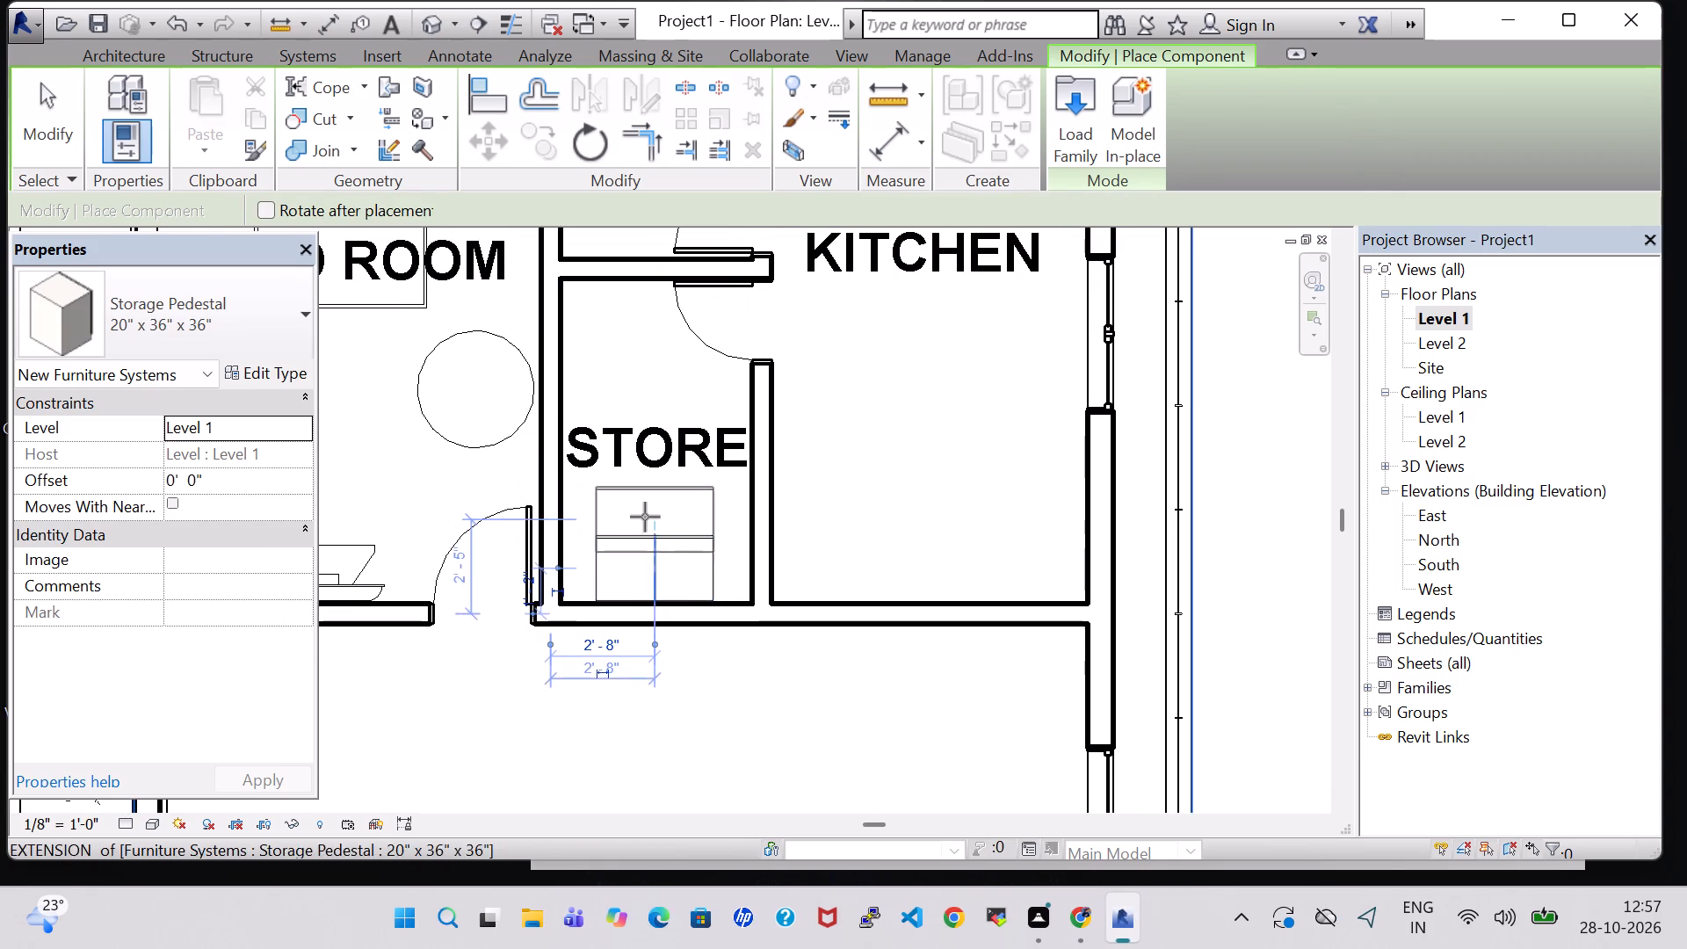
{"action": "key", "text": "Escape"}
{"action": "key", "text": "Escape"}
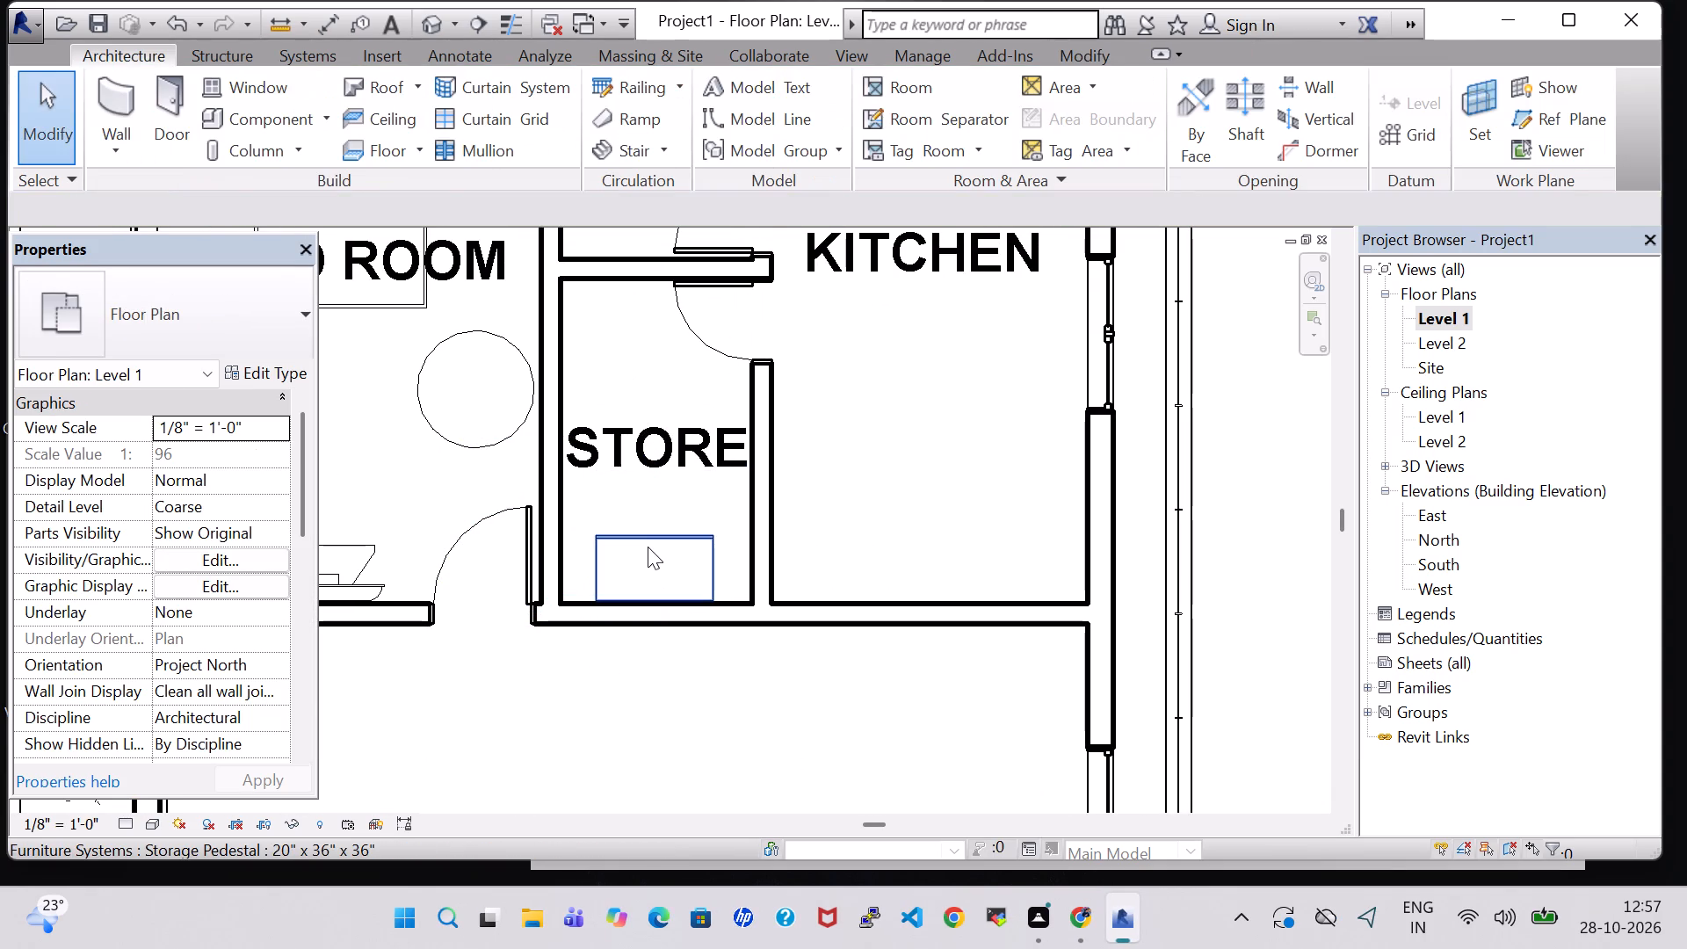
Move the storage pedestal to the utility end of STORE, rotate it by three increments, and nudge it against the bedroom-side wall.
{"action": "left_click_drag", "start_coordinate": [648, 547], "coordinate": [603, 343]}
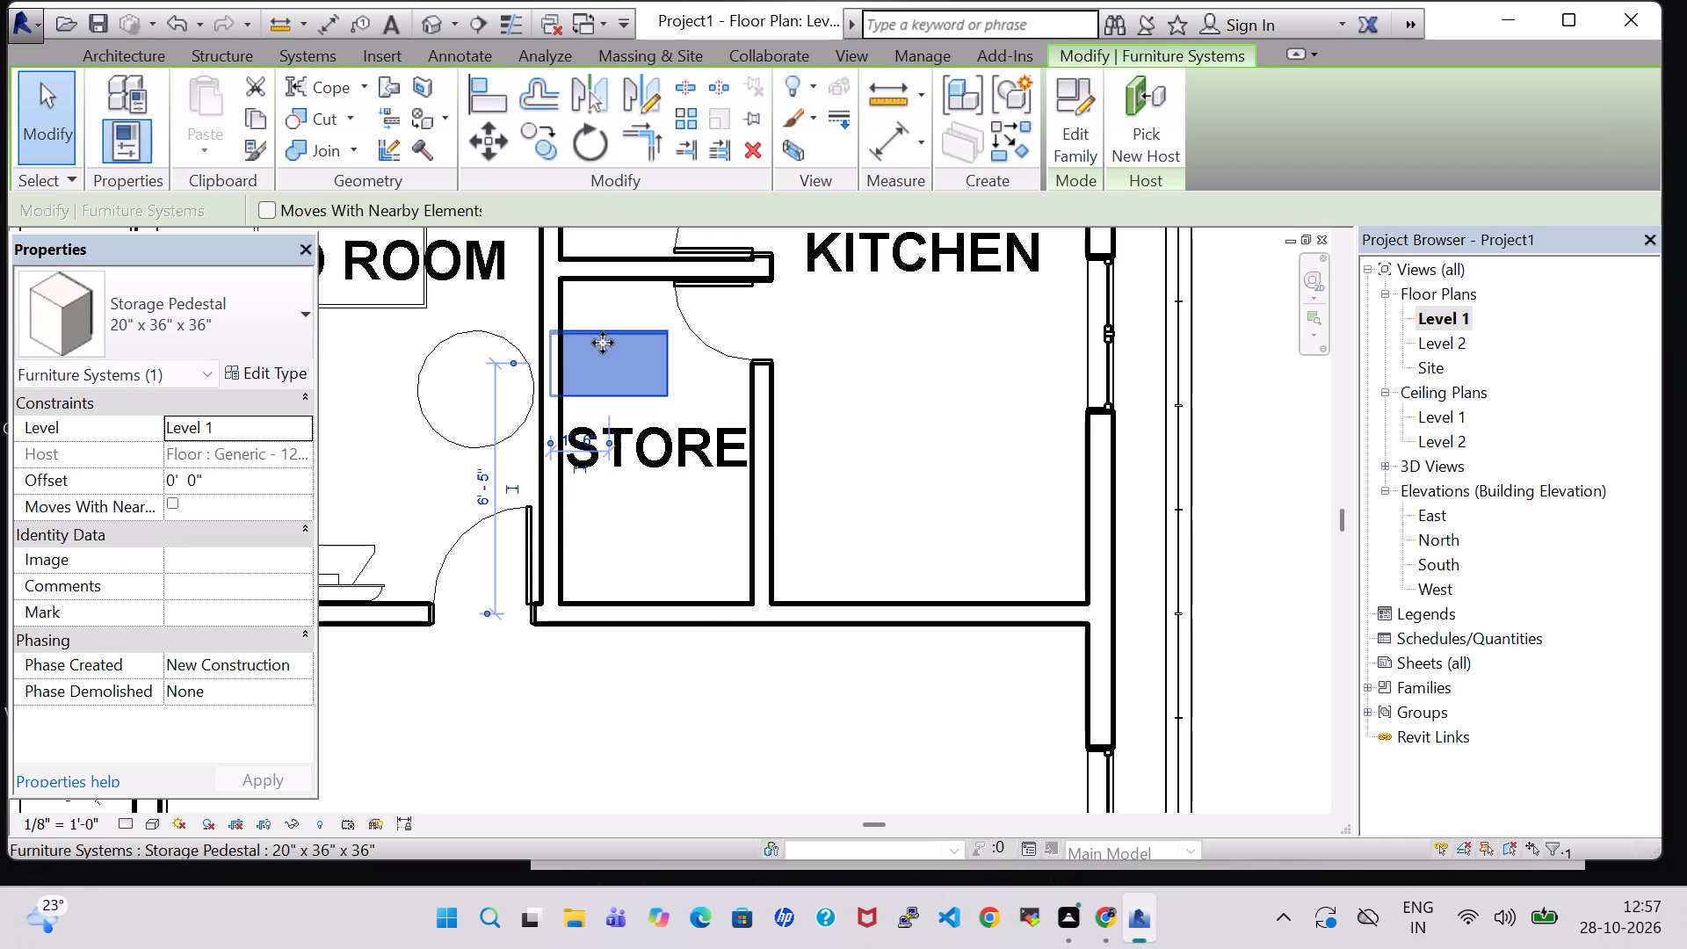
{"action": "key", "text": "space"}
{"action": "key", "text": "space"}
{"action": "key", "text": "space"}
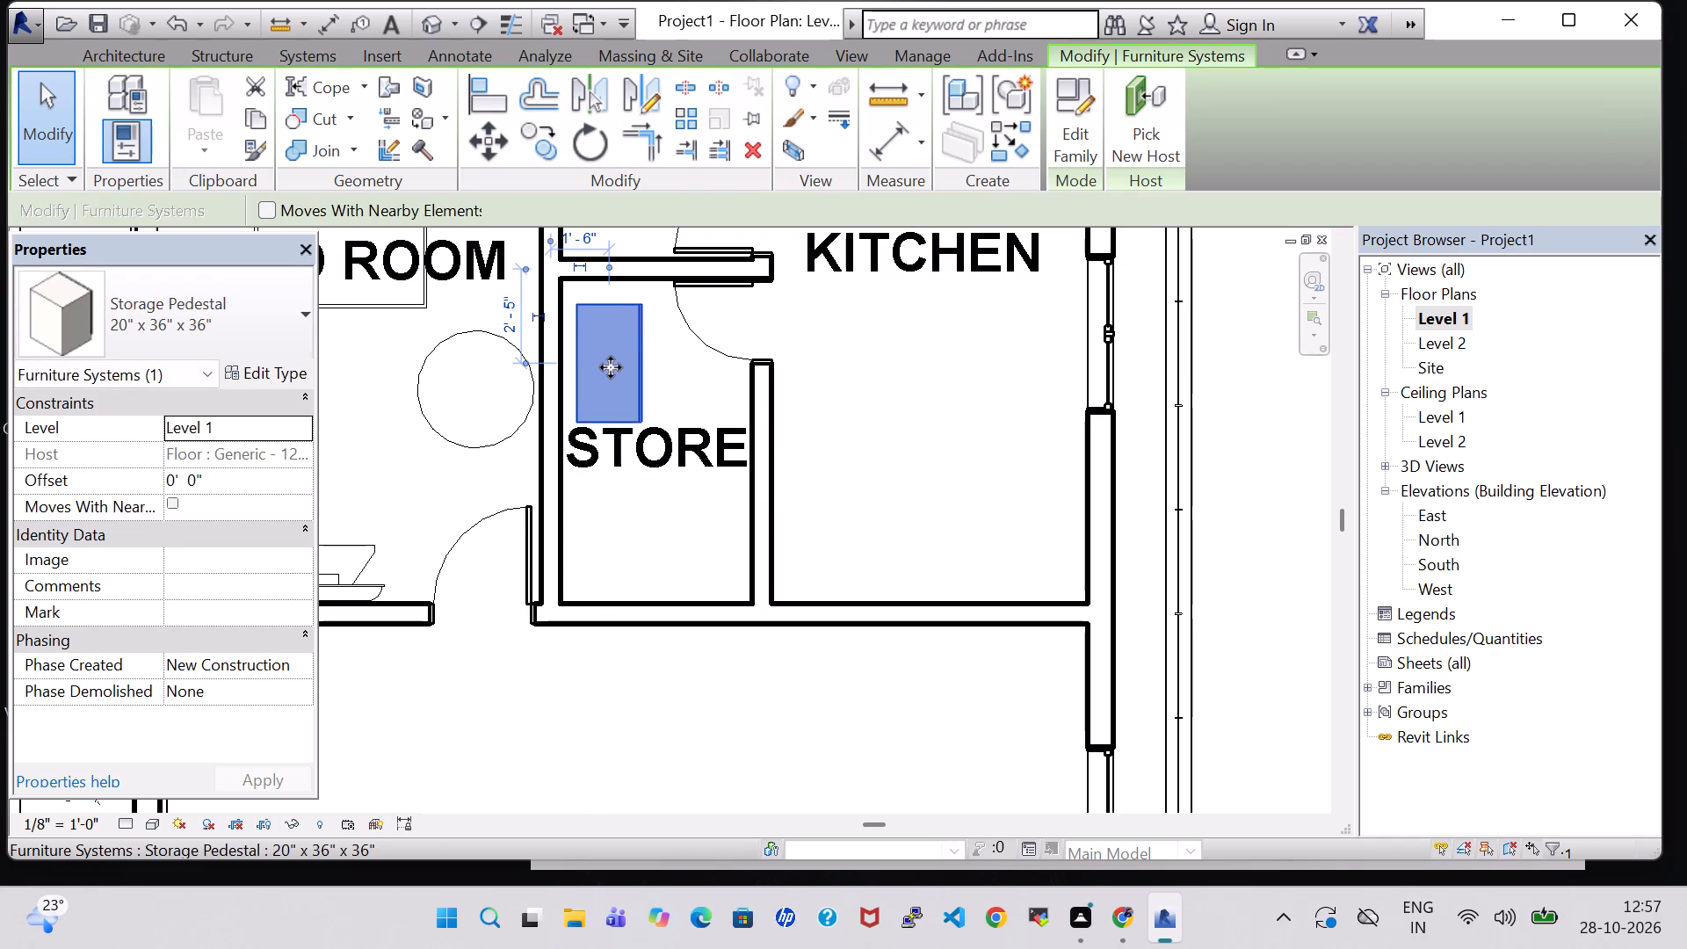
{"action": "key", "text": "Left"}
{"action": "key", "text": "Left"}
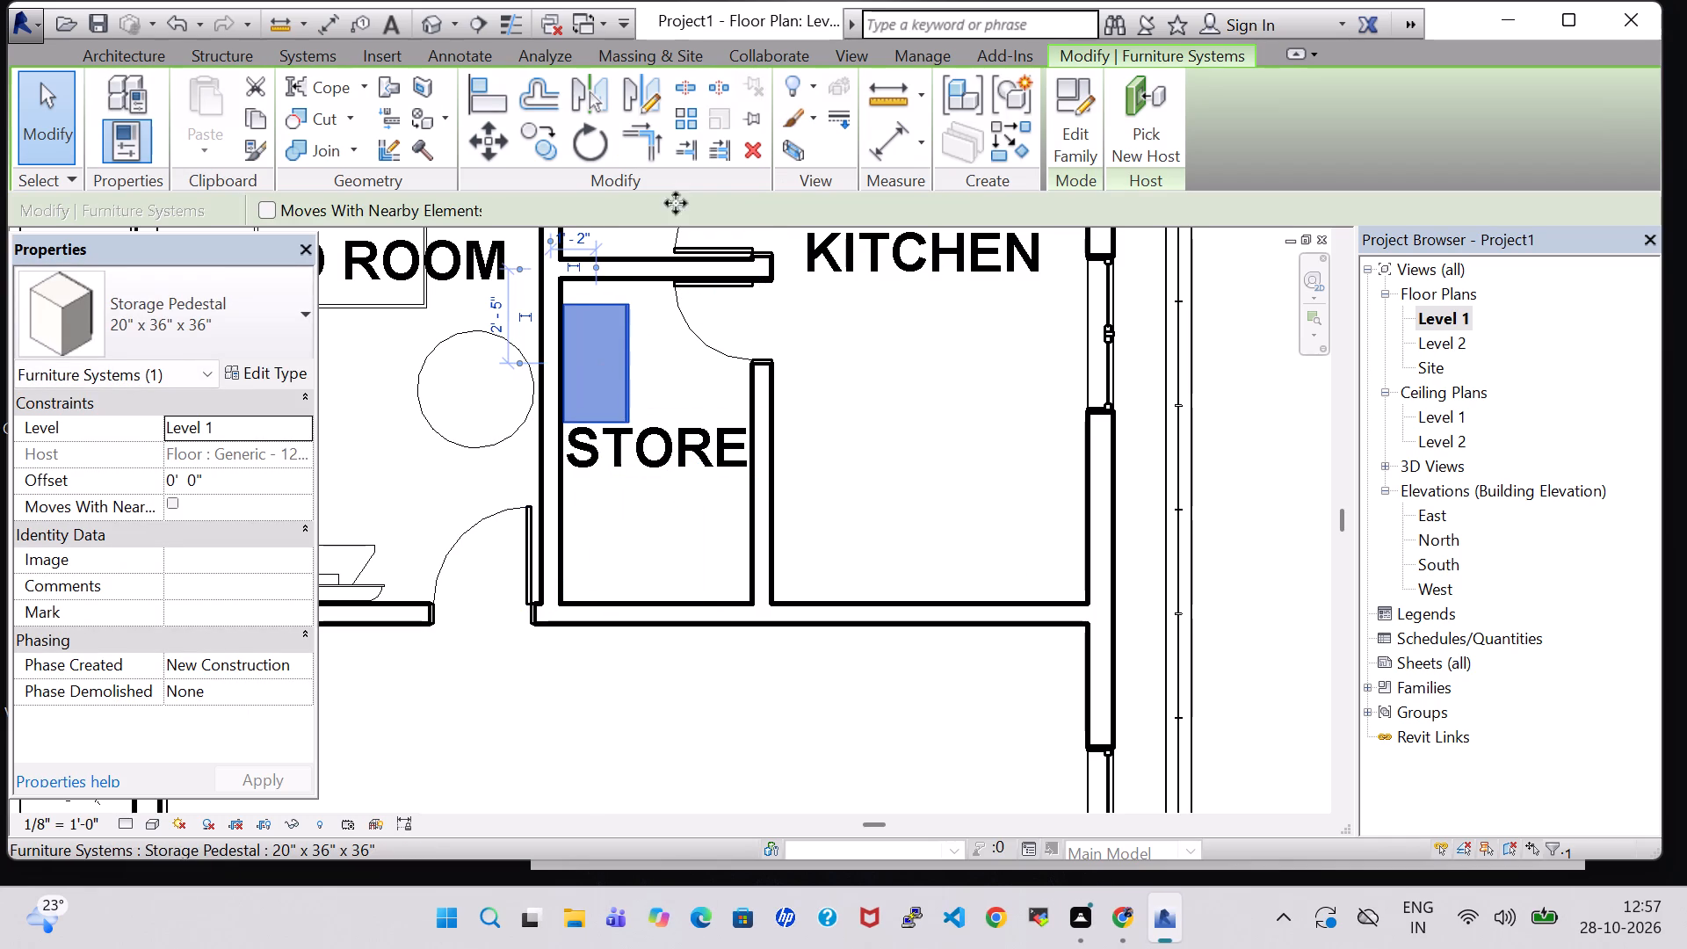
{"action": "left_click", "coordinate": [120, 43]}
{"action": "left_click", "coordinate": [128, 57]}
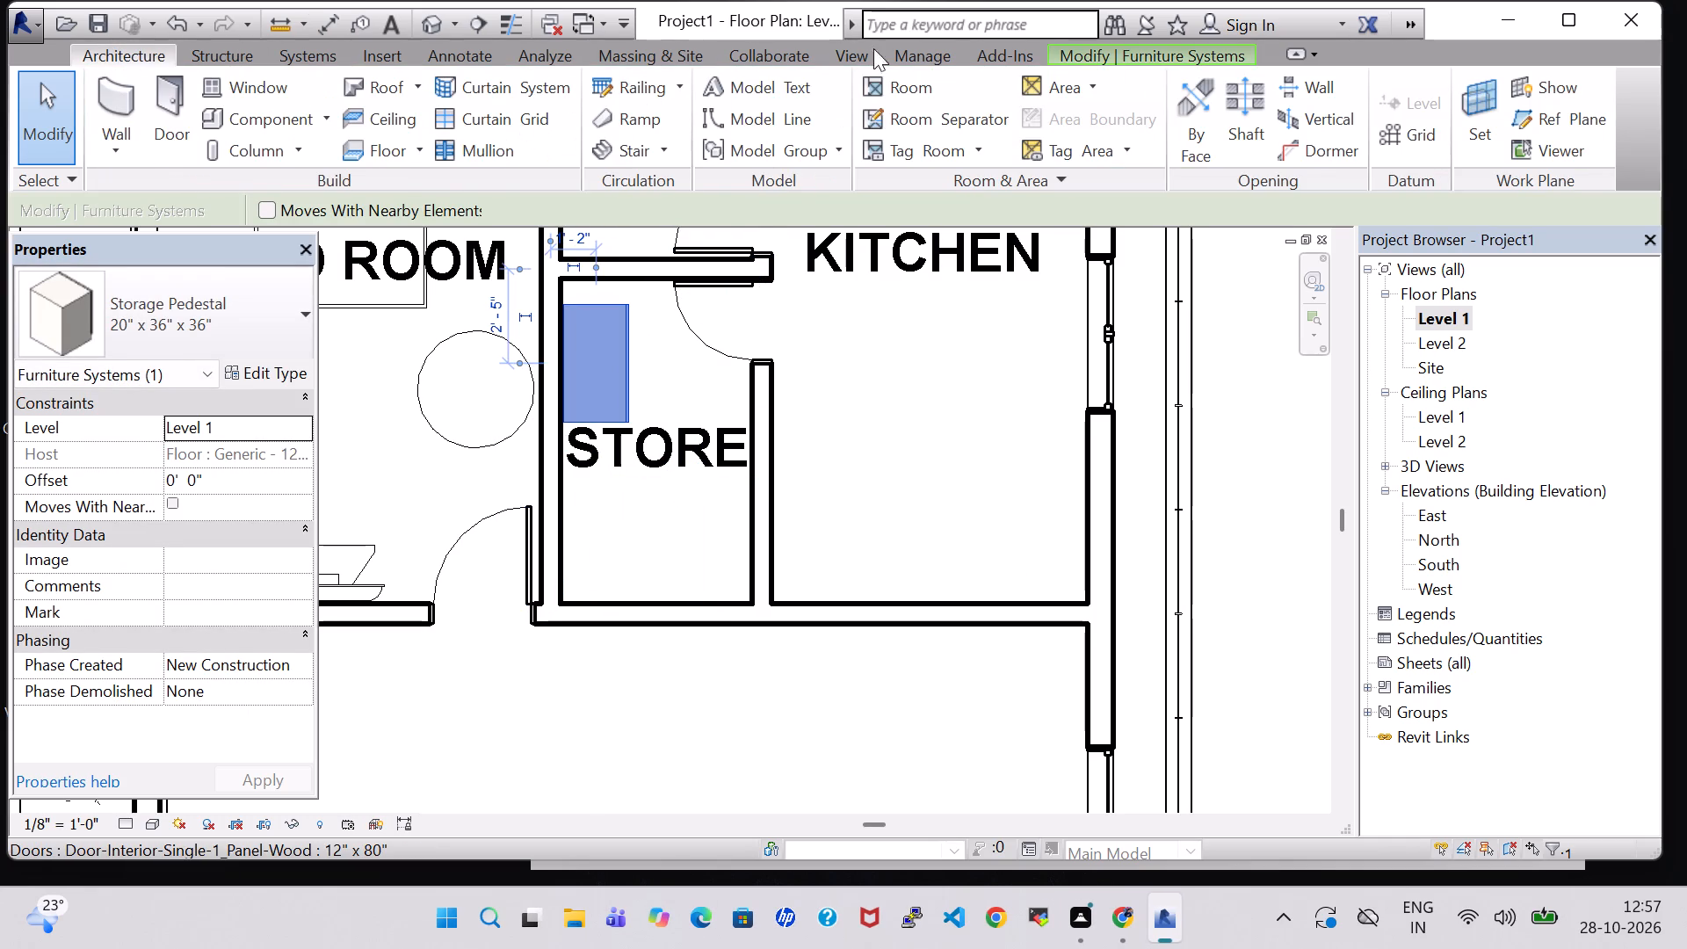
{"action": "key", "text": "Escape"}
{"action": "key", "text": "Escape"}
Load the Dresser family from the Storage folder of the US Imperial Furniture library.
{"action": "left_click", "coordinate": [266, 106]}
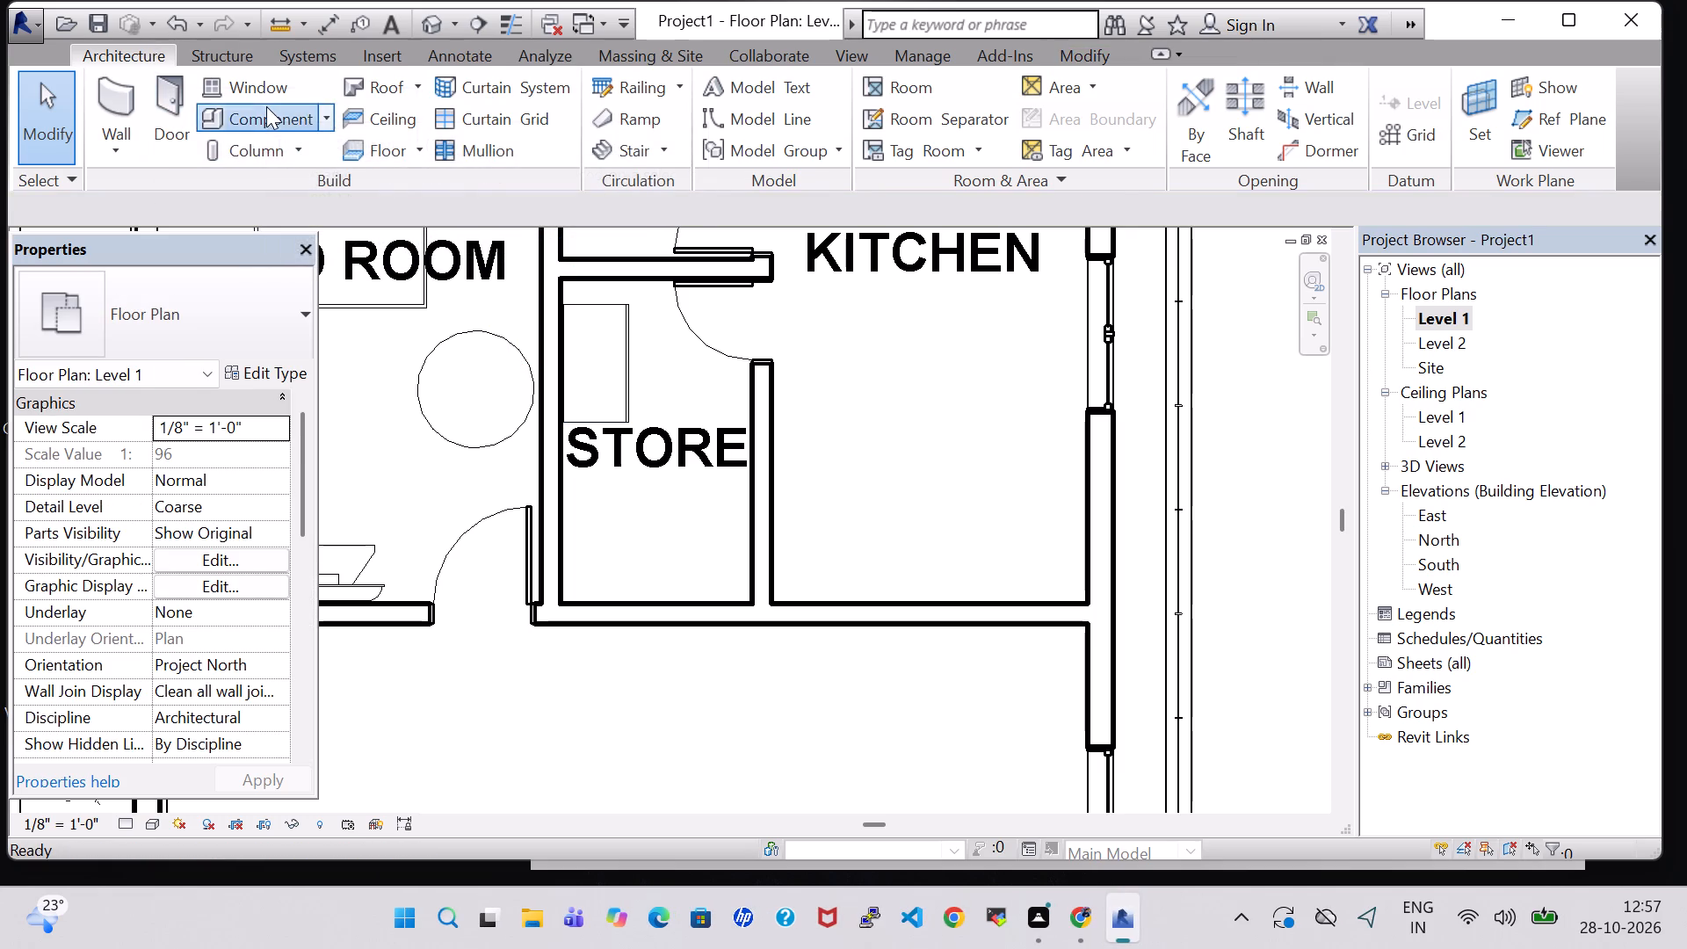
{"action": "left_click", "coordinate": [1076, 140]}
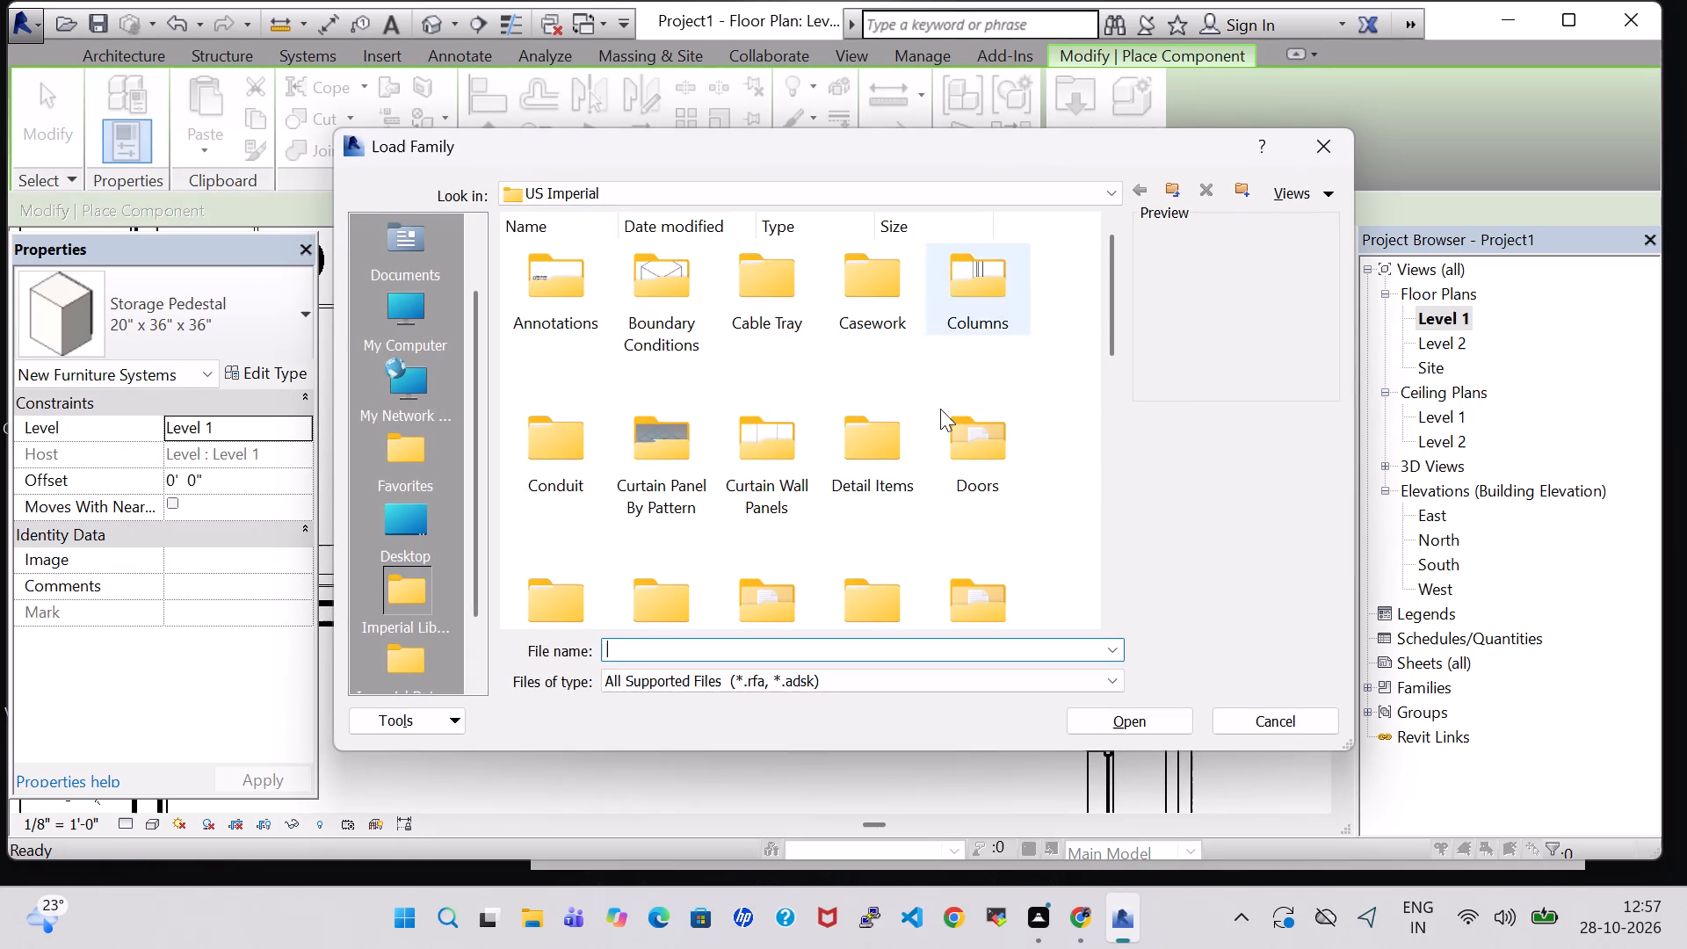
{"action": "scroll", "coordinate": [904, 490], "scroll_direction": "down", "scroll_amount": 2}
{"action": "scroll", "coordinate": [940, 451], "scroll_direction": "up", "scroll_amount": 1}
{"action": "double_click", "coordinate": [979, 383]}
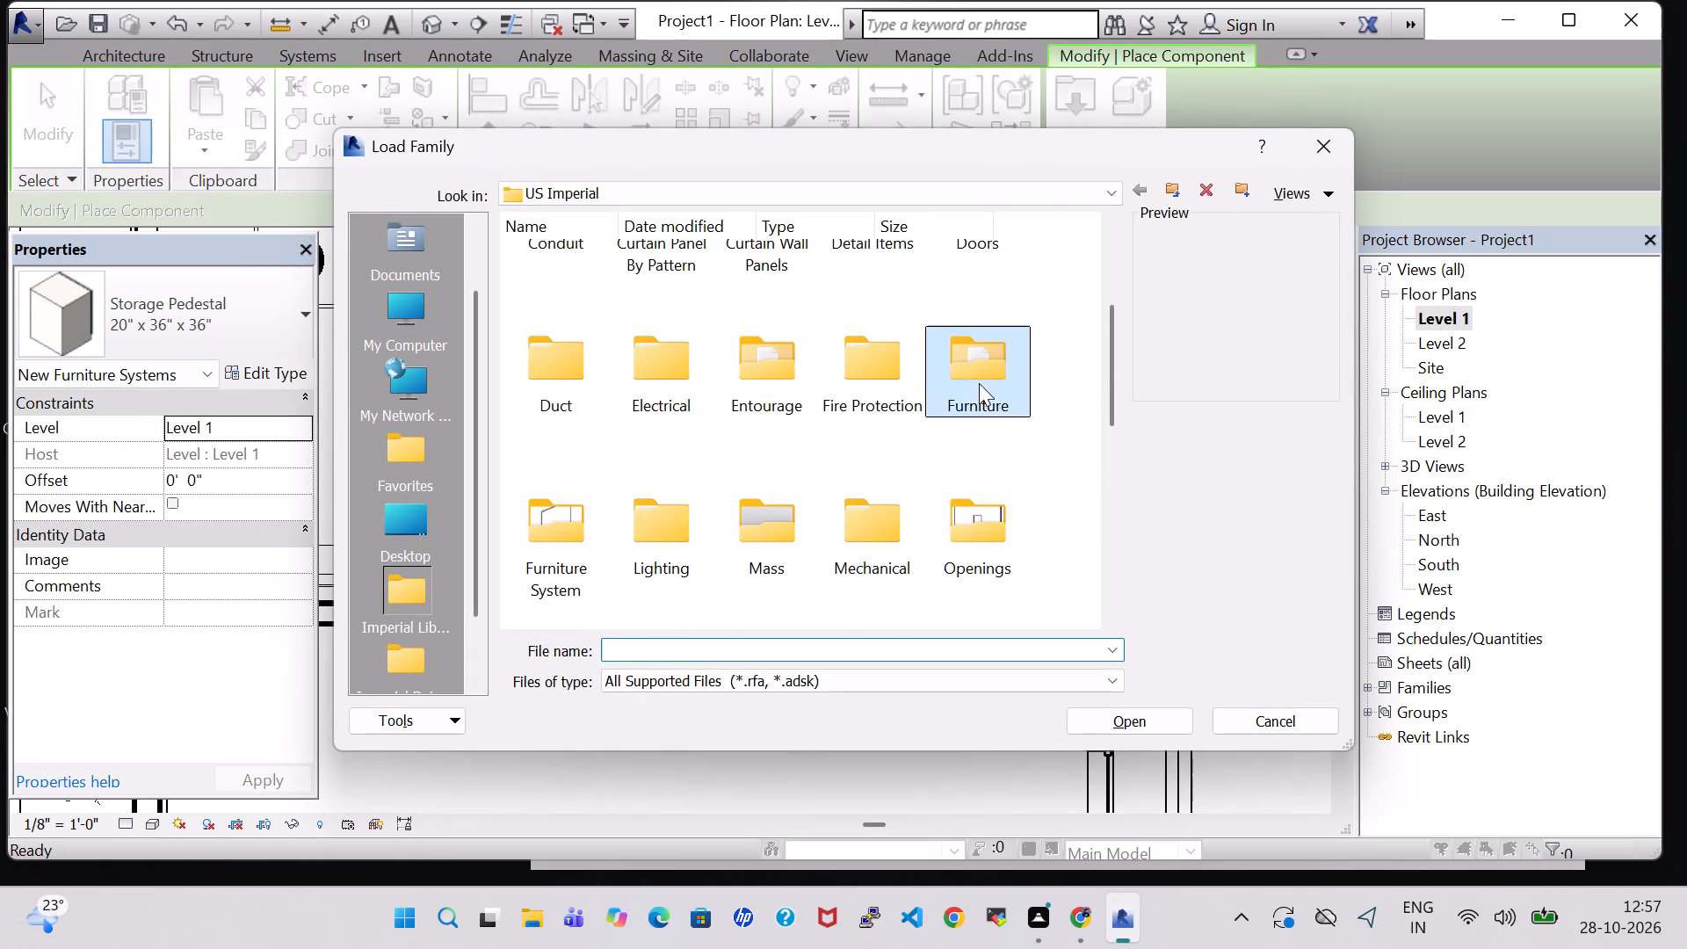
{"action": "double_click", "coordinate": [751, 300]}
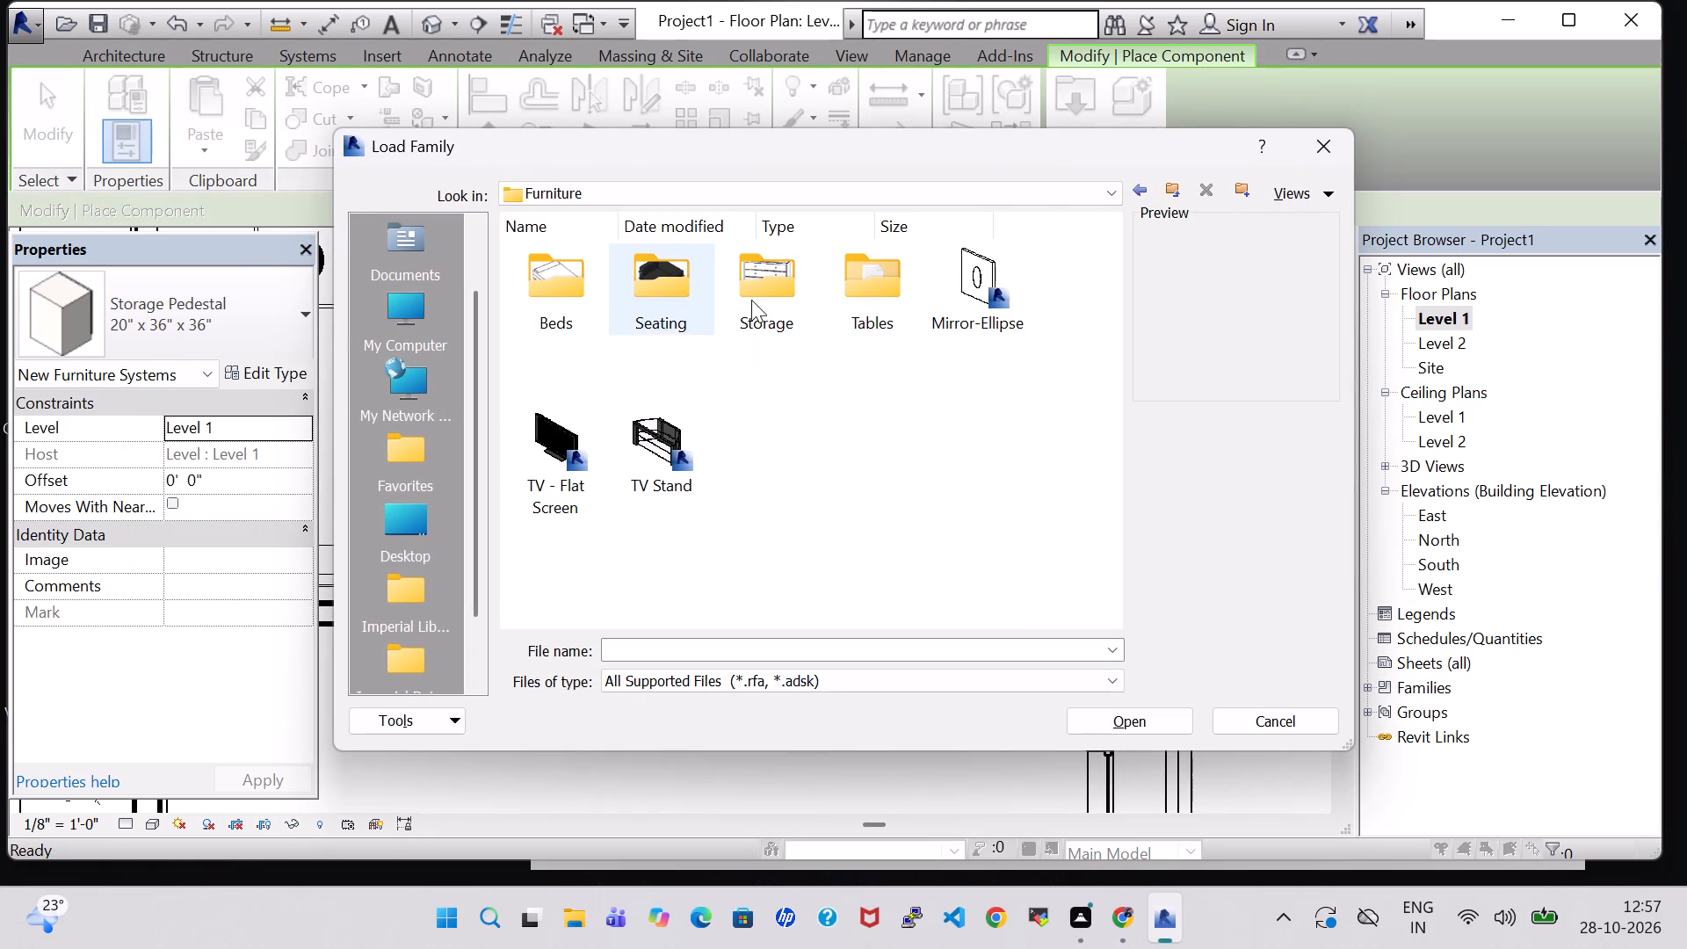
{"action": "left_click", "coordinate": [765, 419]}
{"action": "left_click", "coordinate": [1164, 717]}
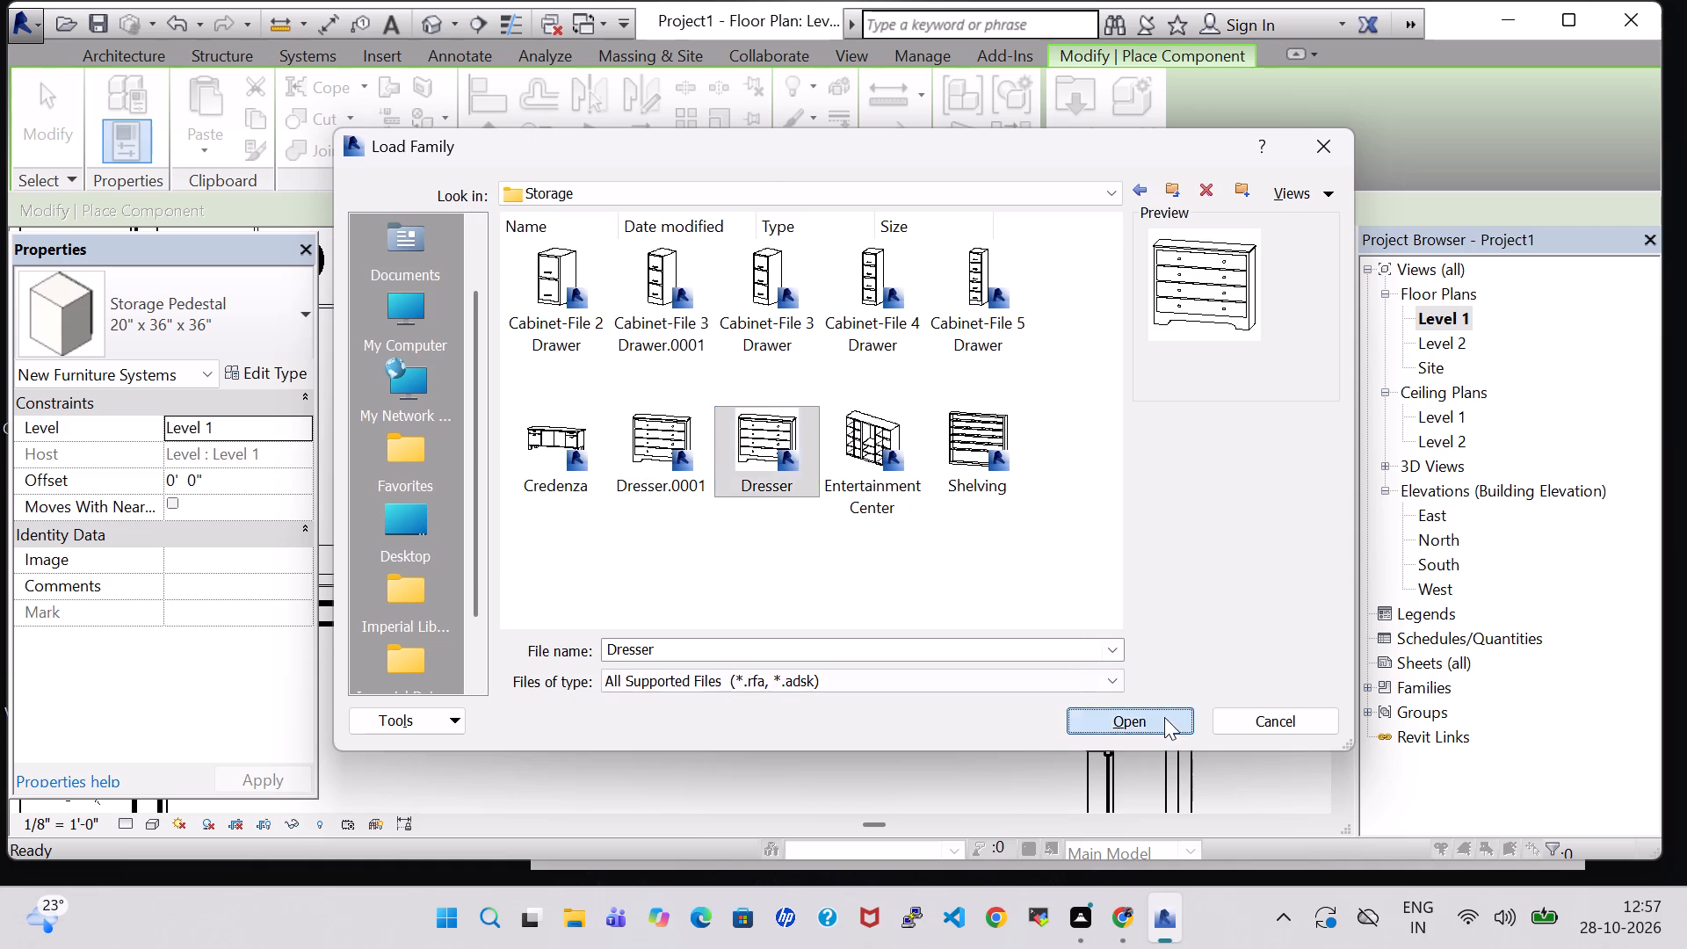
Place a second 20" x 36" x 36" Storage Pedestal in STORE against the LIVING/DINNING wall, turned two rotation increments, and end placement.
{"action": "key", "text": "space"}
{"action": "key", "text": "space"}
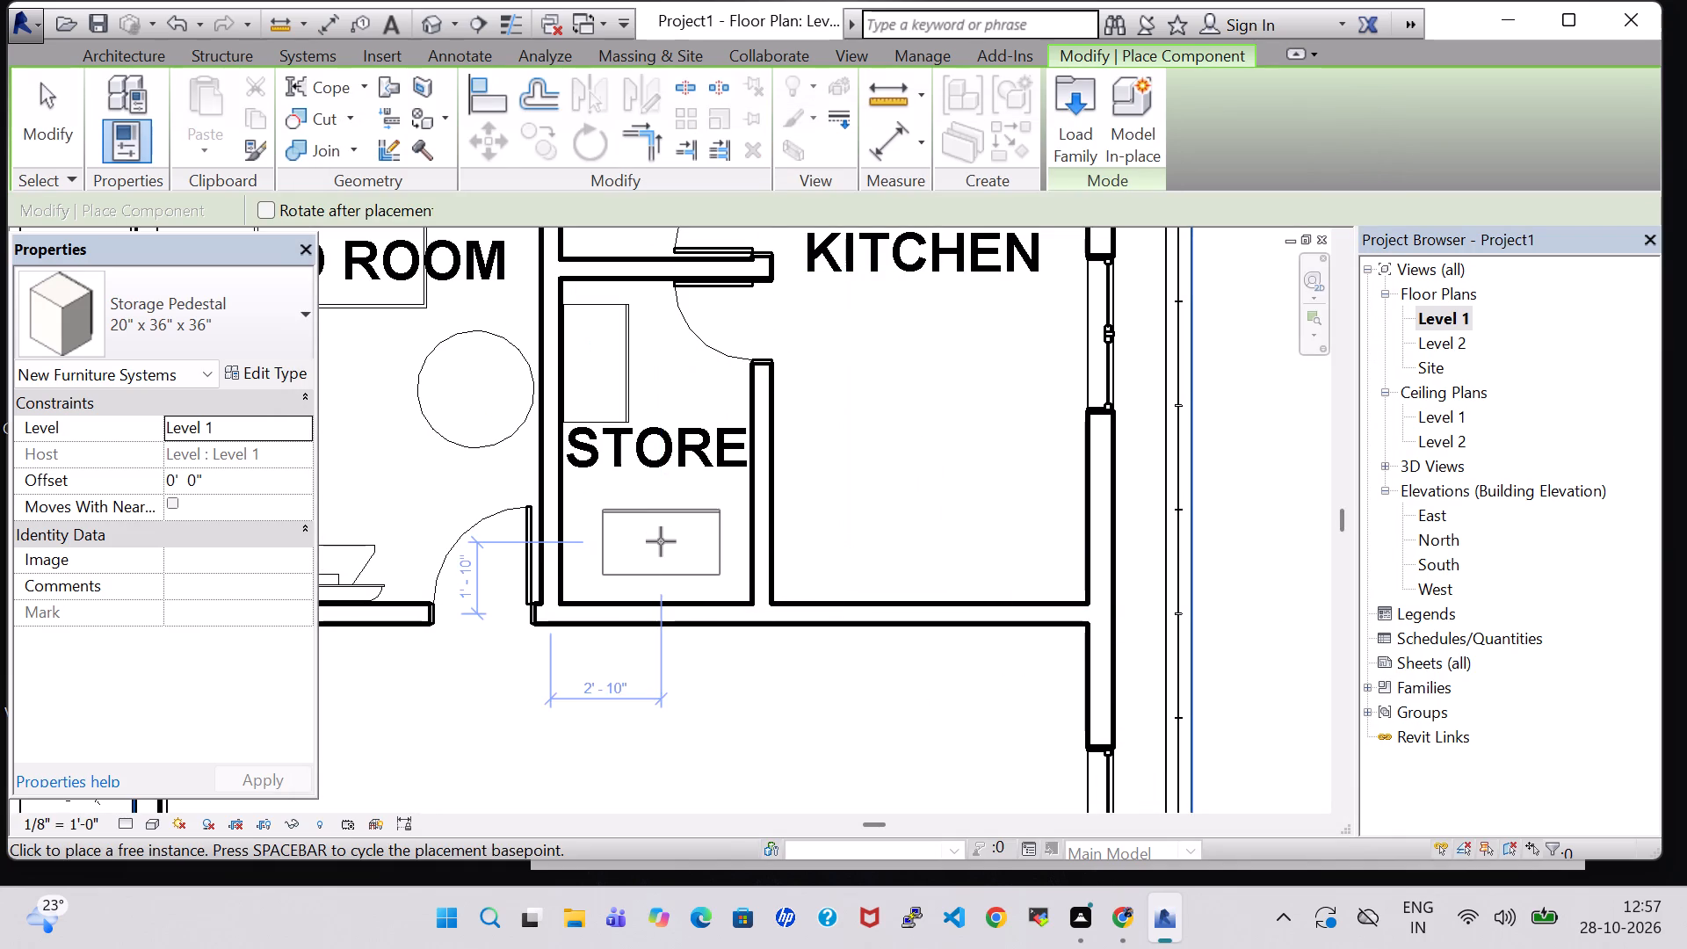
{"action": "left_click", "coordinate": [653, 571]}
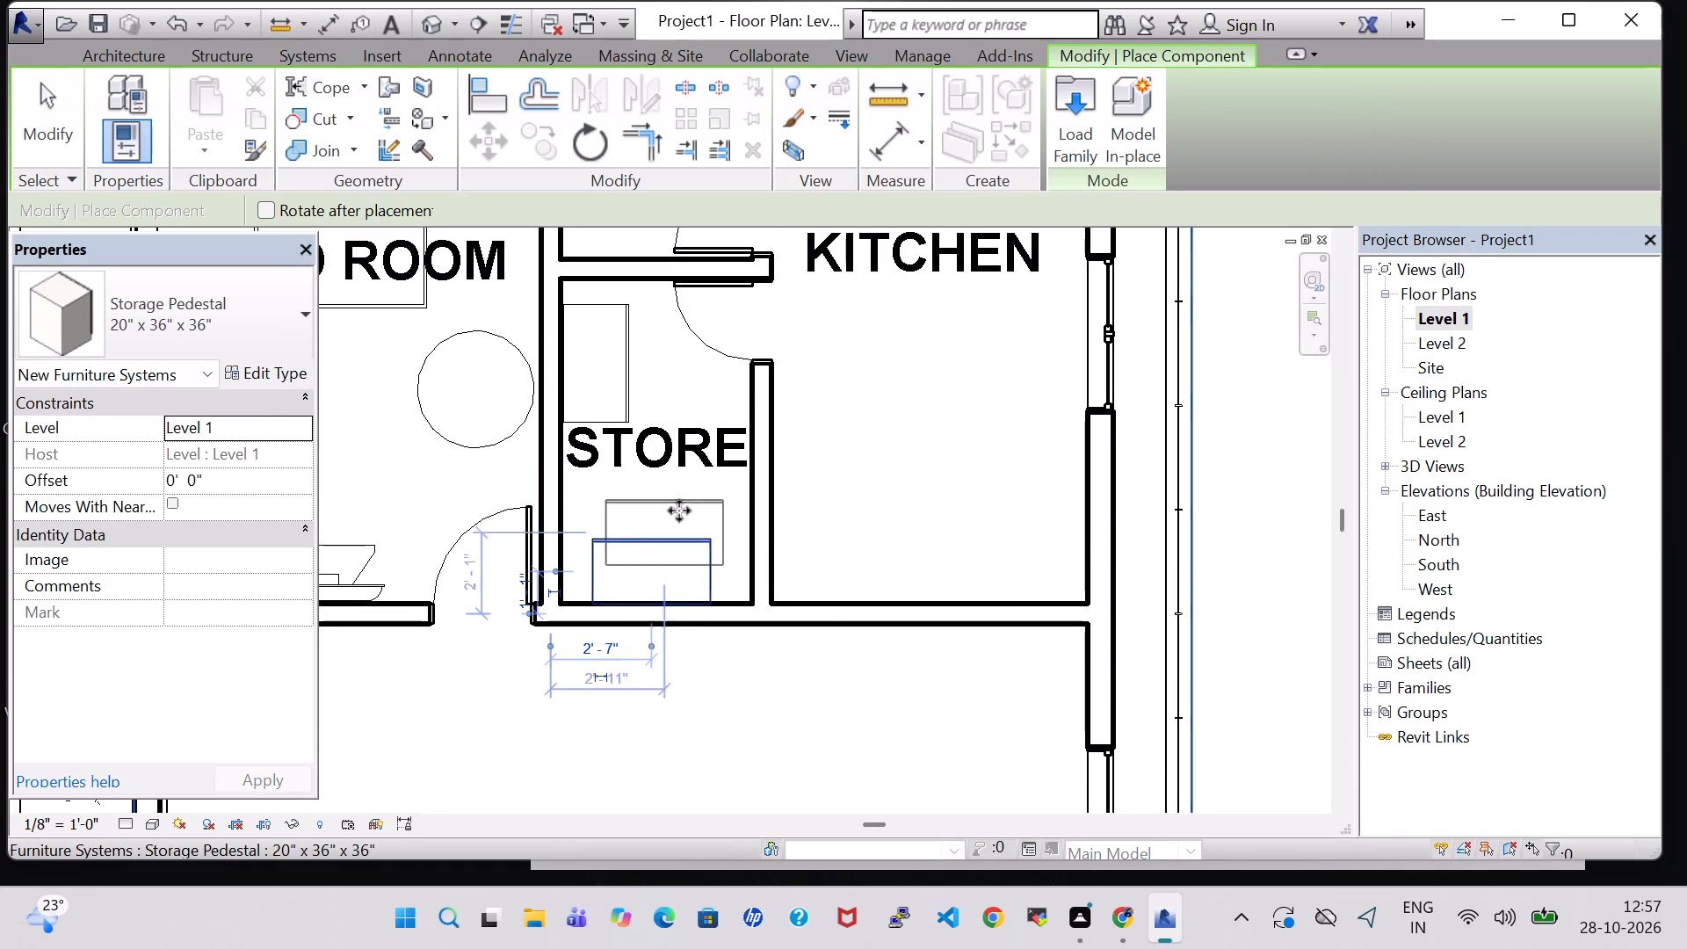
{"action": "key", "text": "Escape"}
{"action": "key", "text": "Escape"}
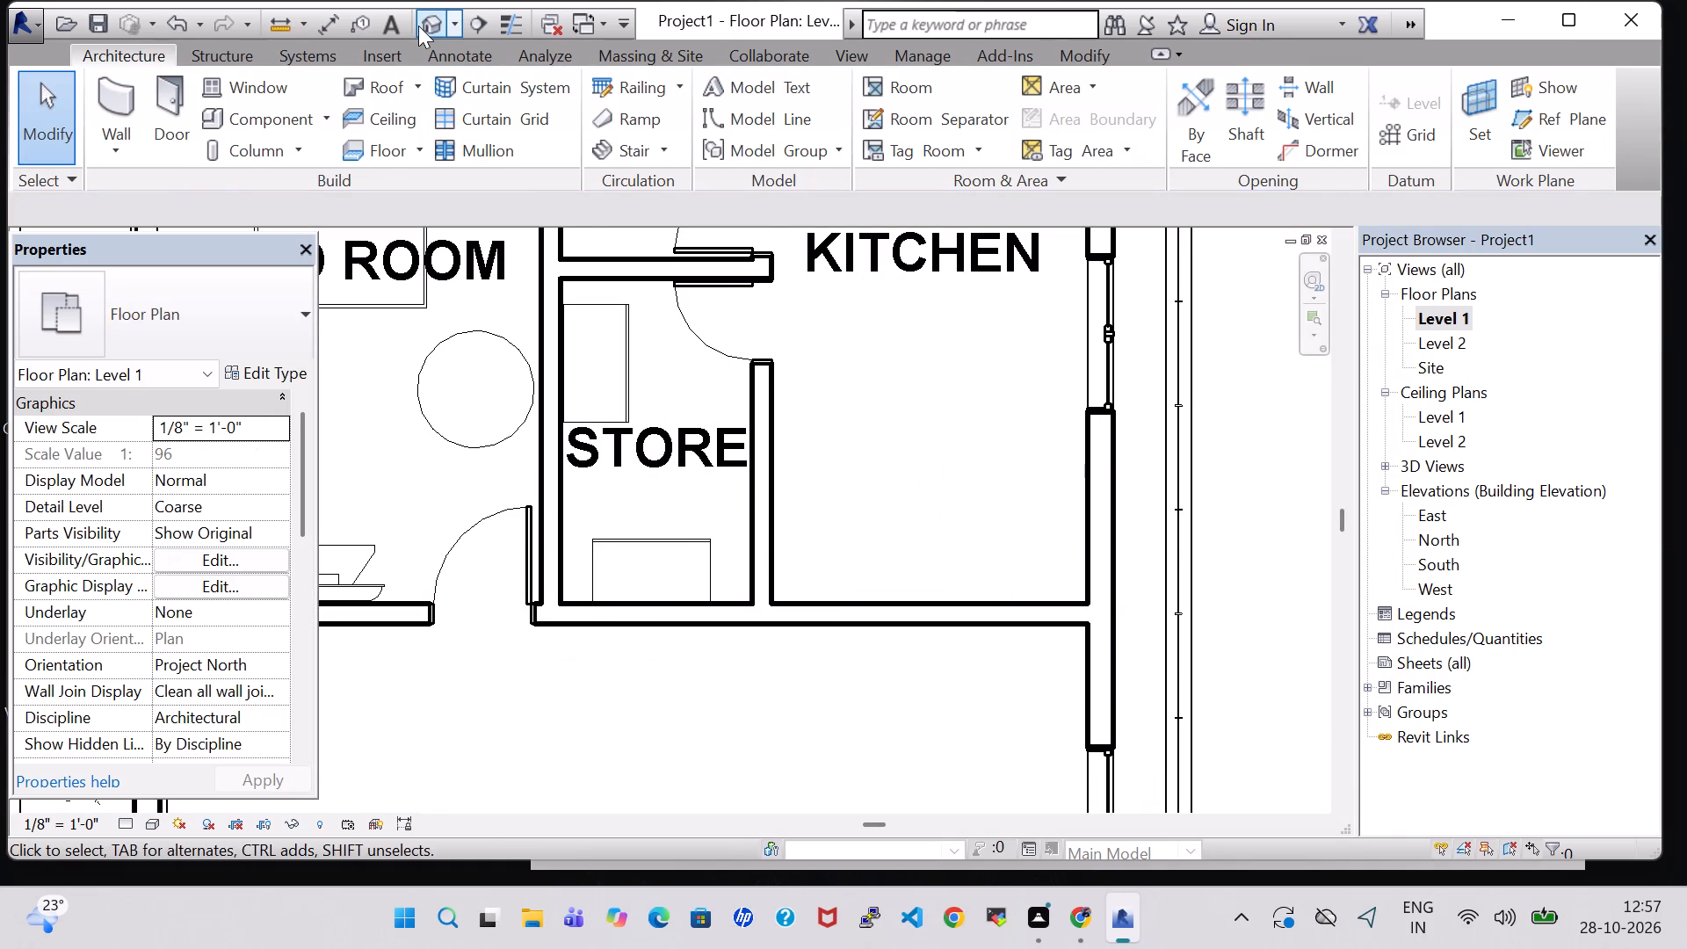
Open the 3D view and examine the two storage pedestals in the STORE room from above and from the kitchen side.
{"action": "left_click", "coordinate": [418, 25]}
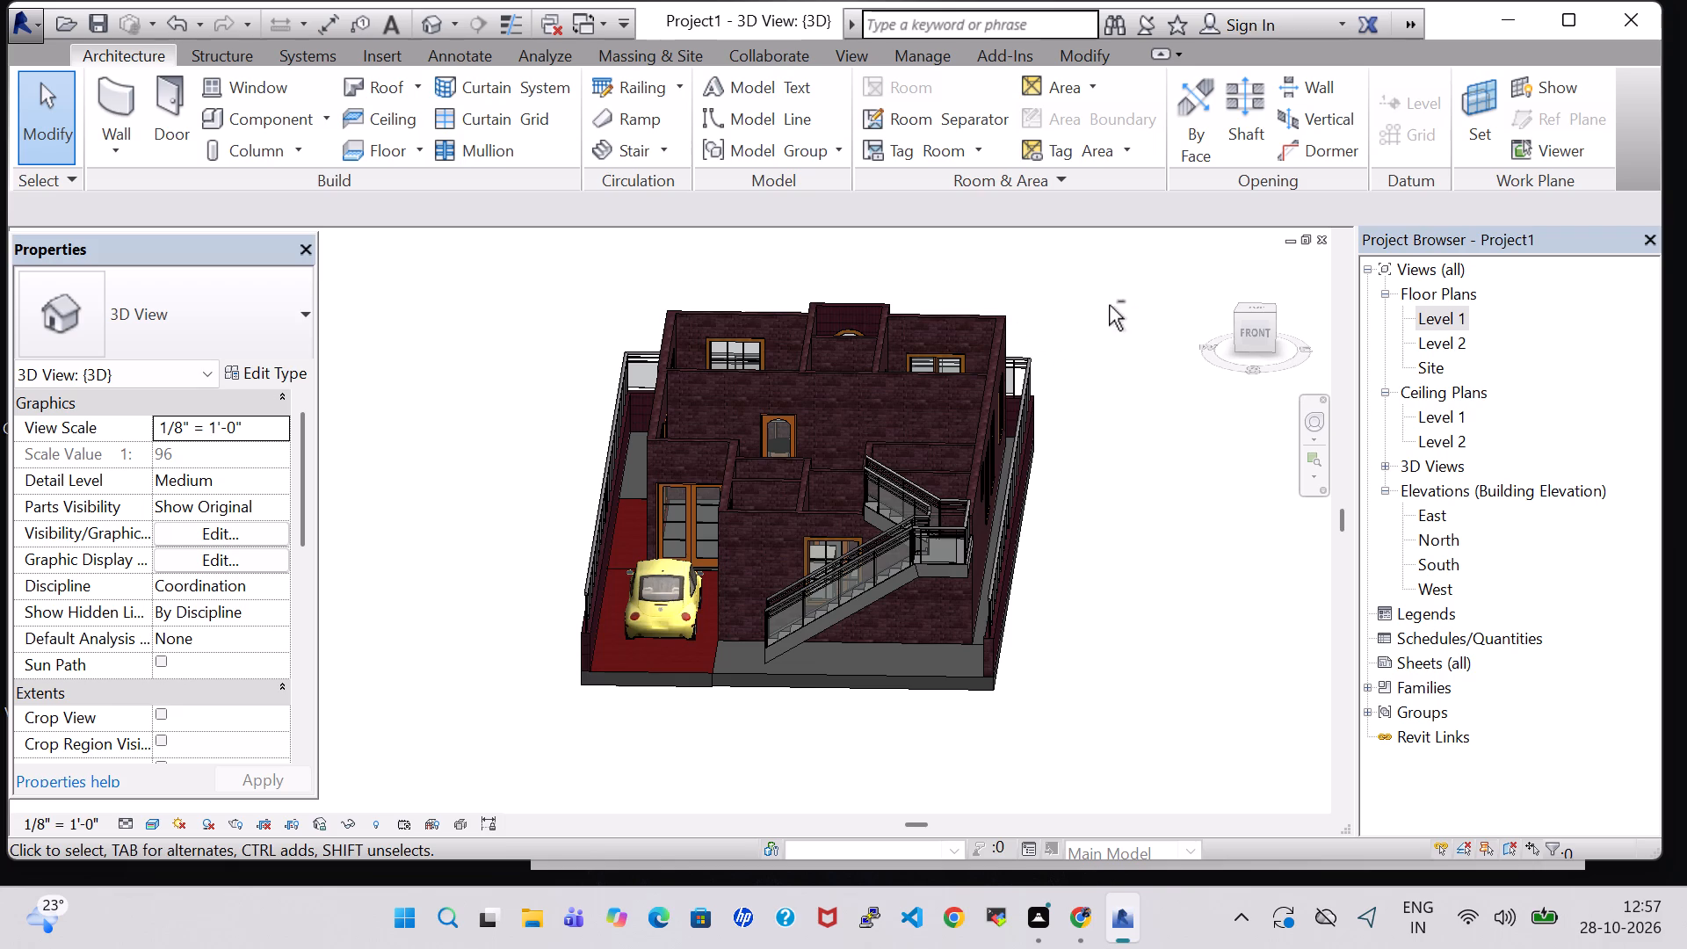
{"action": "middle_click_drag", "start_coordinate": [1109, 305], "coordinate": [1068, 594], "text": "shift"}
{"action": "middle_click_drag", "start_coordinate": [1092, 511], "coordinate": [1018, 677], "text": "shift"}
{"action": "scroll", "coordinate": [1078, 633], "scroll_direction": "down", "scroll_amount": 1, "text": "shift"}
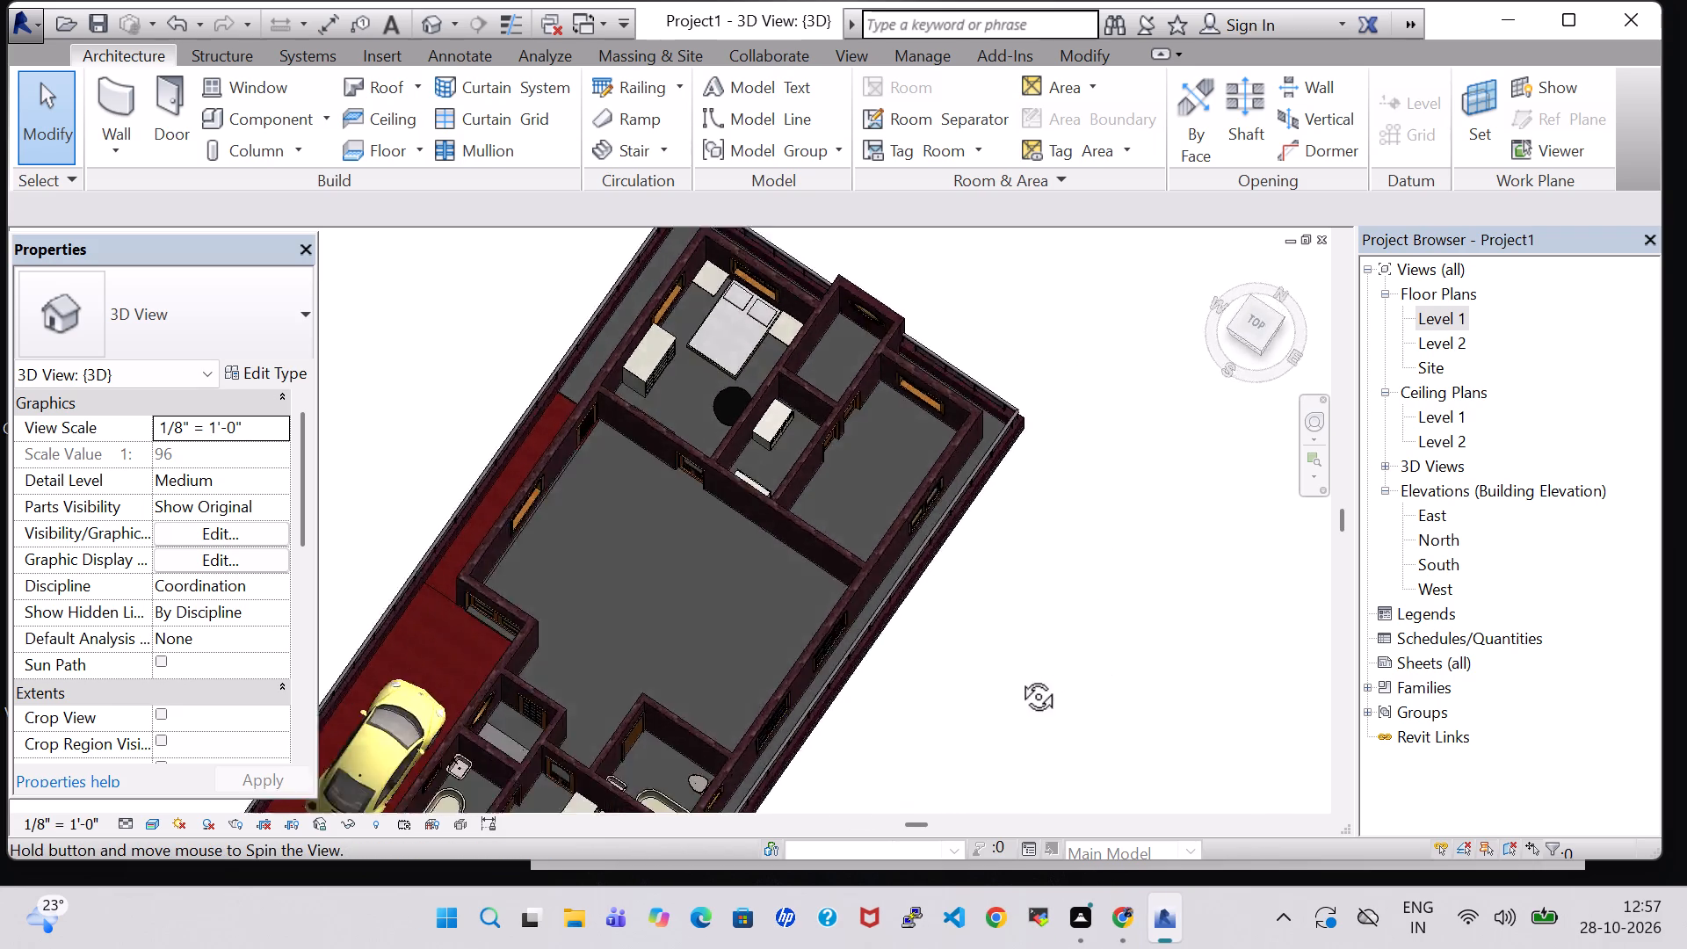
{"action": "middle_click_drag", "start_coordinate": [1018, 677], "coordinate": [787, 511], "text": "shift"}
{"action": "middle_click_drag", "start_coordinate": [1031, 370], "coordinate": [951, 535]}
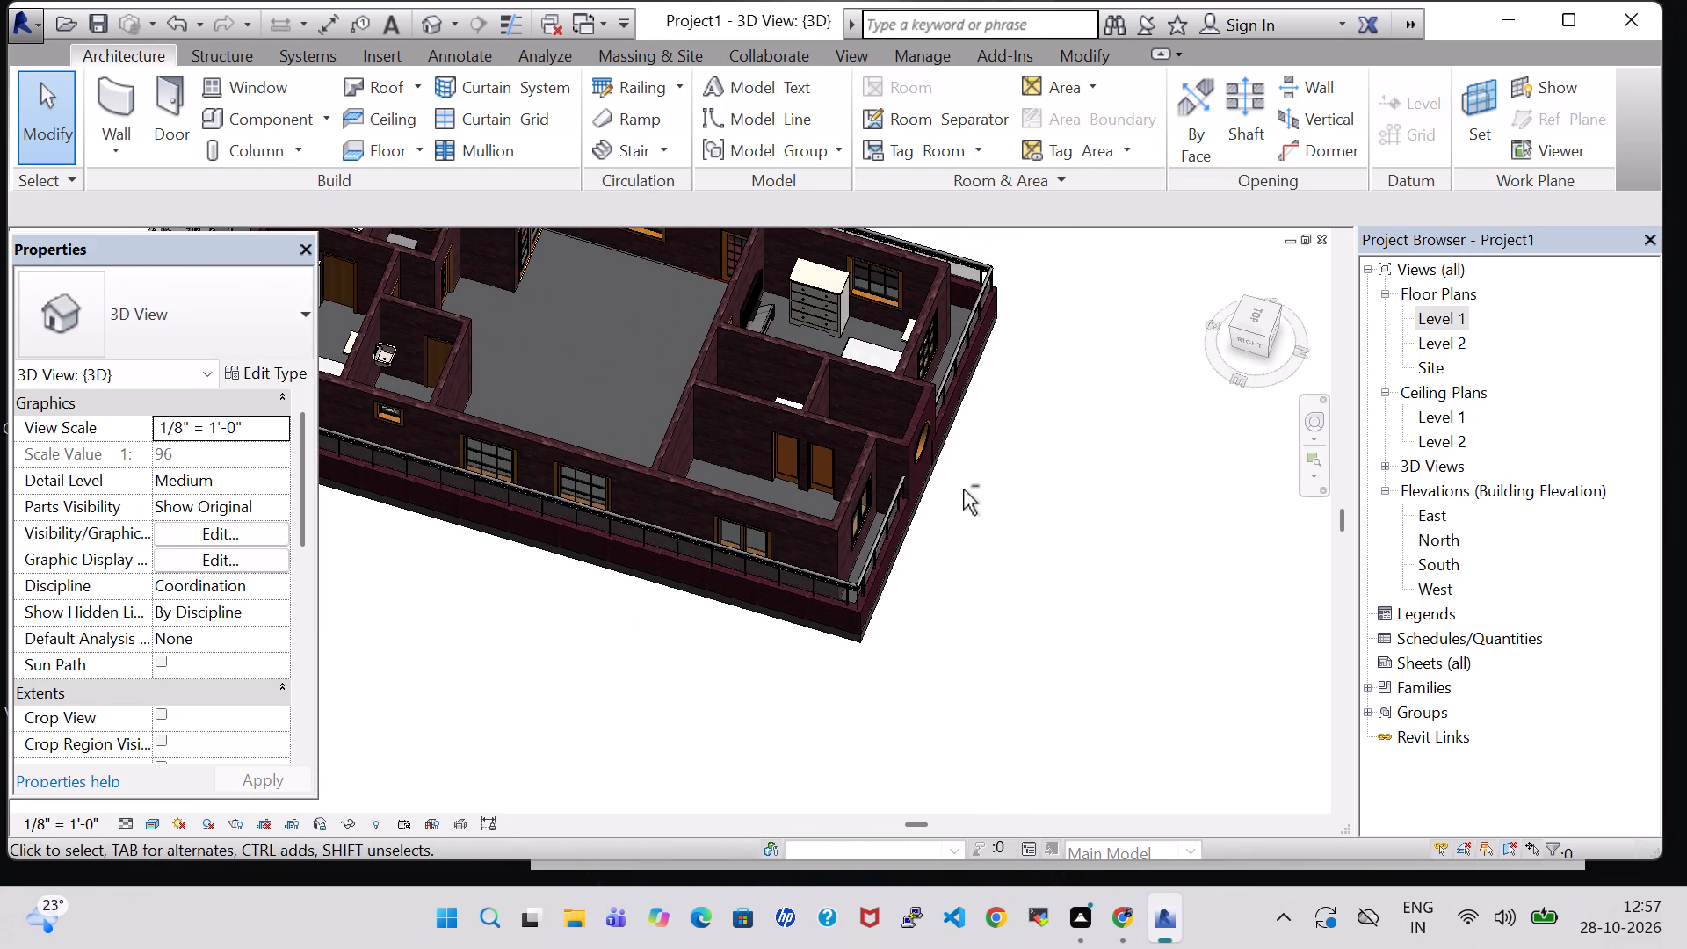
{"action": "scroll", "coordinate": [963, 489], "scroll_direction": "up", "scroll_amount": 3, "text": "shift"}
{"action": "scroll", "coordinate": [1038, 438], "scroll_direction": "up", "scroll_amount": 4}
{"action": "middle_click_drag", "start_coordinate": [1038, 437], "coordinate": [1040, 605], "text": "shift"}
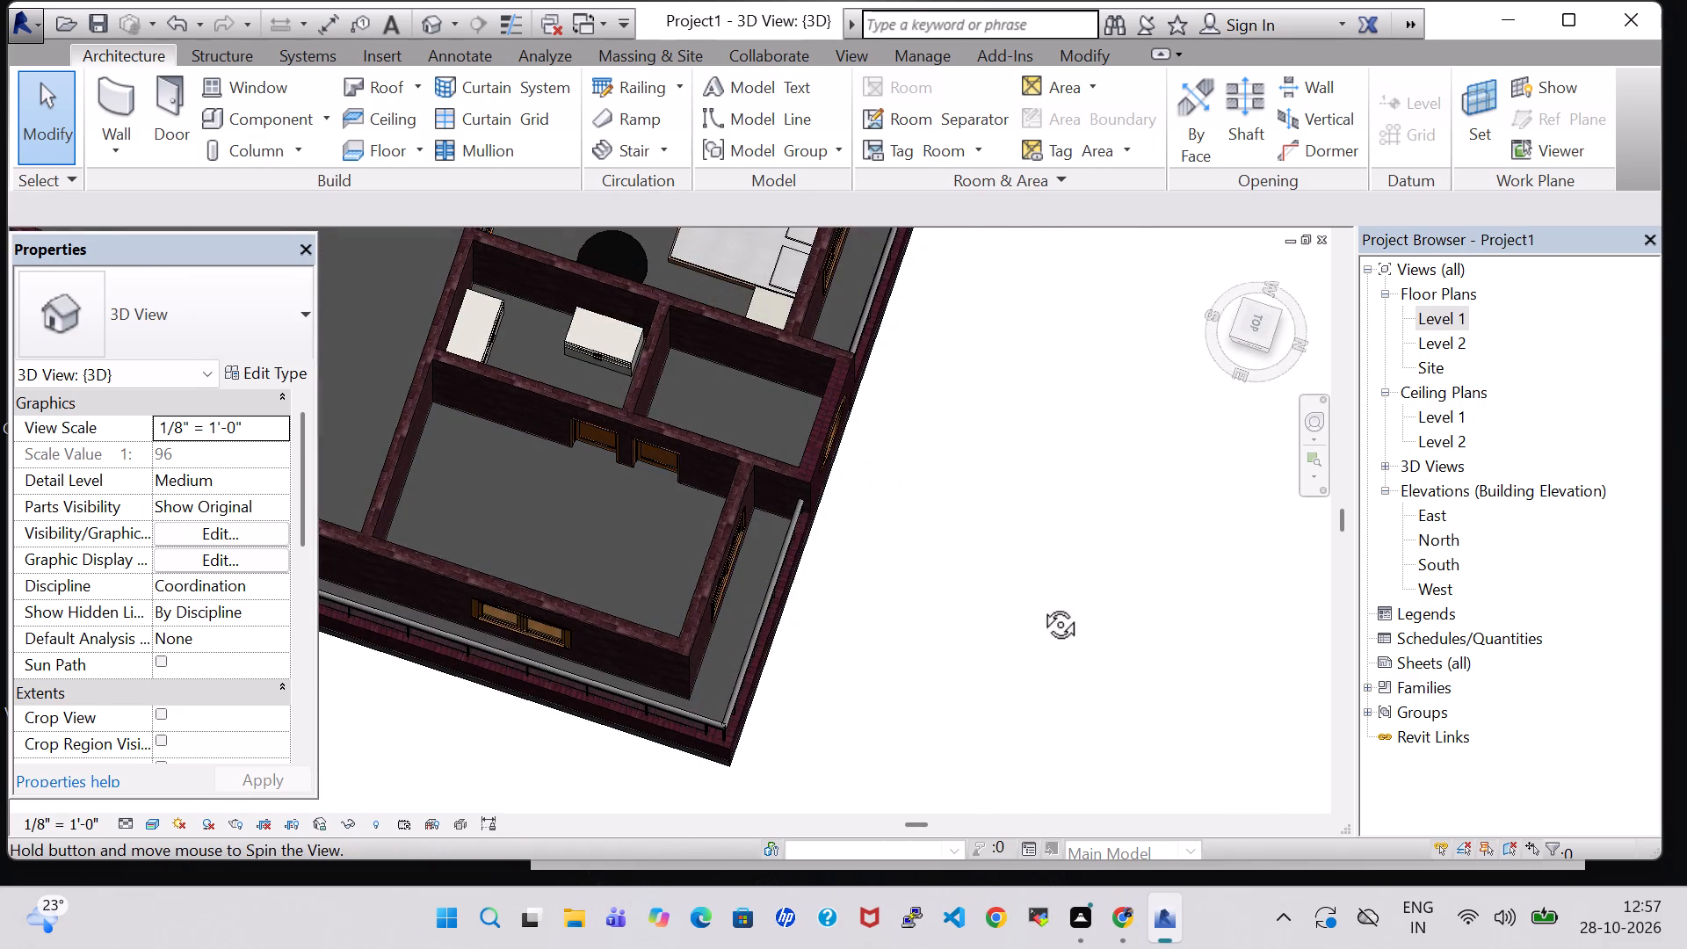
{"action": "middle_click_drag", "start_coordinate": [1040, 605], "coordinate": [962, 542], "text": "shift"}
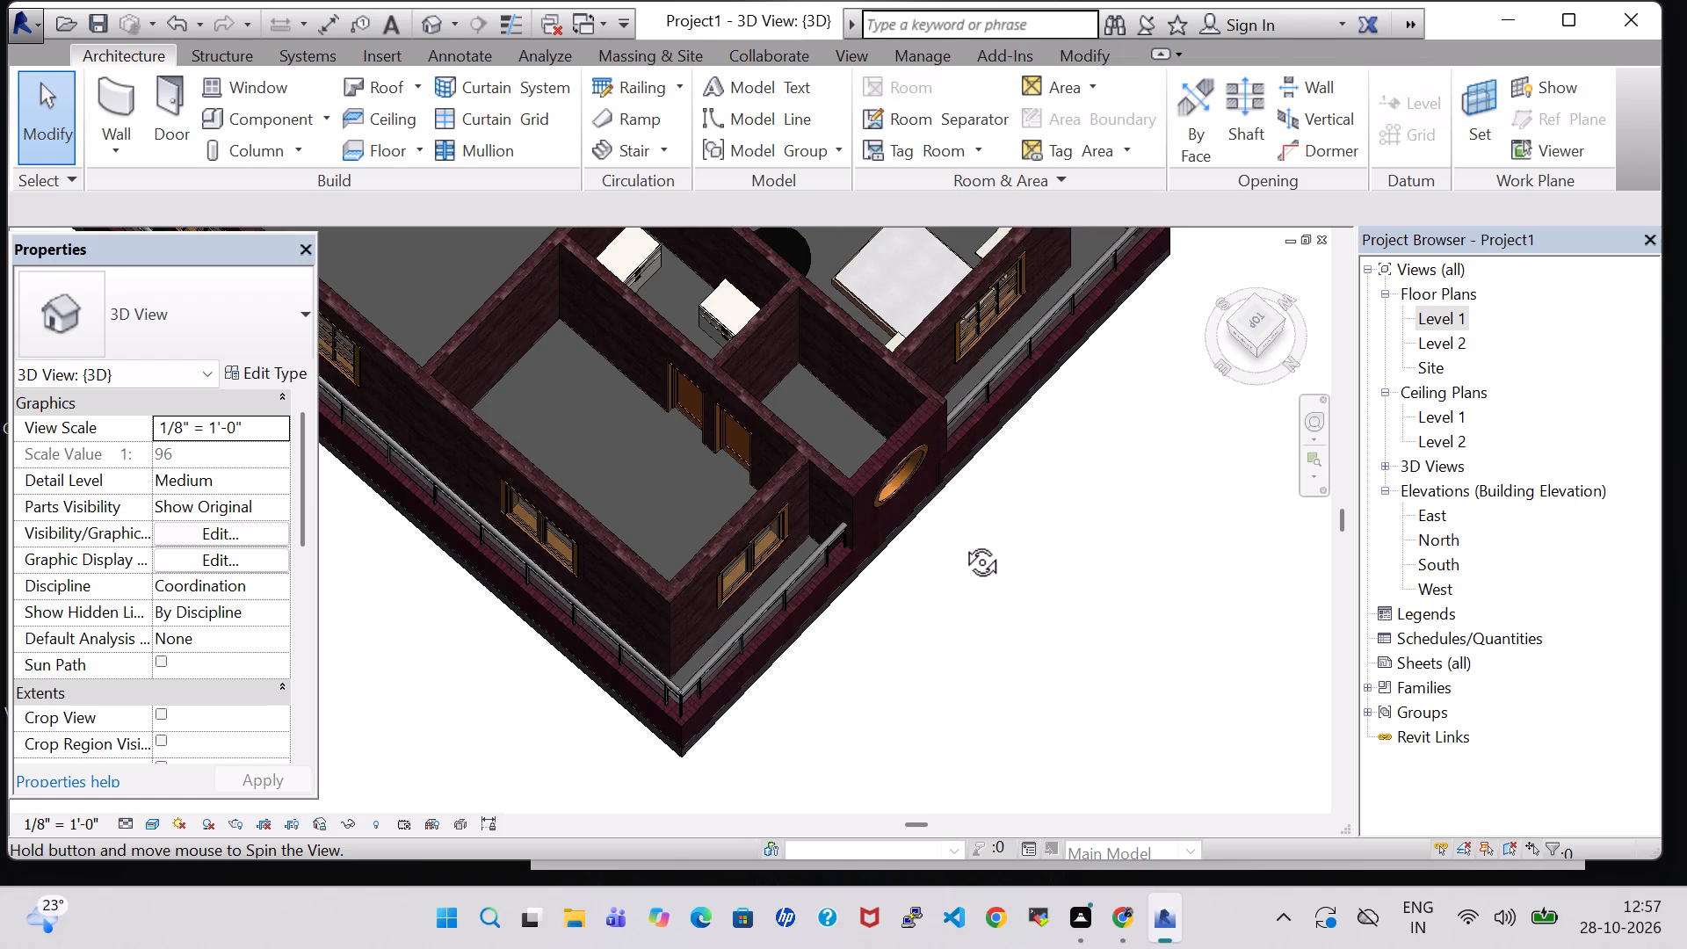
{"action": "middle_click_drag", "start_coordinate": [962, 542], "coordinate": [987, 538], "text": "shift"}
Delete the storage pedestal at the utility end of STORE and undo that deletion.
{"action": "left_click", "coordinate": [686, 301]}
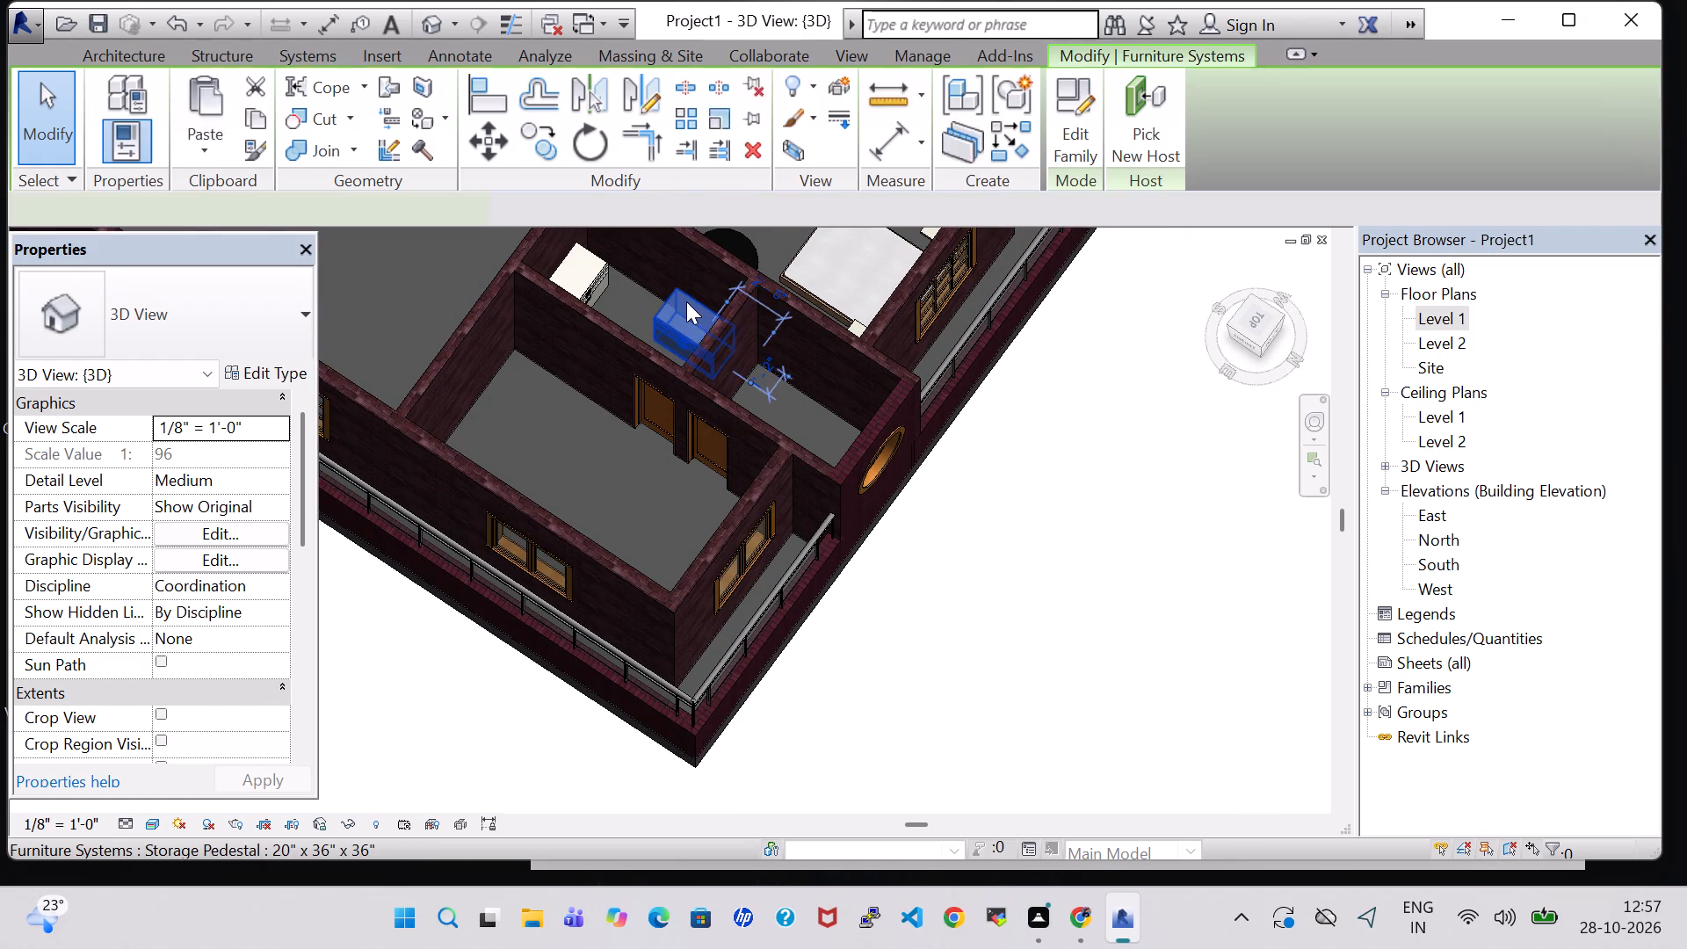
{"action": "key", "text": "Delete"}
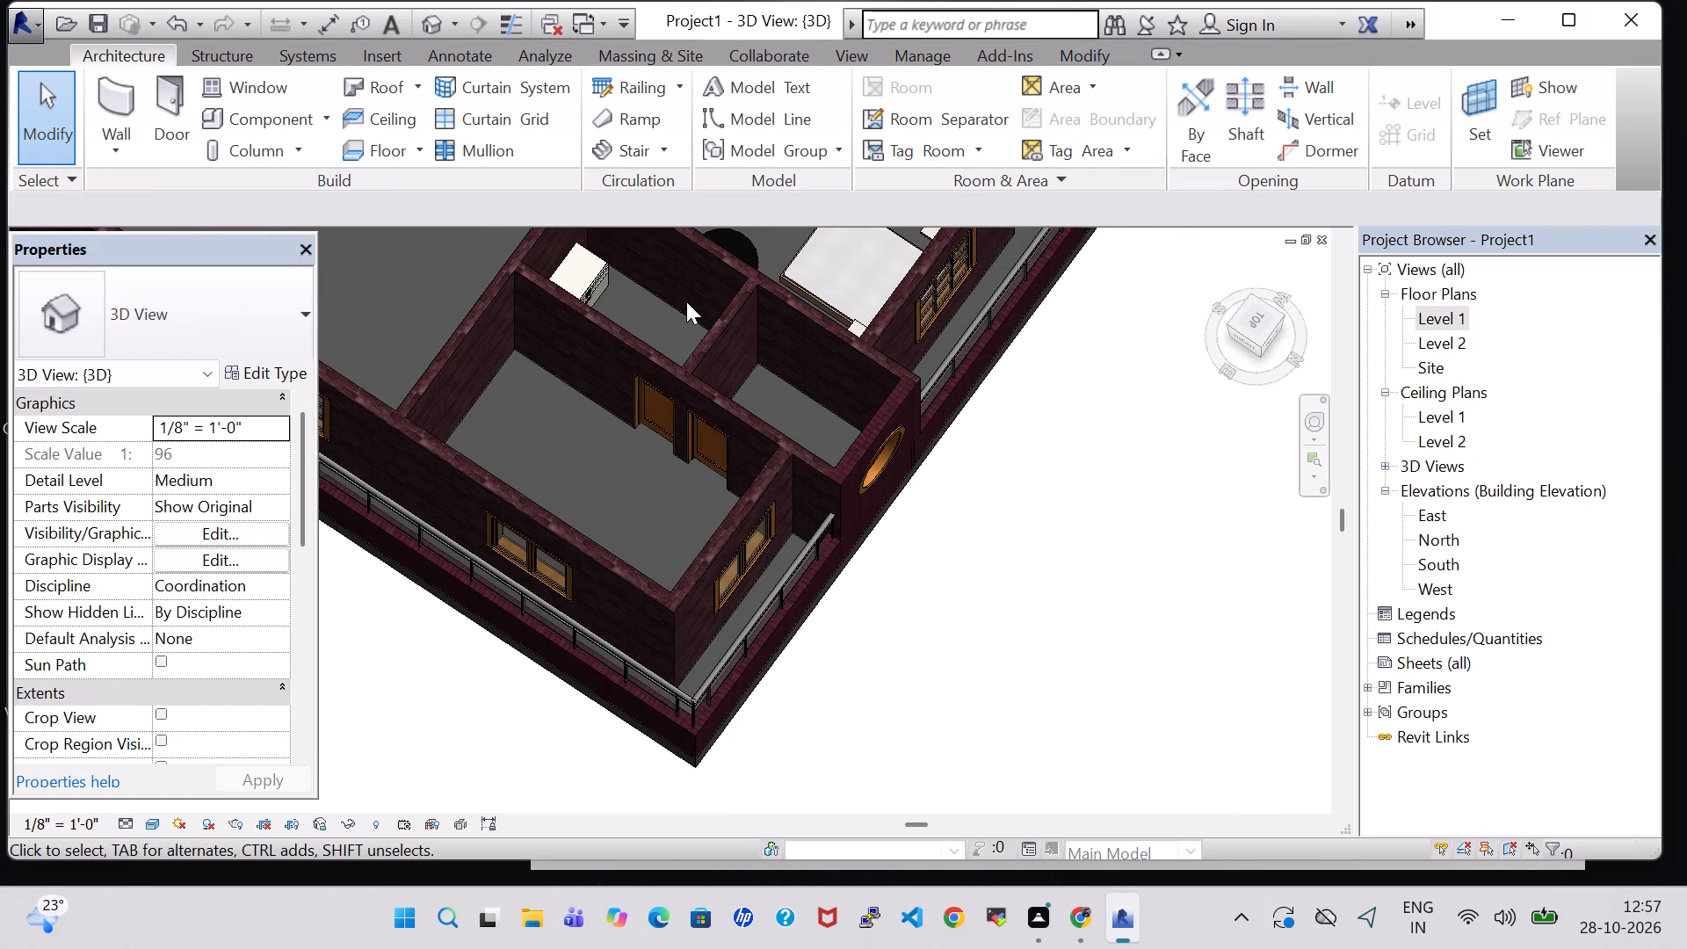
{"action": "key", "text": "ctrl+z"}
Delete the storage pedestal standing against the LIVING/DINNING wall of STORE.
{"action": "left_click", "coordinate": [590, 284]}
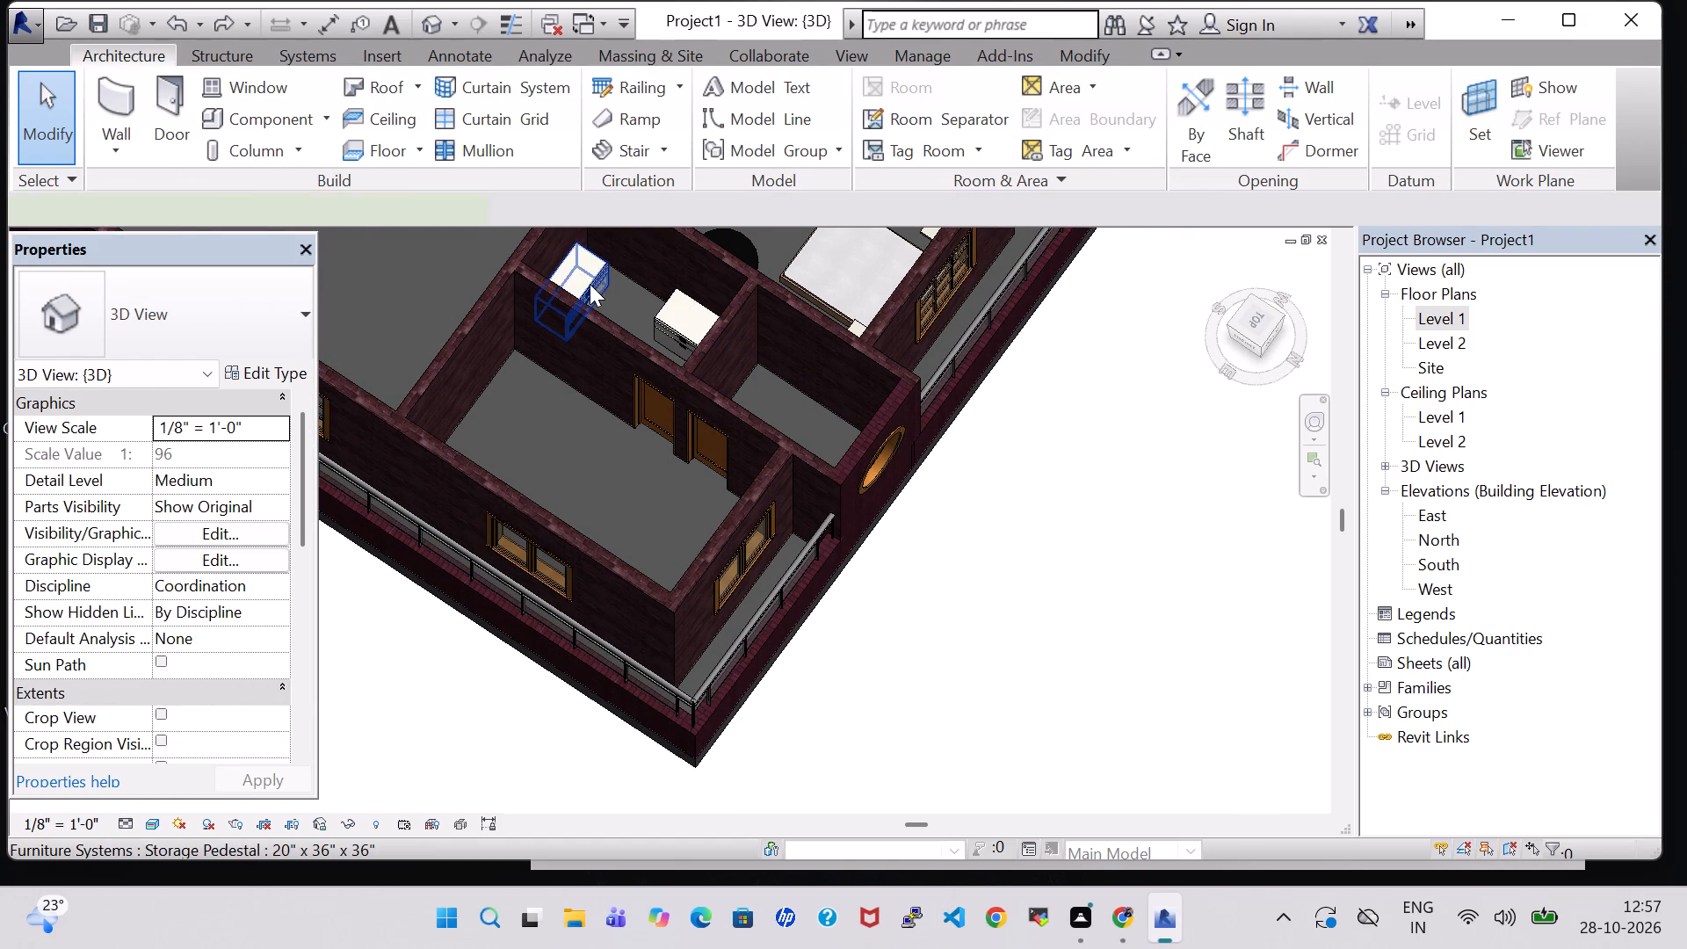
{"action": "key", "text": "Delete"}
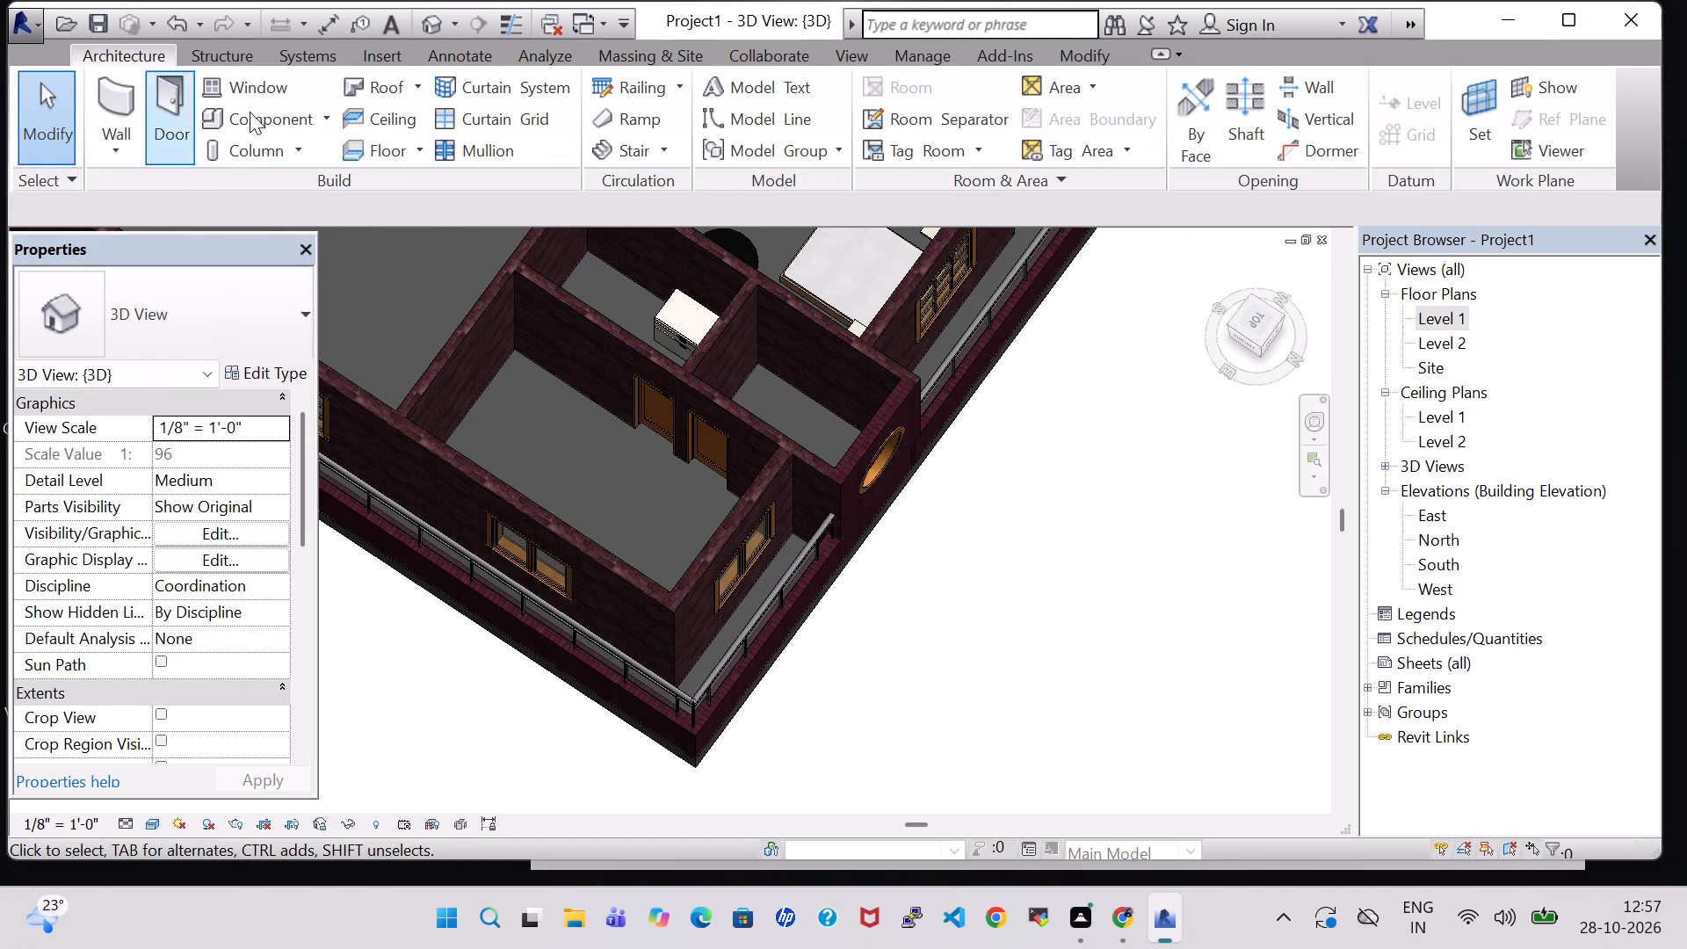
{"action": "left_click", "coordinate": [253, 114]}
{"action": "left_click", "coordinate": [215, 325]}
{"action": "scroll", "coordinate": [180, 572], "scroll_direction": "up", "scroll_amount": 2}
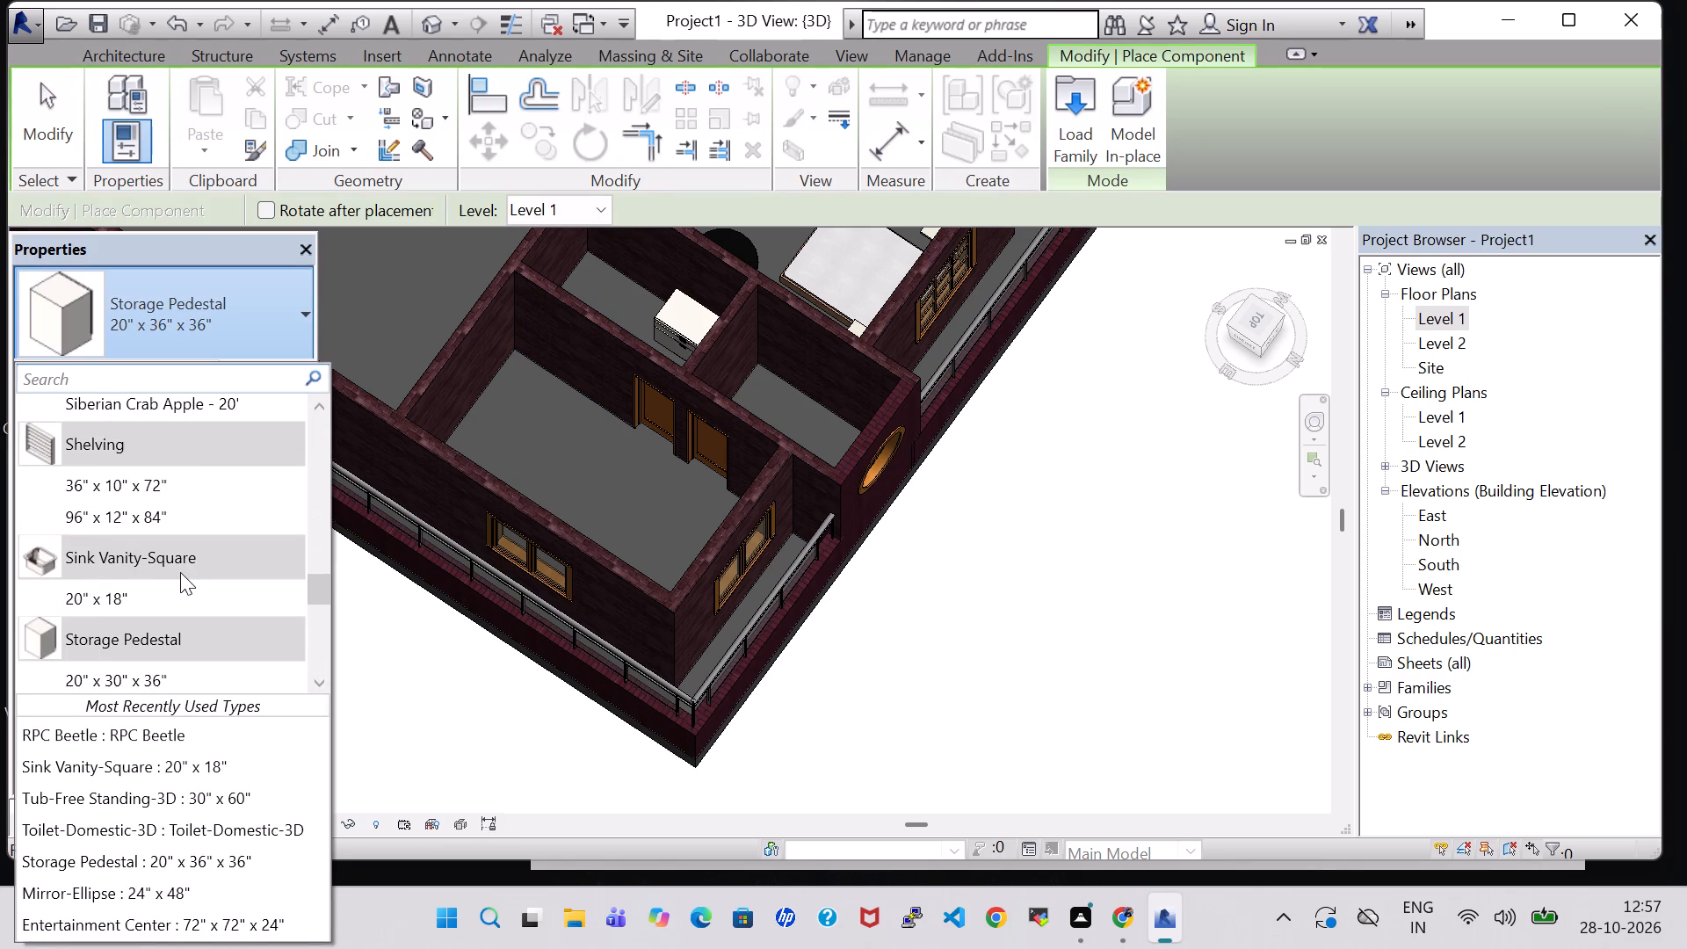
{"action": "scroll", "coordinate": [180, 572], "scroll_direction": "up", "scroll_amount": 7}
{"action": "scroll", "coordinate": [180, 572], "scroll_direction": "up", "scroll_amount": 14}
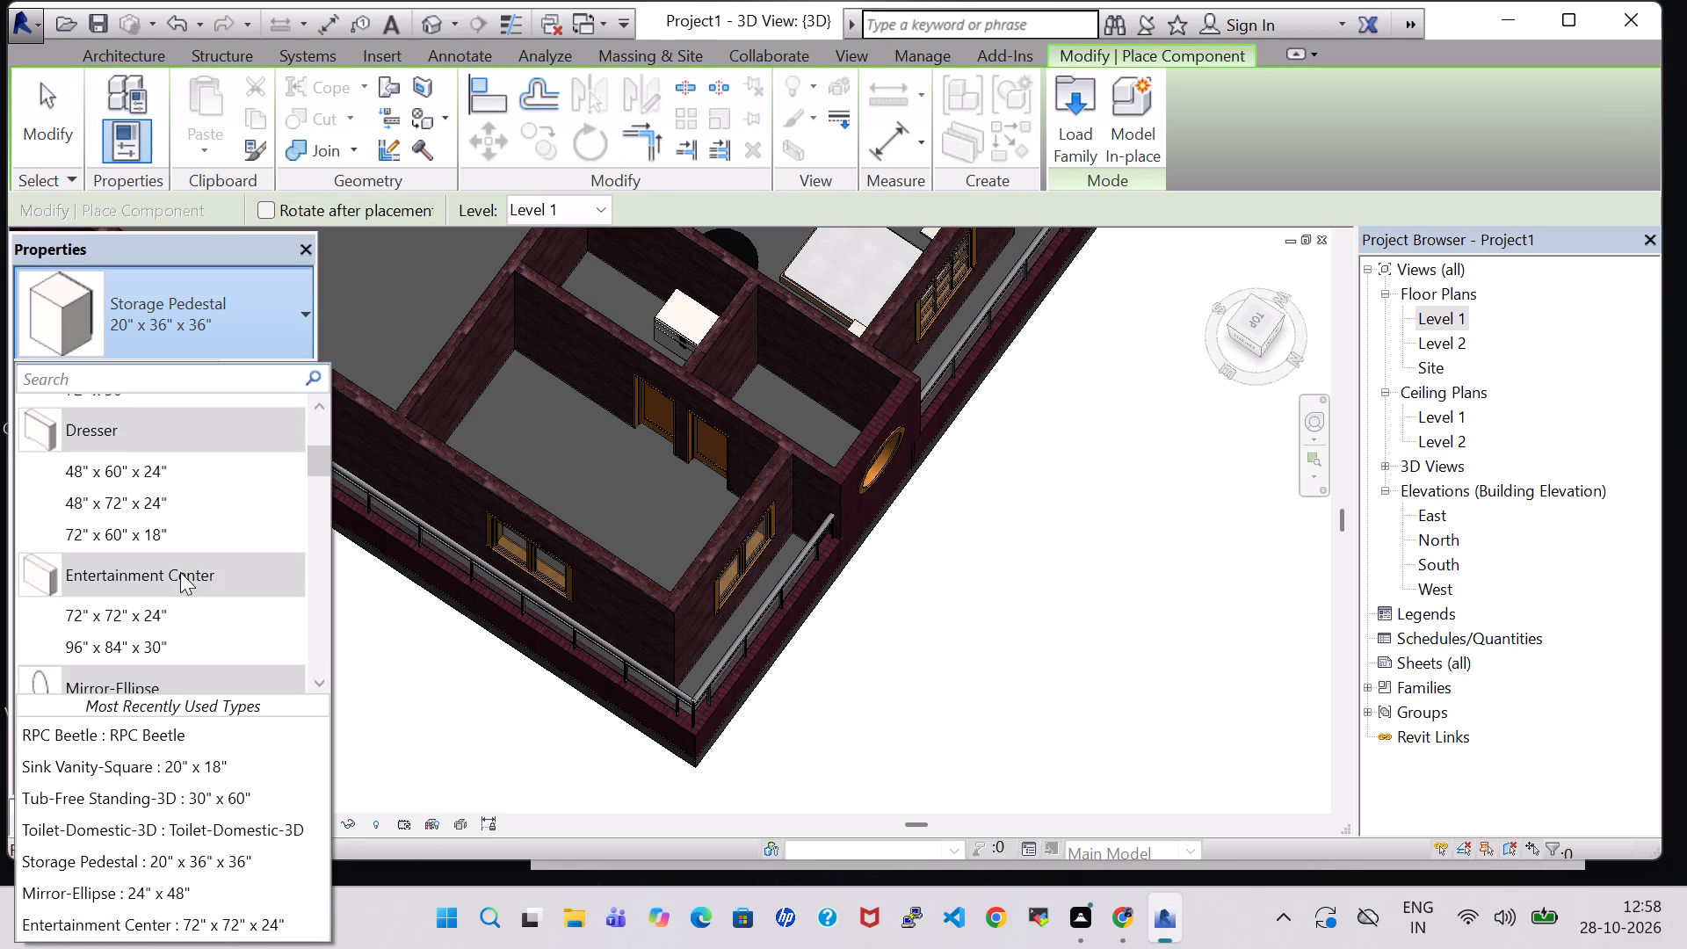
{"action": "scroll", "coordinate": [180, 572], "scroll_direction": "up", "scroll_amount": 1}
In the Level 1 floor plan, place one 48" x 60" x 24" Dresser in STORE against the LIVING/DINNING wall and end placement.
{"action": "double_click", "coordinate": [1441, 322]}
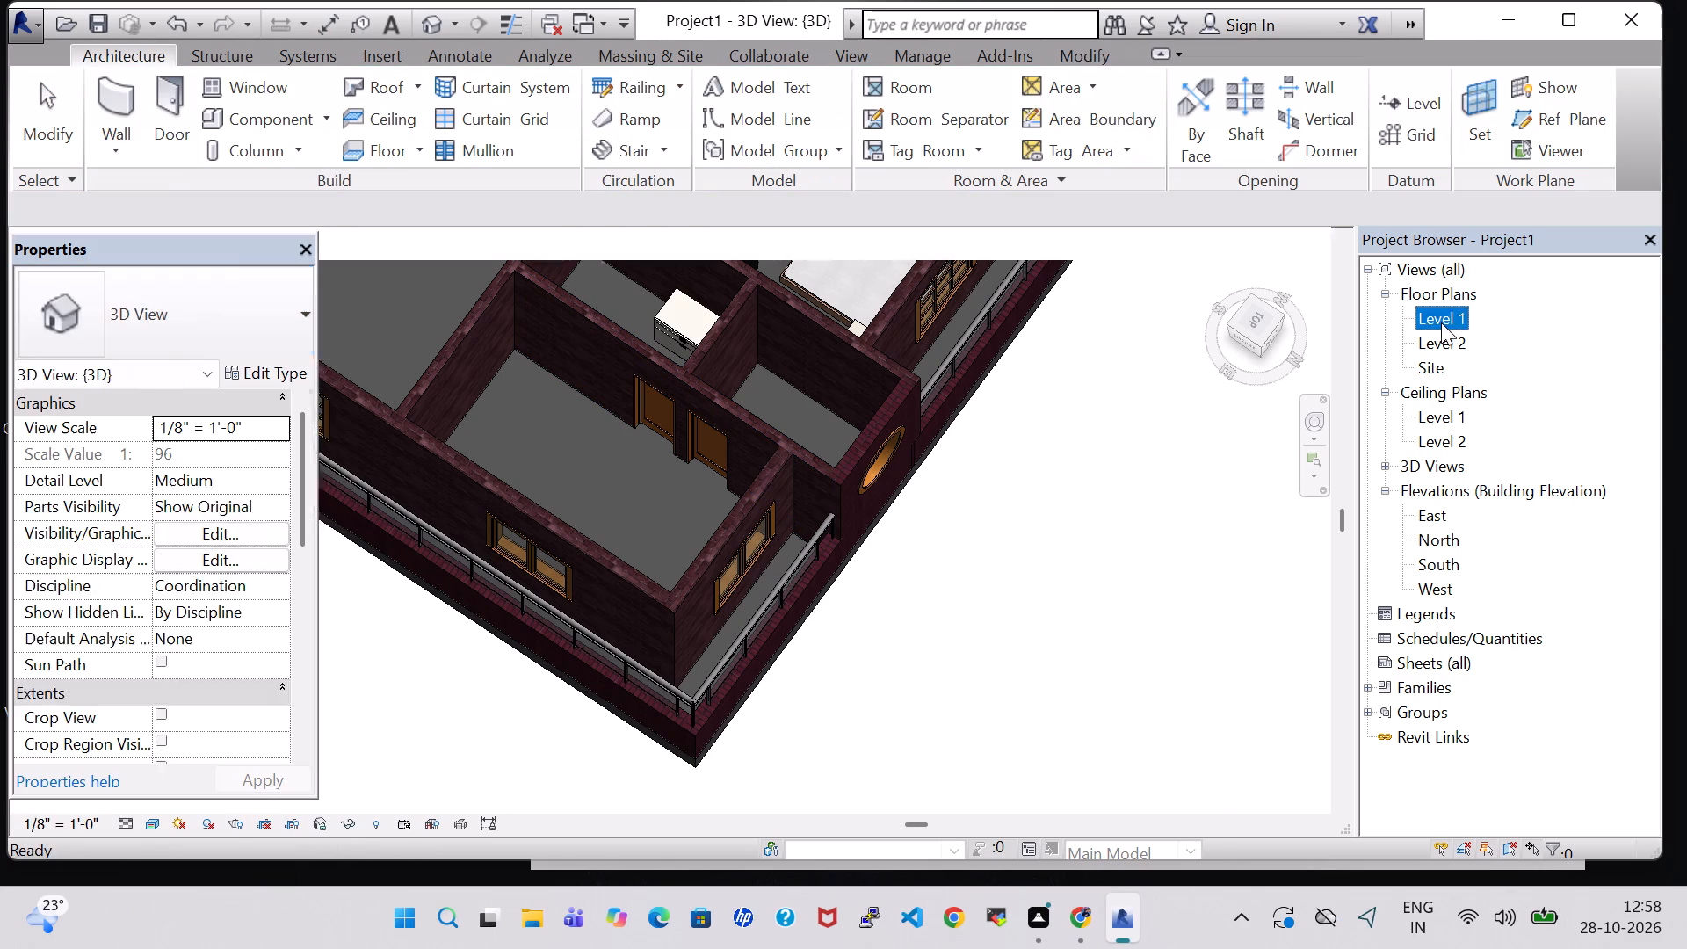
{"action": "left_click", "coordinate": [242, 111]}
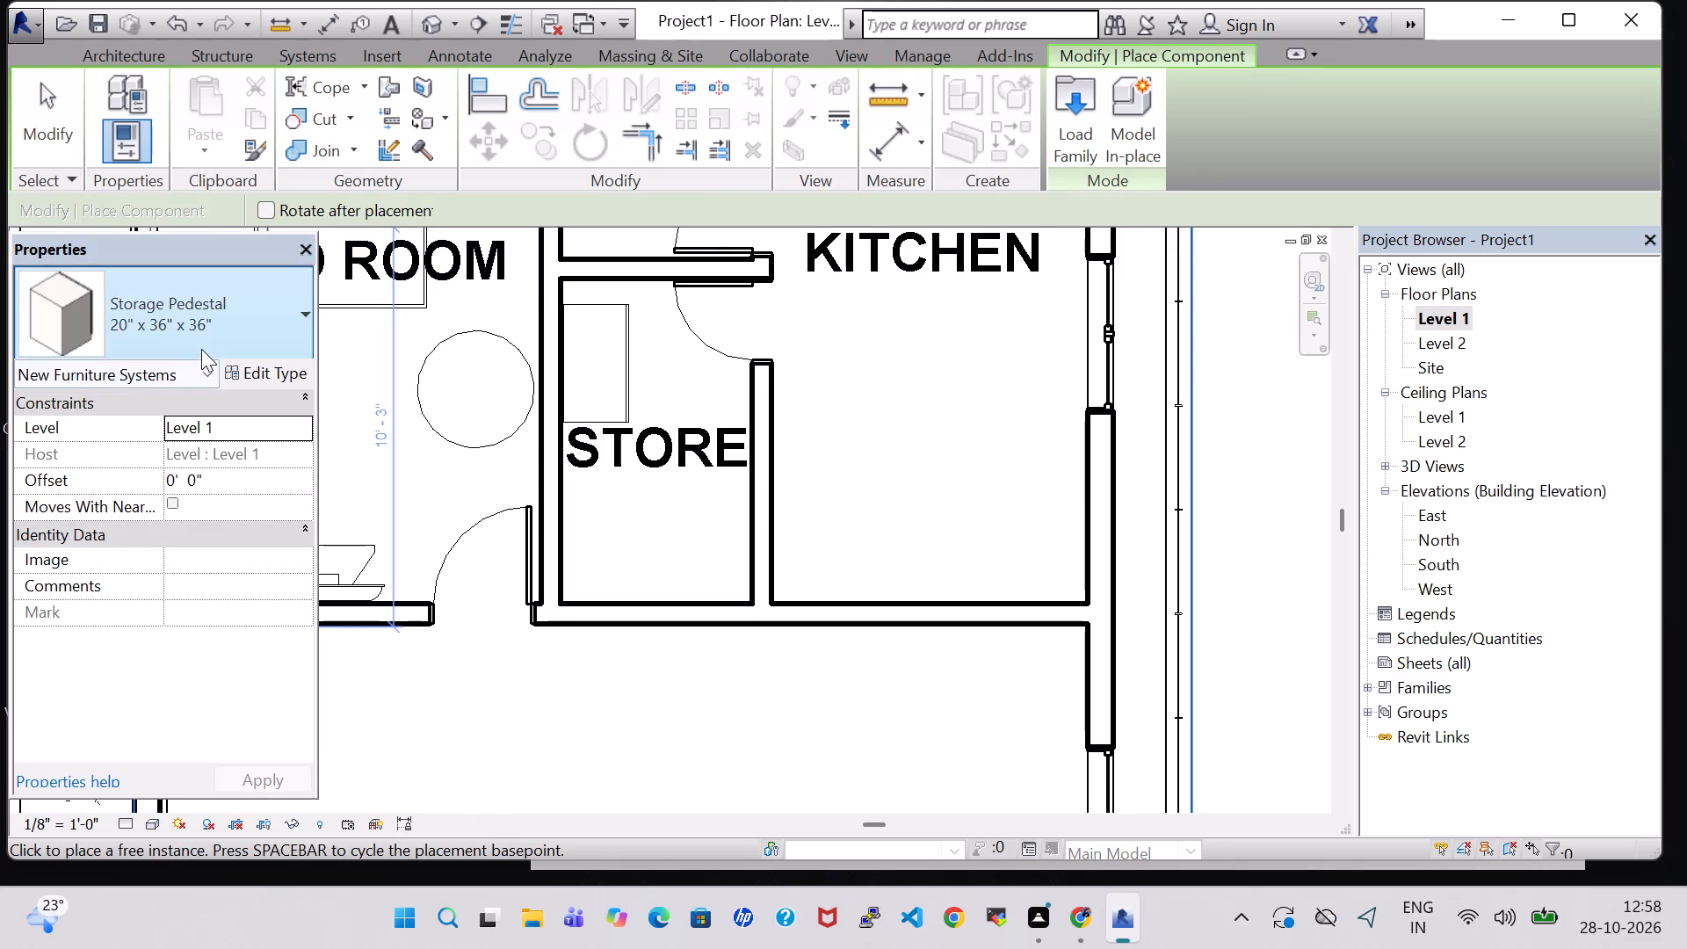
{"action": "left_click", "coordinate": [207, 312]}
{"action": "scroll", "coordinate": [150, 557], "scroll_direction": "up", "scroll_amount": 17}
{"action": "scroll", "coordinate": [150, 557], "scroll_direction": "up", "scroll_amount": 7}
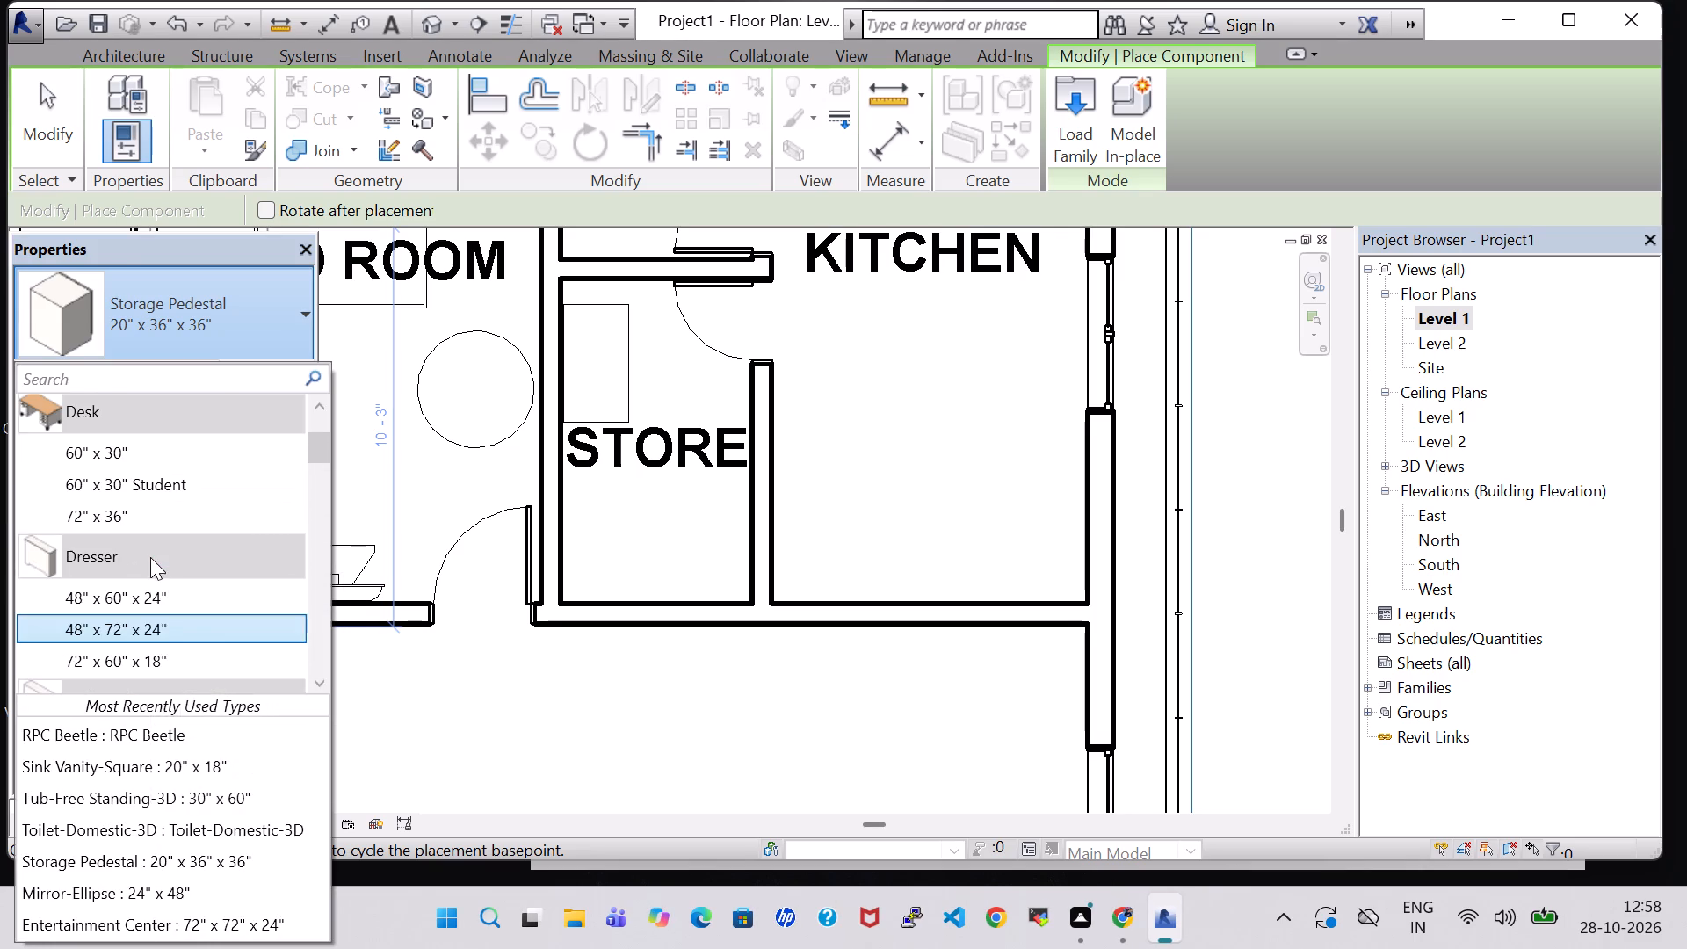
{"action": "left_click", "coordinate": [145, 595]}
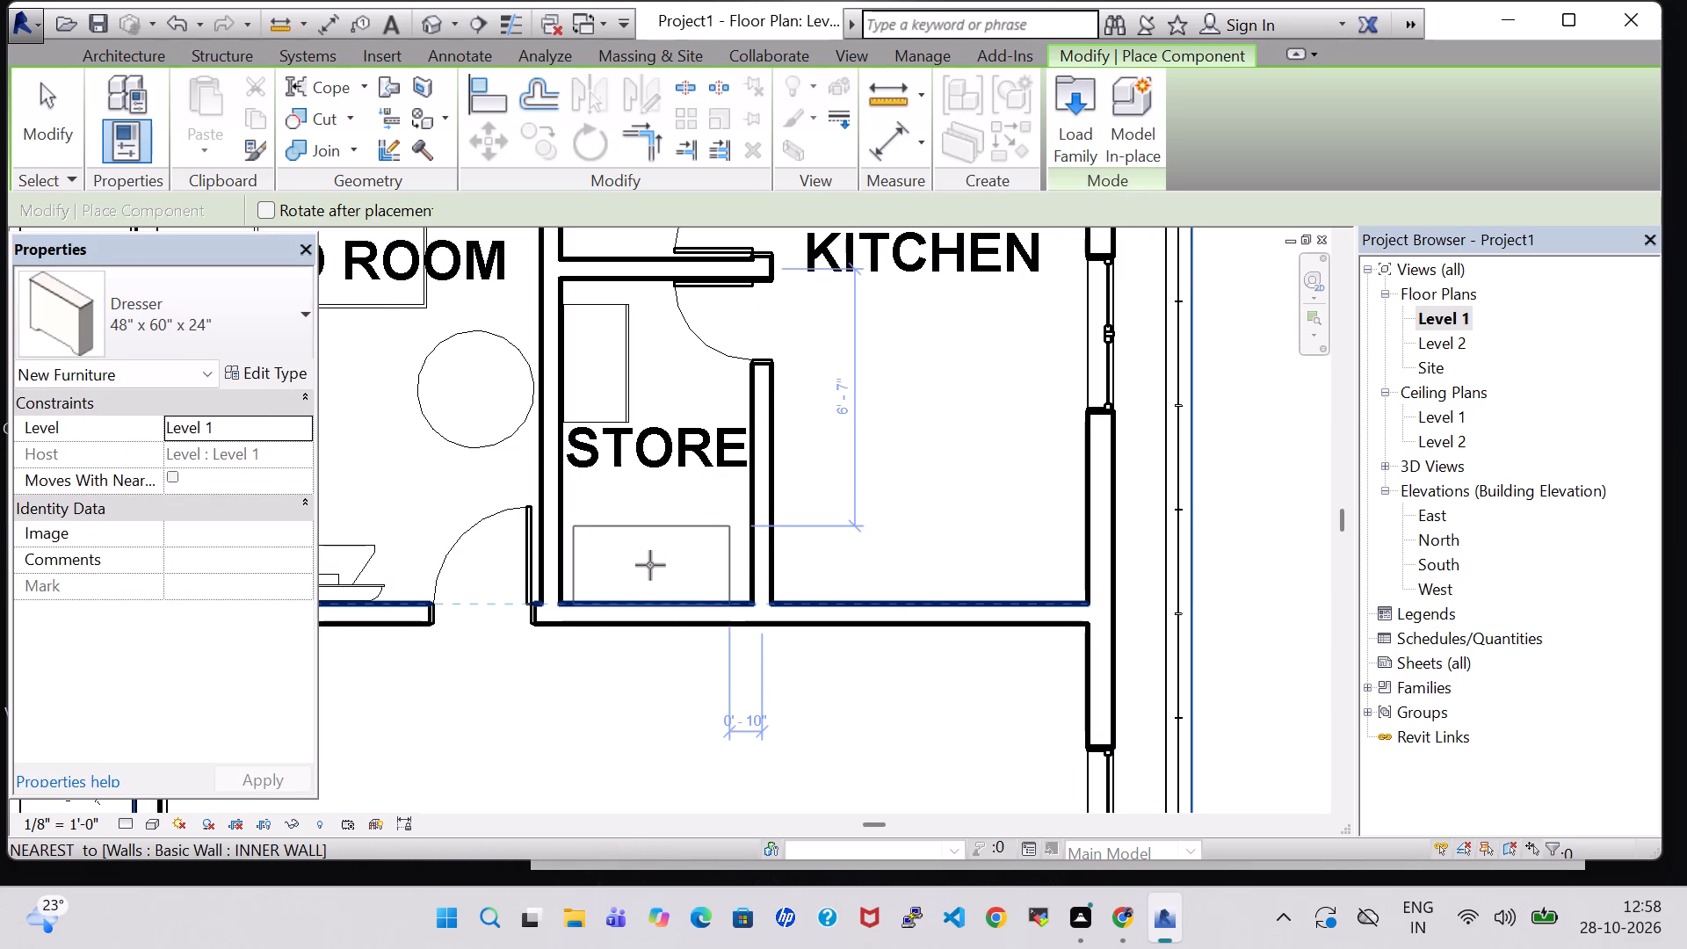
{"action": "left_click", "coordinate": [650, 565]}
{"action": "key", "text": "Escape"}
{"action": "key", "text": "Escape"}
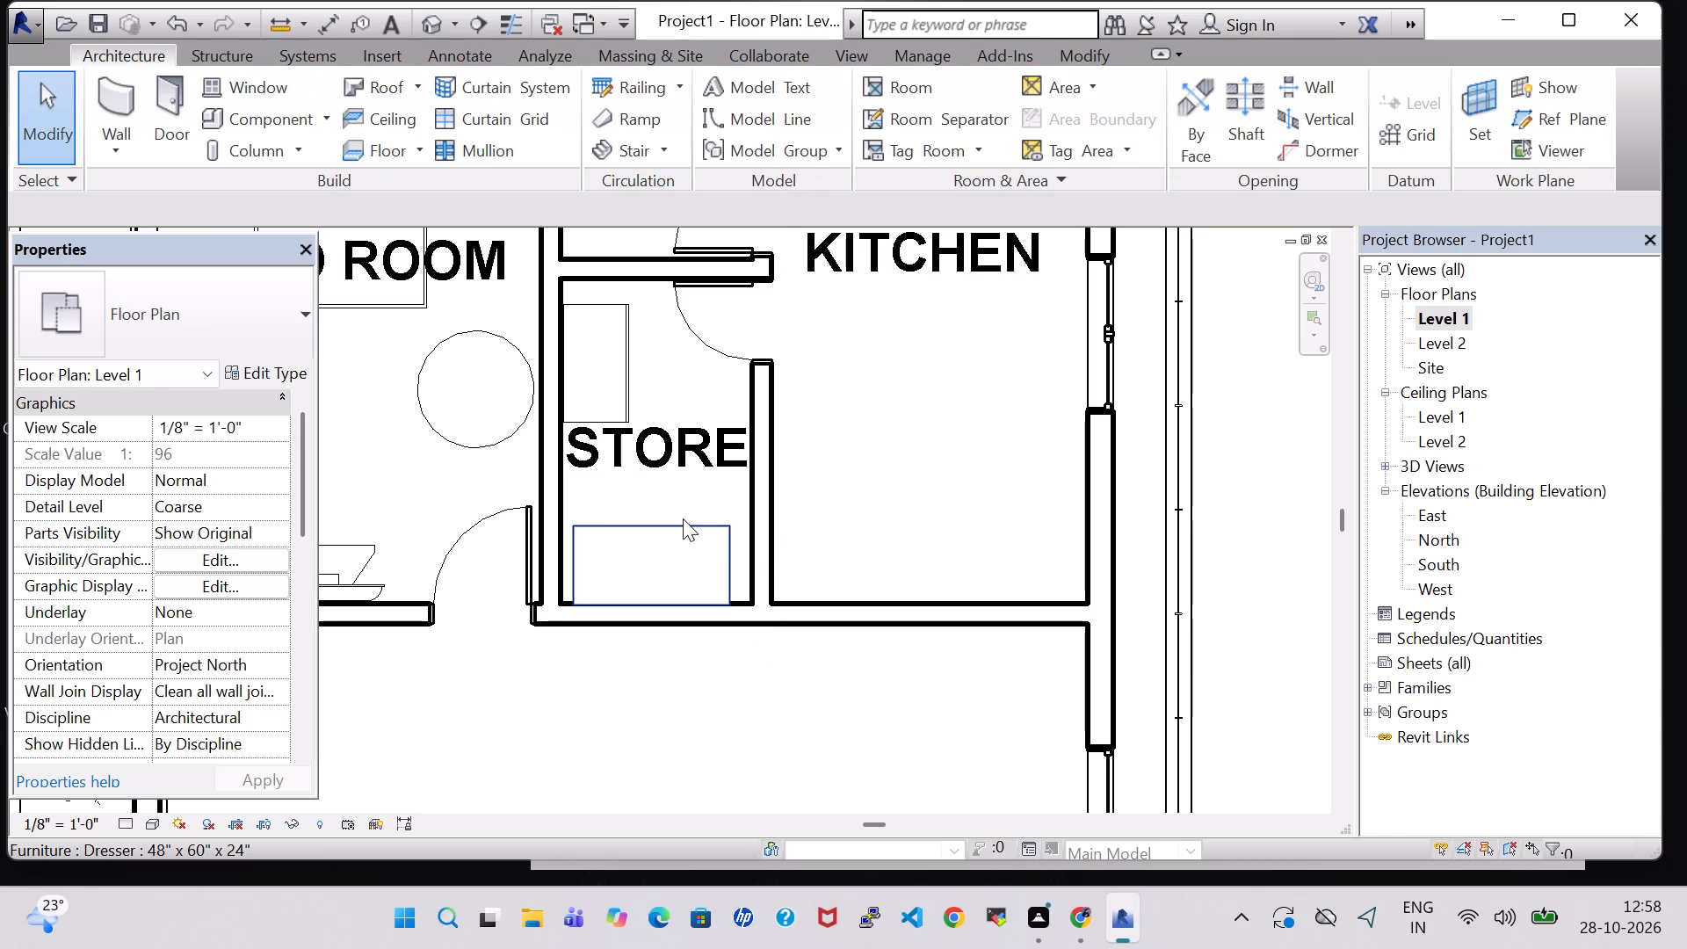
Nudge the STORE dresser one increment off the LIVING/DINNING wall, rotate it two increments in 3D, and check its orientation.
{"action": "left_click", "coordinate": [683, 525]}
{"action": "key", "text": "Up"}
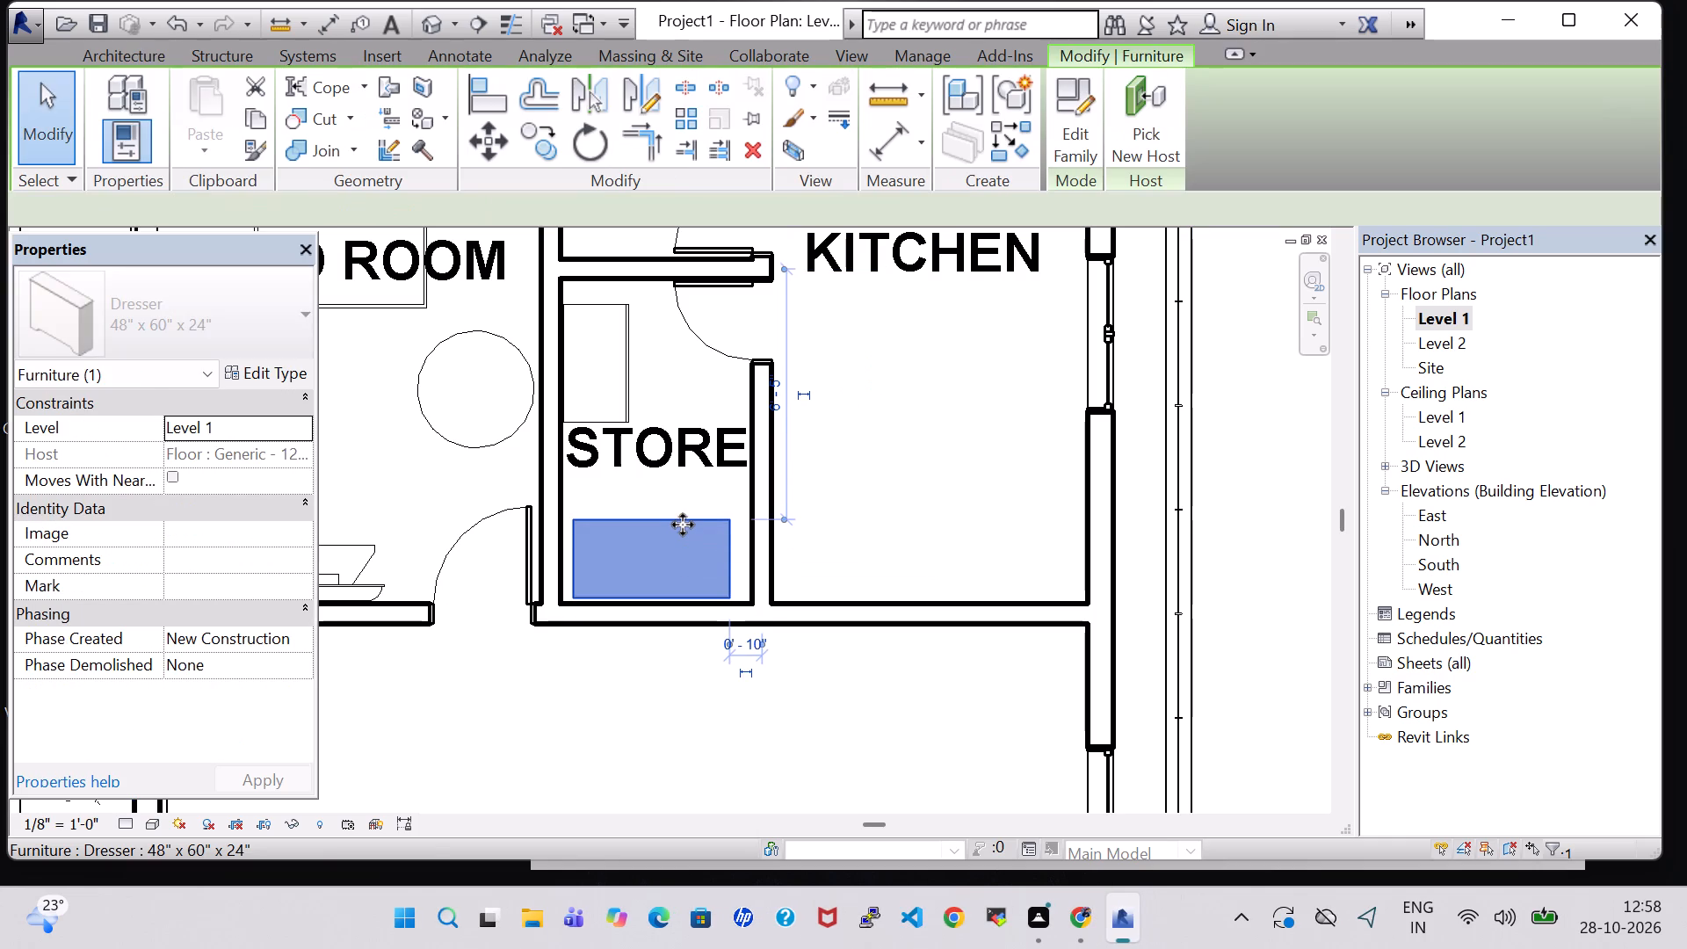
{"action": "left_click", "coordinate": [427, 20]}
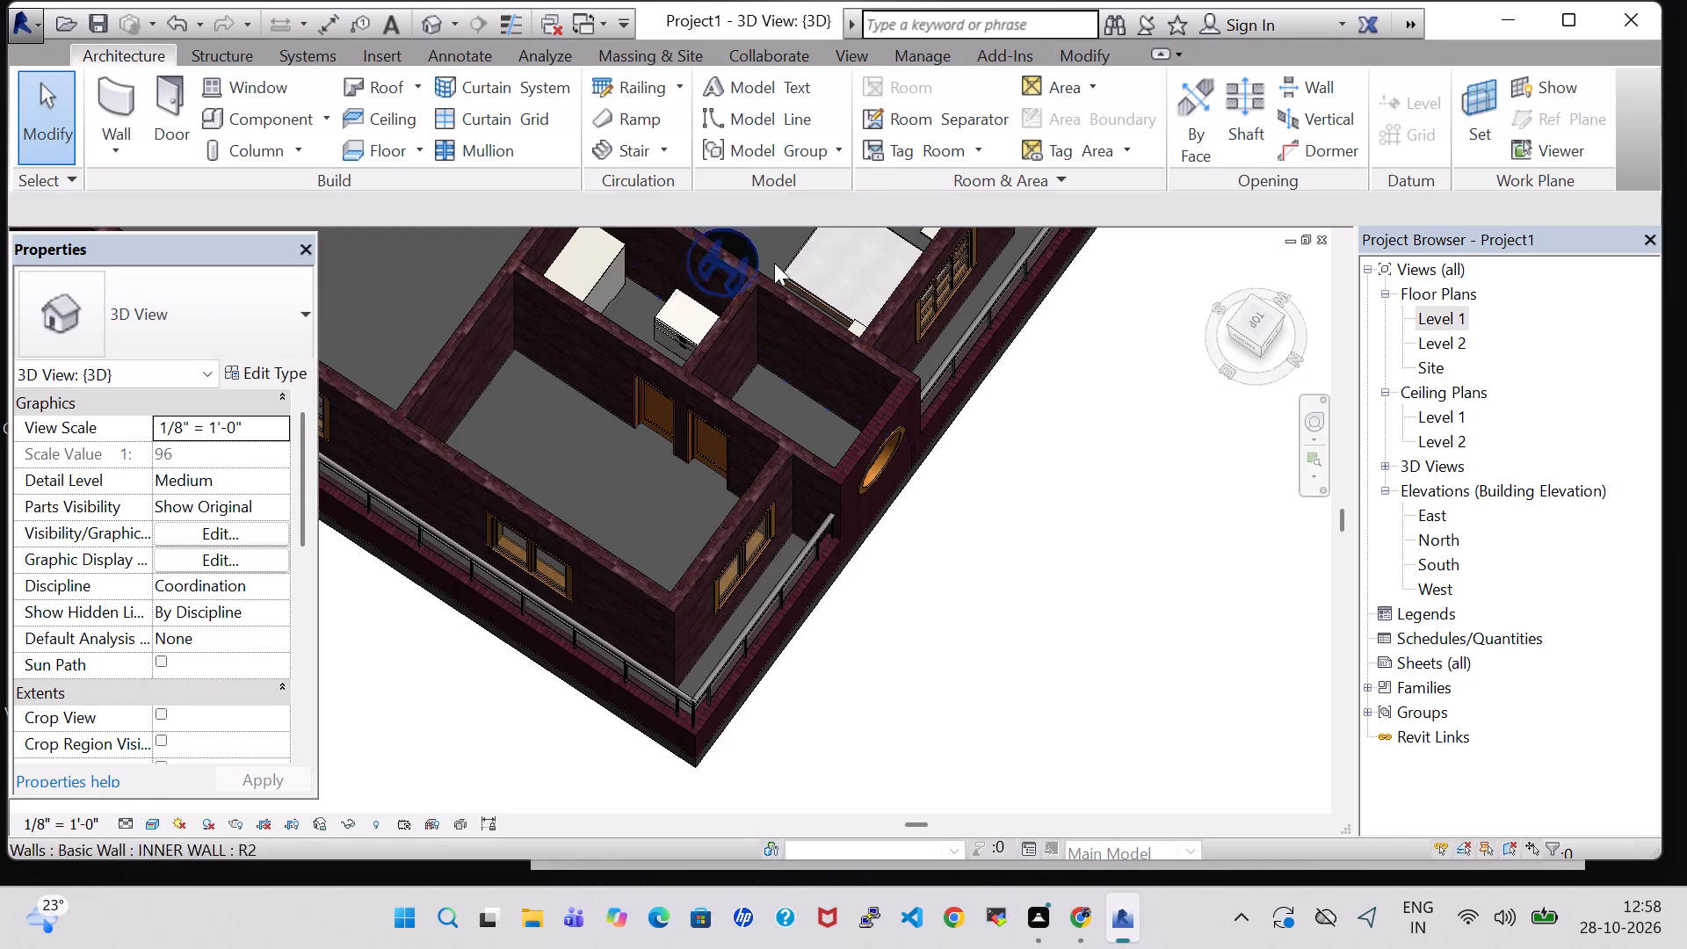
{"action": "left_click", "coordinate": [590, 264]}
{"action": "left_click", "coordinate": [597, 267]}
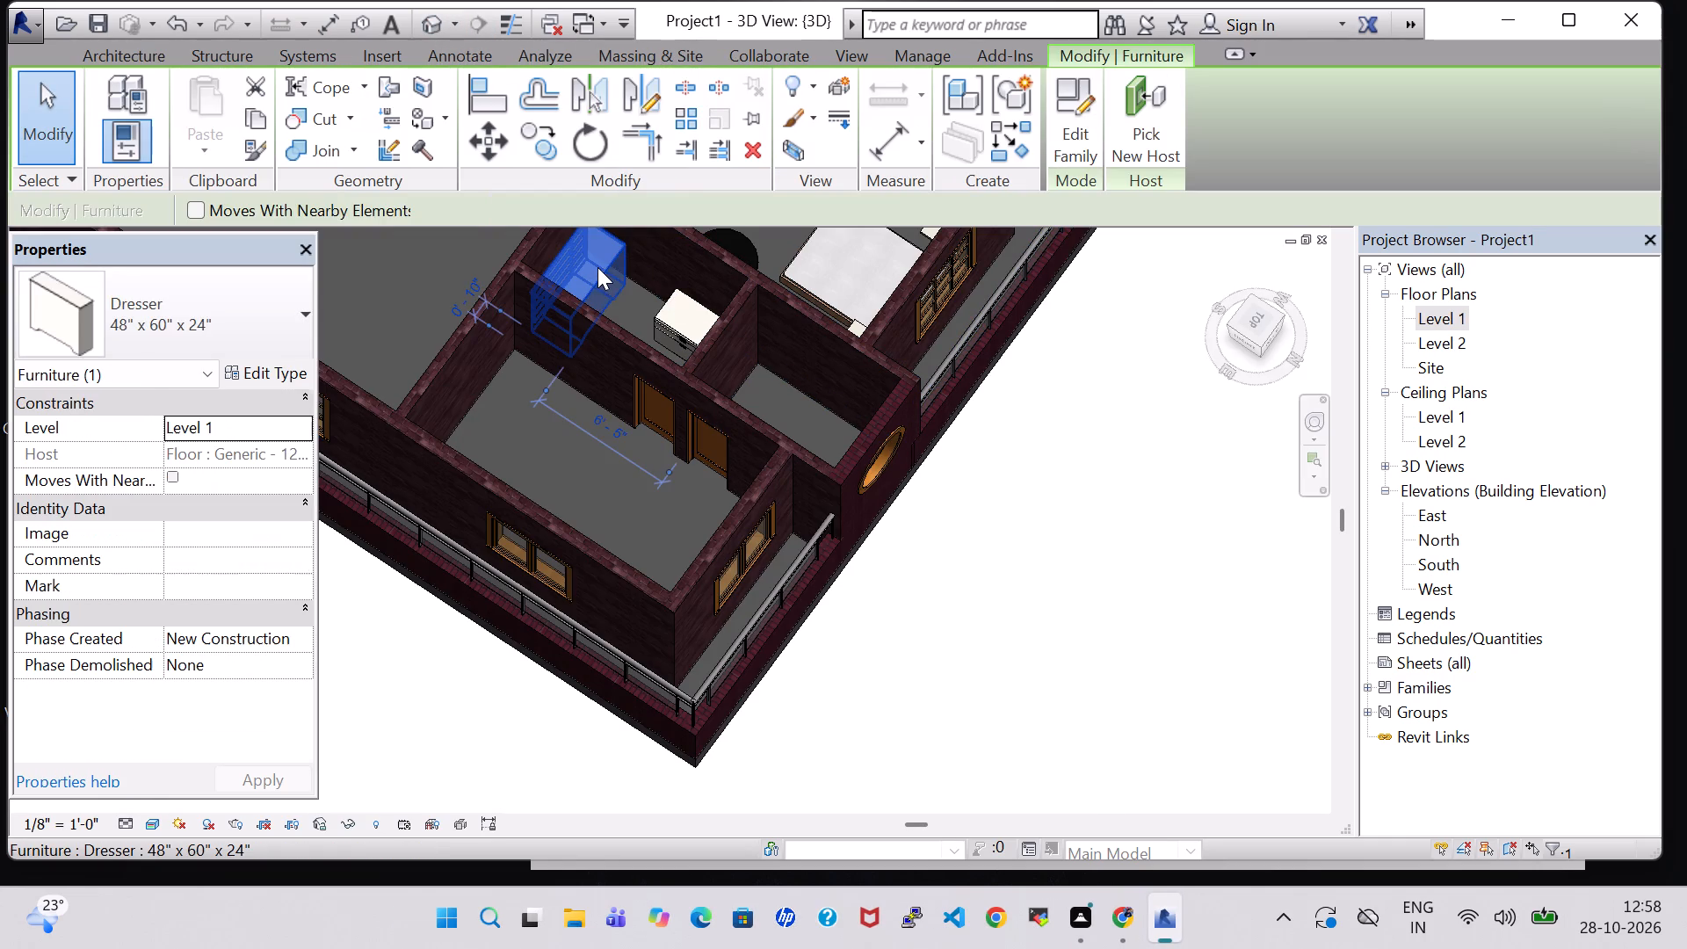
{"action": "key", "text": "space"}
{"action": "key", "text": "space"}
{"action": "left_click", "coordinate": [1051, 503]}
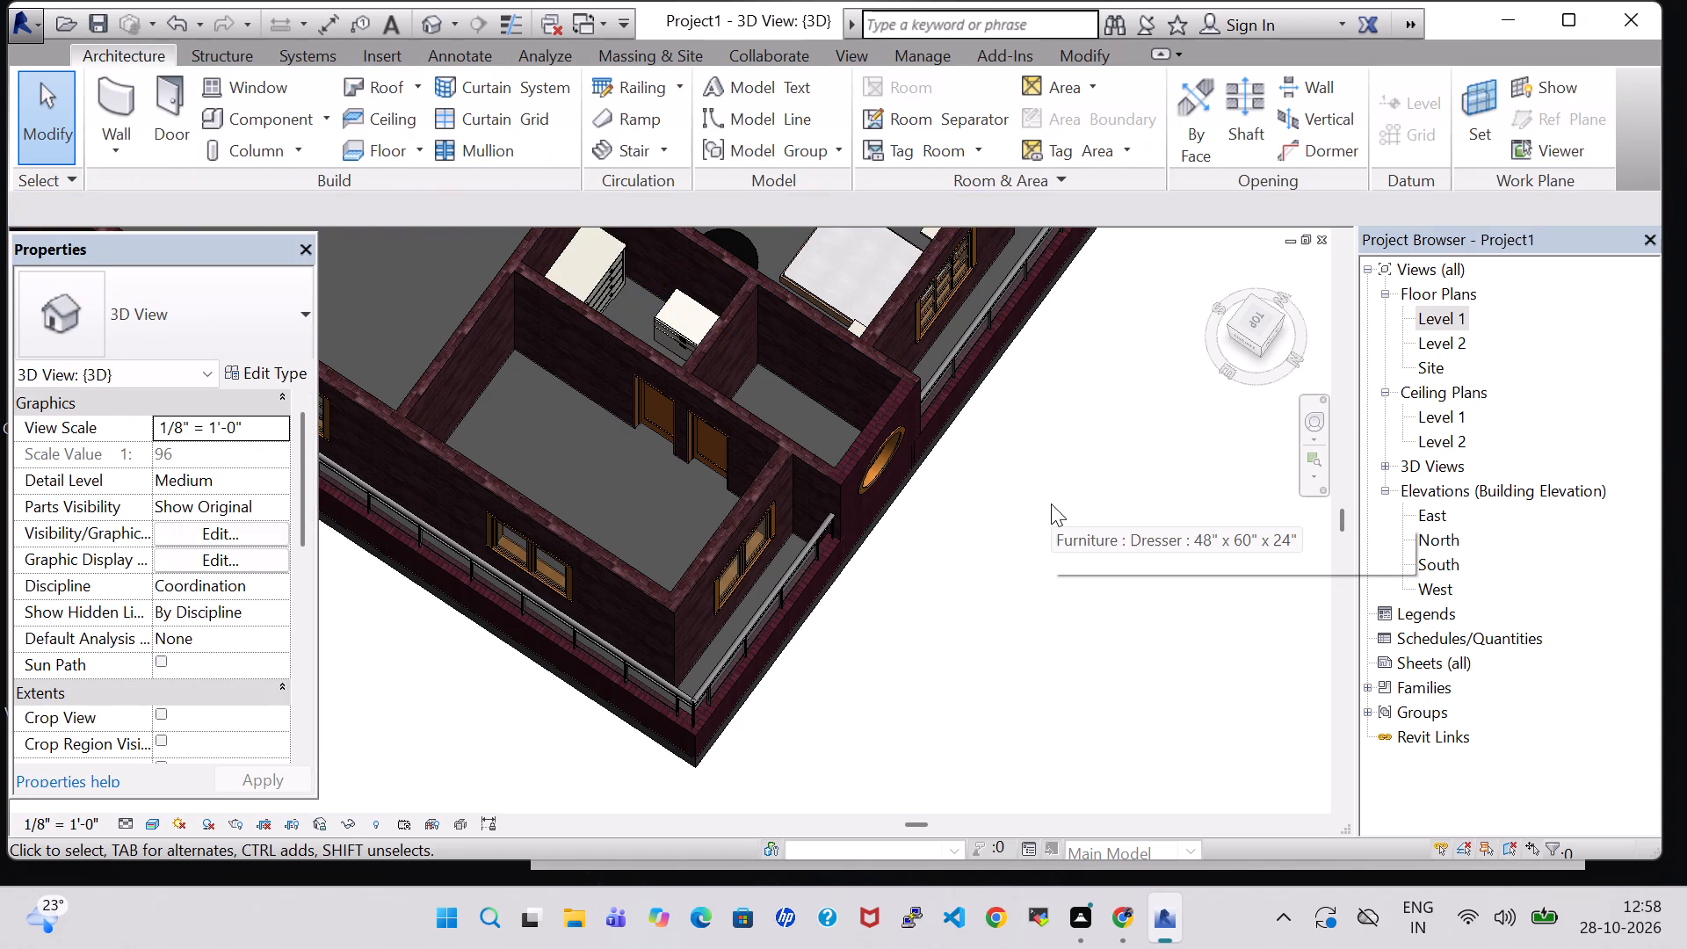
{"action": "middle_click_drag", "start_coordinate": [1051, 503], "coordinate": [909, 459], "text": "shift"}
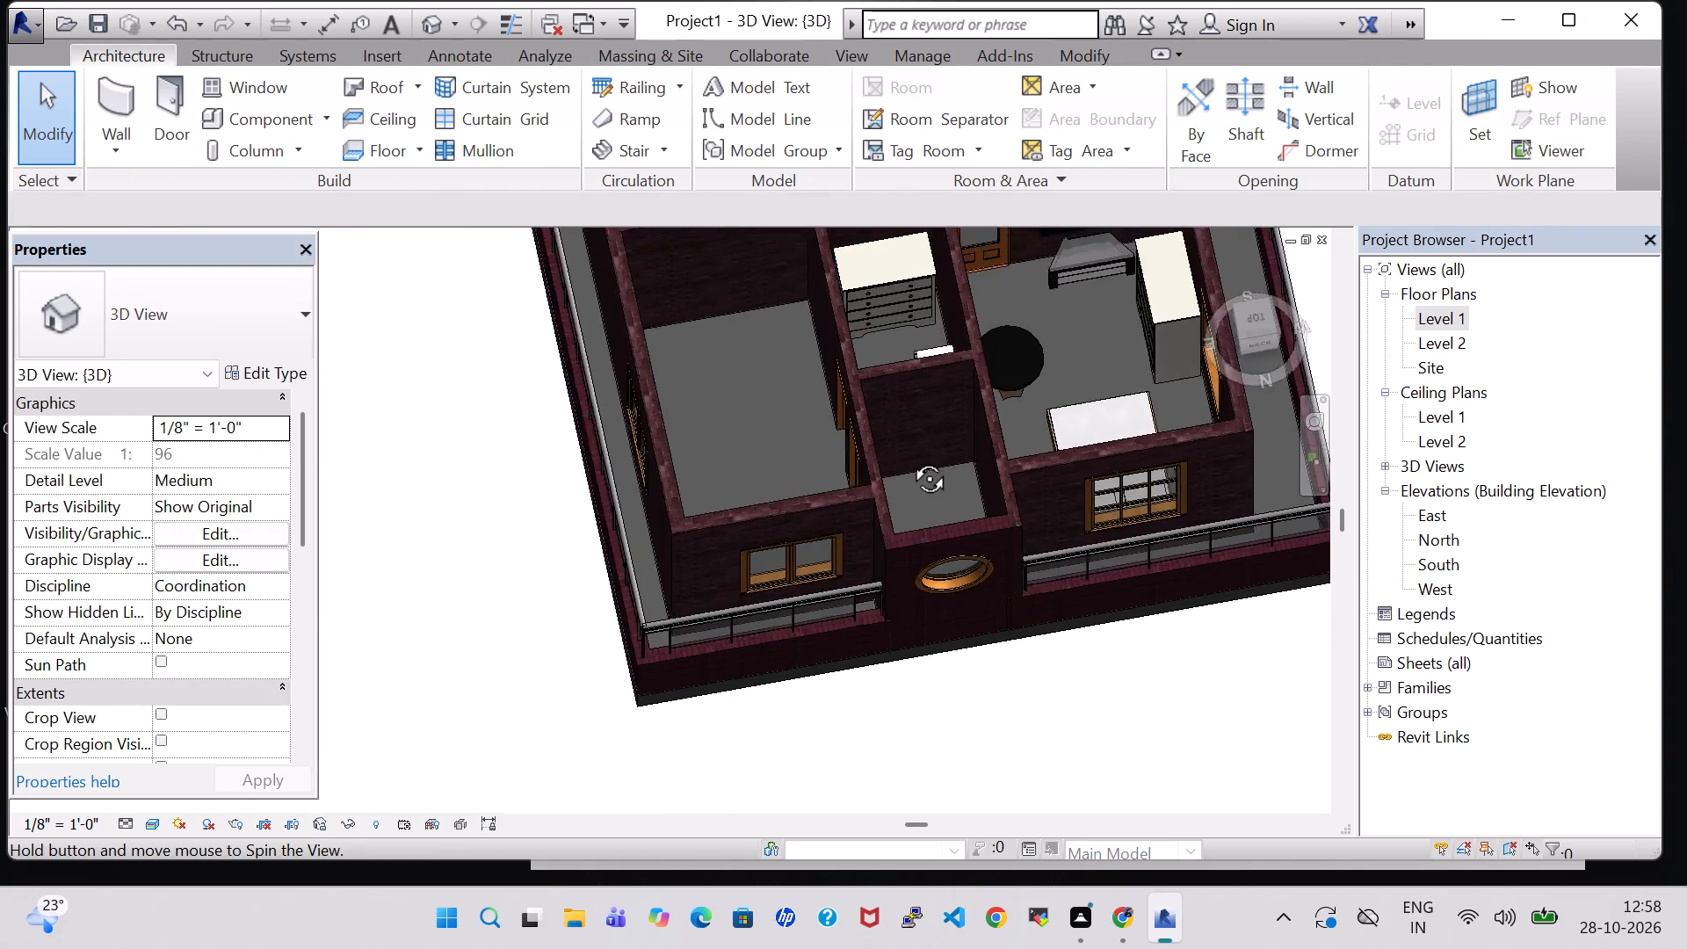
{"action": "middle_click_drag", "start_coordinate": [909, 459], "coordinate": [1018, 437], "text": "shift"}
{"action": "middle_click_drag", "start_coordinate": [1026, 629], "coordinate": [1061, 526], "text": "shift"}
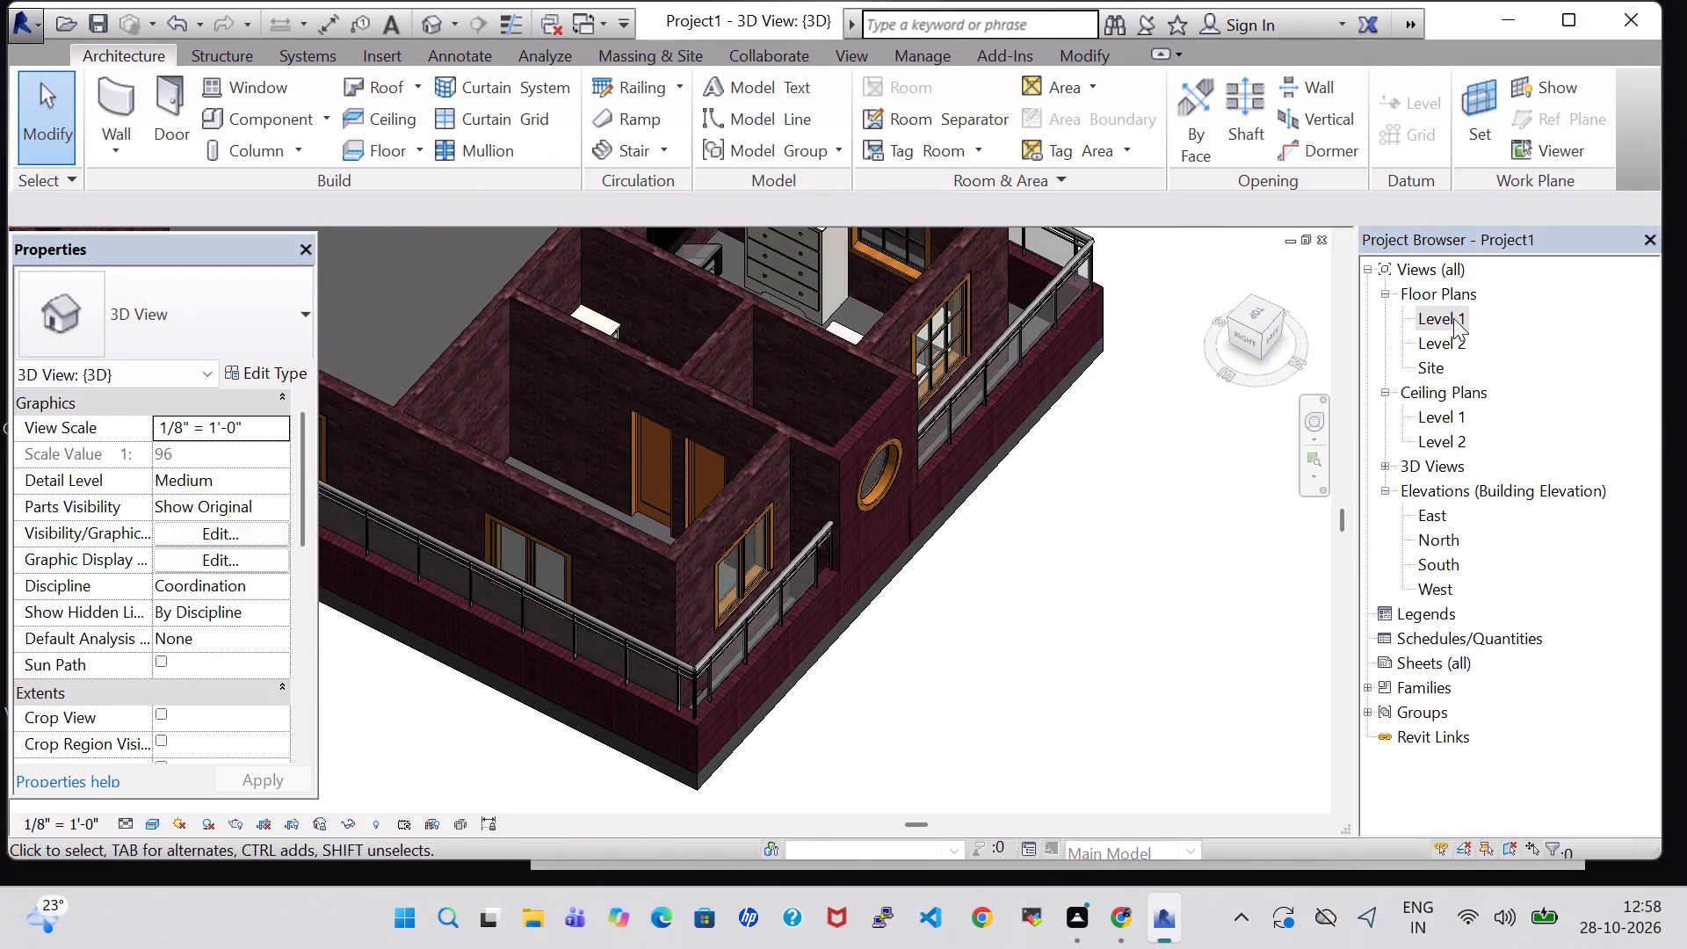
Return to the Level 1 floor plan with BED ROOM, STORE, KITCHEN and LIVING/DINNING in view.
{"action": "double_click", "coordinate": [1453, 318]}
{"action": "scroll", "coordinate": [932, 437], "scroll_direction": "down", "scroll_amount": 7}
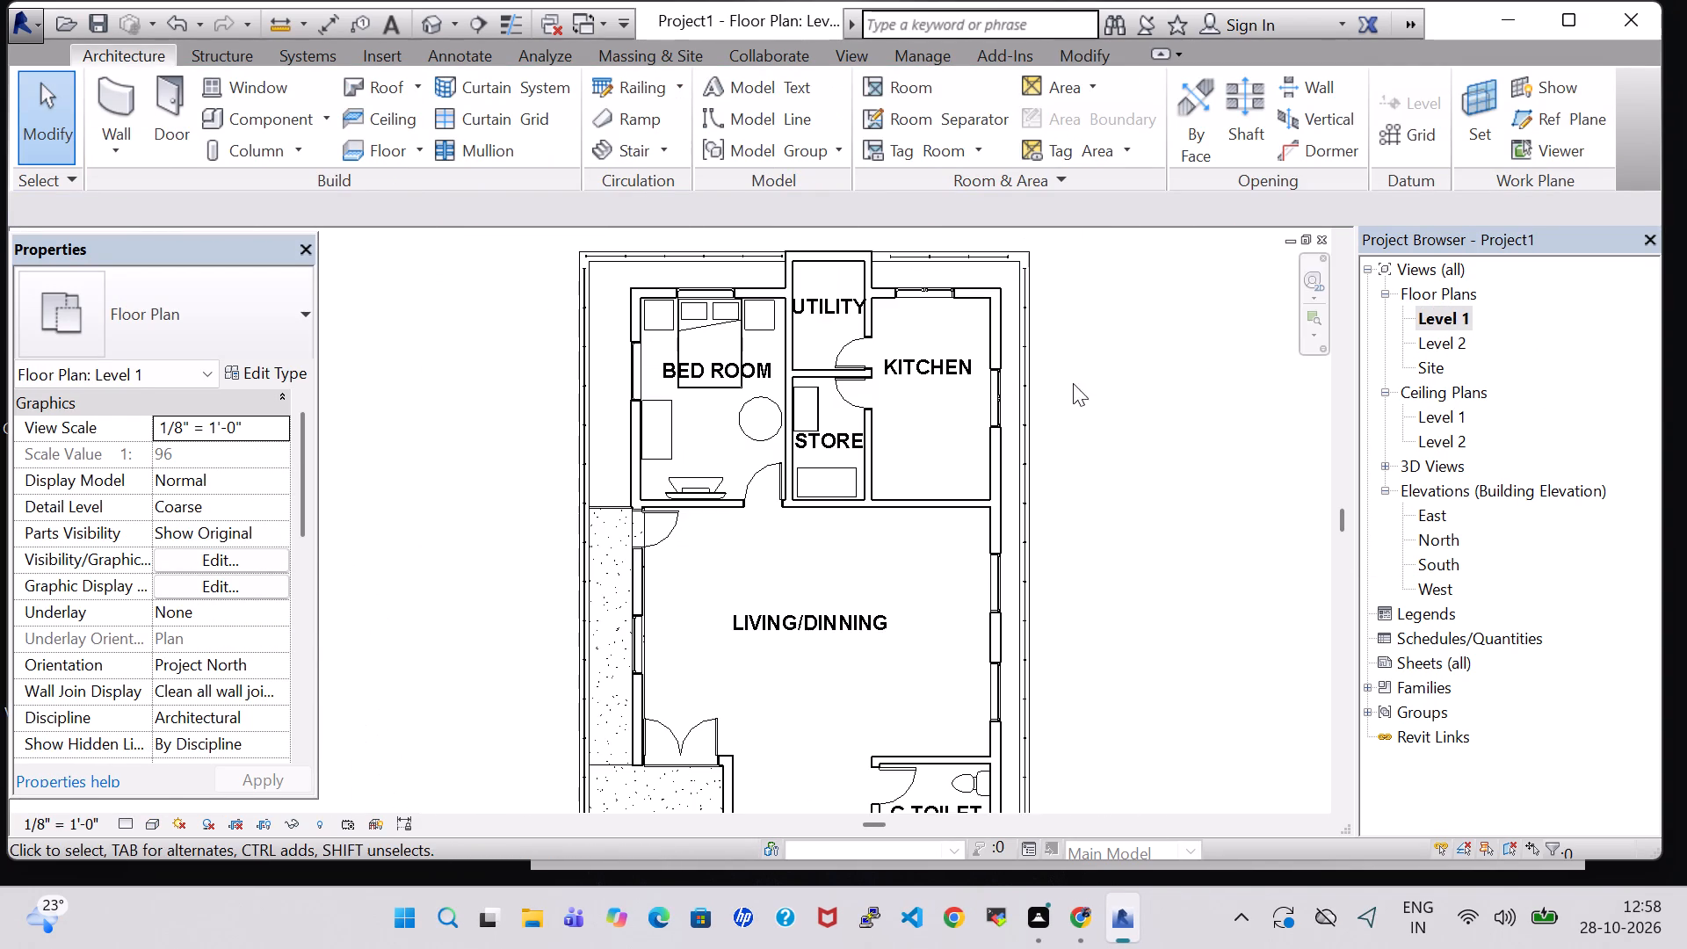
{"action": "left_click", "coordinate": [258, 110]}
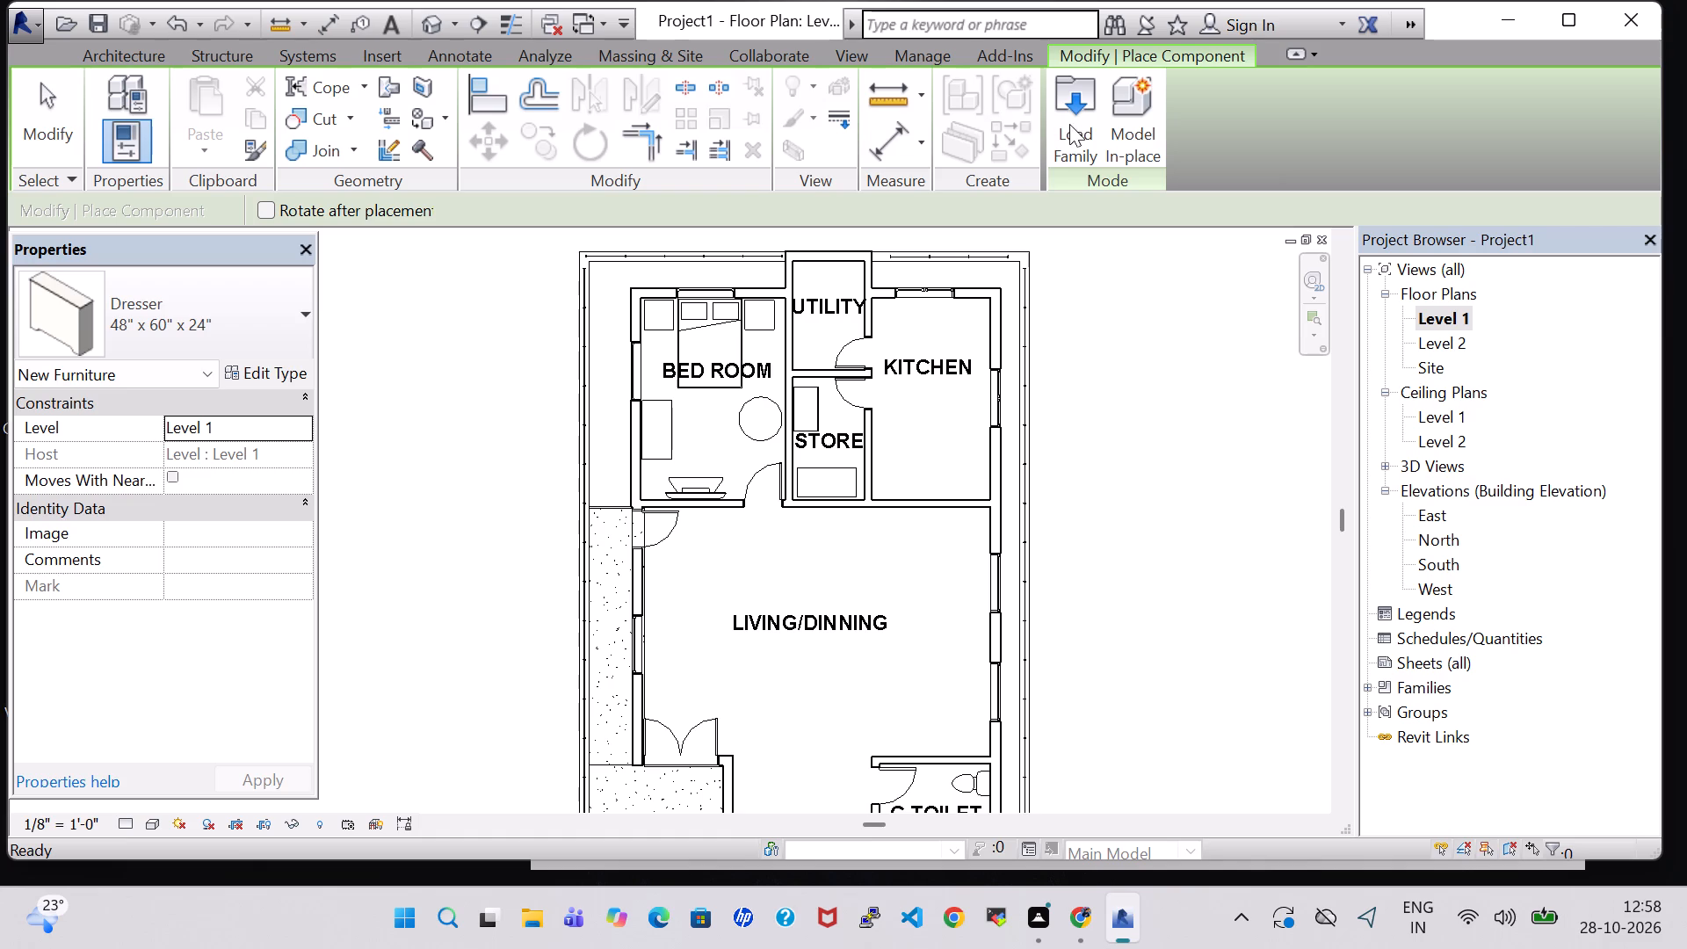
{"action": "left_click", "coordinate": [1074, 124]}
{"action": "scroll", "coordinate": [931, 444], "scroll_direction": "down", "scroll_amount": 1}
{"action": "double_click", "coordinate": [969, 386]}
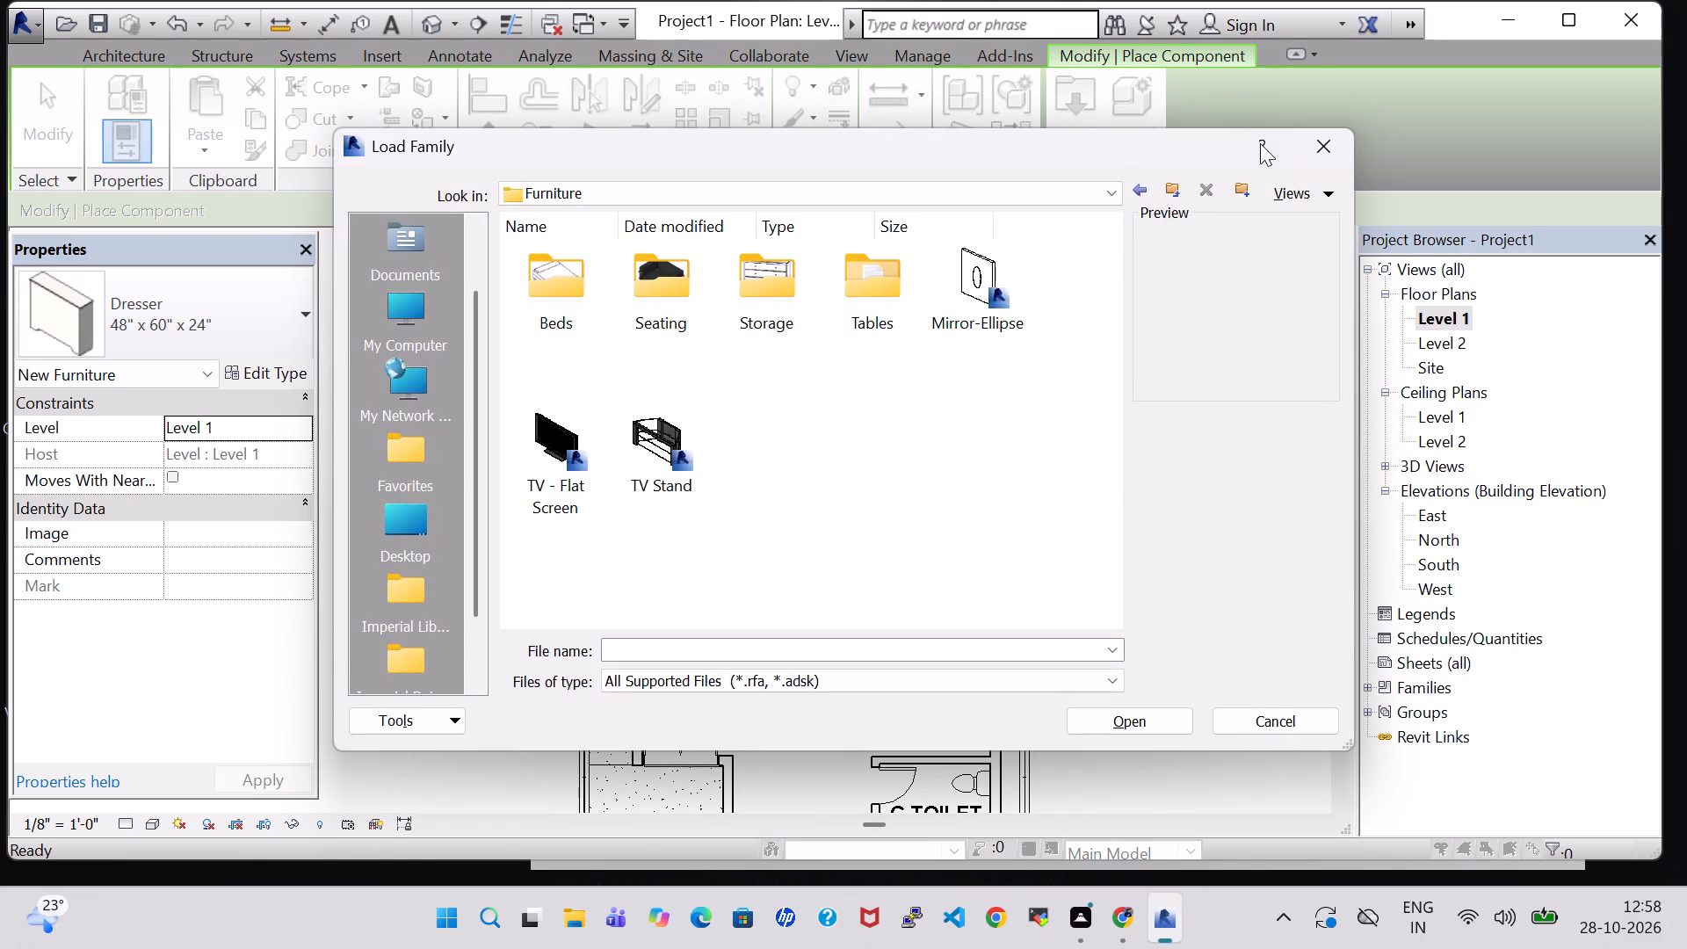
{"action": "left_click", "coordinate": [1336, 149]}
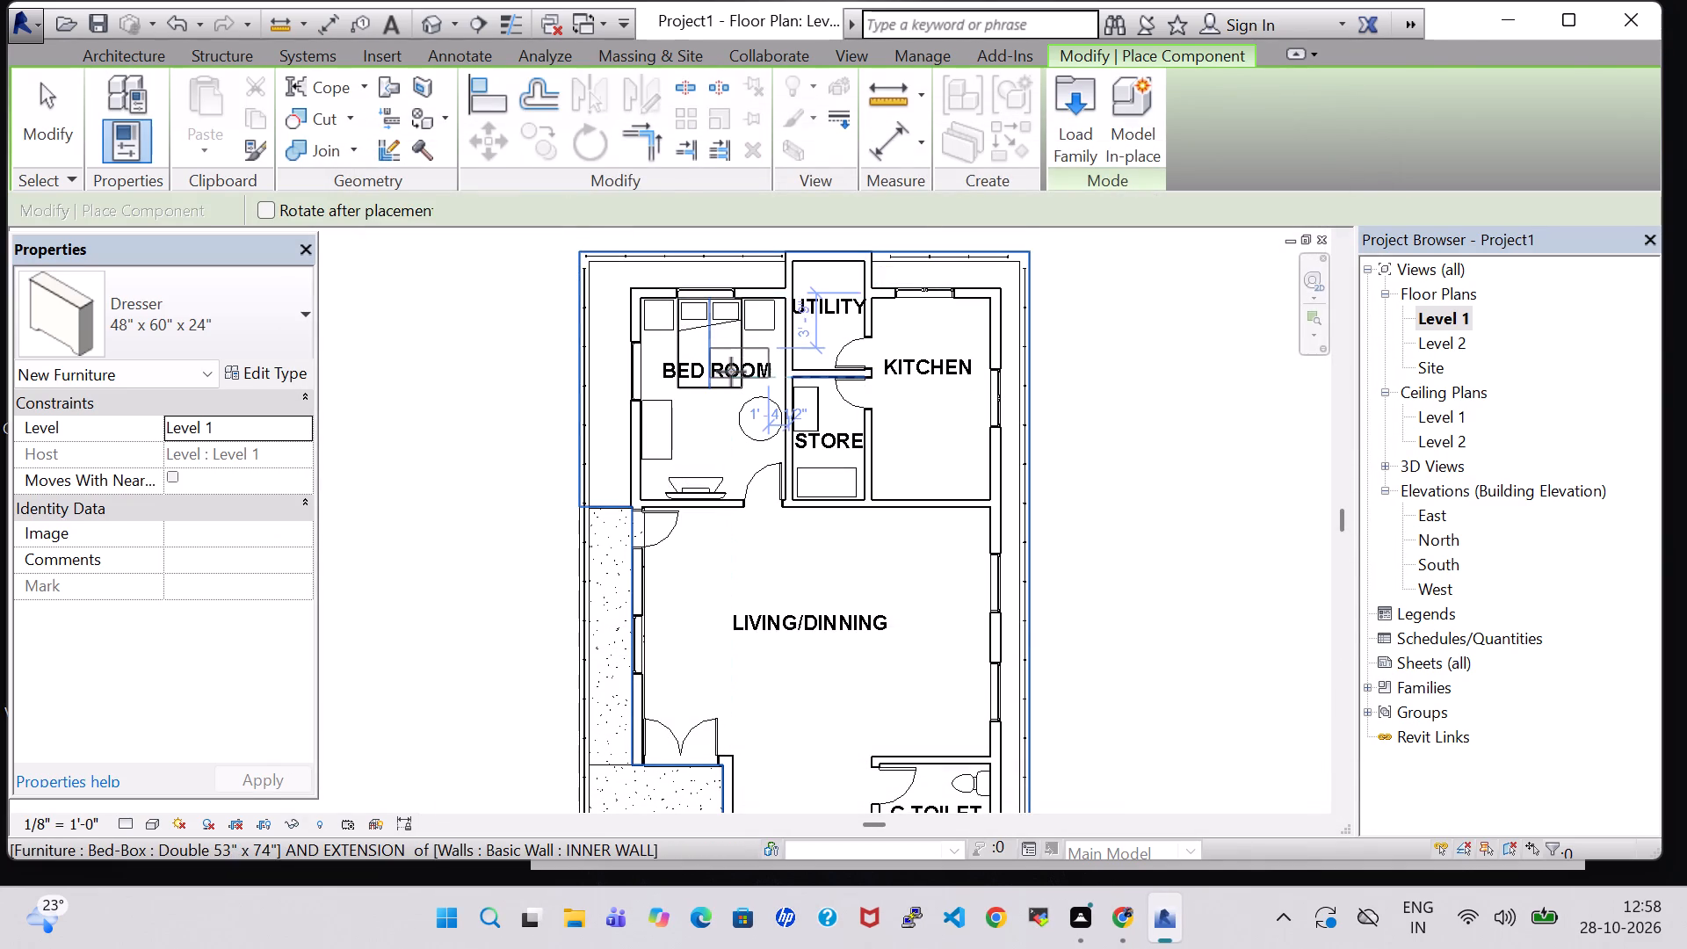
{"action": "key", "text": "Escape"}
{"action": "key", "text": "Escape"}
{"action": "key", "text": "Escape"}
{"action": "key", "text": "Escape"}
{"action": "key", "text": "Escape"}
Load the Dishwasher family from the Domestic folder of the US Imperial Specialty Equipment library.
{"action": "left_click", "coordinate": [271, 118]}
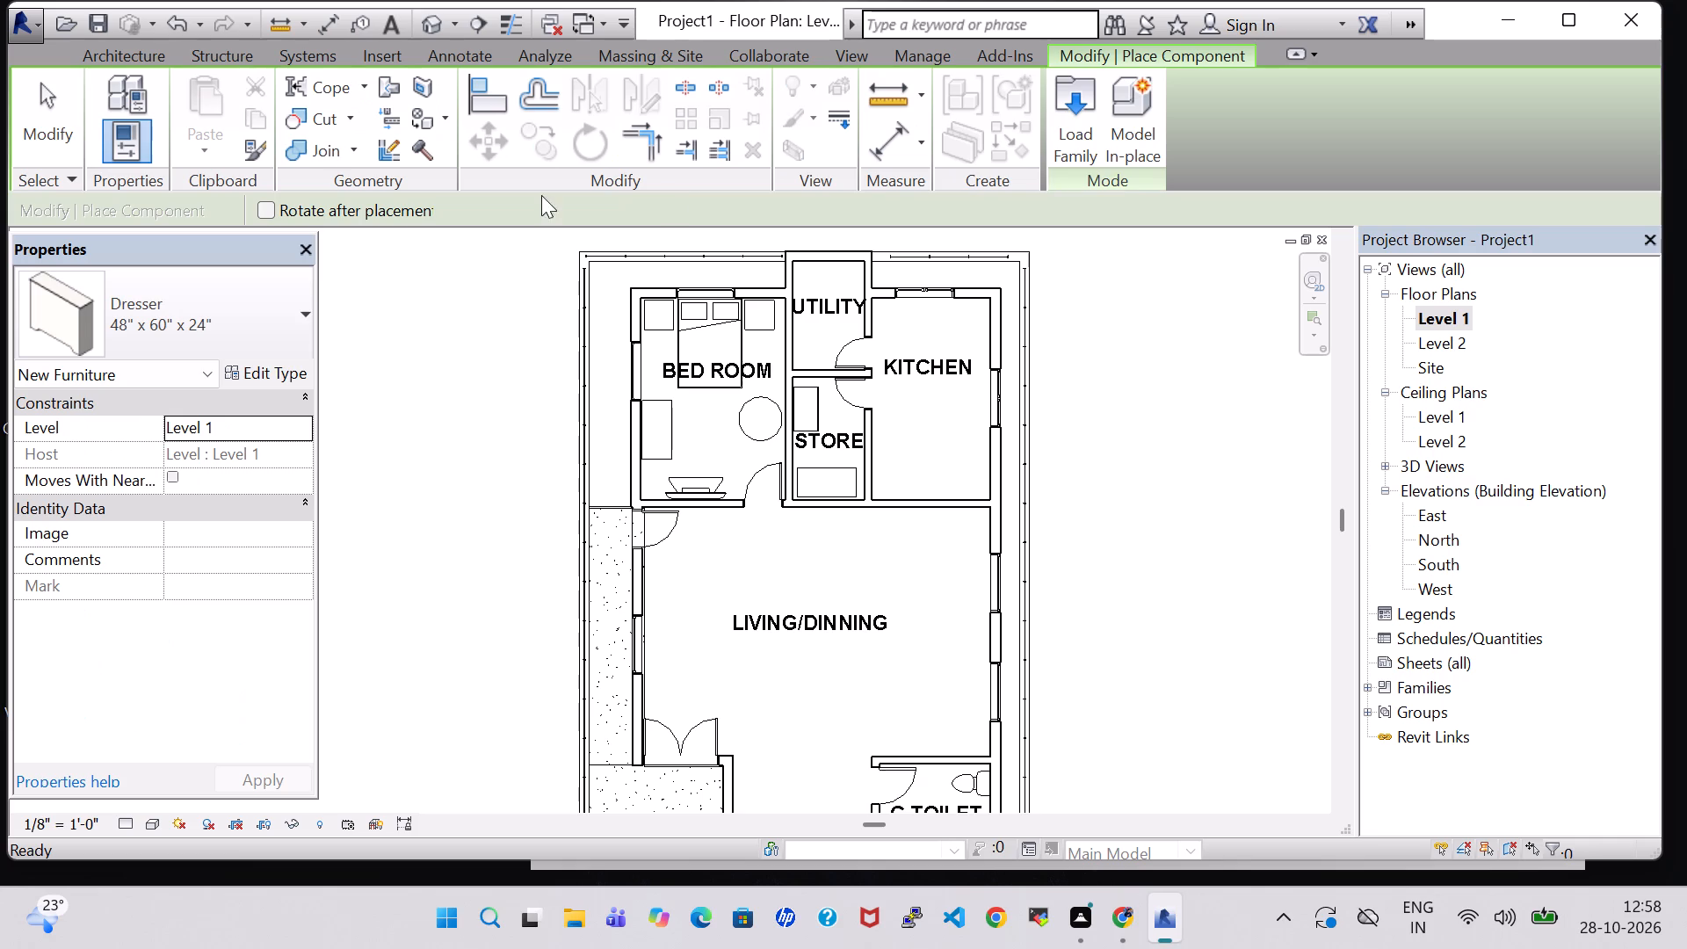
{"action": "left_click", "coordinate": [1074, 124]}
{"action": "scroll", "coordinate": [847, 349], "scroll_direction": "down", "scroll_amount": 2}
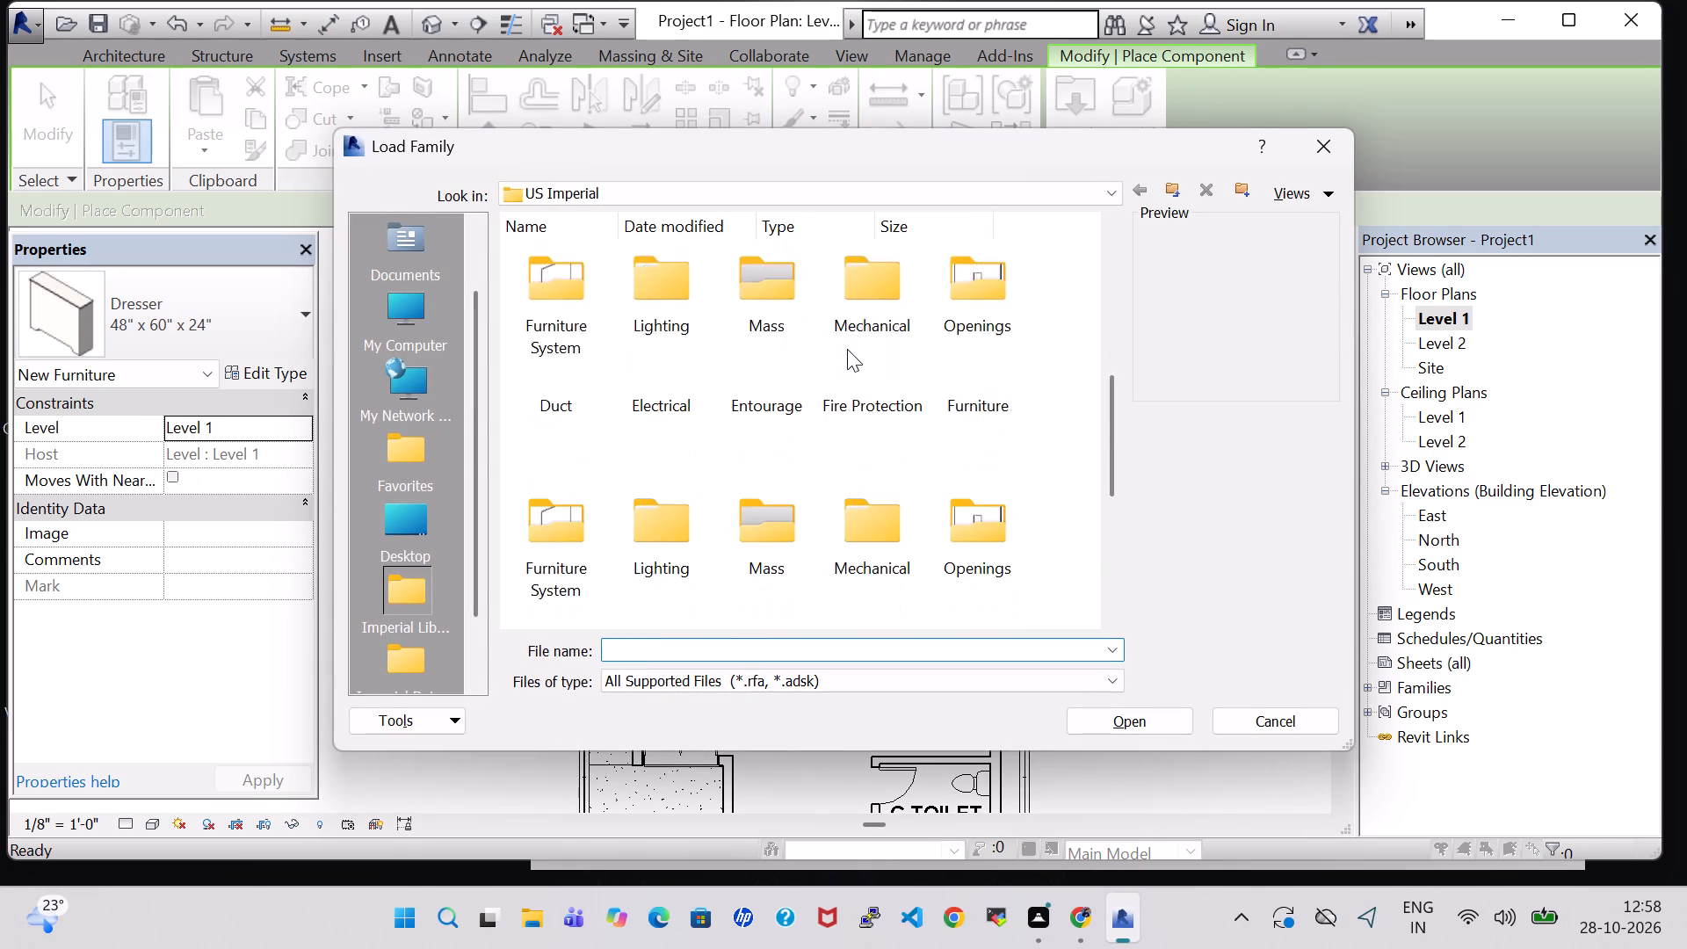
{"action": "scroll", "coordinate": [847, 349], "scroll_direction": "down", "scroll_amount": 1}
{"action": "double_click", "coordinate": [663, 391]}
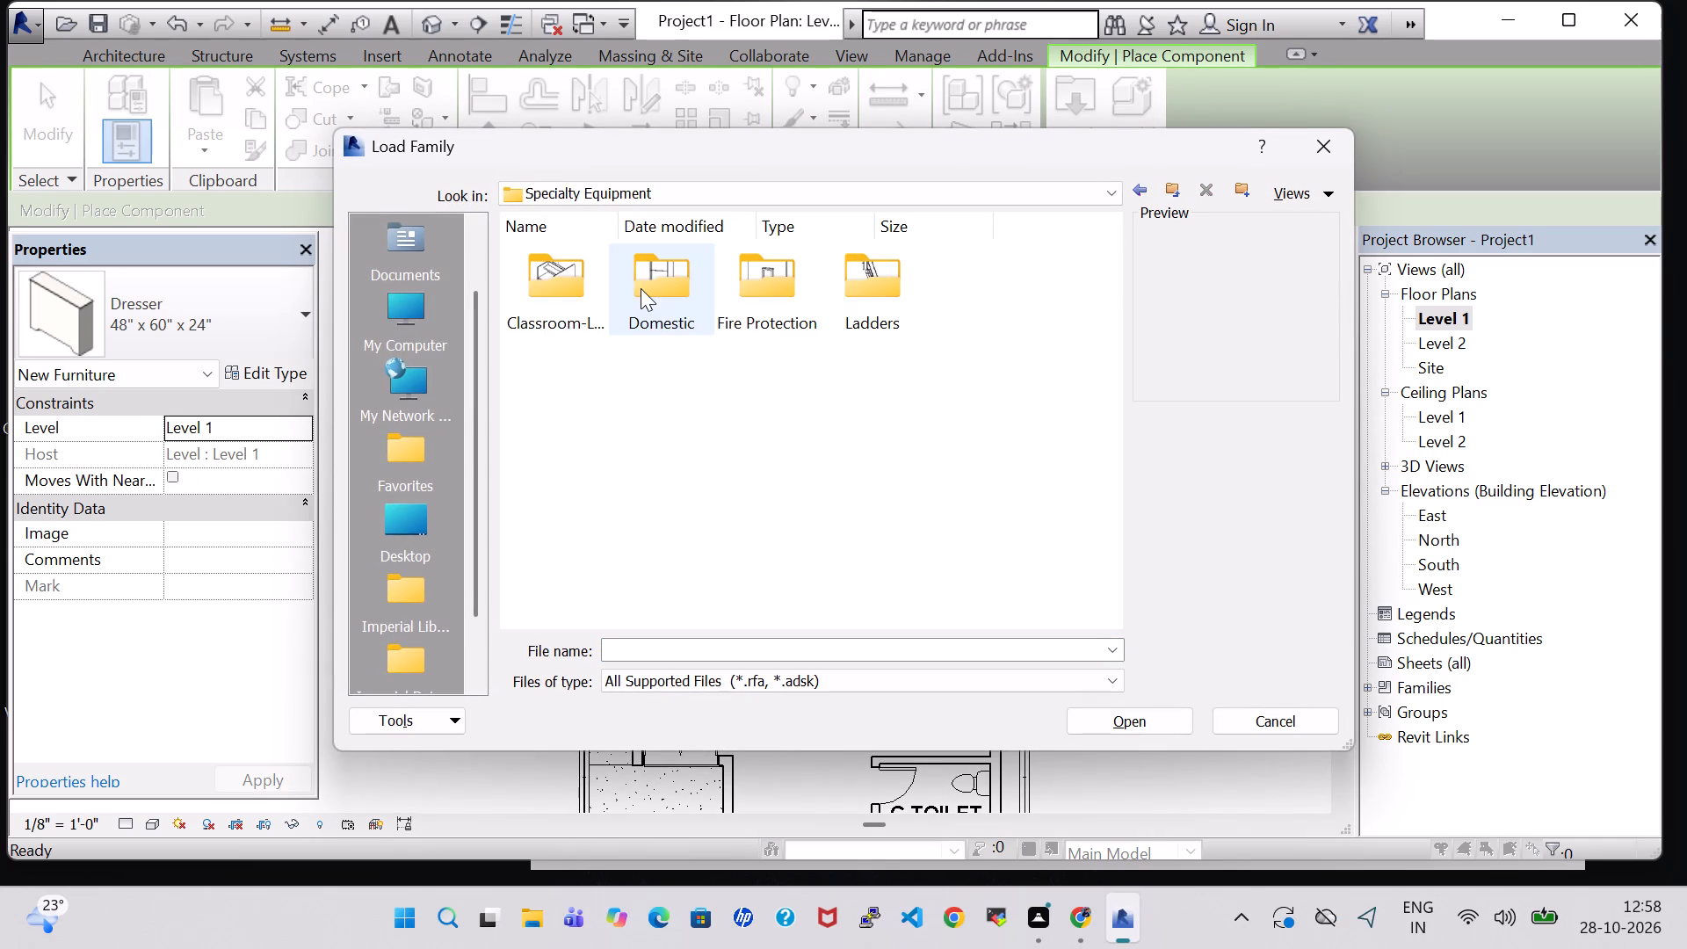
{"action": "double_click", "coordinate": [641, 288]}
{"action": "scroll", "coordinate": [813, 518], "scroll_direction": "down", "scroll_amount": 2}
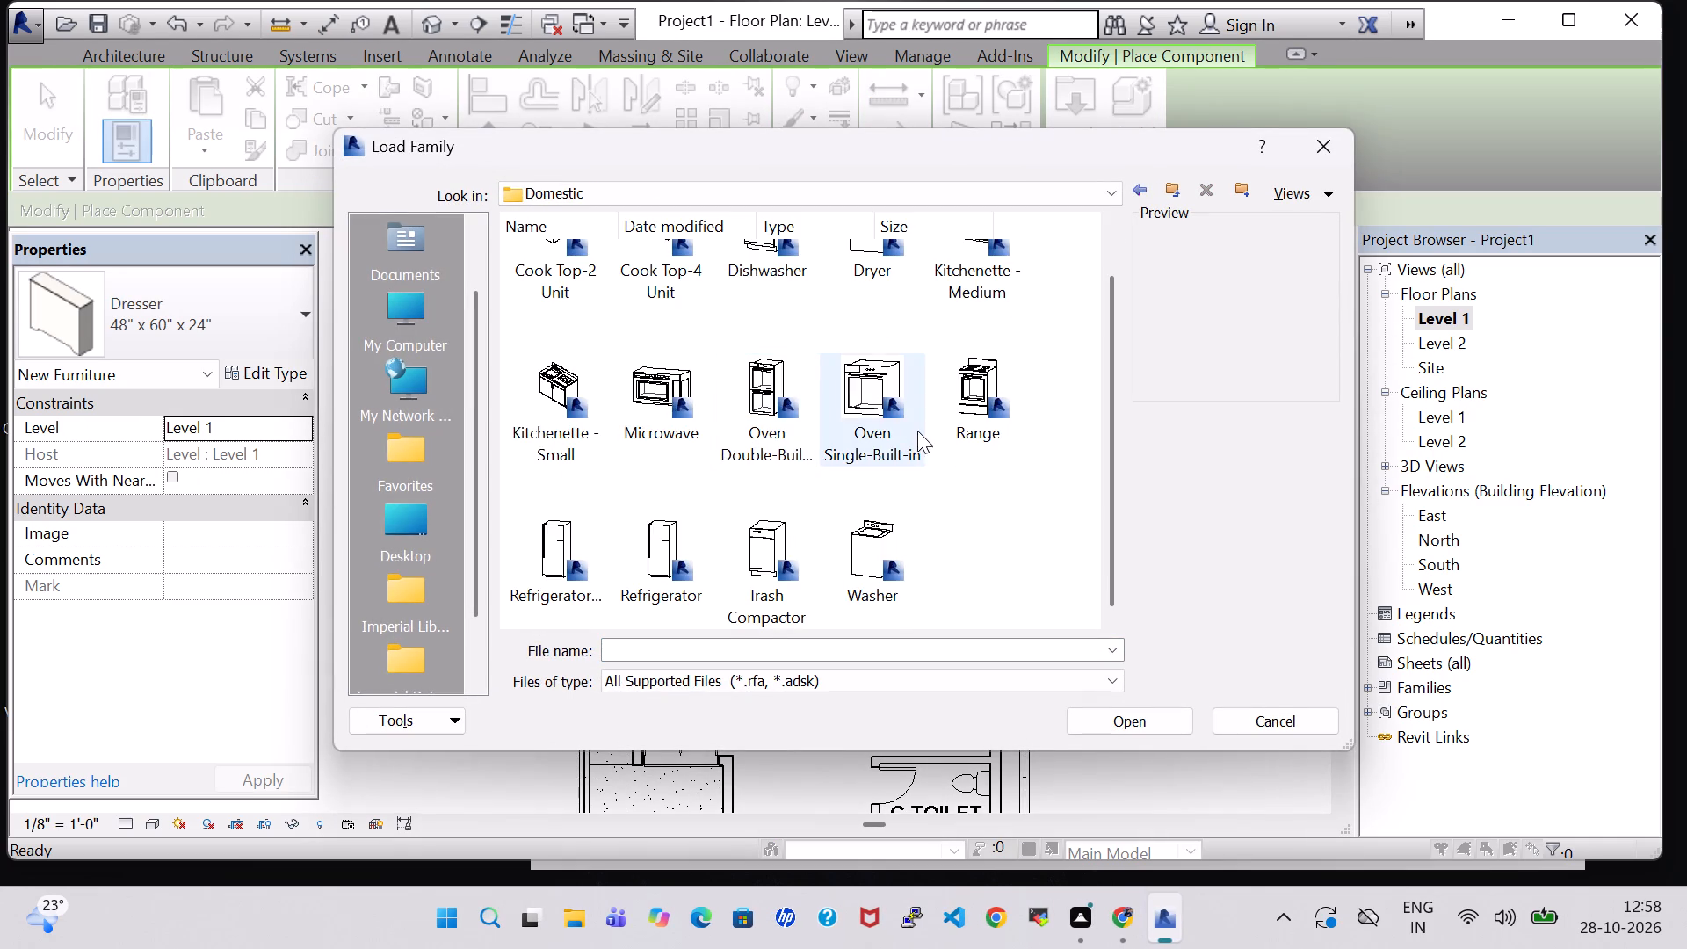
{"action": "scroll", "coordinate": [748, 447], "scroll_direction": "up", "scroll_amount": 1}
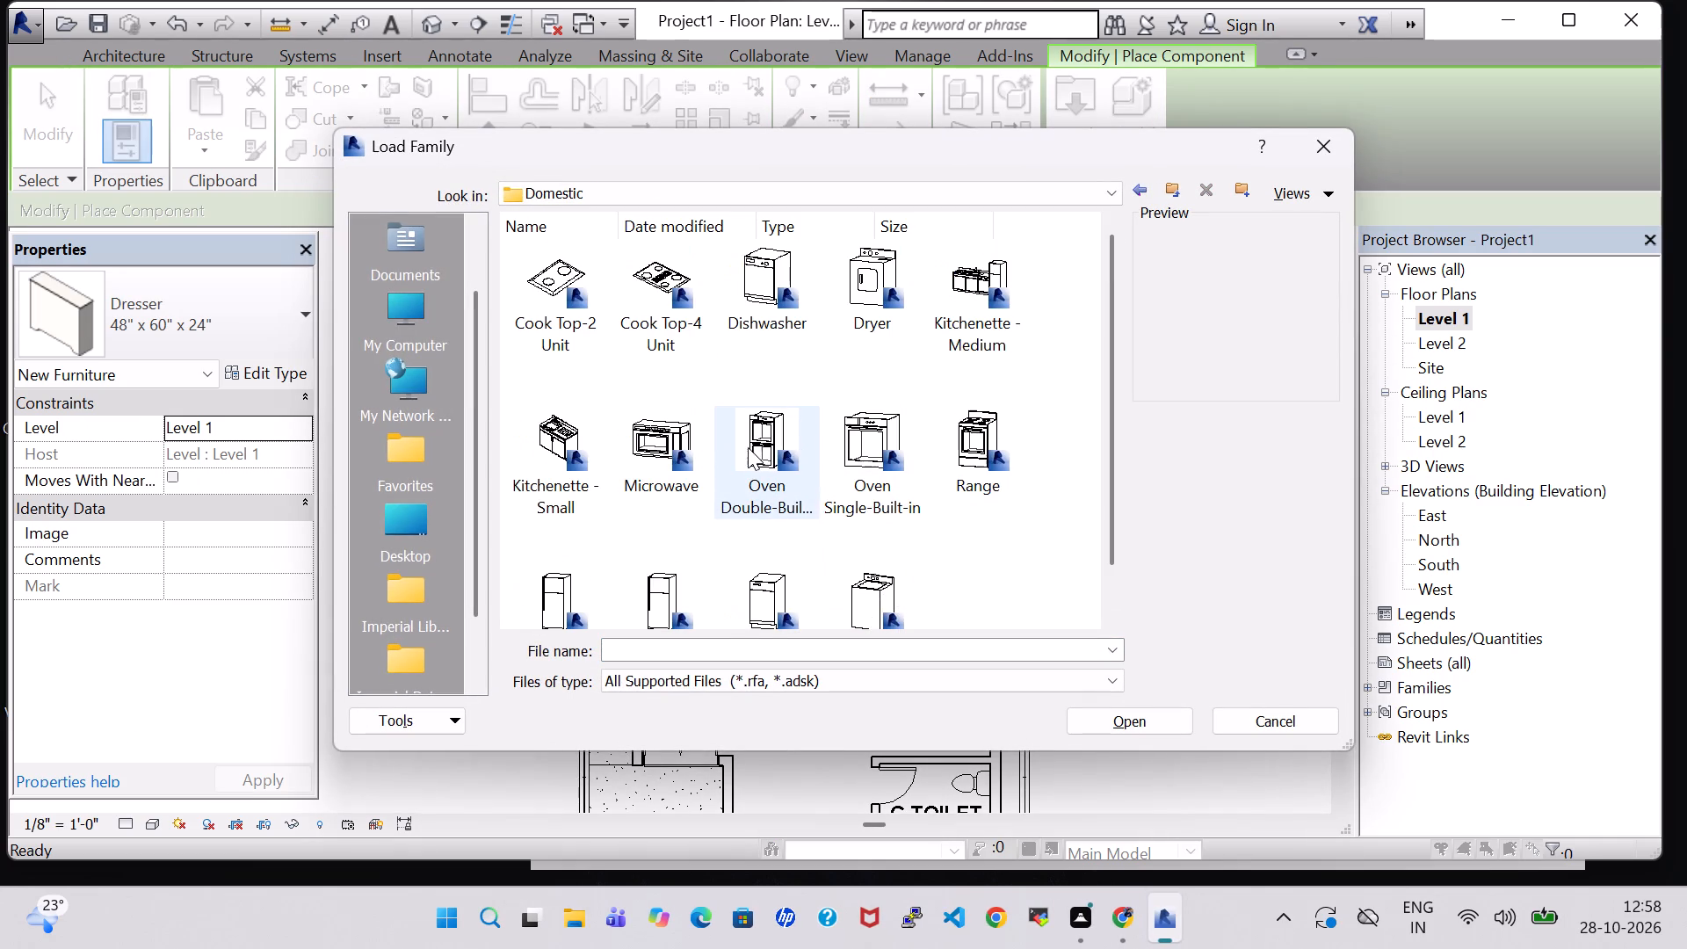
{"action": "left_click", "coordinate": [765, 272]}
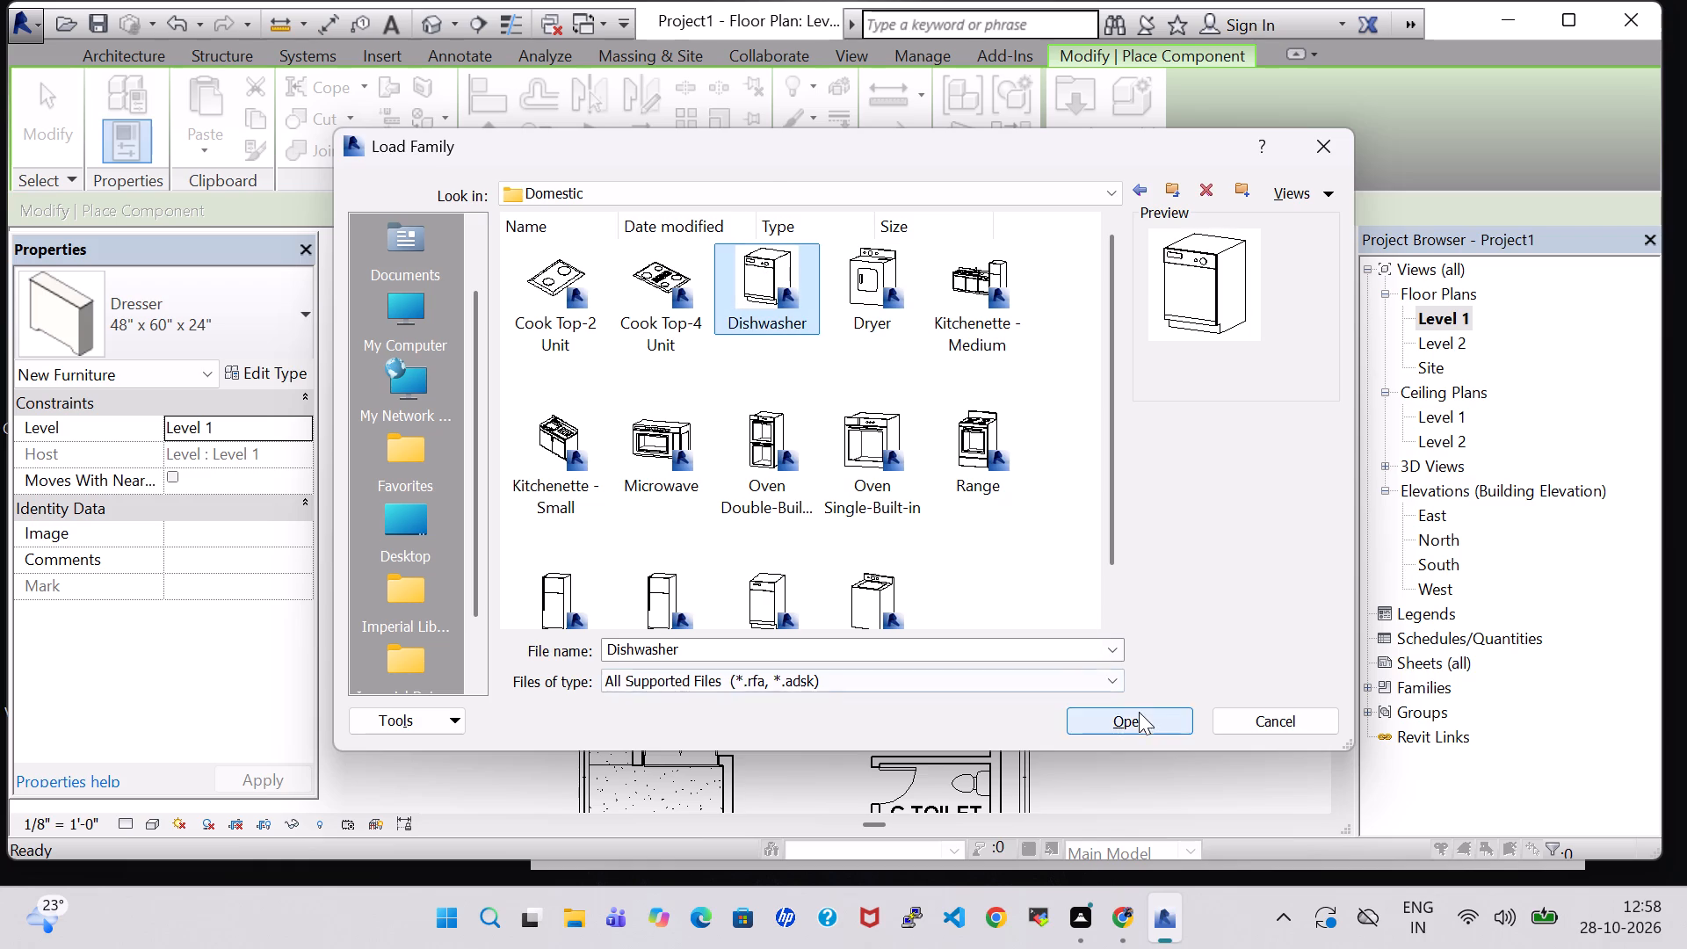
{"action": "left_click", "coordinate": [1139, 712]}
Place one 24" x 24" x 34" Dishwasher in UTILITY against the outer wall with the round window, and end placement.
{"action": "scroll", "coordinate": [847, 305], "scroll_direction": "up", "scroll_amount": 9}
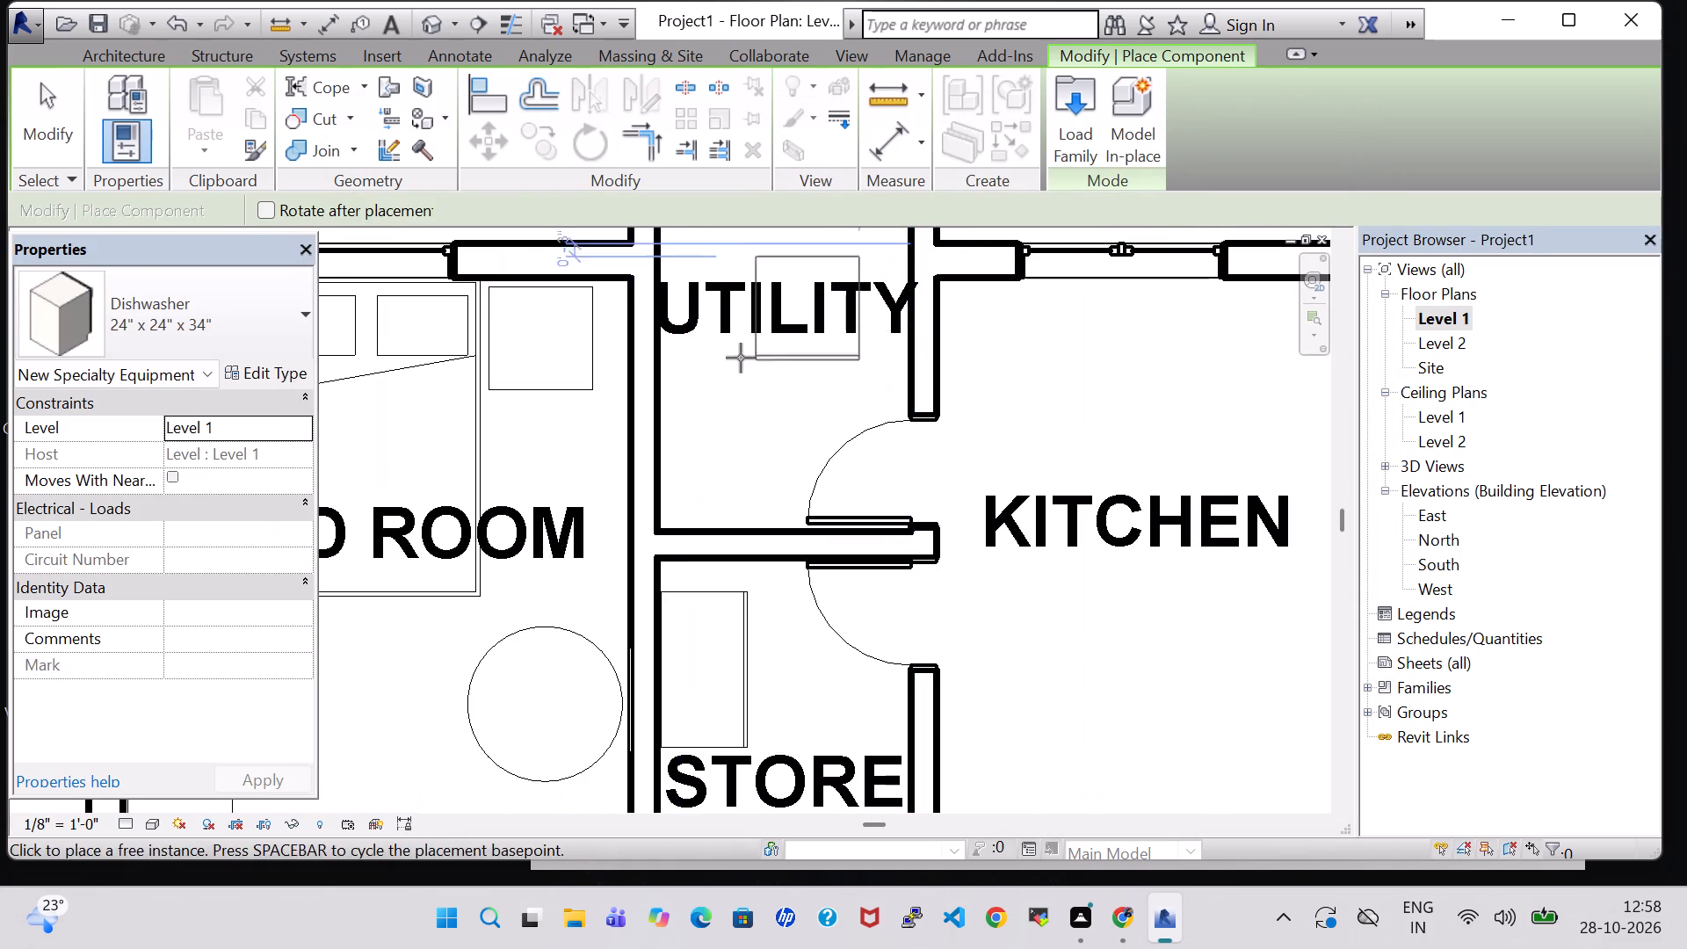
{"action": "middle_click_drag", "start_coordinate": [739, 366], "coordinate": [709, 487]}
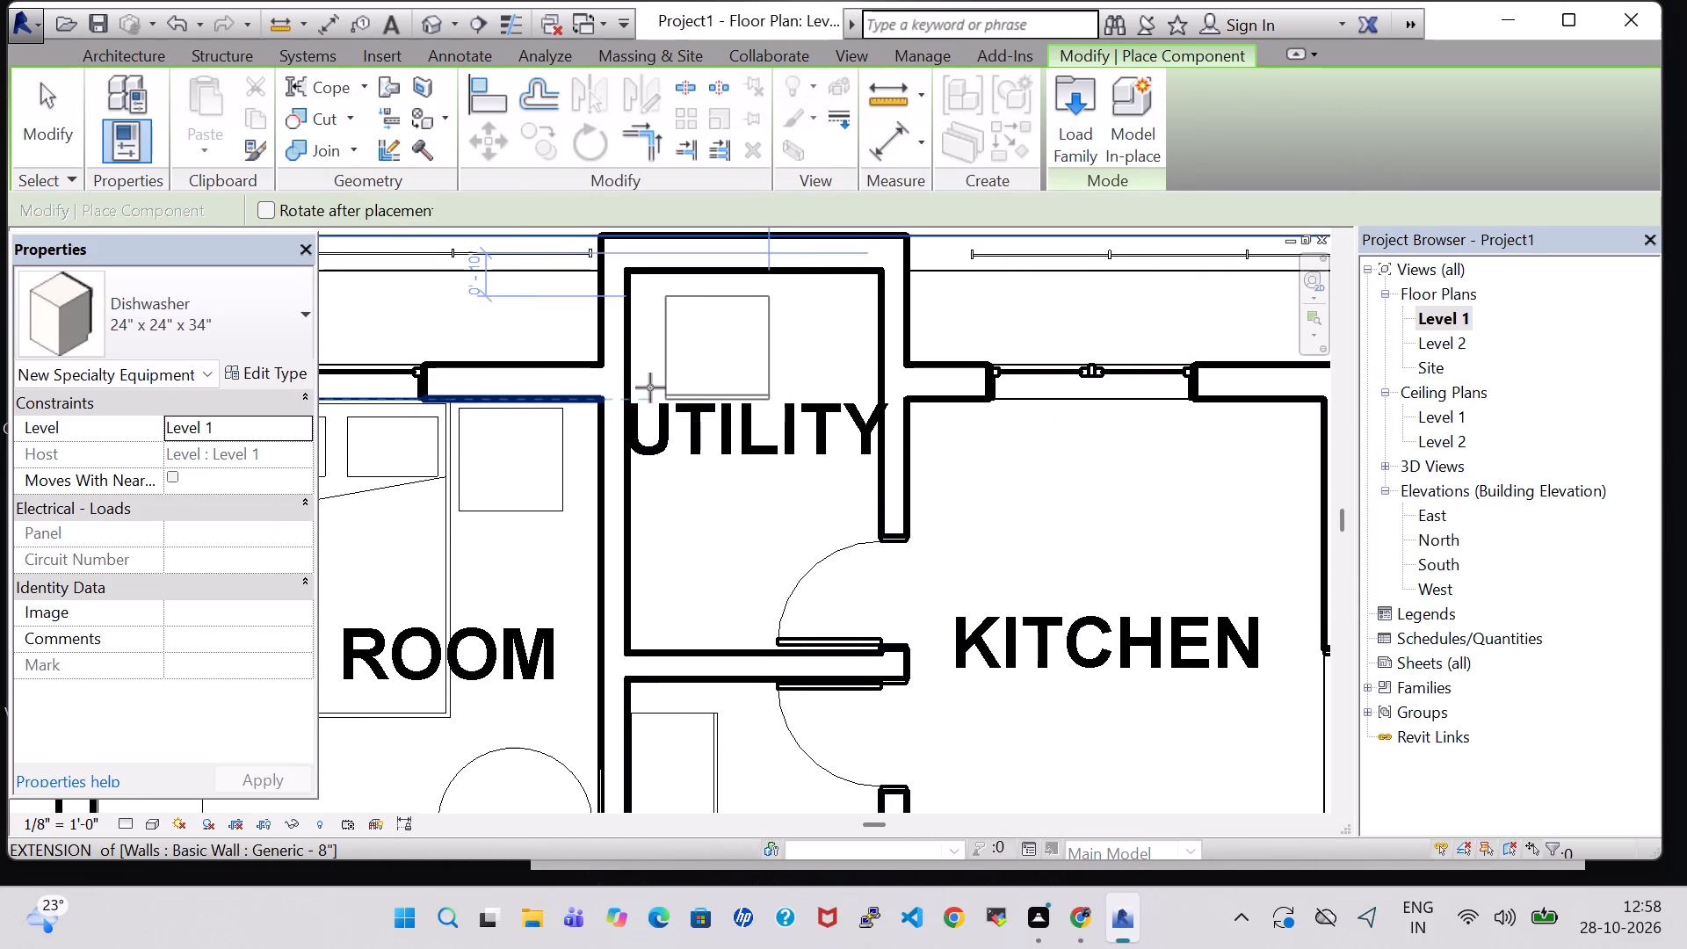
{"action": "left_click", "coordinate": [674, 374]}
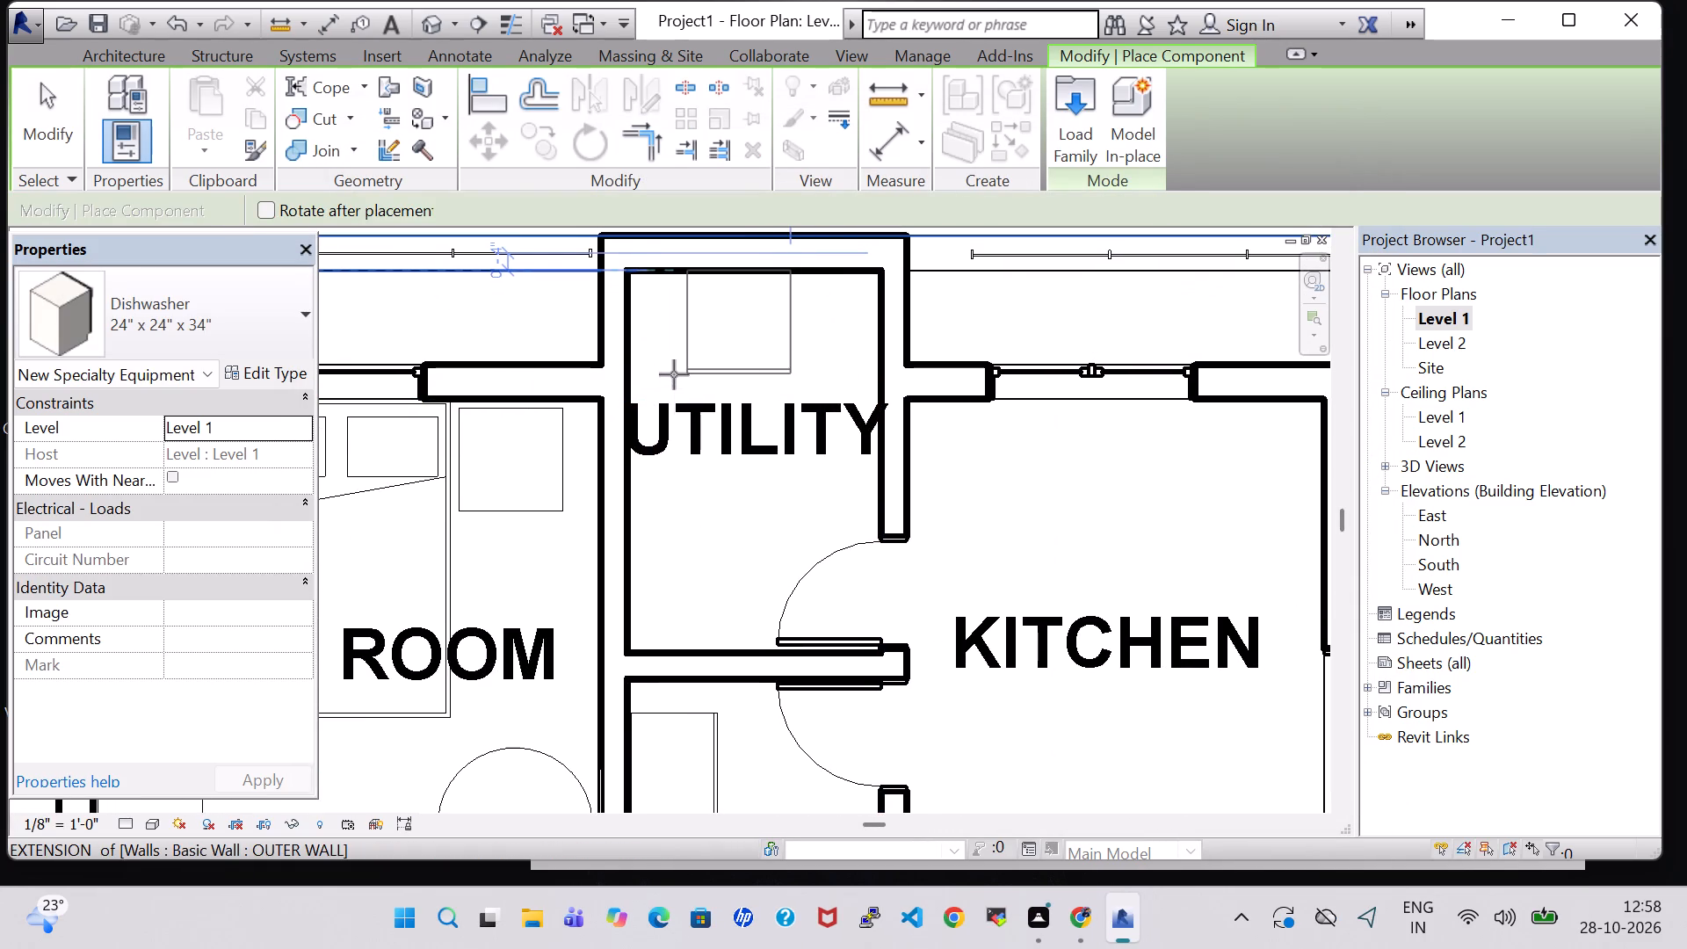
{"action": "key", "text": "Escape"}
{"action": "key", "text": "Escape"}
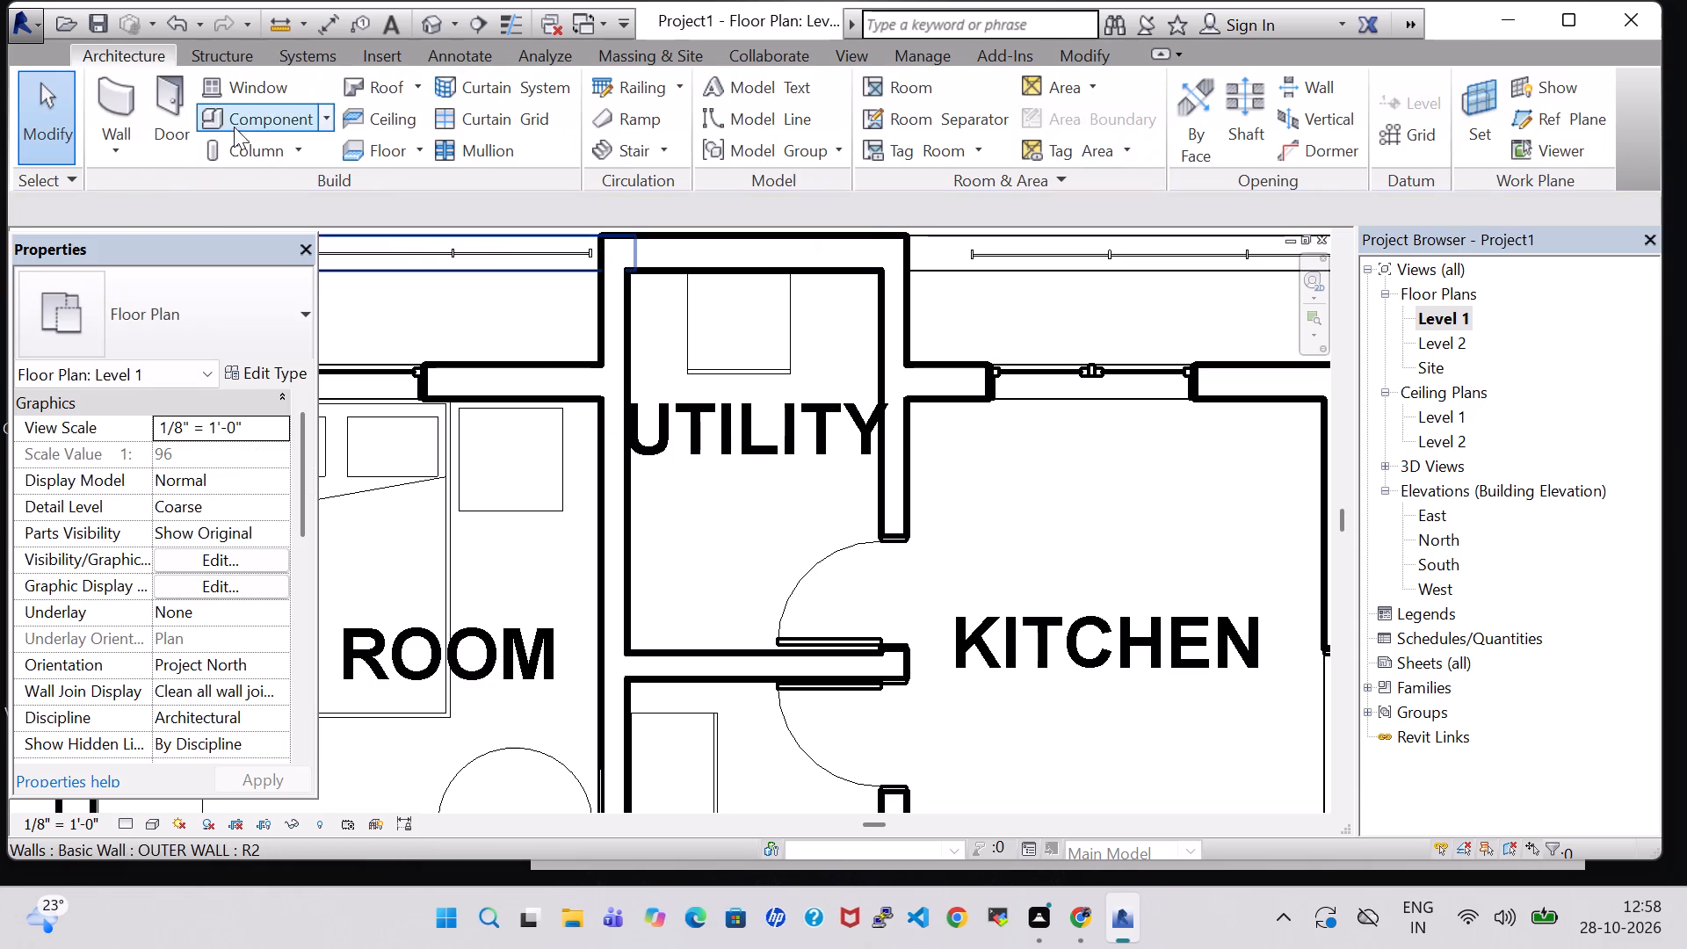
Load the Washer family from the Domestic folder of the Specialty Equipment library.
{"action": "left_click", "coordinate": [221, 123]}
{"action": "left_click", "coordinate": [1057, 124]}
{"action": "scroll", "coordinate": [661, 272], "scroll_direction": "down", "scroll_amount": 1}
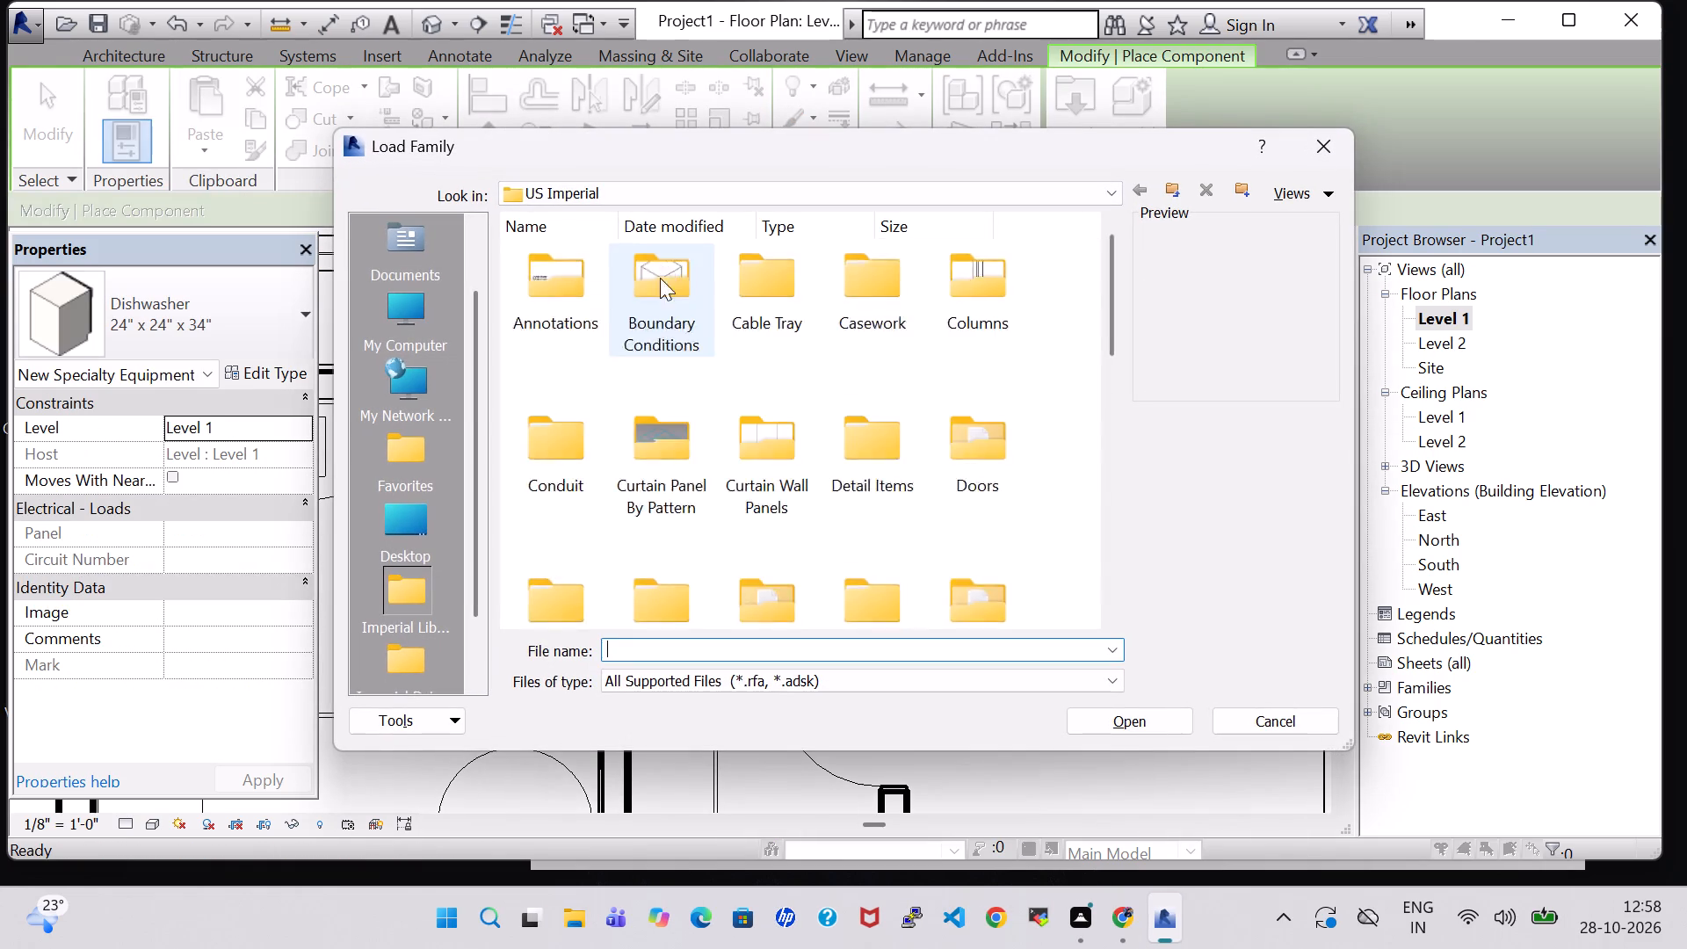
{"action": "scroll", "coordinate": [660, 278], "scroll_direction": "down", "scroll_amount": 5}
{"action": "scroll", "coordinate": [651, 321], "scroll_direction": "up", "scroll_amount": 2}
{"action": "scroll", "coordinate": [671, 537], "scroll_direction": "down", "scroll_amount": 1}
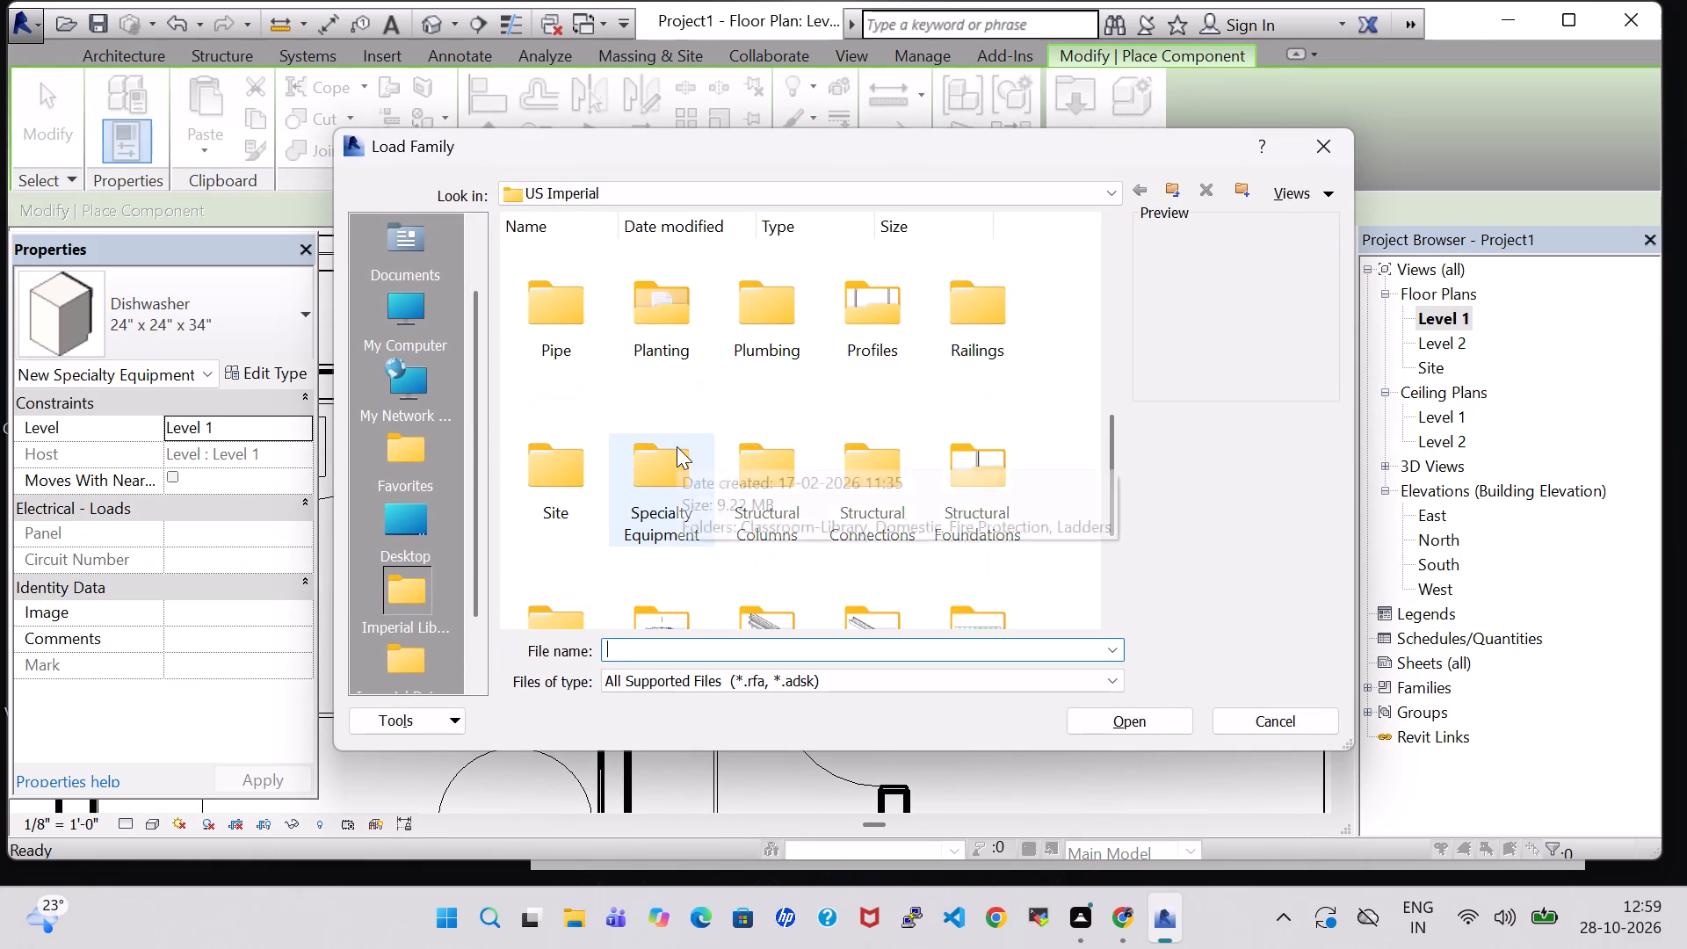
{"action": "double_click", "coordinate": [677, 446]}
{"action": "double_click", "coordinate": [676, 322]}
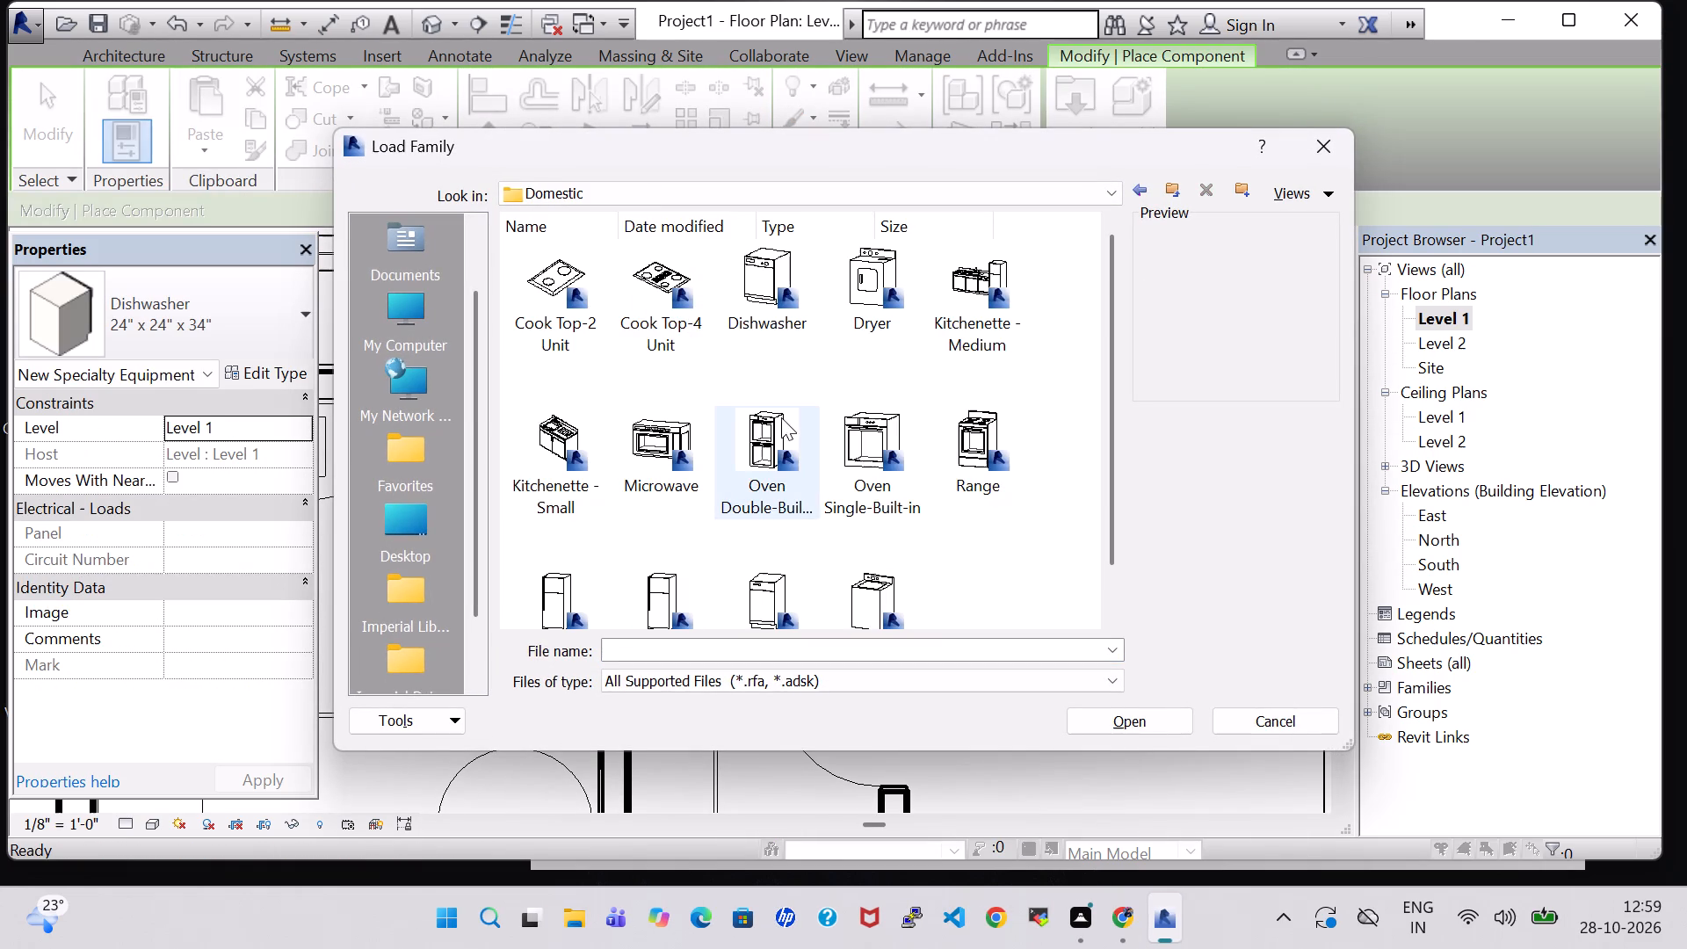
{"action": "scroll", "coordinate": [1012, 422], "scroll_direction": "down", "scroll_amount": 1}
{"action": "left_click", "coordinate": [885, 539]}
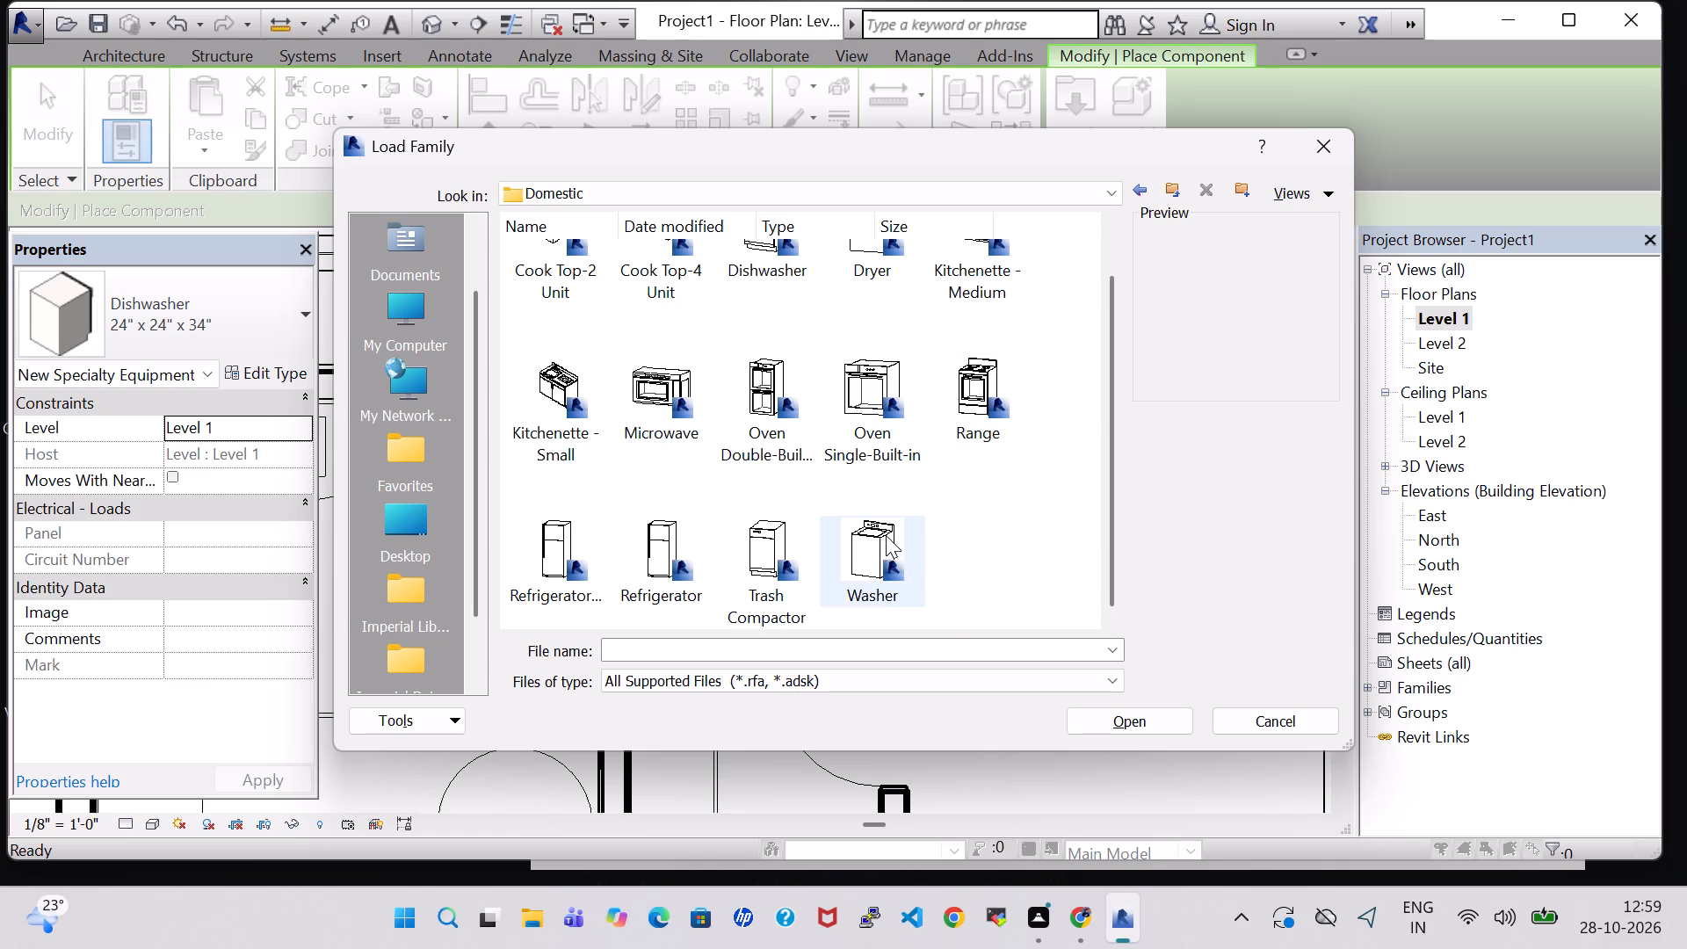
{"action": "left_click", "coordinate": [1172, 715]}
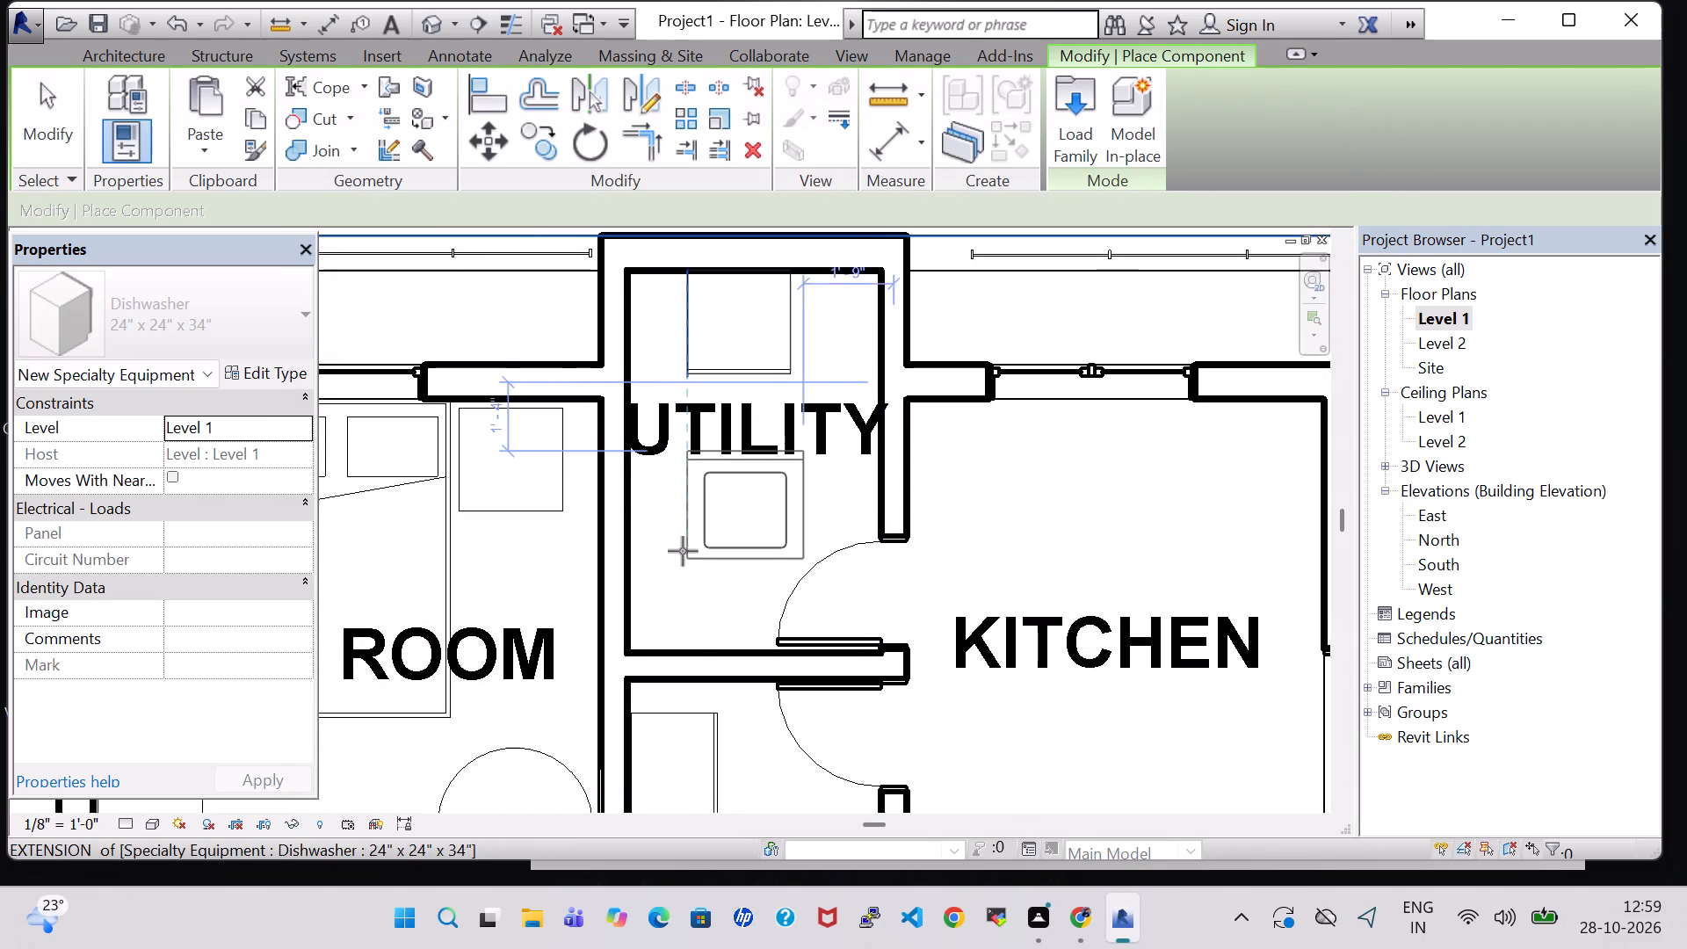
Place one 27" x 25" x 35" Washer in UTILITY, rotated once so its back meets the BED ROOM wall, and end placement.
{"action": "key", "text": "space"}
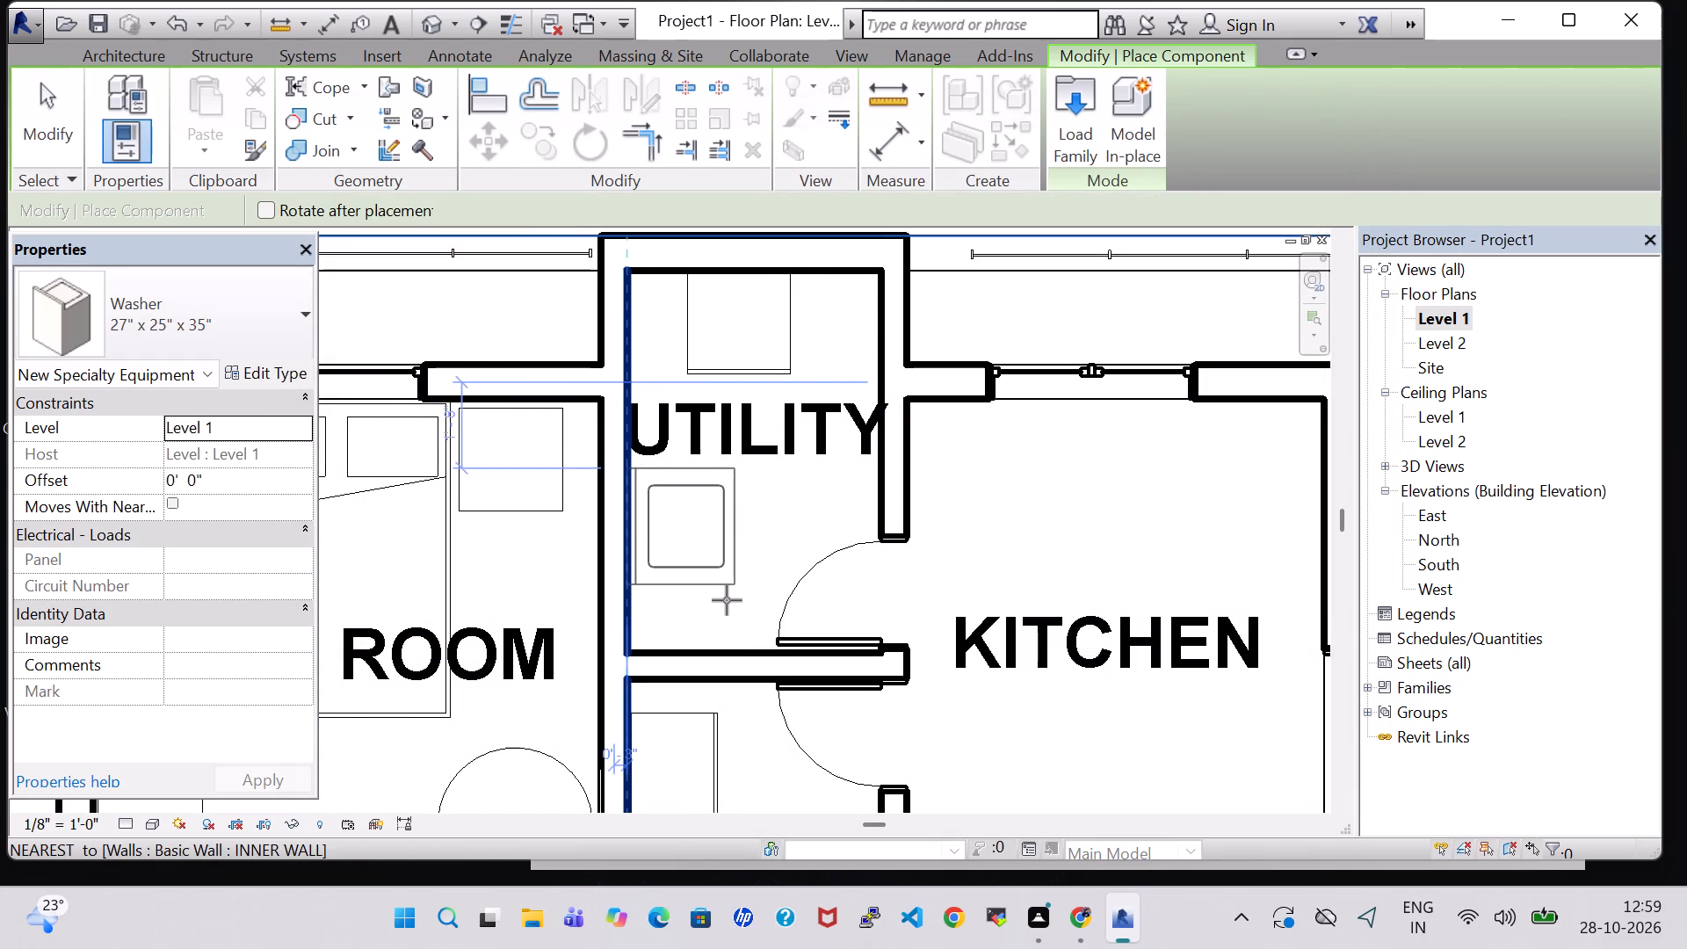
{"action": "left_click", "coordinate": [727, 600]}
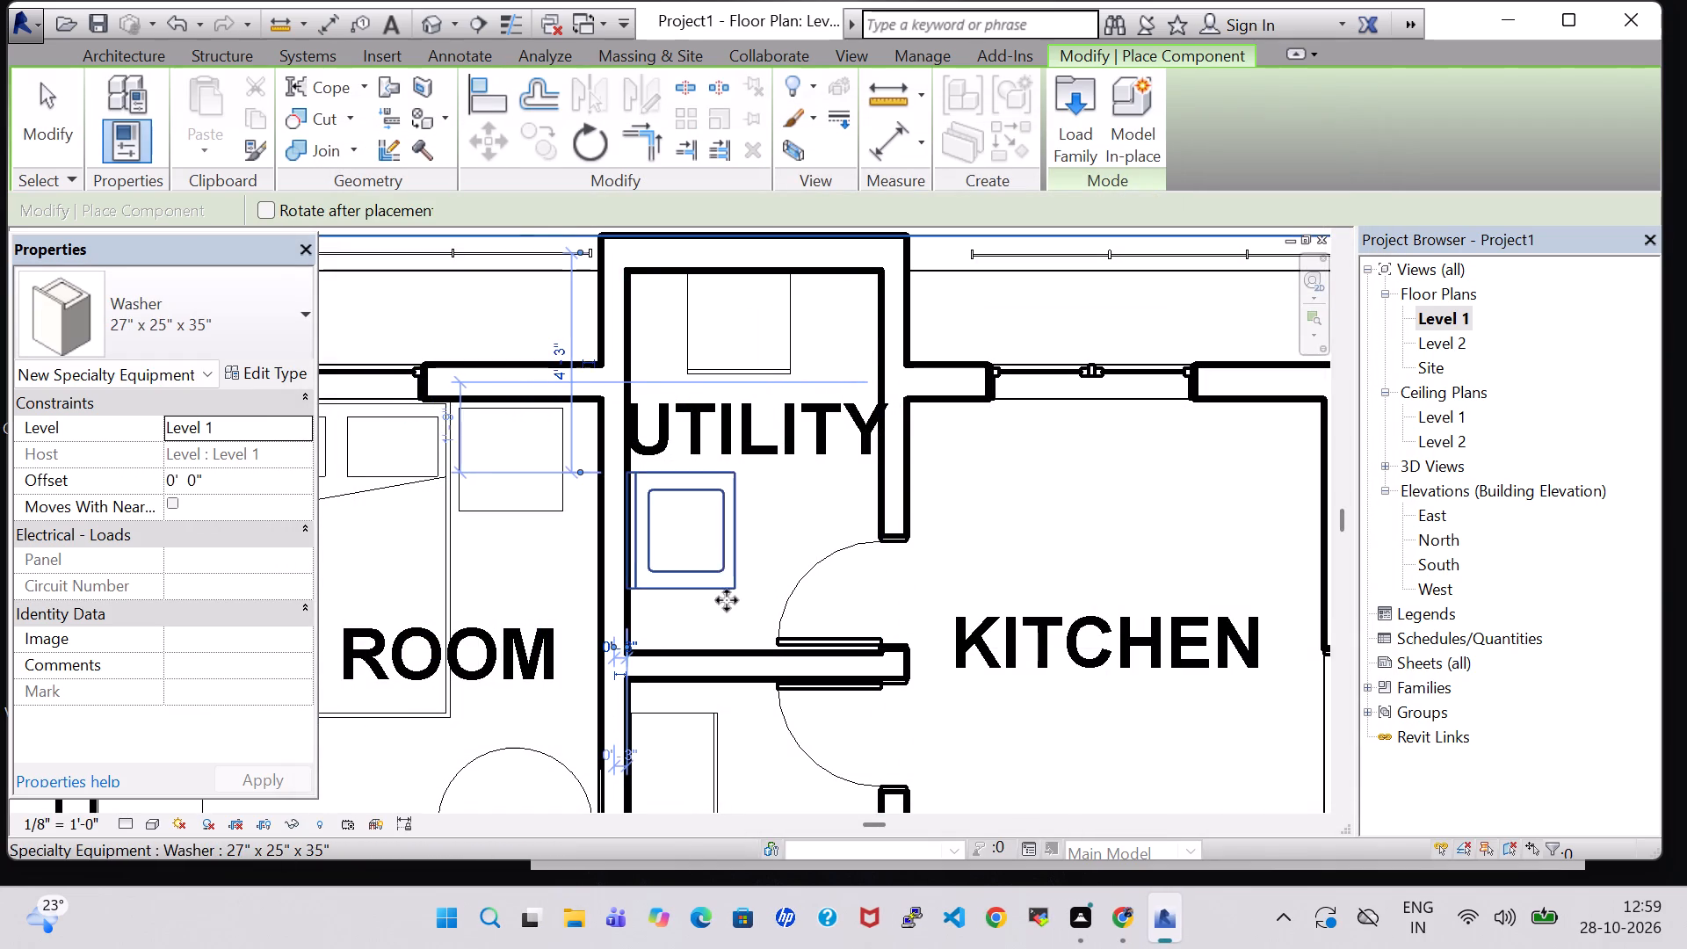
{"action": "key", "text": "Escape"}
{"action": "key", "text": "Escape"}
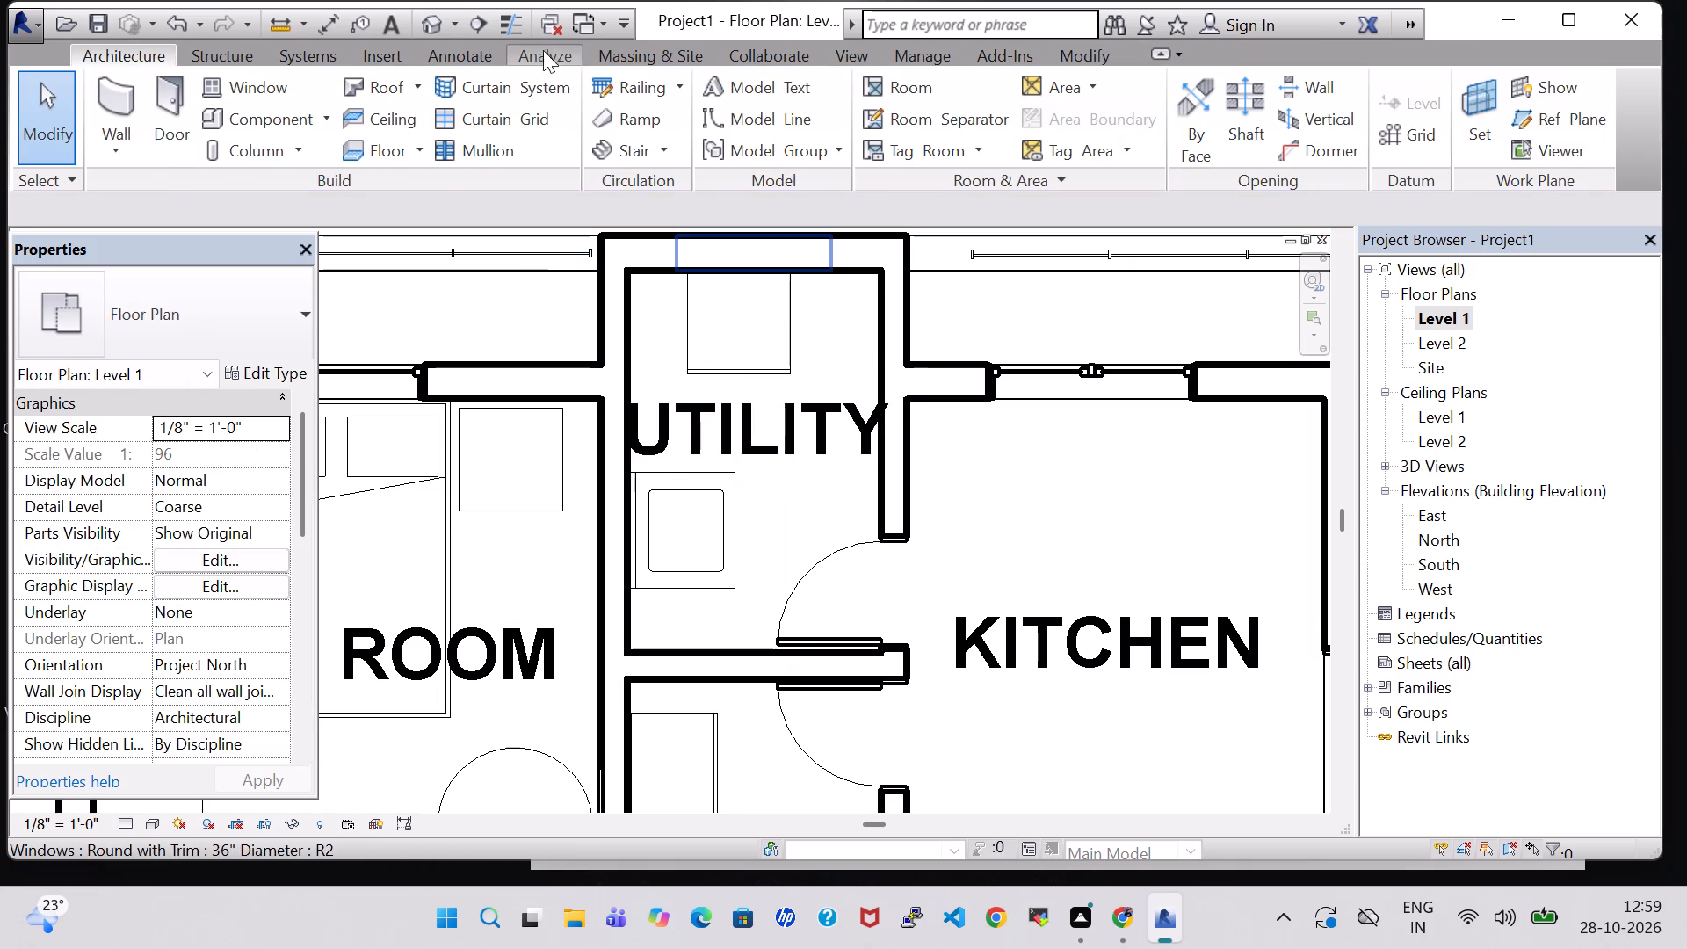
Check the washer and dishwasher placement in UTILITY in the 3D view, and return to the Level 1 floor plan.
{"action": "left_click", "coordinate": [419, 16]}
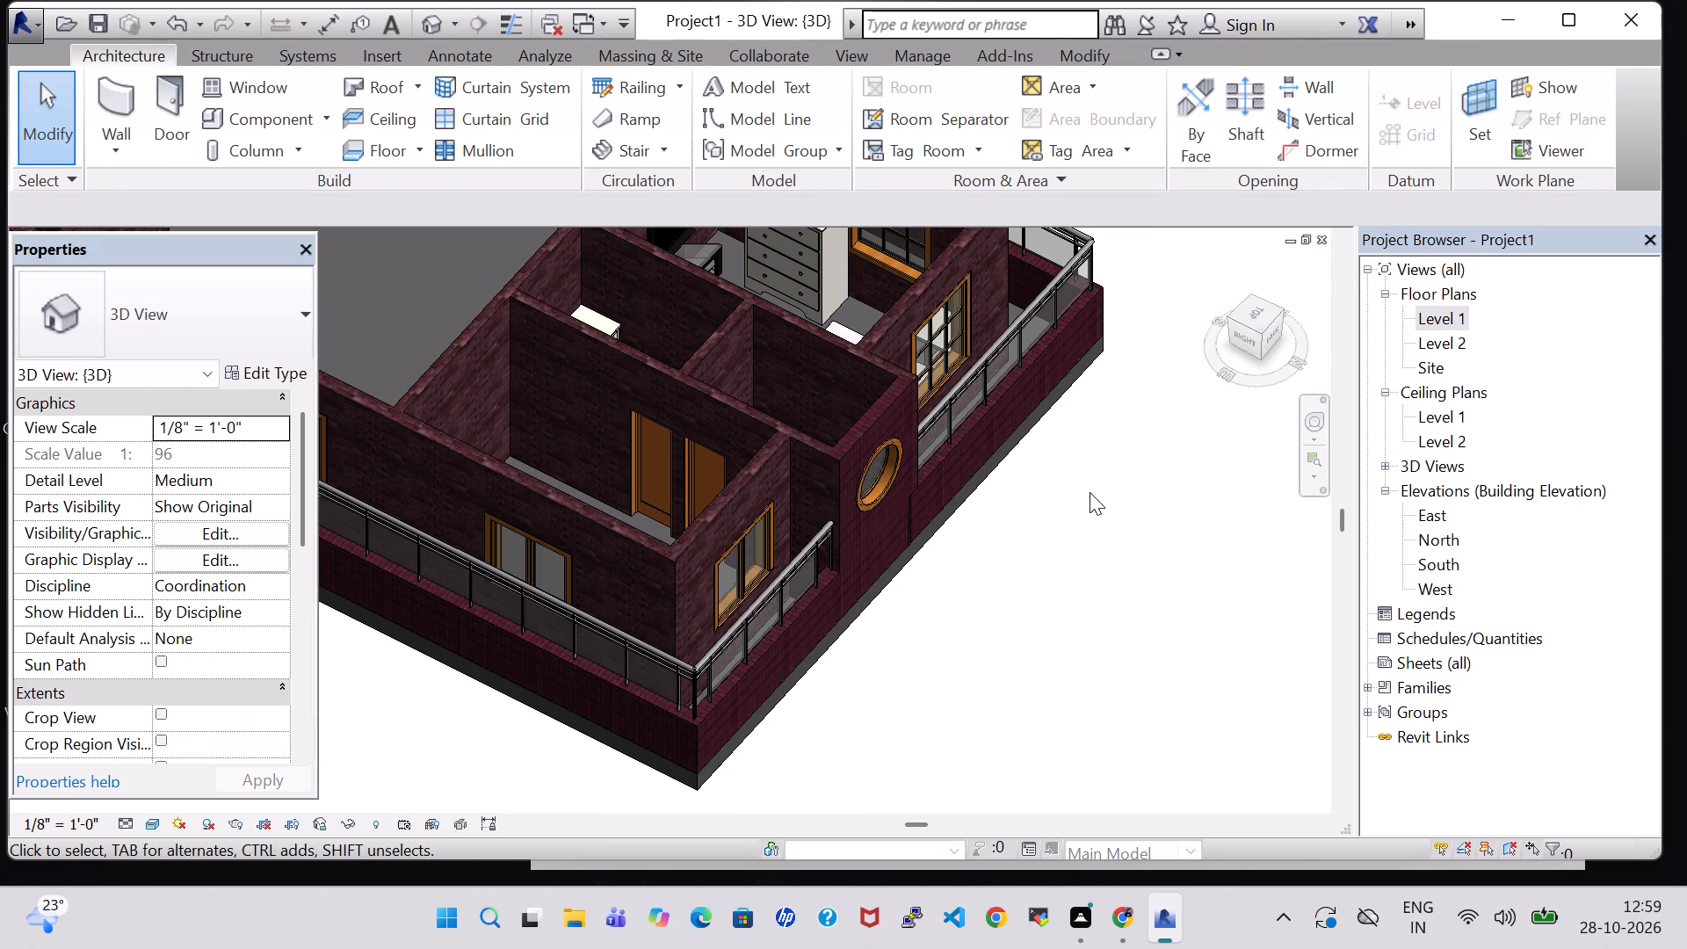
{"action": "middle_click_drag", "start_coordinate": [1090, 492], "coordinate": [929, 573], "text": "shift"}
{"action": "middle_click_drag", "start_coordinate": [813, 419], "coordinate": [1003, 488], "text": "shift"}
{"action": "middle_click_drag", "start_coordinate": [1020, 433], "coordinate": [1031, 519], "text": "shift"}
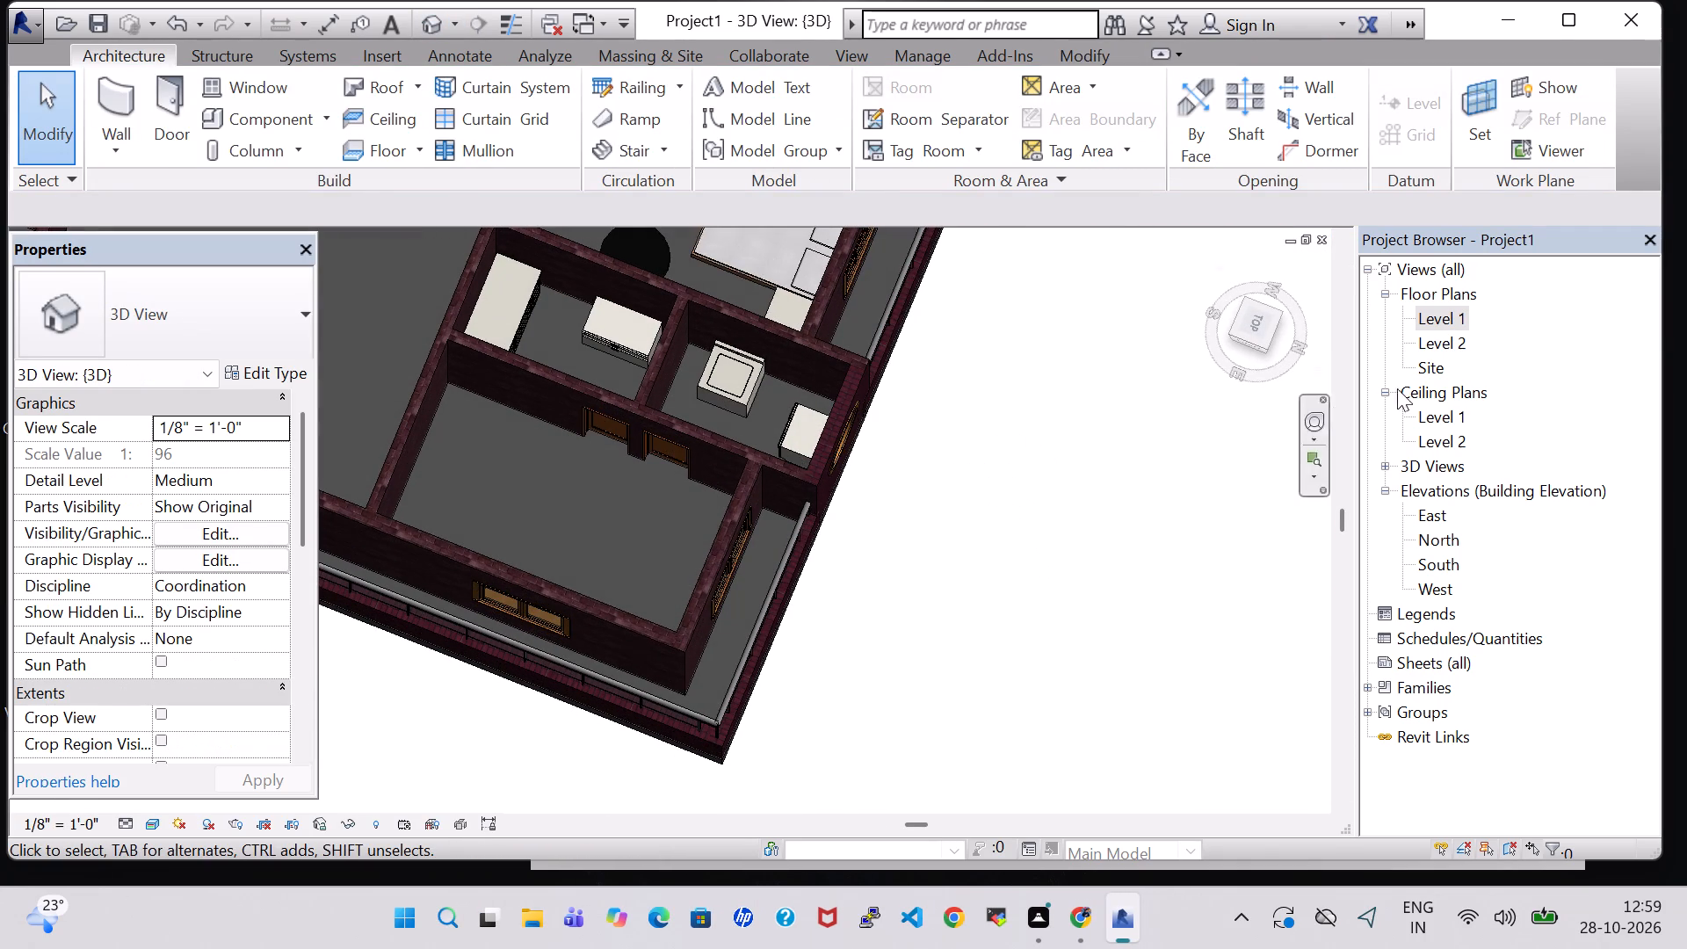
{"action": "double_click", "coordinate": [1438, 319]}
Load the Trash Compactor family from the Domestic folder of the Specialty Equipment library.
{"action": "scroll", "coordinate": [751, 460], "scroll_direction": "down", "scroll_amount": 4}
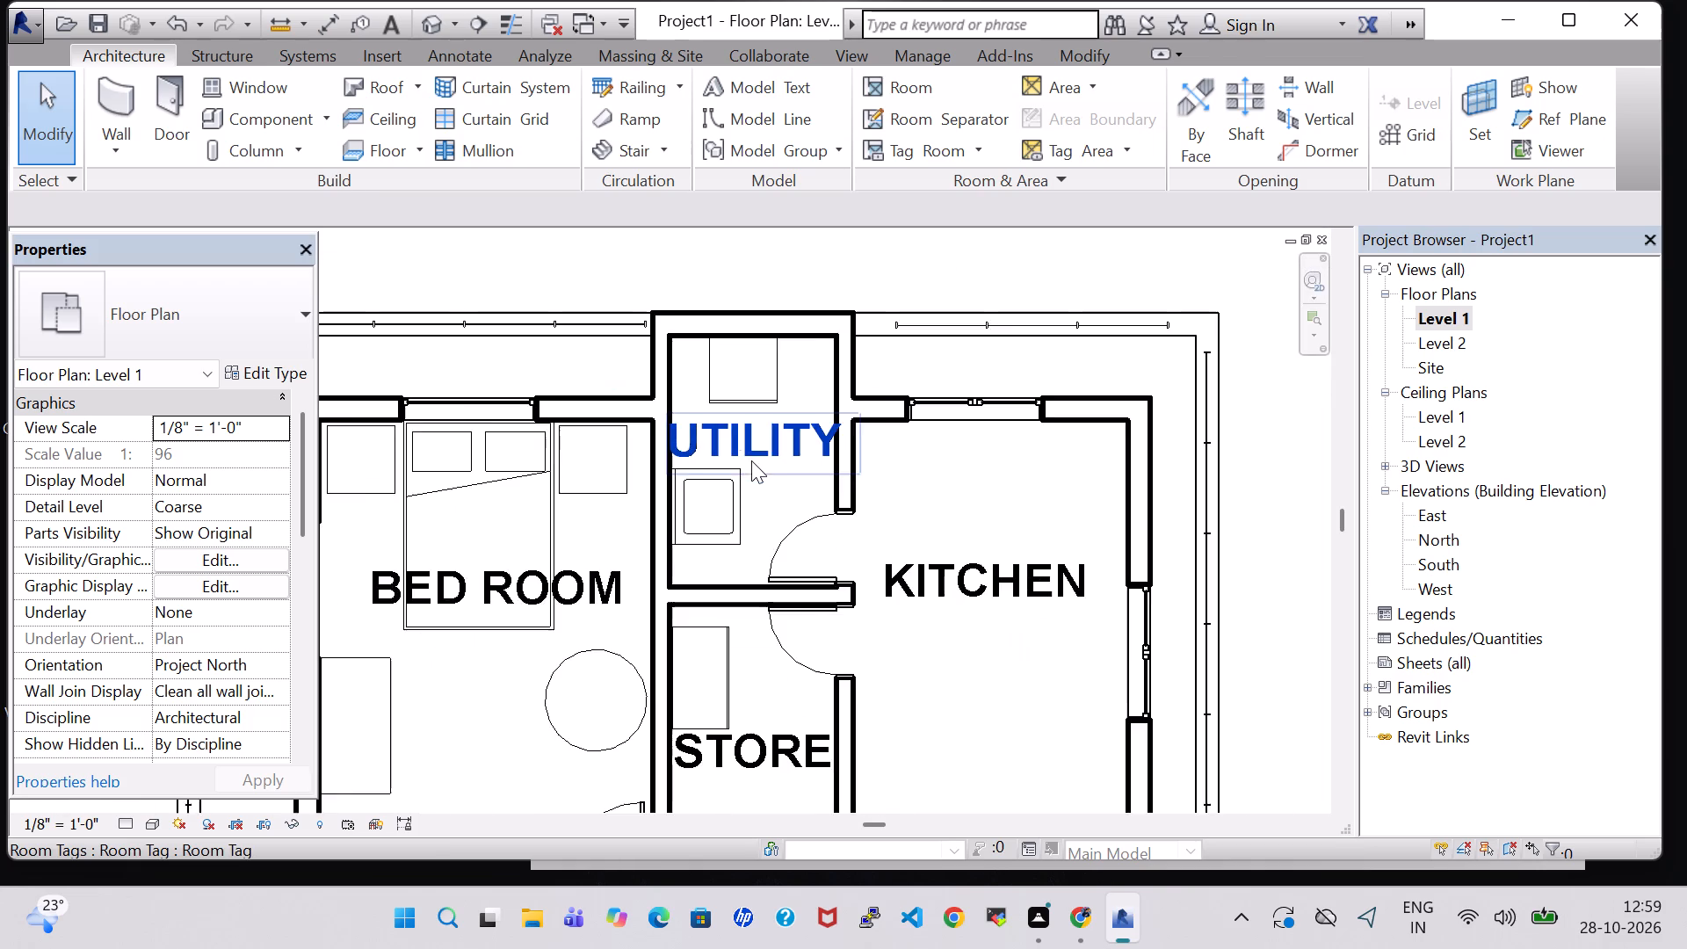
{"action": "left_click", "coordinate": [244, 111]}
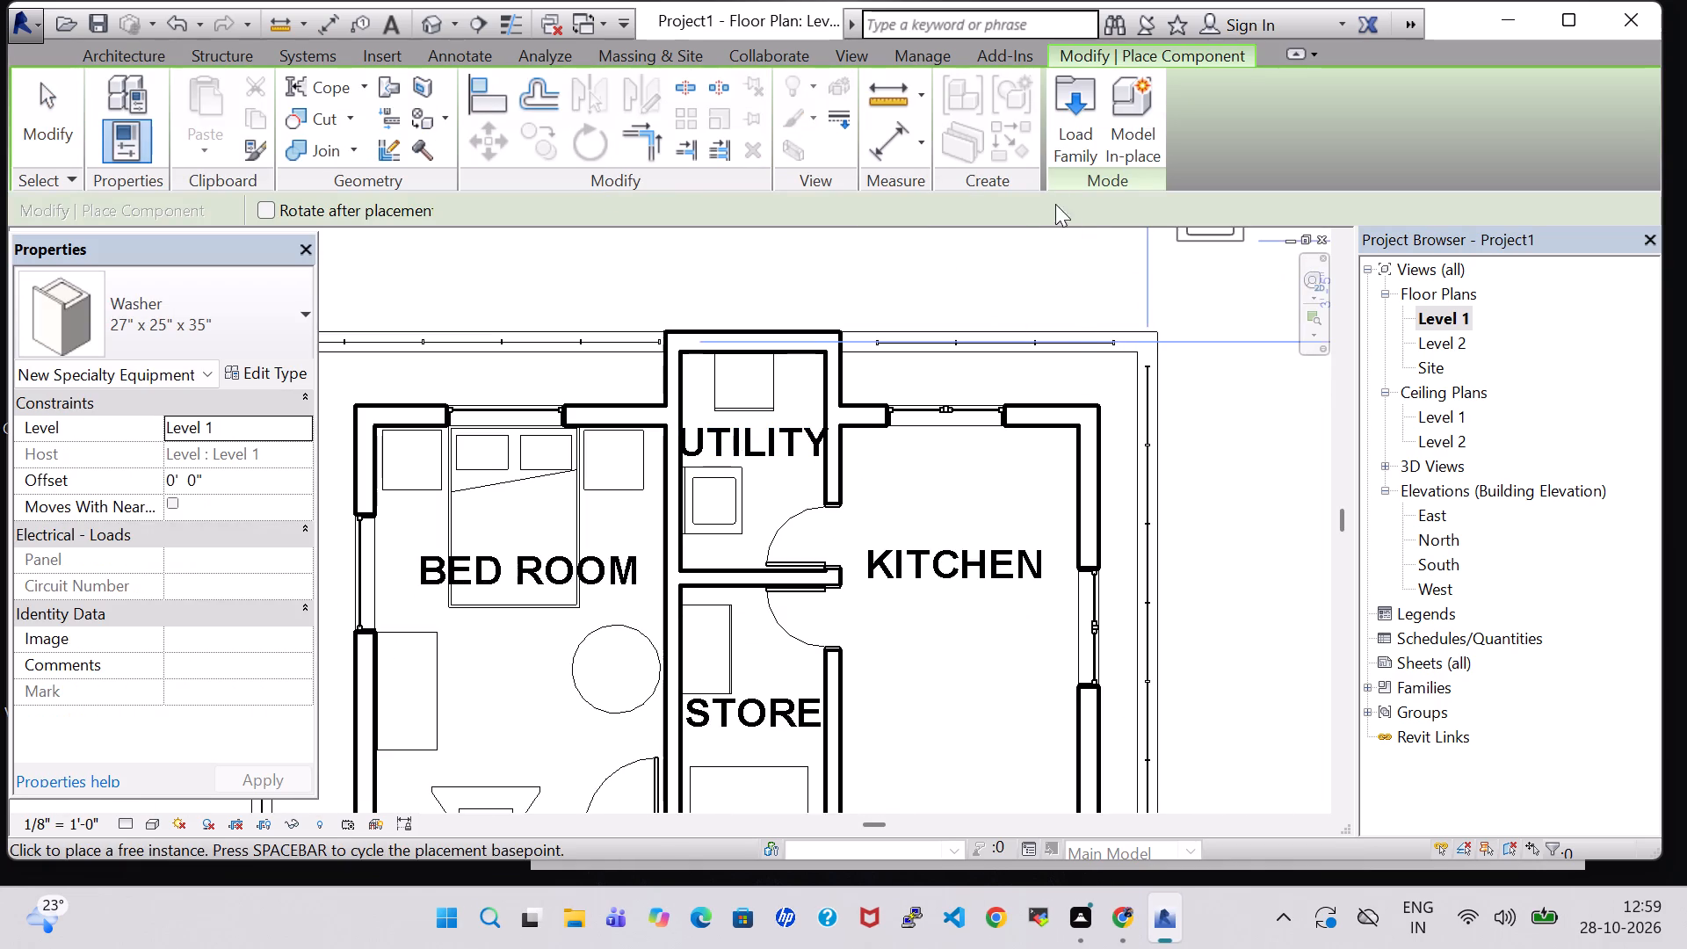
{"action": "left_click", "coordinate": [1061, 135]}
{"action": "scroll", "coordinate": [788, 423], "scroll_direction": "down", "scroll_amount": 2}
{"action": "scroll", "coordinate": [713, 416], "scroll_direction": "down", "scroll_amount": 1}
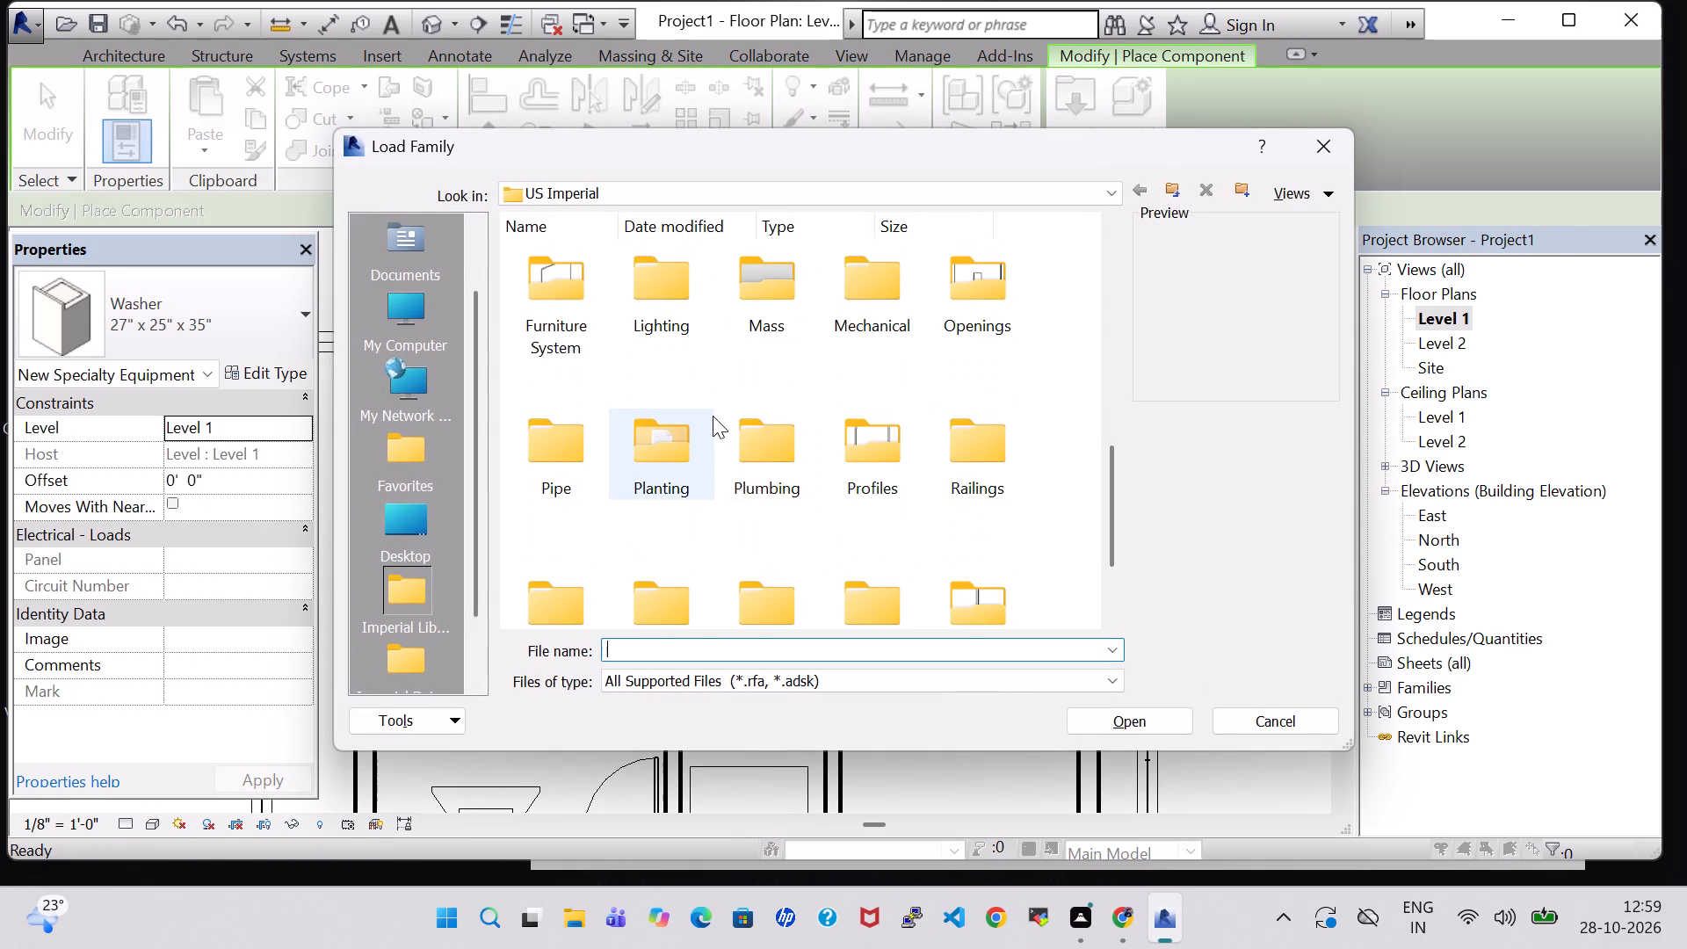
{"action": "double_click", "coordinate": [679, 416]}
{"action": "double_click", "coordinate": [661, 293]}
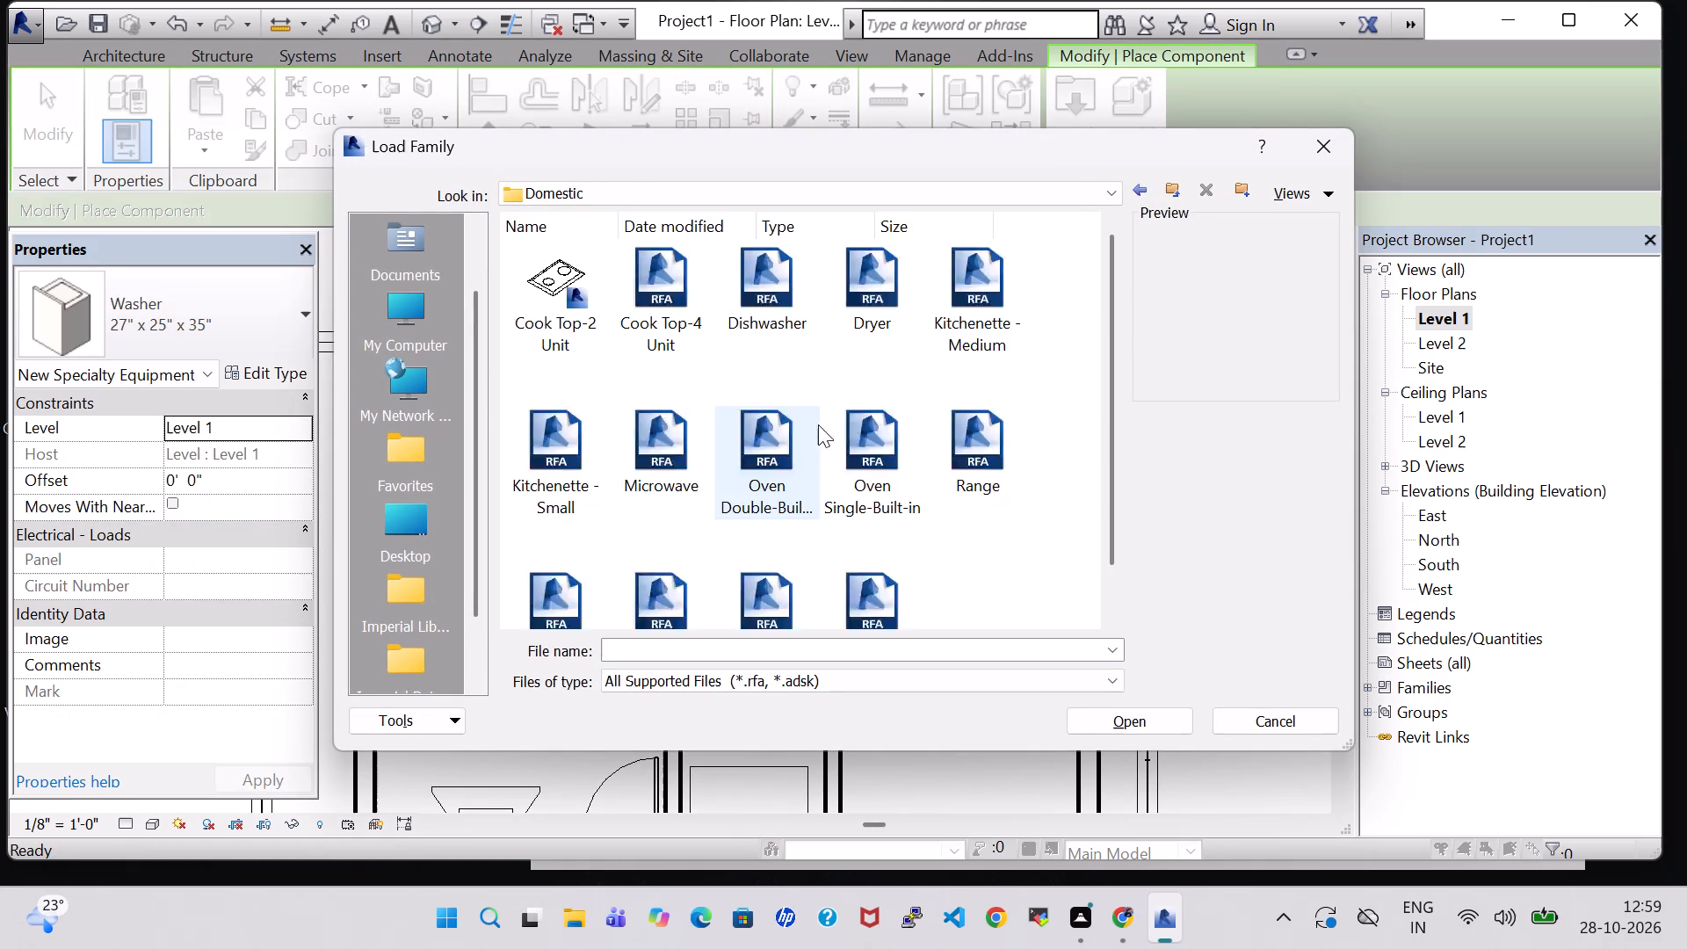
{"action": "scroll", "coordinate": [842, 457], "scroll_direction": "down", "scroll_amount": 2}
{"action": "left_click", "coordinate": [851, 545]}
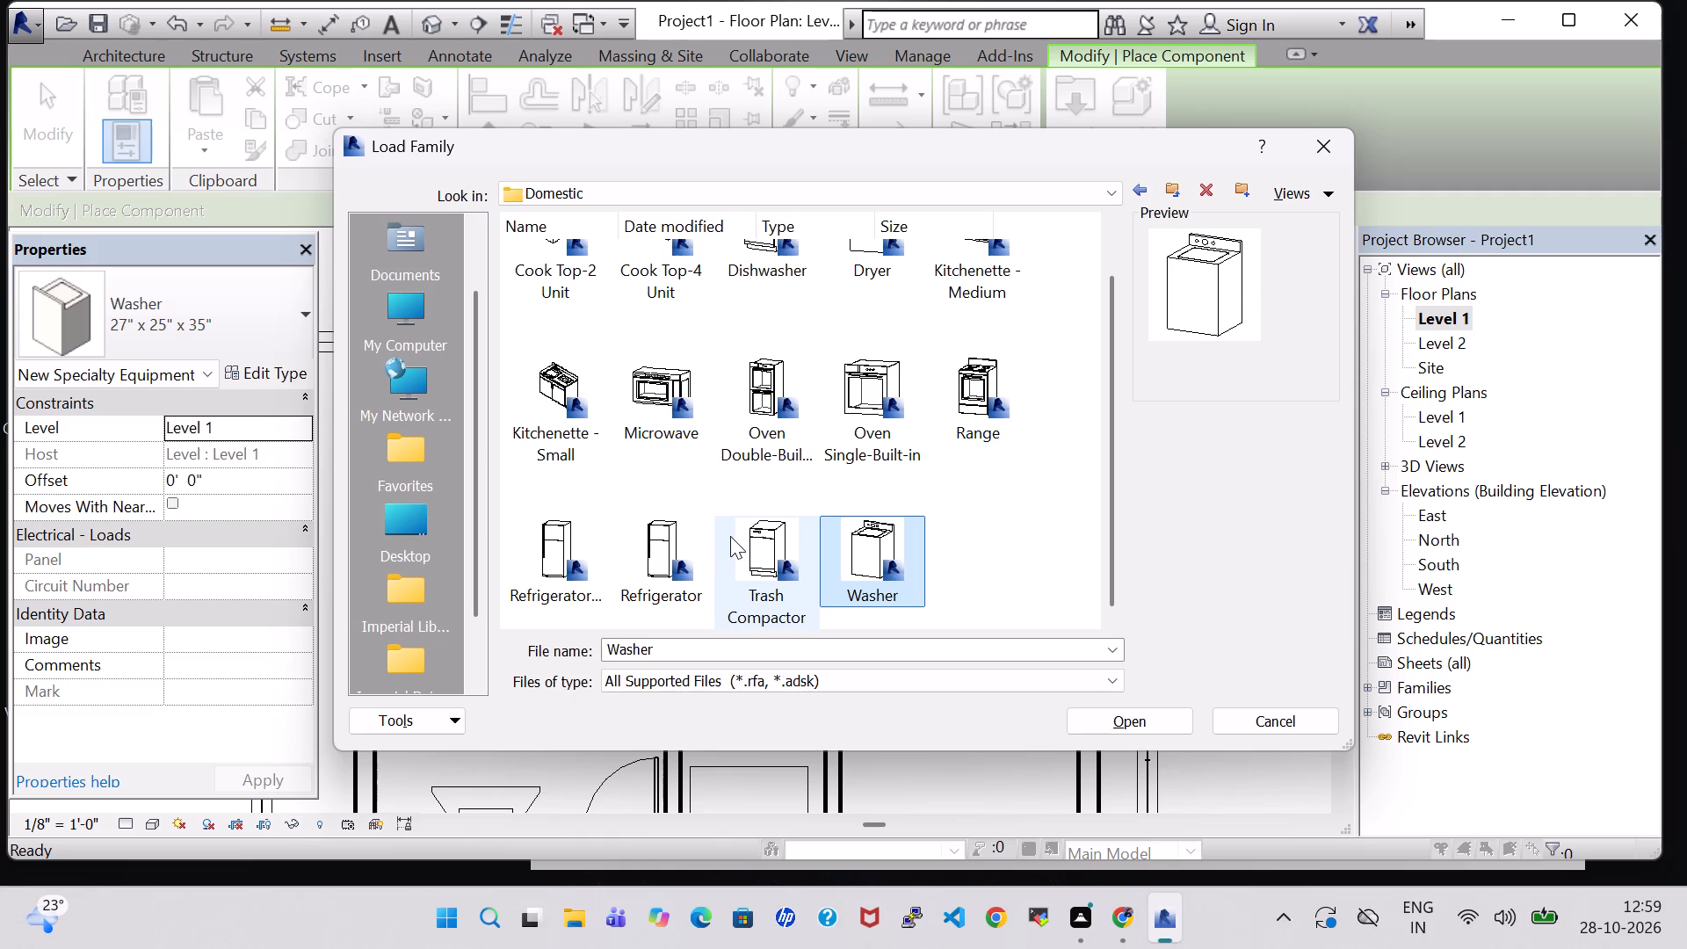
{"action": "left_click", "coordinate": [730, 536]}
{"action": "left_click", "coordinate": [1119, 710]}
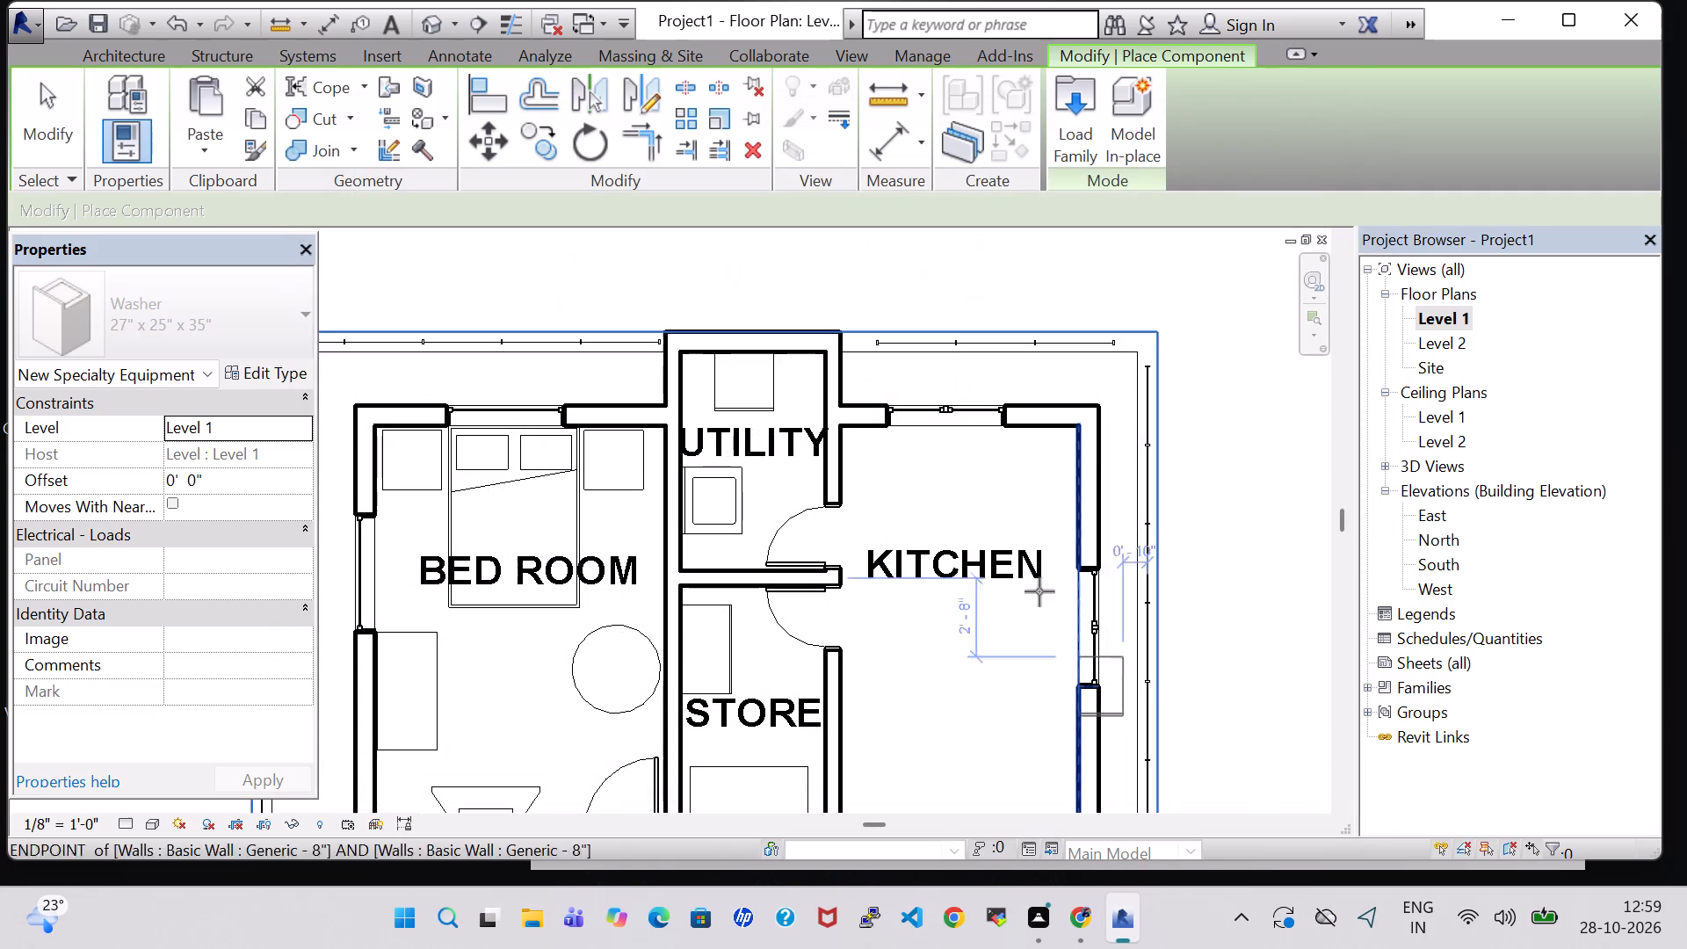
Place one 18" x 24" x 34 1/2" Trash Compactor in KITCHEN against the UTILITY wall near the outer corner, and end placement.
{"action": "scroll", "coordinate": [894, 454], "scroll_direction": "up", "scroll_amount": 4}
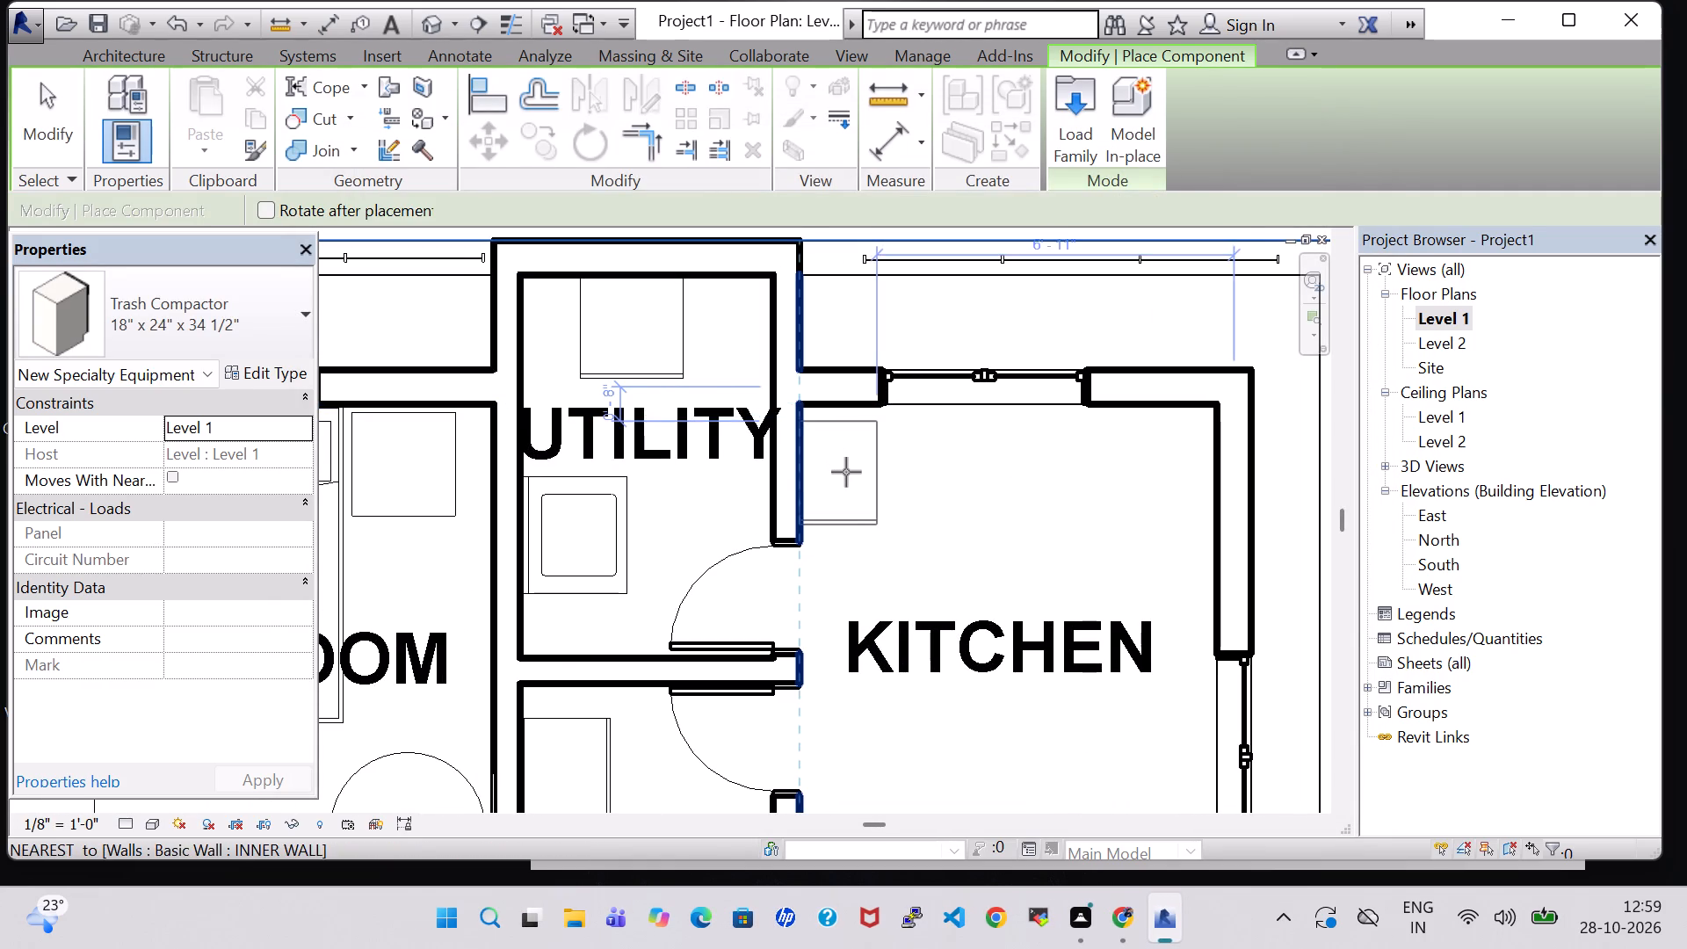
{"action": "left_click", "coordinate": [846, 472]}
{"action": "key", "text": "Escape"}
{"action": "key", "text": "Escape"}
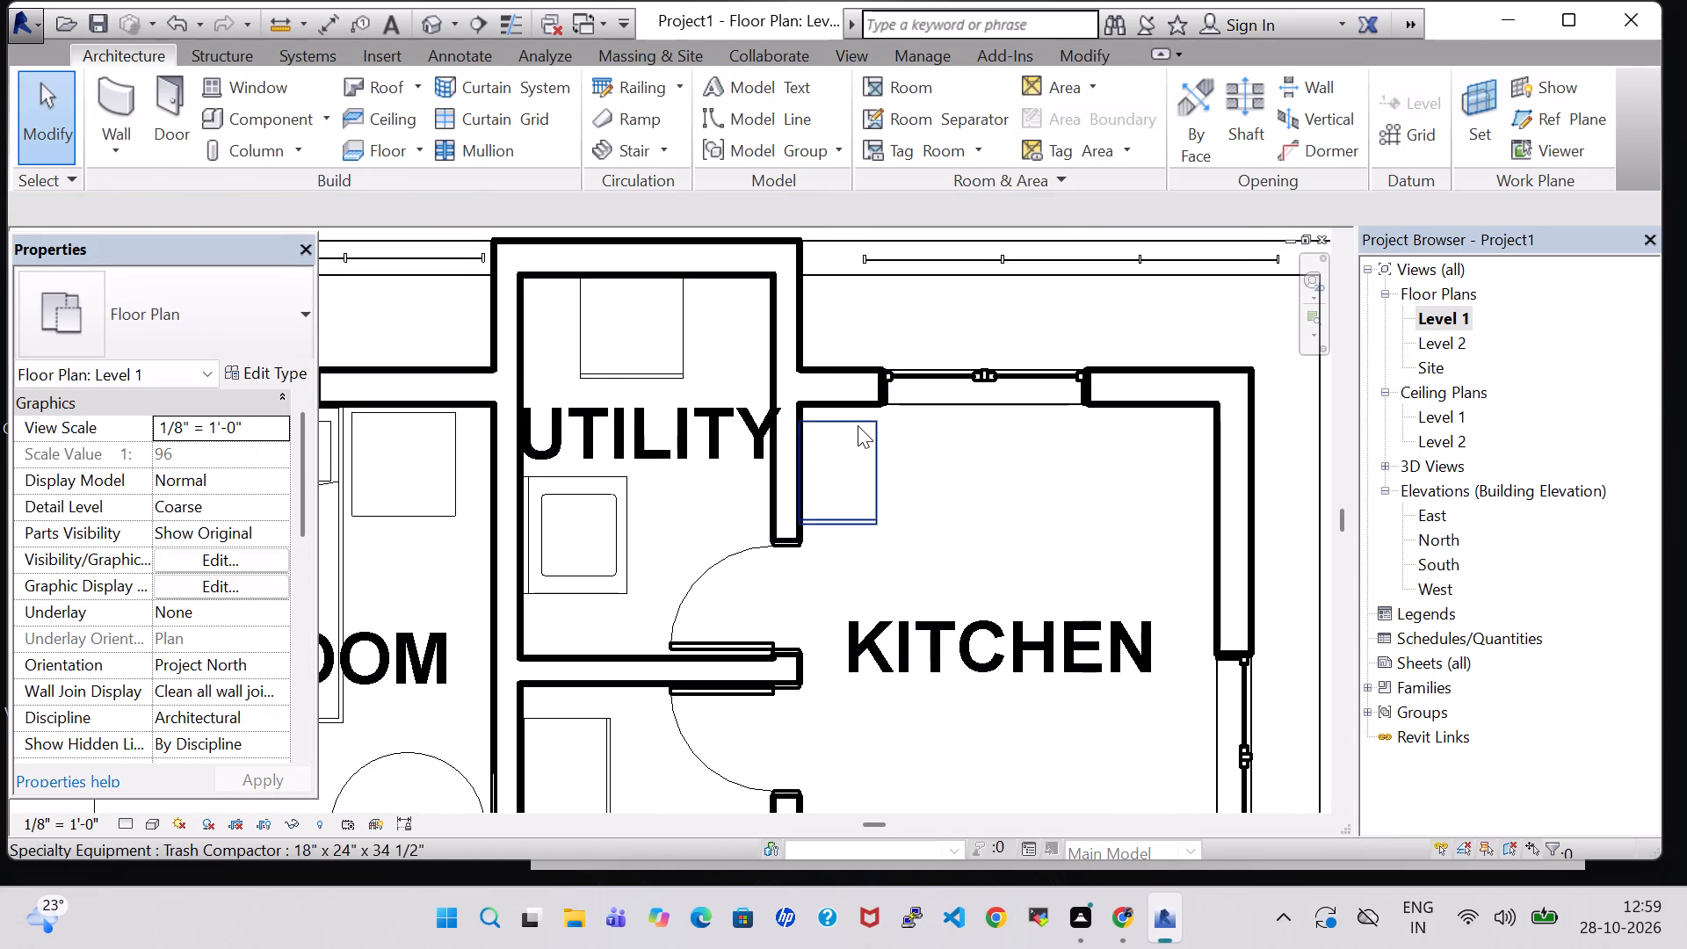
Nudge the KITCHEN trash compactor two increments off the UTILITY wall and two increments toward the outer window wall.
{"action": "left_click", "coordinate": [858, 425]}
{"action": "key", "text": "Right"}
{"action": "key", "text": "Right"}
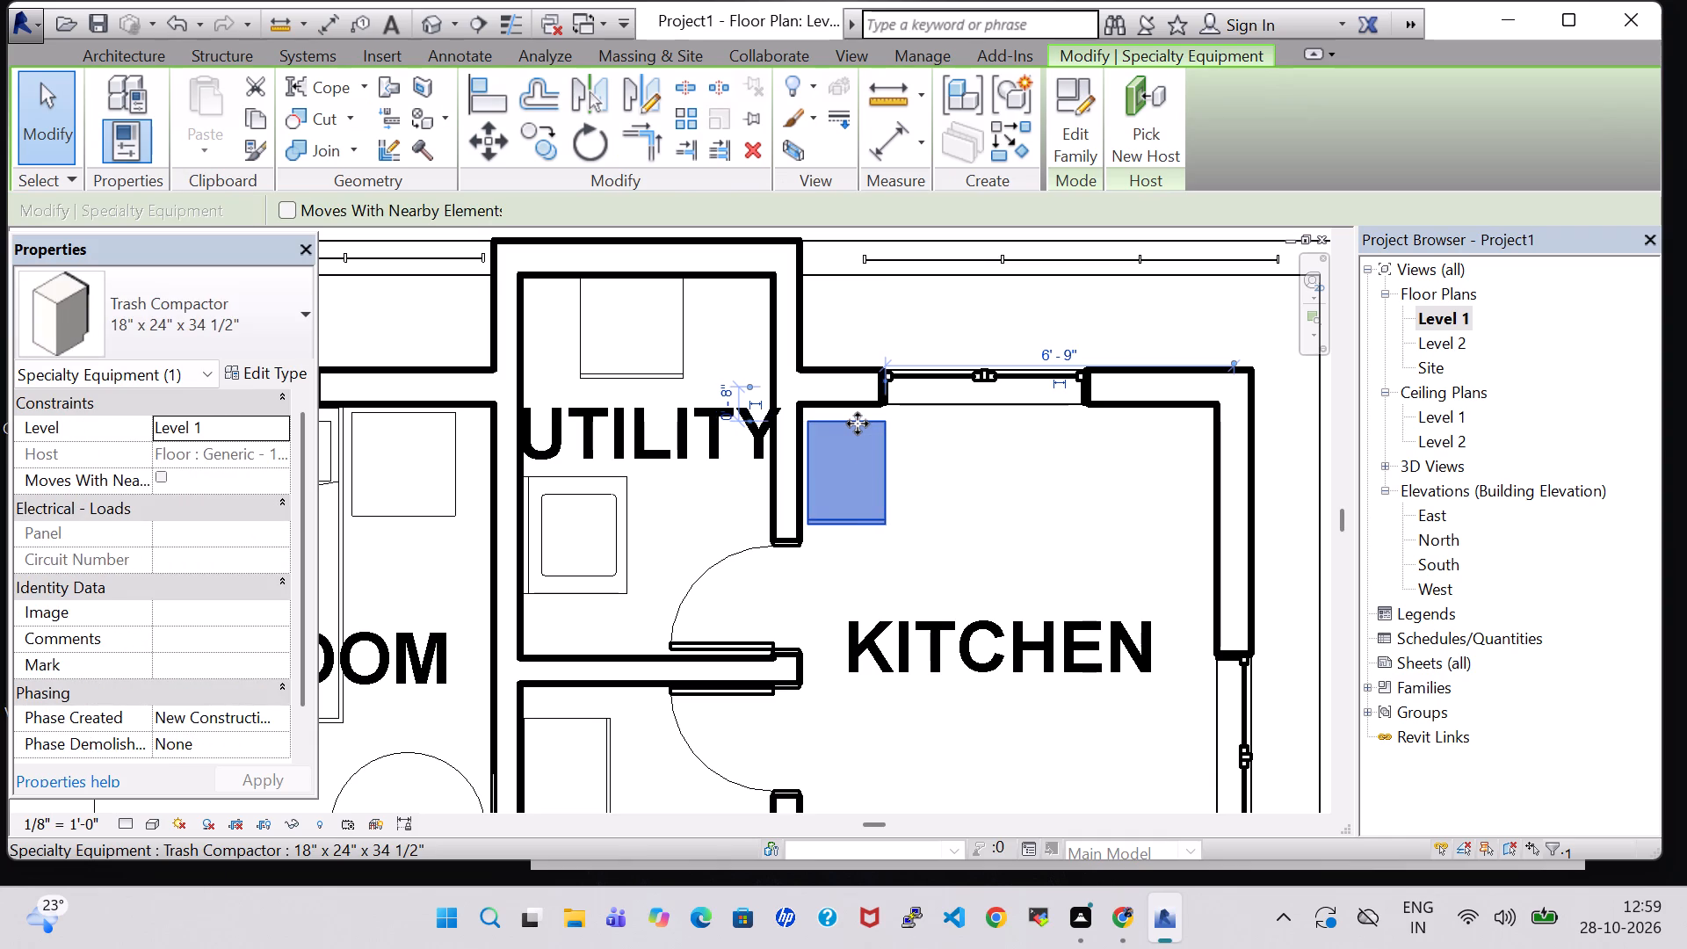
{"action": "key", "text": "Left"}
{"action": "key", "text": "Up"}
{"action": "key", "text": "Right"}
{"action": "key", "text": "Up"}
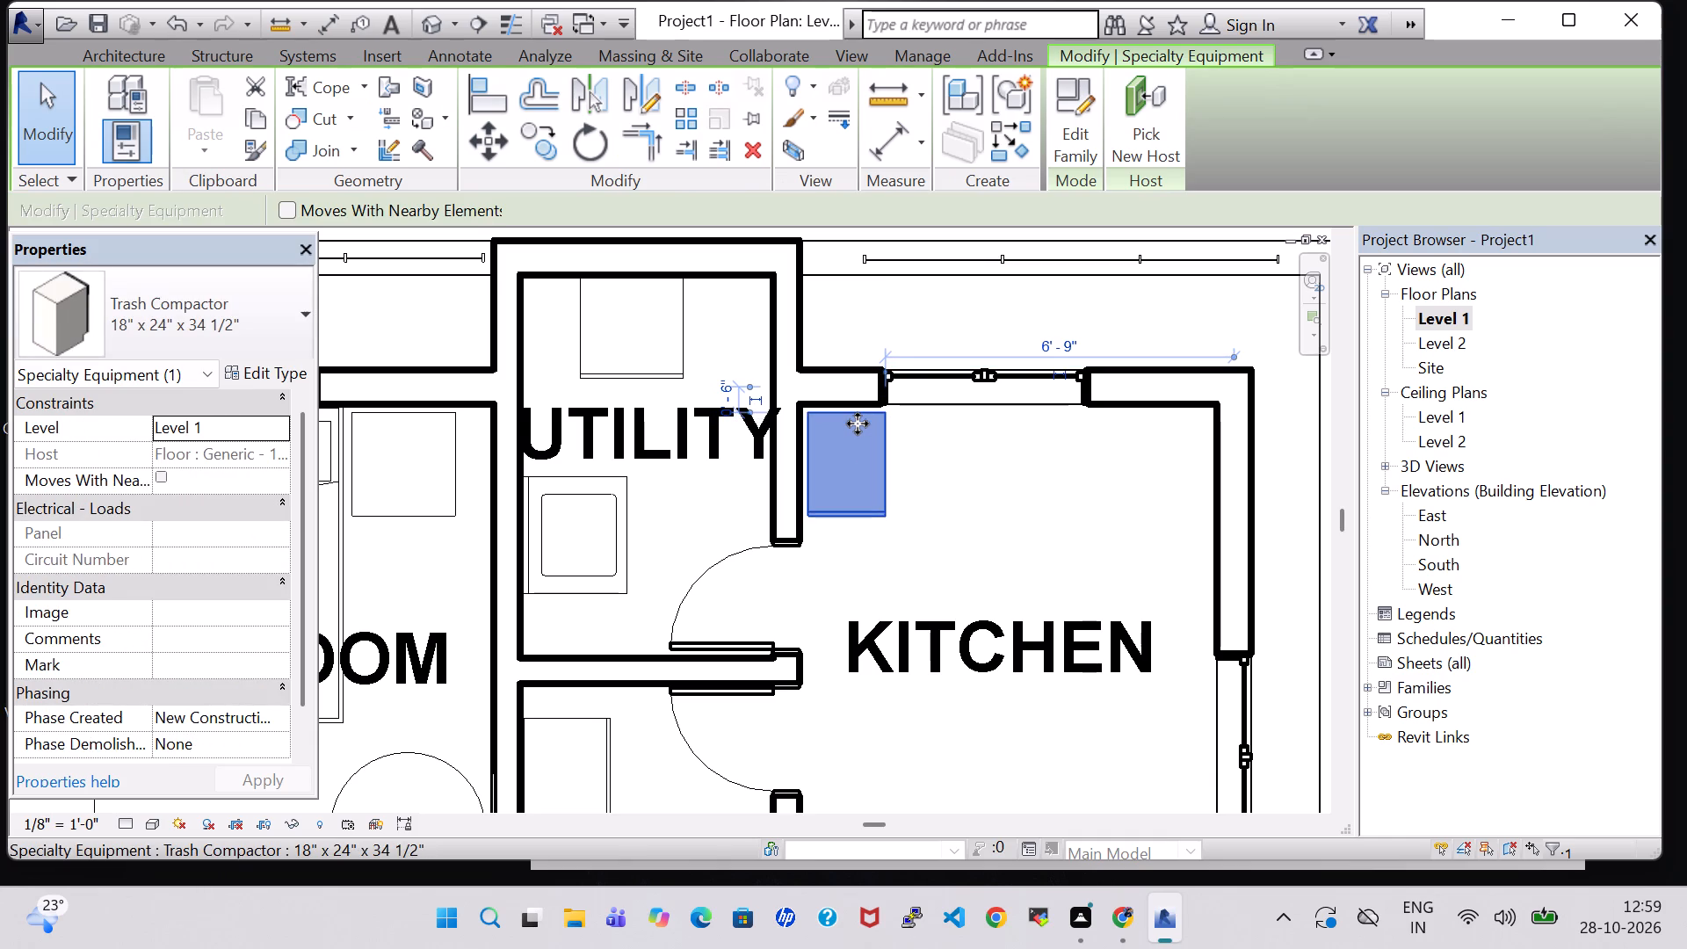
{"action": "left_click", "coordinate": [906, 313]}
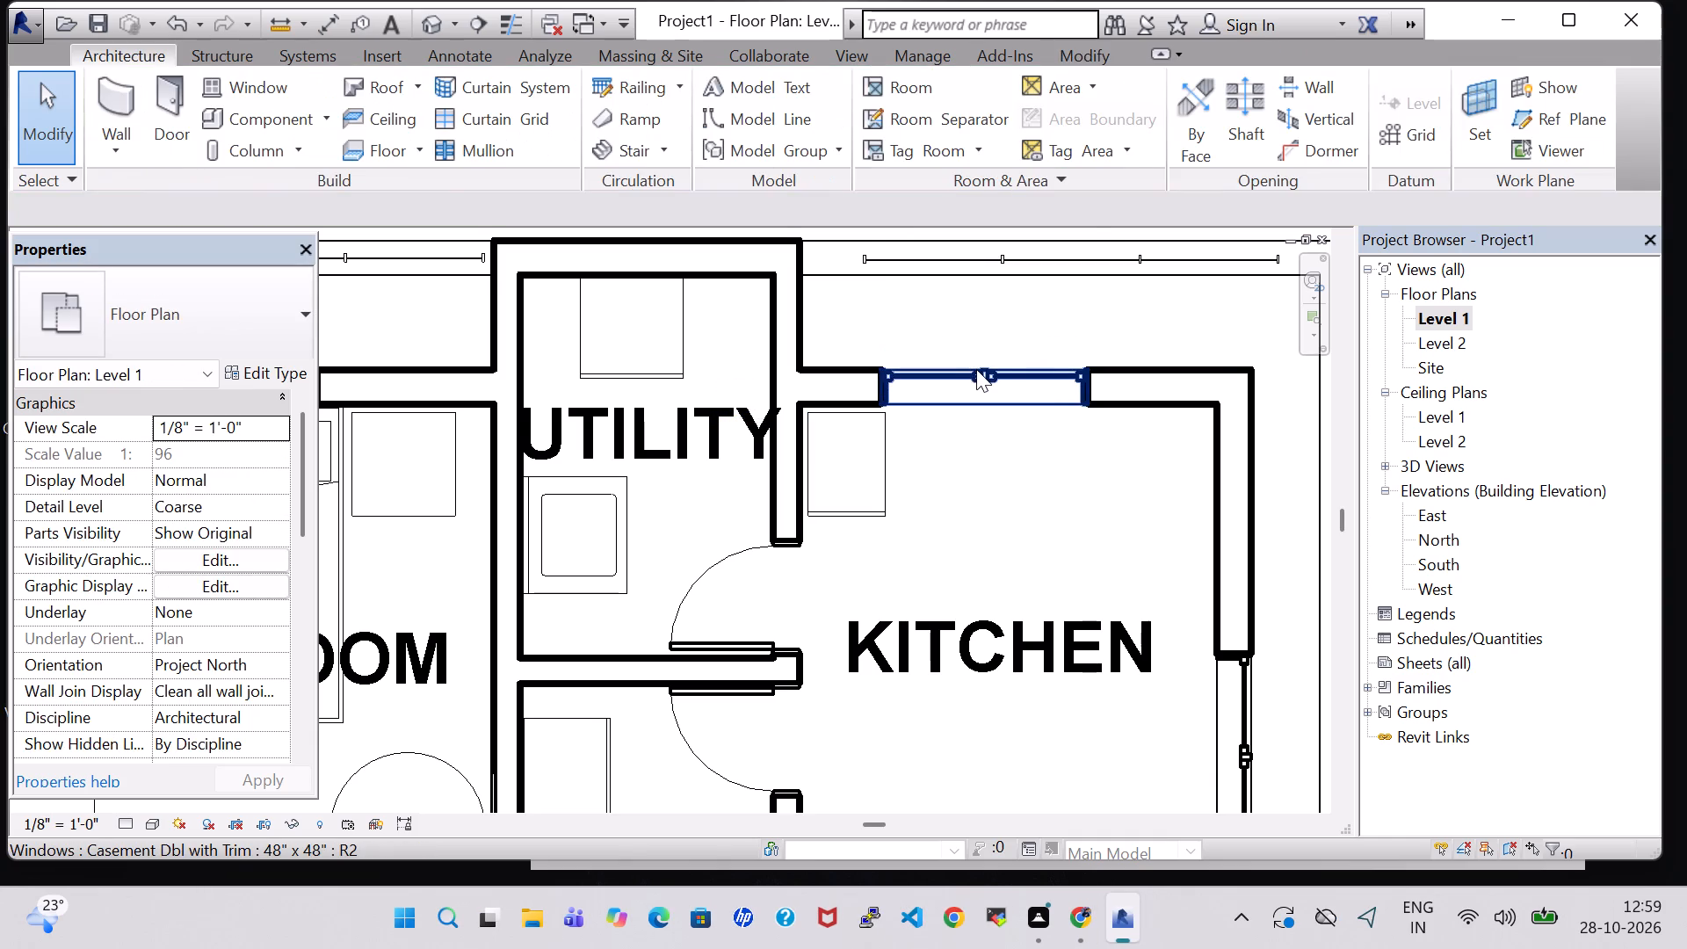
Nudge the 48" x 48" casement window in the KITCHEN wall beside the trash compactor three increments away from UTILITY.
{"action": "left_click", "coordinate": [978, 373]}
{"action": "key", "text": "Right"}
{"action": "key", "text": "Right"}
{"action": "key", "text": "Right"}
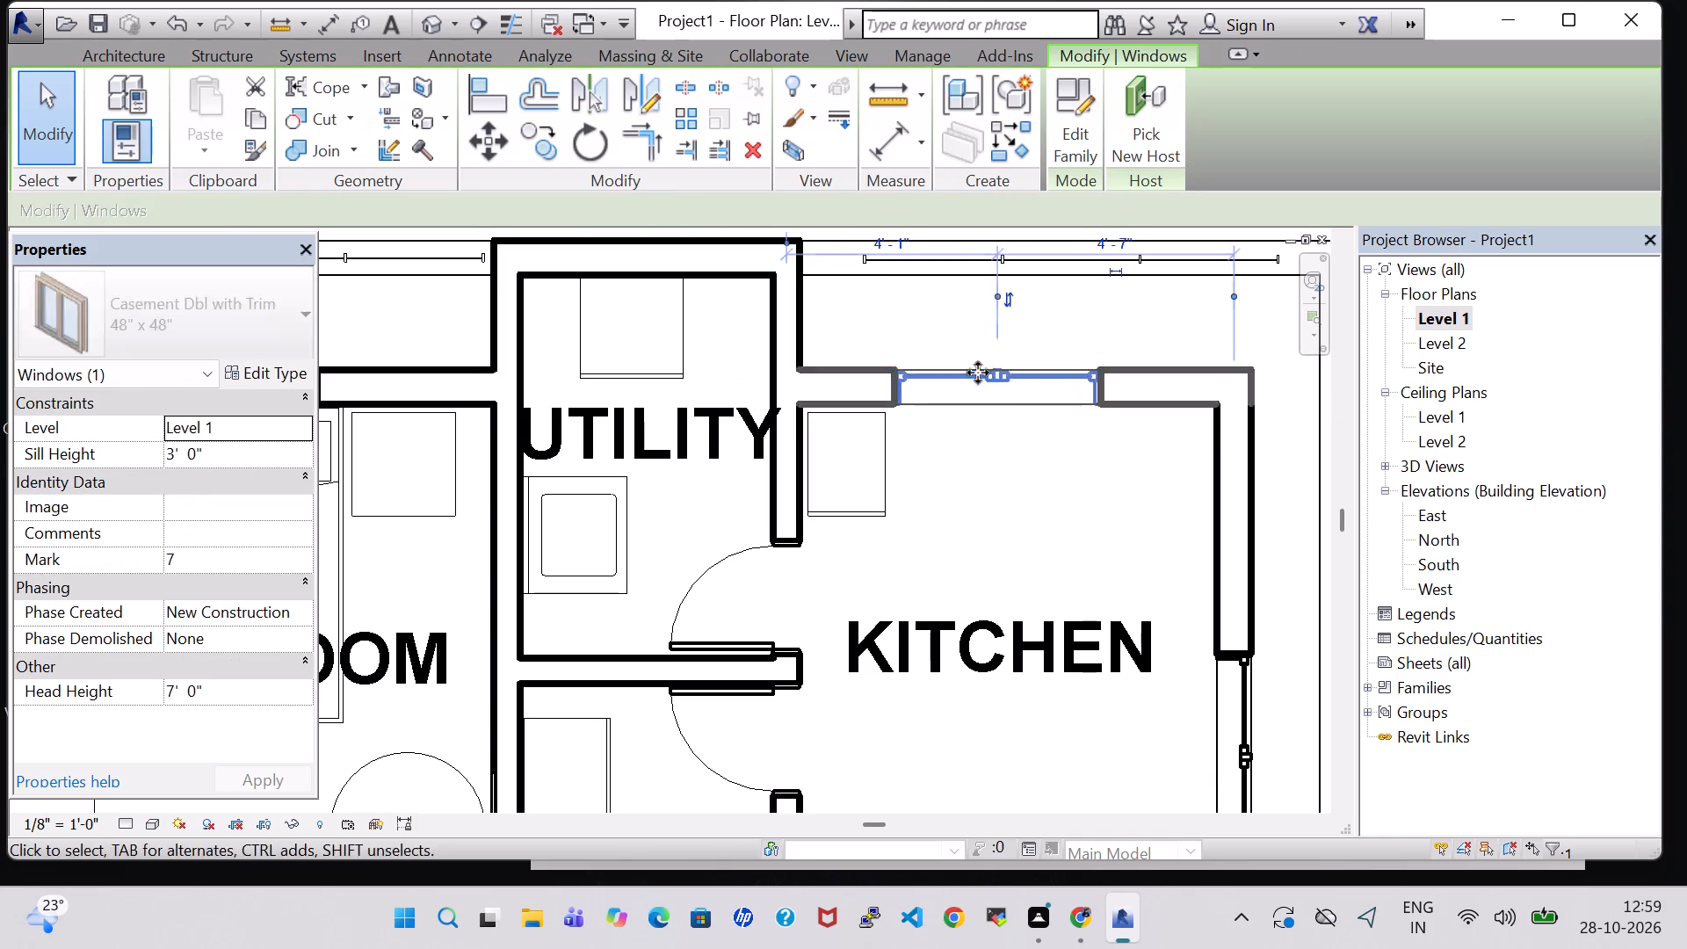
{"action": "left_click", "coordinate": [898, 319]}
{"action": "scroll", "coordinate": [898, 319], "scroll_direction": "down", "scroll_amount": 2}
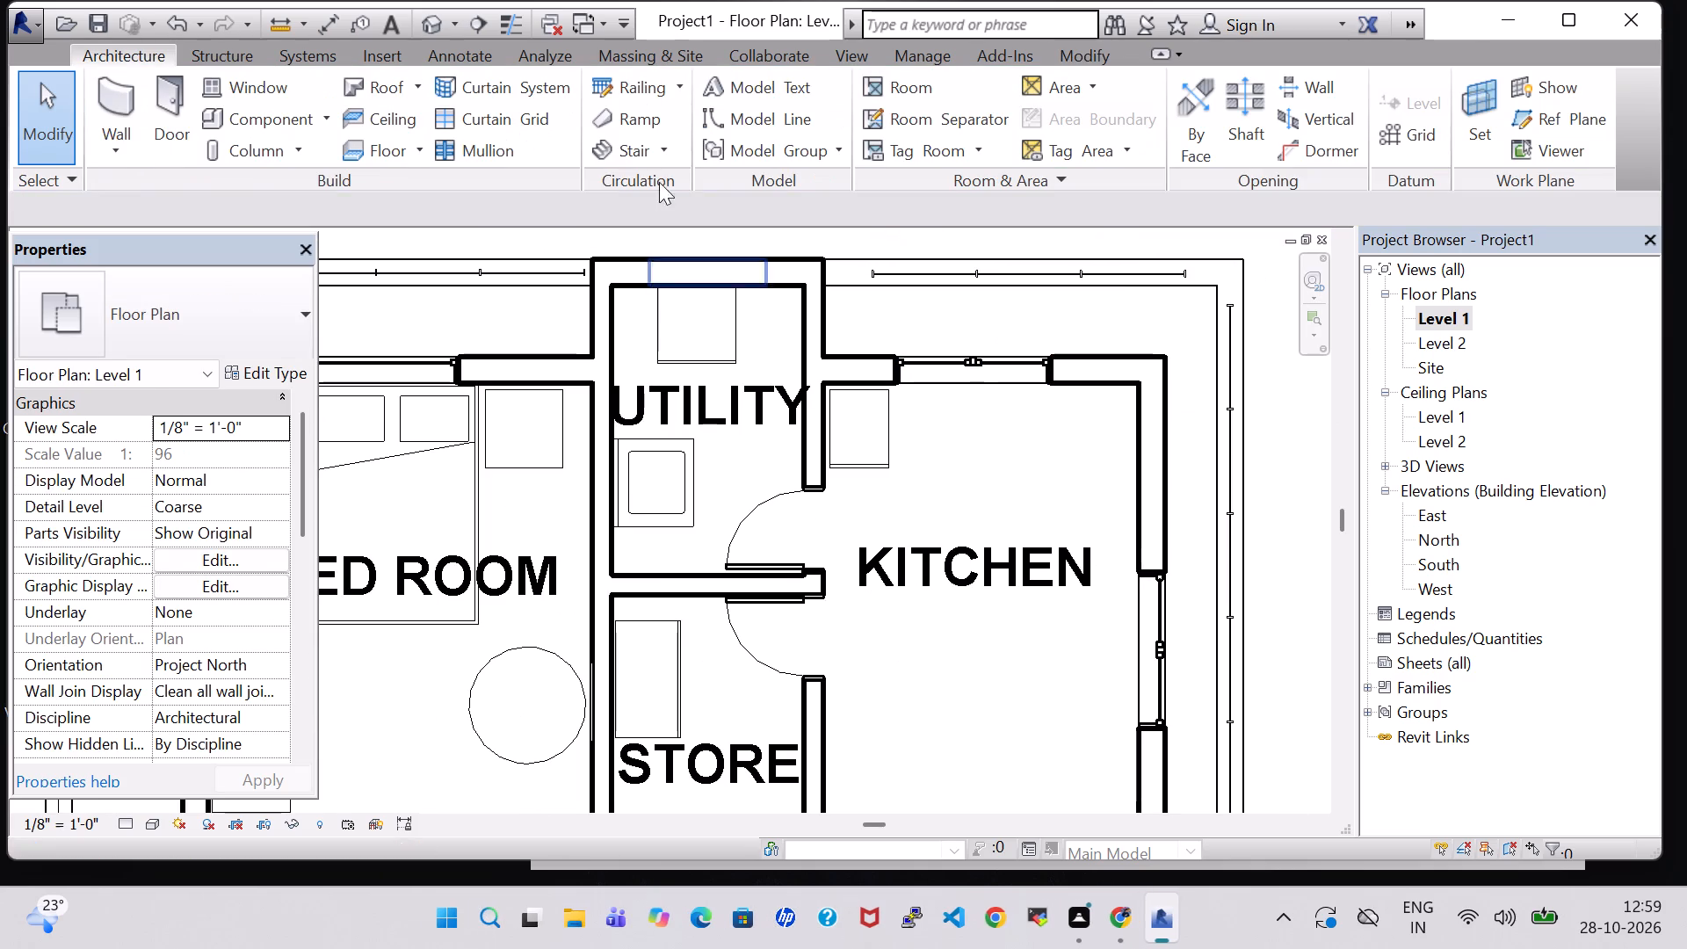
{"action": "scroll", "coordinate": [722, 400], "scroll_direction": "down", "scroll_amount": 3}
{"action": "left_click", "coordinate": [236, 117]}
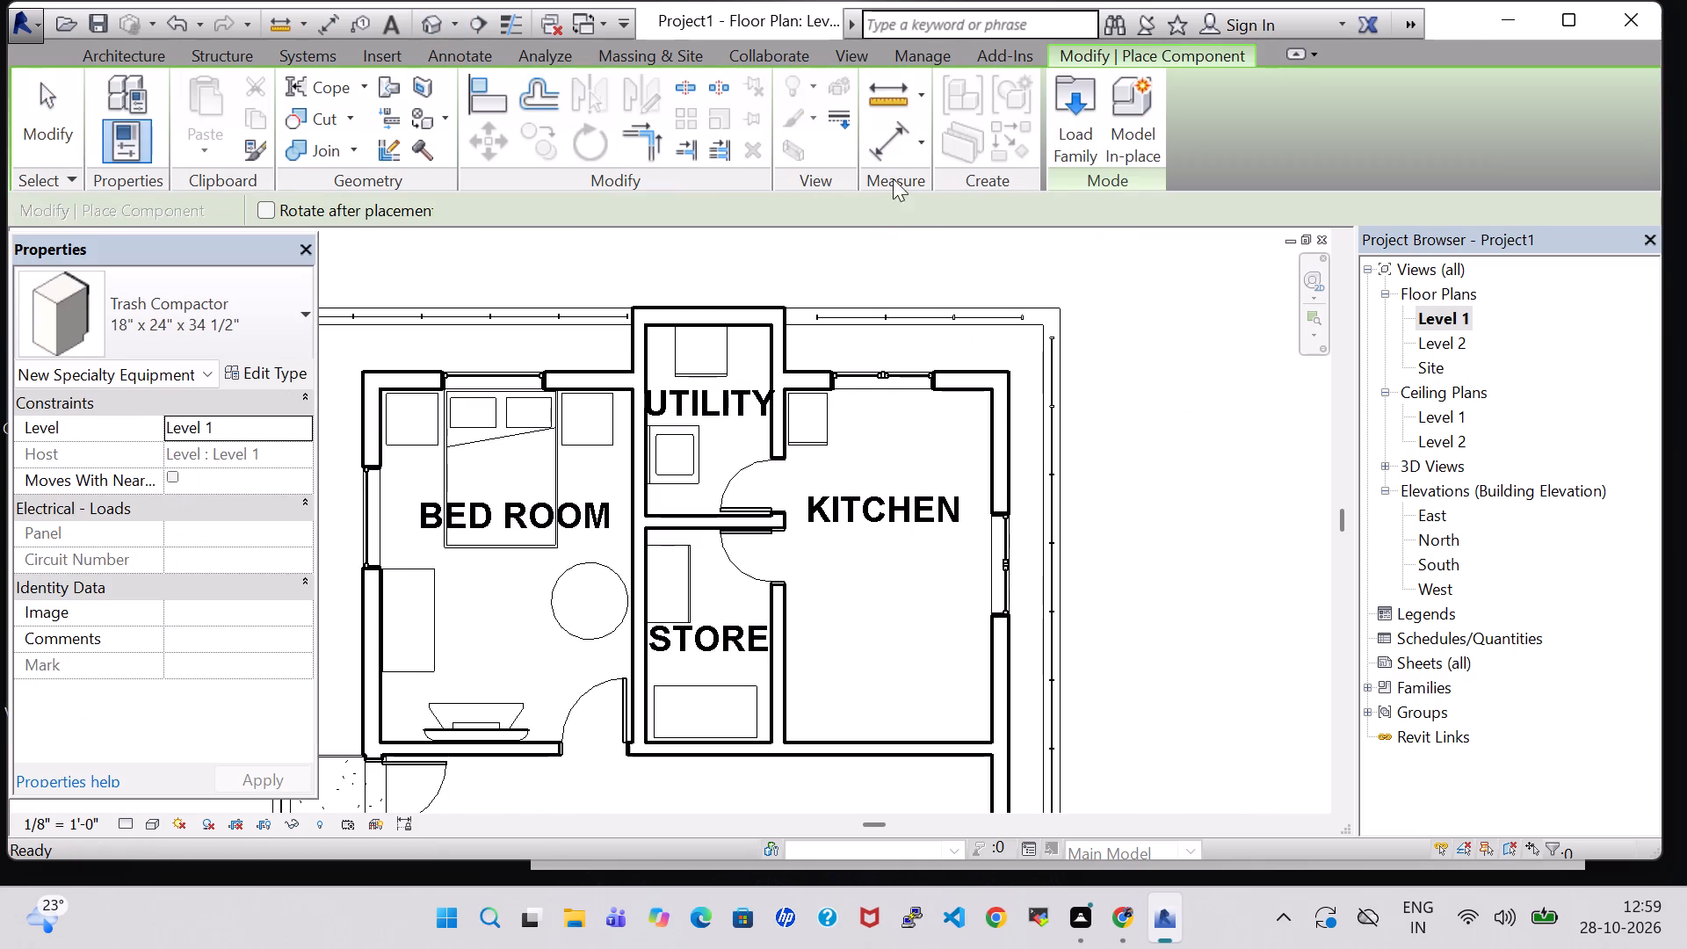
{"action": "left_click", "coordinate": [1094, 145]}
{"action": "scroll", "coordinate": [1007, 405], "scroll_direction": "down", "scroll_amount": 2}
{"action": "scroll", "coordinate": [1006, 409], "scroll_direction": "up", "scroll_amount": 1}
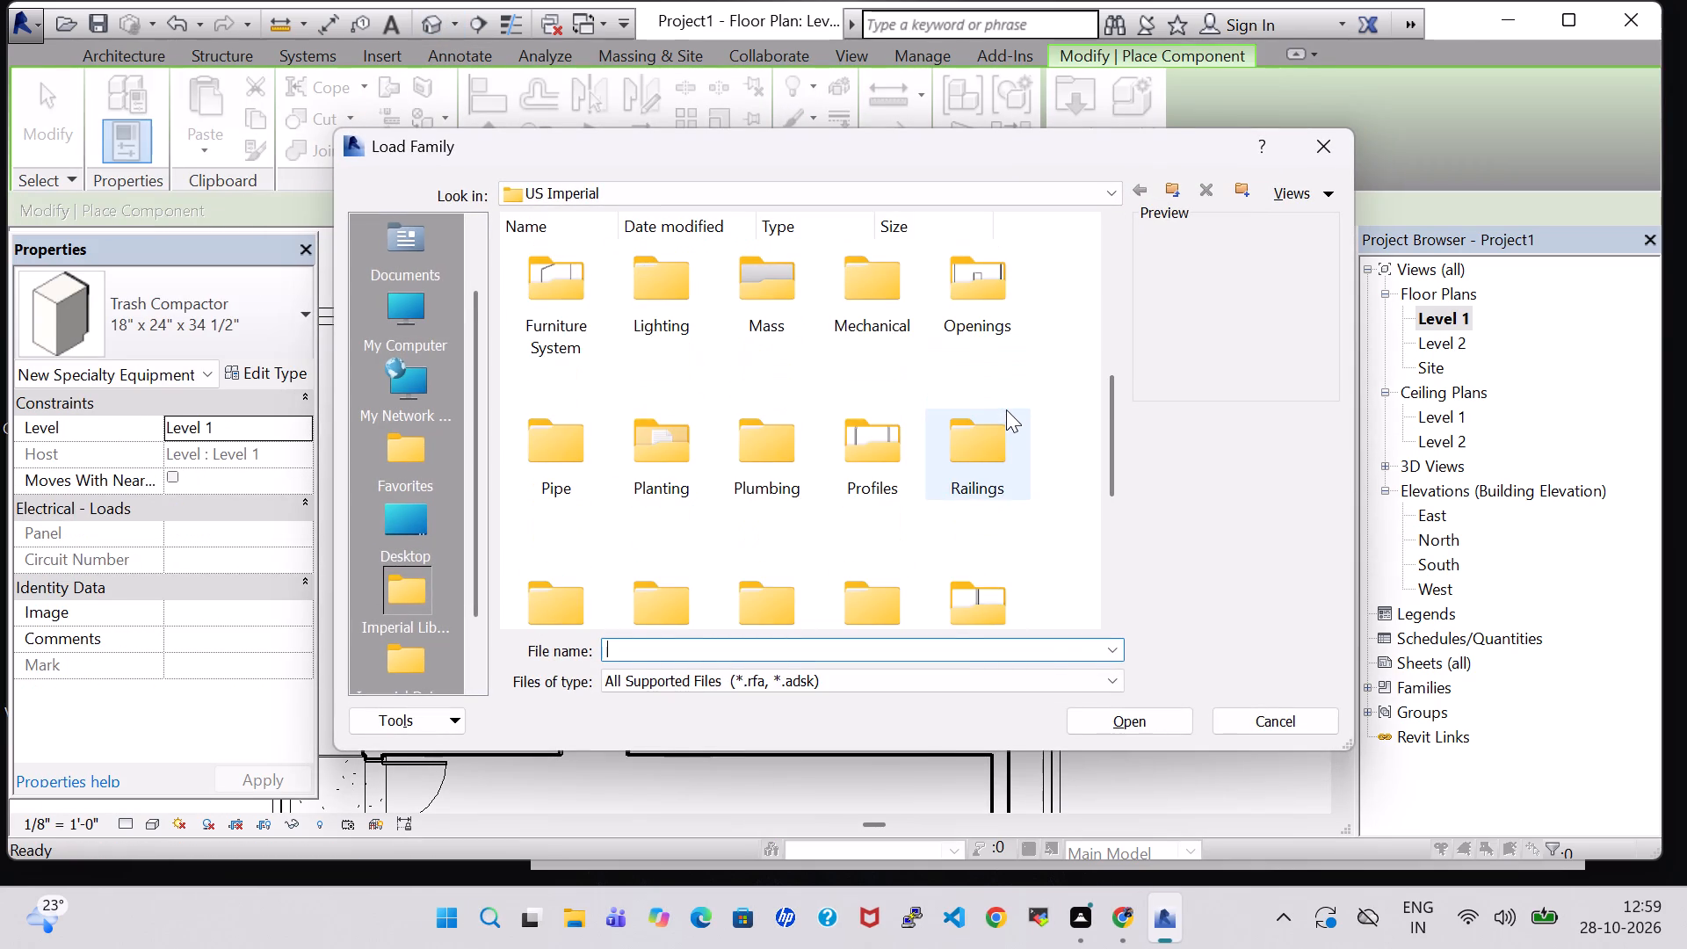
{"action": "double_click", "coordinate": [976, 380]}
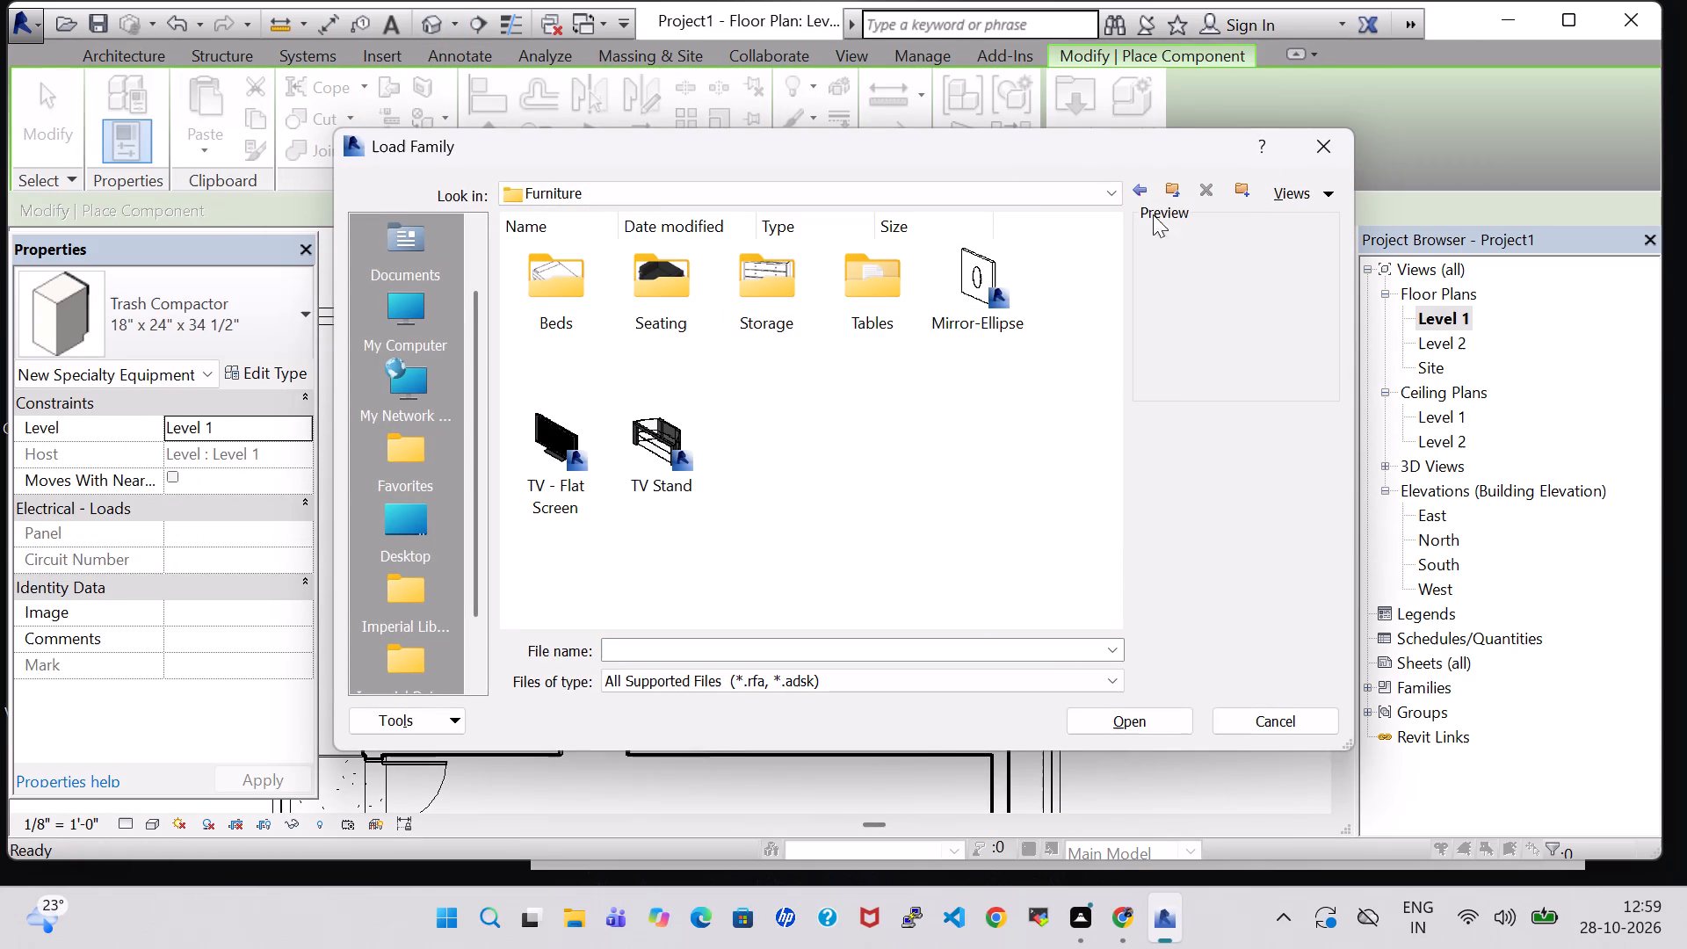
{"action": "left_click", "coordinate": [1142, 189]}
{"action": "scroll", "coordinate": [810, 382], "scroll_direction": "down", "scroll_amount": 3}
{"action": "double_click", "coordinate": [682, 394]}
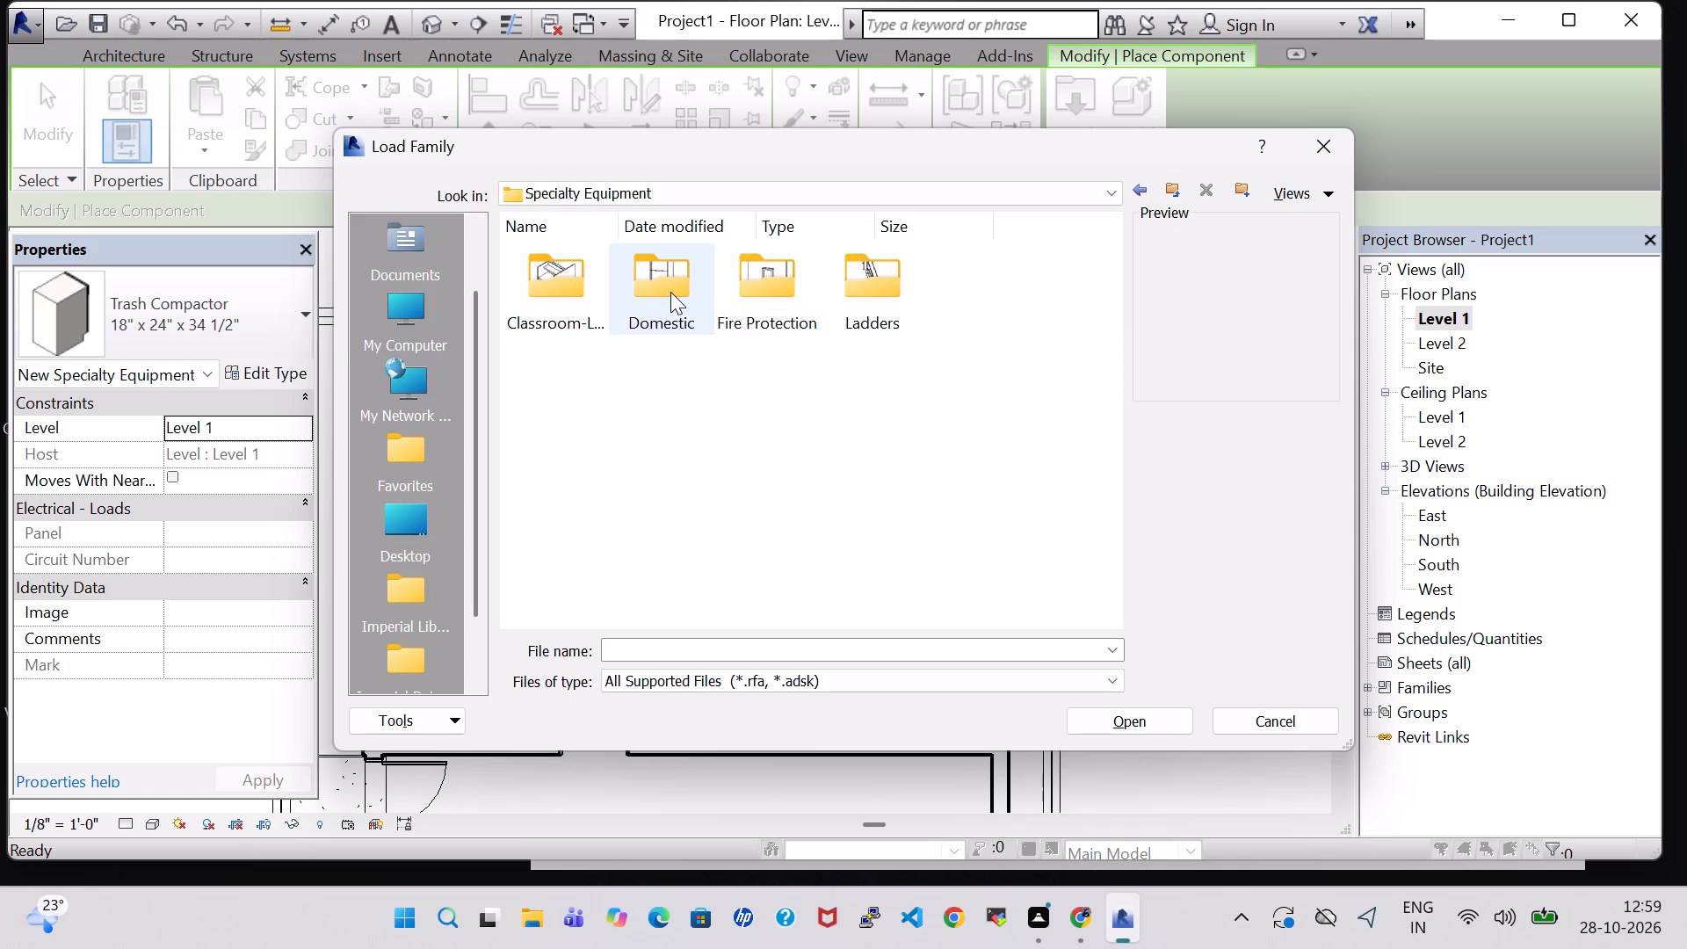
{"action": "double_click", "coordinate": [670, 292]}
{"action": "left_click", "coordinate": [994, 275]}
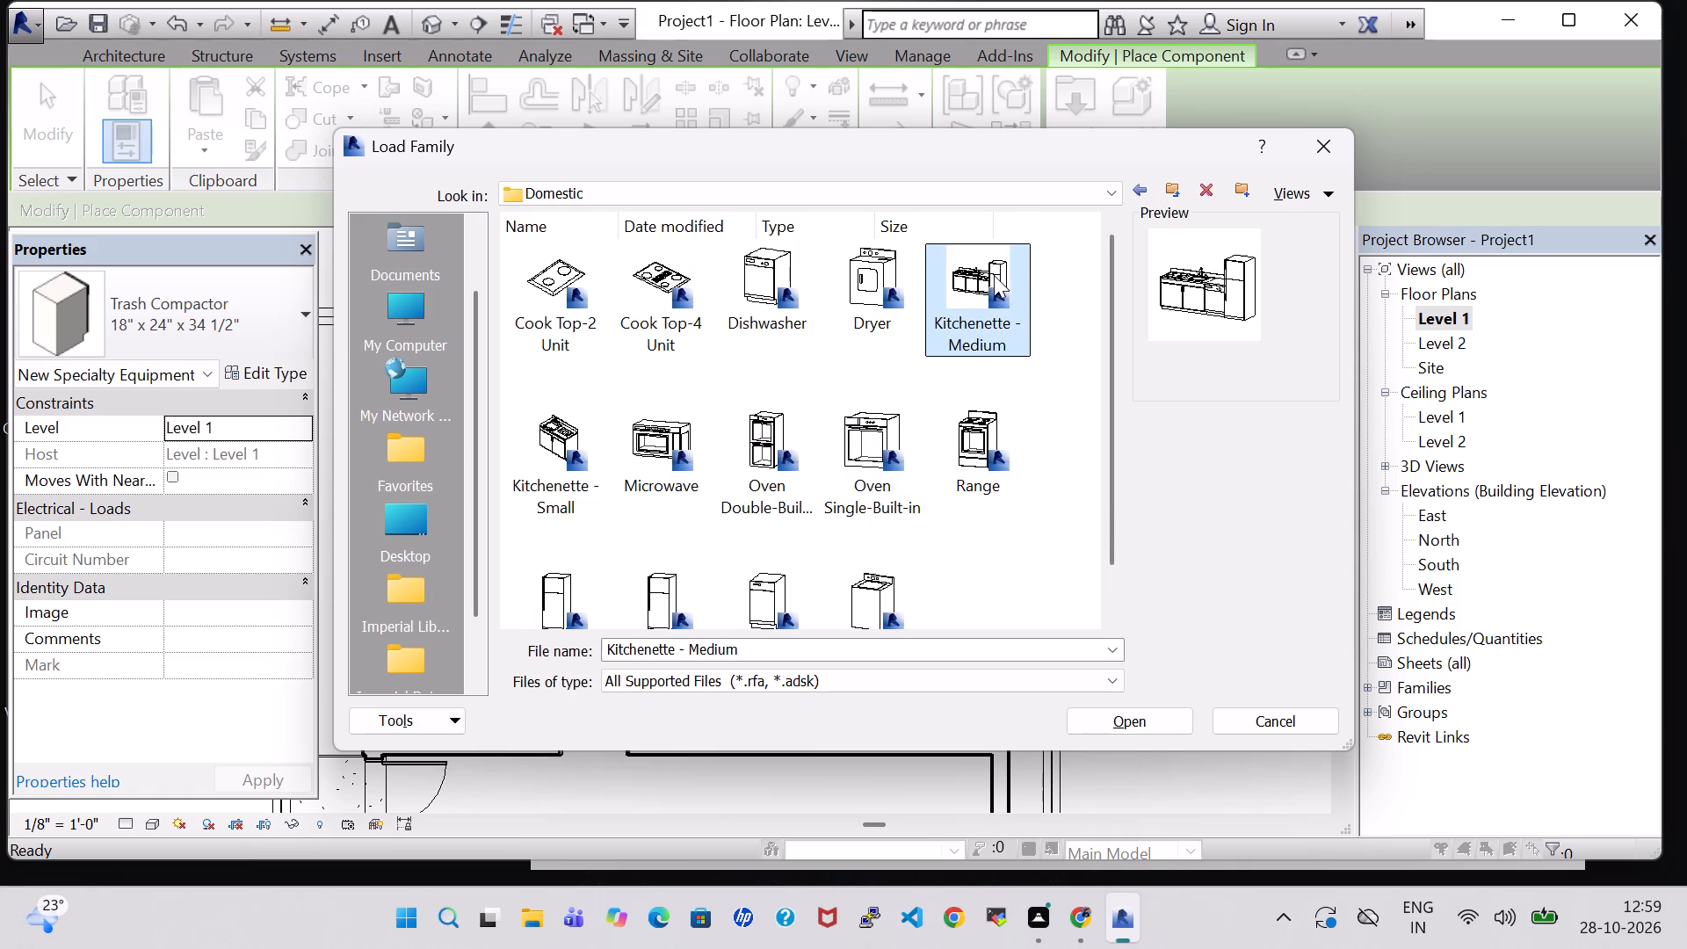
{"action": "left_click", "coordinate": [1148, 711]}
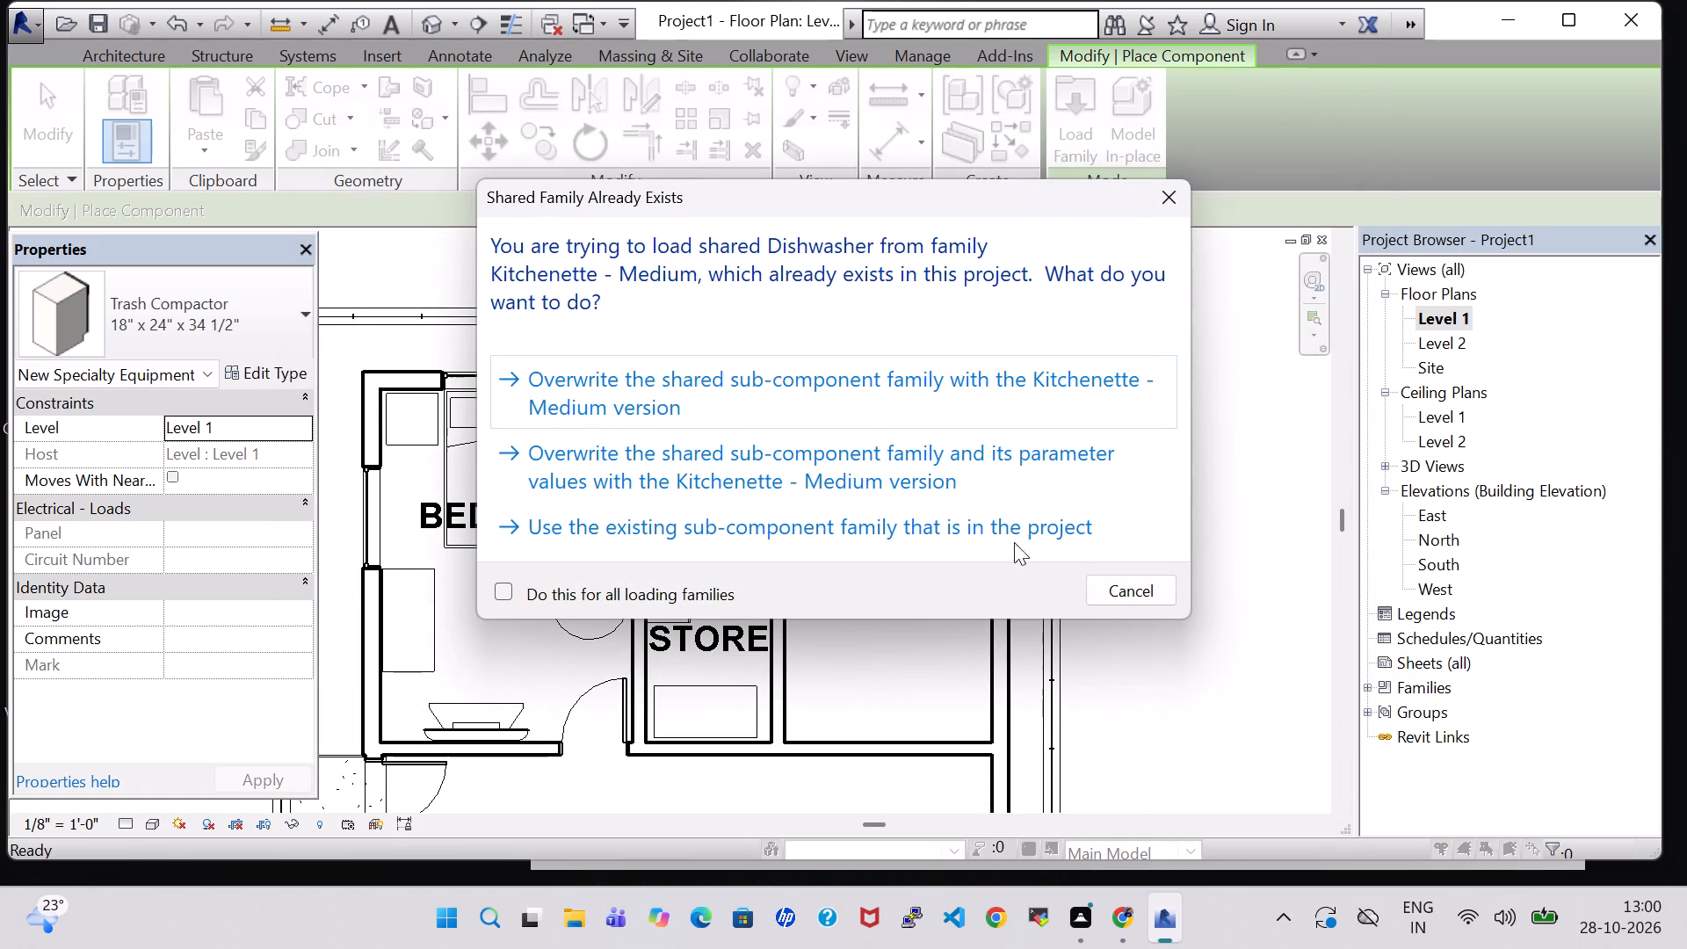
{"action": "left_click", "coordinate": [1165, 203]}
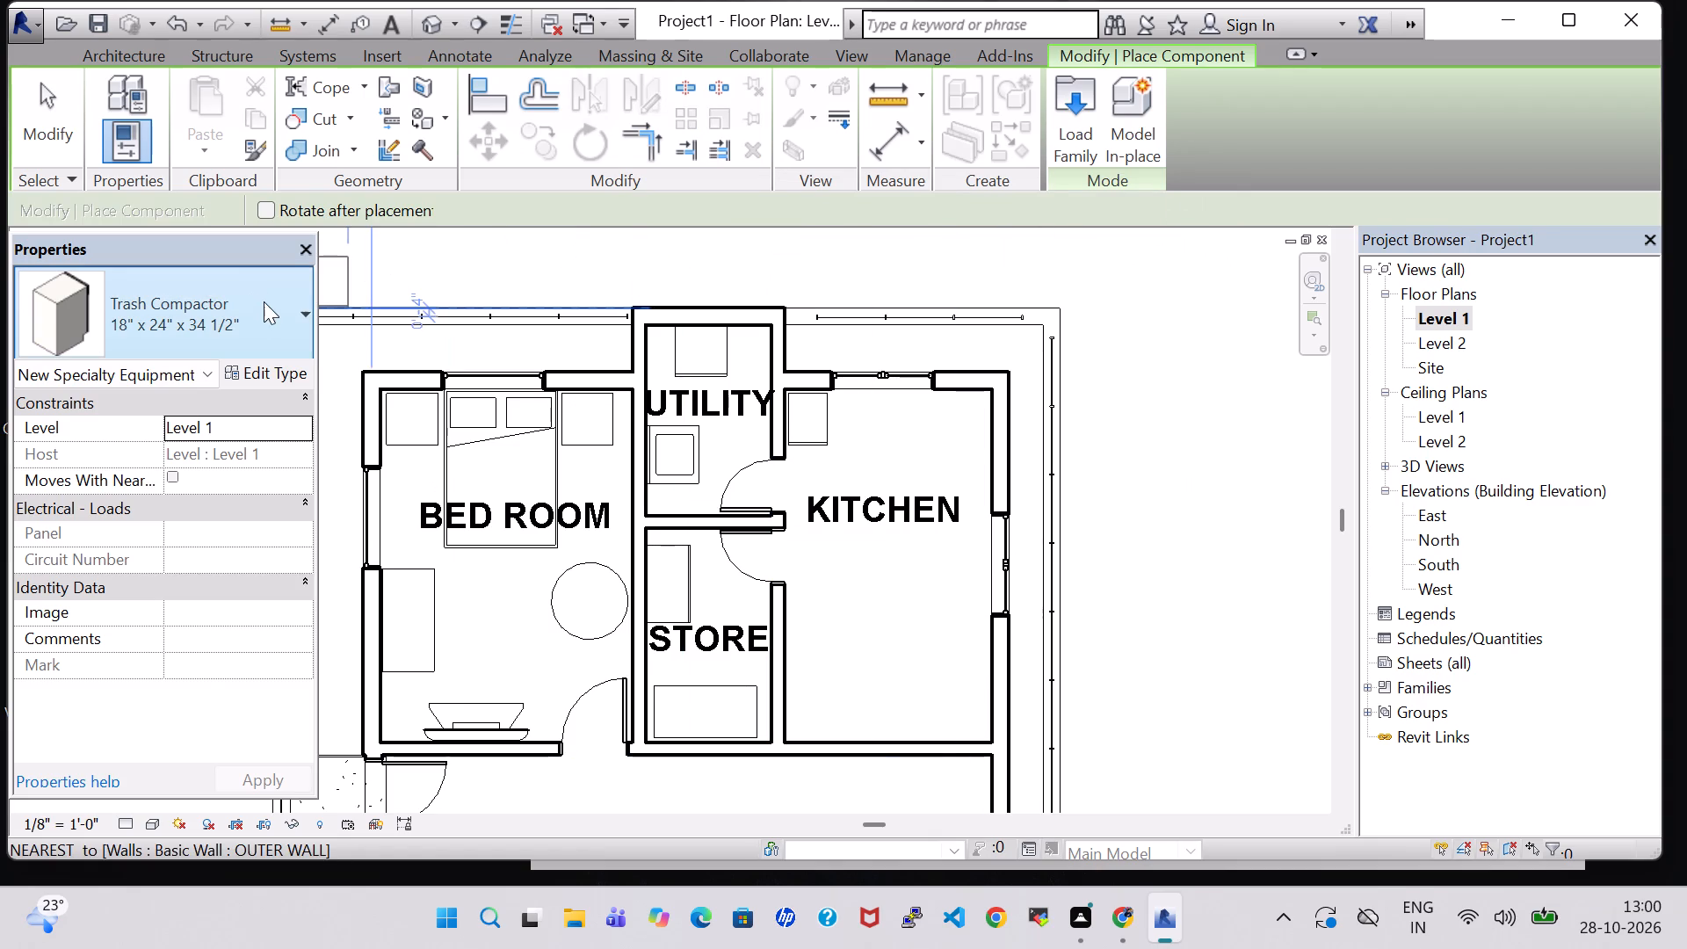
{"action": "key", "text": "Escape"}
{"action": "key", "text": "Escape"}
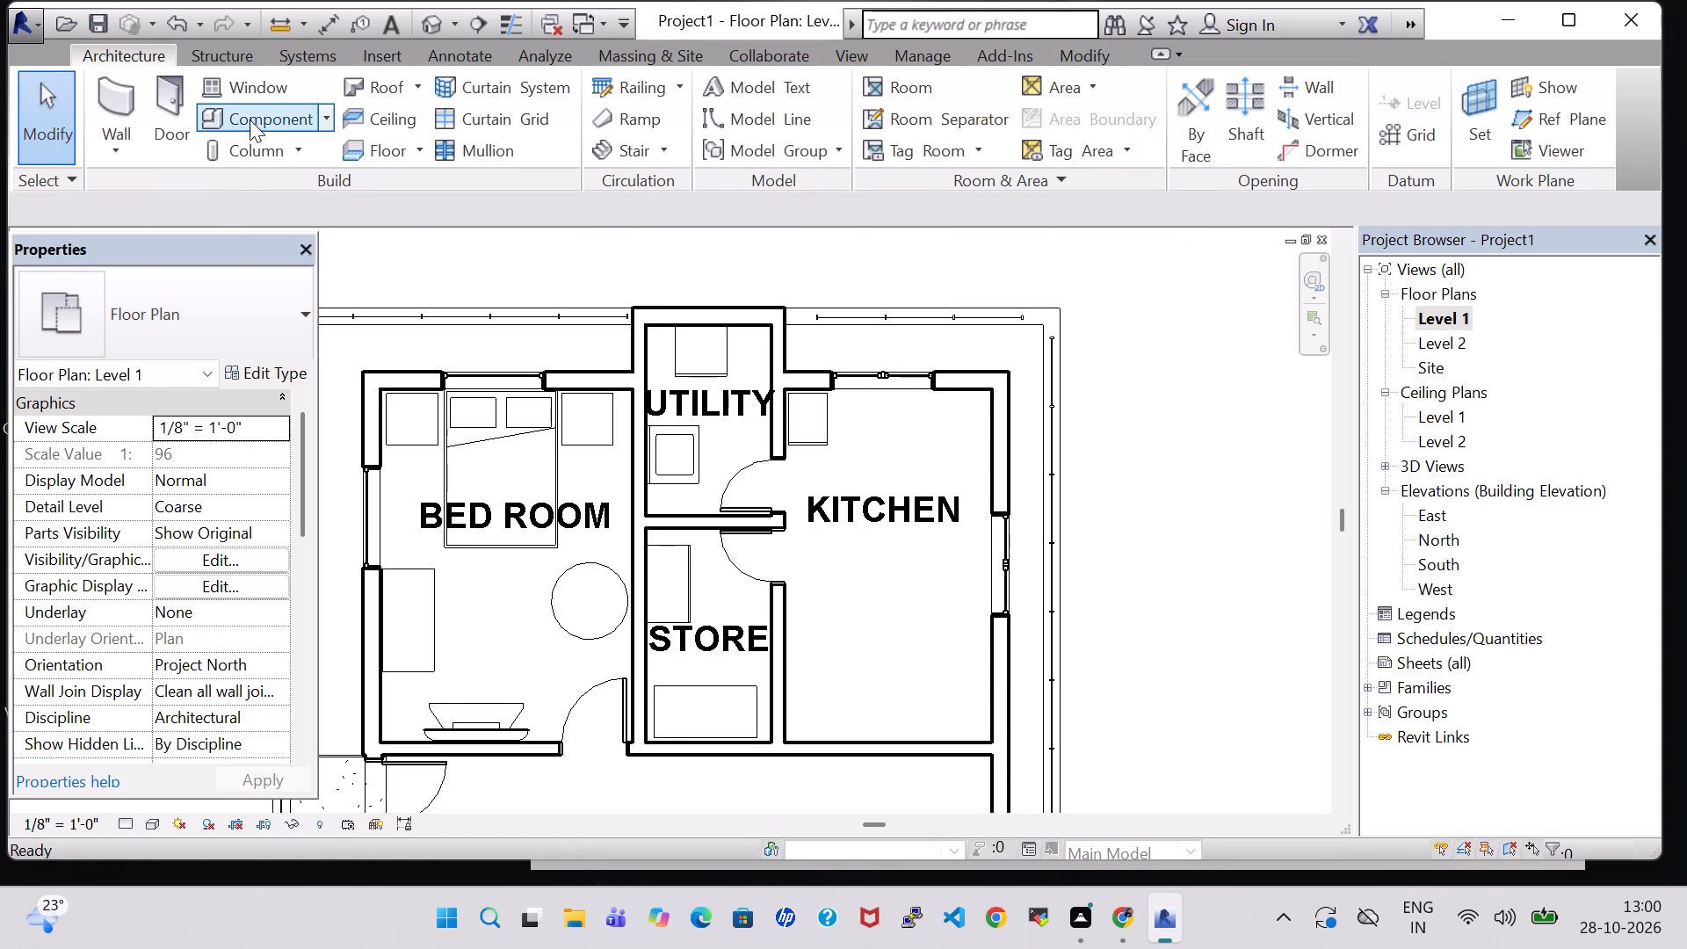
Look through the component types already loaded in the project.
{"action": "left_click", "coordinate": [250, 120]}
{"action": "left_click", "coordinate": [226, 309]}
{"action": "scroll", "coordinate": [220, 537], "scroll_direction": "down", "scroll_amount": 2}
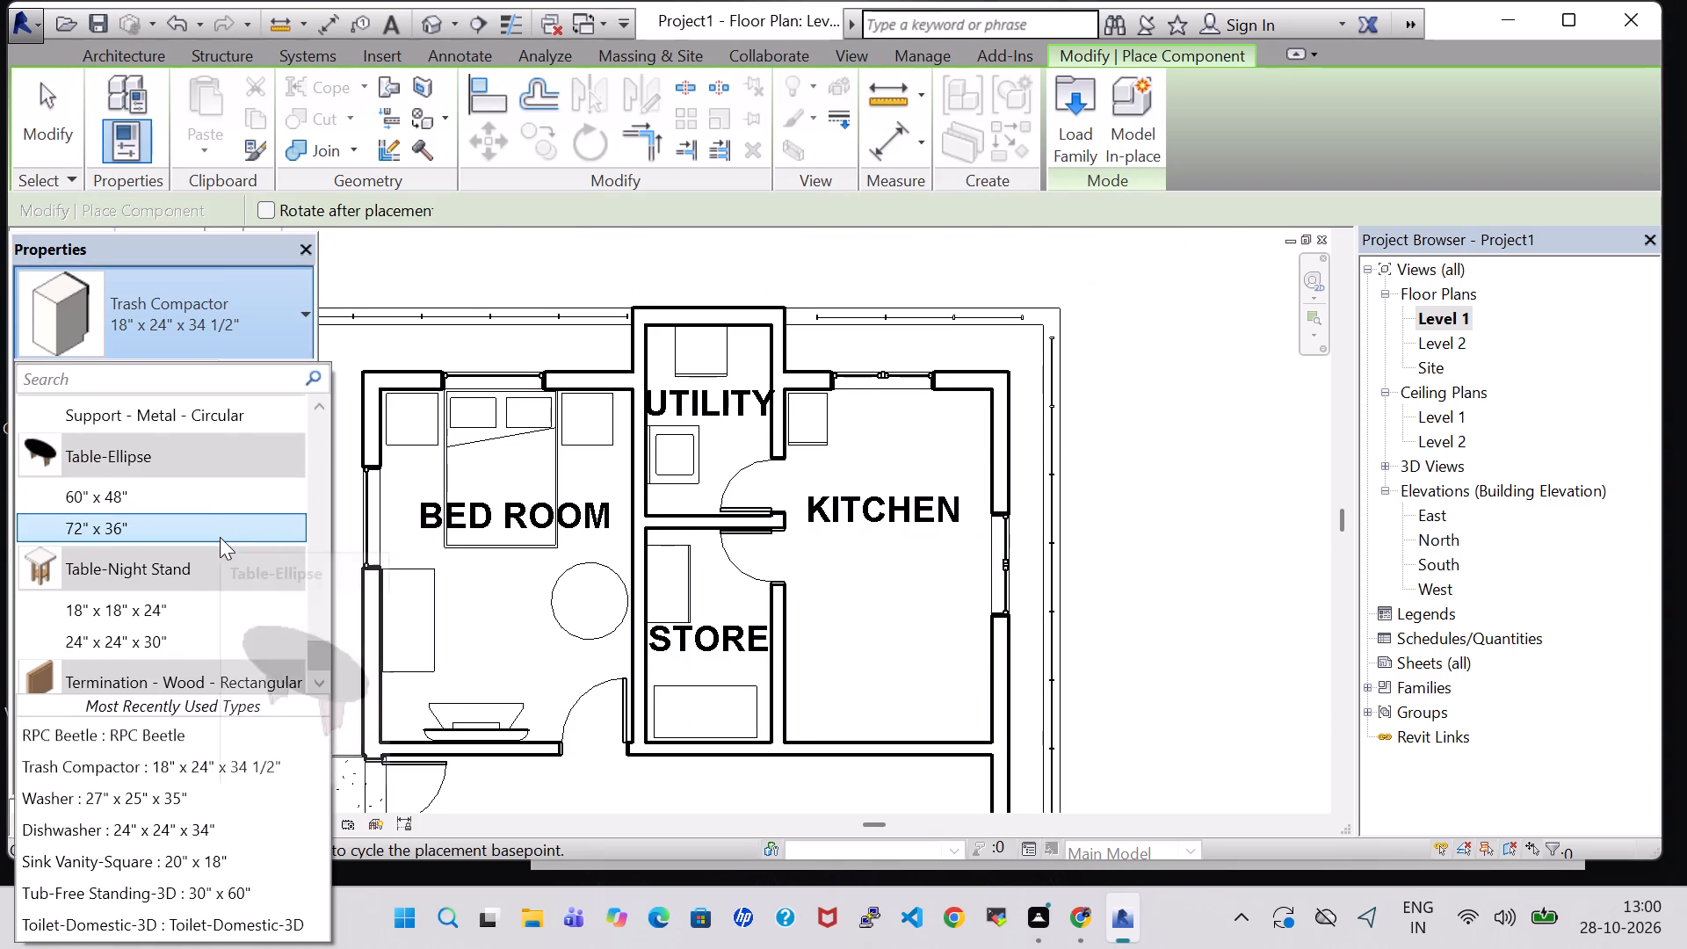
{"action": "scroll", "coordinate": [220, 537], "scroll_direction": "down", "scroll_amount": 2}
{"action": "scroll", "coordinate": [146, 654], "scroll_direction": "up", "scroll_amount": 15}
{"action": "scroll", "coordinate": [146, 654], "scroll_direction": "up", "scroll_amount": 8}
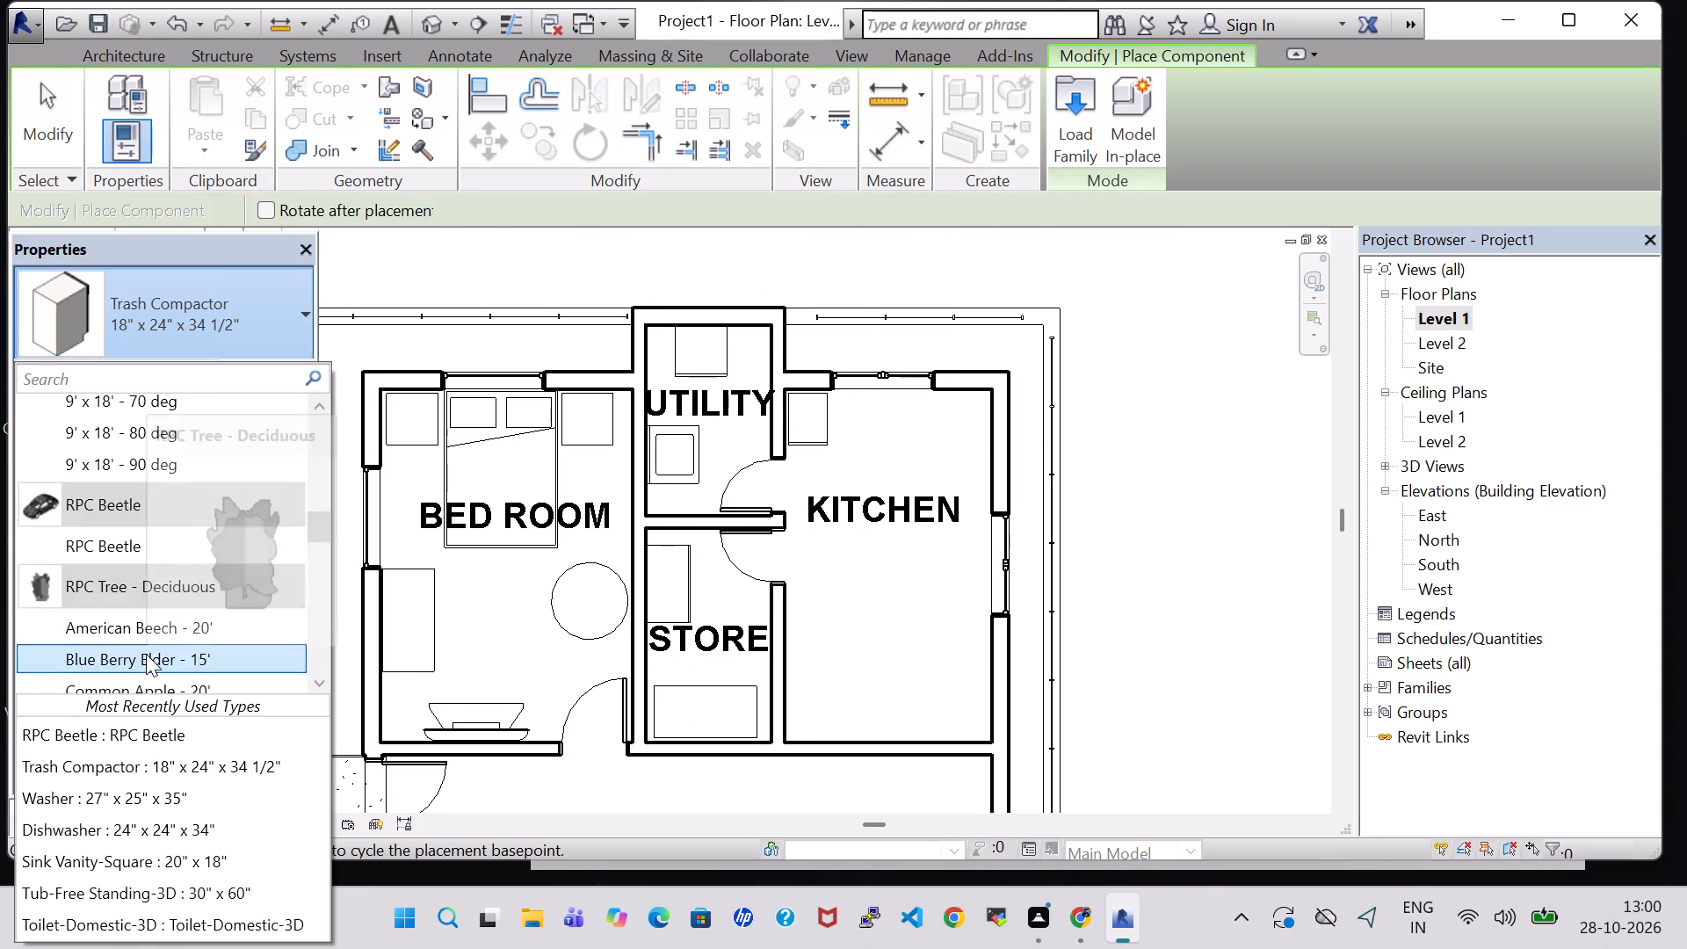
{"action": "scroll", "coordinate": [146, 654], "scroll_direction": "up", "scroll_amount": 20}
{"action": "scroll", "coordinate": [146, 654], "scroll_direction": "up", "scroll_amount": 3}
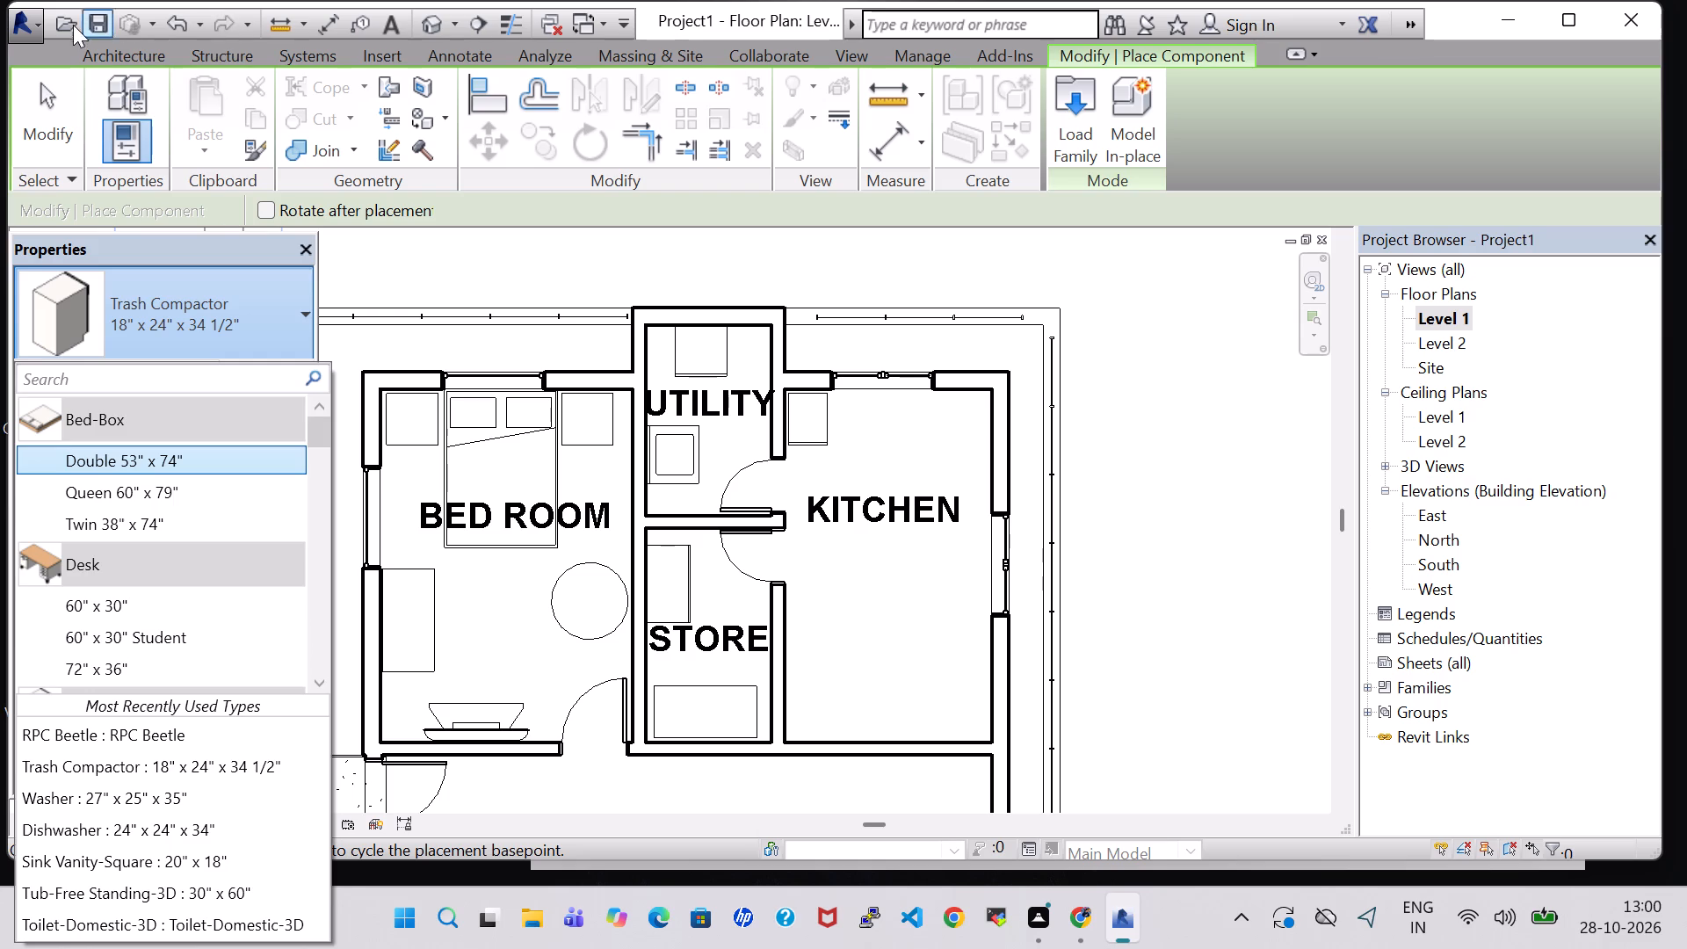
{"action": "key", "text": "Escape"}
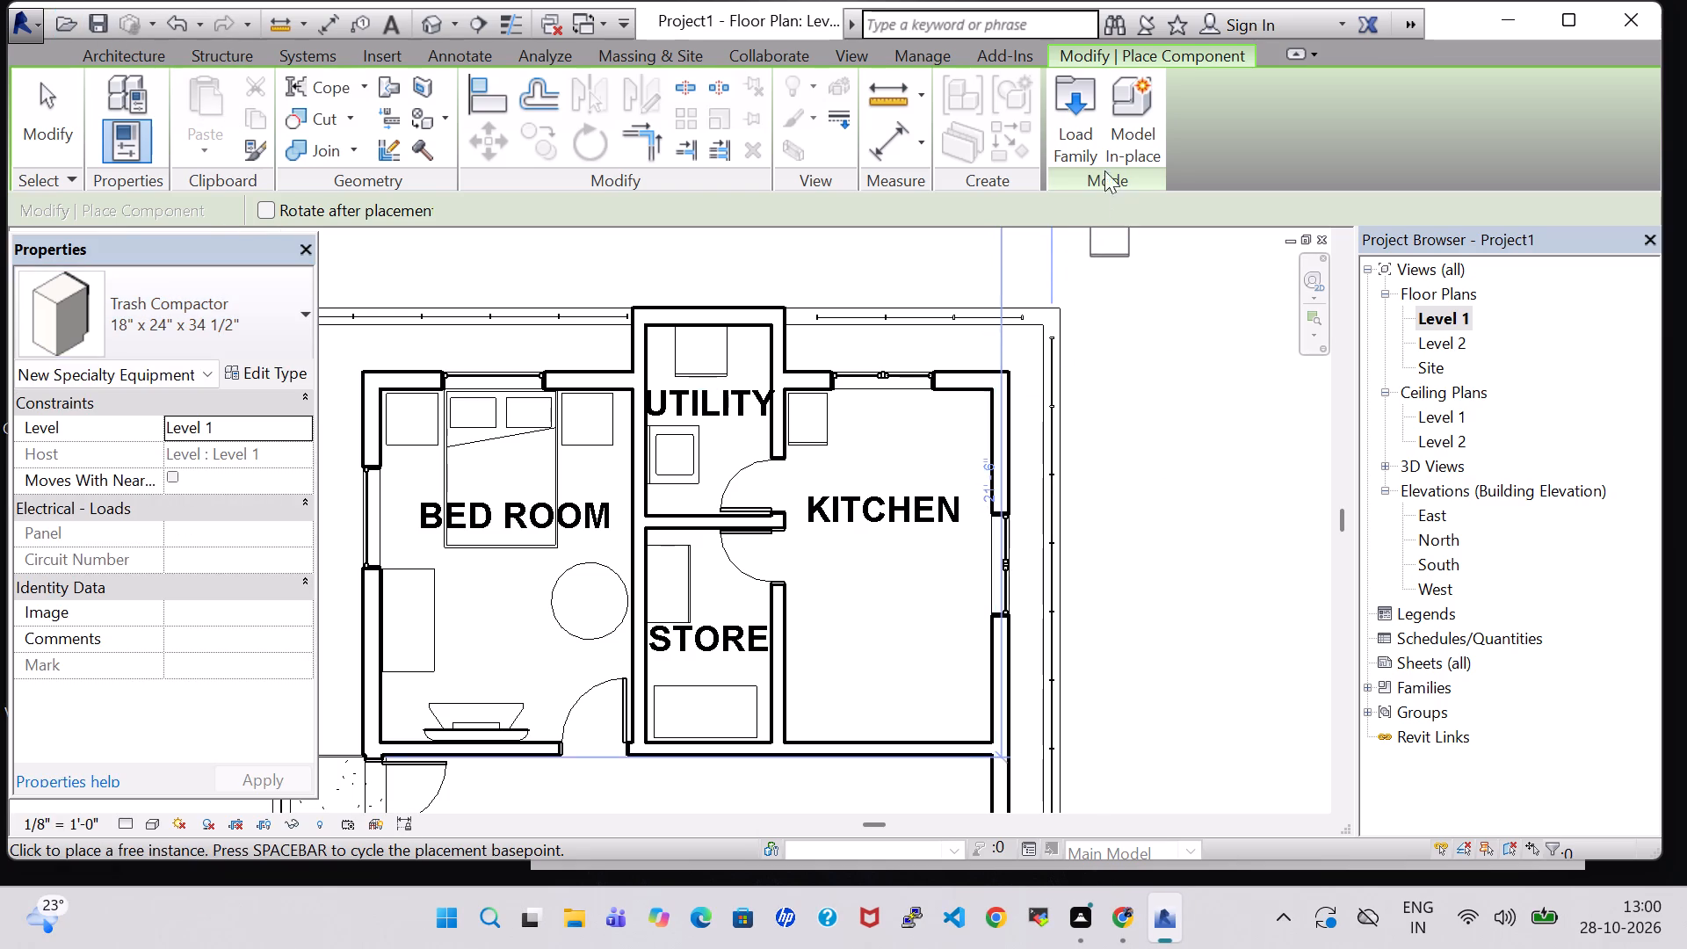
{"action": "key", "text": "Escape"}
{"action": "key", "text": "Escape"}
Load the Kitchenette - Medium family from the Domestic folder of Specialty Equipment, using the project's existing Dishwasher sub-component family.
{"action": "left_click", "coordinate": [275, 112]}
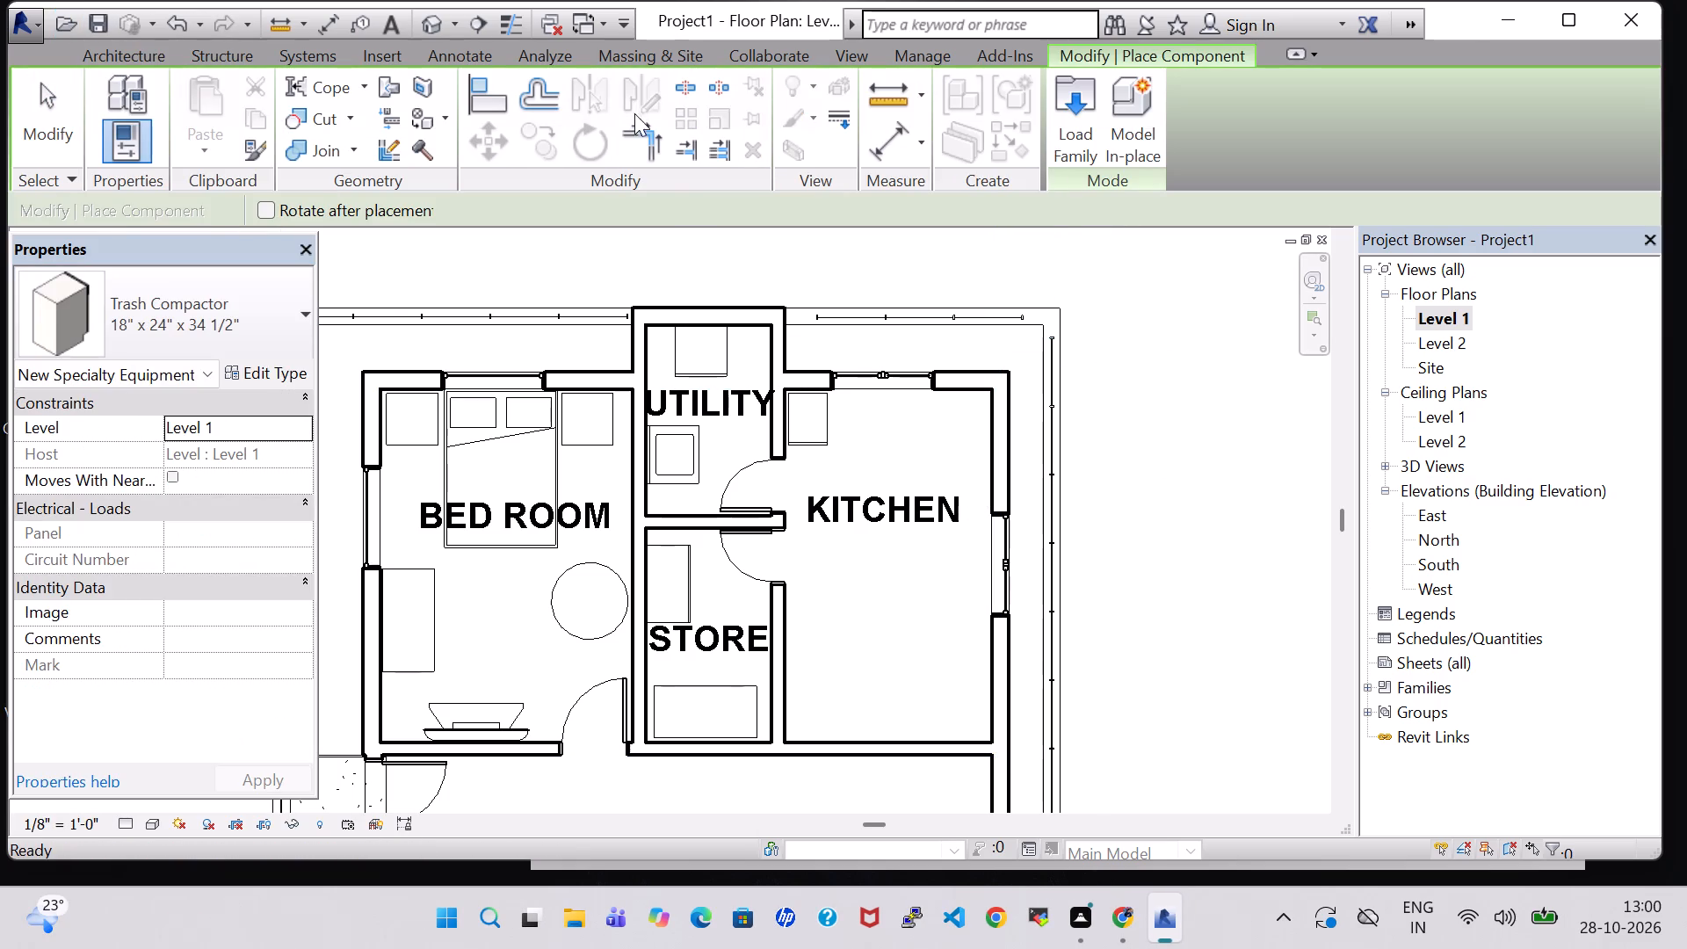
{"action": "left_click", "coordinate": [1094, 132]}
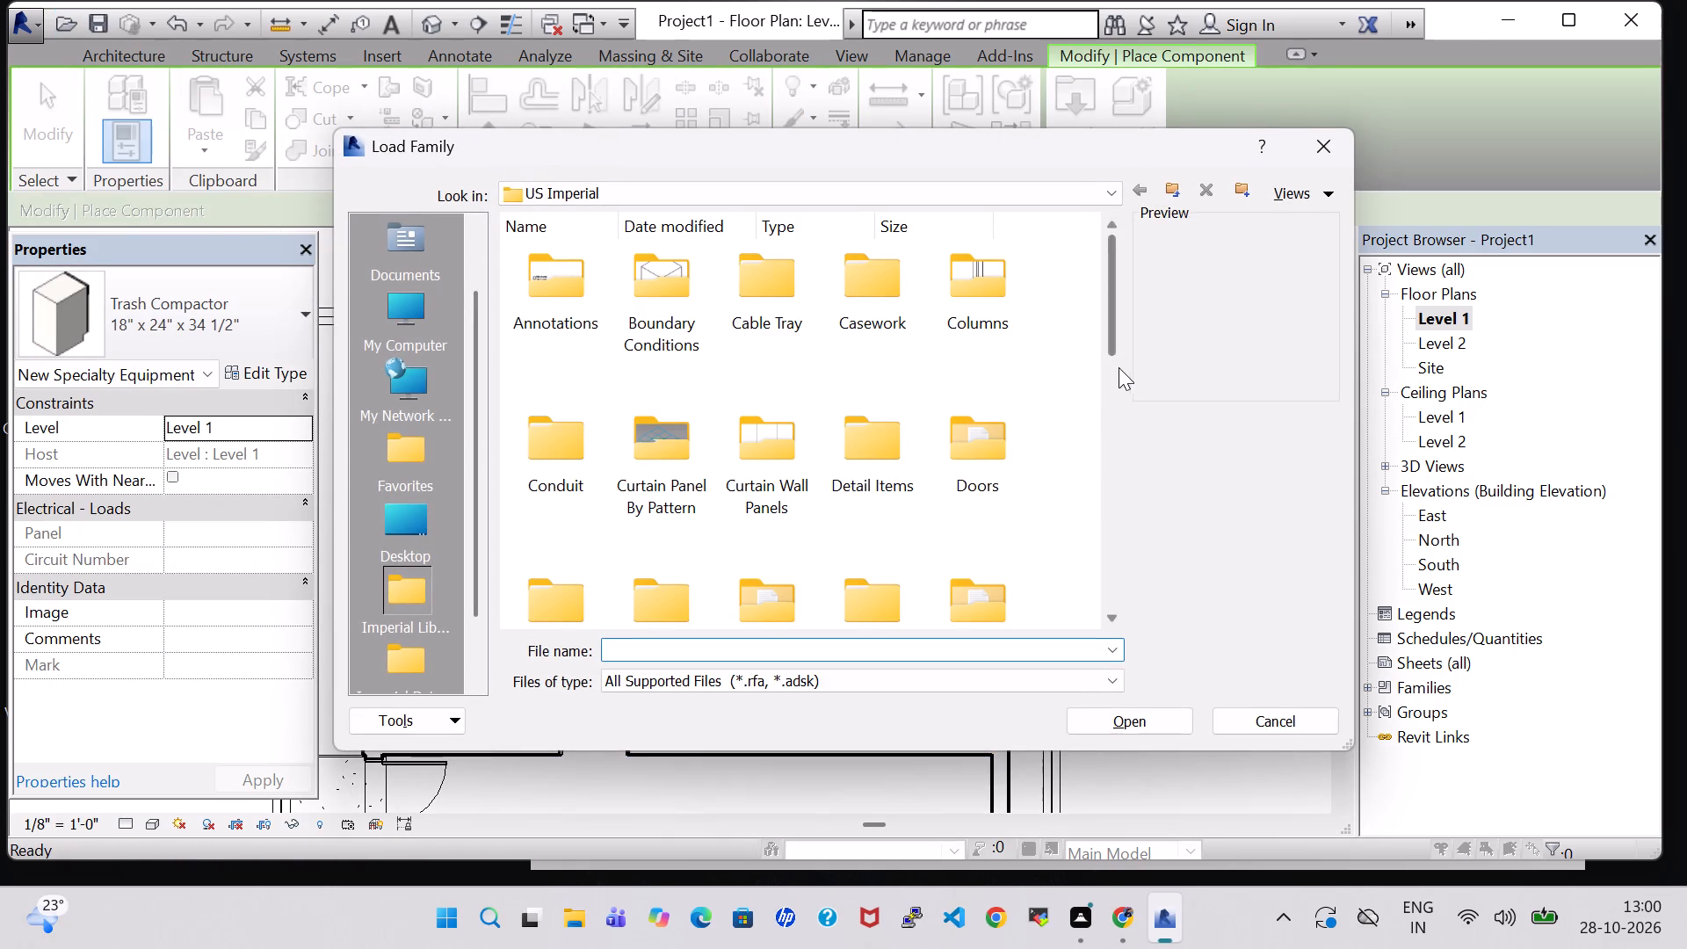
{"action": "scroll", "coordinate": [1088, 382], "scroll_direction": "down", "scroll_amount": 1}
{"action": "double_click", "coordinate": [993, 359]}
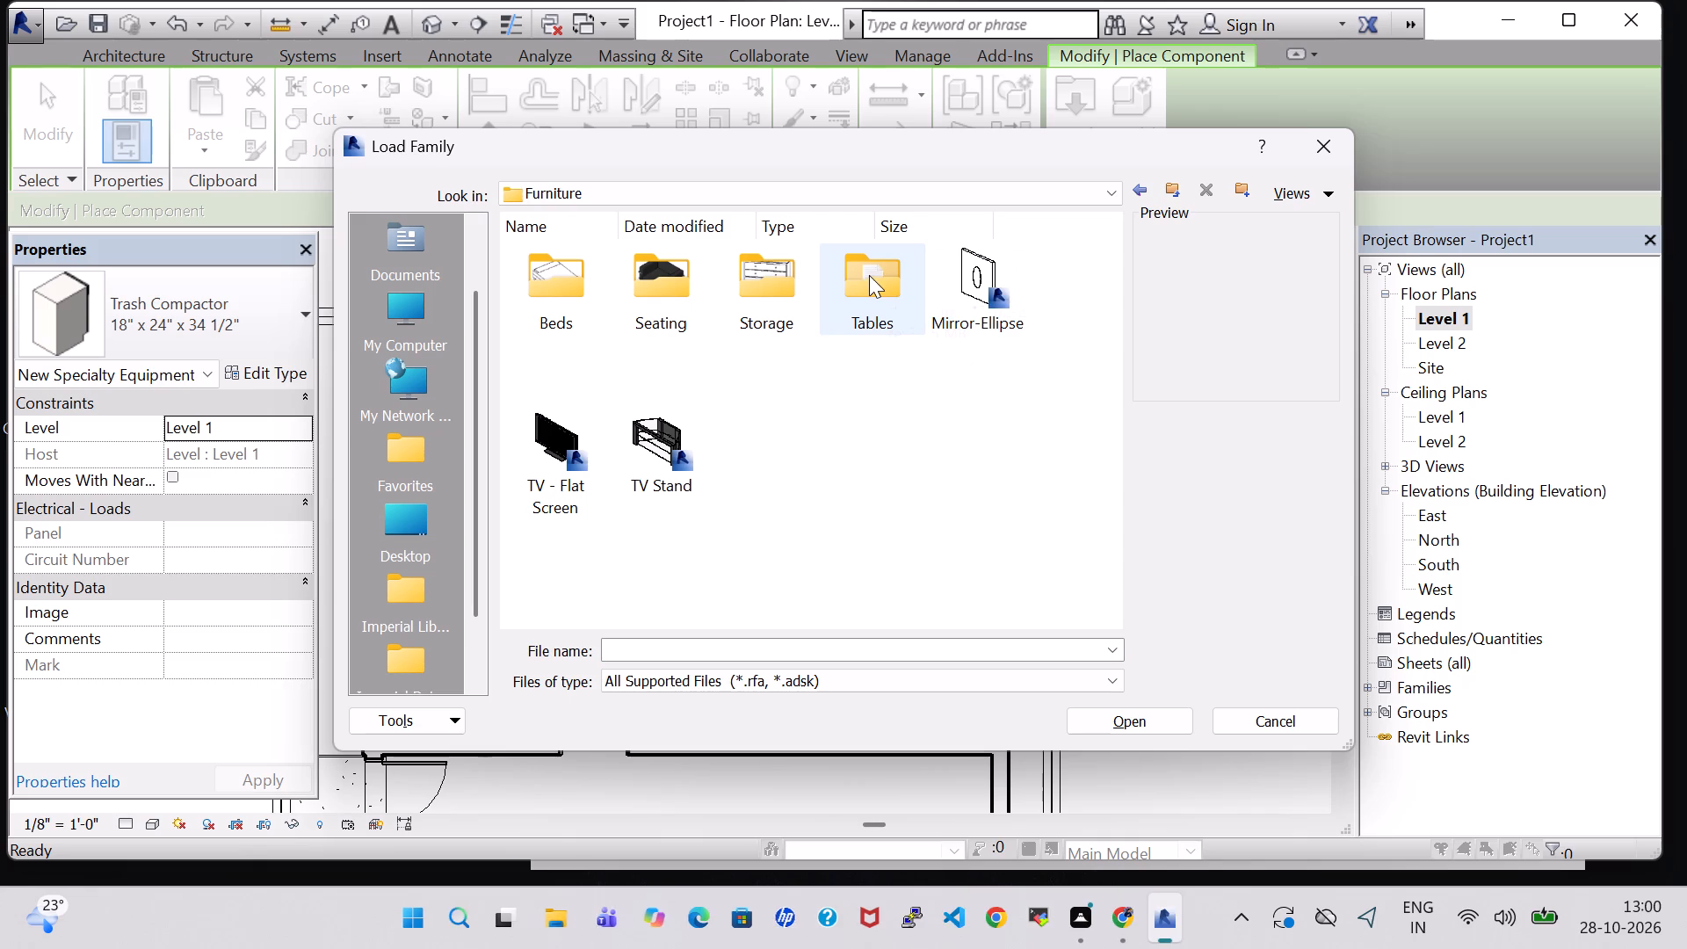
{"action": "left_click", "coordinate": [1144, 185]}
{"action": "scroll", "coordinate": [893, 402], "scroll_direction": "down", "scroll_amount": 1}
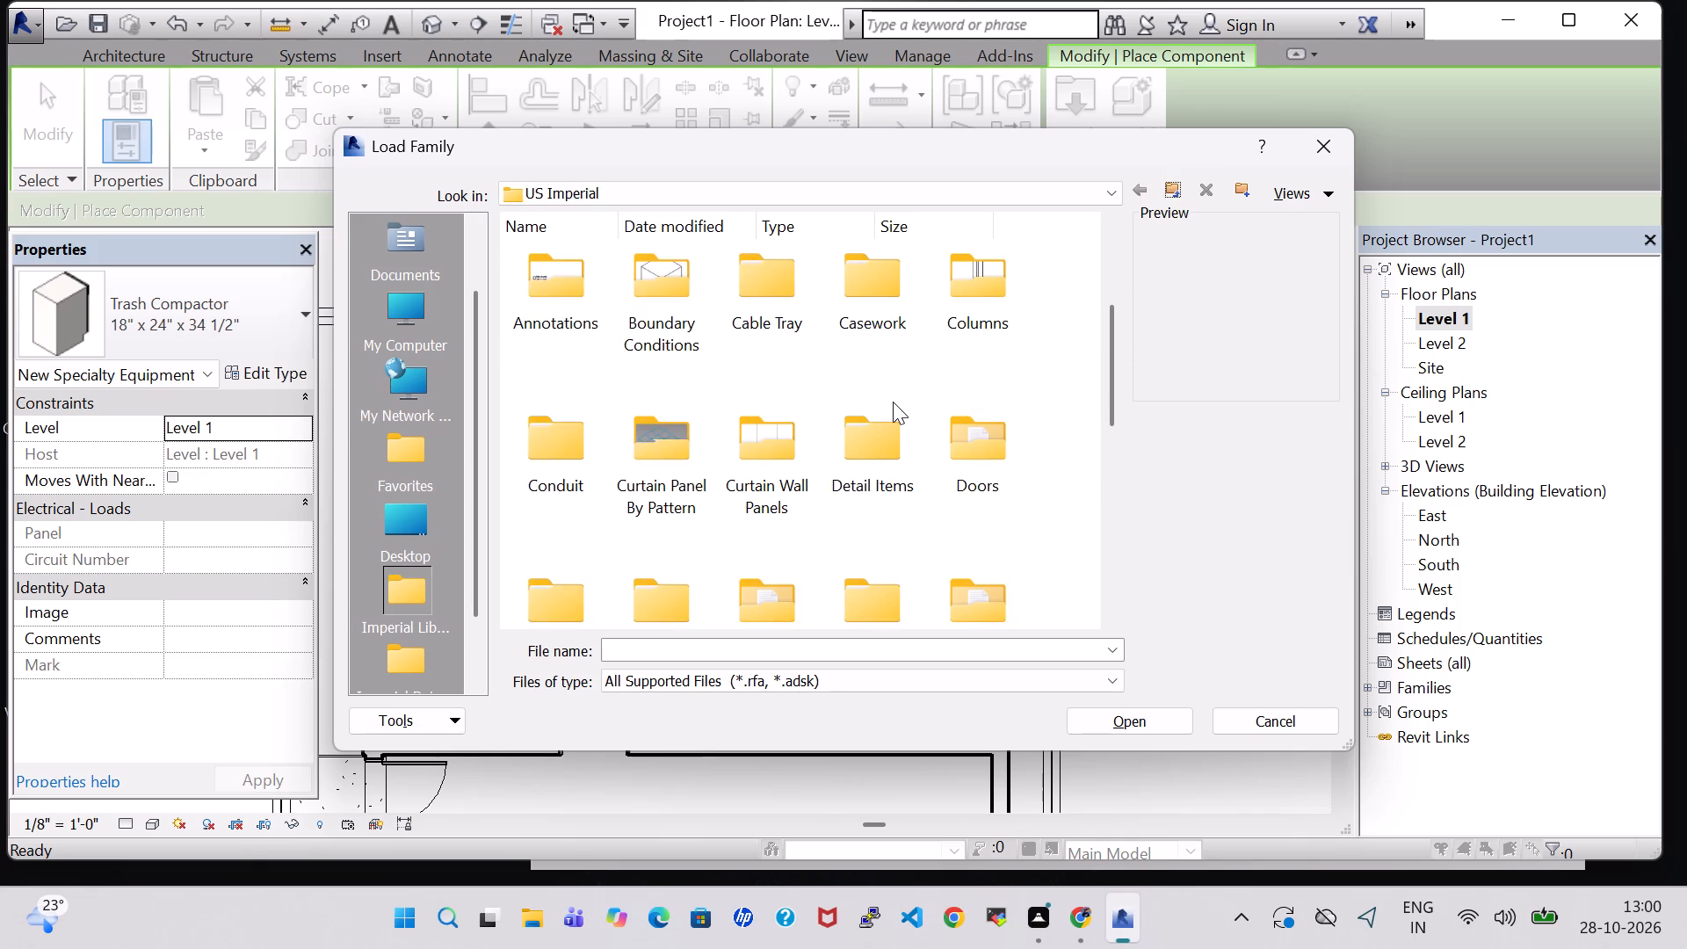
{"action": "scroll", "coordinate": [920, 440], "scroll_direction": "down", "scroll_amount": 1}
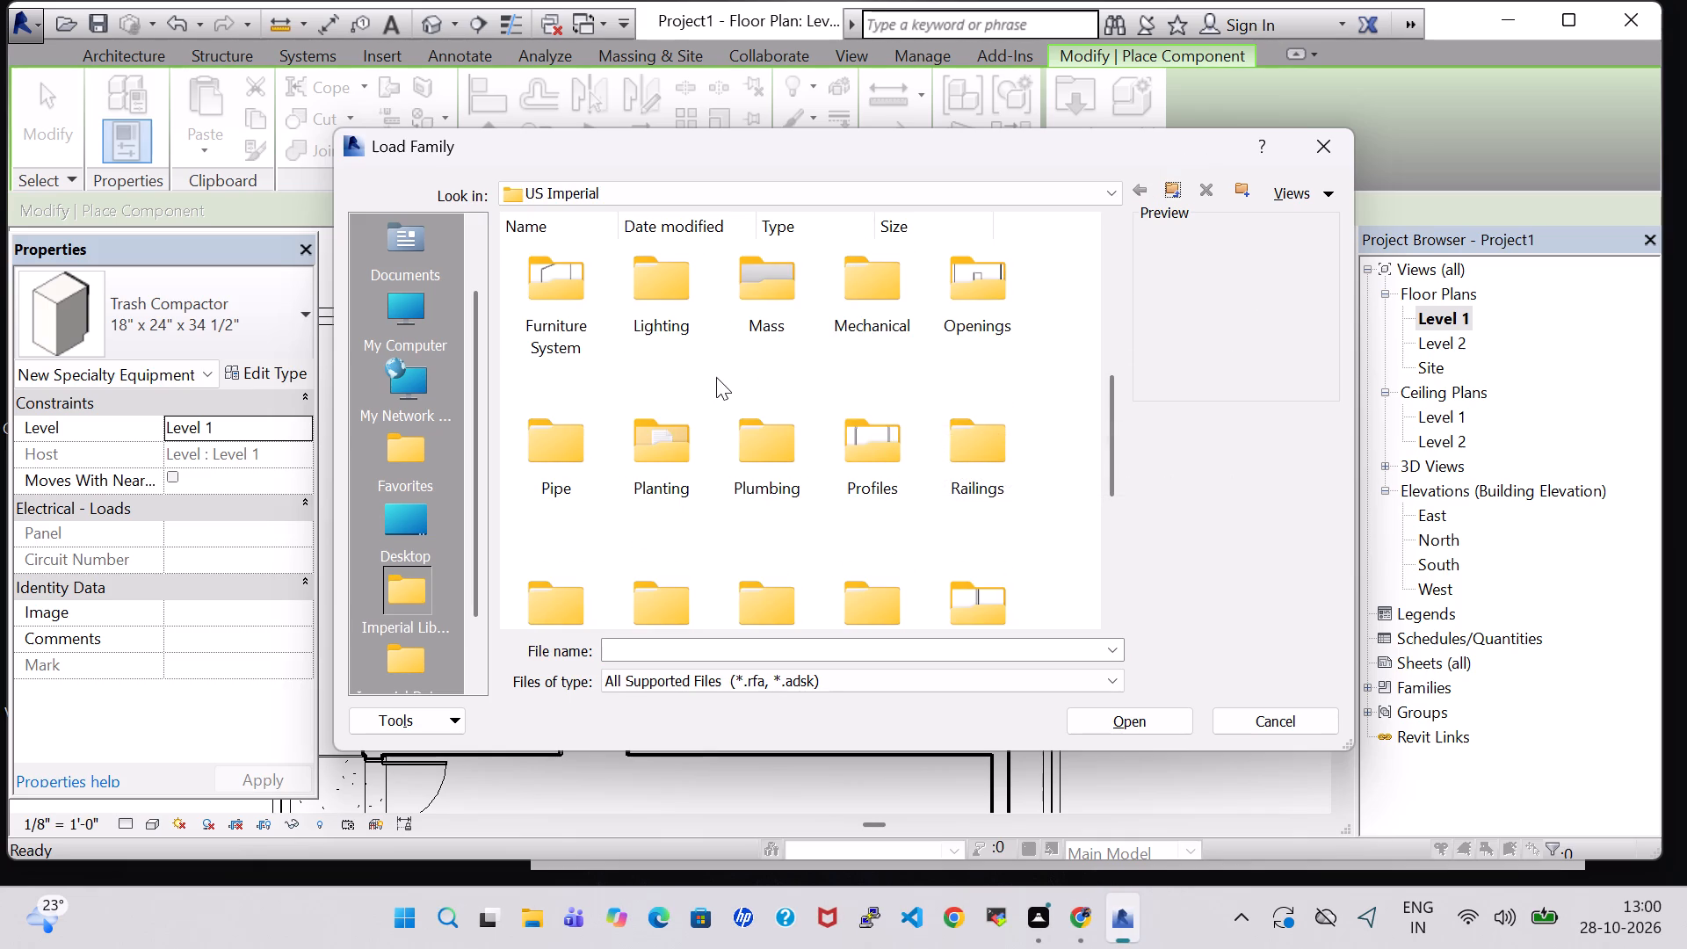
{"action": "scroll", "coordinate": [720, 378], "scroll_direction": "down", "scroll_amount": 1}
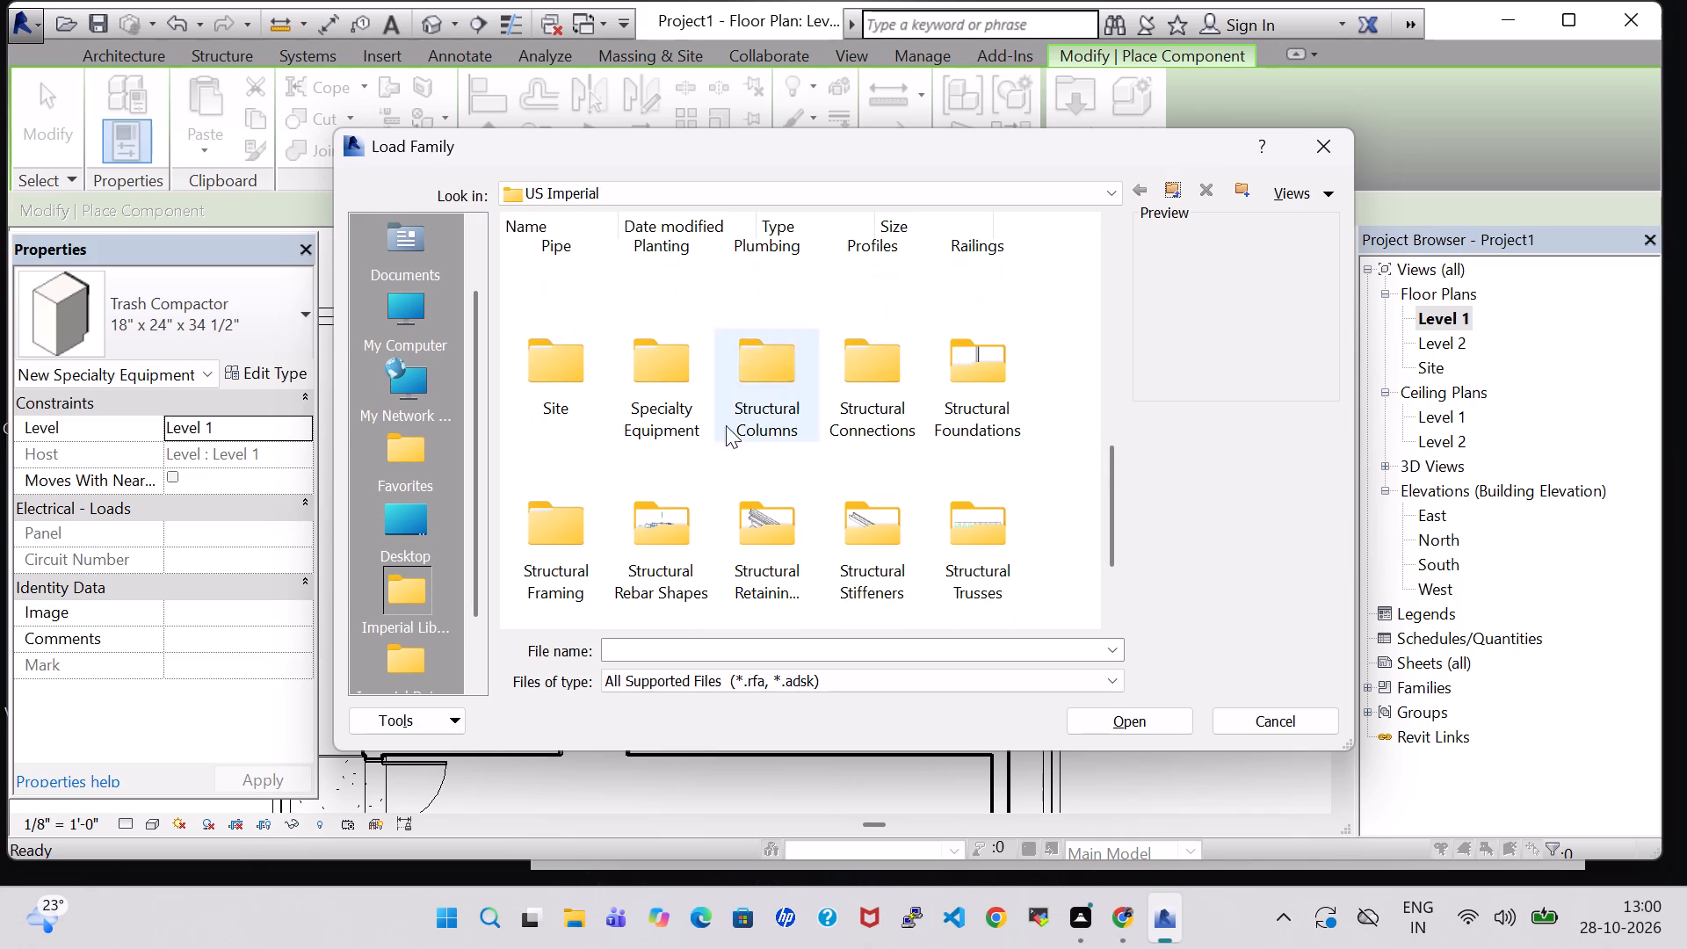
{"action": "scroll", "coordinate": [708, 399], "scroll_direction": "up", "scroll_amount": 1}
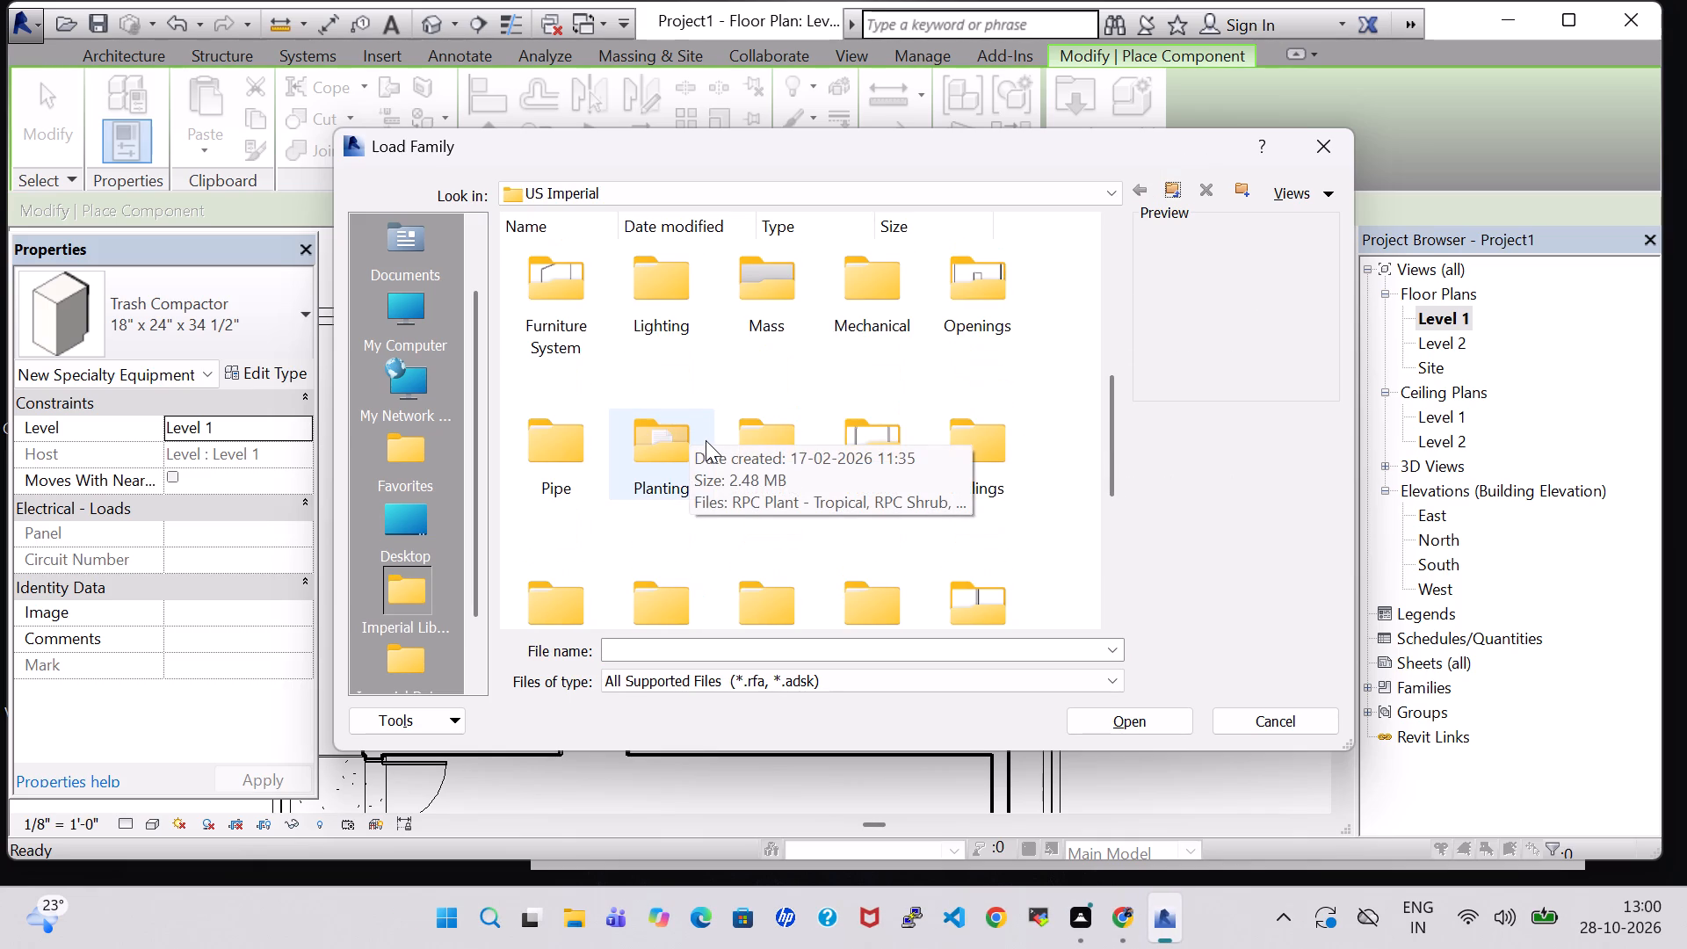
{"action": "scroll", "coordinate": [720, 455], "scroll_direction": "down", "scroll_amount": 2}
{"action": "double_click", "coordinate": [665, 287]}
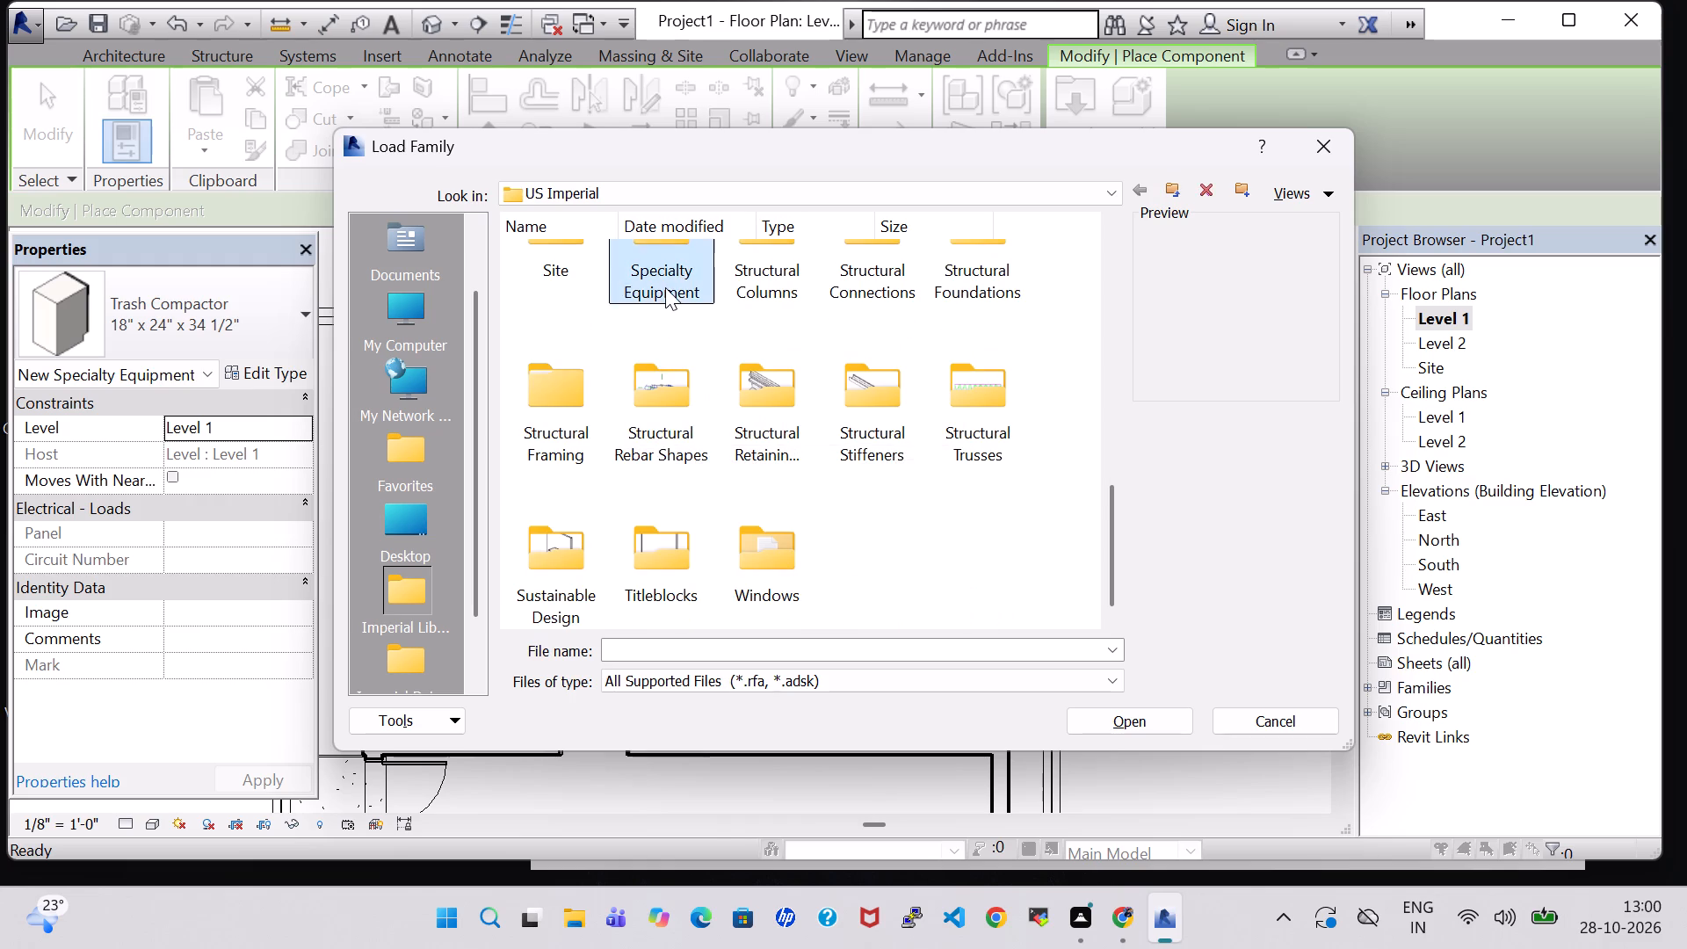
{"action": "double_click", "coordinate": [685, 284]}
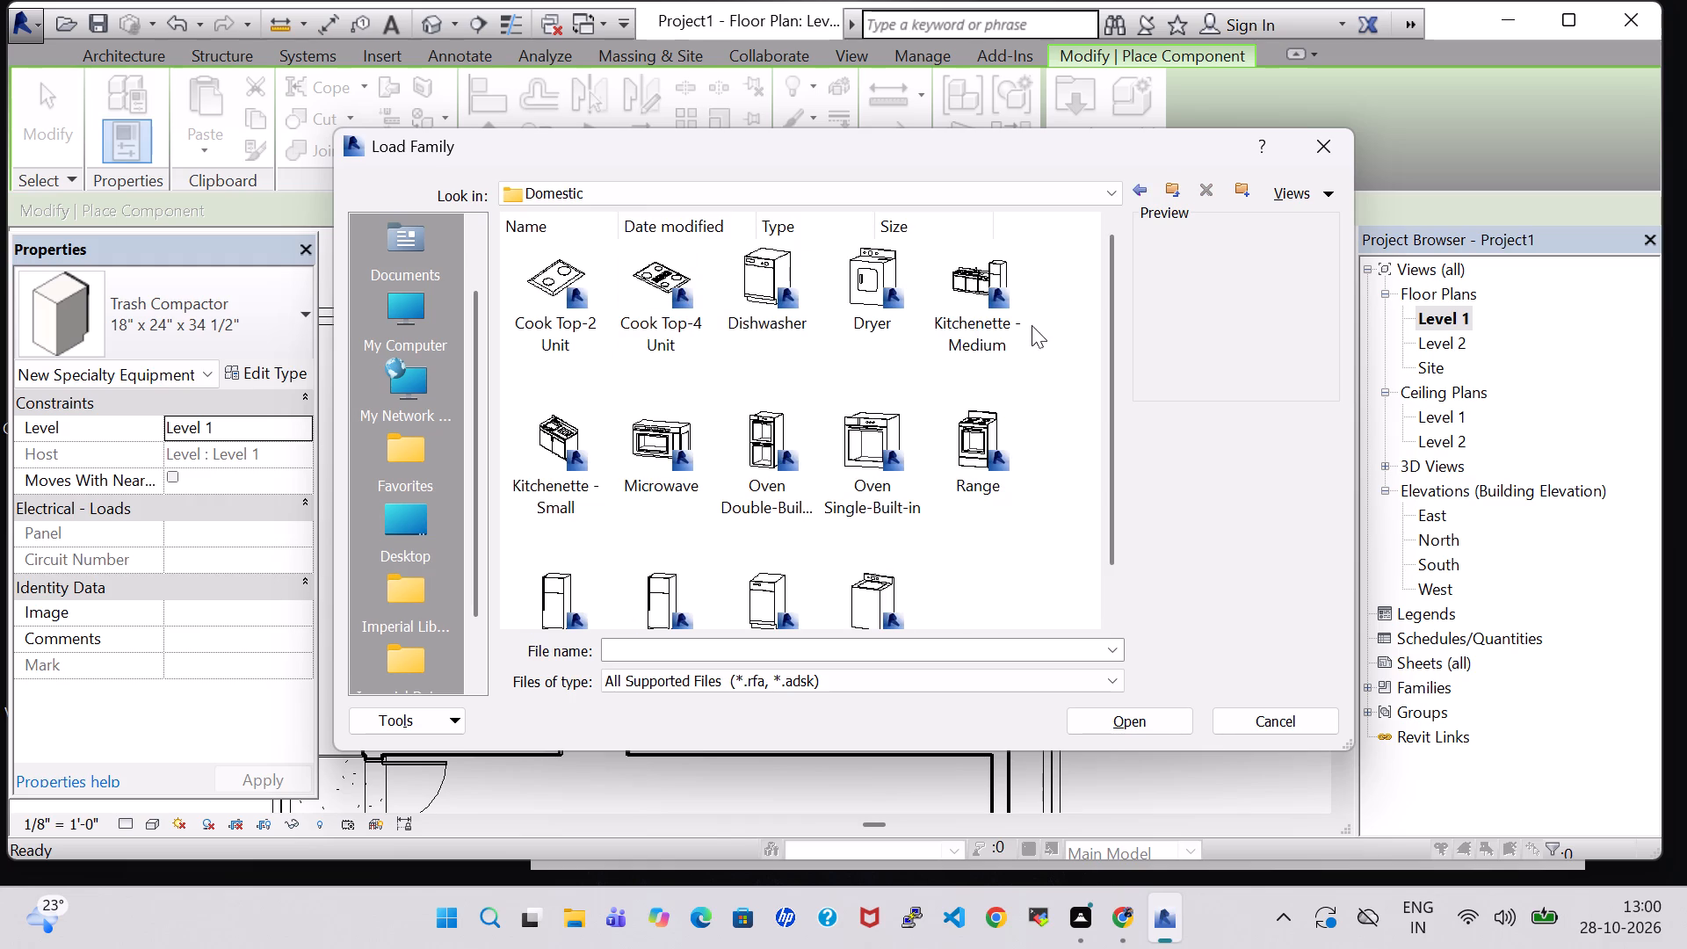
{"action": "left_click", "coordinate": [964, 304]}
{"action": "left_click", "coordinate": [1134, 719]}
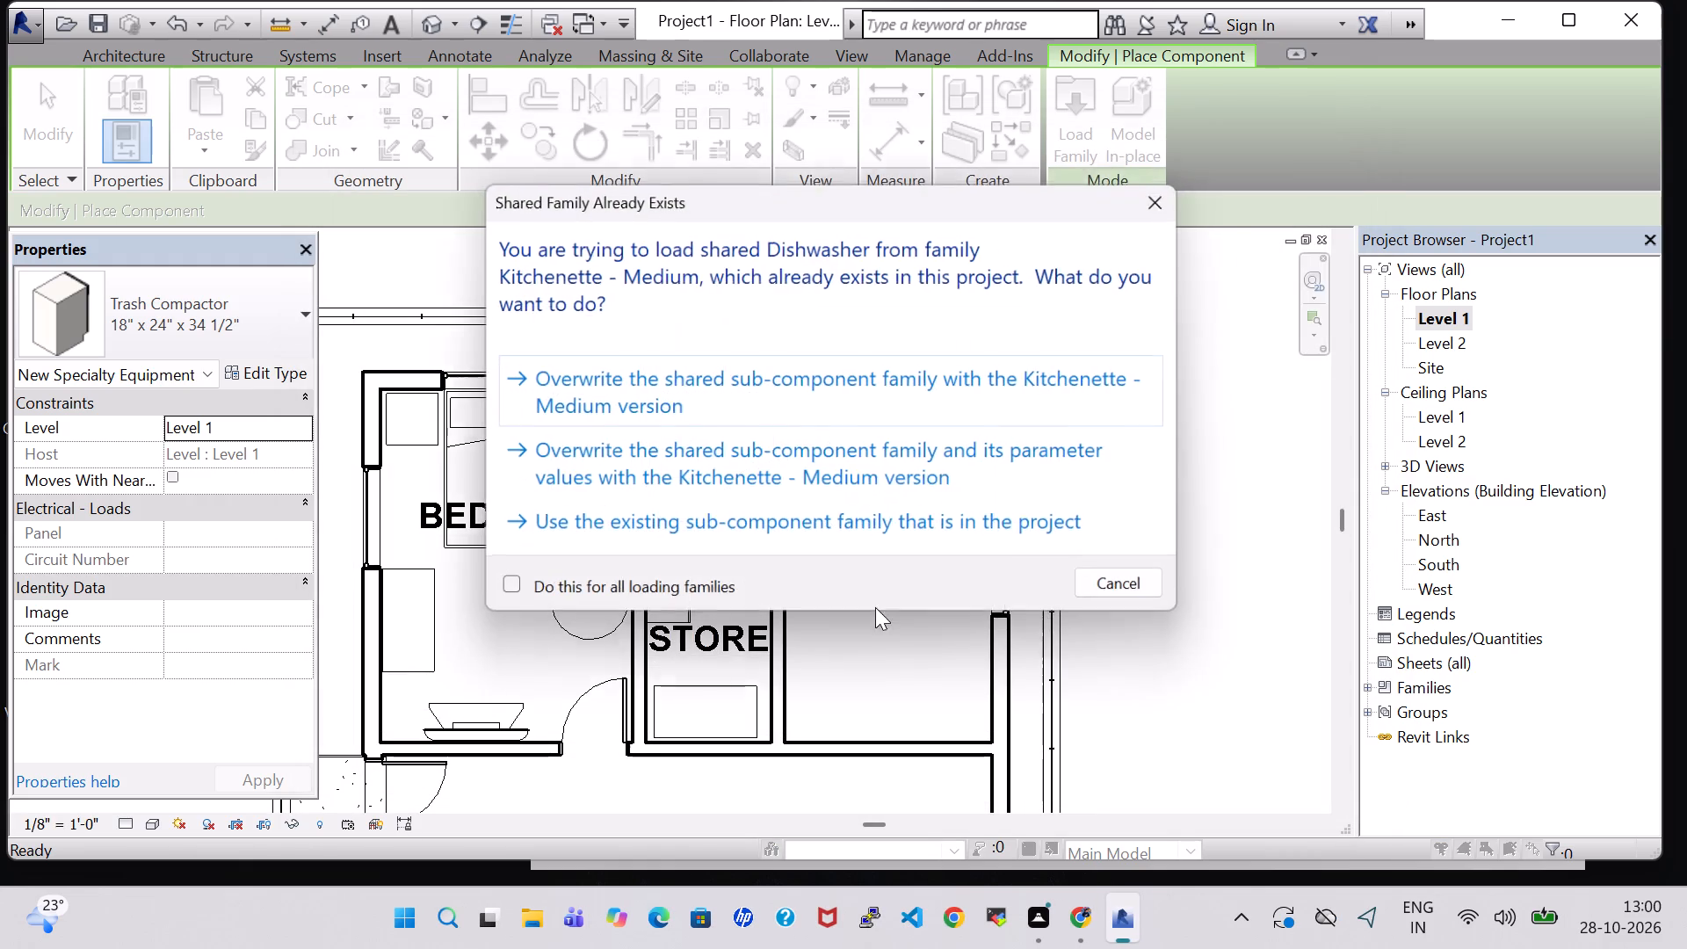
{"action": "left_click", "coordinate": [807, 520]}
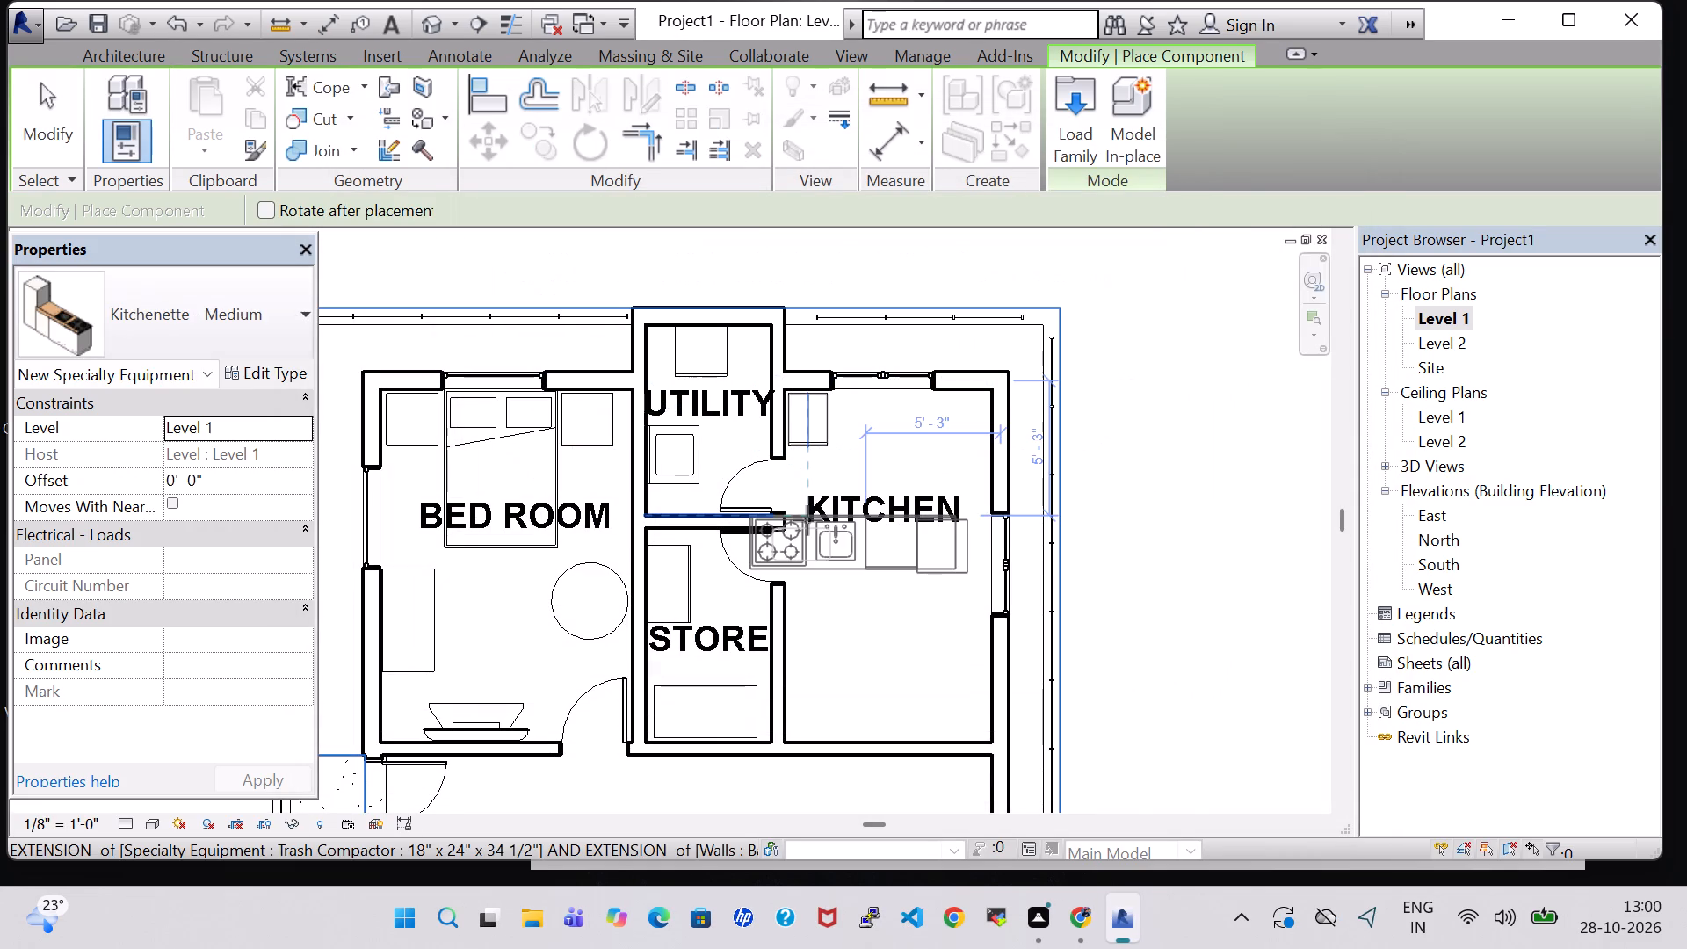
Place one Kitchenette - Medium rotated along the KITCHEN's outer side wall, cooktop end toward the trash compactor's window wall, and end placement.
{"action": "key", "text": "space"}
{"action": "key", "text": "space"}
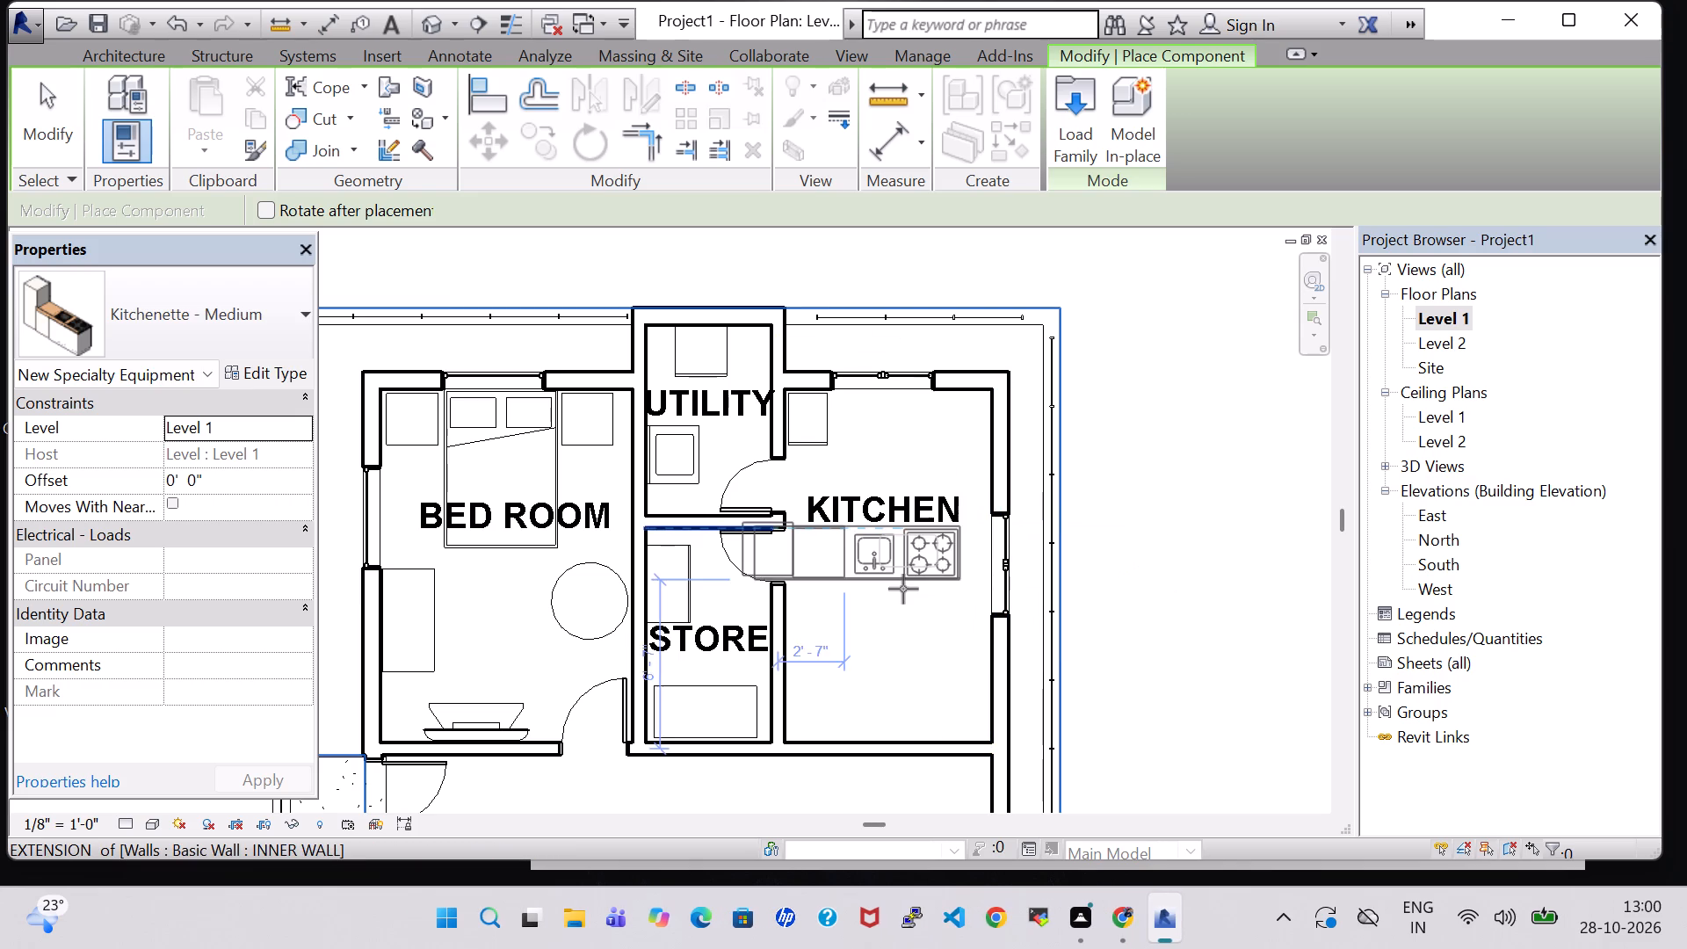
{"action": "key", "text": "space"}
{"action": "scroll", "coordinate": [904, 590], "scroll_direction": "up", "scroll_amount": 5}
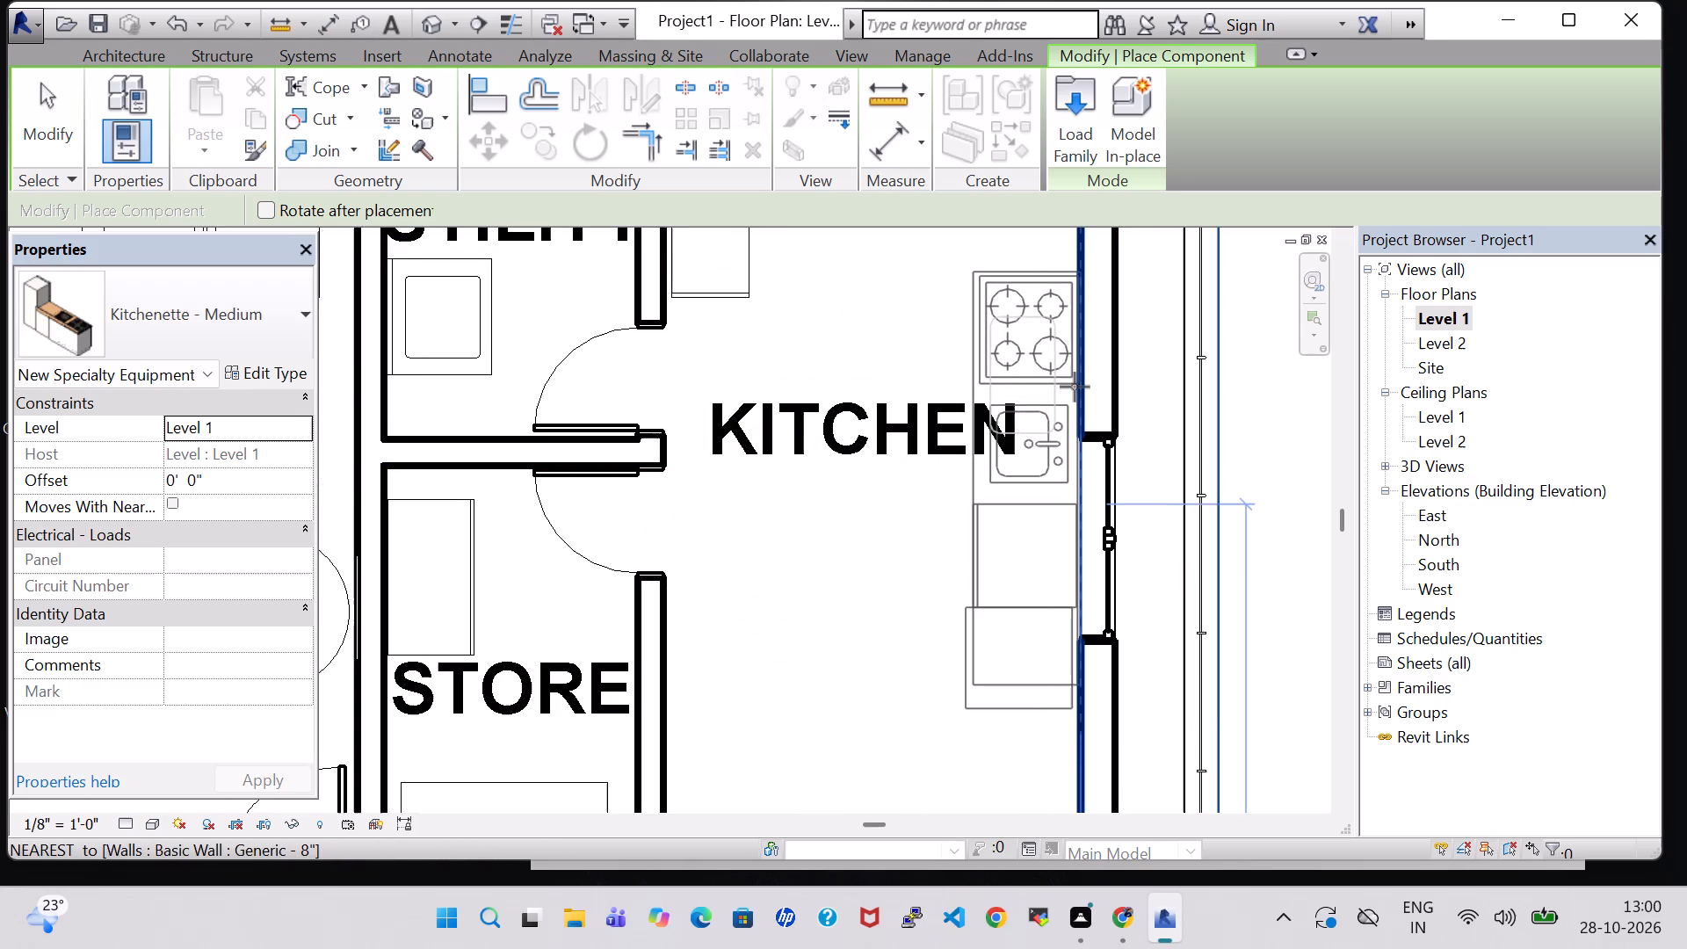
{"action": "left_click", "coordinate": [1075, 387]}
{"action": "scroll", "coordinate": [944, 483], "scroll_direction": "down", "scroll_amount": 7}
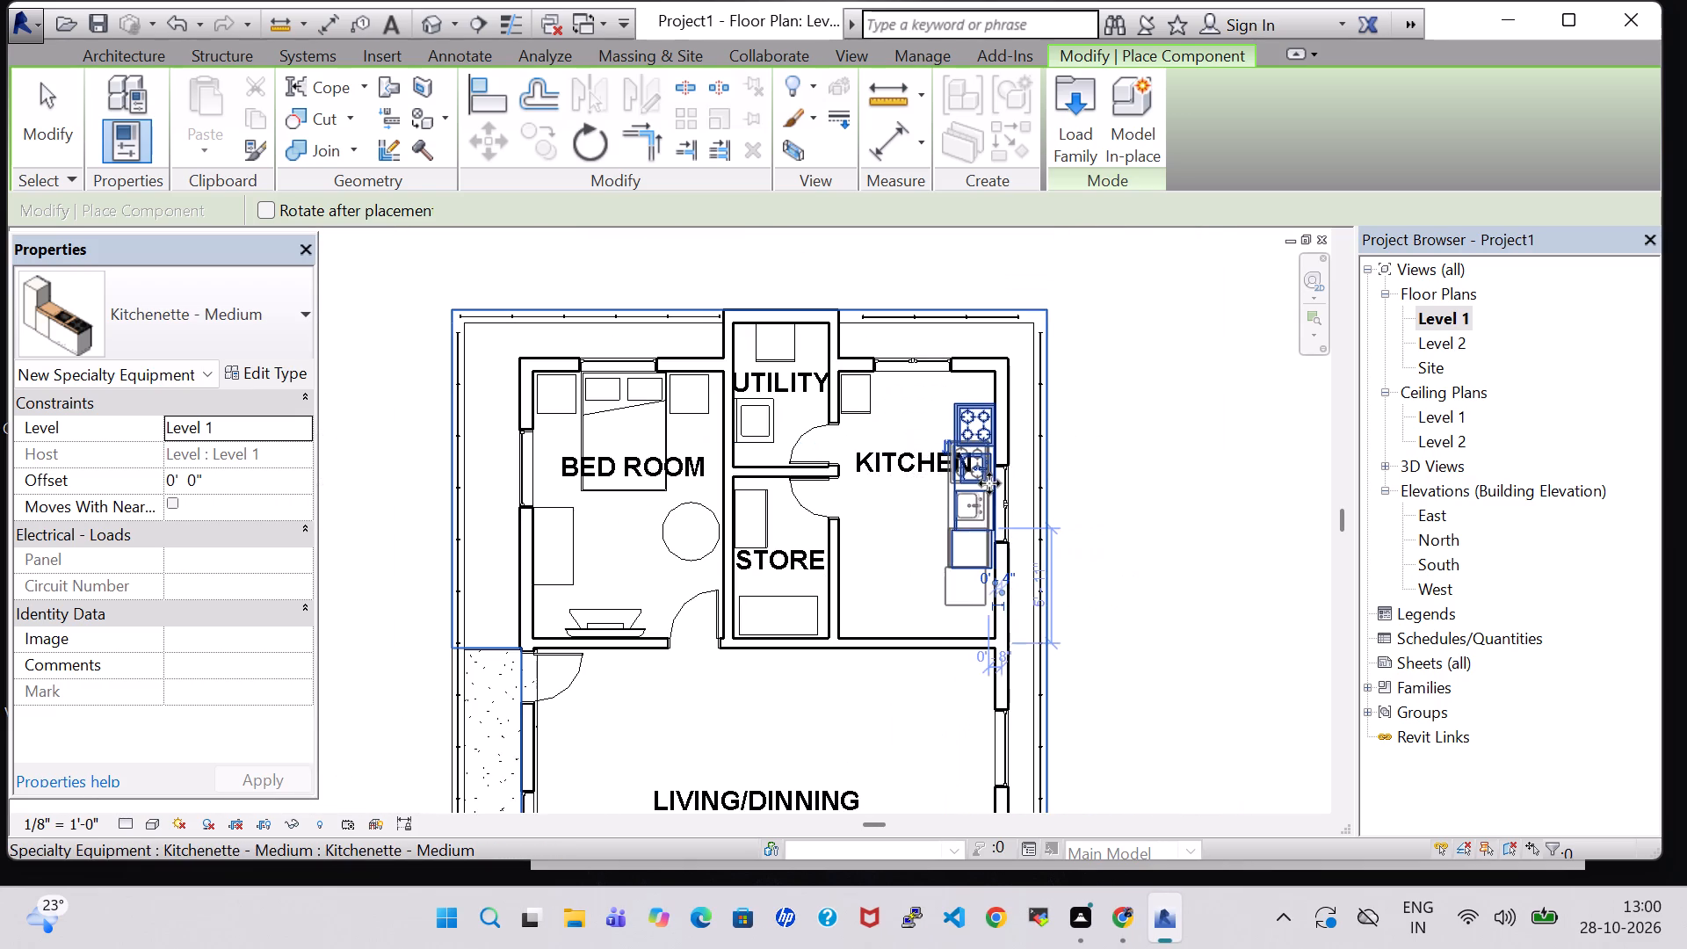
{"action": "key", "text": "Escape"}
{"action": "key", "text": "Escape"}
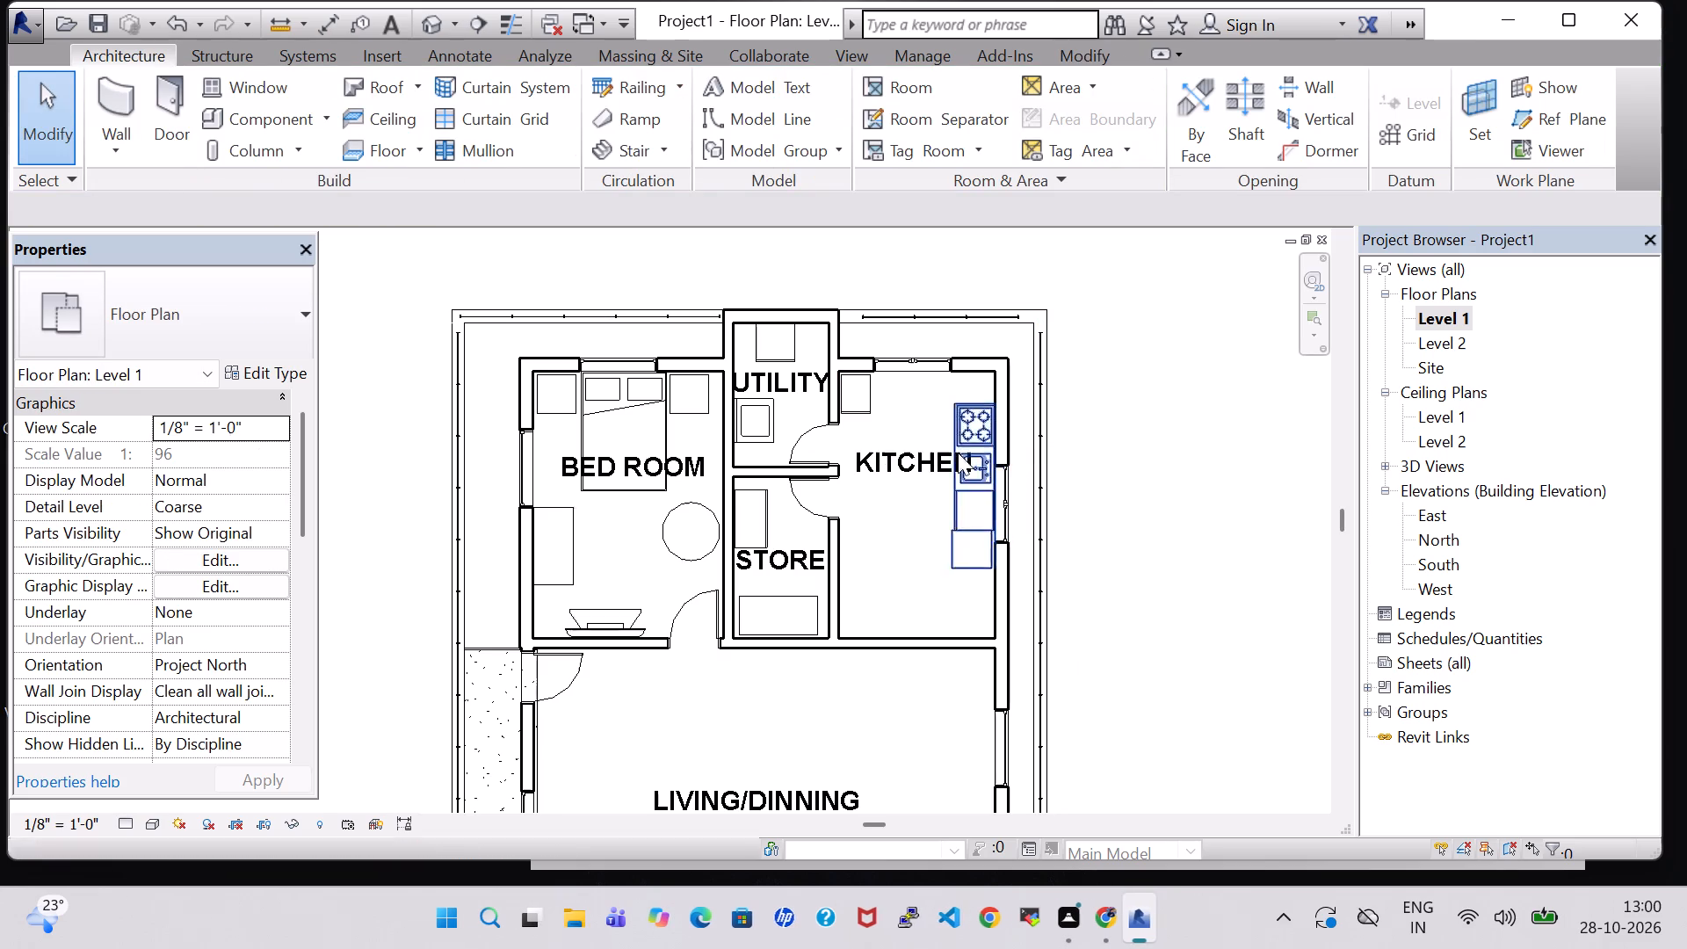
Load the Oven Double-Built-in family from the Domestic folder of the Specialty Equipment library.
{"action": "left_click", "coordinate": [271, 118]}
{"action": "left_click", "coordinate": [1086, 124]}
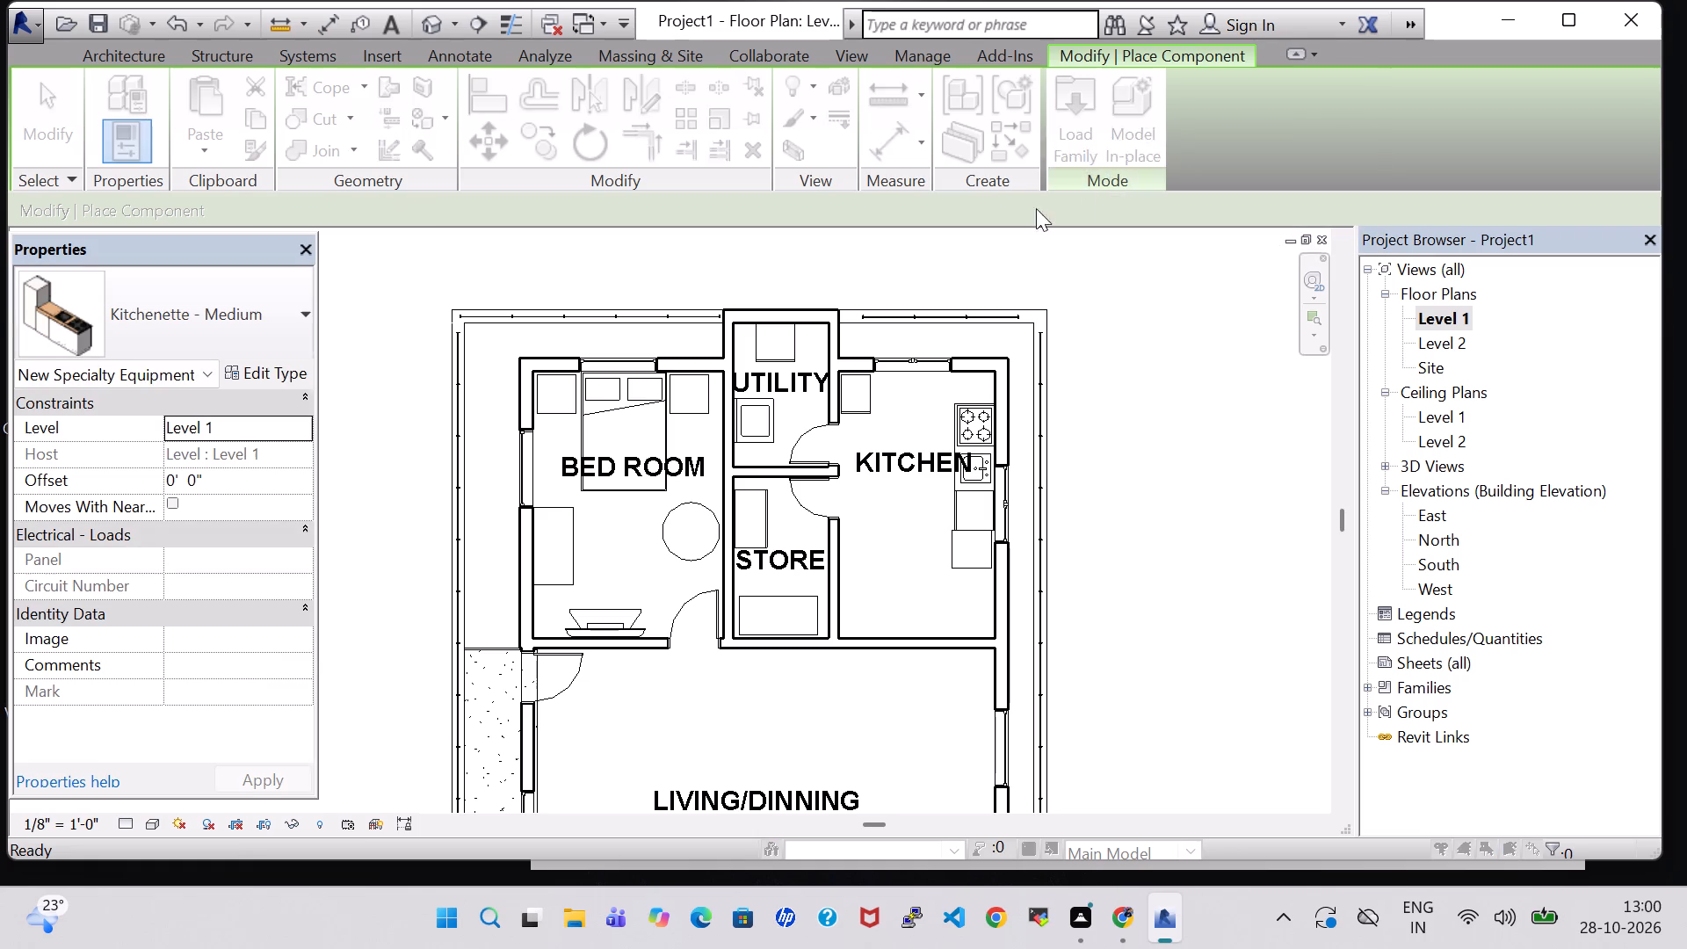
{"action": "scroll", "coordinate": [828, 475], "scroll_direction": "down", "scroll_amount": 2}
{"action": "scroll", "coordinate": [735, 451], "scroll_direction": "down", "scroll_amount": 2}
{"action": "double_click", "coordinate": [661, 269]}
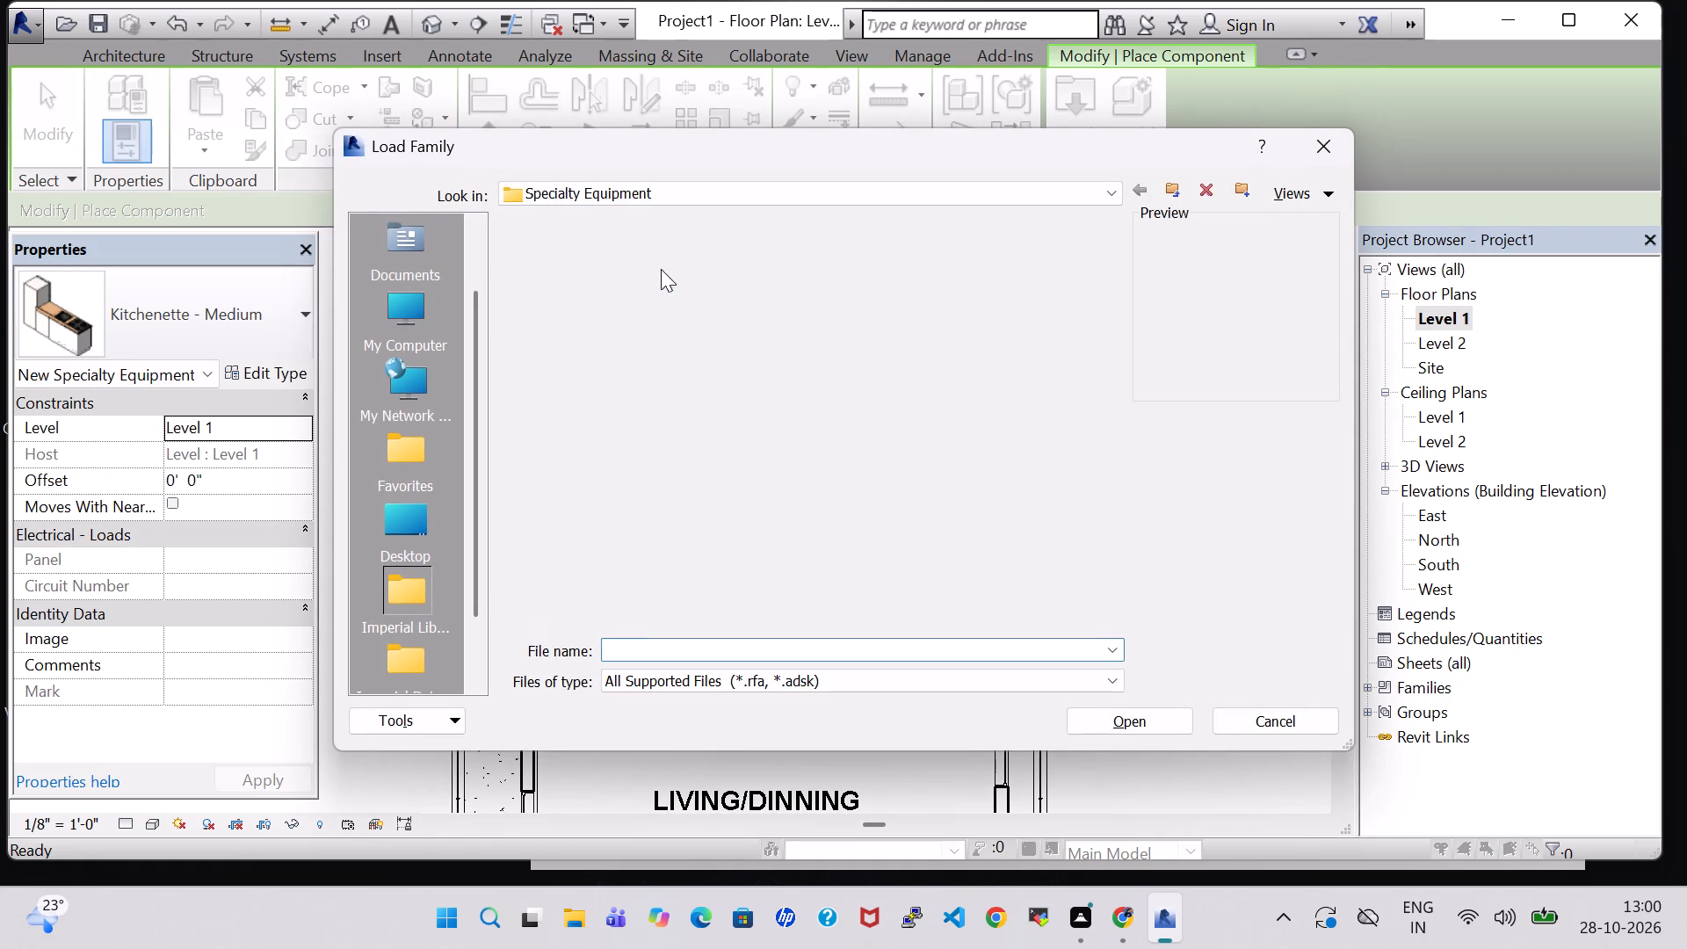
{"action": "double_click", "coordinate": [666, 310]}
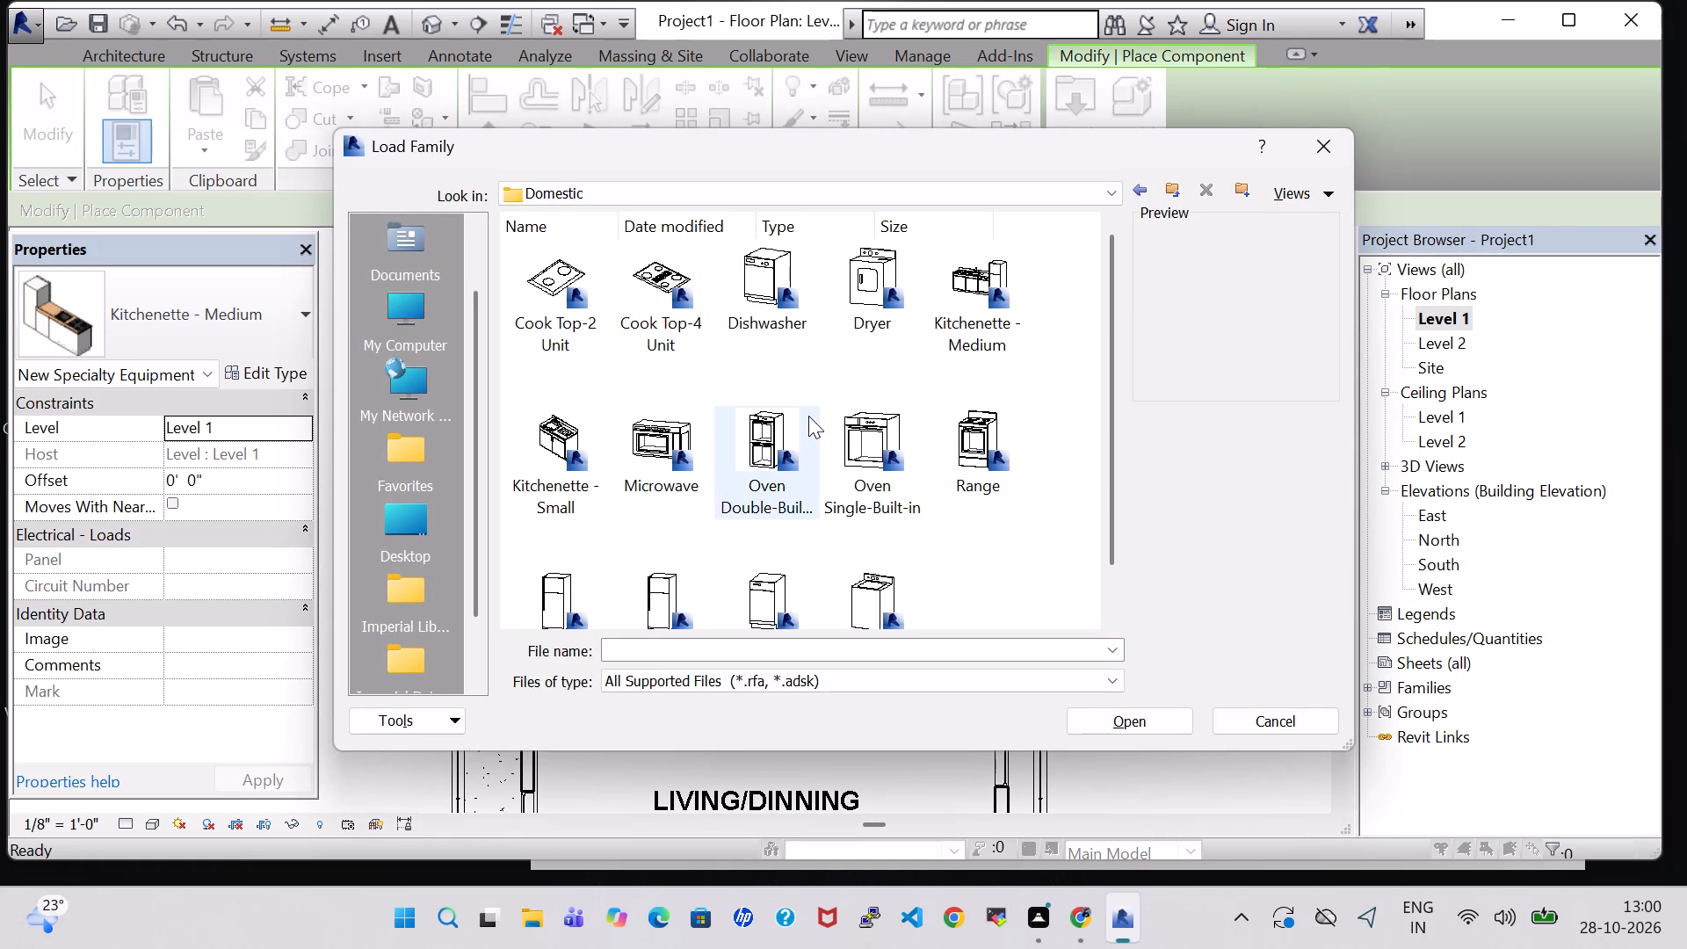
{"action": "left_click", "coordinate": [799, 417]}
{"action": "left_click", "coordinate": [1142, 724]}
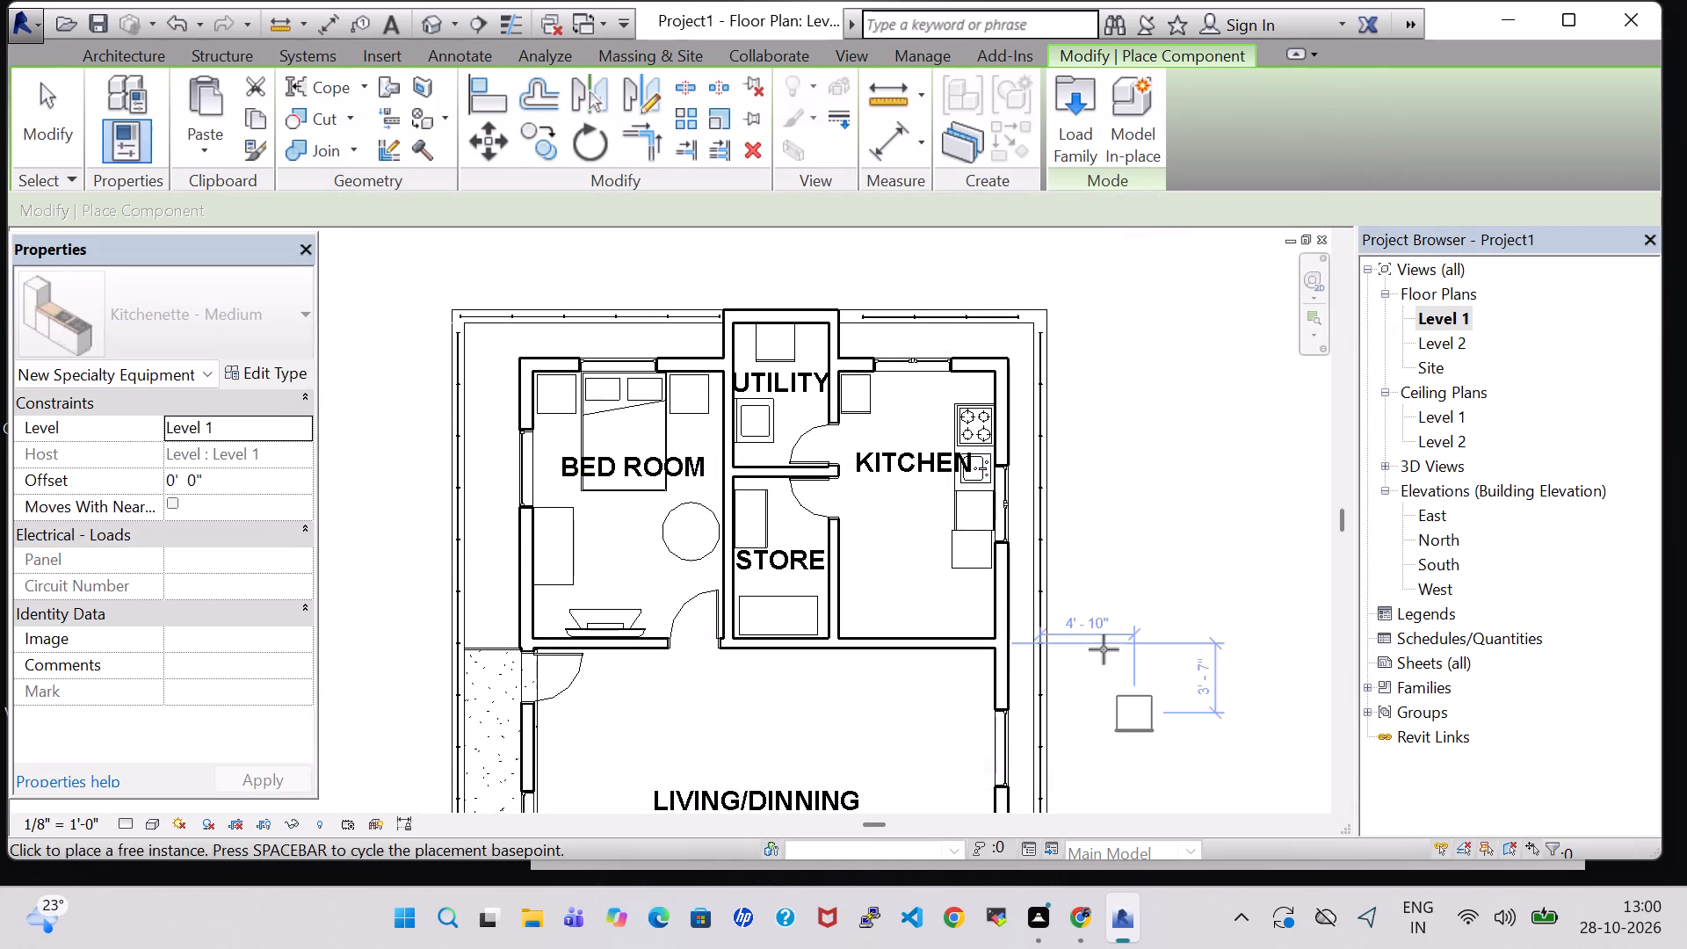
Place one 21 1/2" x 39 1/4" x 21" Oven Double-Built-in at the KITCHEN window between the trash compactor and kitchenette, and end placement.
{"action": "scroll", "coordinate": [926, 418], "scroll_direction": "up", "scroll_amount": 3}
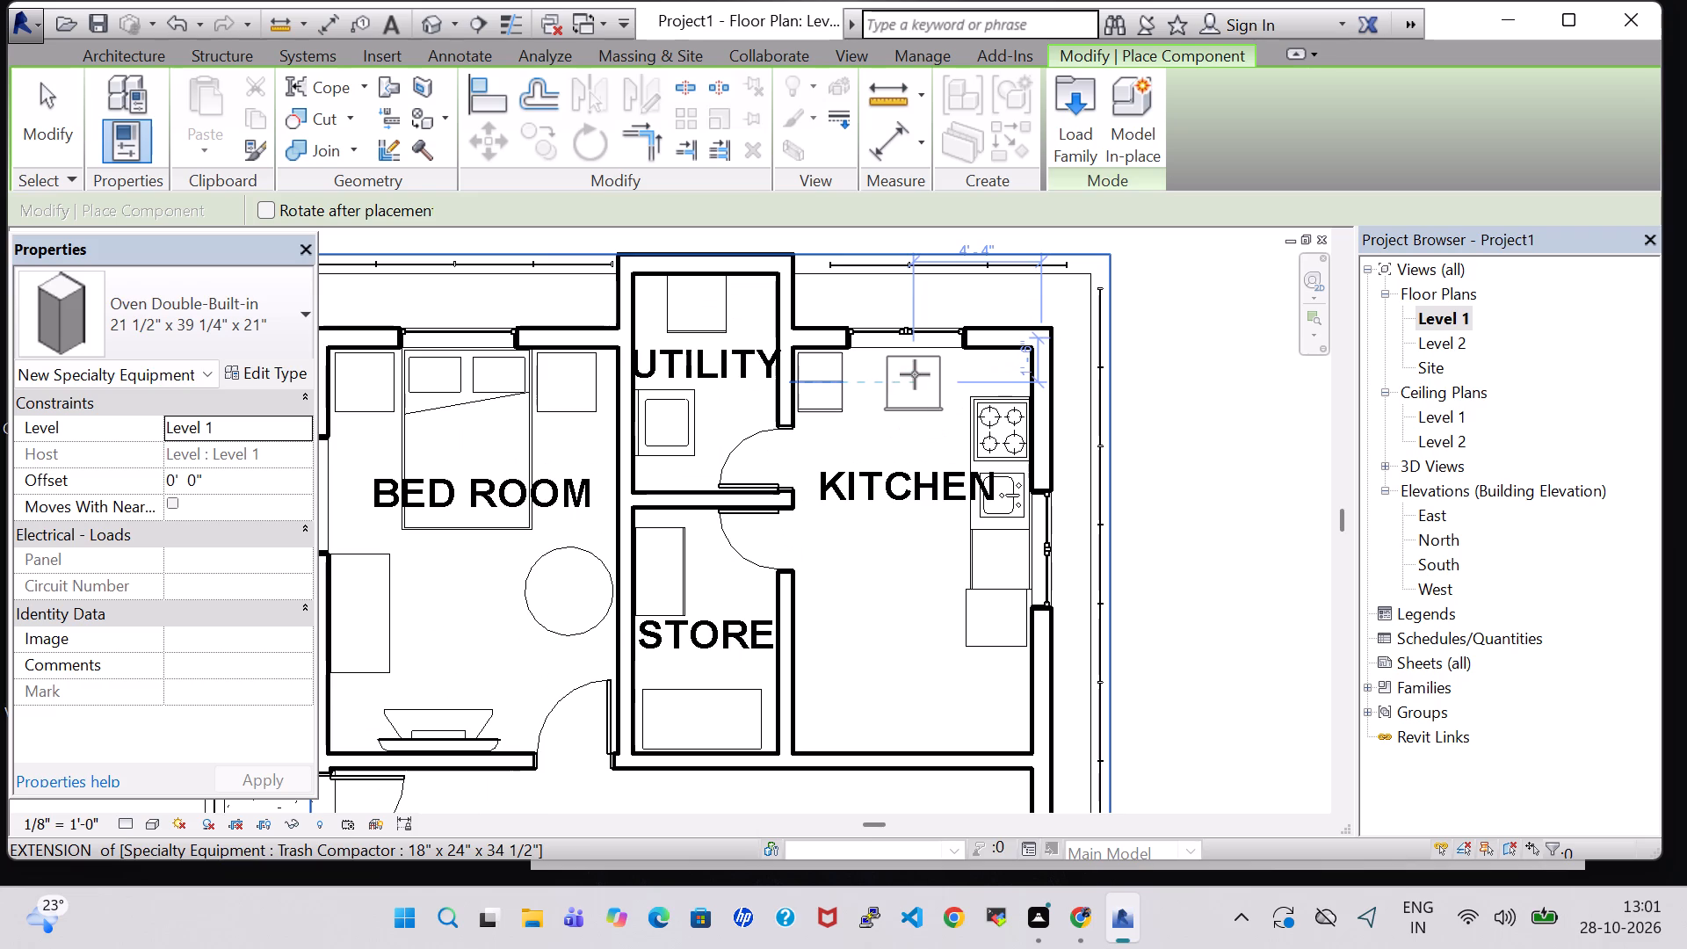
{"action": "left_click", "coordinate": [910, 369]}
{"action": "key", "text": "Escape"}
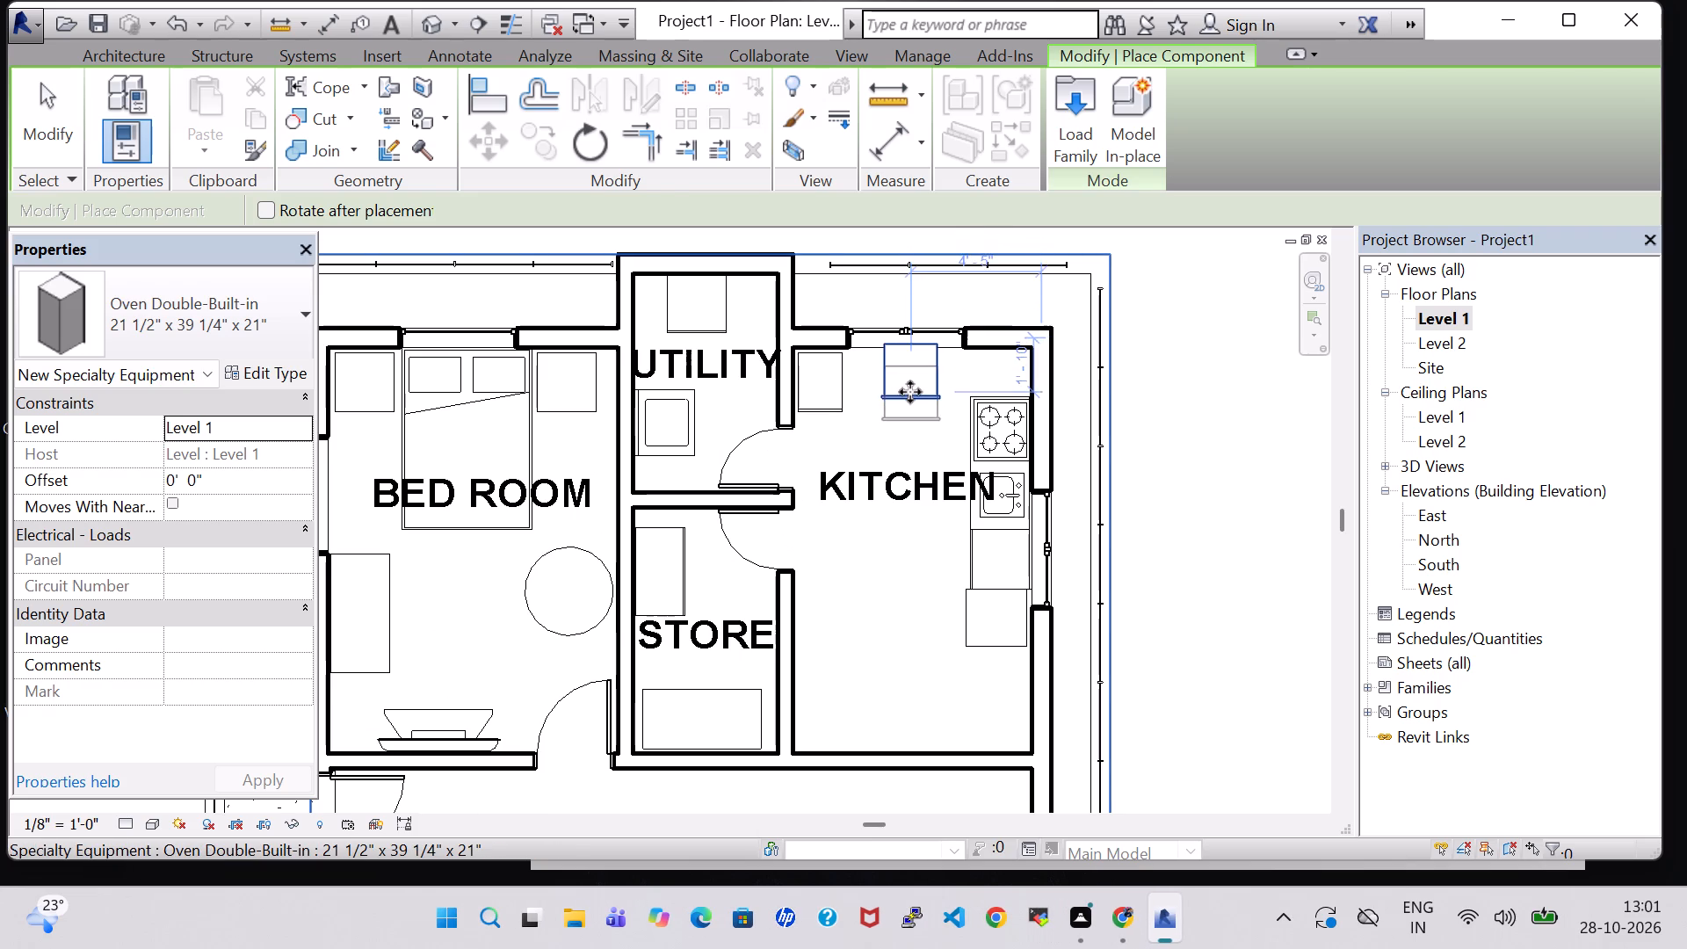
{"action": "key", "text": "Escape"}
Nudge the built-in oven in the KITCHEN slightly away from the window wall and the kitchenette, about 4'-7" from the outer side wall.
{"action": "left_click", "coordinate": [911, 398]}
{"action": "key", "text": "Down"}
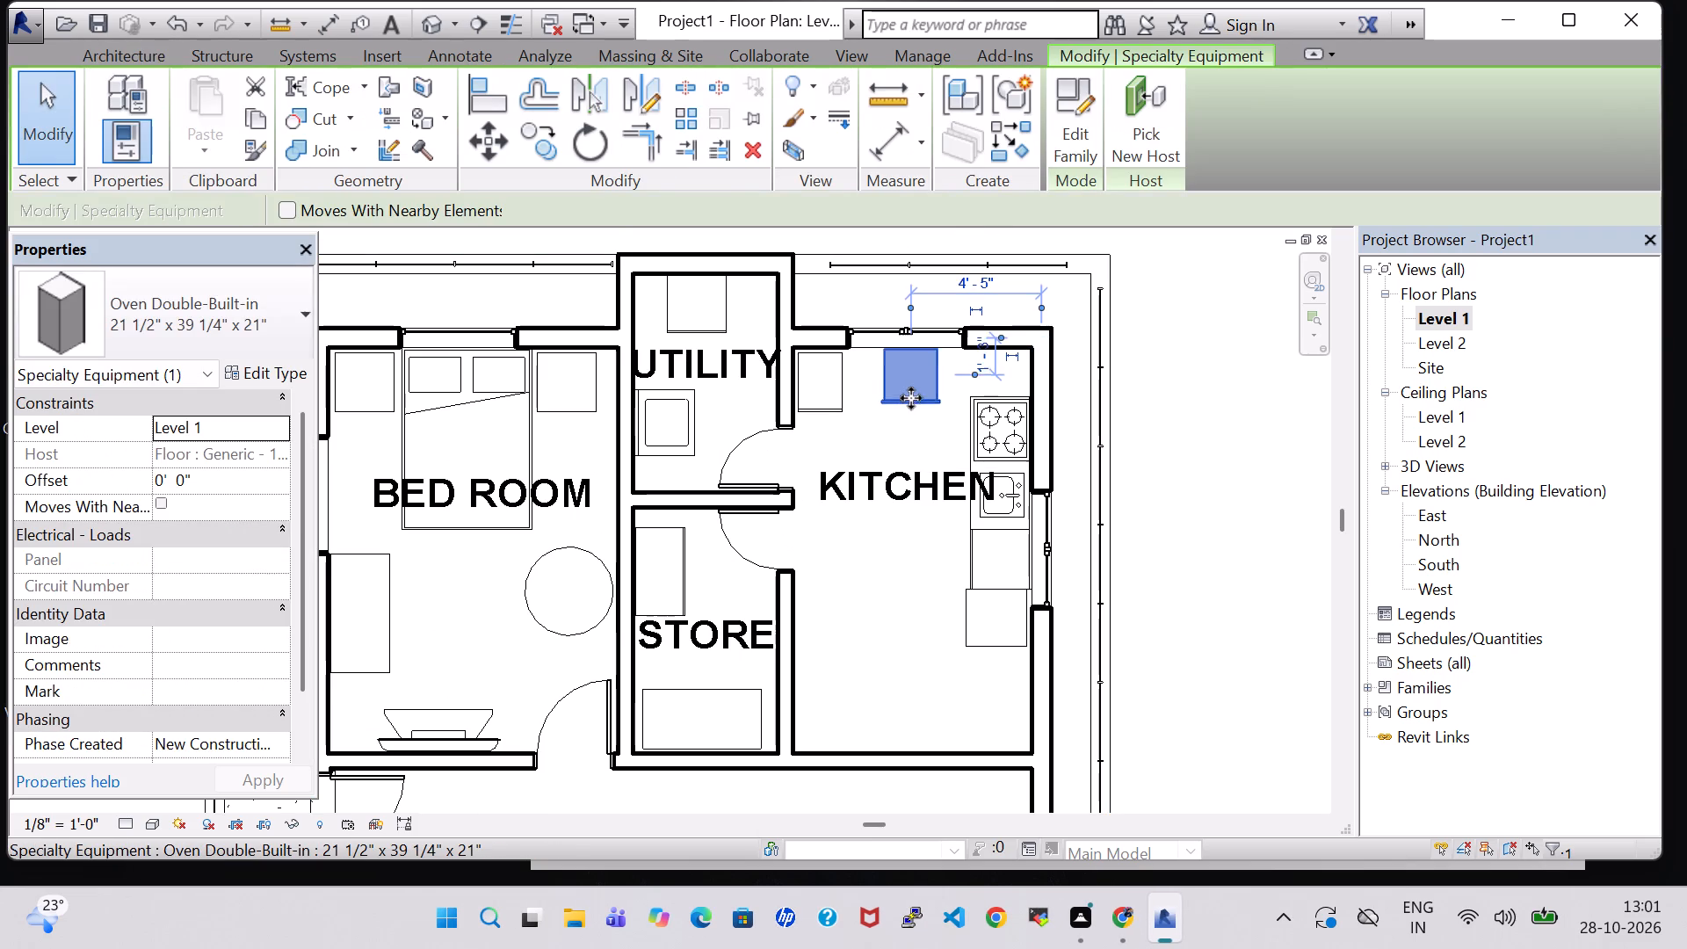
{"action": "key", "text": "Down"}
{"action": "key", "text": "Left"}
{"action": "key", "text": "Up"}
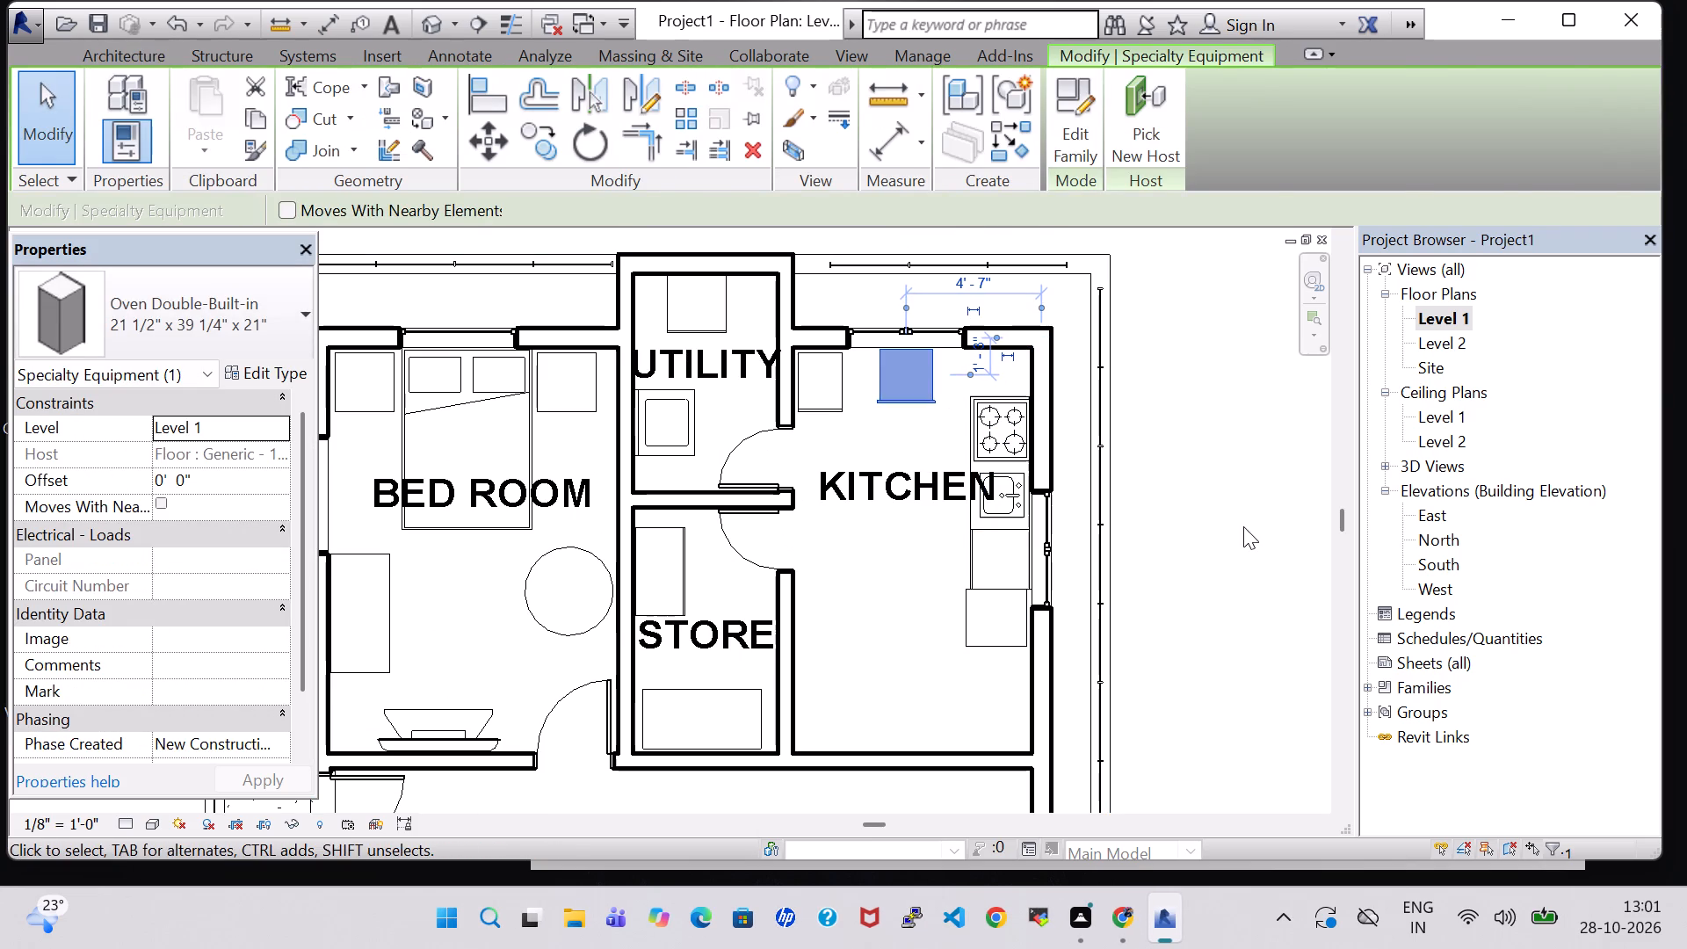
{"action": "left_click", "coordinate": [1244, 526]}
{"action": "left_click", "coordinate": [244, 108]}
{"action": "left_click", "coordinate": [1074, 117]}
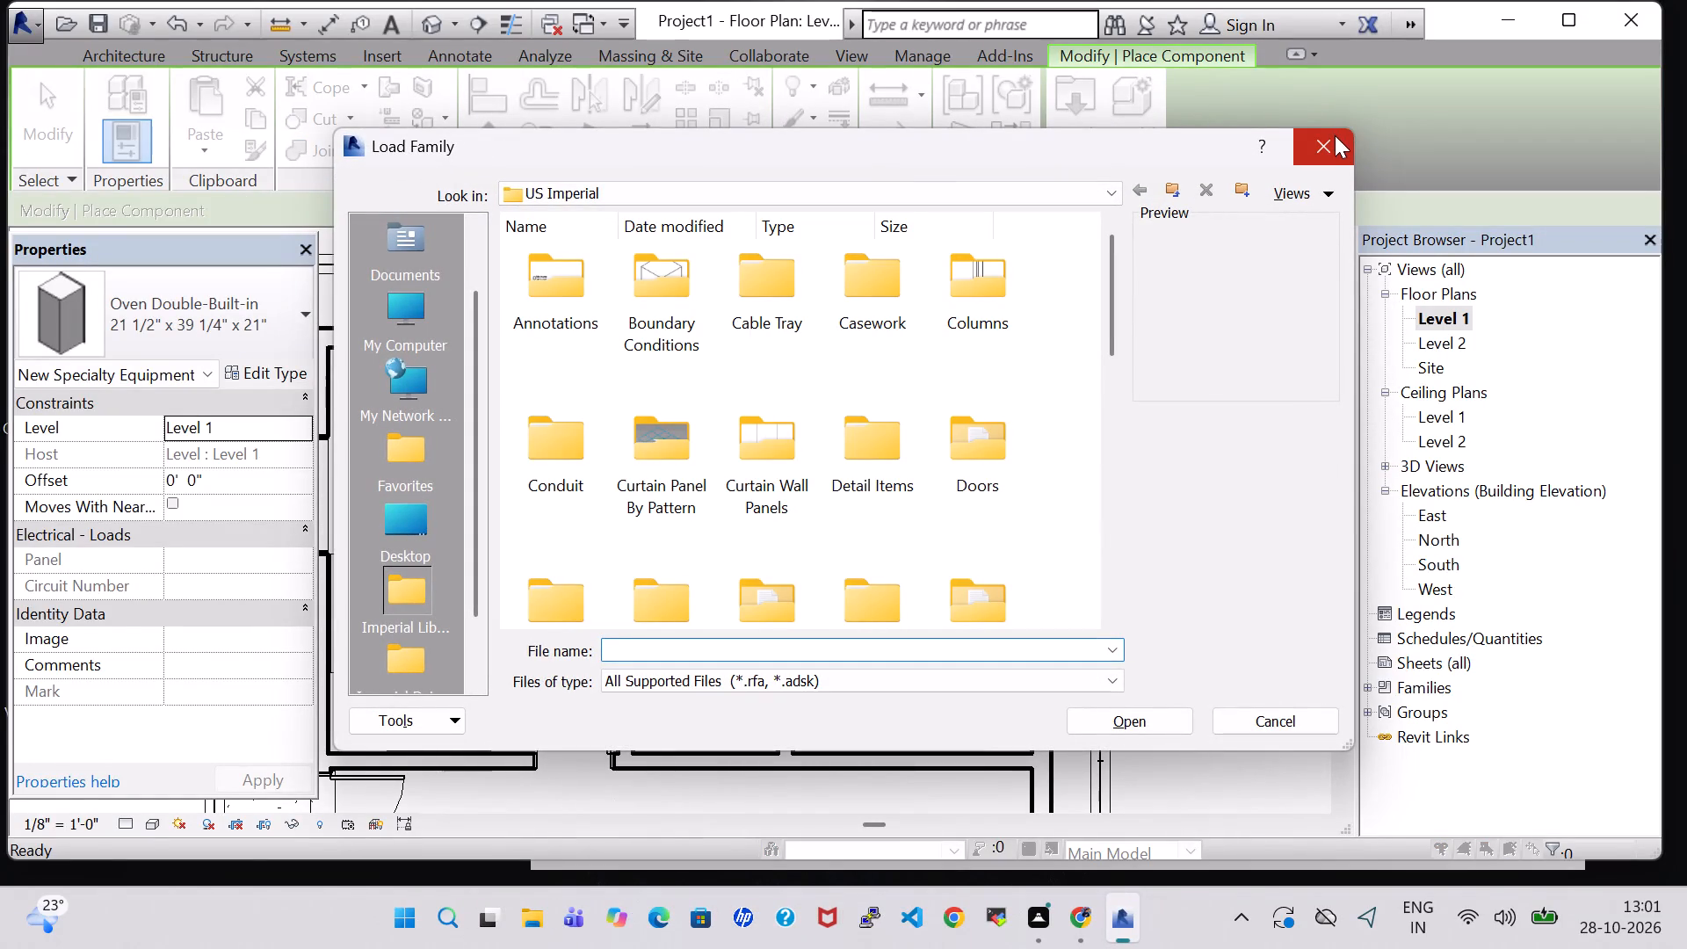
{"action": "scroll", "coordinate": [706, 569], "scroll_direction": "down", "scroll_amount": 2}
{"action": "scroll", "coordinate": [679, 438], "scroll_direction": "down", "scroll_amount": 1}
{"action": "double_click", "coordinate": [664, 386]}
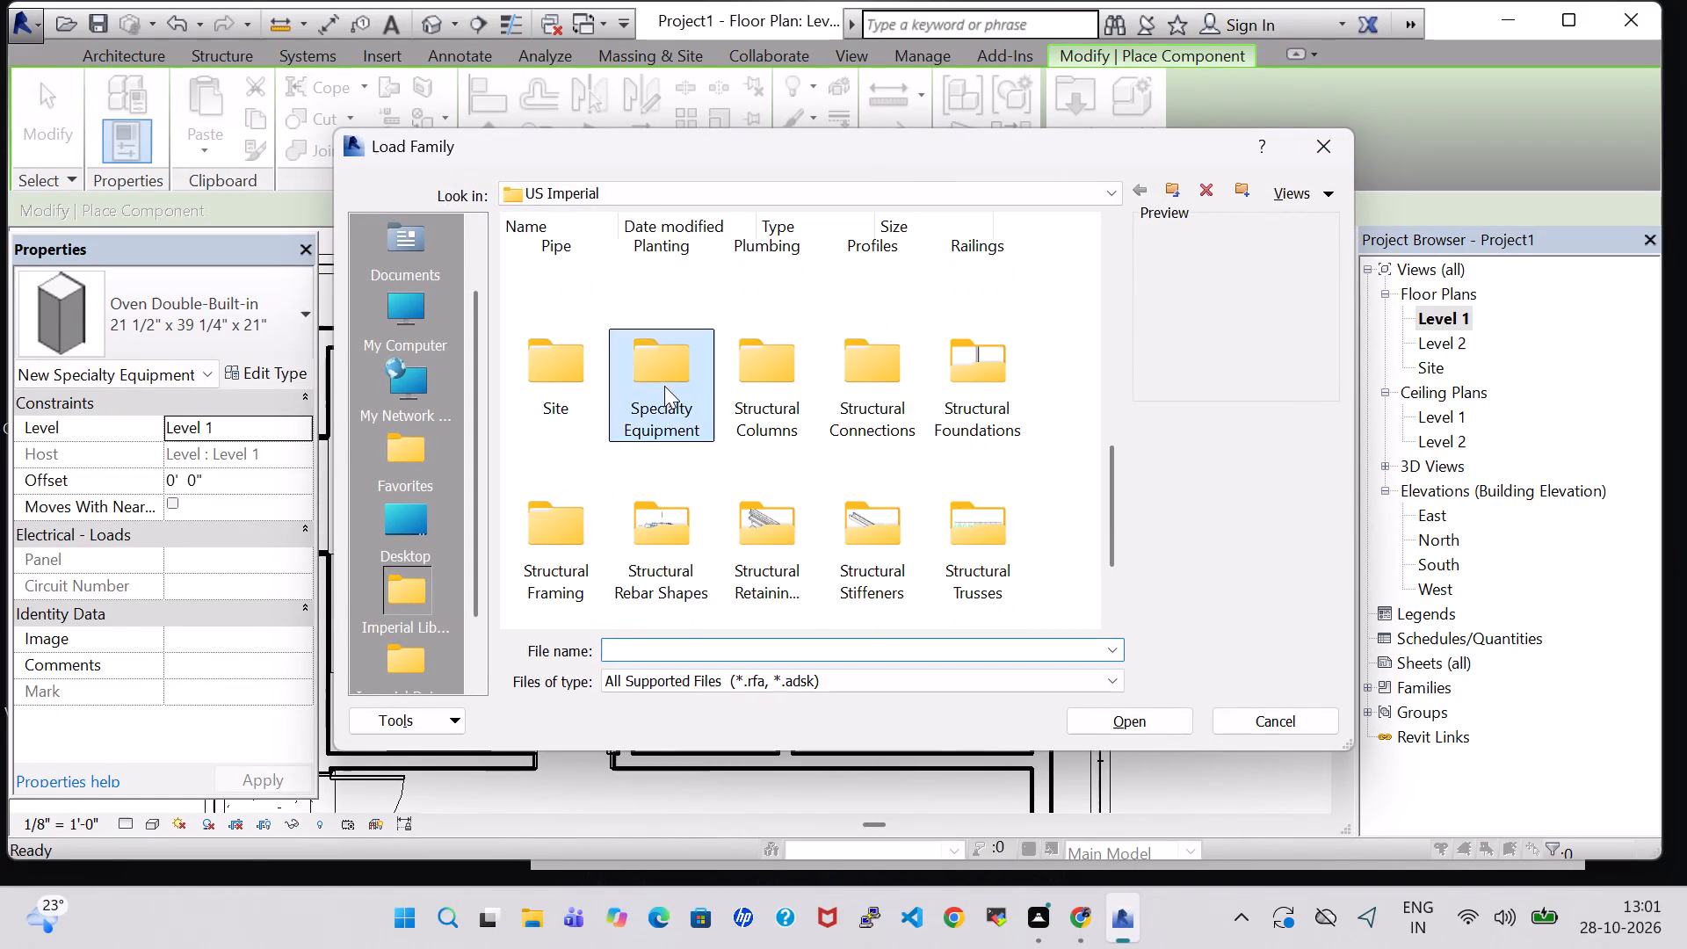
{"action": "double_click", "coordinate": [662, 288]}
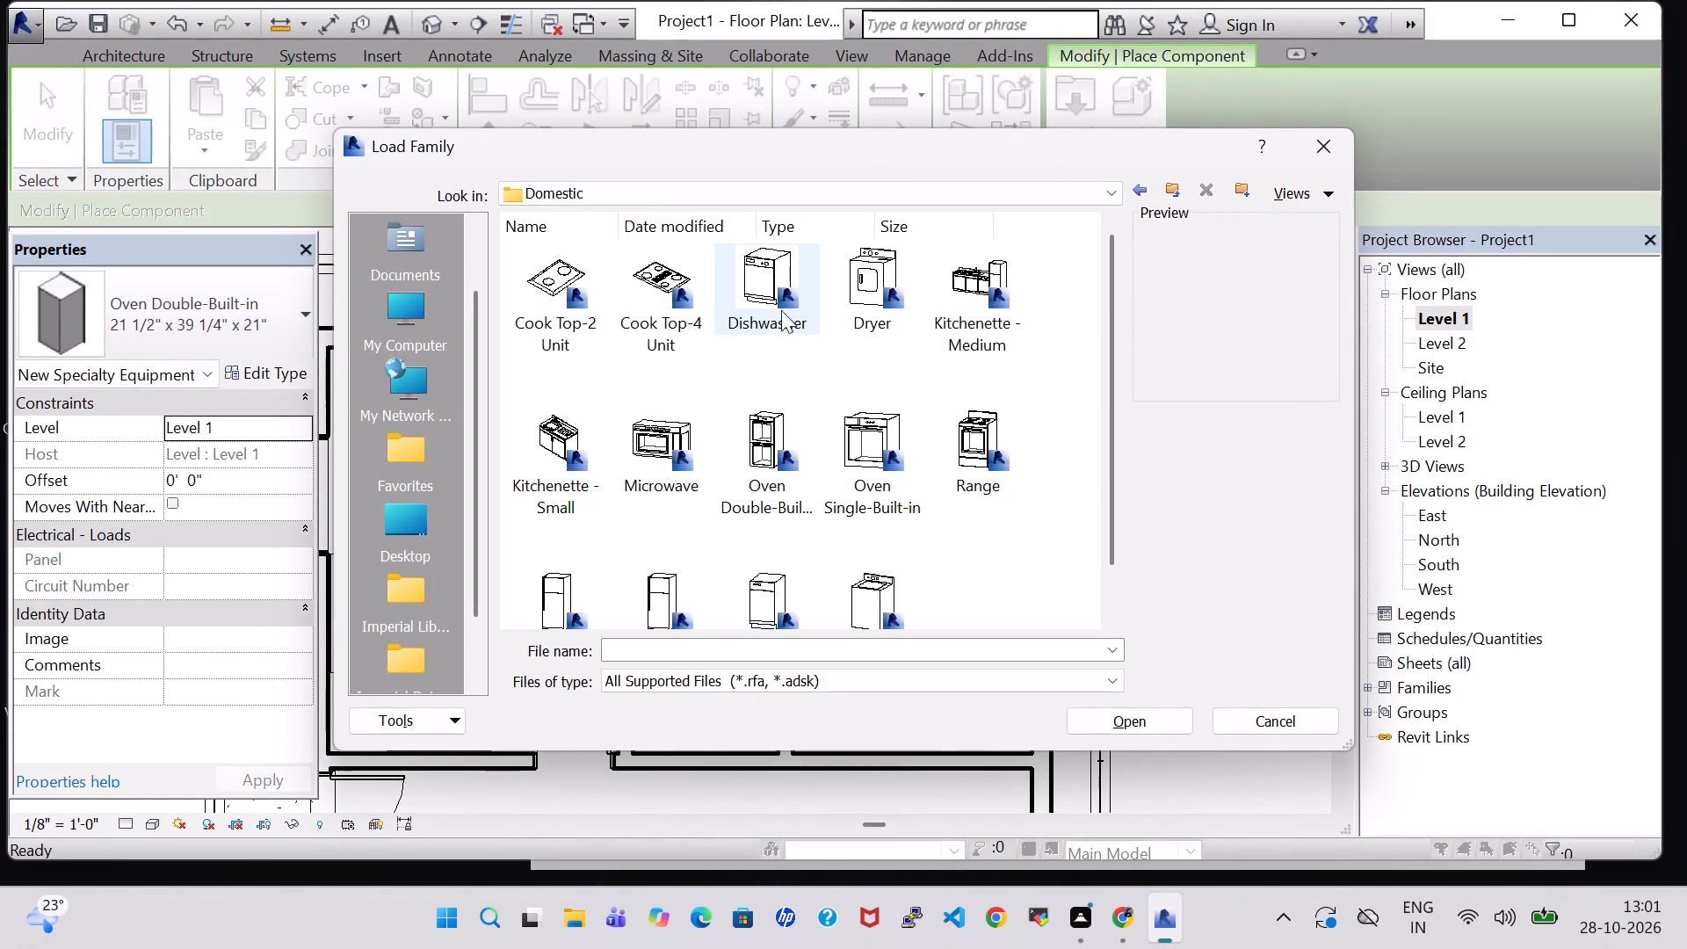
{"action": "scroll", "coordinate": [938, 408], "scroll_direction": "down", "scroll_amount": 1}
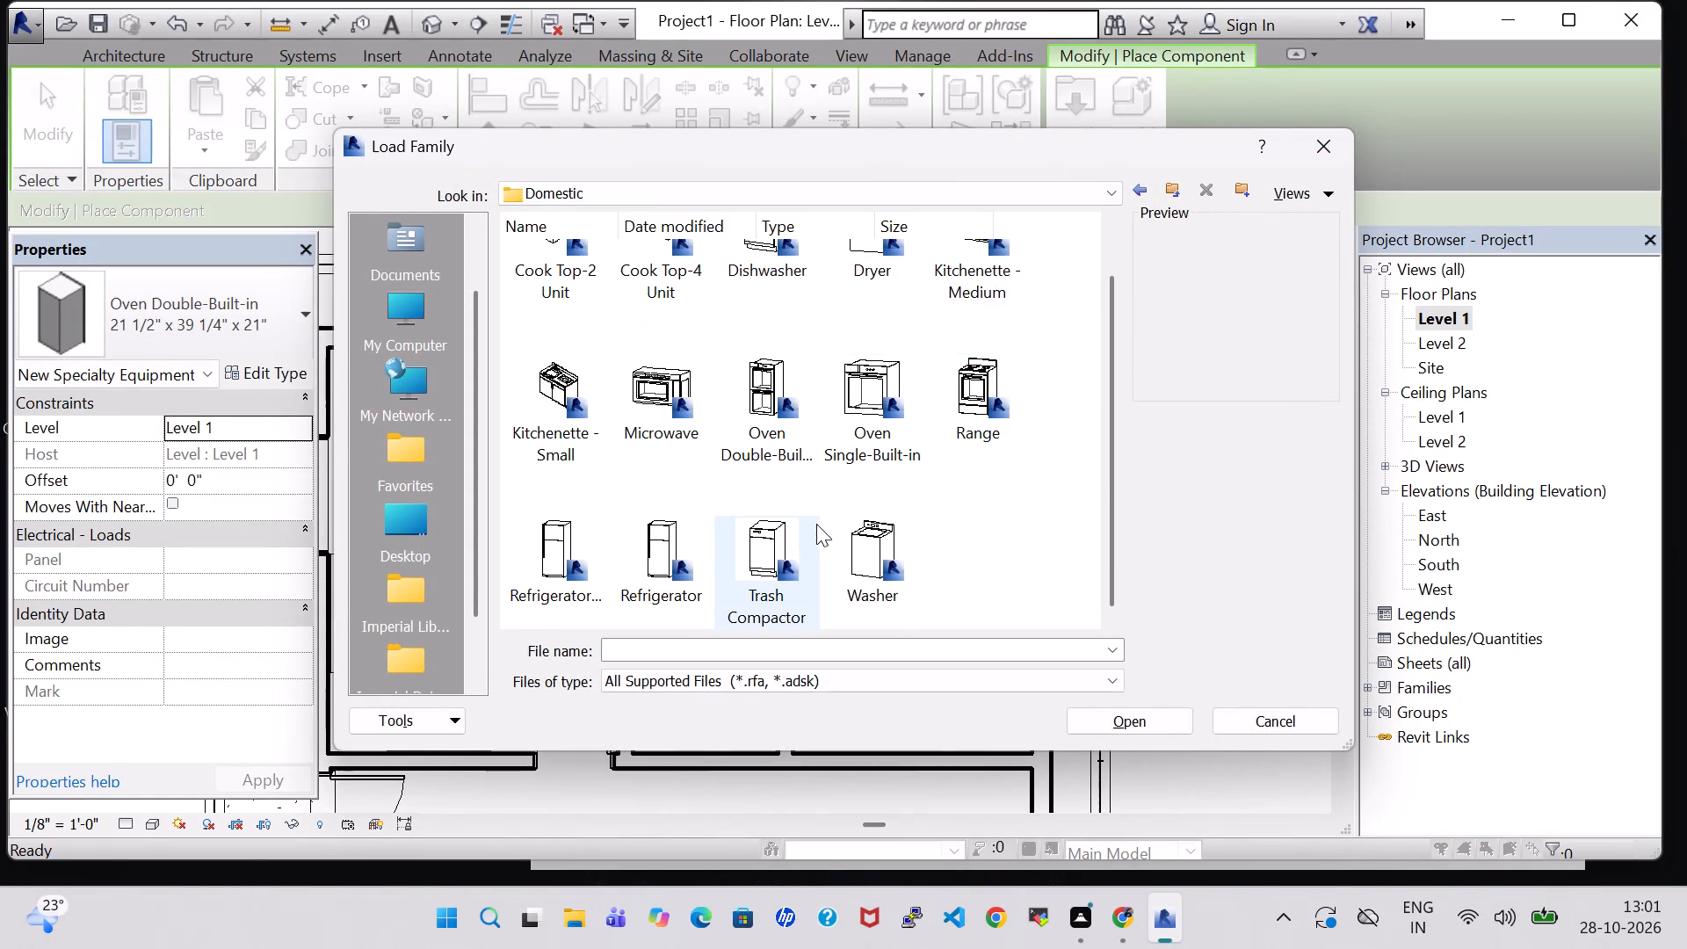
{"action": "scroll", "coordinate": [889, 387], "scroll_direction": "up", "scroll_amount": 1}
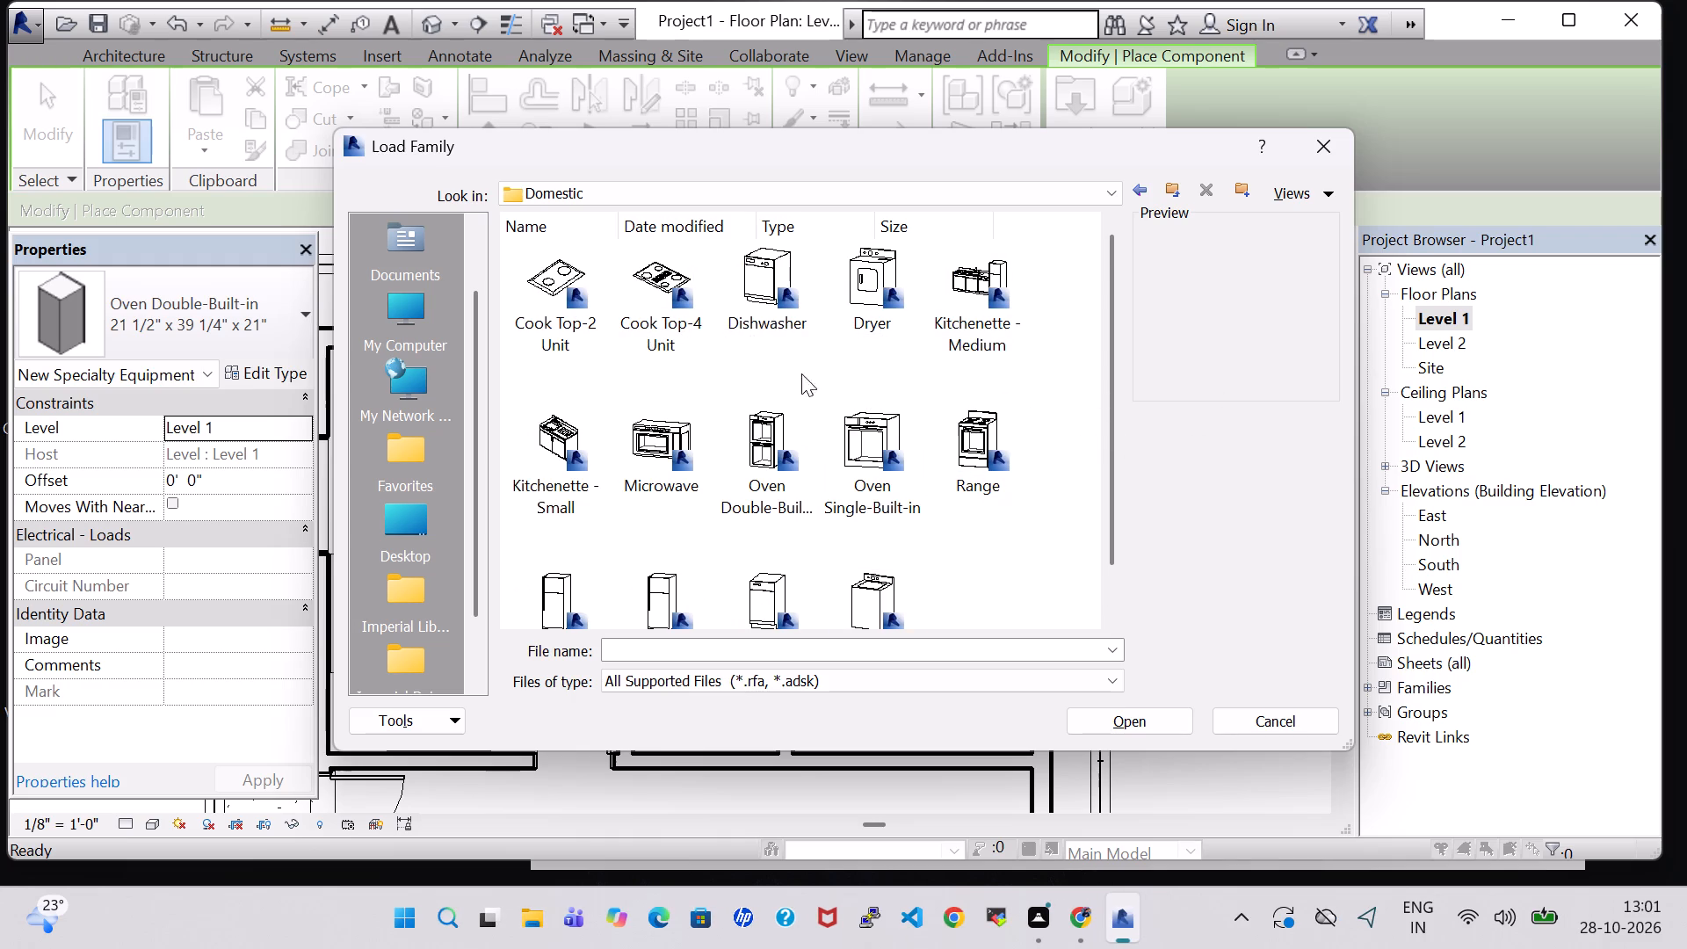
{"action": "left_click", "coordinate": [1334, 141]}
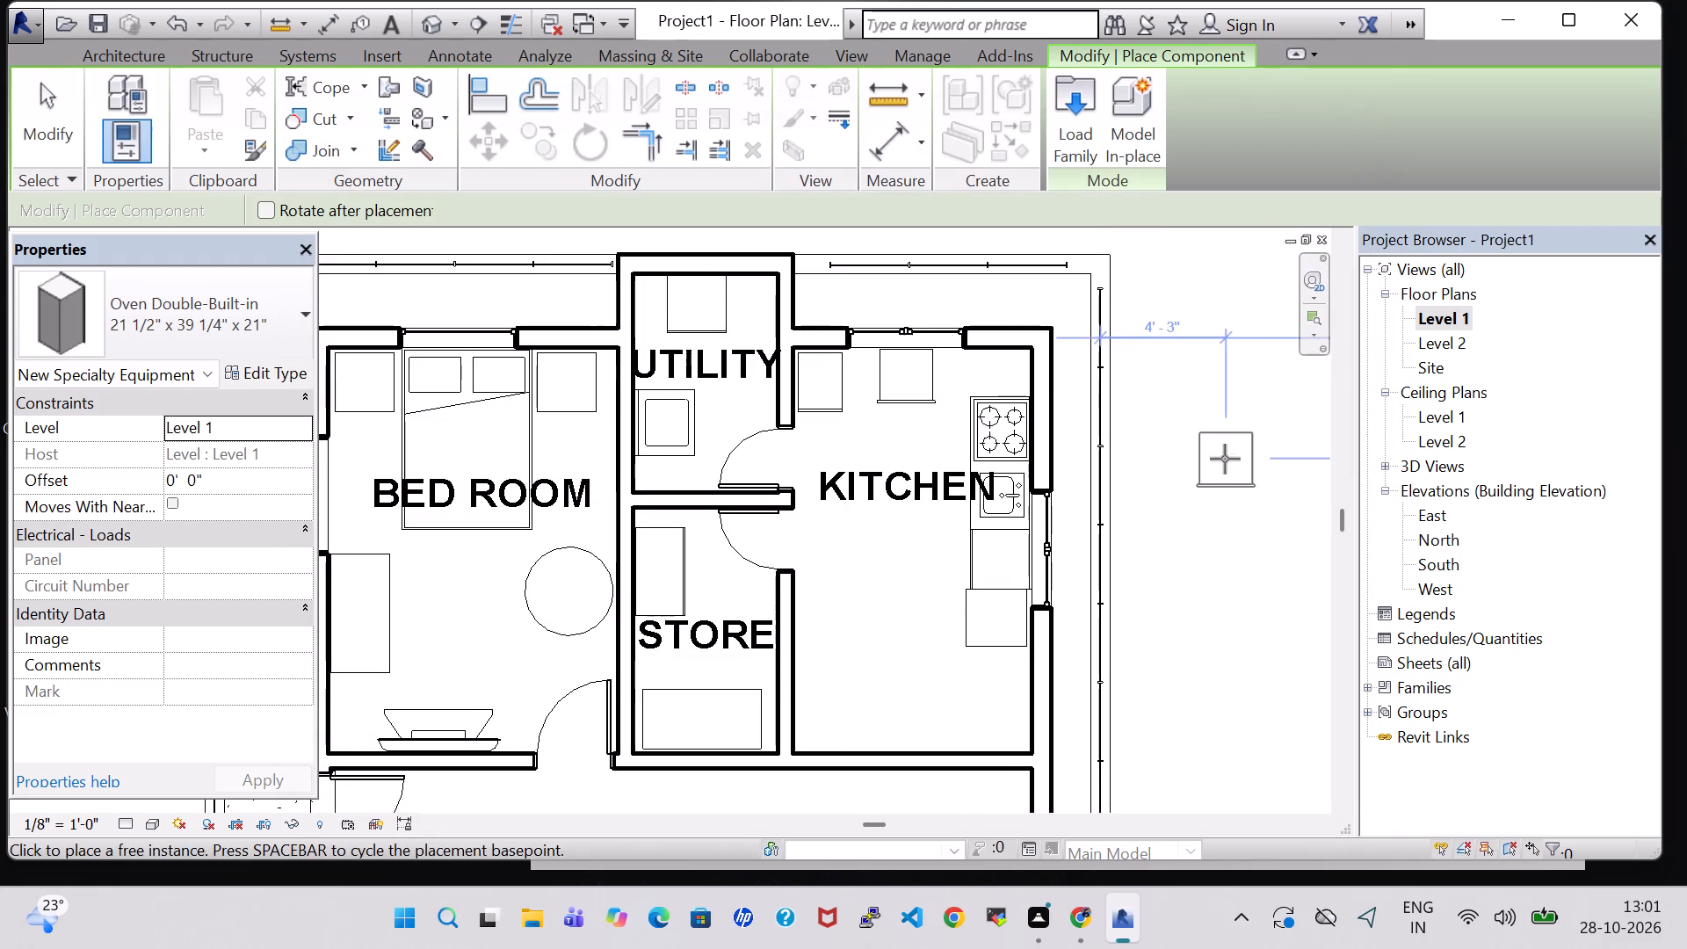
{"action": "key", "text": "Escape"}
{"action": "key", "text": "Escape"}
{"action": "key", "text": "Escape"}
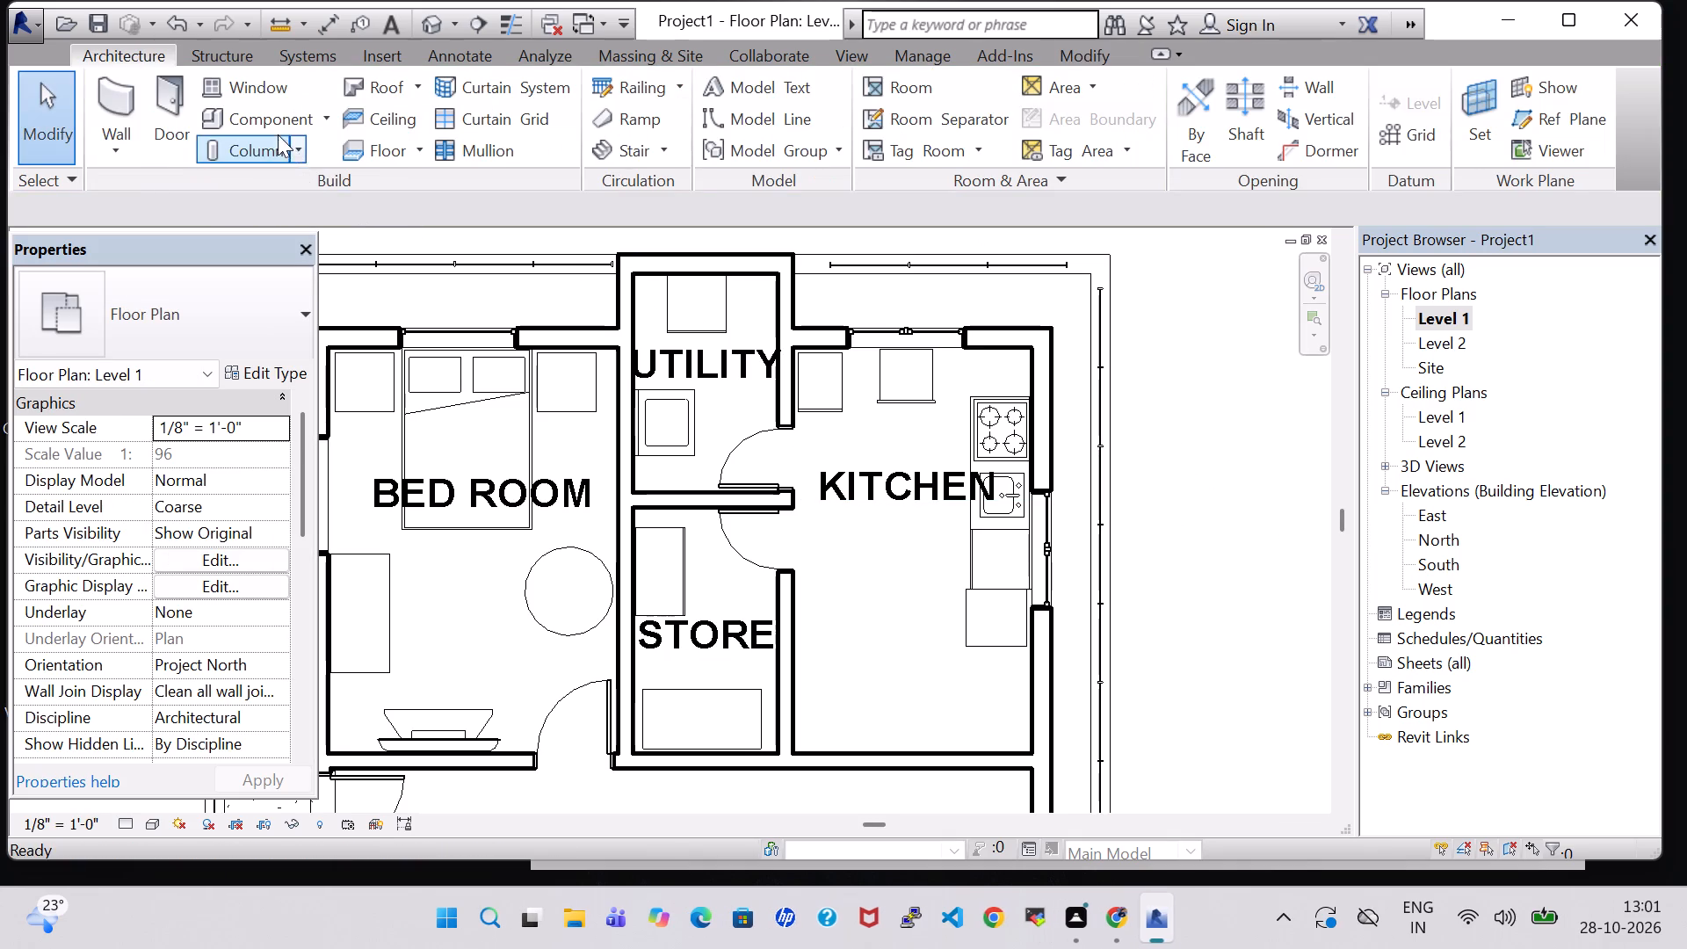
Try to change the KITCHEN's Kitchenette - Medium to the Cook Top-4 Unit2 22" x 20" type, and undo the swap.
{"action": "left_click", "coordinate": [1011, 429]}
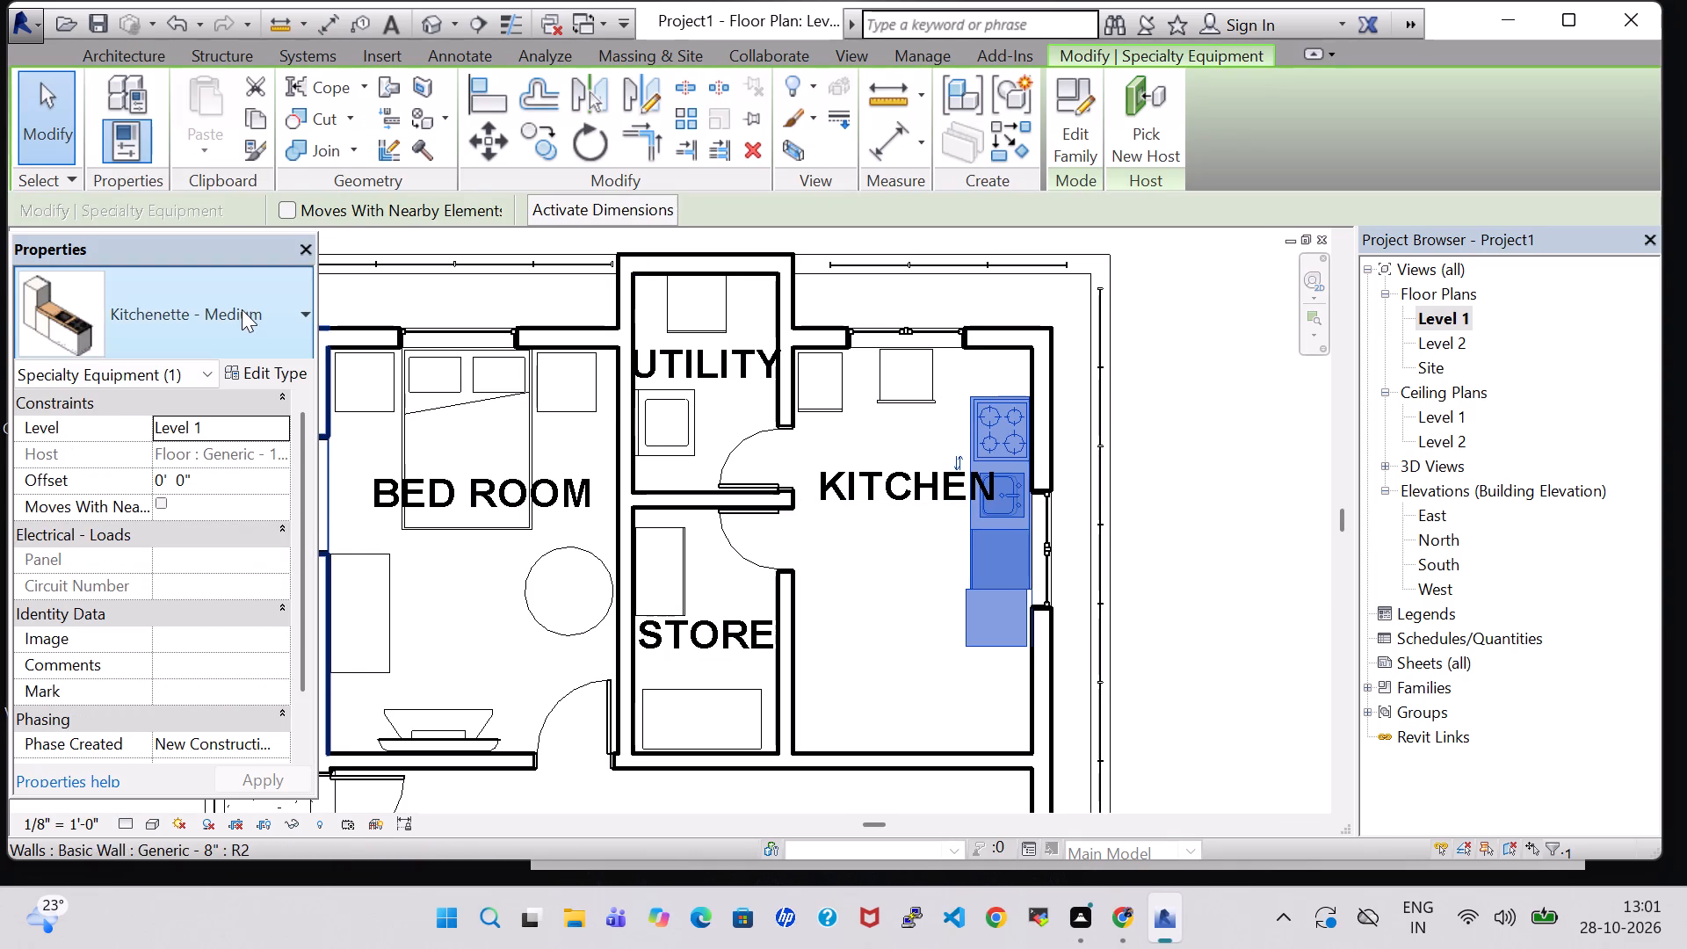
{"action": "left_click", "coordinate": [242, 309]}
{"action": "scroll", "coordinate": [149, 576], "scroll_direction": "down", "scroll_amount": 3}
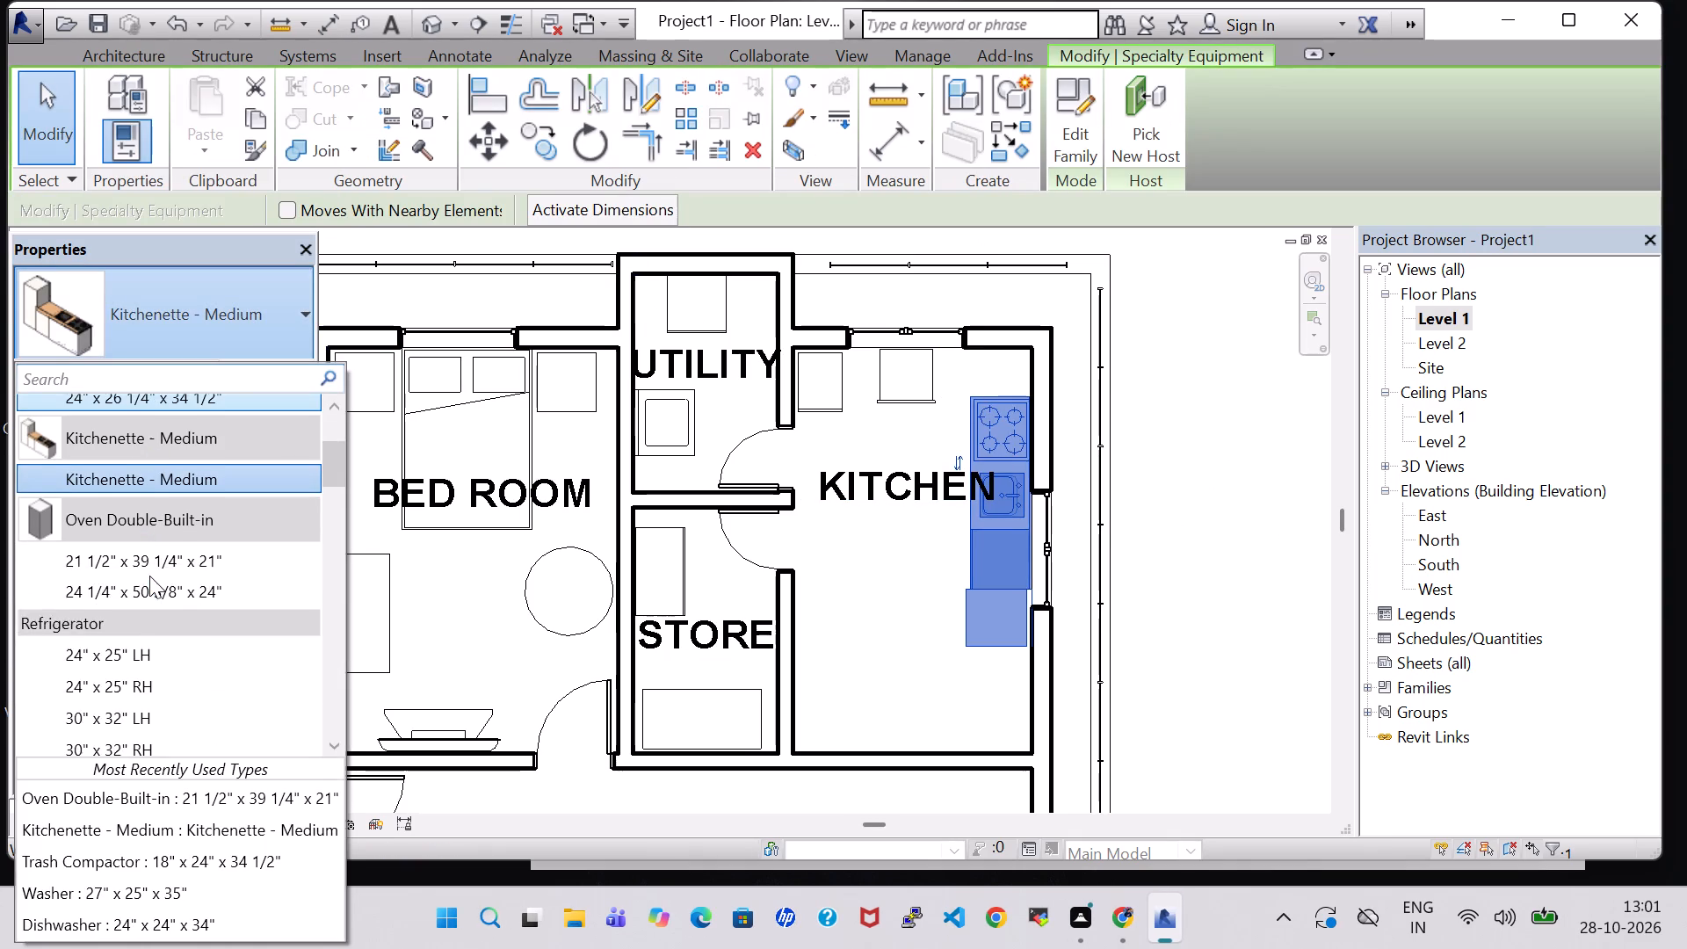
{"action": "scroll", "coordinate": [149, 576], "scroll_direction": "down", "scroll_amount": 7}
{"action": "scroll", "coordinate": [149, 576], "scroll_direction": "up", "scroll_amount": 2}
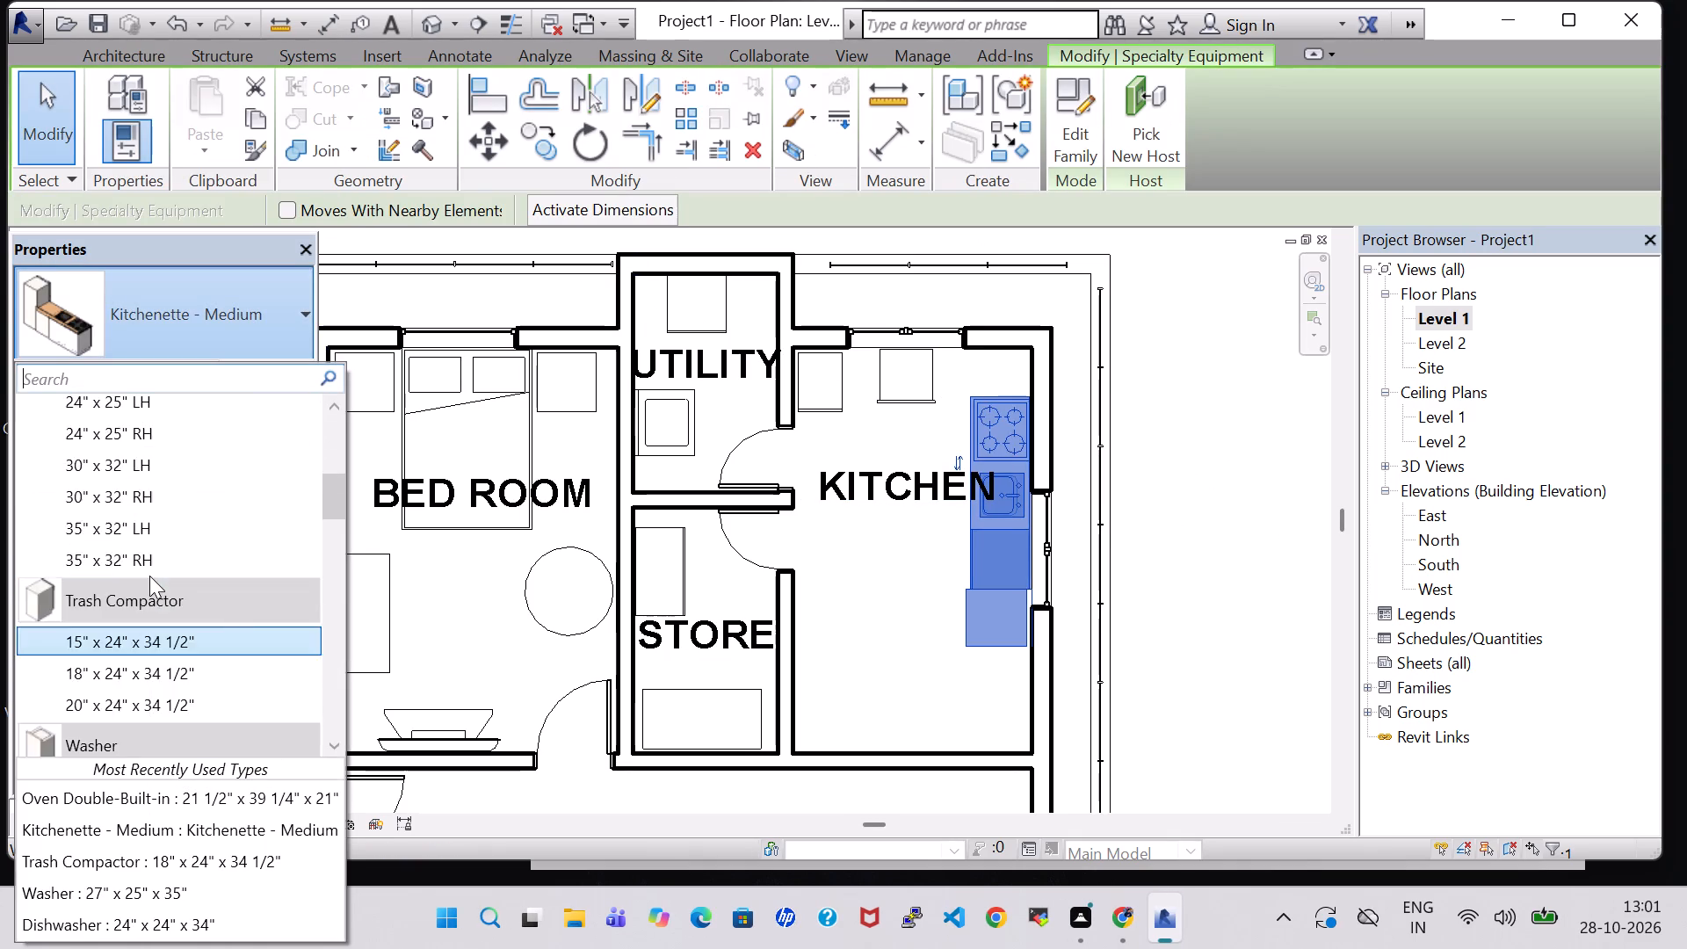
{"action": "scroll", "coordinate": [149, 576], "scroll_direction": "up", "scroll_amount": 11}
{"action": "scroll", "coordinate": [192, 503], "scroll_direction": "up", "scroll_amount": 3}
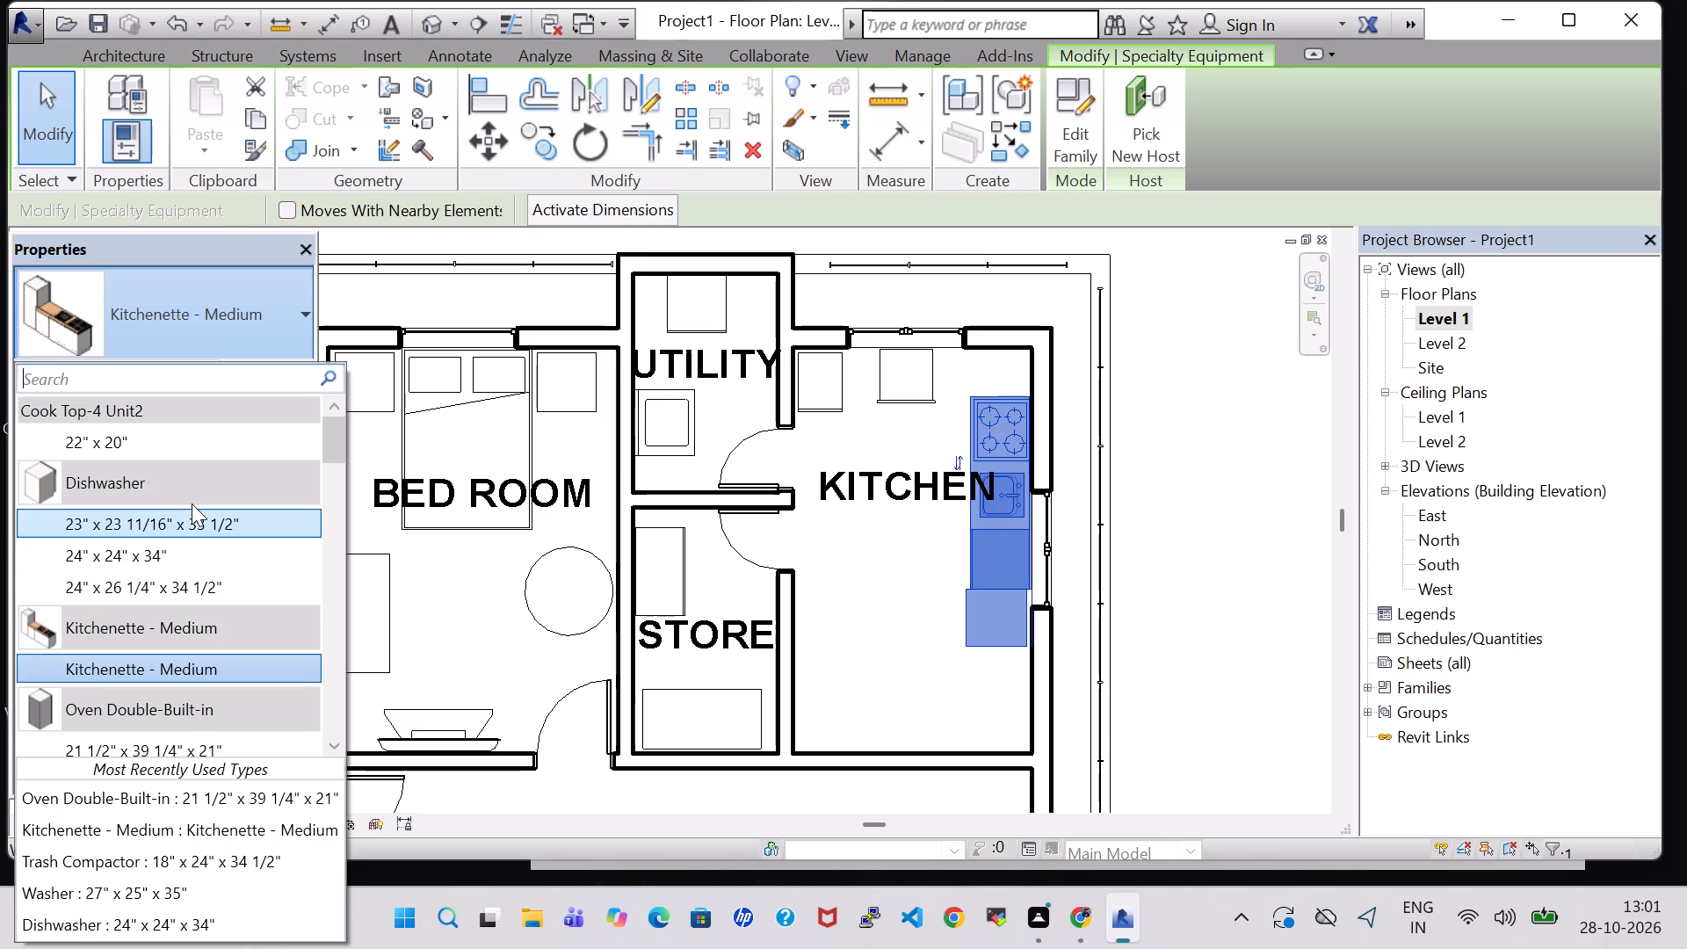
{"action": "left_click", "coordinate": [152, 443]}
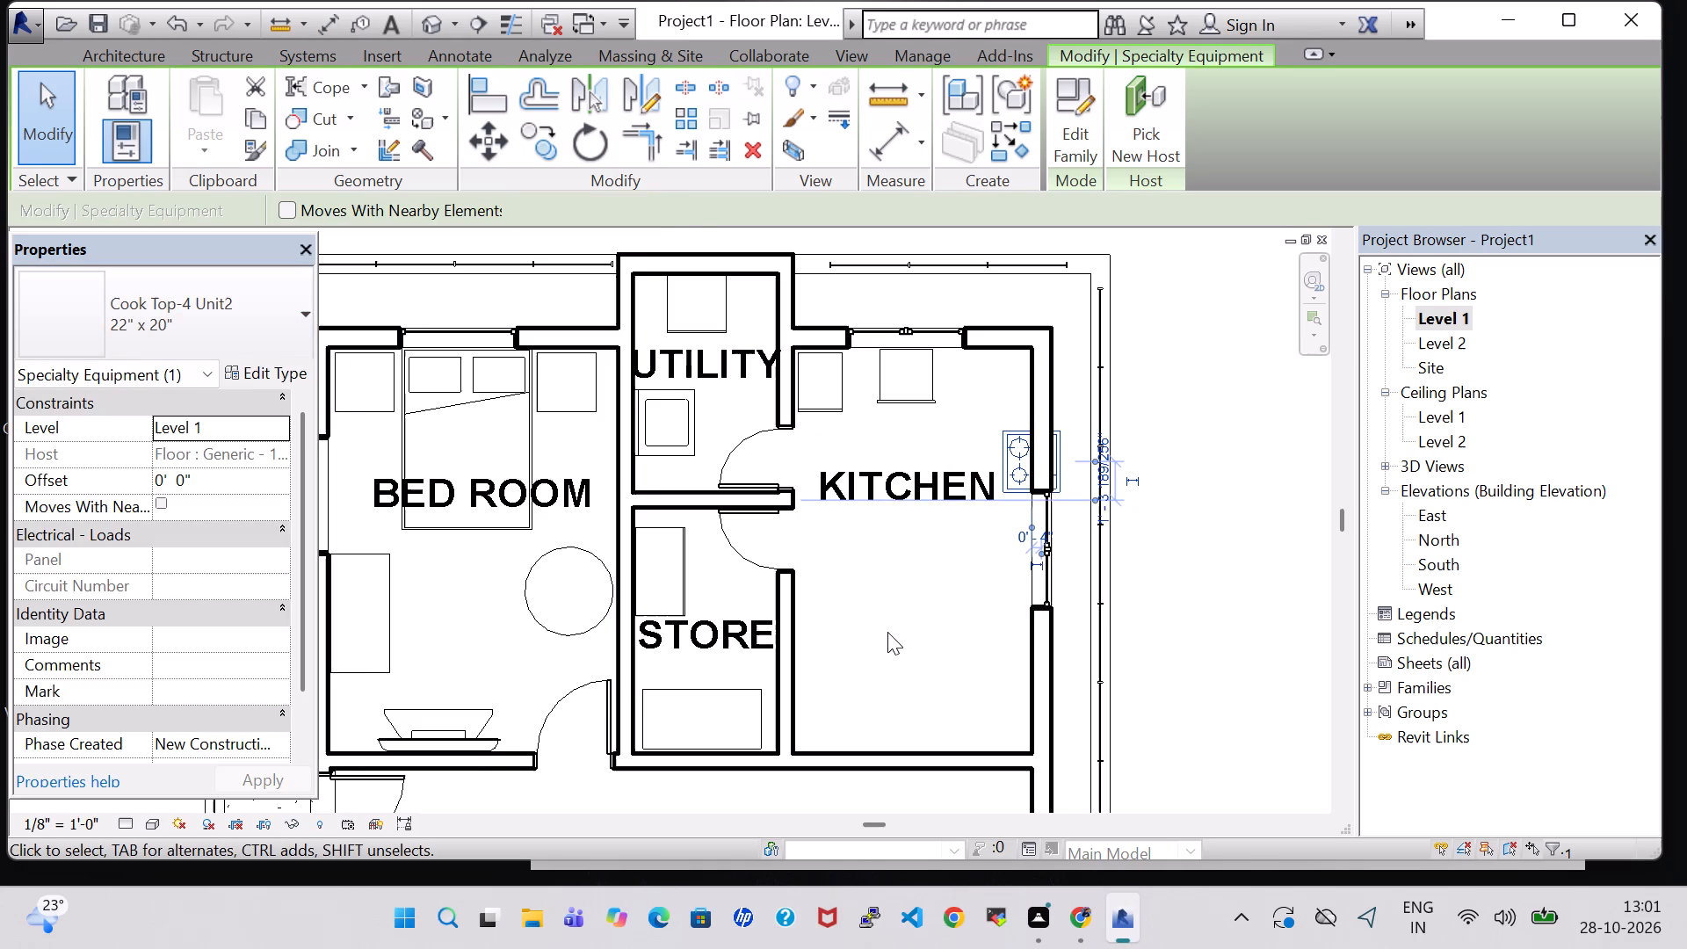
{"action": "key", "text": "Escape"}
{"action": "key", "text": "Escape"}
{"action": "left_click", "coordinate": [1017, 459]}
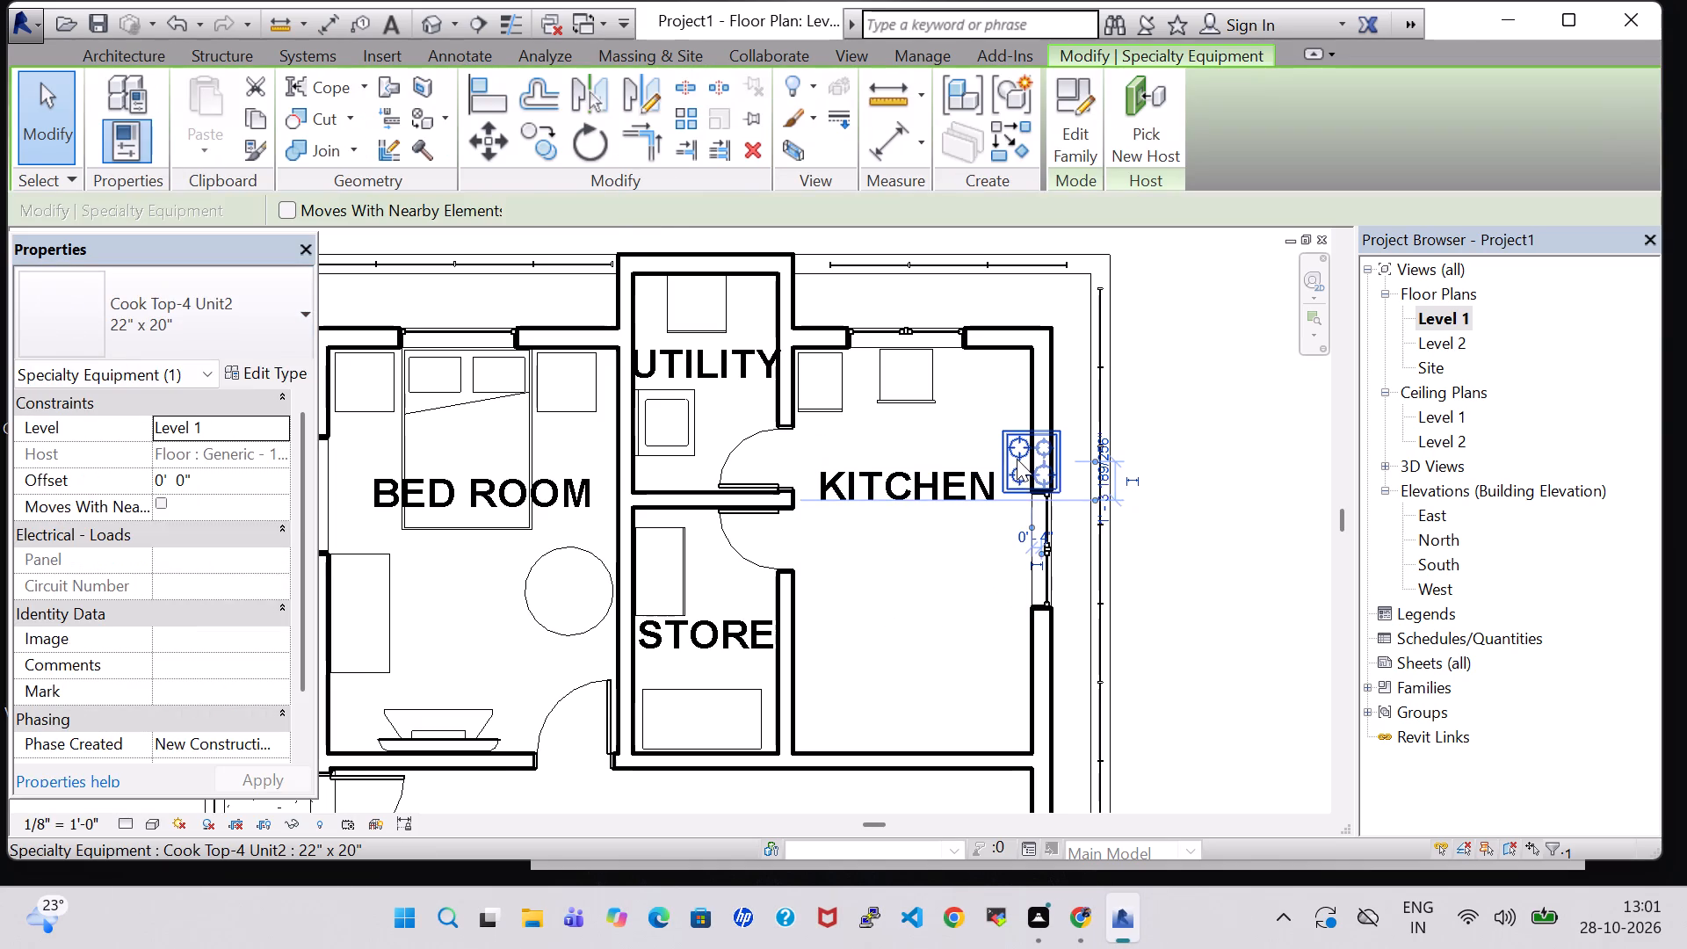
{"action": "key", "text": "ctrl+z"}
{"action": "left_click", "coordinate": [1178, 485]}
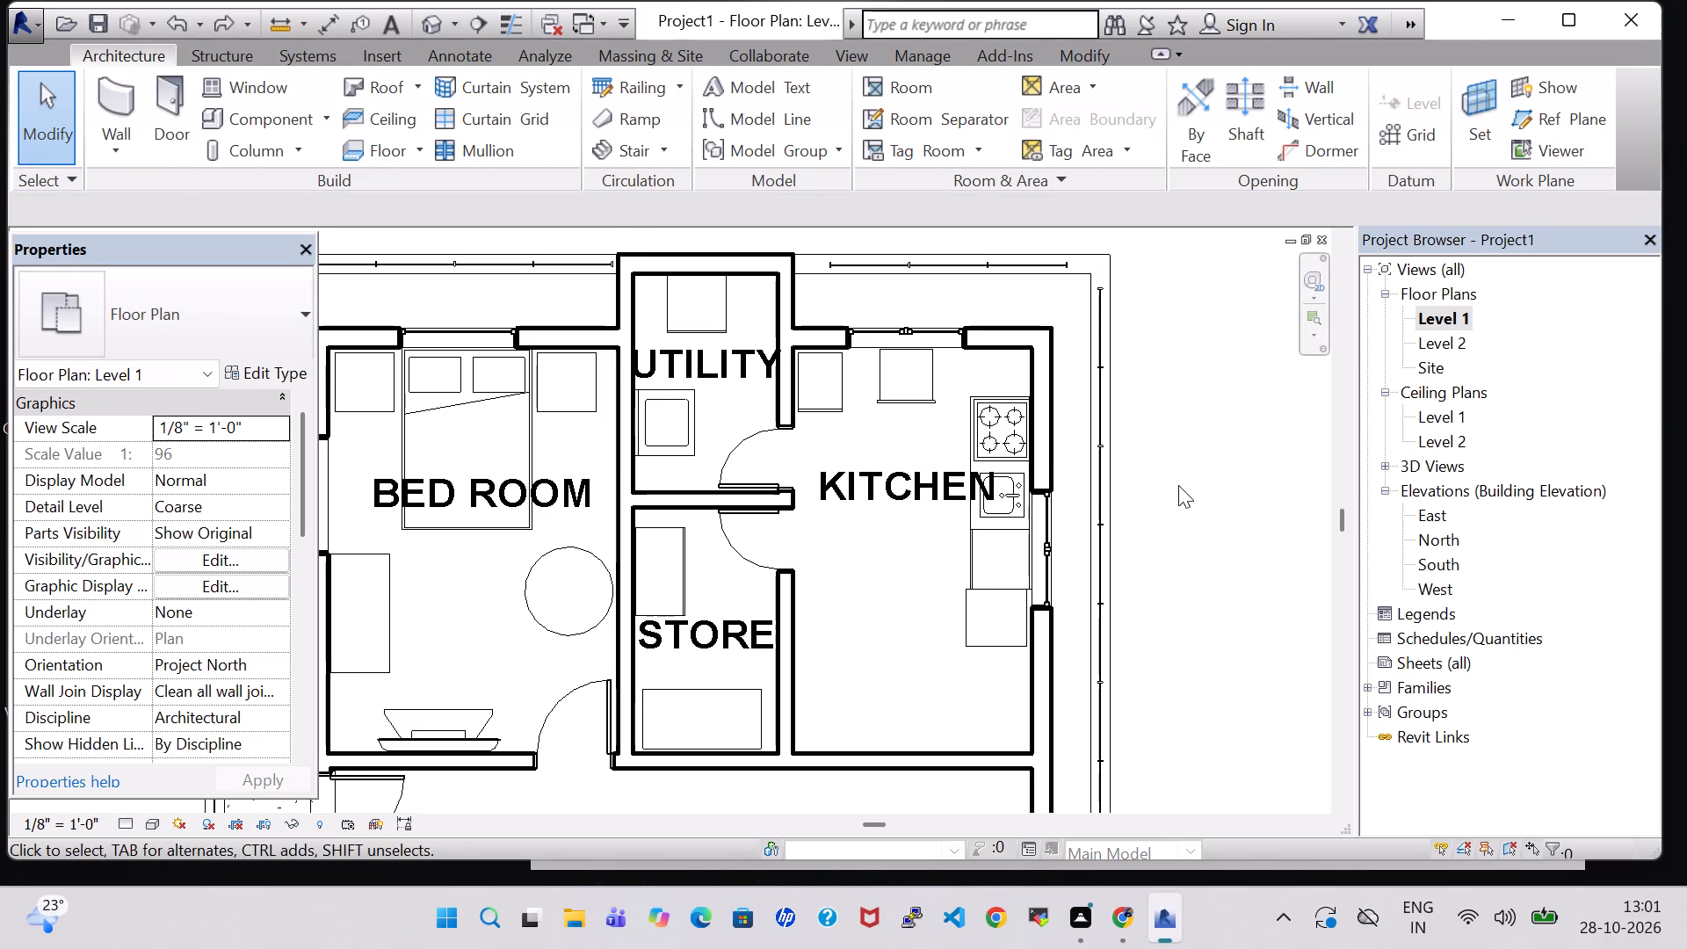
Place one Counter Top w Sink Hole, 24" Depth, along the KITCHEN wall opposite the oven, starting from the STORE wall, and end placement.
{"action": "left_click", "coordinate": [249, 115]}
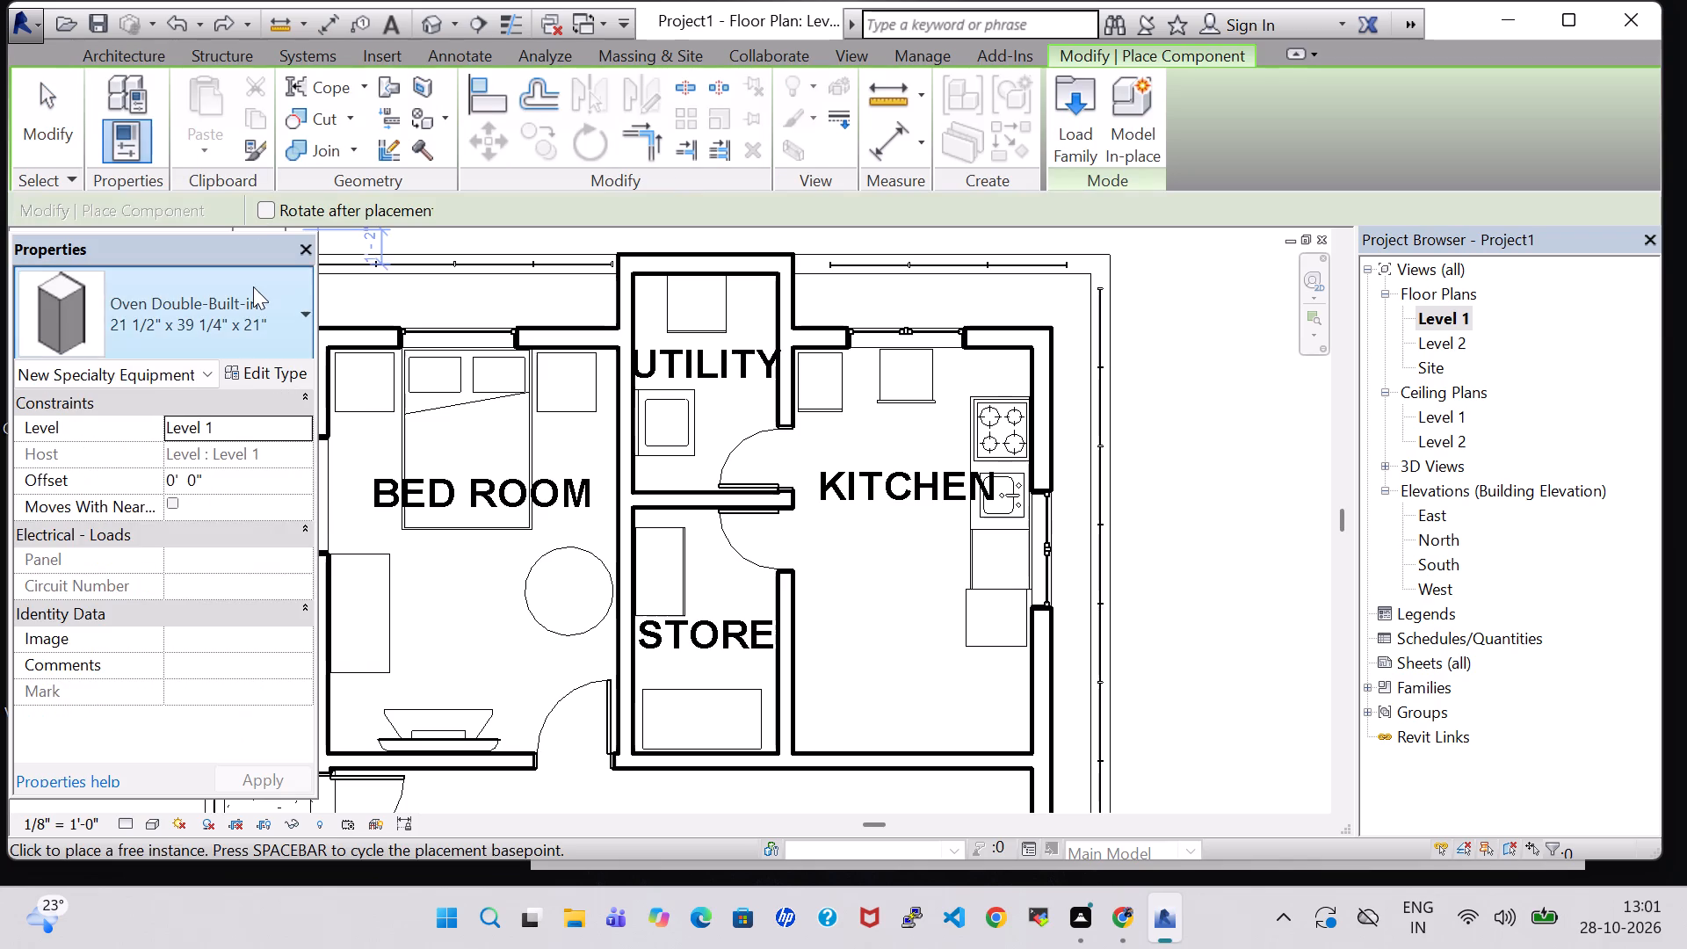
{"action": "left_click", "coordinate": [253, 286]}
{"action": "scroll", "coordinate": [243, 488], "scroll_direction": "up", "scroll_amount": 6}
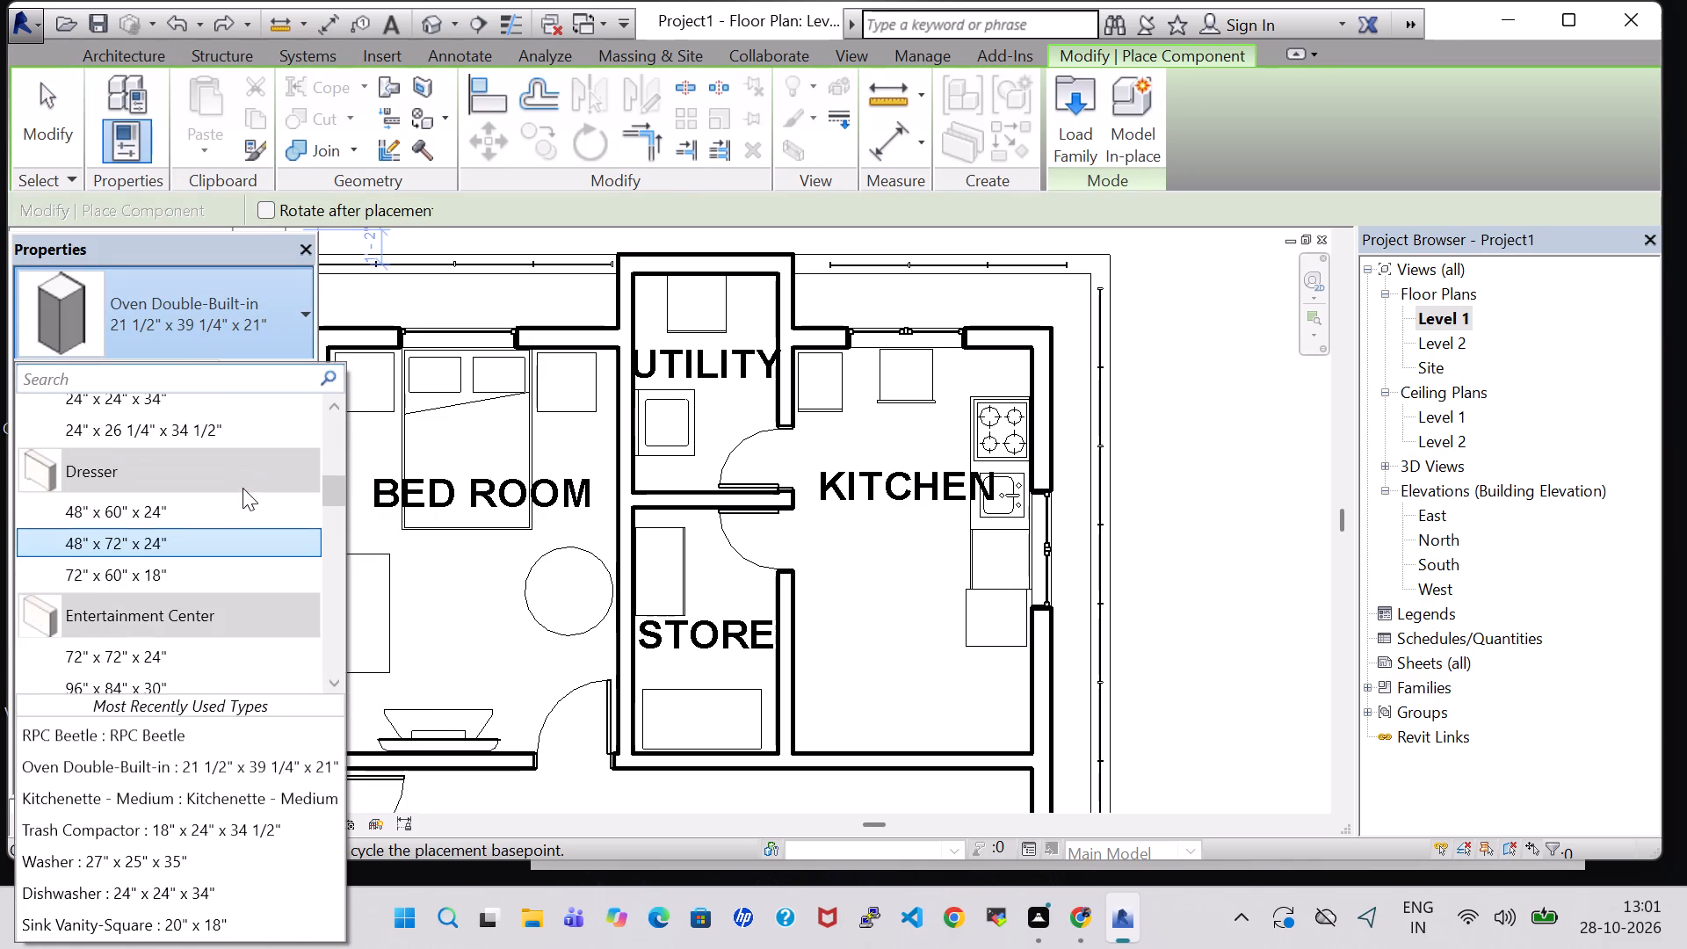
{"action": "scroll", "coordinate": [243, 488], "scroll_direction": "up", "scroll_amount": 8}
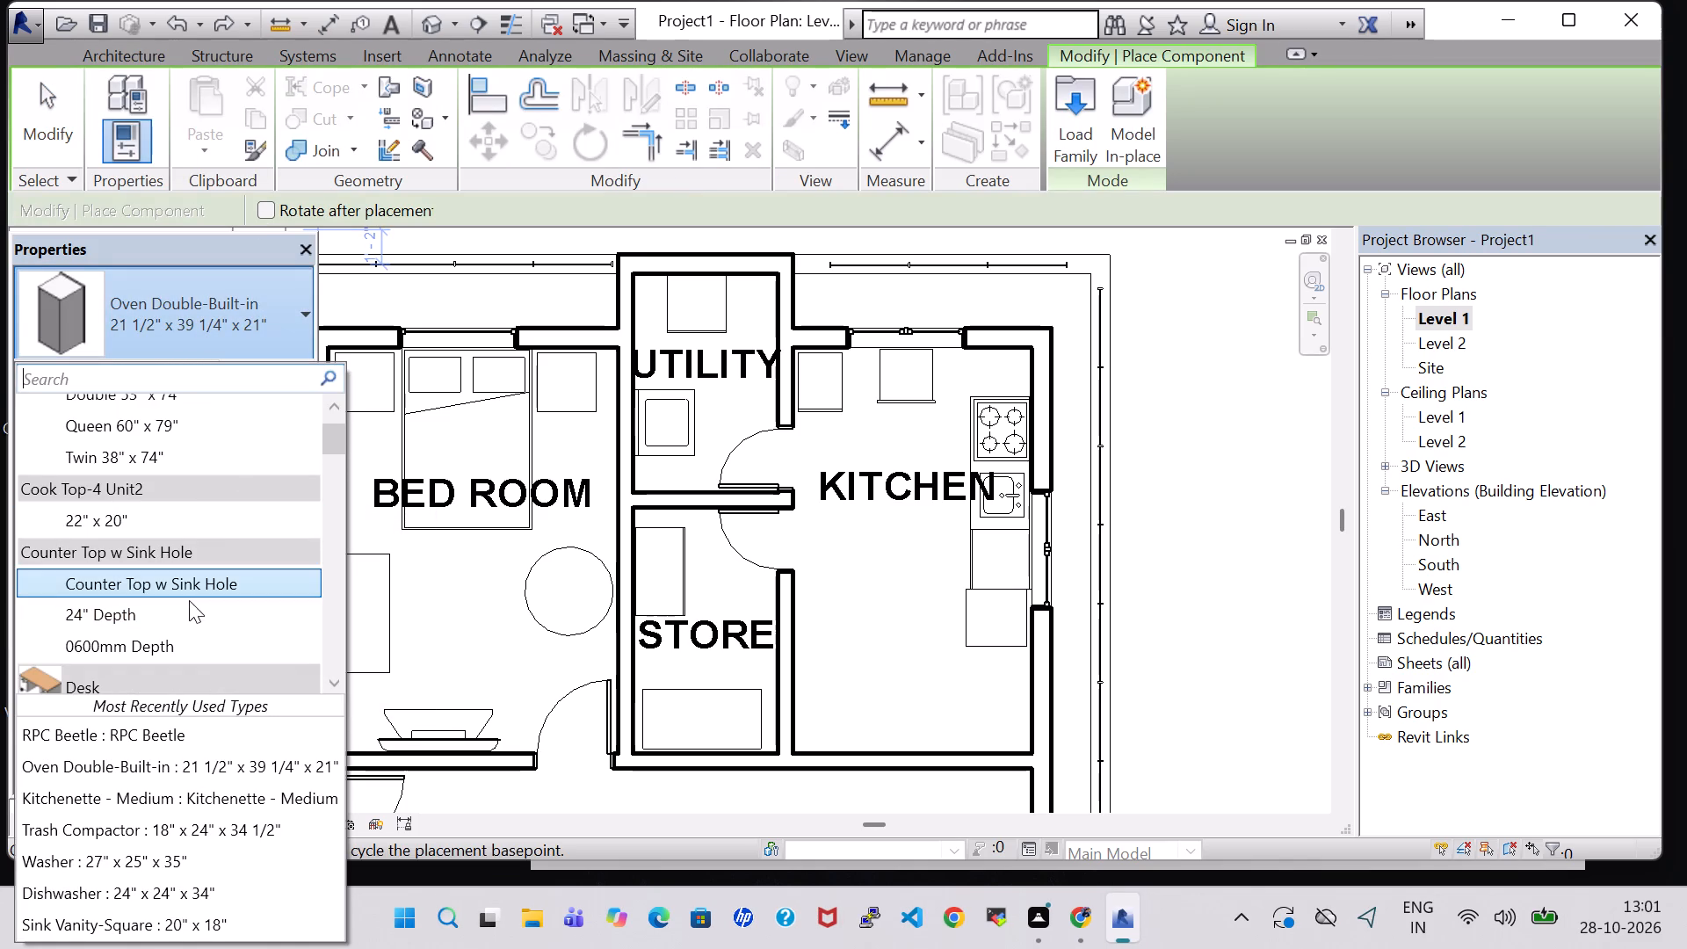
{"action": "left_click", "coordinate": [187, 610]}
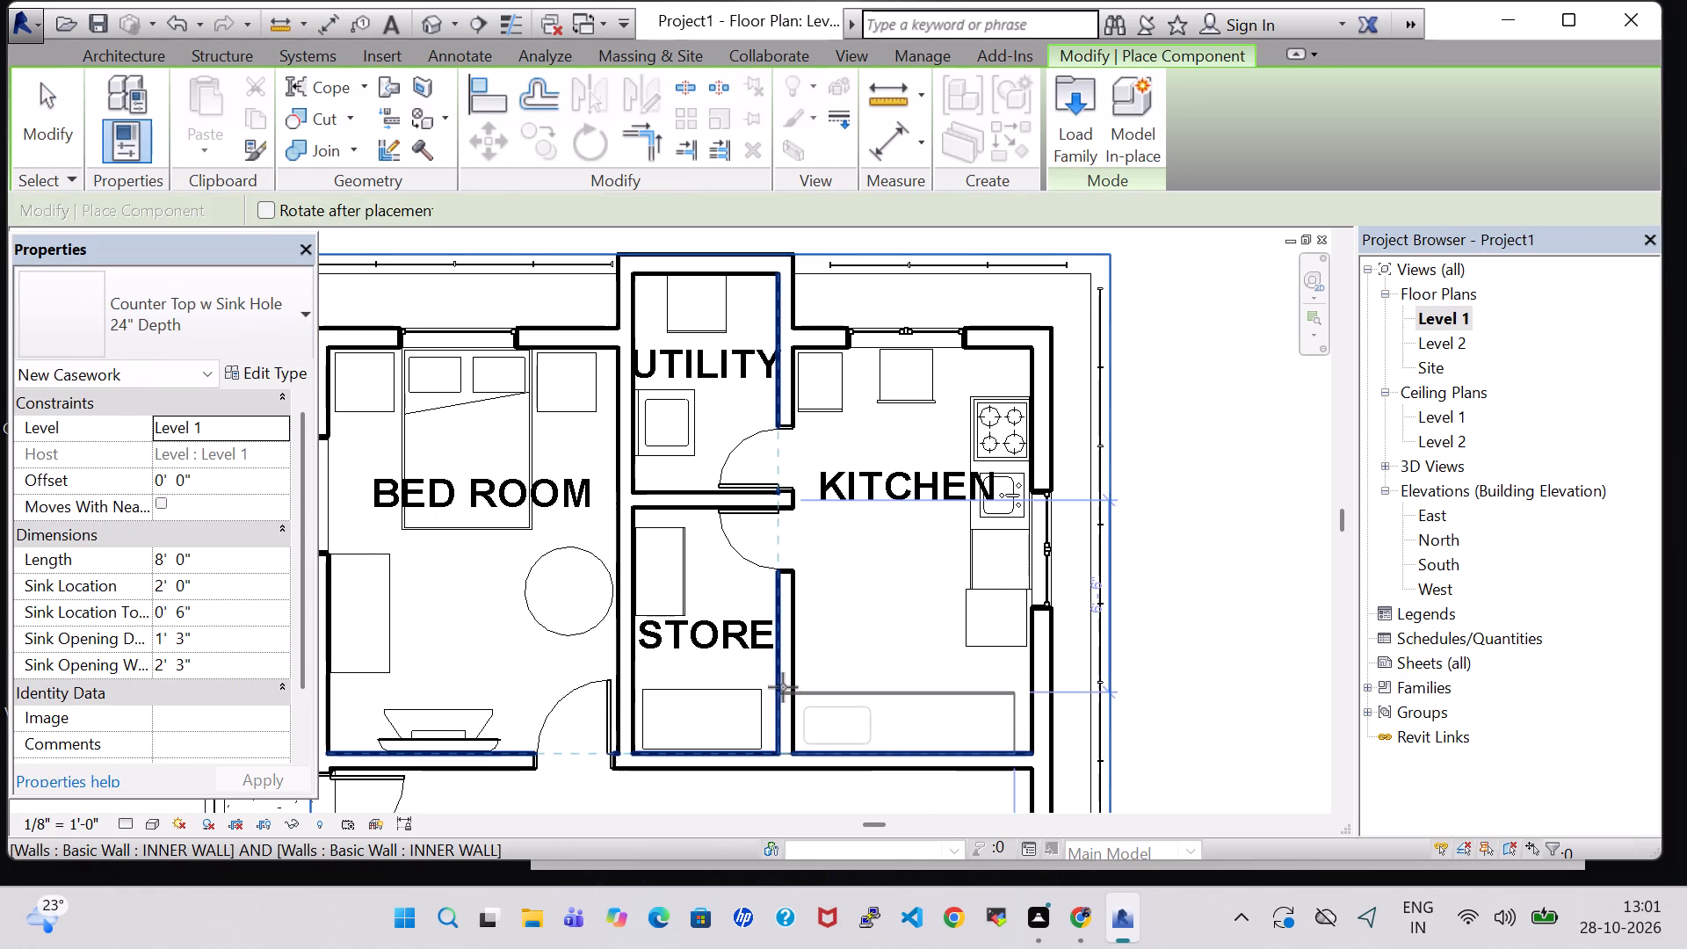
{"action": "left_click", "coordinate": [793, 692]}
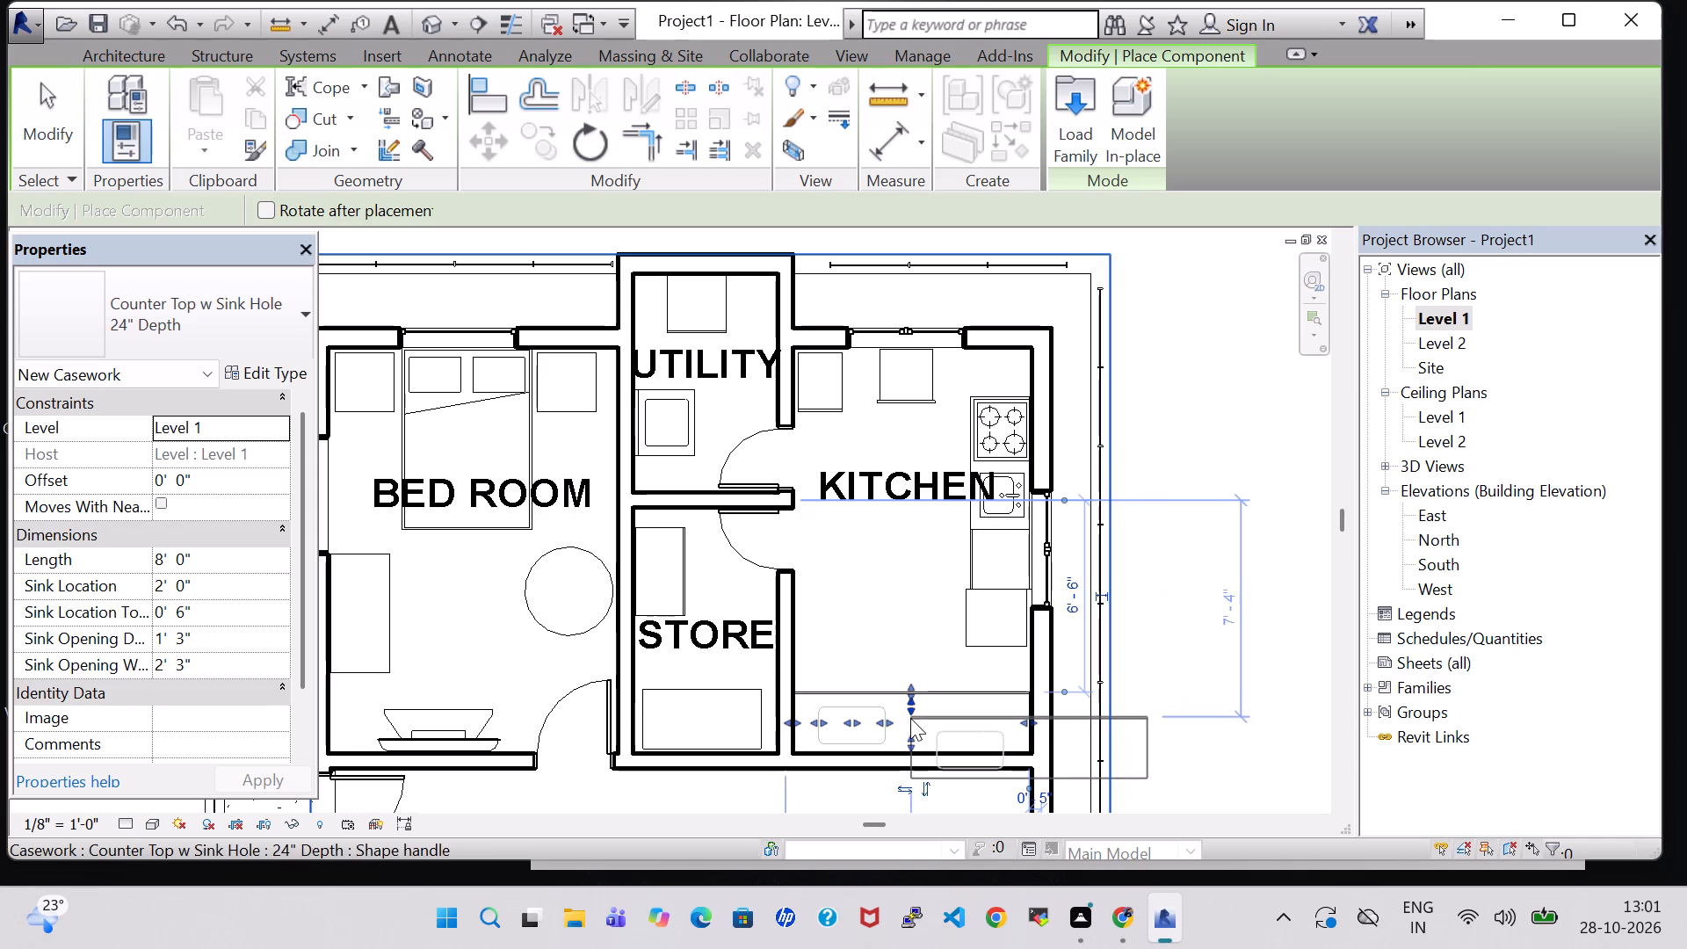
{"action": "key", "text": "Escape"}
{"action": "key", "text": "Escape"}
Set the length of the KITCHEN's counter top with sink hole to 6' 0".
{"action": "left_click", "coordinate": [897, 693]}
{"action": "left_click", "coordinate": [288, 376]}
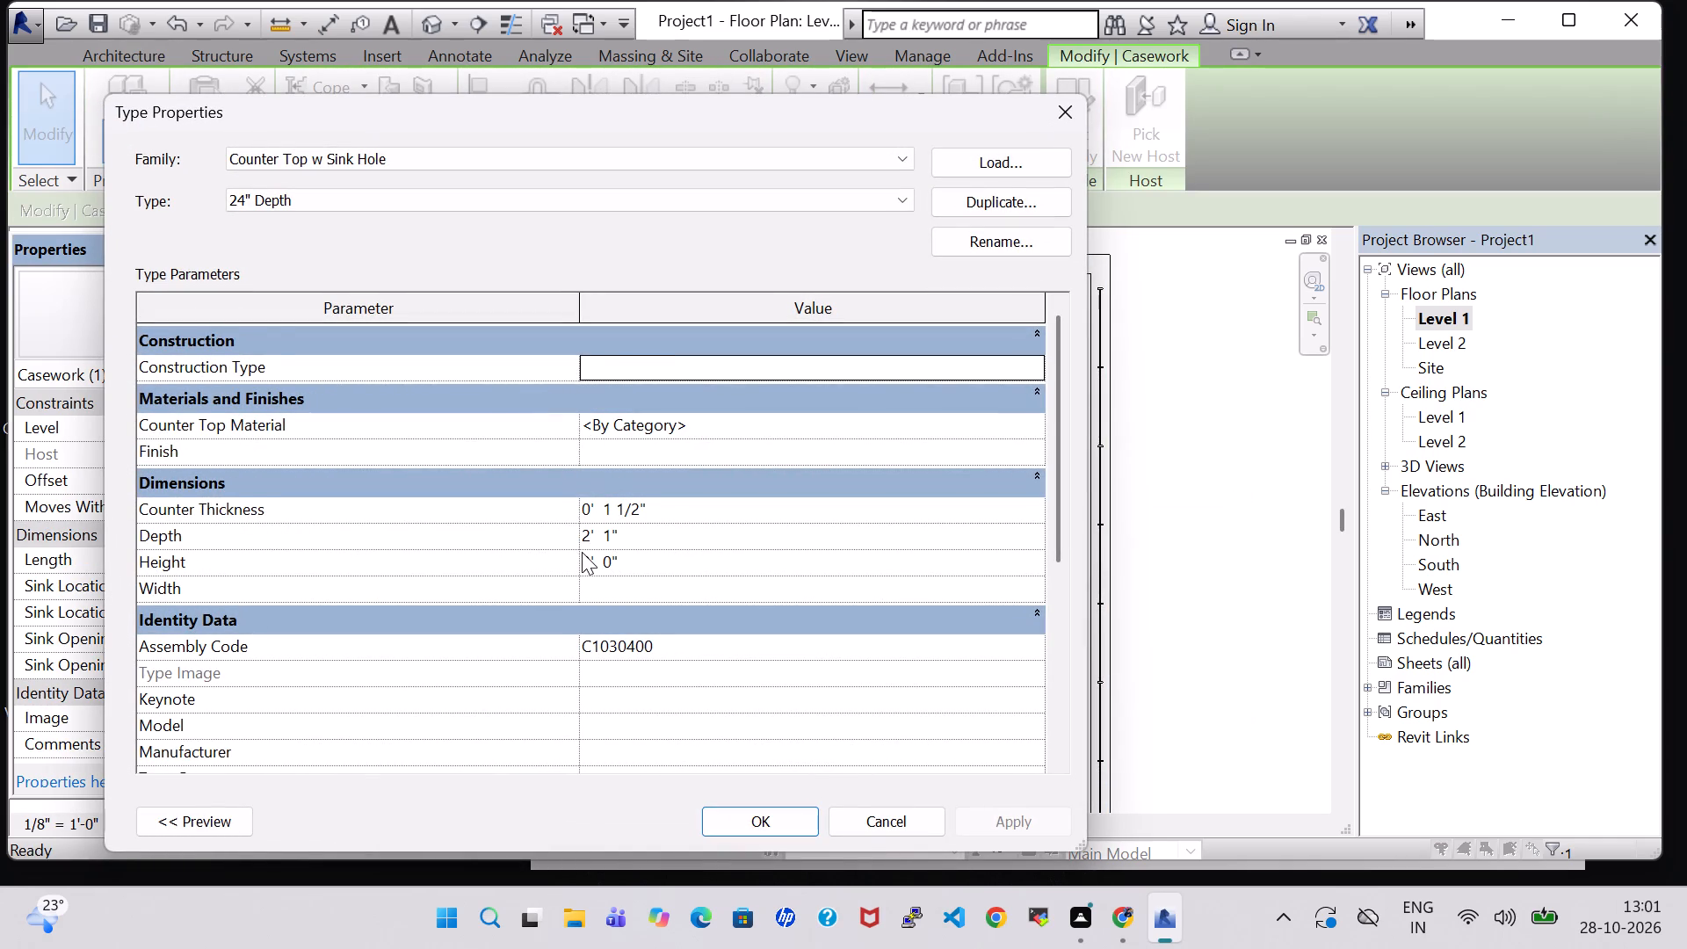
{"action": "scroll", "coordinate": [582, 552], "scroll_direction": "down", "scroll_amount": 1}
{"action": "scroll", "coordinate": [583, 552], "scroll_direction": "up", "scroll_amount": 2}
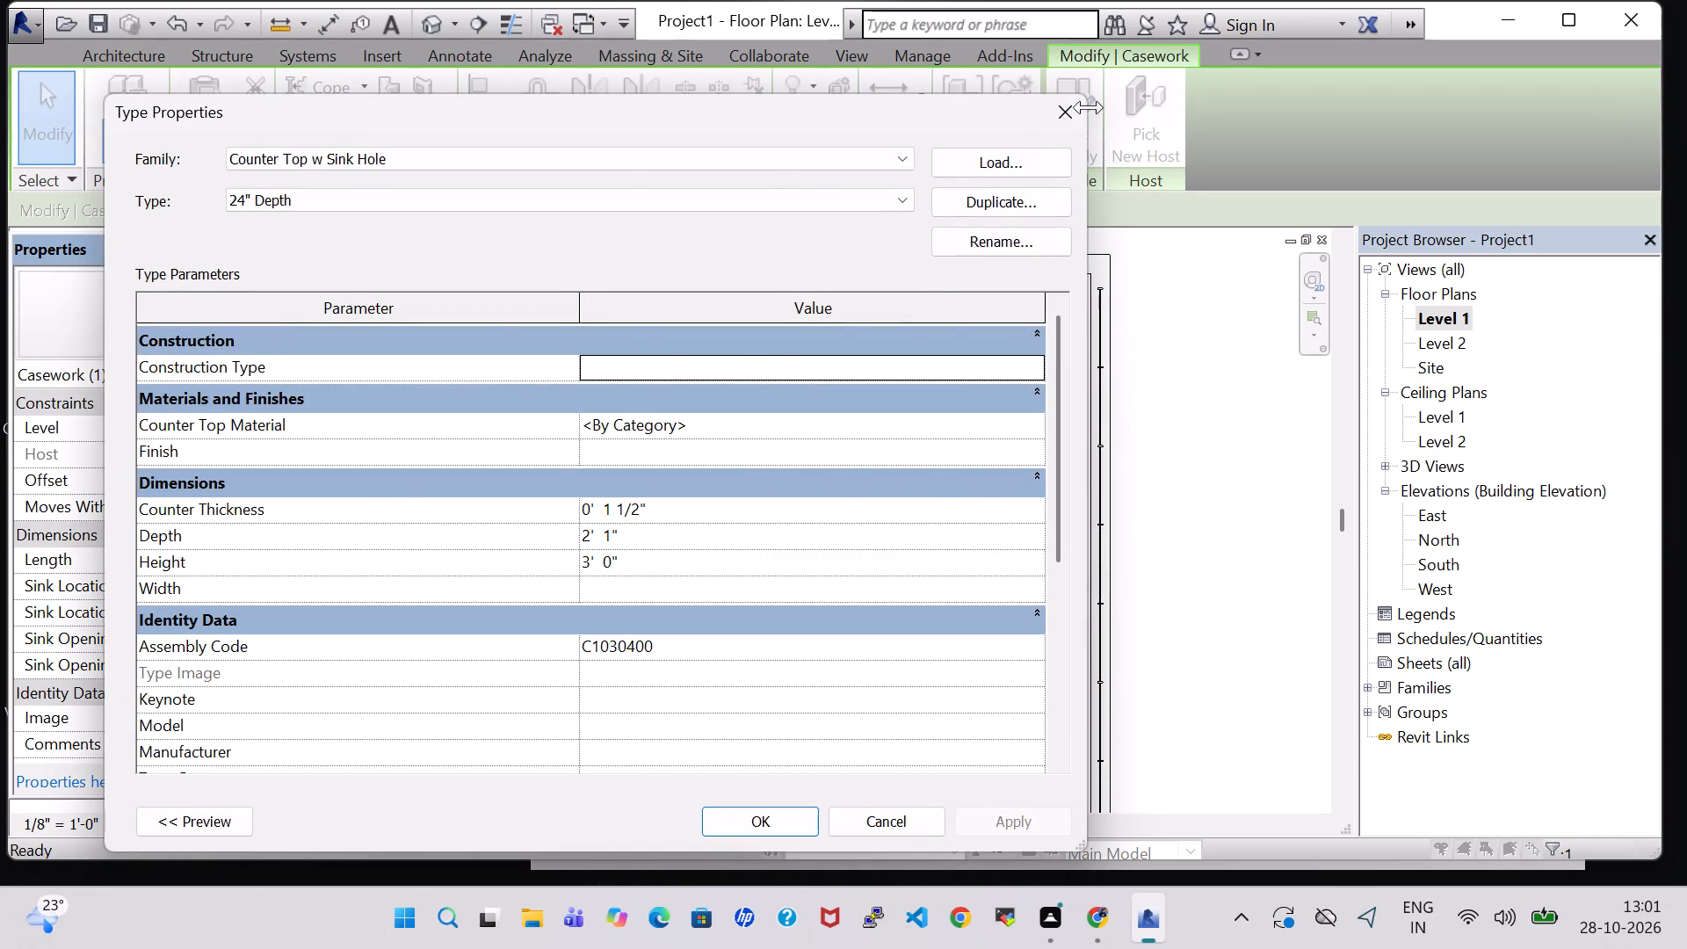
{"action": "left_click", "coordinate": [1080, 111]}
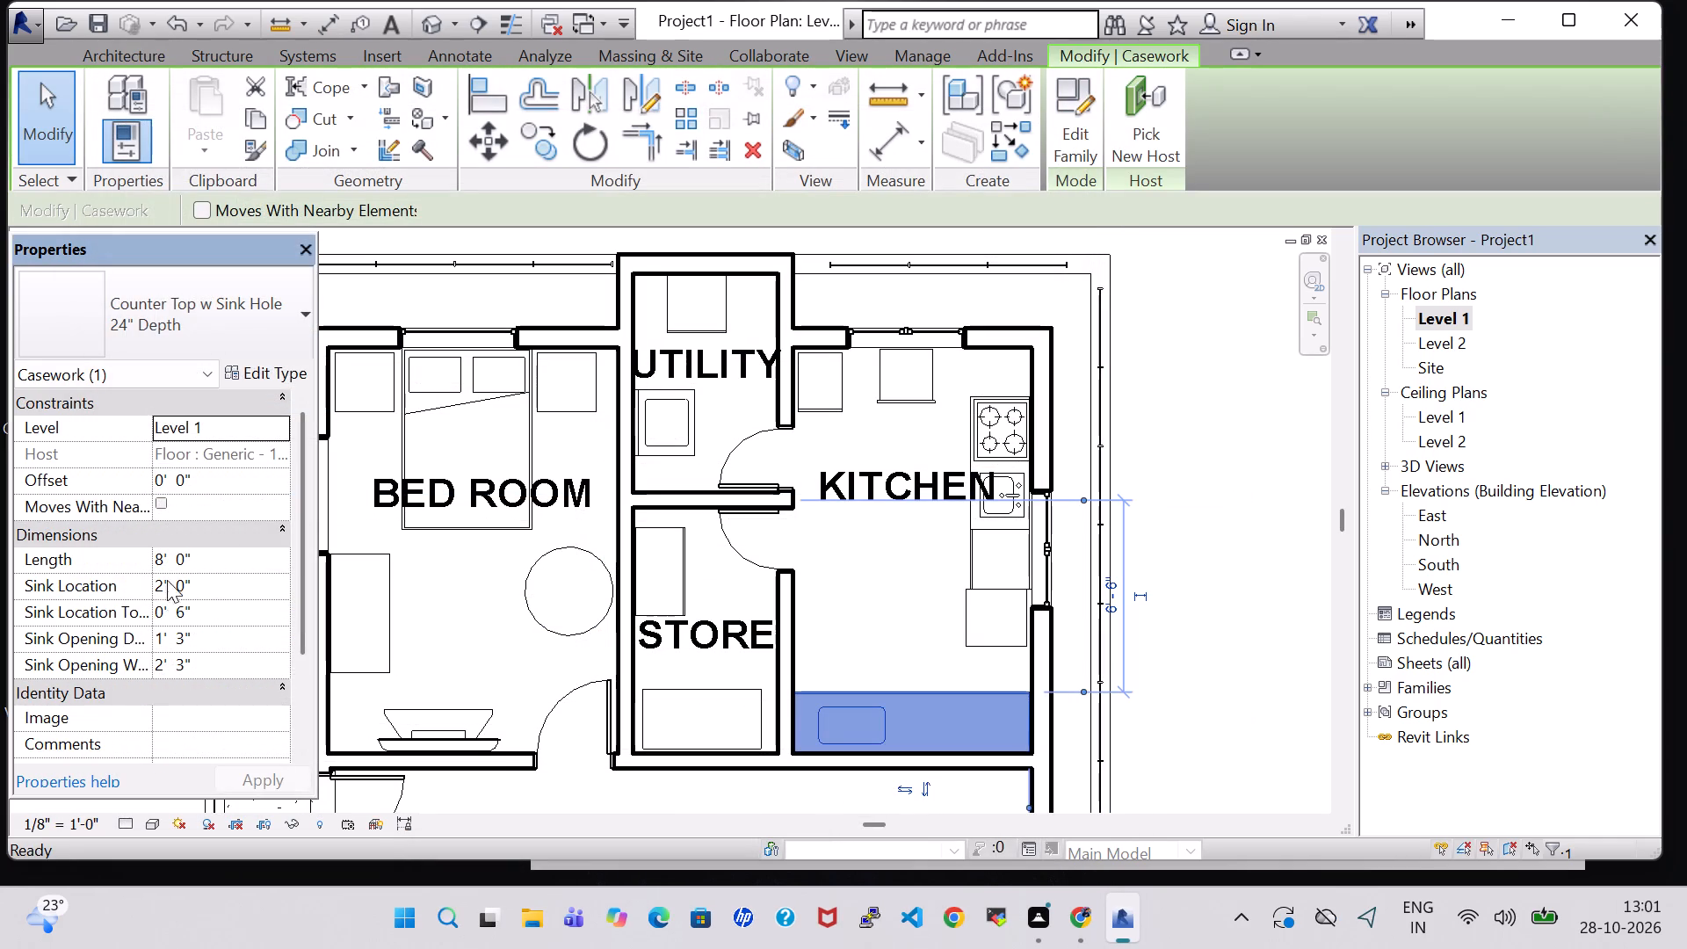
{"action": "left_click", "coordinate": [163, 557]}
{"action": "key", "text": "Right"}
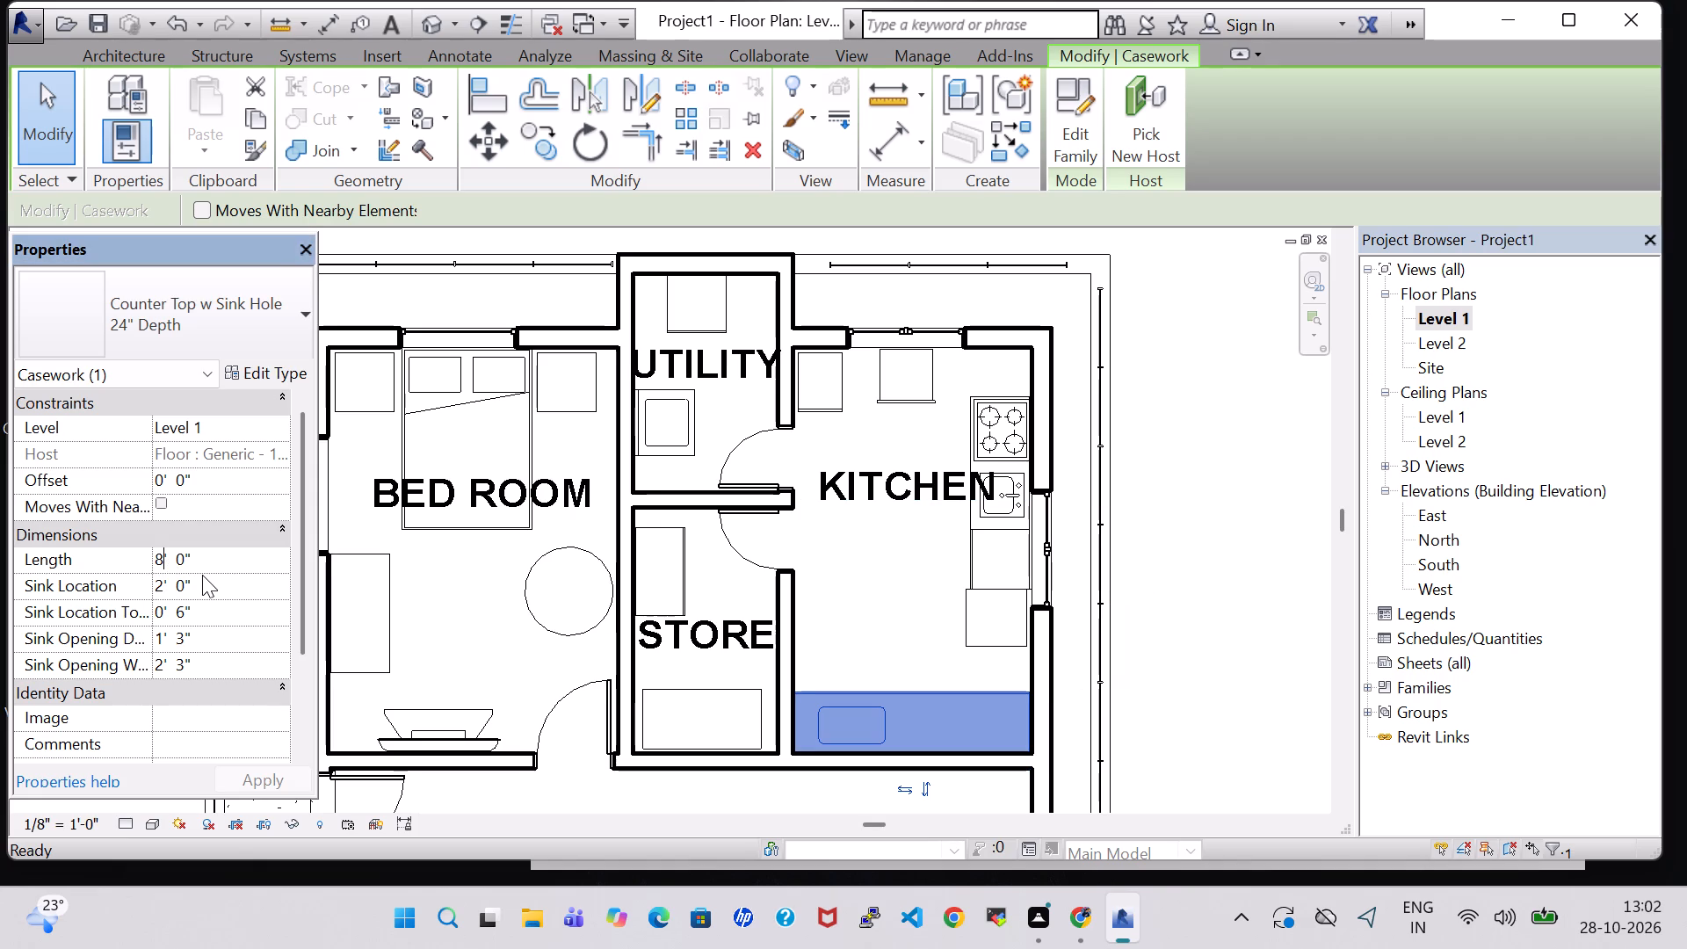
{"action": "key", "text": "BackSpace"}
{"action": "key", "text": "6"}
{"action": "key", "text": "Return"}
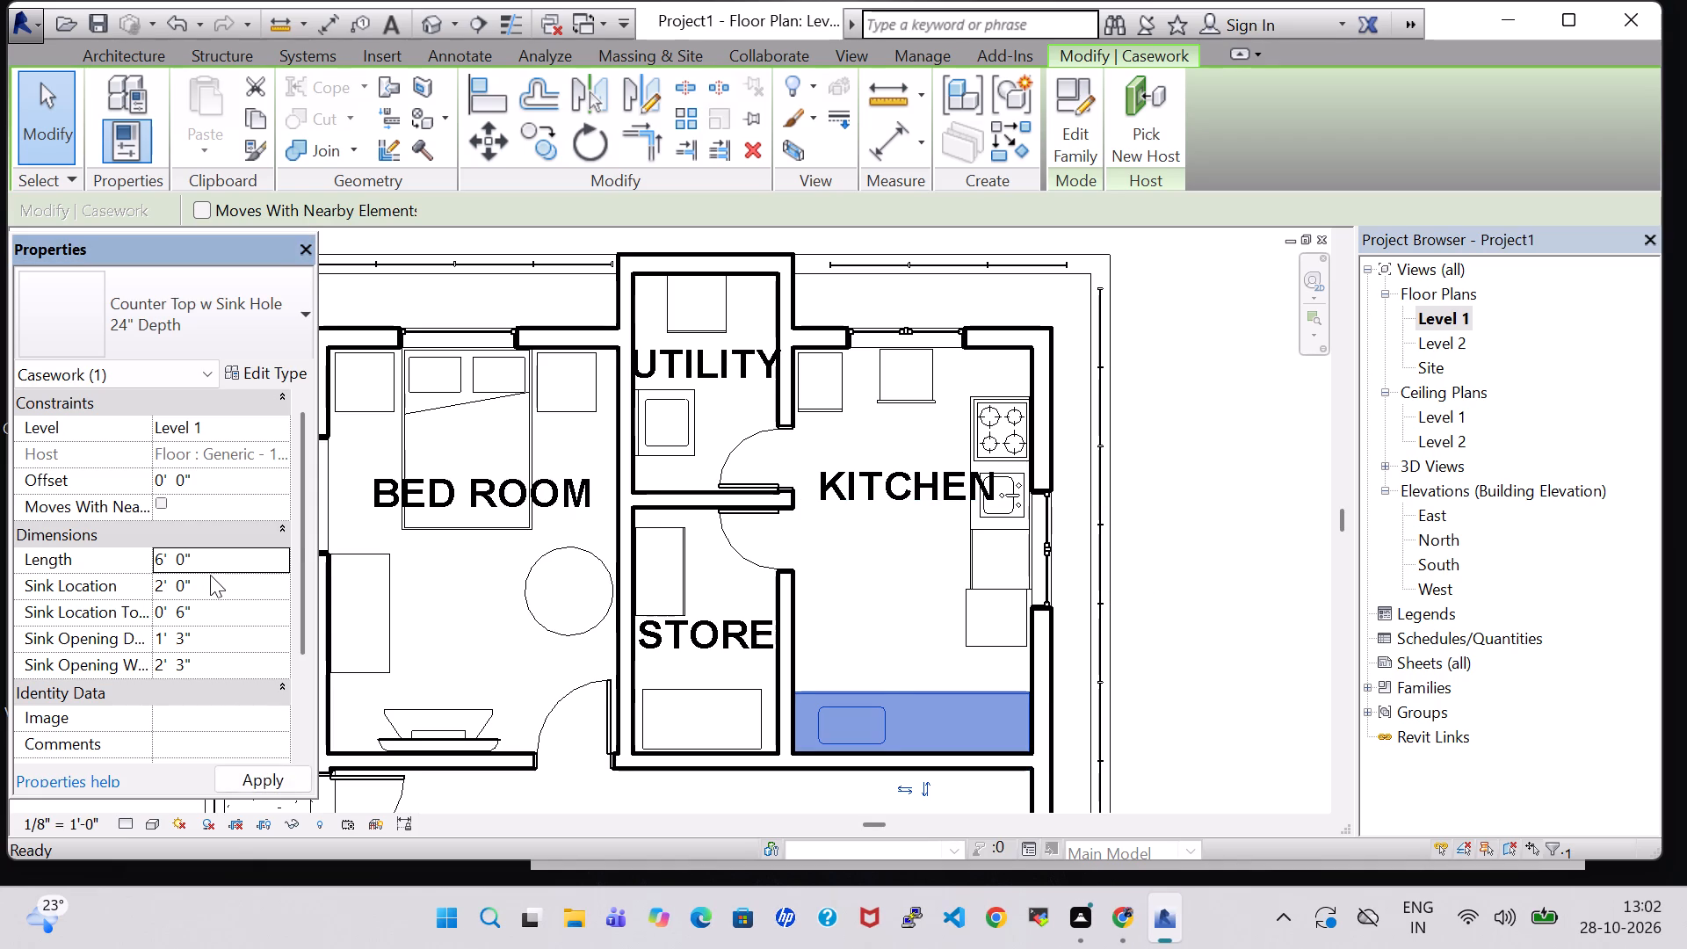
Nudge the shortened counter top four increments away from the STORE wall toward the KITCHEN's outer side wall, and deselect it.
{"action": "key", "text": "Right"}
{"action": "key", "text": "Right"}
{"action": "key", "text": "Right"}
{"action": "key", "text": "Right"}
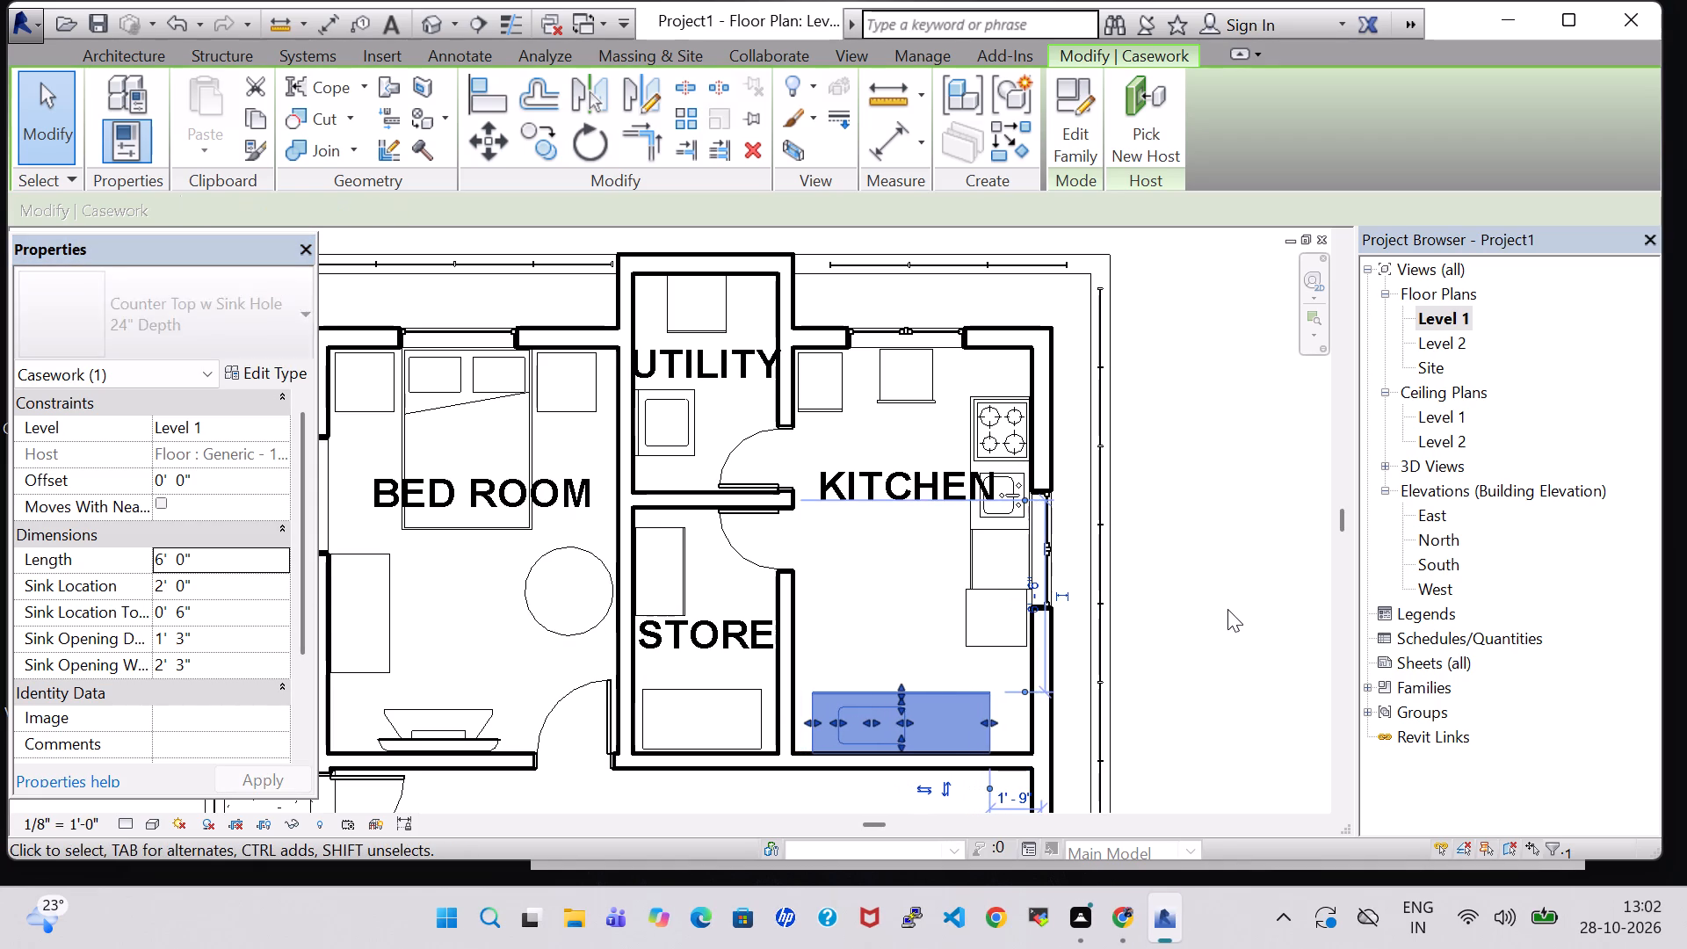
{"action": "left_click", "coordinate": [1227, 609]}
Set the offset of the KITCHEN's counter top with sink hole to 3' 0" above Level 1.
{"action": "left_click", "coordinate": [942, 685]}
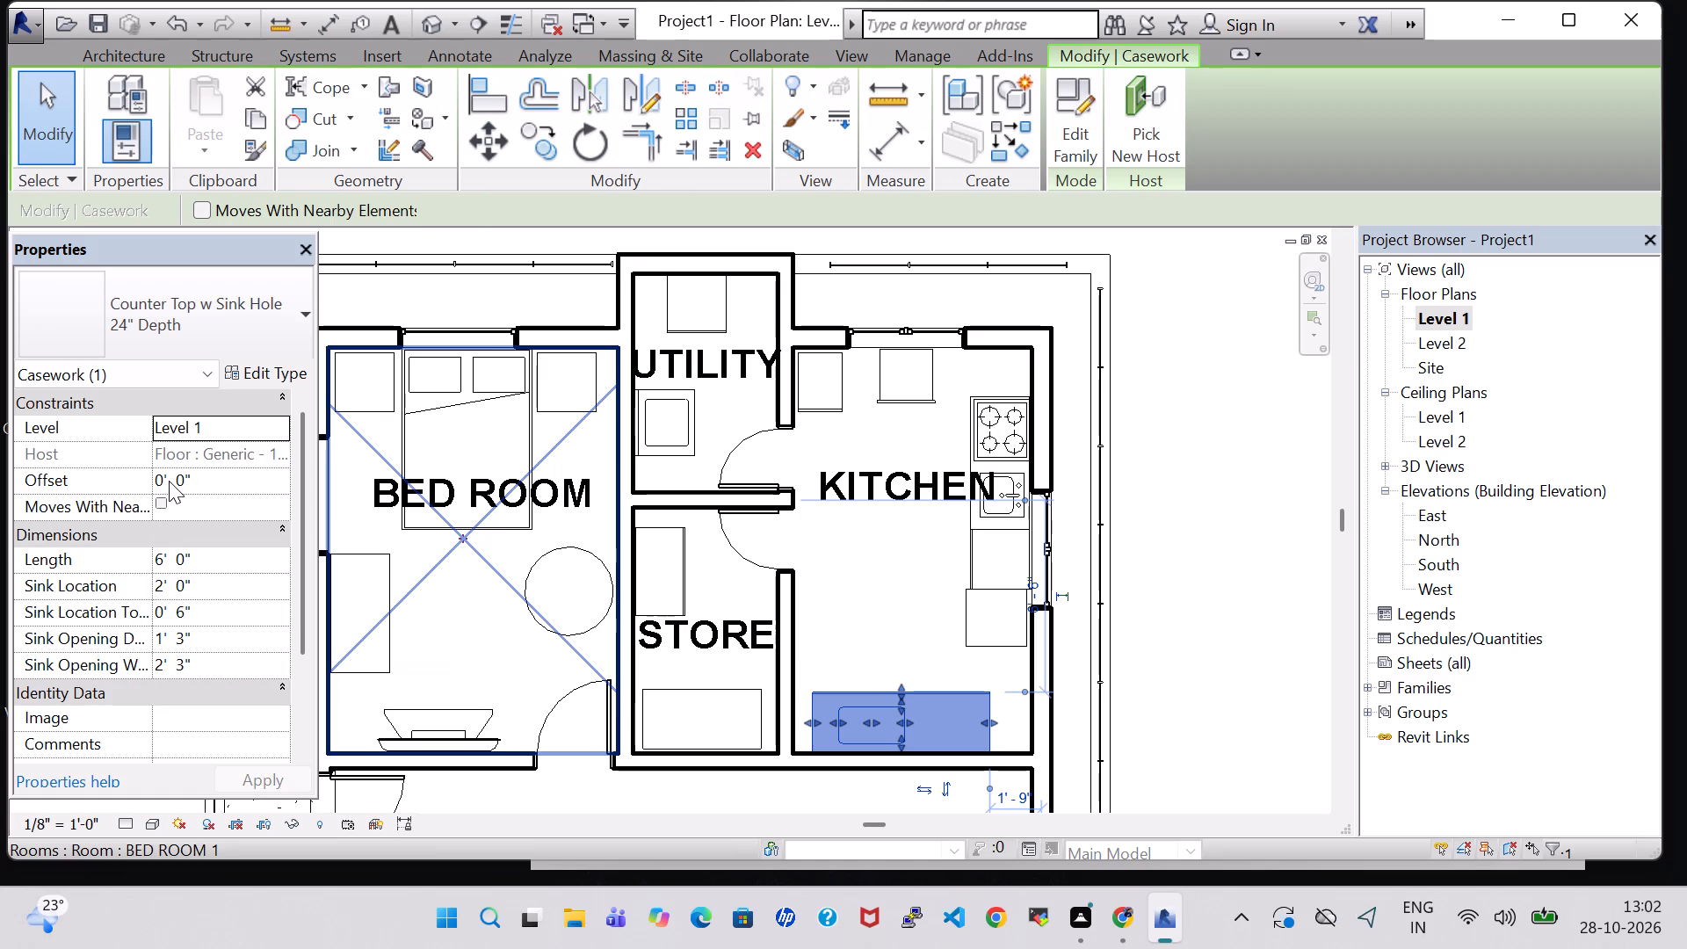
{"action": "left_click", "coordinate": [165, 479]}
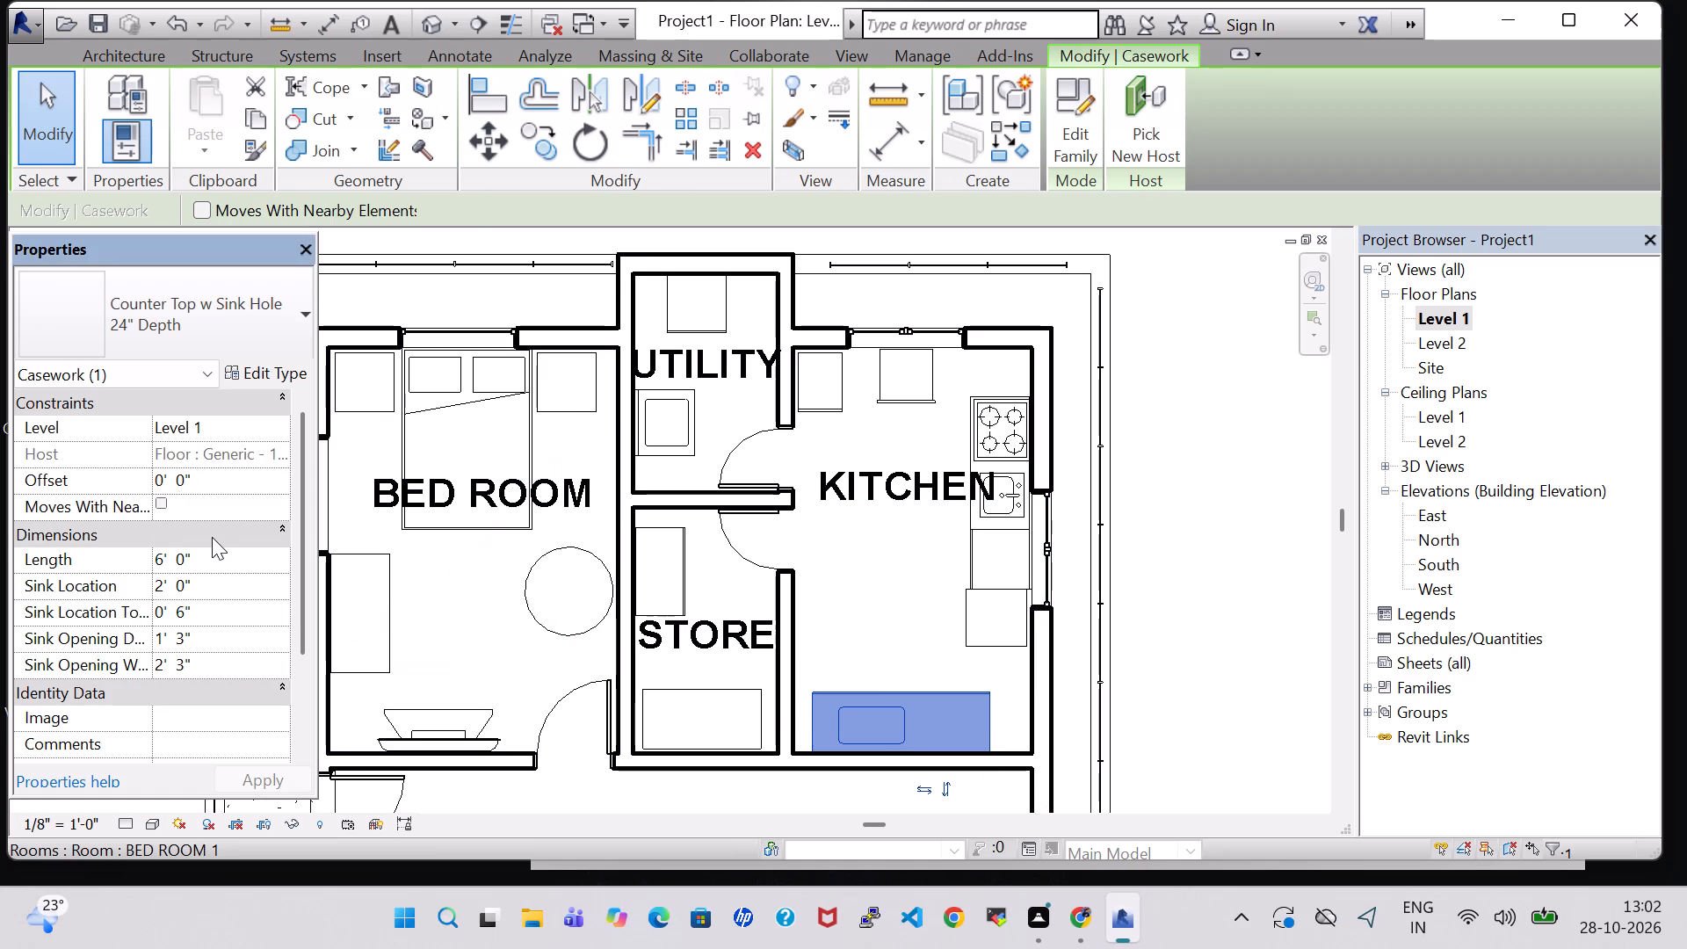
{"action": "key", "text": "BackSpace"}
{"action": "key", "text": "3"}
{"action": "key", "text": "Return"}
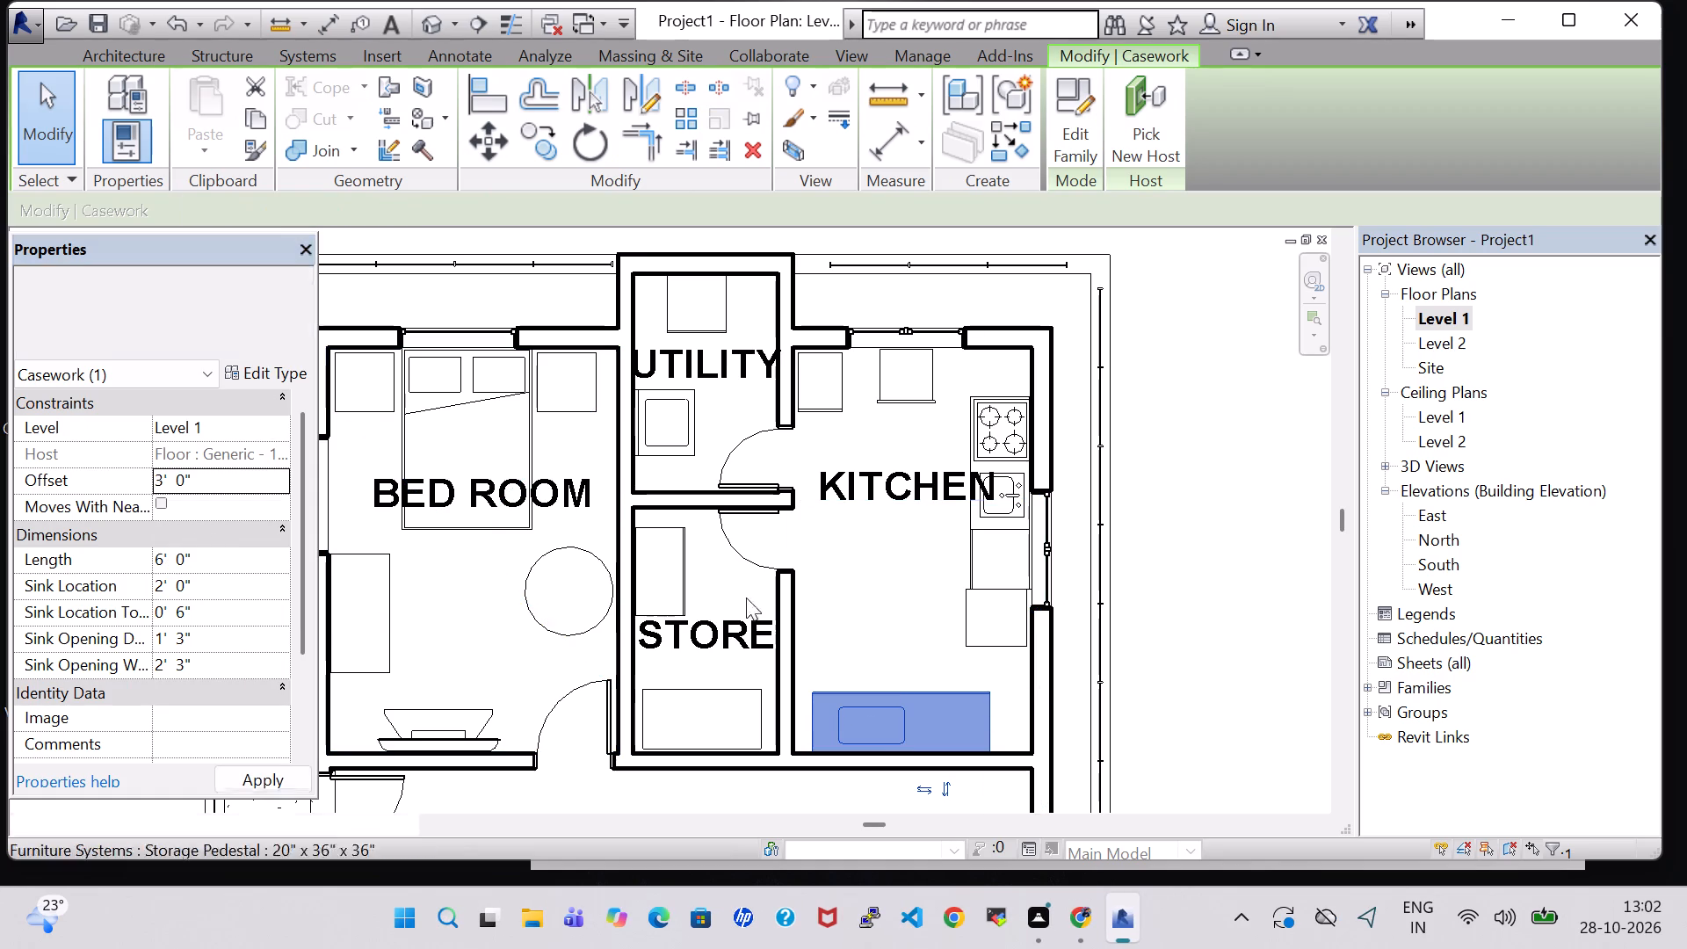
{"action": "left_click", "coordinate": [1184, 598]}
Load the Microwave family from the Domestic folder of the Specialty Equipment library.
{"action": "left_click", "coordinate": [272, 118]}
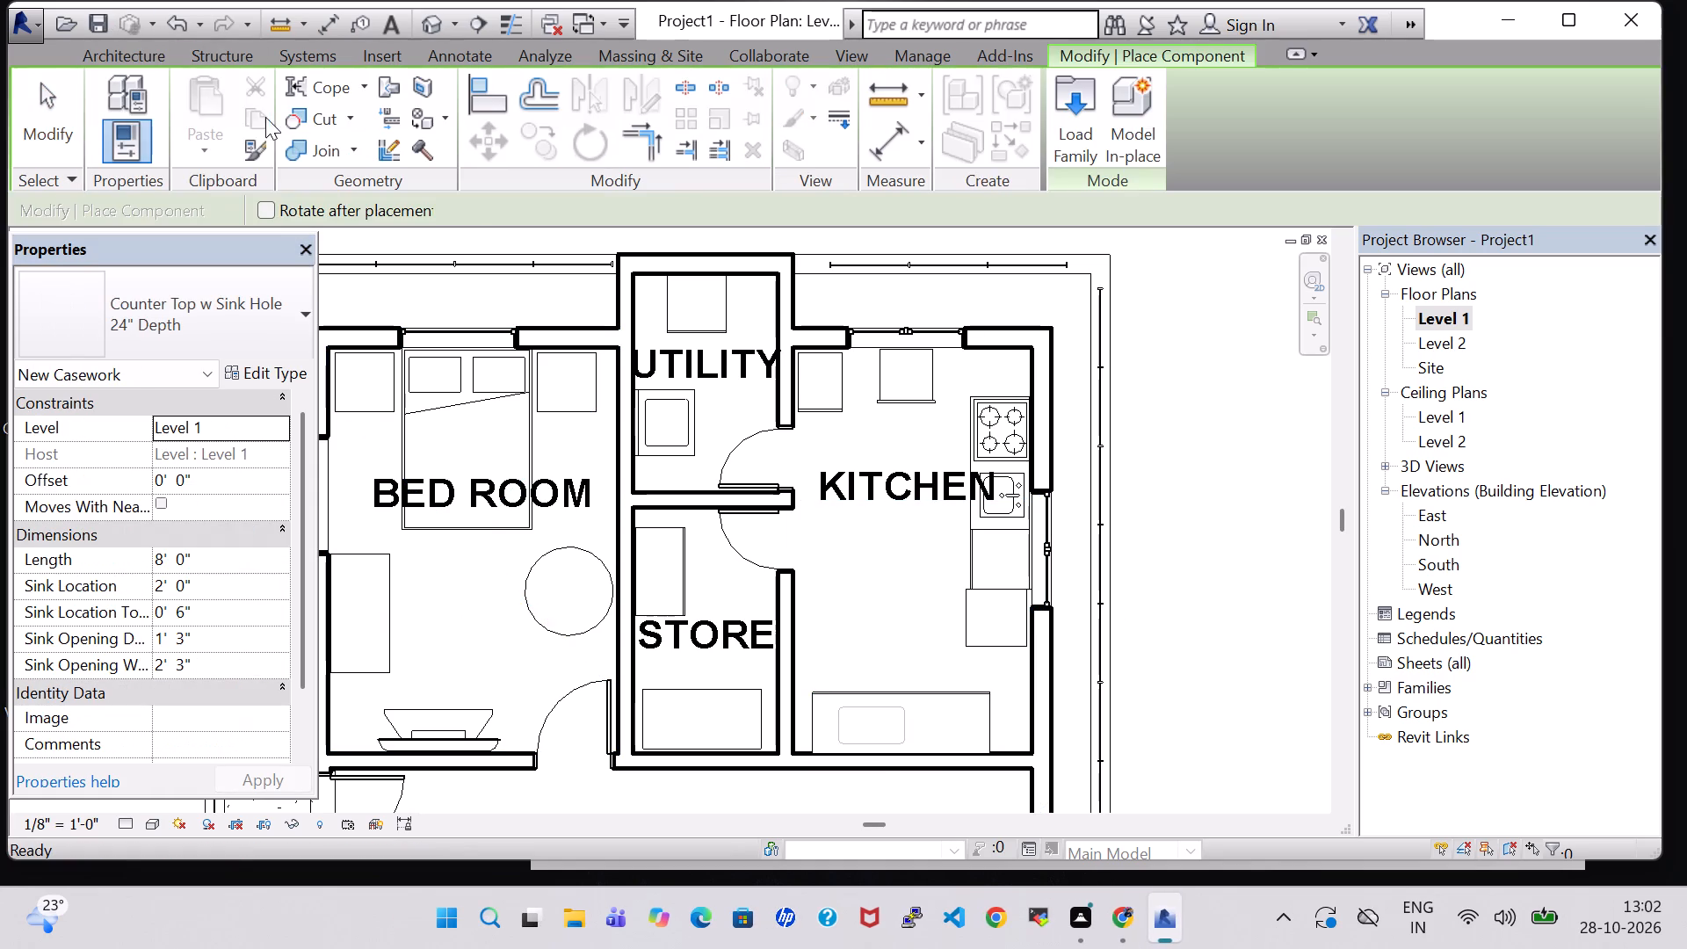
{"action": "left_click", "coordinate": [1090, 121]}
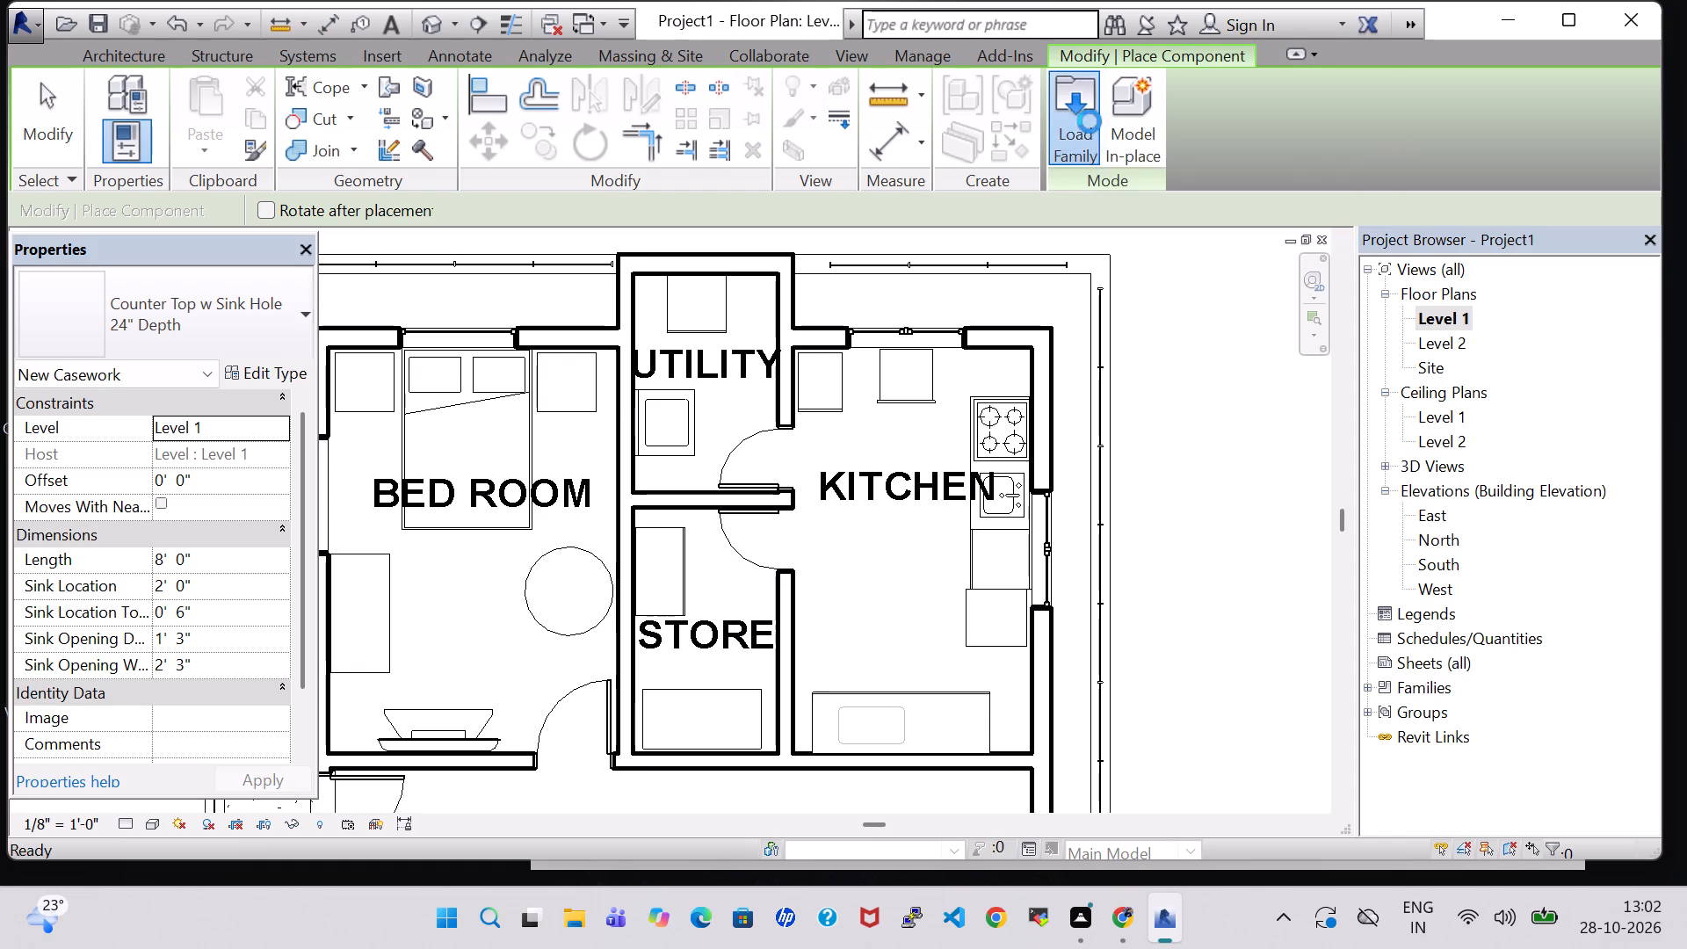
{"action": "scroll", "coordinate": [957, 499], "scroll_direction": "down", "scroll_amount": 3}
{"action": "double_click", "coordinate": [662, 412]}
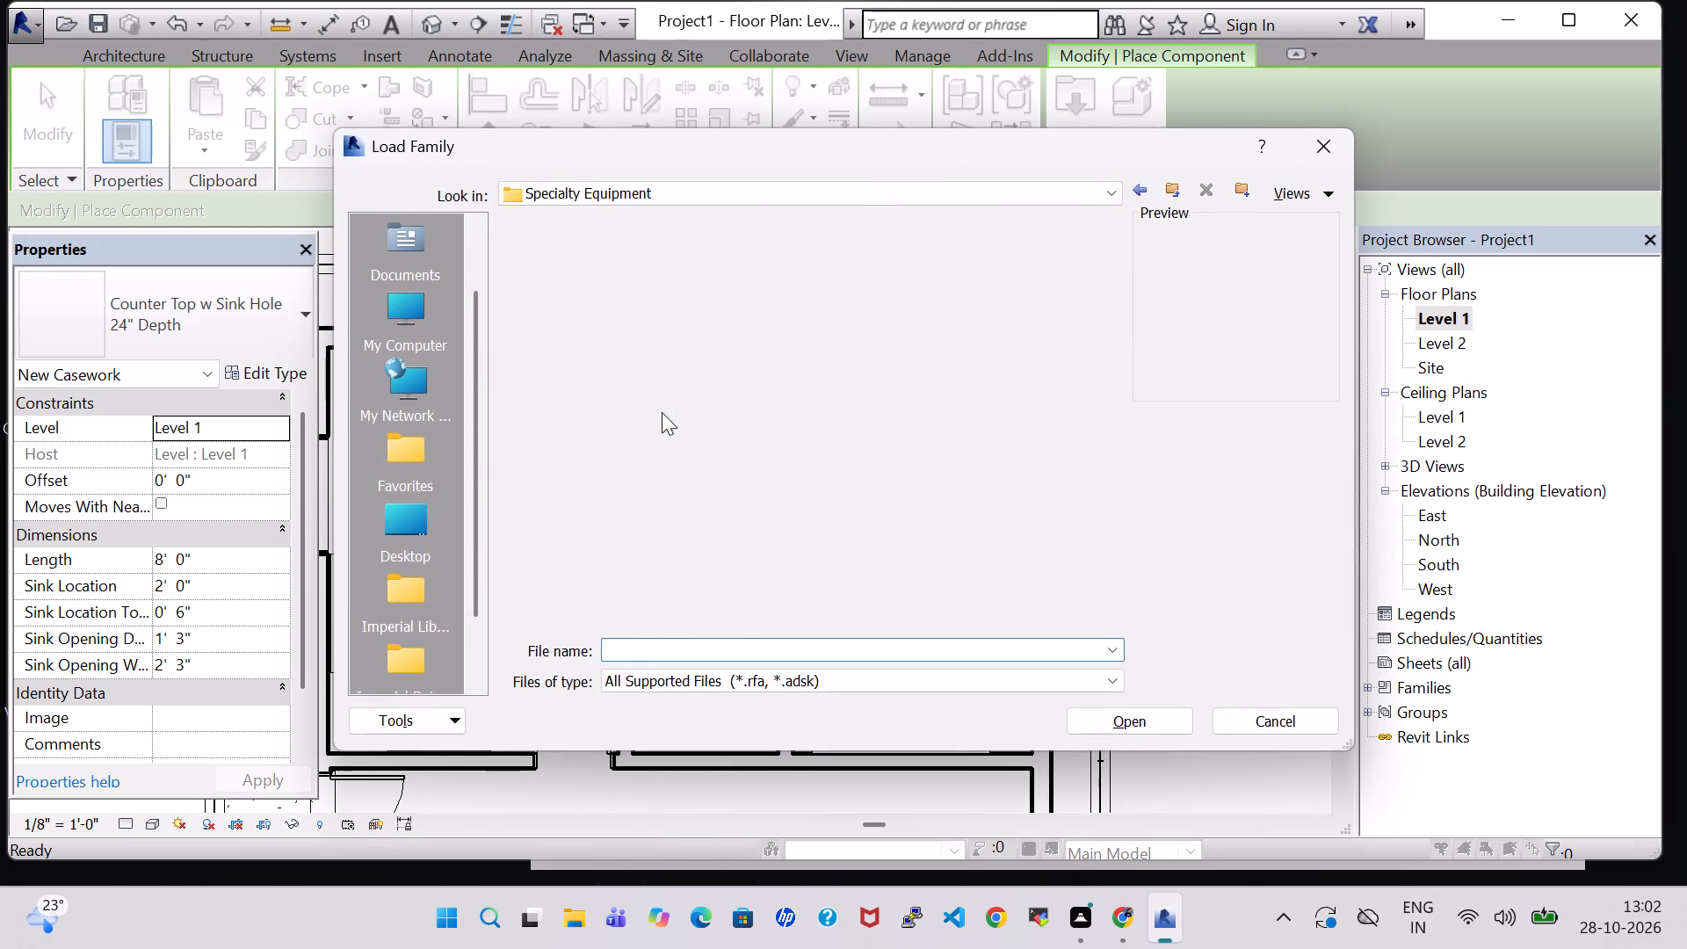
{"action": "double_click", "coordinate": [649, 294]}
{"action": "scroll", "coordinate": [708, 490], "scroll_direction": "down", "scroll_amount": 2}
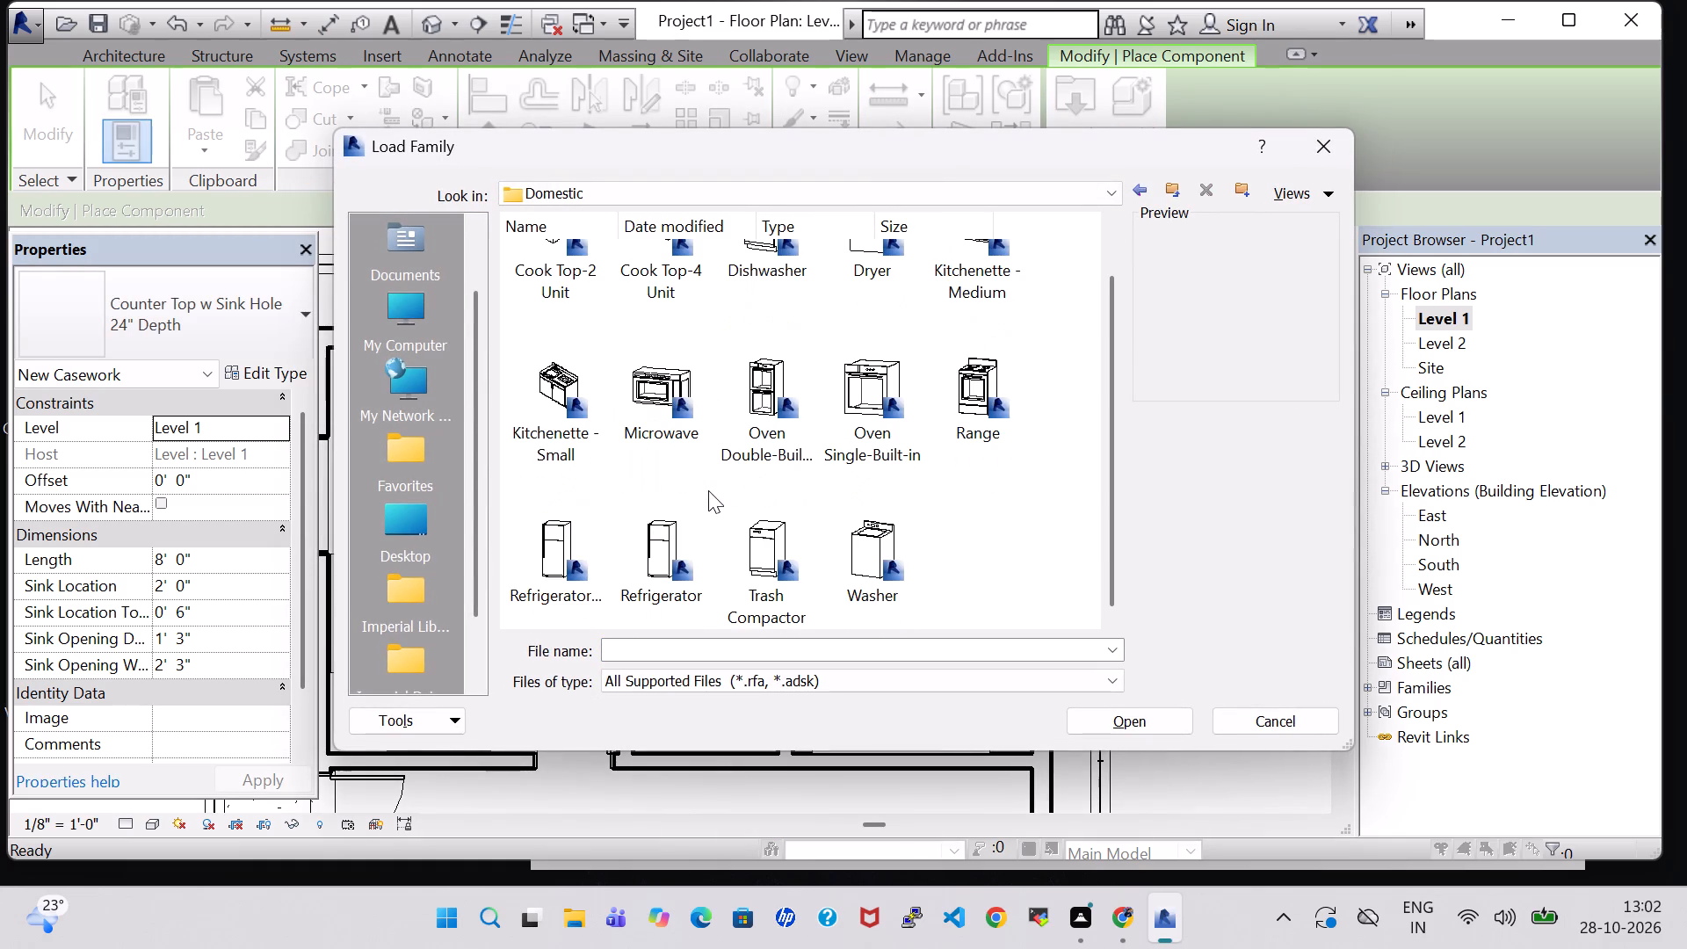
{"action": "left_click", "coordinate": [670, 389]}
{"action": "left_click", "coordinate": [1108, 724]}
Place the 30" x 16" x 18" Microwave on the KITCHEN's counter top, beside the sink hole toward the outer side wall.
{"action": "scroll", "coordinate": [926, 720], "scroll_direction": "up", "scroll_amount": 3}
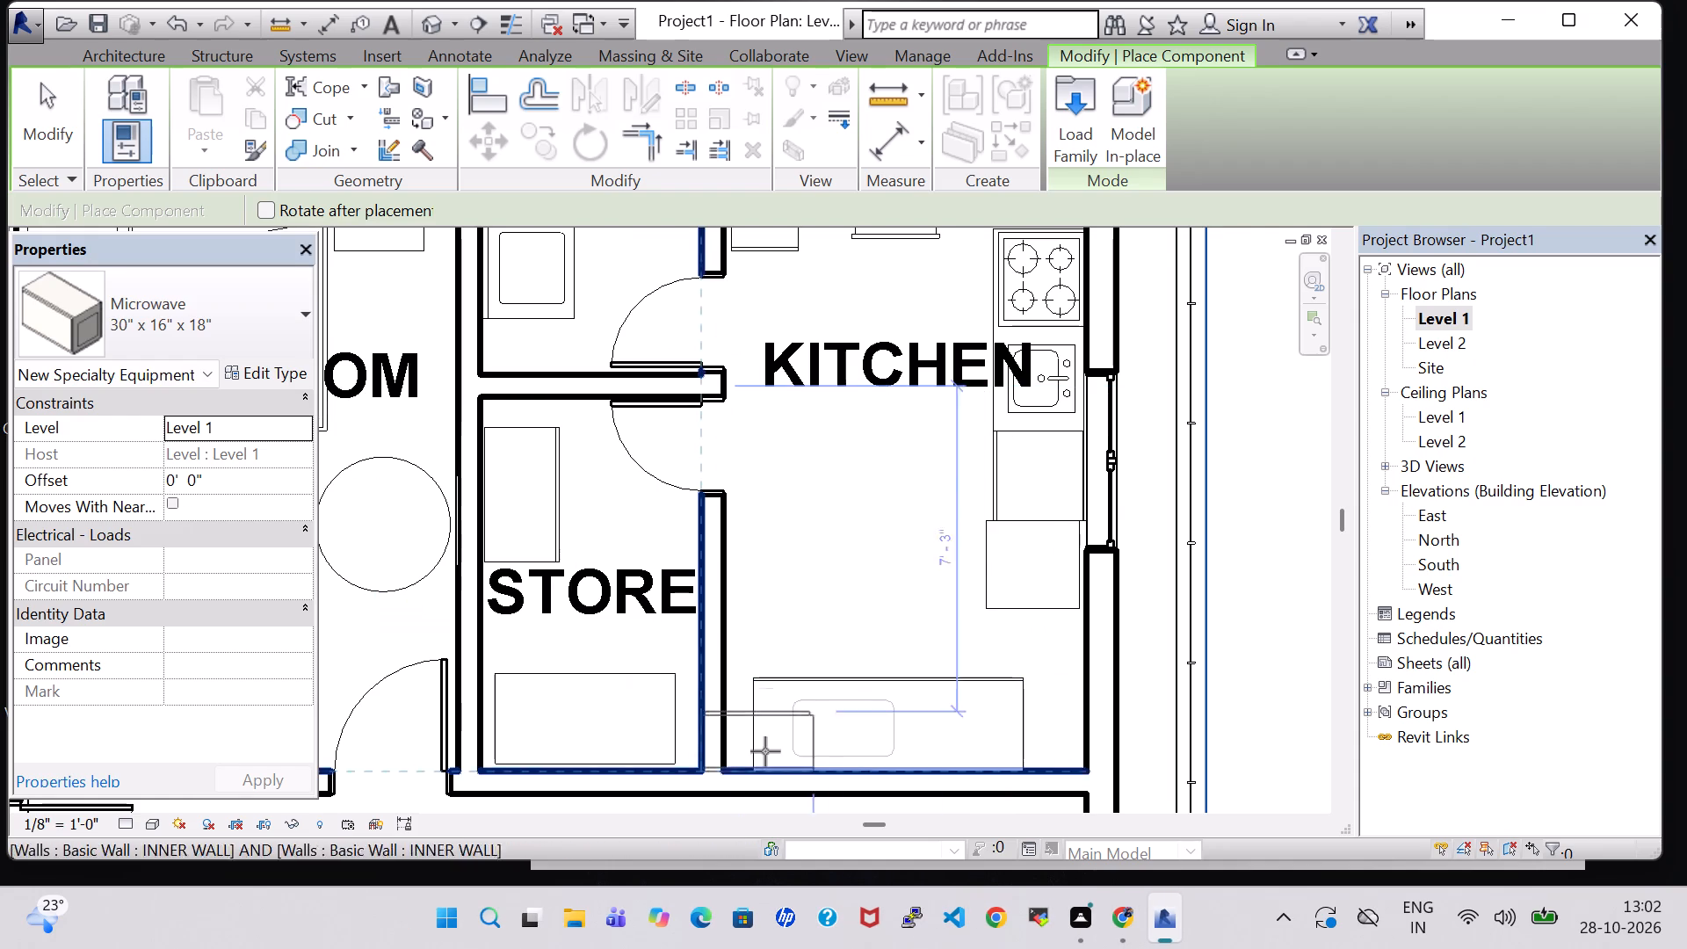
{"action": "left_click", "coordinate": [960, 729]}
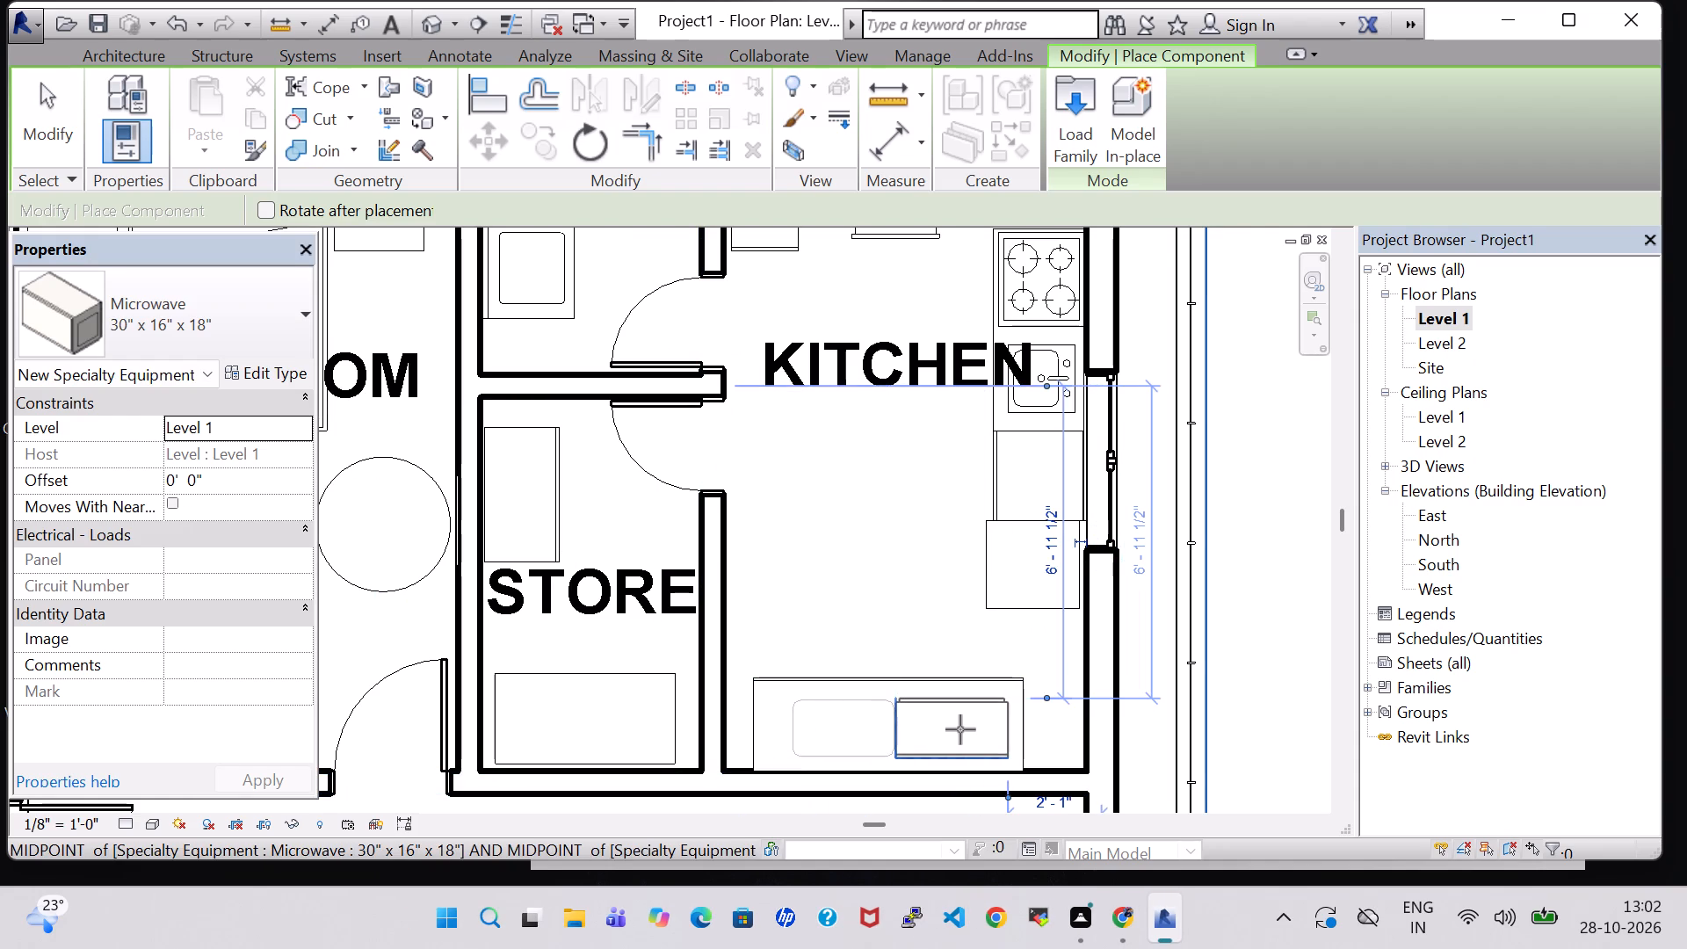
{"action": "key", "text": "Escape"}
{"action": "key", "text": "Escape"}
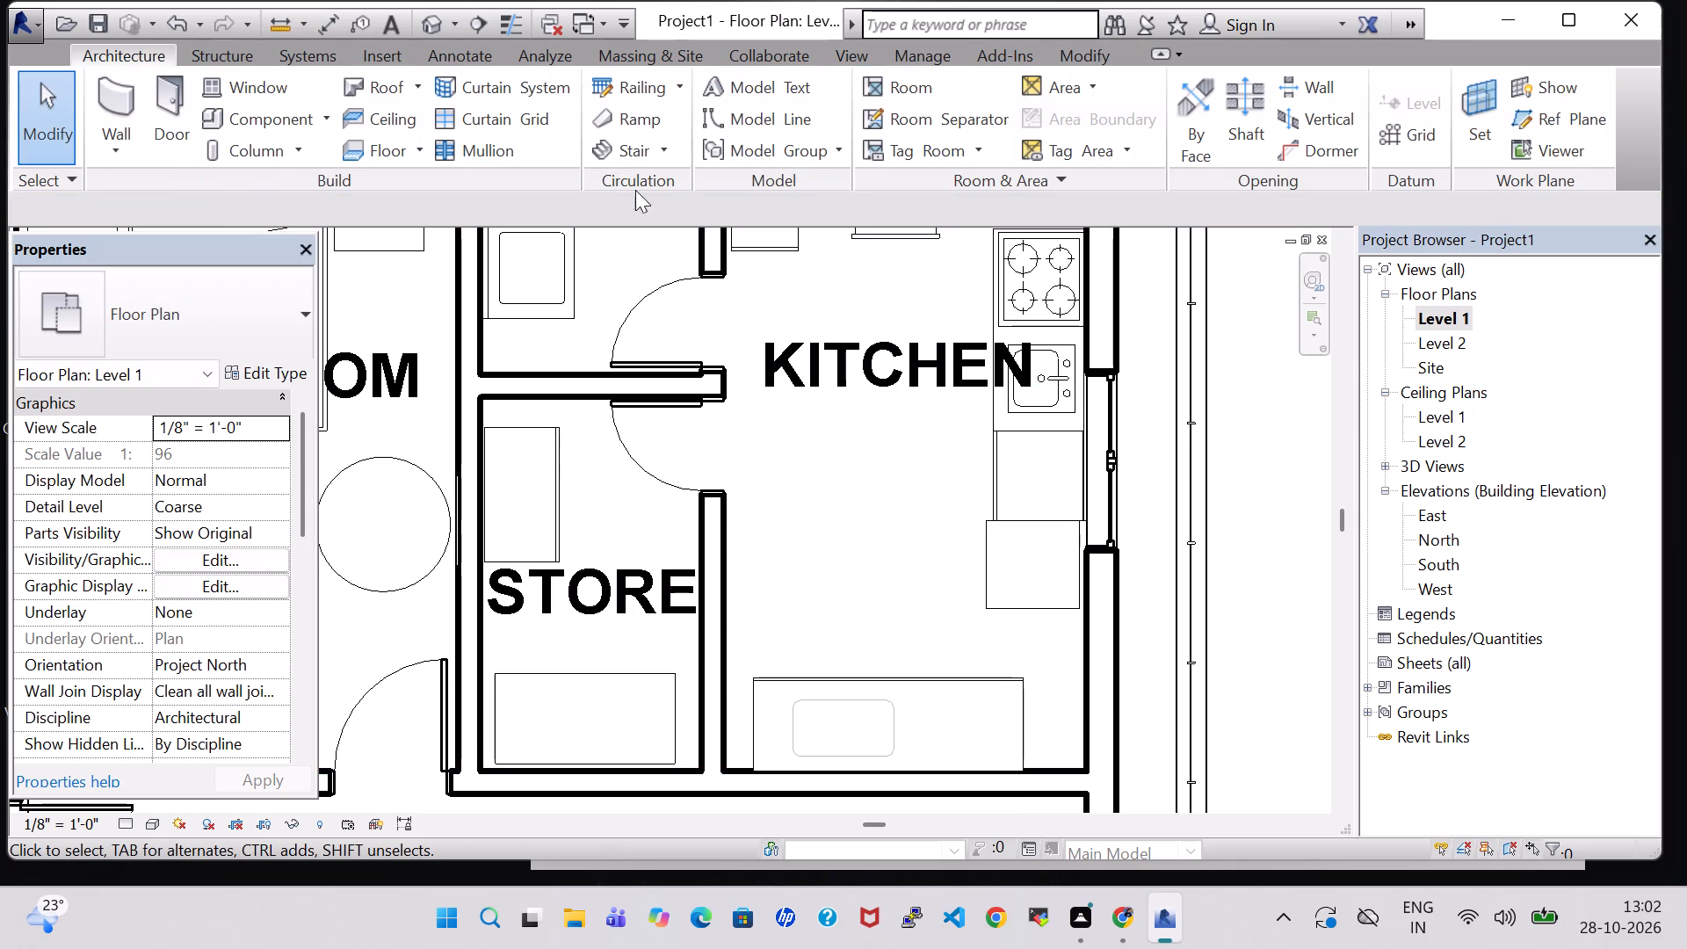
In the 3D view, set the microwave's offset to 3' 0" above Level 1.
{"action": "left_click", "coordinate": [424, 15]}
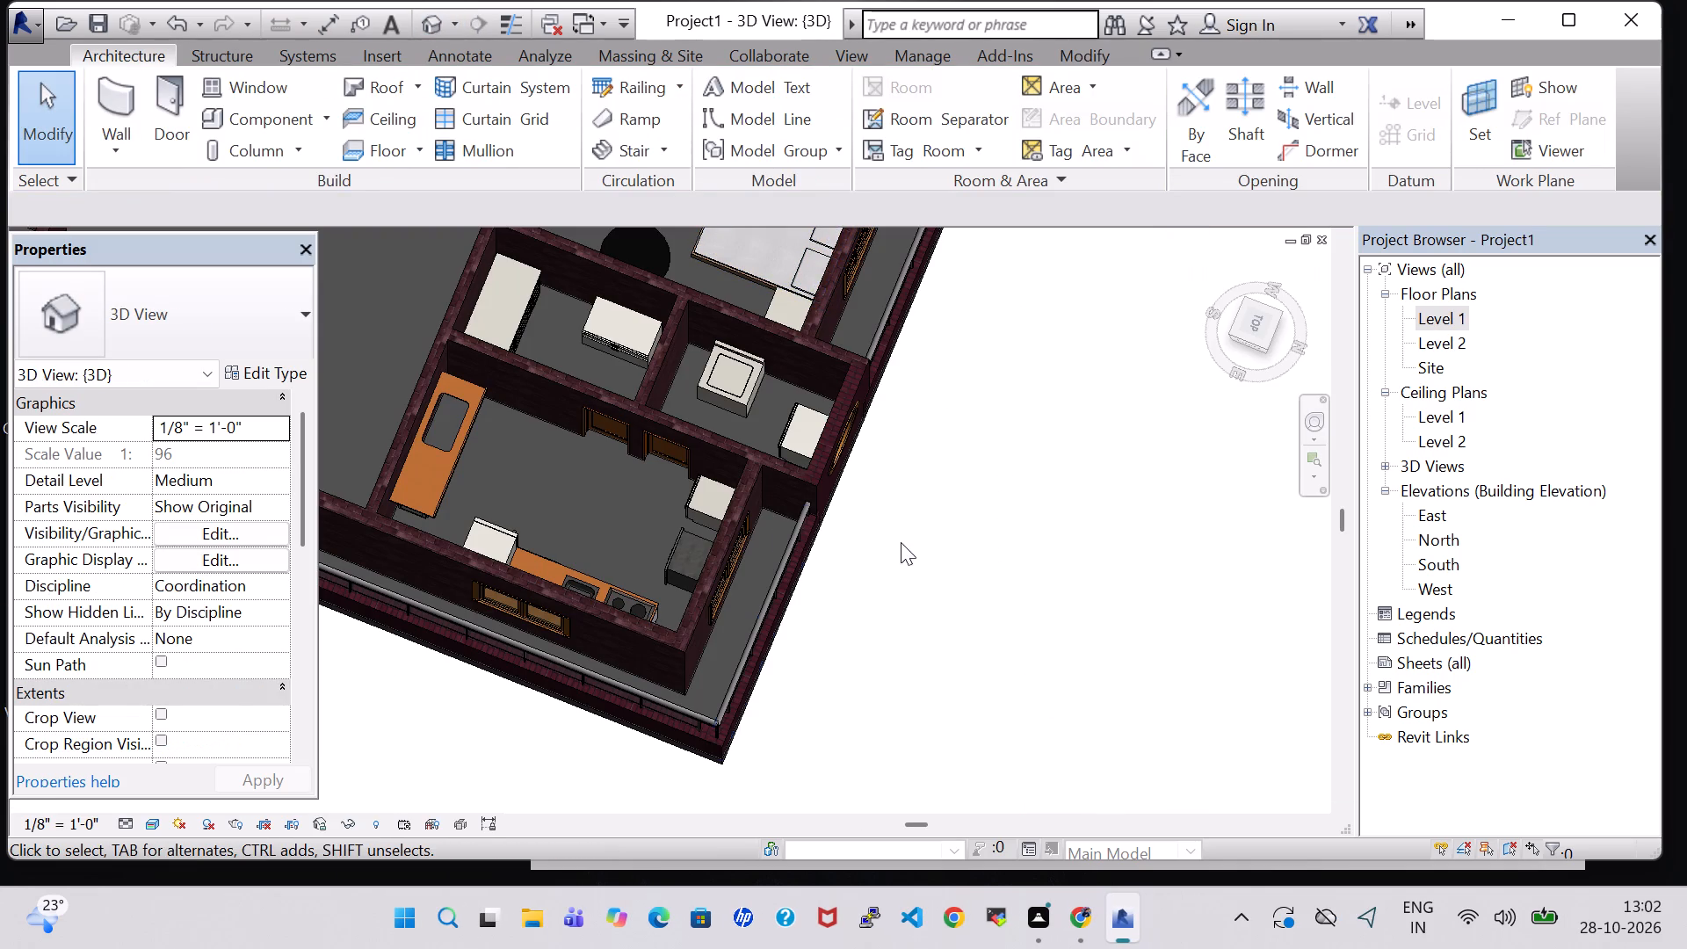
{"action": "left_click", "coordinate": [415, 511]}
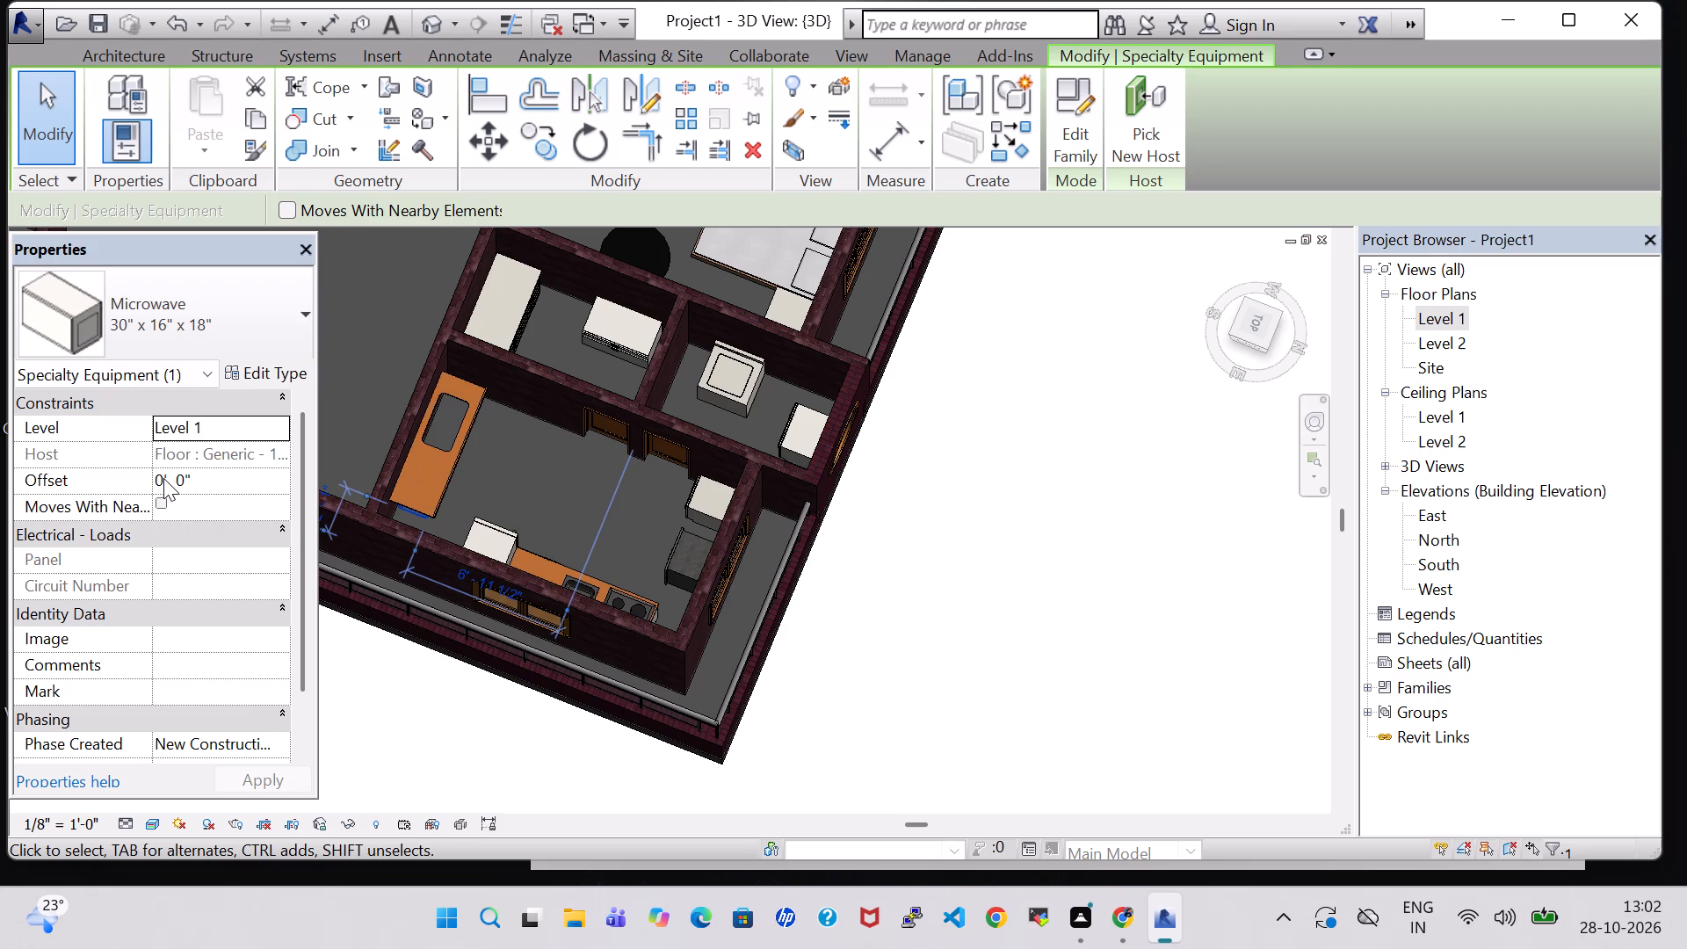
{"action": "left_click", "coordinate": [163, 476]}
{"action": "key", "text": "BackSpace"}
{"action": "key", "text": "3"}
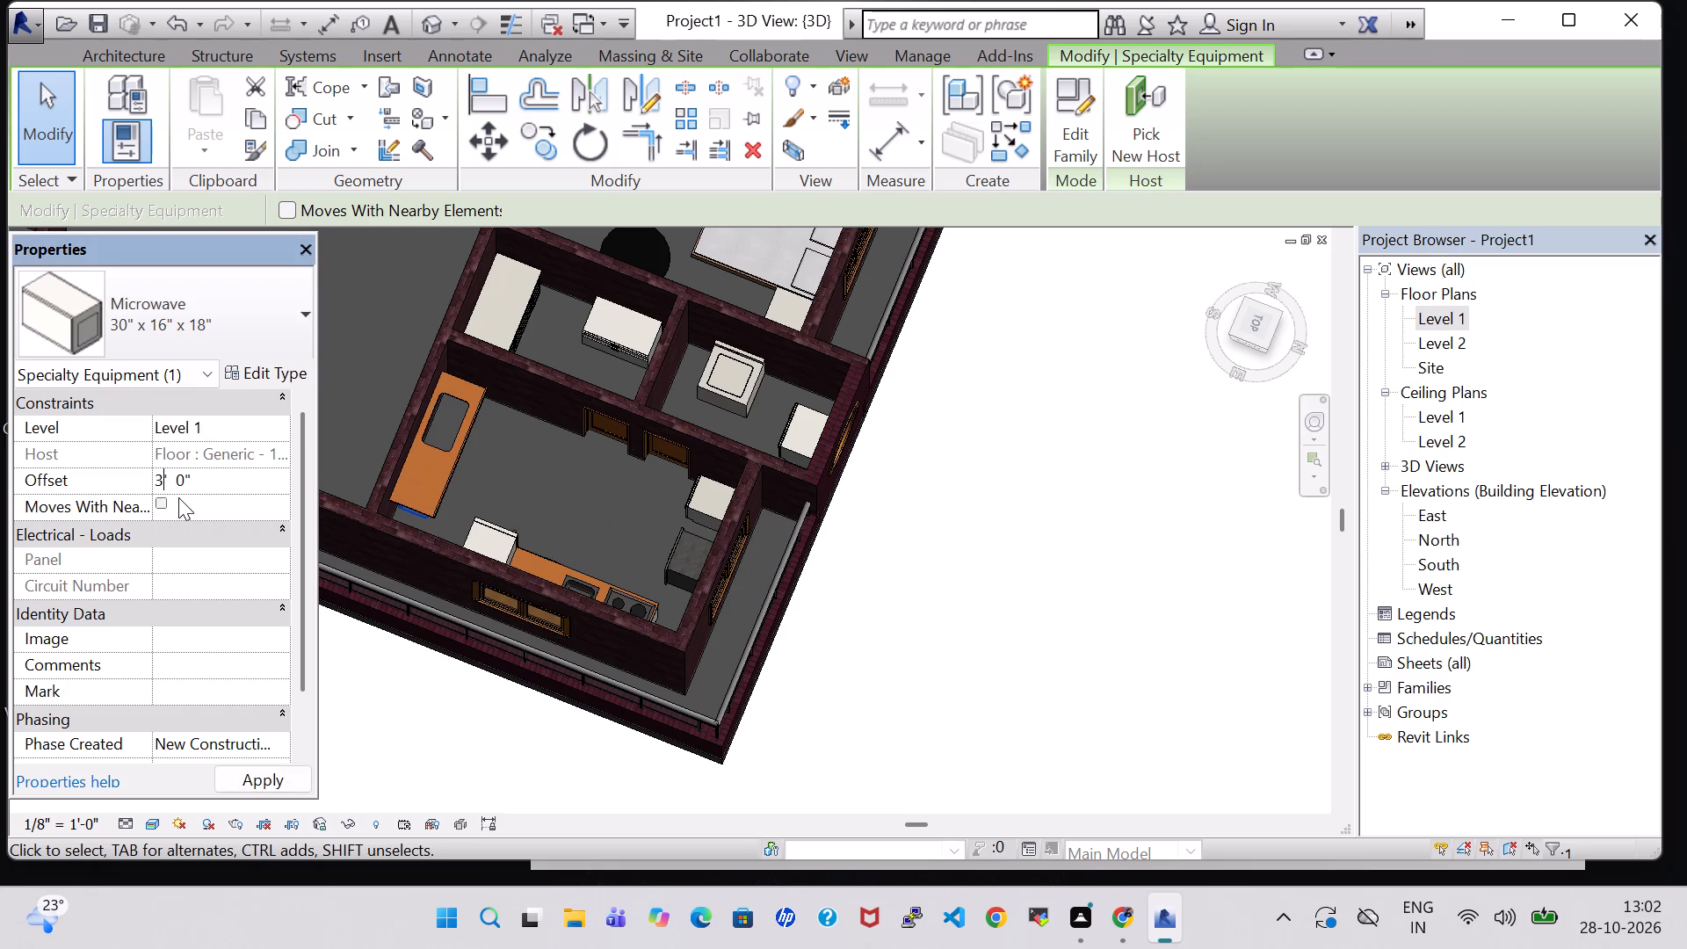
{"action": "key", "text": "Return"}
{"action": "left_click", "coordinate": [1139, 521]}
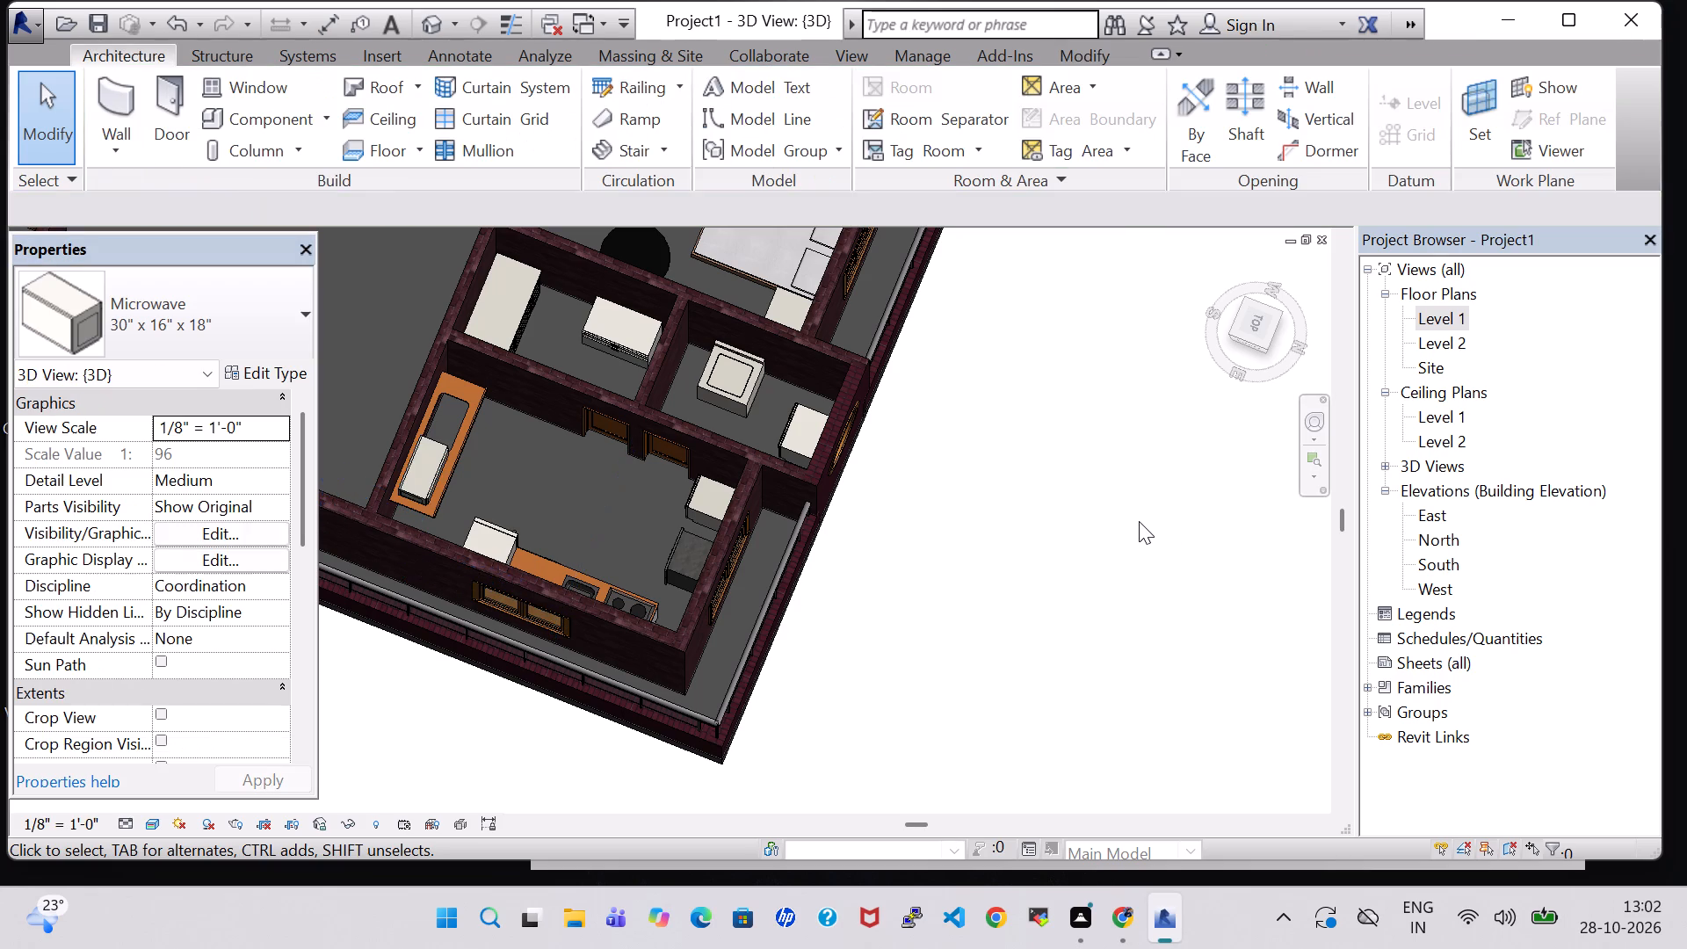
Rotate the microwave 180° on the counter top and nudge it one increment away from the sink hole.
{"action": "middle_click_drag", "start_coordinate": [1130, 521], "coordinate": [1077, 510]}
{"action": "scroll", "coordinate": [1130, 521], "scroll_direction": "up", "scroll_amount": 1}
{"action": "middle_click_drag", "start_coordinate": [967, 532], "coordinate": [945, 479], "text": "shift"}
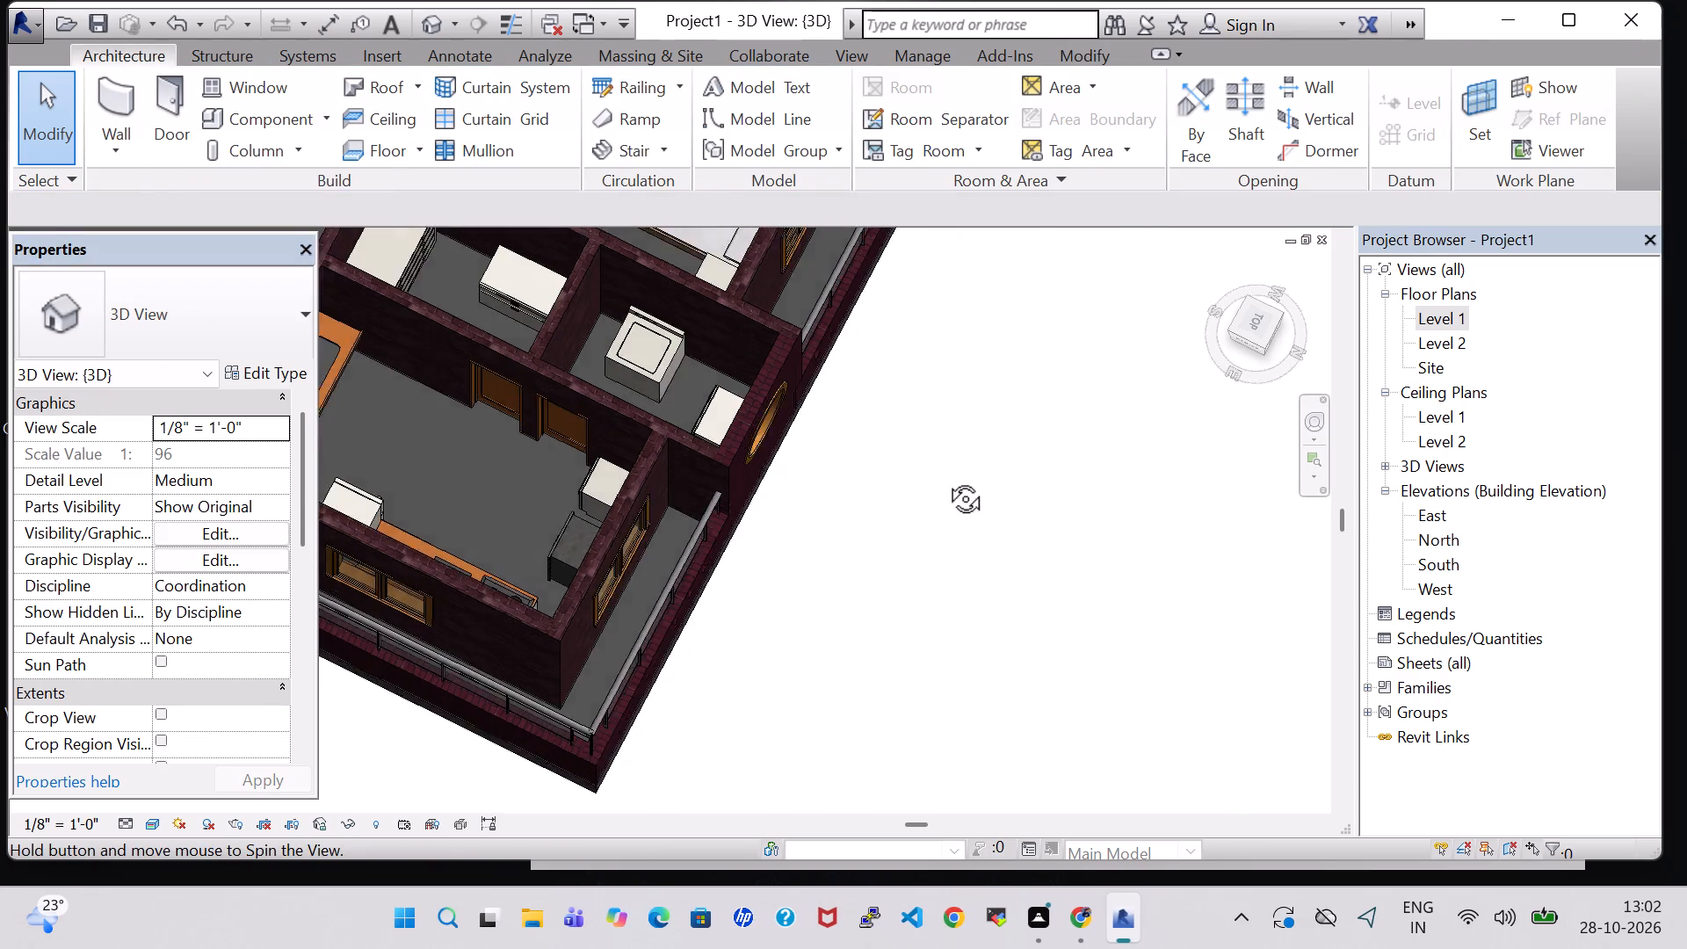
{"action": "middle_click_drag", "start_coordinate": [945, 479], "coordinate": [743, 351], "text": "shift"}
{"action": "left_click", "coordinate": [680, 251]}
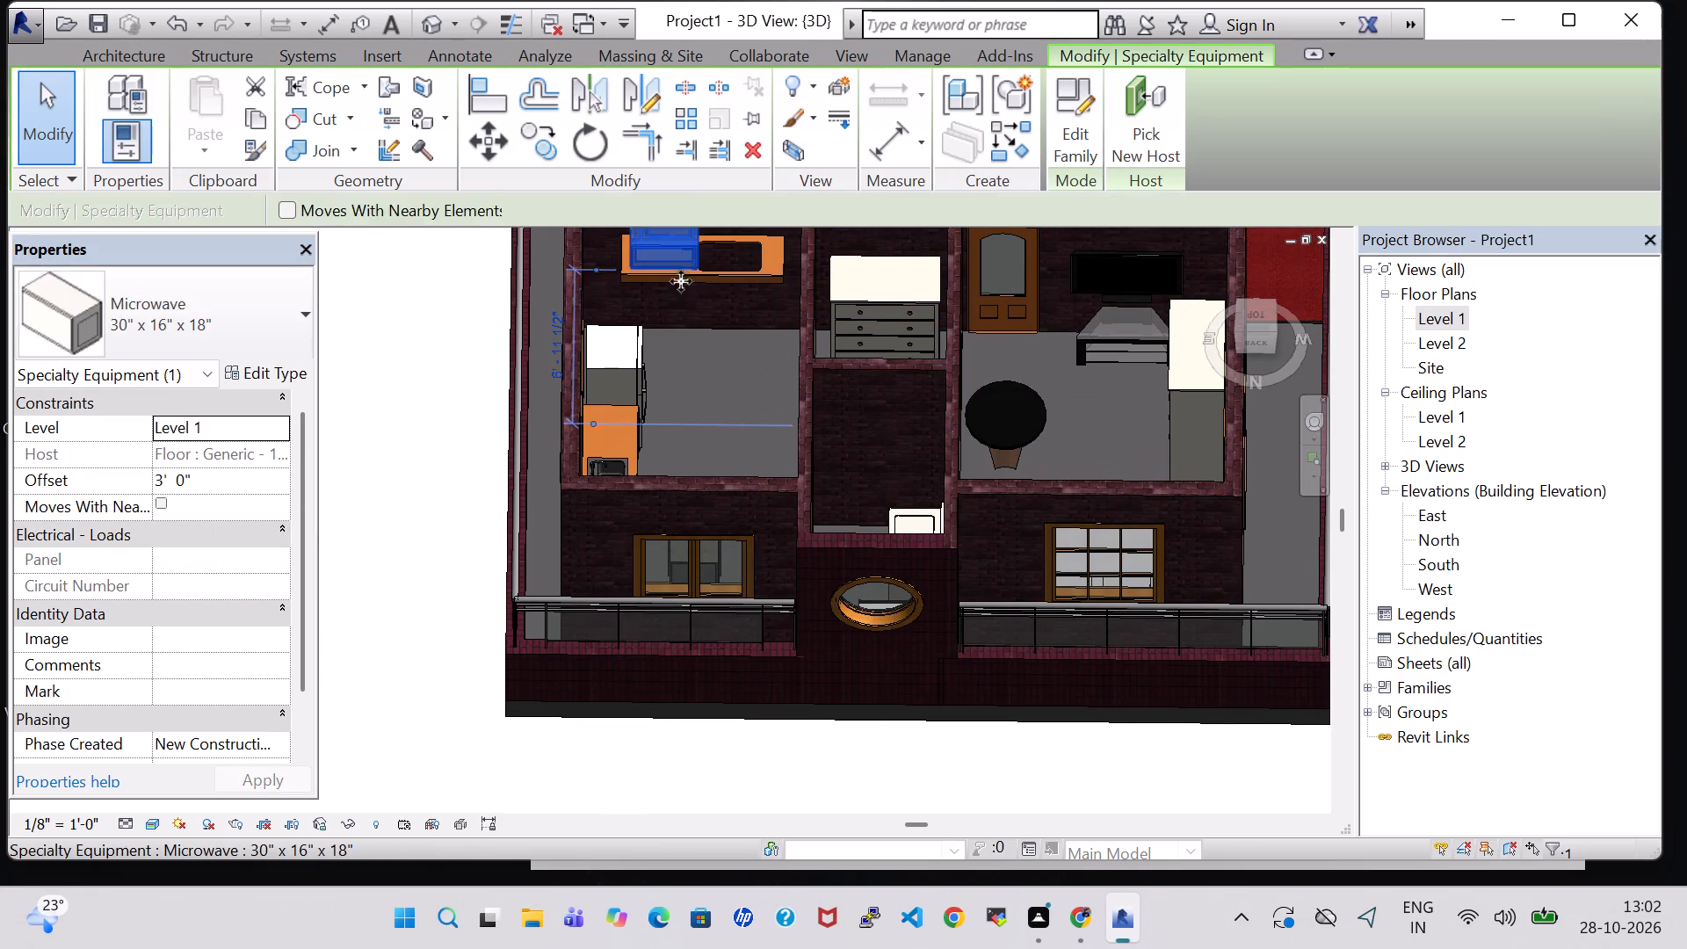
{"action": "key", "text": "space"}
{"action": "key", "text": "space"}
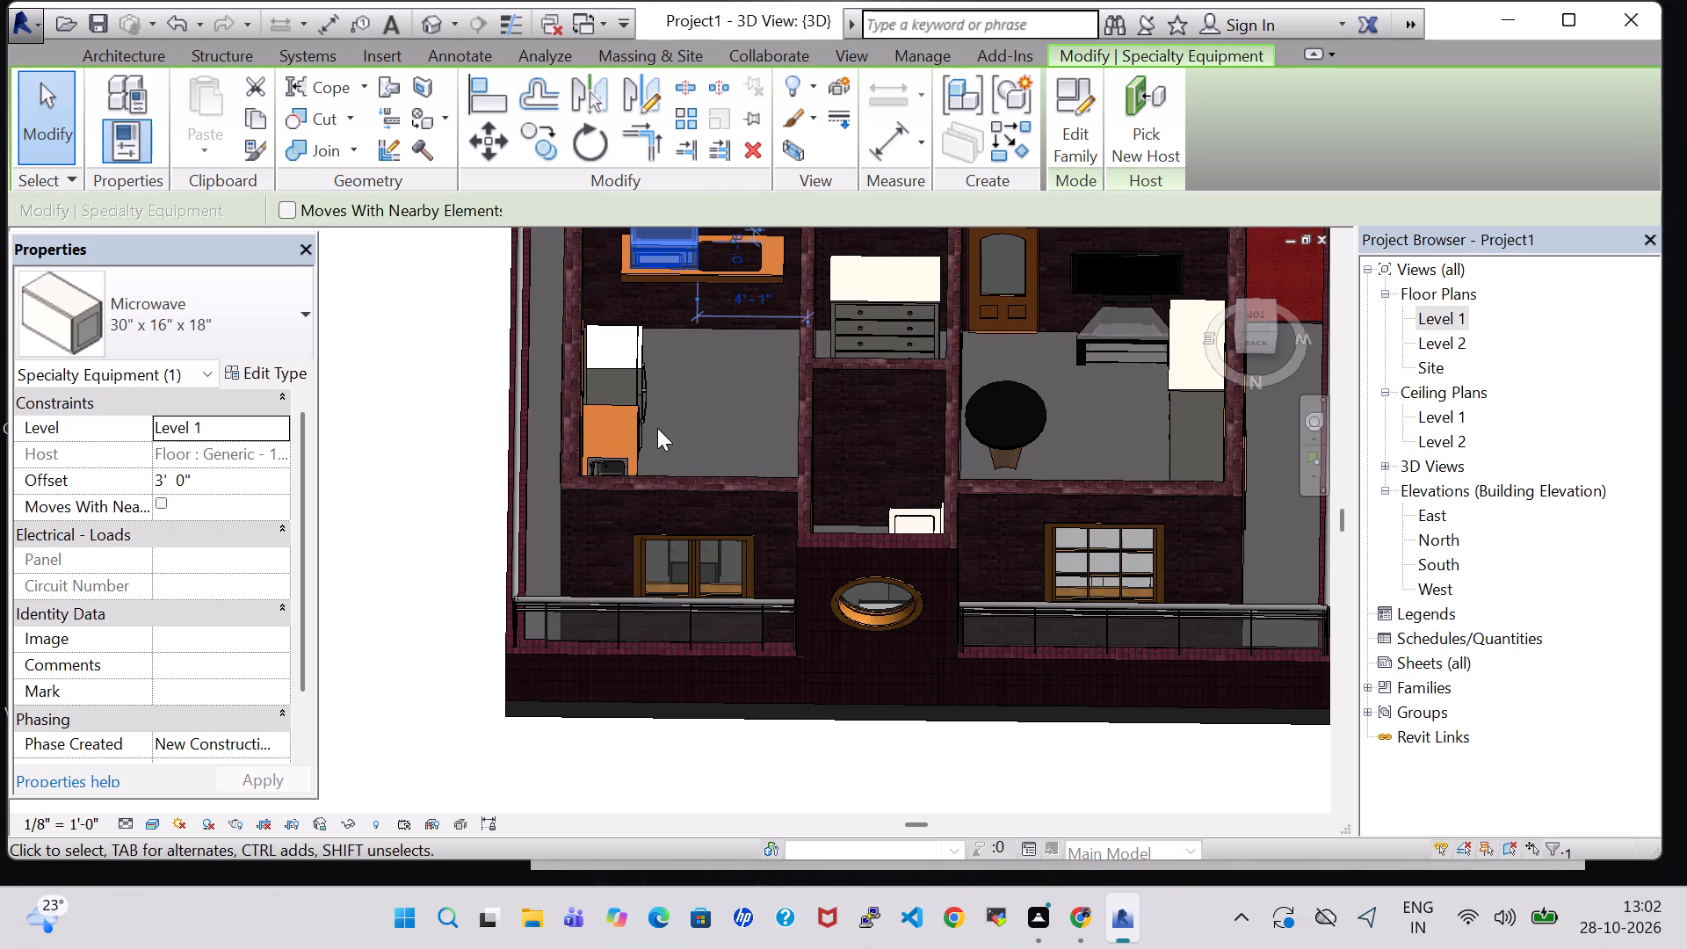
{"action": "key", "text": "Left"}
{"action": "key", "text": "Left"}
{"action": "key", "text": "Right"}
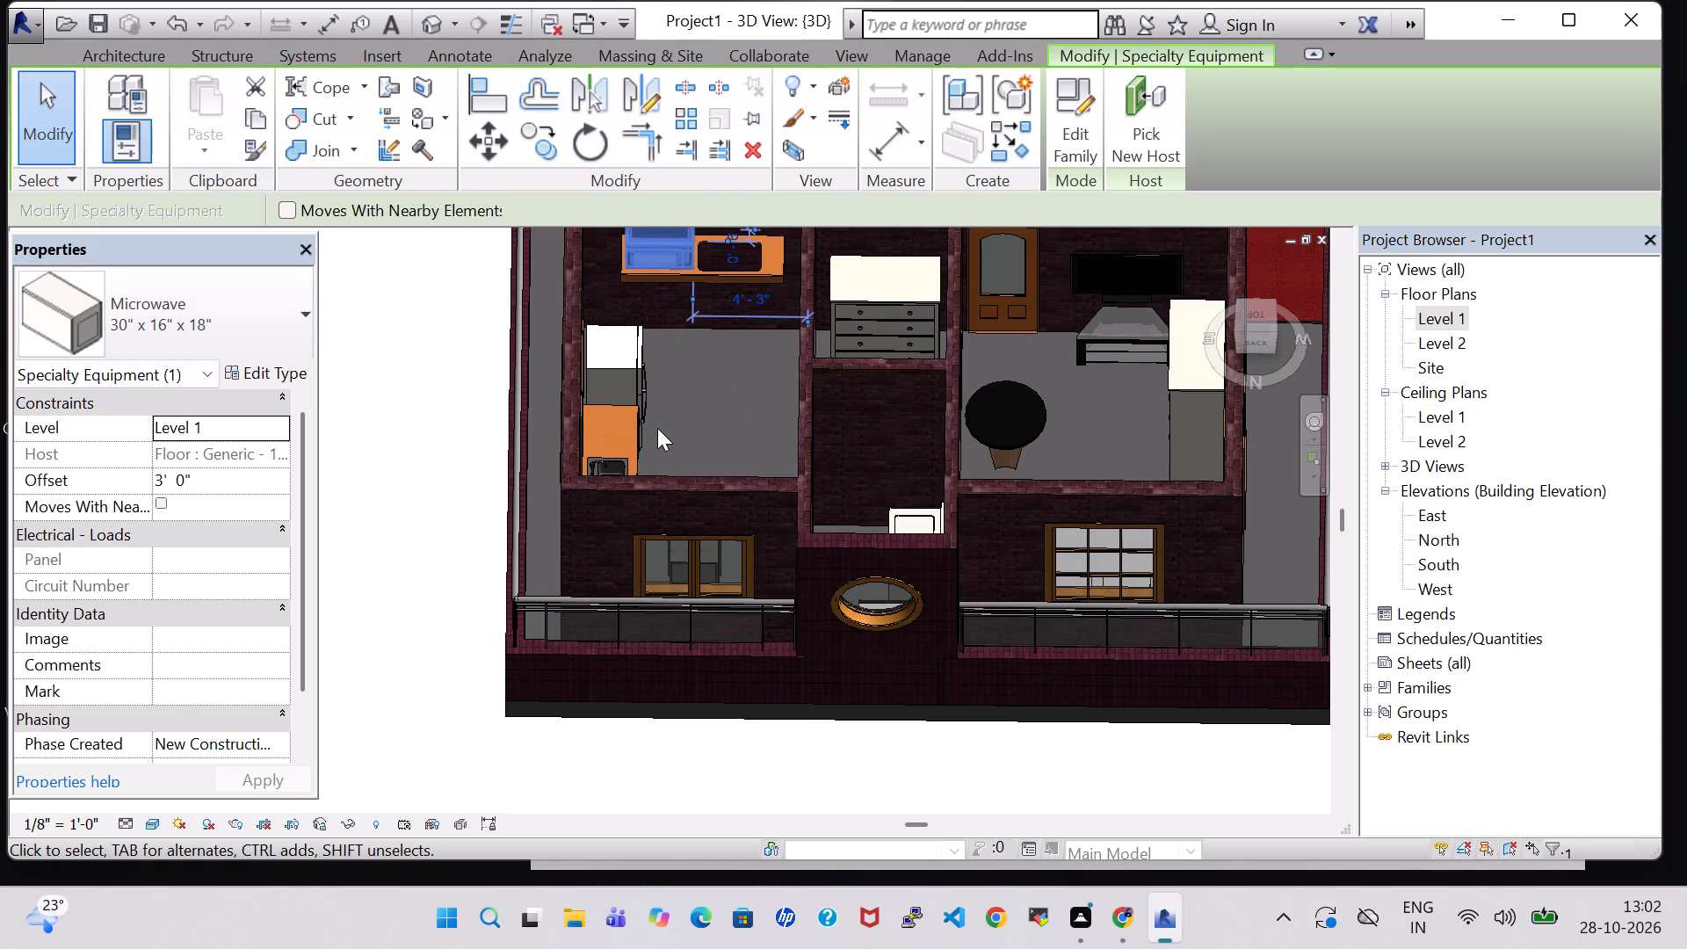
{"action": "left_click", "coordinate": [389, 358]}
Examine the microwave and counter top placement in the KITCHEN in both the Level 1 plan and the 3D view.
{"action": "middle_click_drag", "start_coordinate": [710, 366], "coordinate": [570, 585]}
{"action": "scroll", "coordinate": [570, 585], "scroll_direction": "up", "scroll_amount": 5}
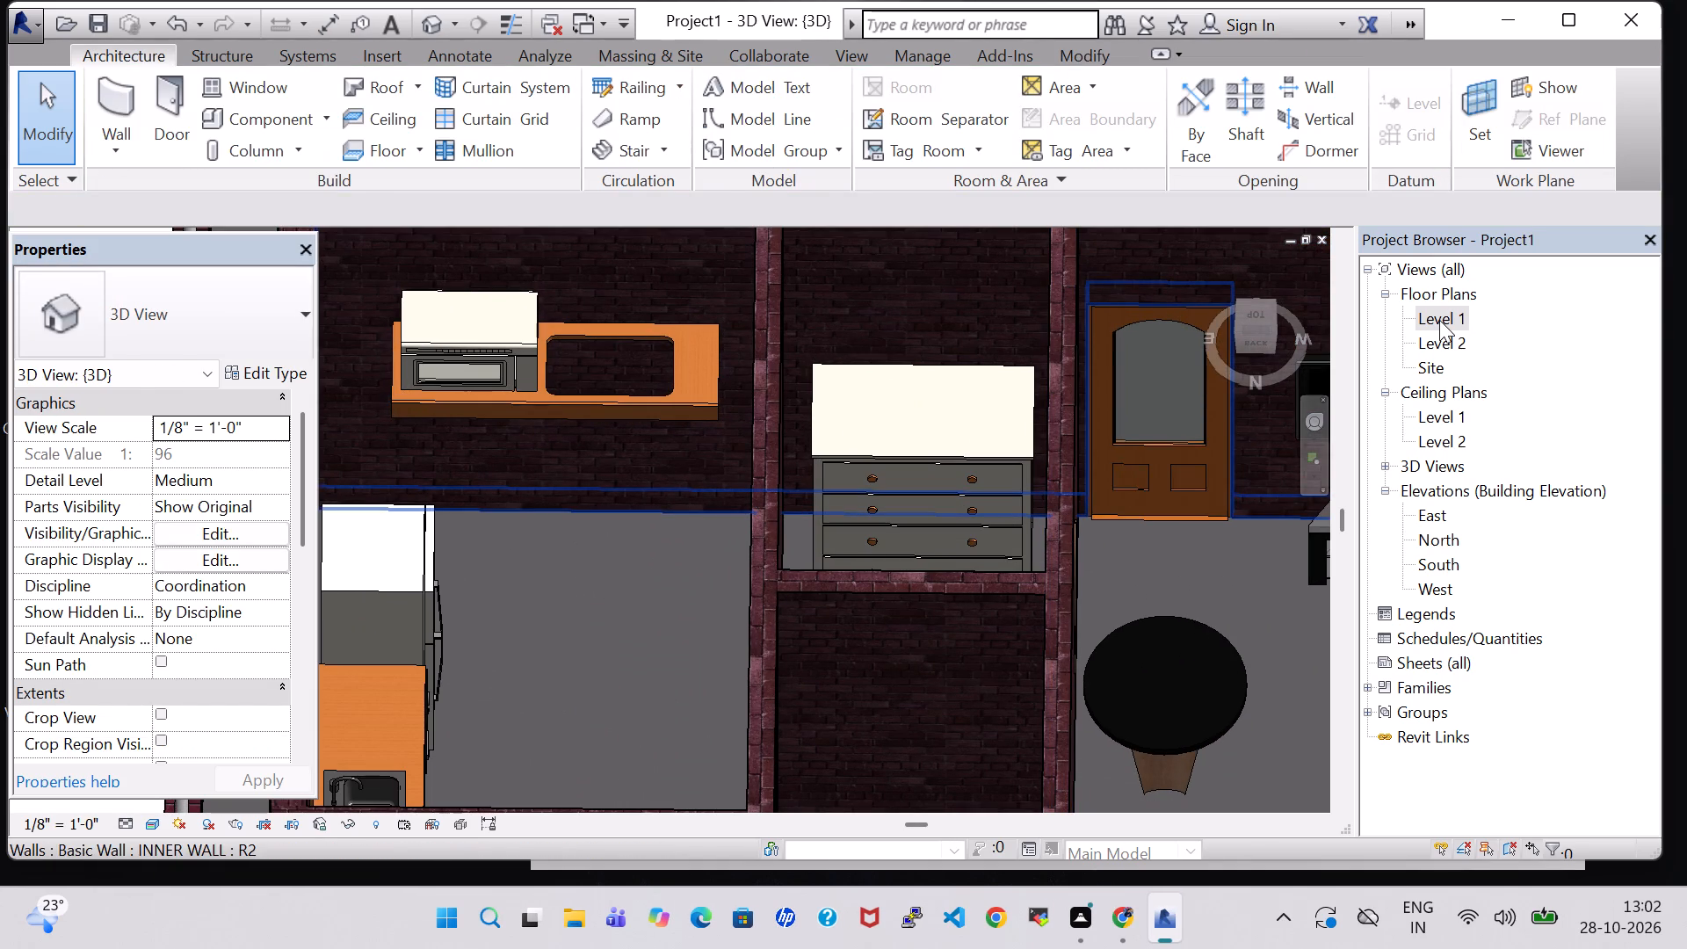
{"action": "double_click", "coordinate": [1439, 320]}
{"action": "scroll", "coordinate": [611, 431], "scroll_direction": "down", "scroll_amount": 7}
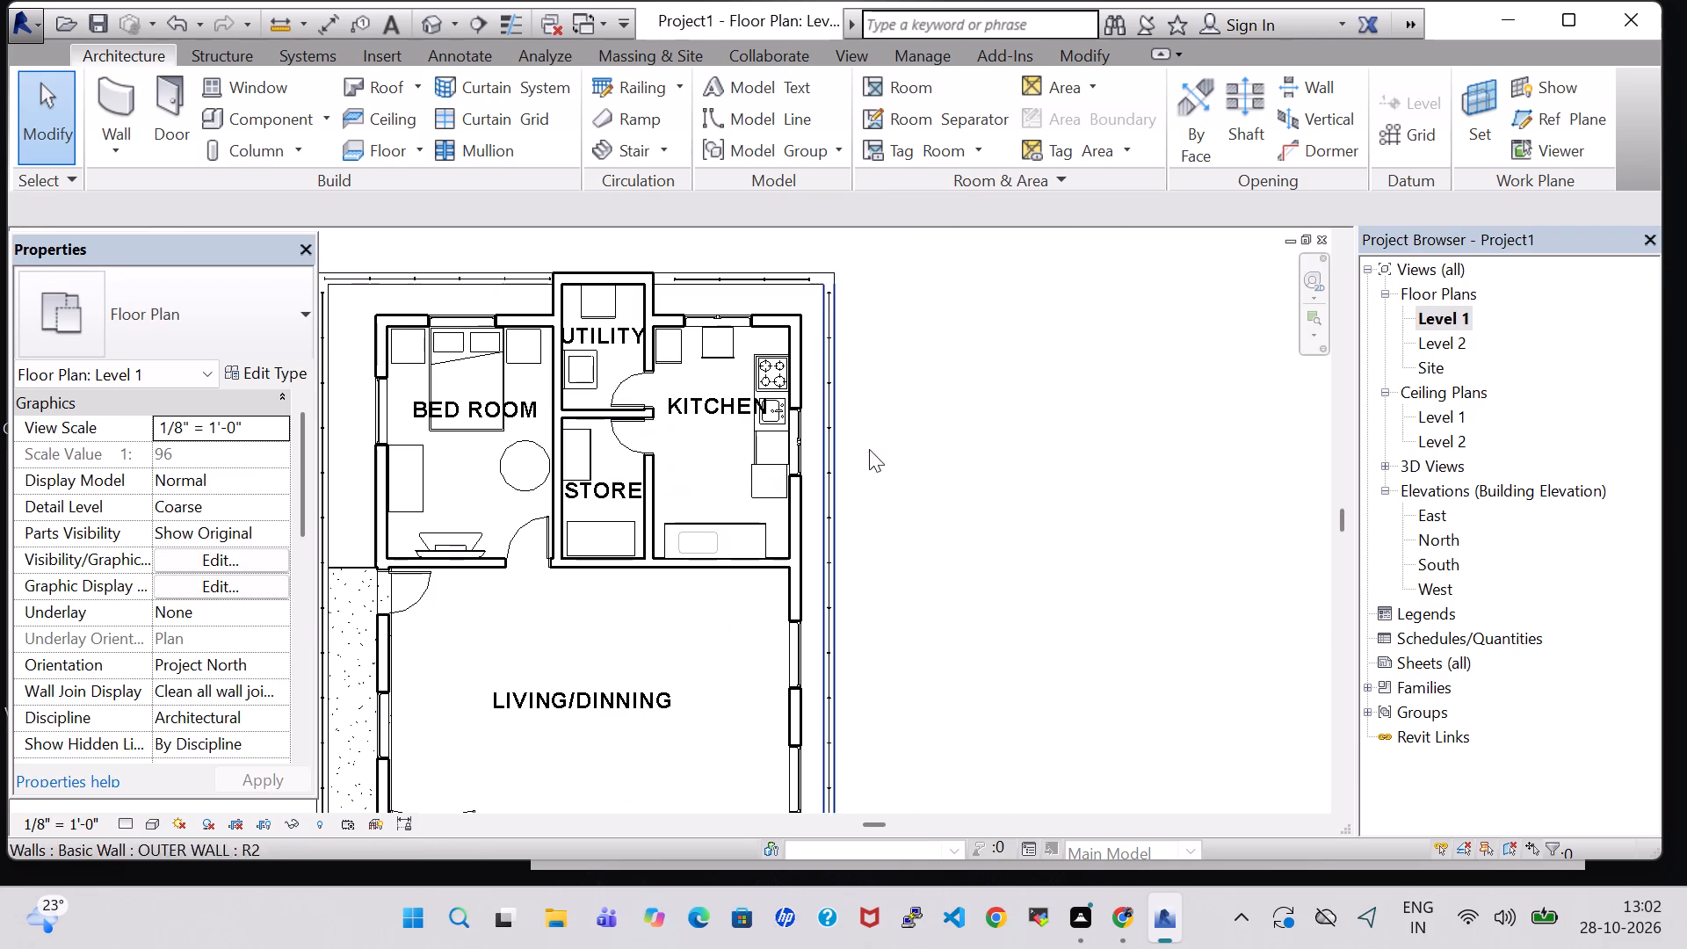
{"action": "left_click", "coordinate": [433, 12]}
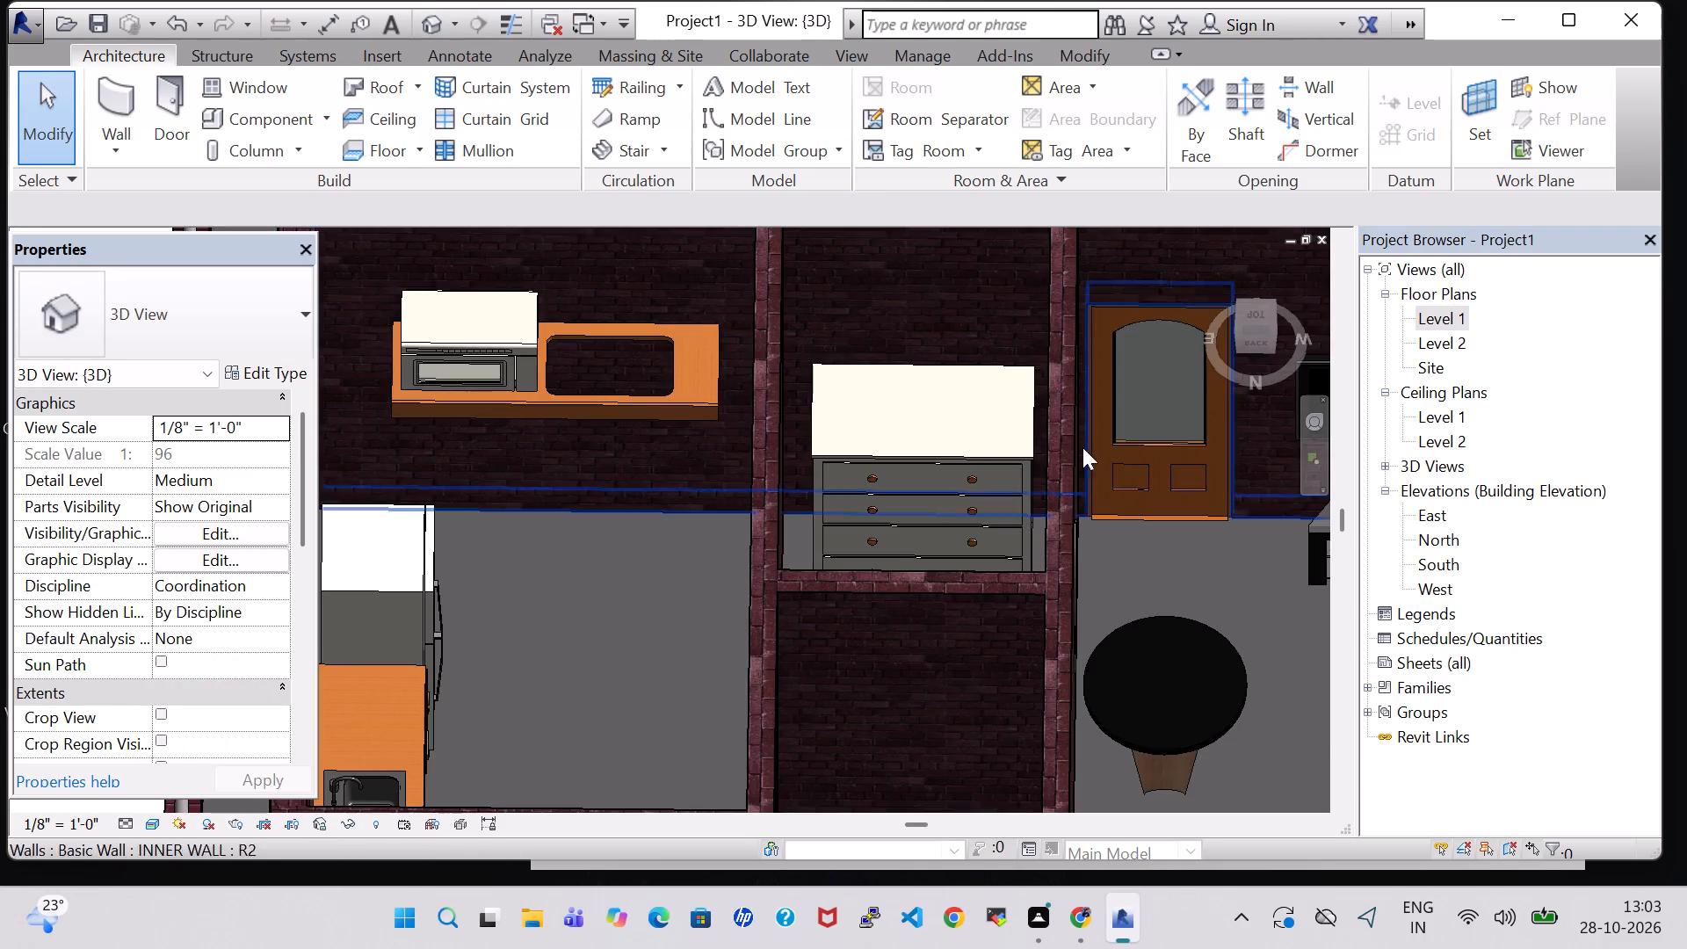
{"action": "scroll", "coordinate": [1005, 509], "scroll_direction": "down", "scroll_amount": 2}
{"action": "scroll", "coordinate": [751, 508], "scroll_direction": "down", "scroll_amount": 2}
{"action": "middle_click_drag", "start_coordinate": [739, 591], "coordinate": [699, 583], "text": "shift"}
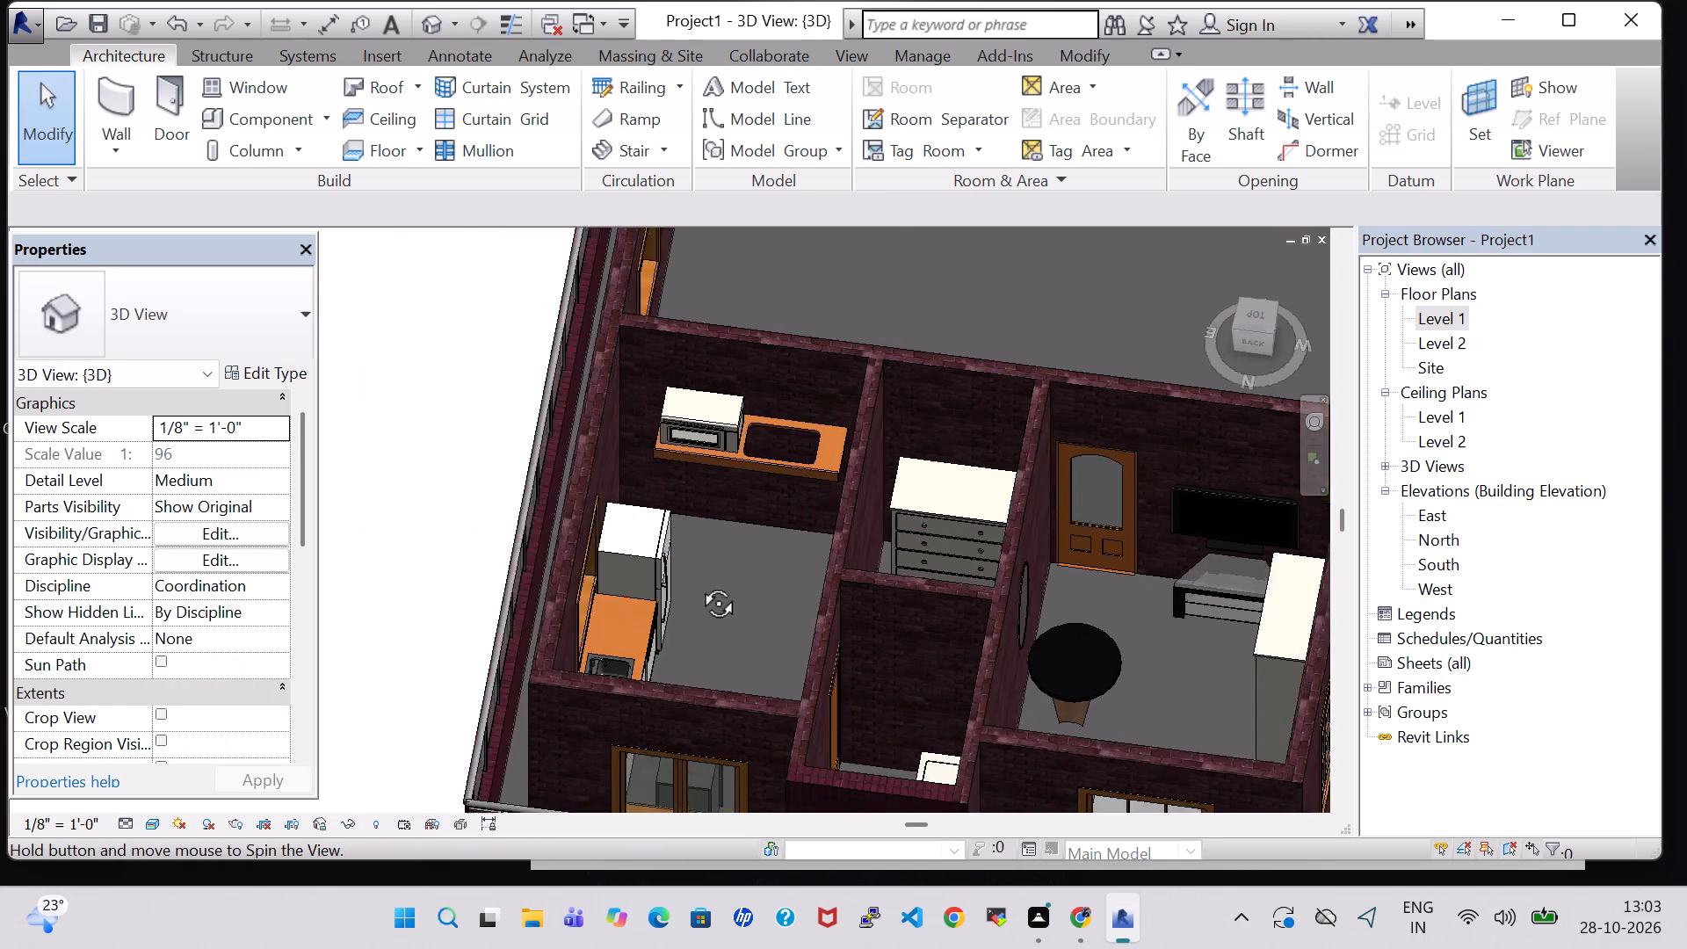
{"action": "middle_click_drag", "start_coordinate": [699, 583], "coordinate": [668, 573], "text": "shift"}
In the Level 1 plan, nudge the KITCHEN's counter top with sink hole three increments toward the outer side wall.
{"action": "double_click", "coordinate": [1420, 305]}
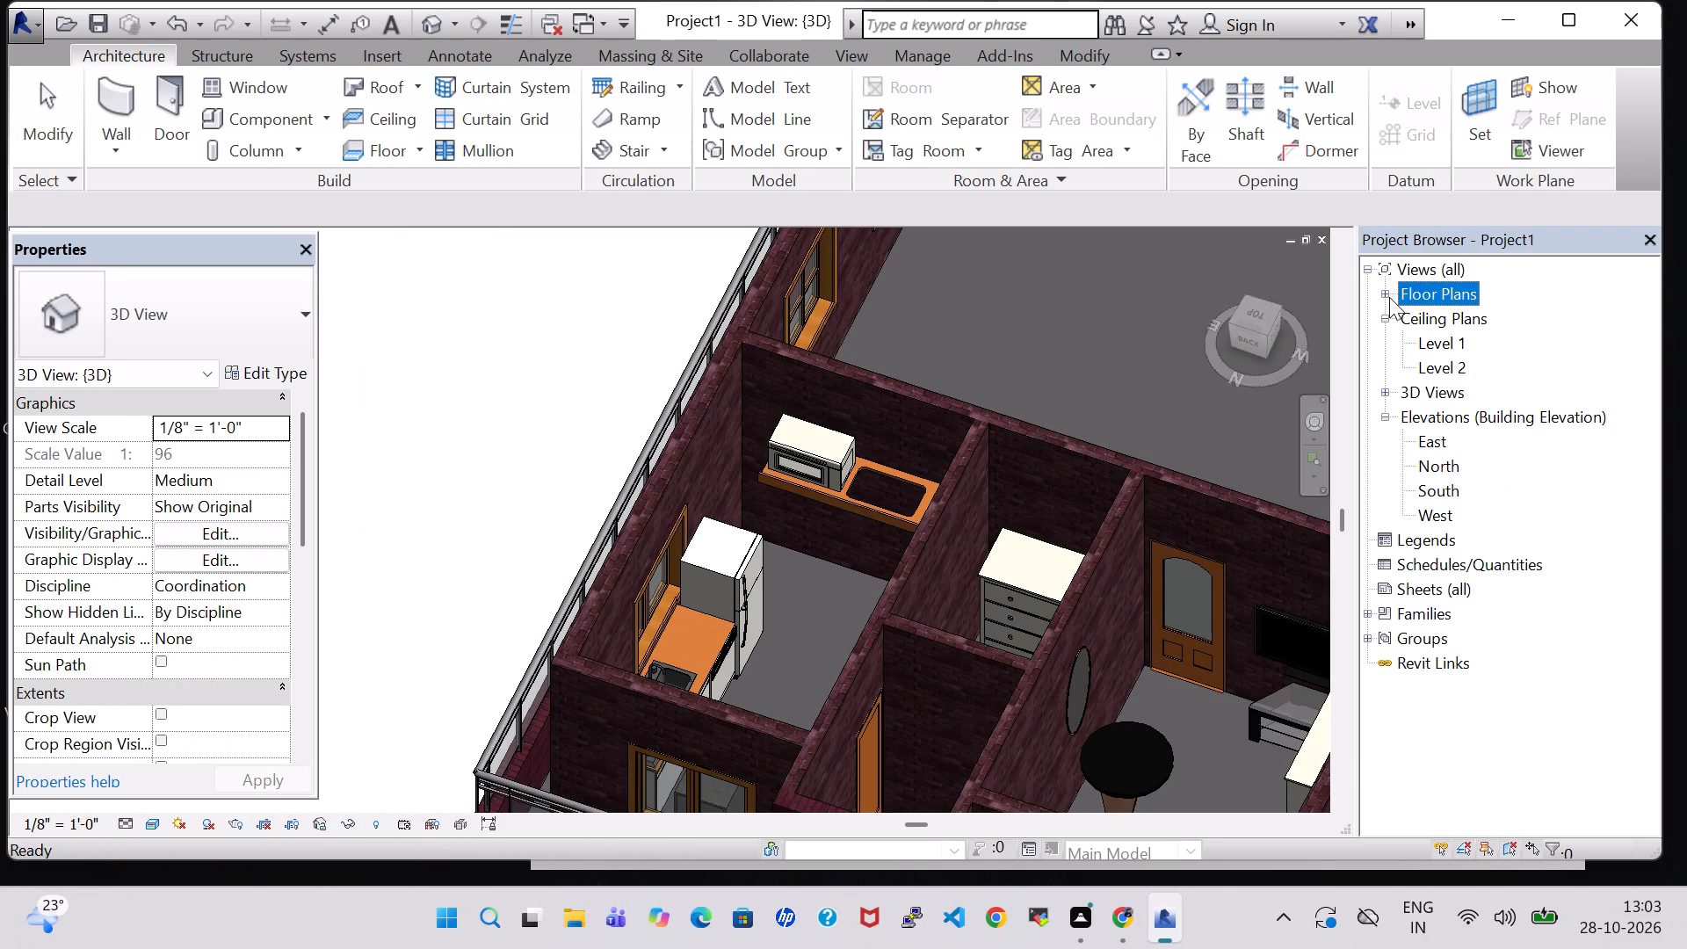
{"action": "left_click", "coordinate": [1385, 293]}
{"action": "double_click", "coordinate": [1445, 314]}
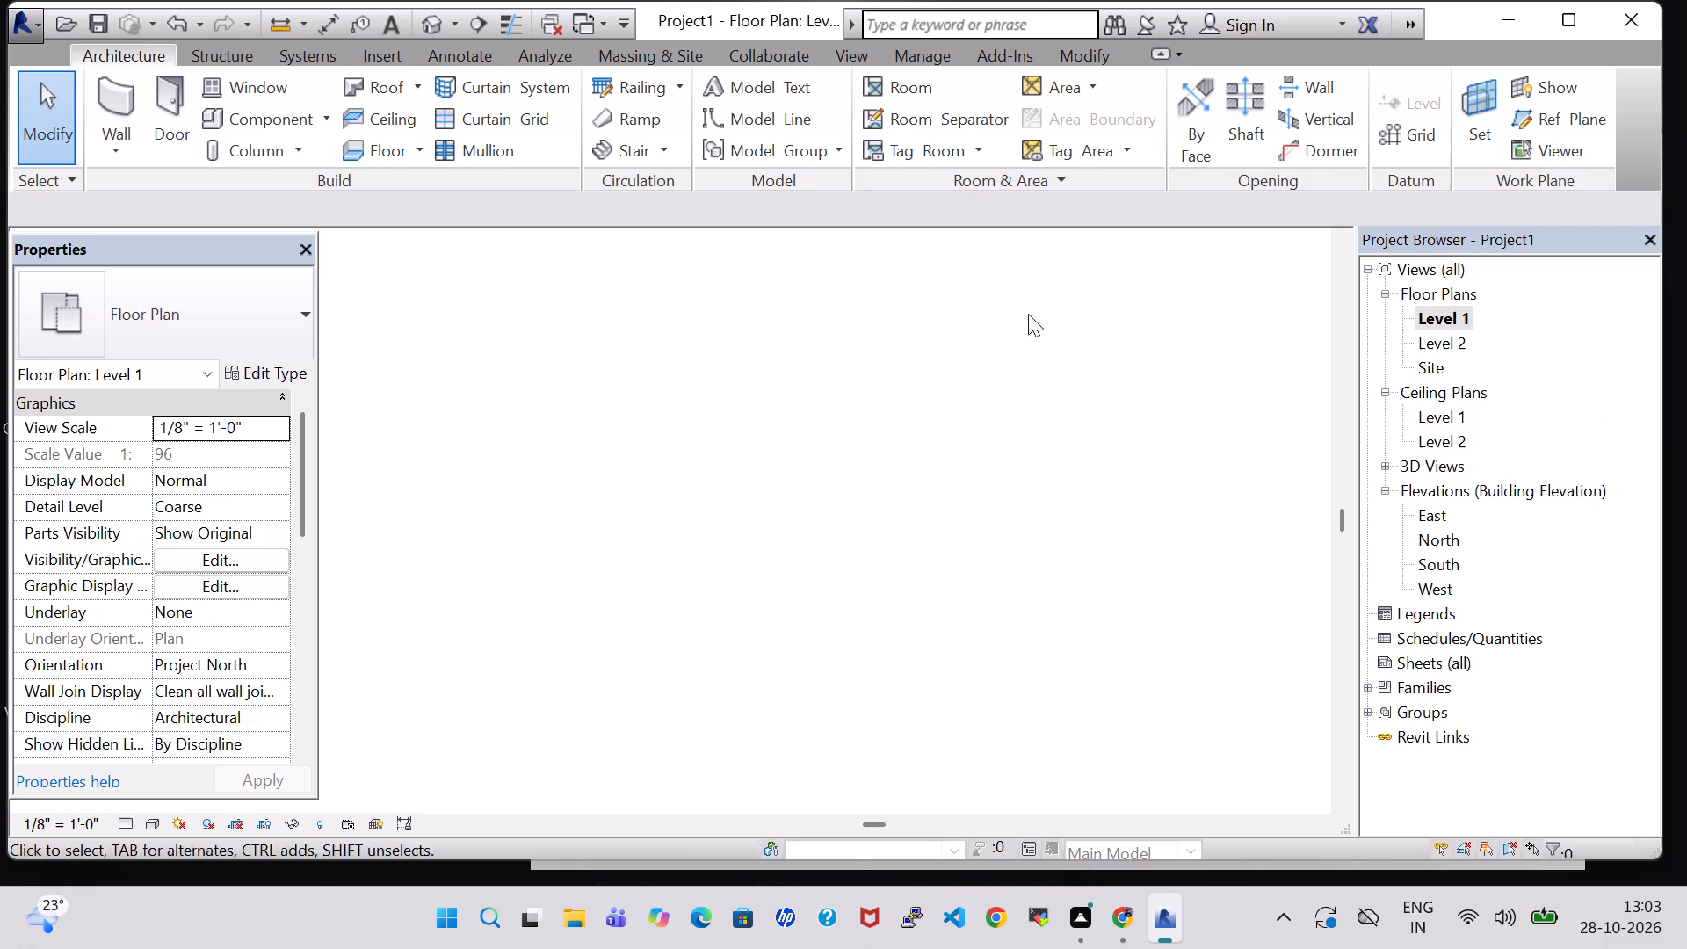
{"action": "scroll", "coordinate": [598, 424], "scroll_direction": "down", "scroll_amount": 4}
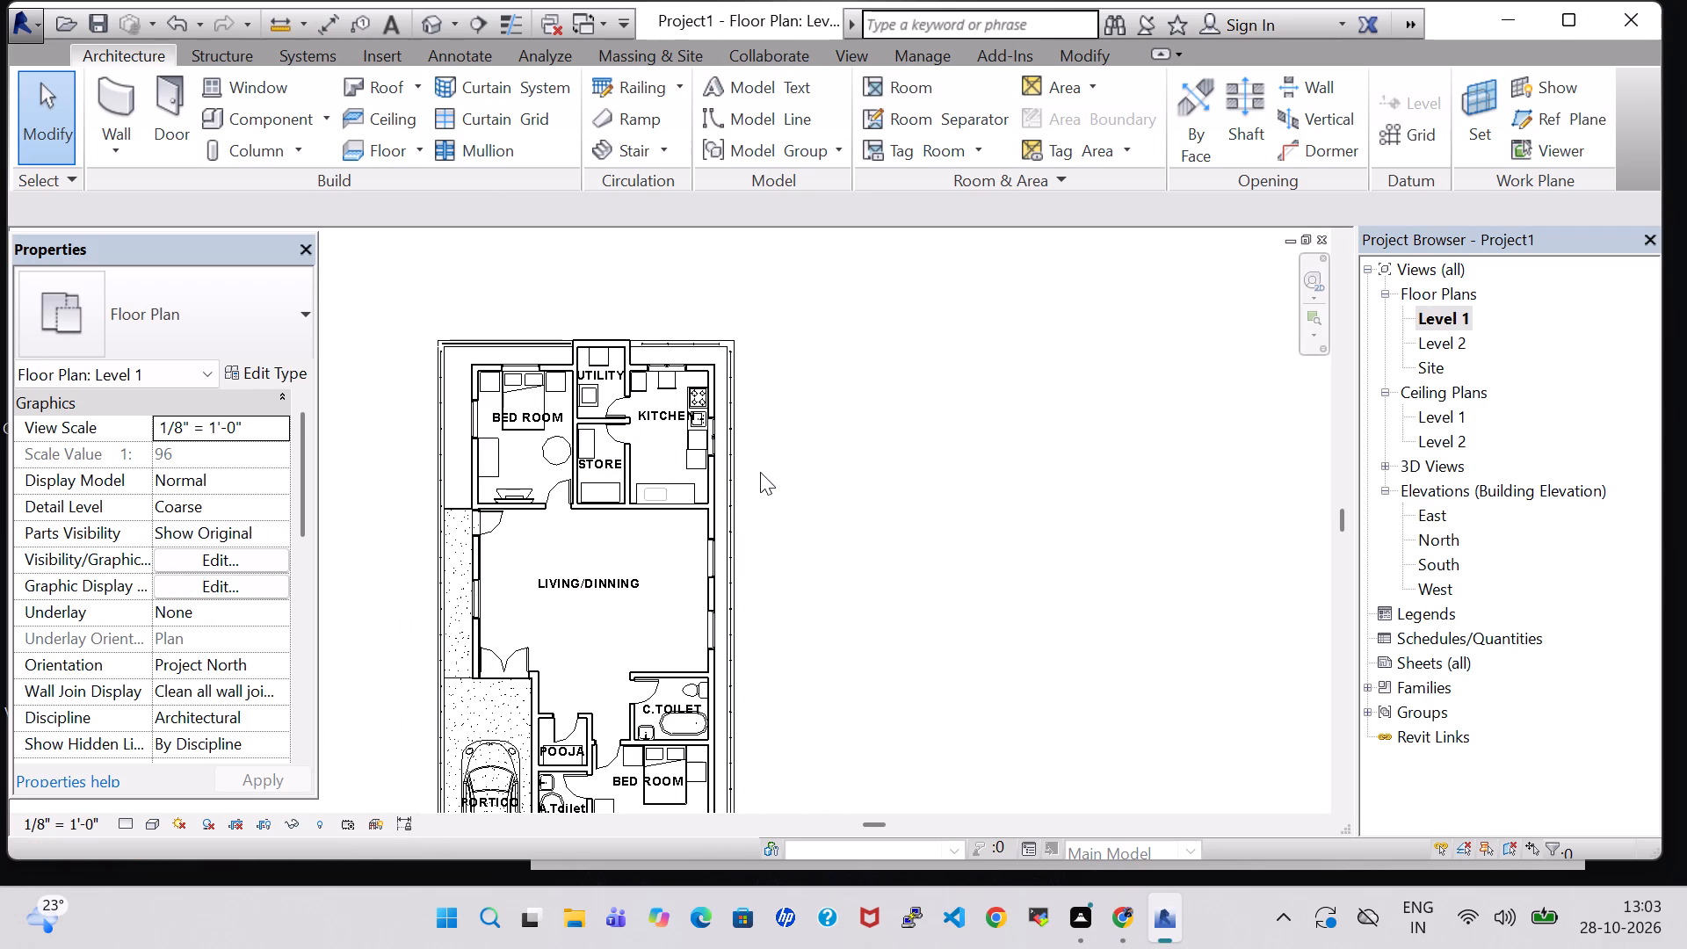
{"action": "scroll", "coordinate": [760, 472], "scroll_direction": "up", "scroll_amount": 2}
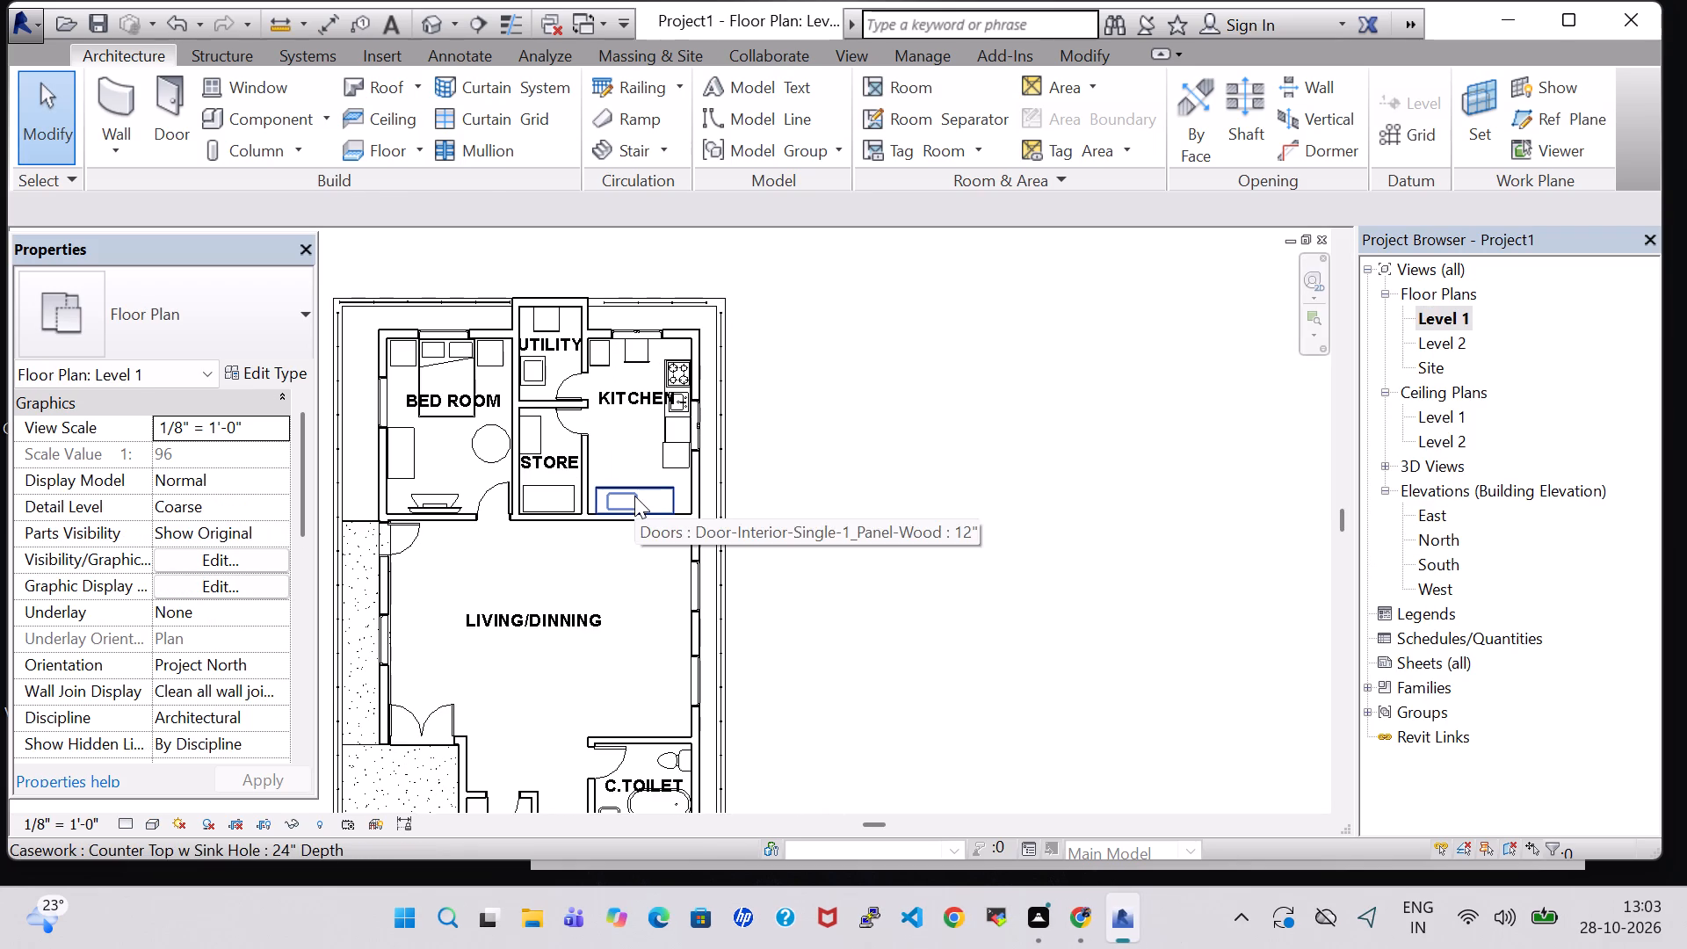
{"action": "left_click", "coordinate": [658, 487]}
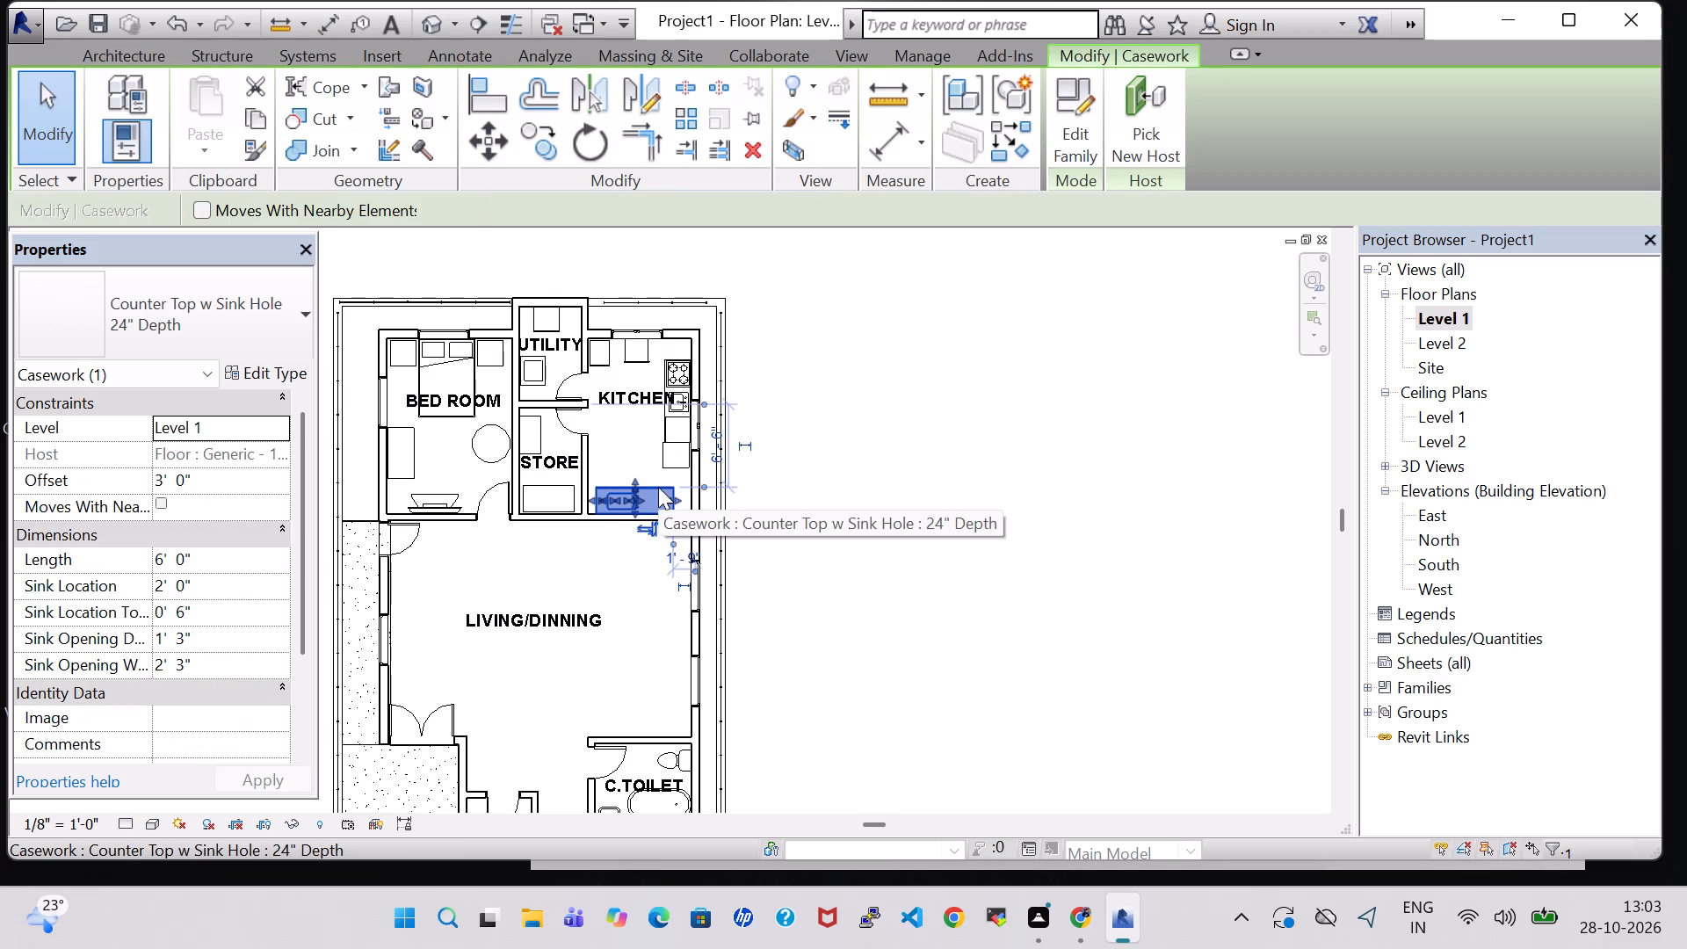
{"action": "key", "text": "Right"}
{"action": "key", "text": "Right"}
{"action": "key", "text": "Right"}
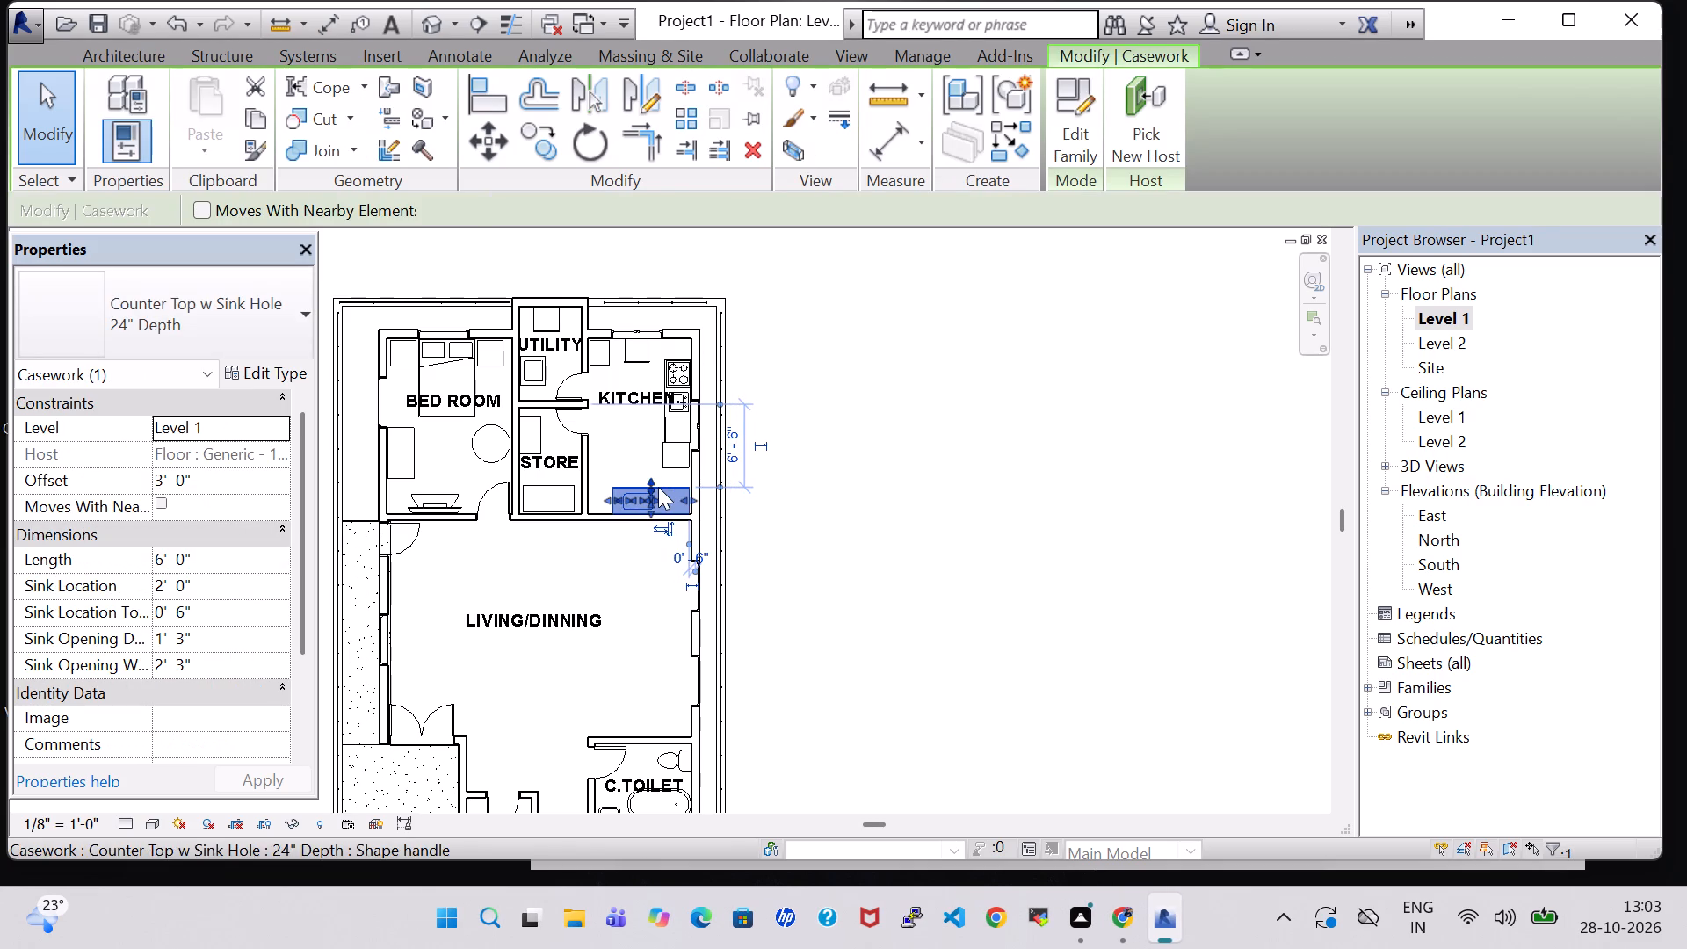
{"action": "left_click", "coordinate": [875, 535]}
Set the length of the KITCHEN's counter top with sink hole to 5' 0".
{"action": "left_click", "coordinate": [681, 482]}
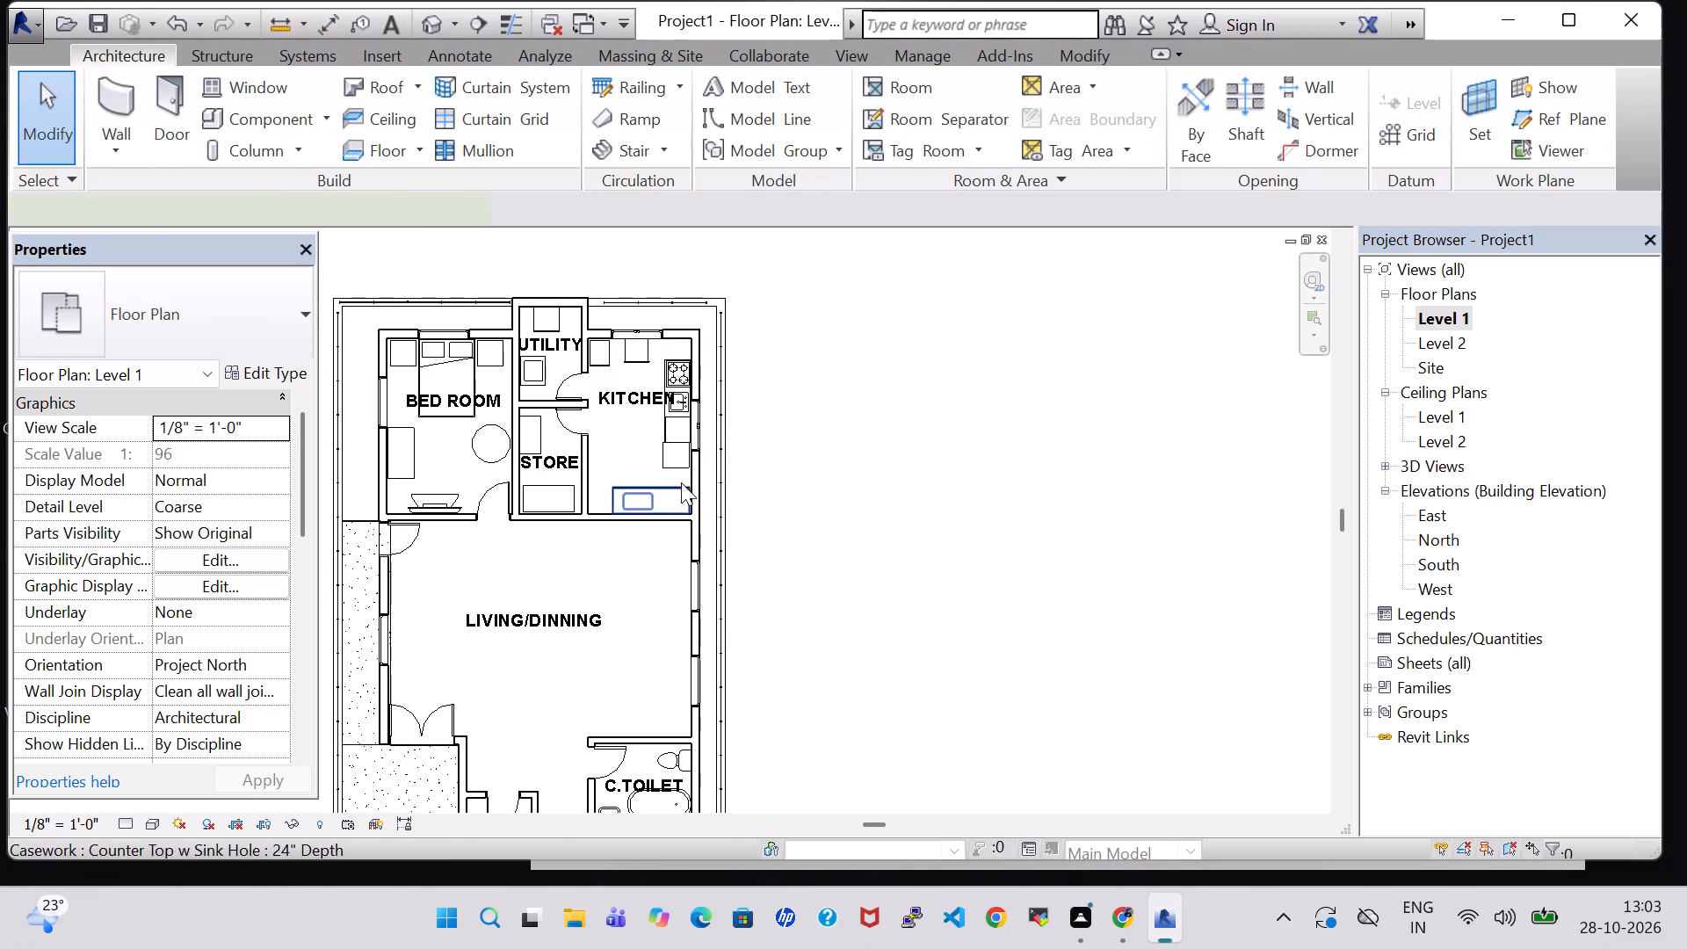
{"action": "left_click", "coordinate": [163, 557]}
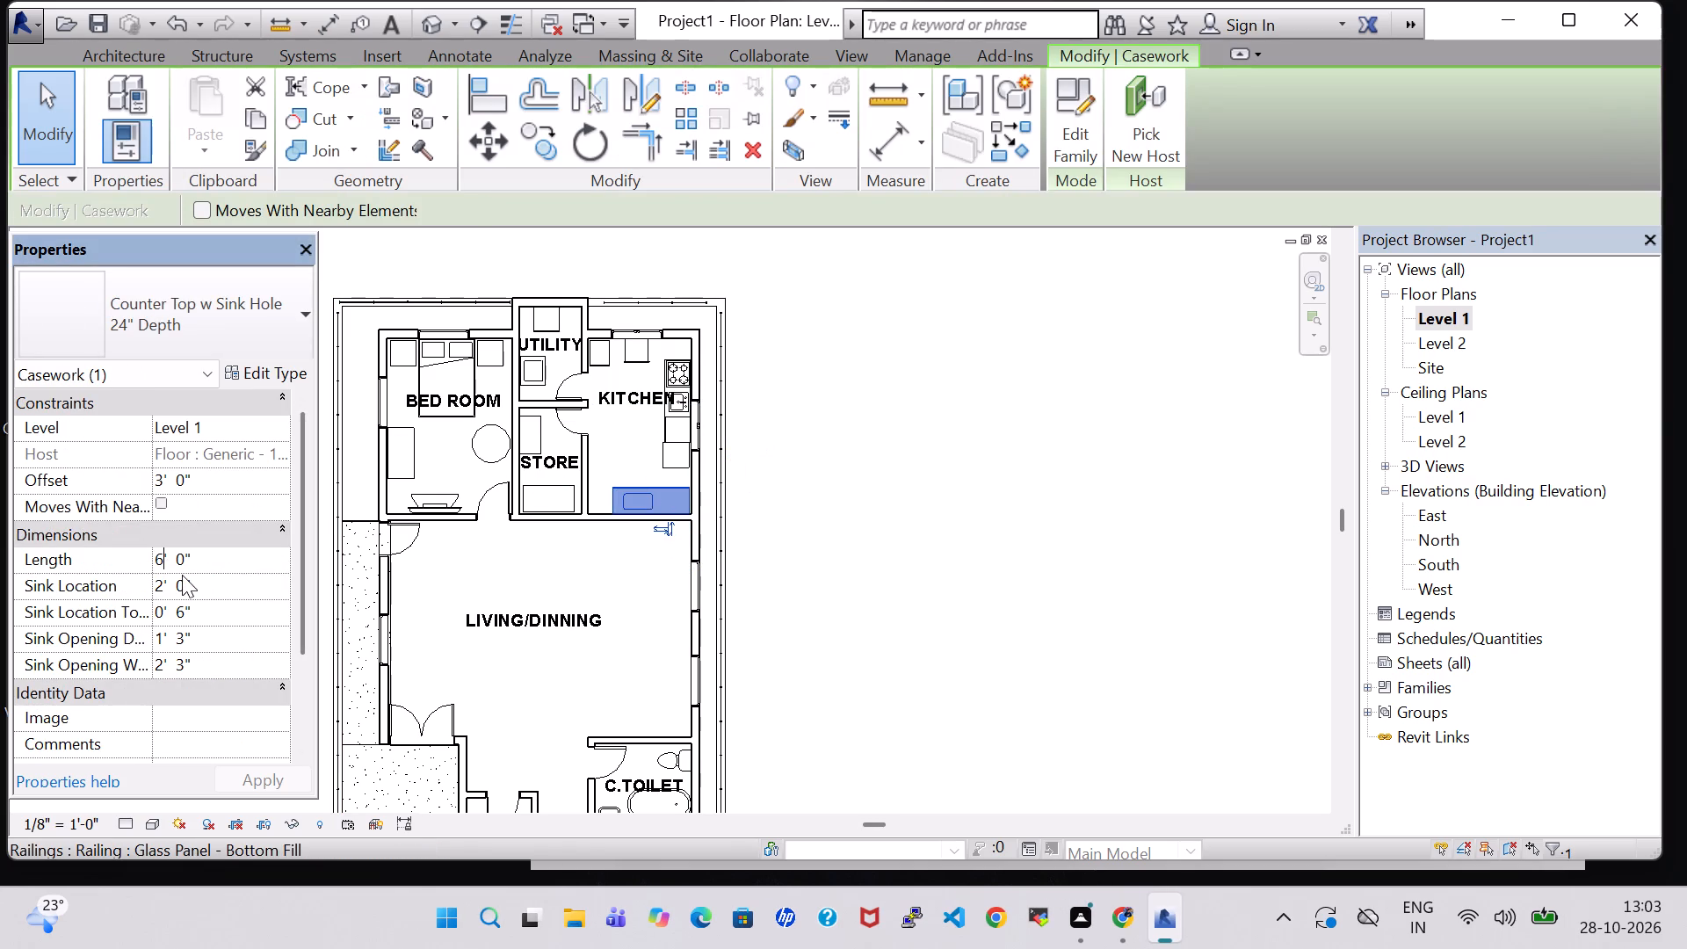
{"action": "key", "text": "BackSpace"}
{"action": "key", "text": "4"}
{"action": "key", "text": "BackSpace"}
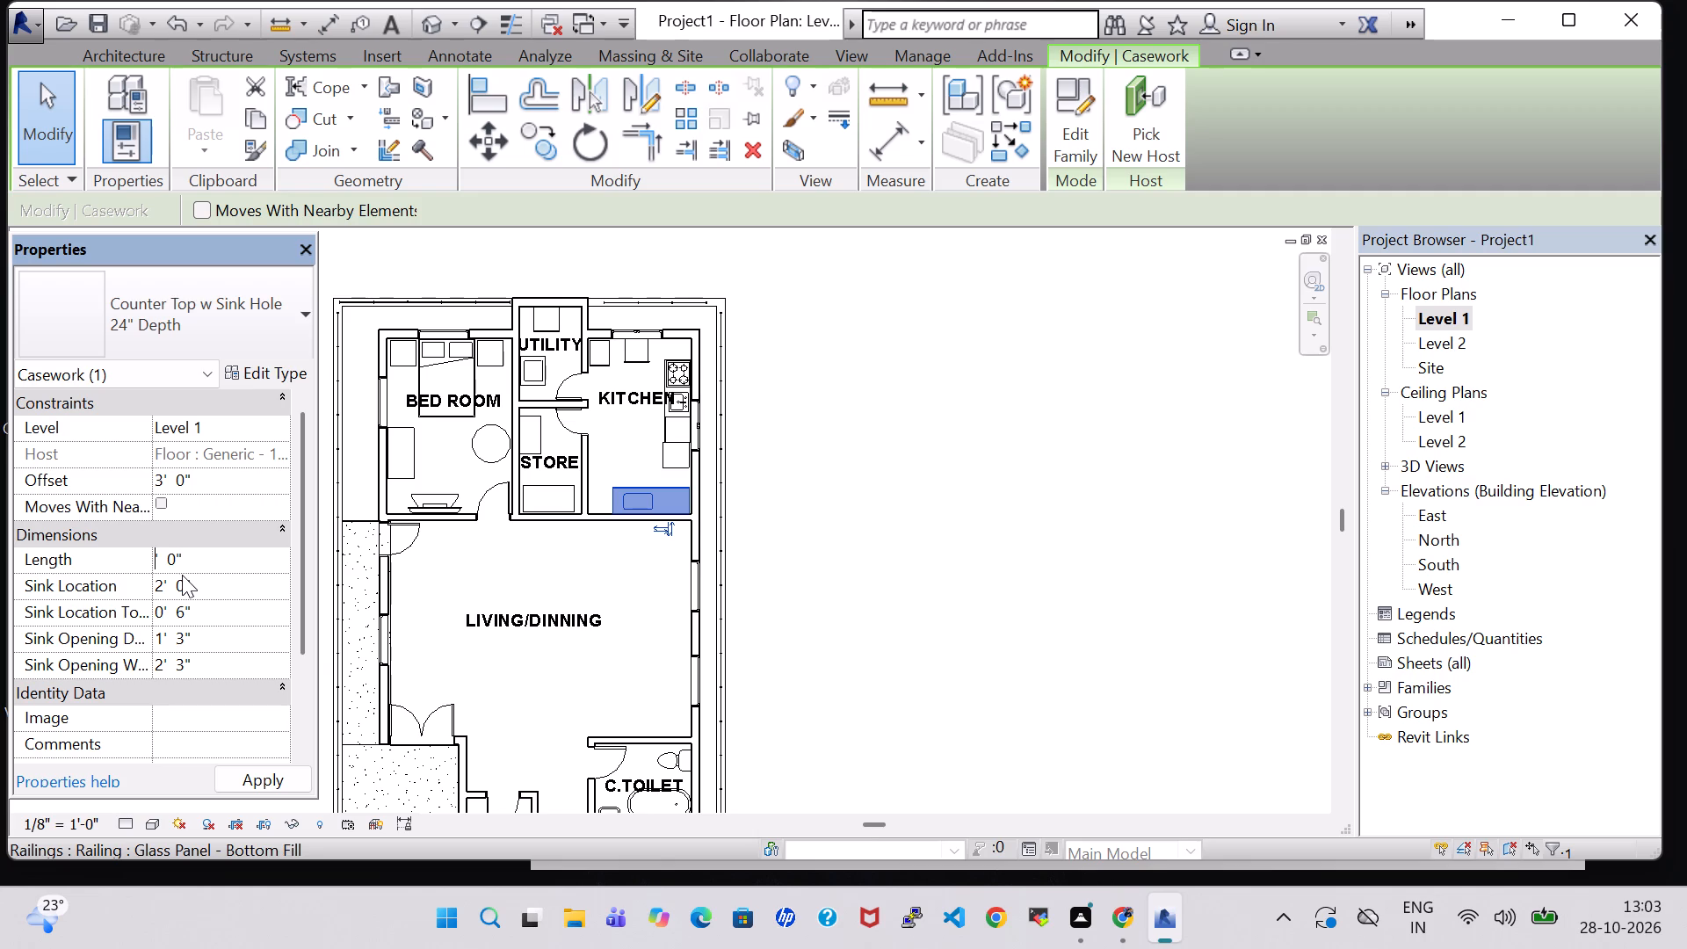
{"action": "key", "text": "5"}
{"action": "key", "text": "Return"}
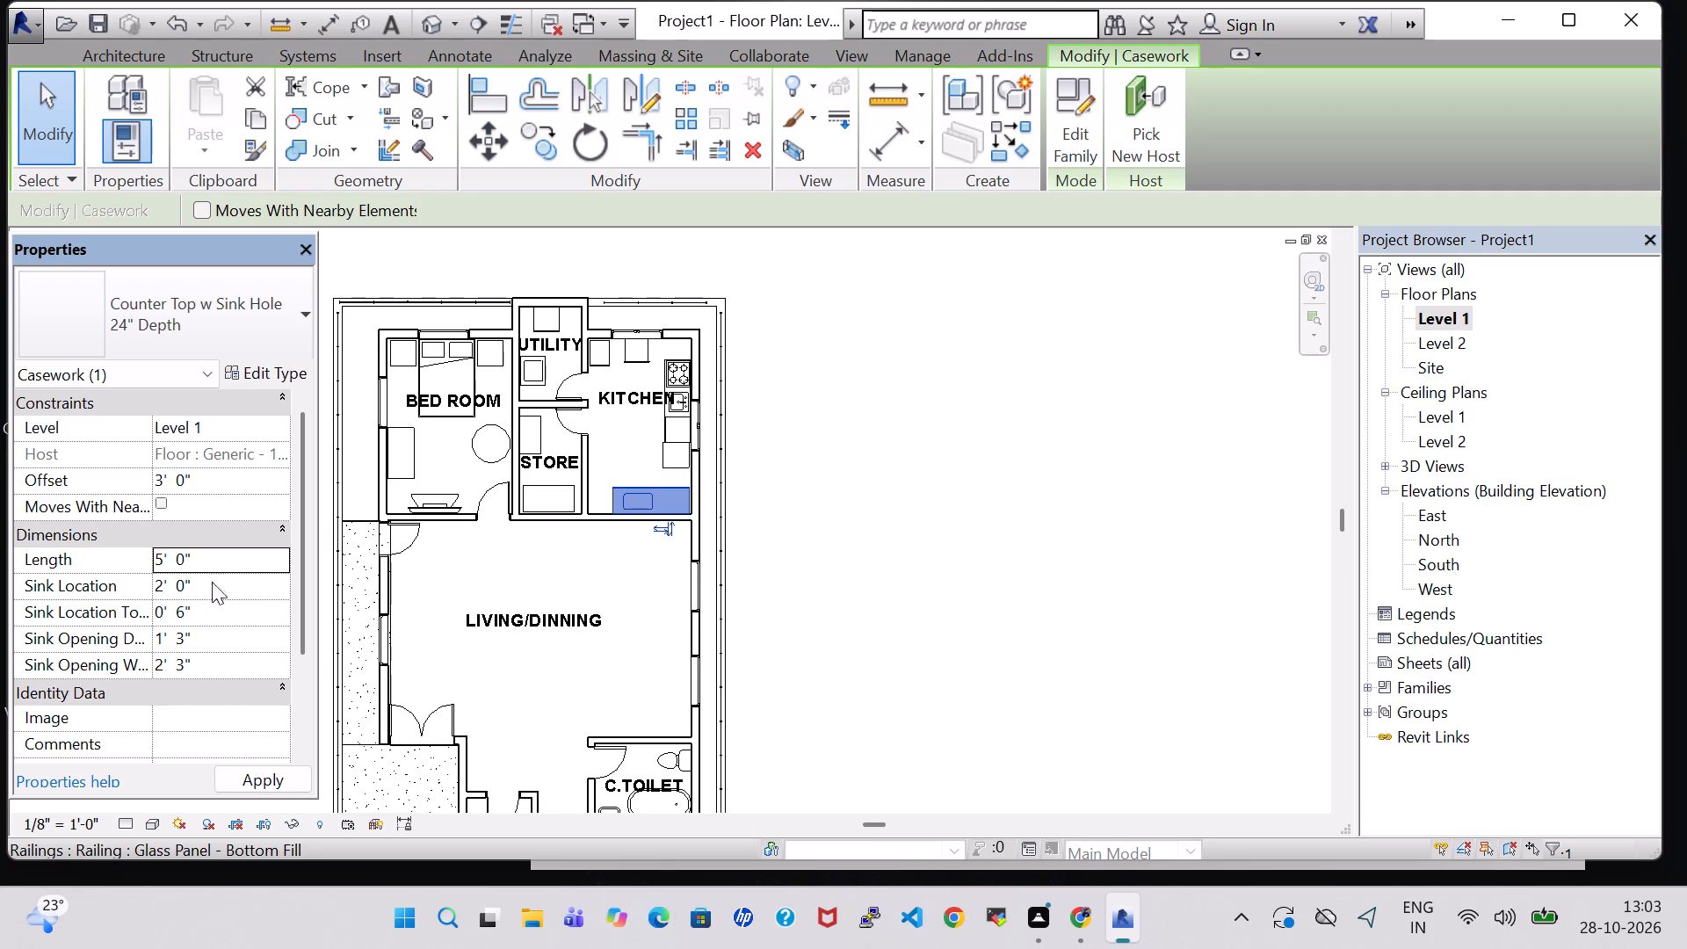
{"action": "left_click", "coordinate": [767, 437]}
Nudge the shortened counter top three increments toward the KITCHEN's outer side wall and deselect it.
{"action": "left_click", "coordinate": [662, 489]}
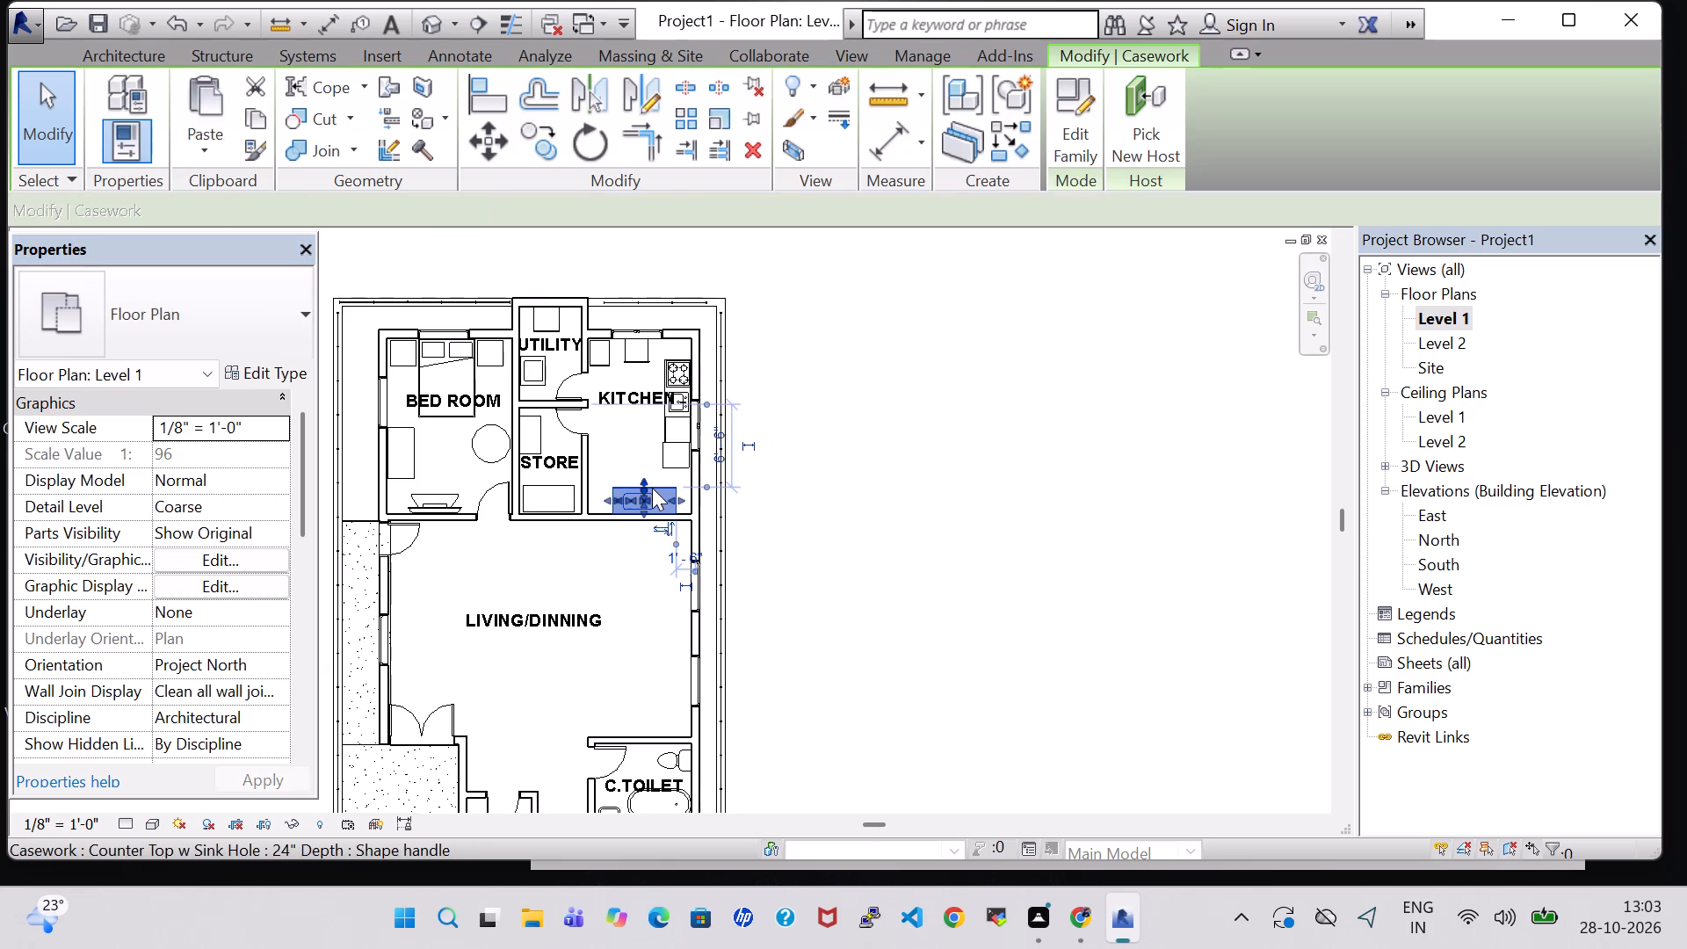
{"action": "key", "text": "Right"}
{"action": "key", "text": "Right"}
{"action": "key", "text": "Right"}
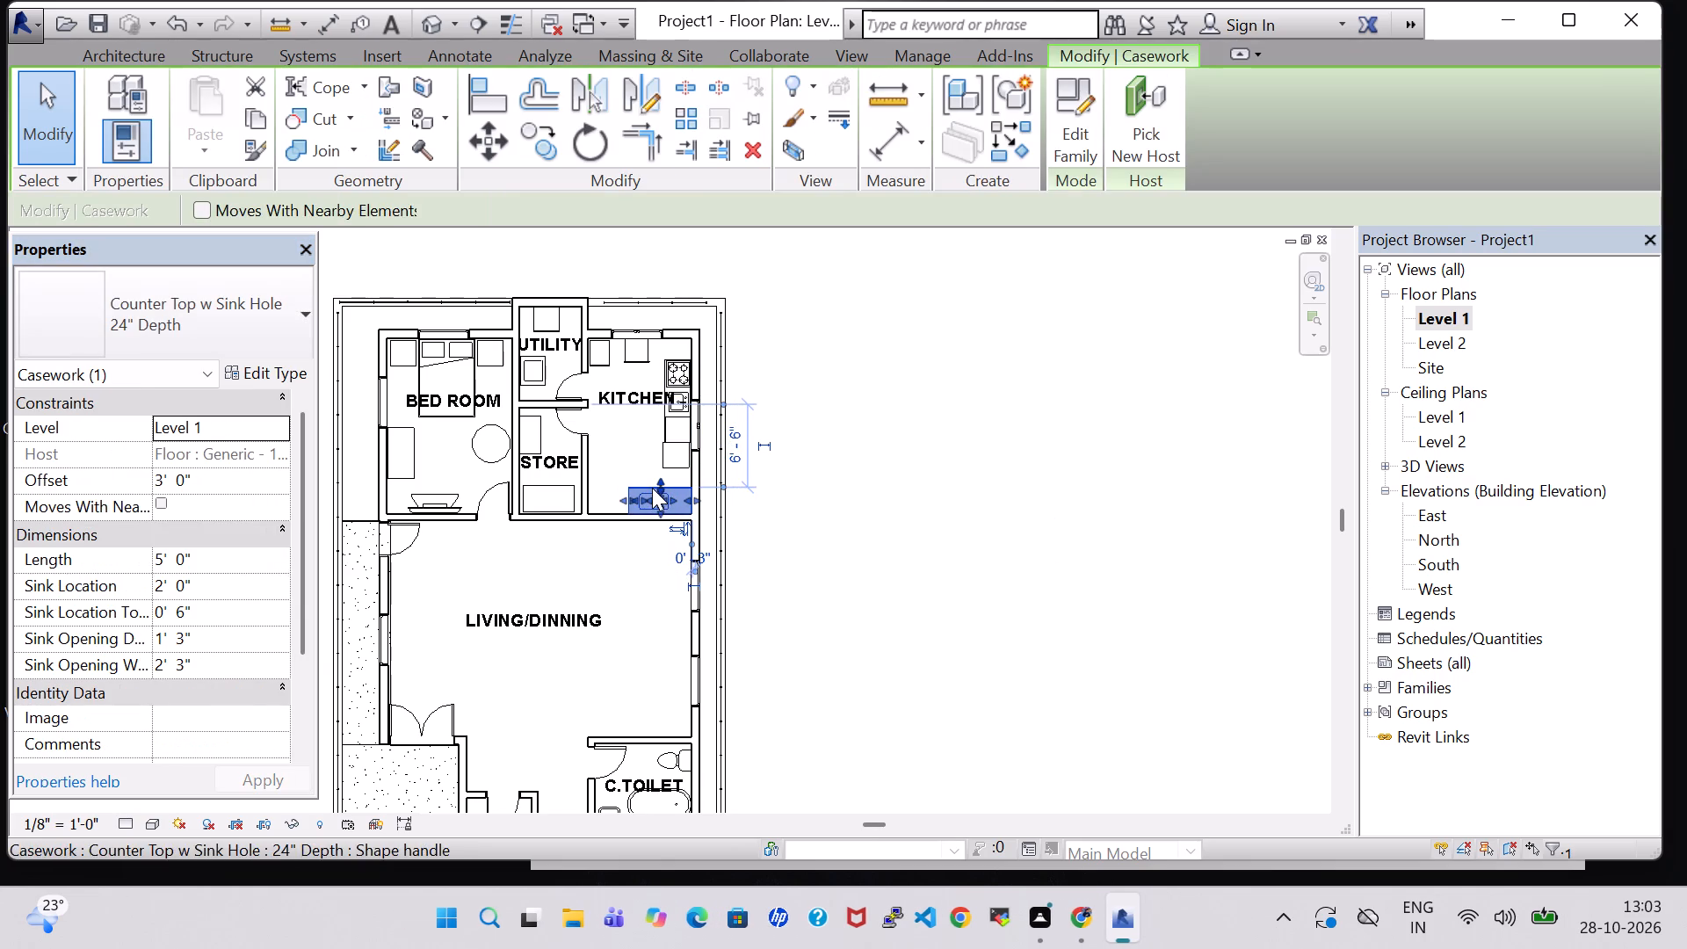
{"action": "left_click", "coordinate": [1091, 423]}
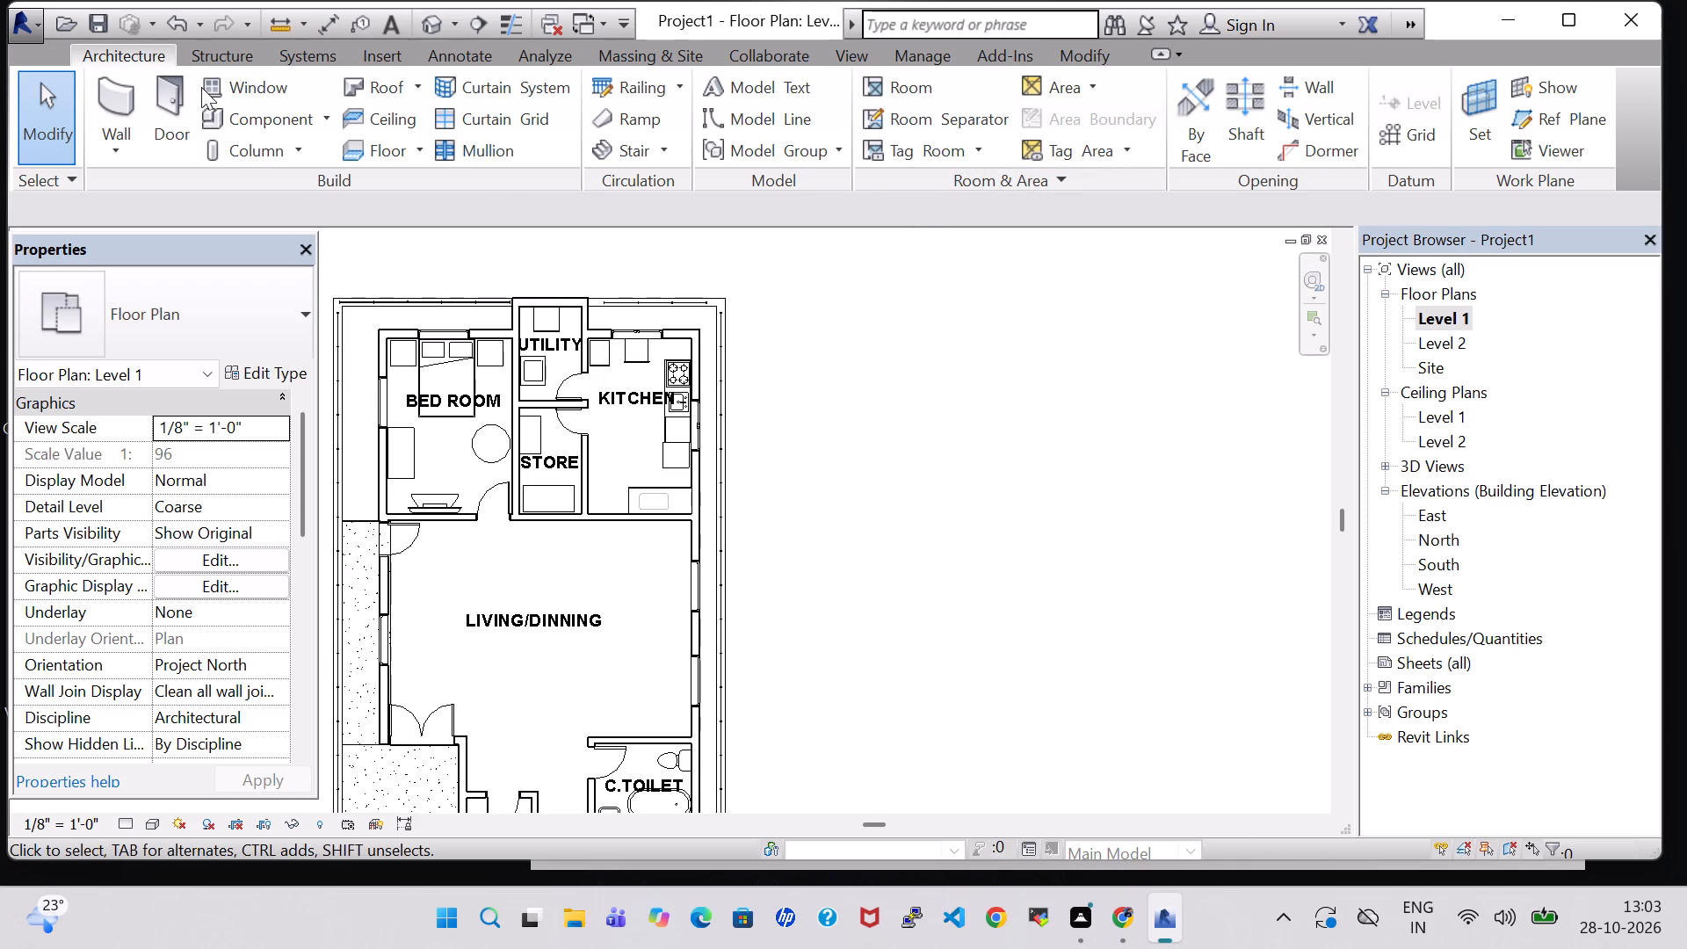
Split the inner wall between KITCHEN and LIVING/DINNING about 5' 5" from the outer wall, beside the counter top, and at the STORE wall.
{"action": "left_click", "coordinate": [1108, 52]}
{"action": "left_click", "coordinate": [690, 83]}
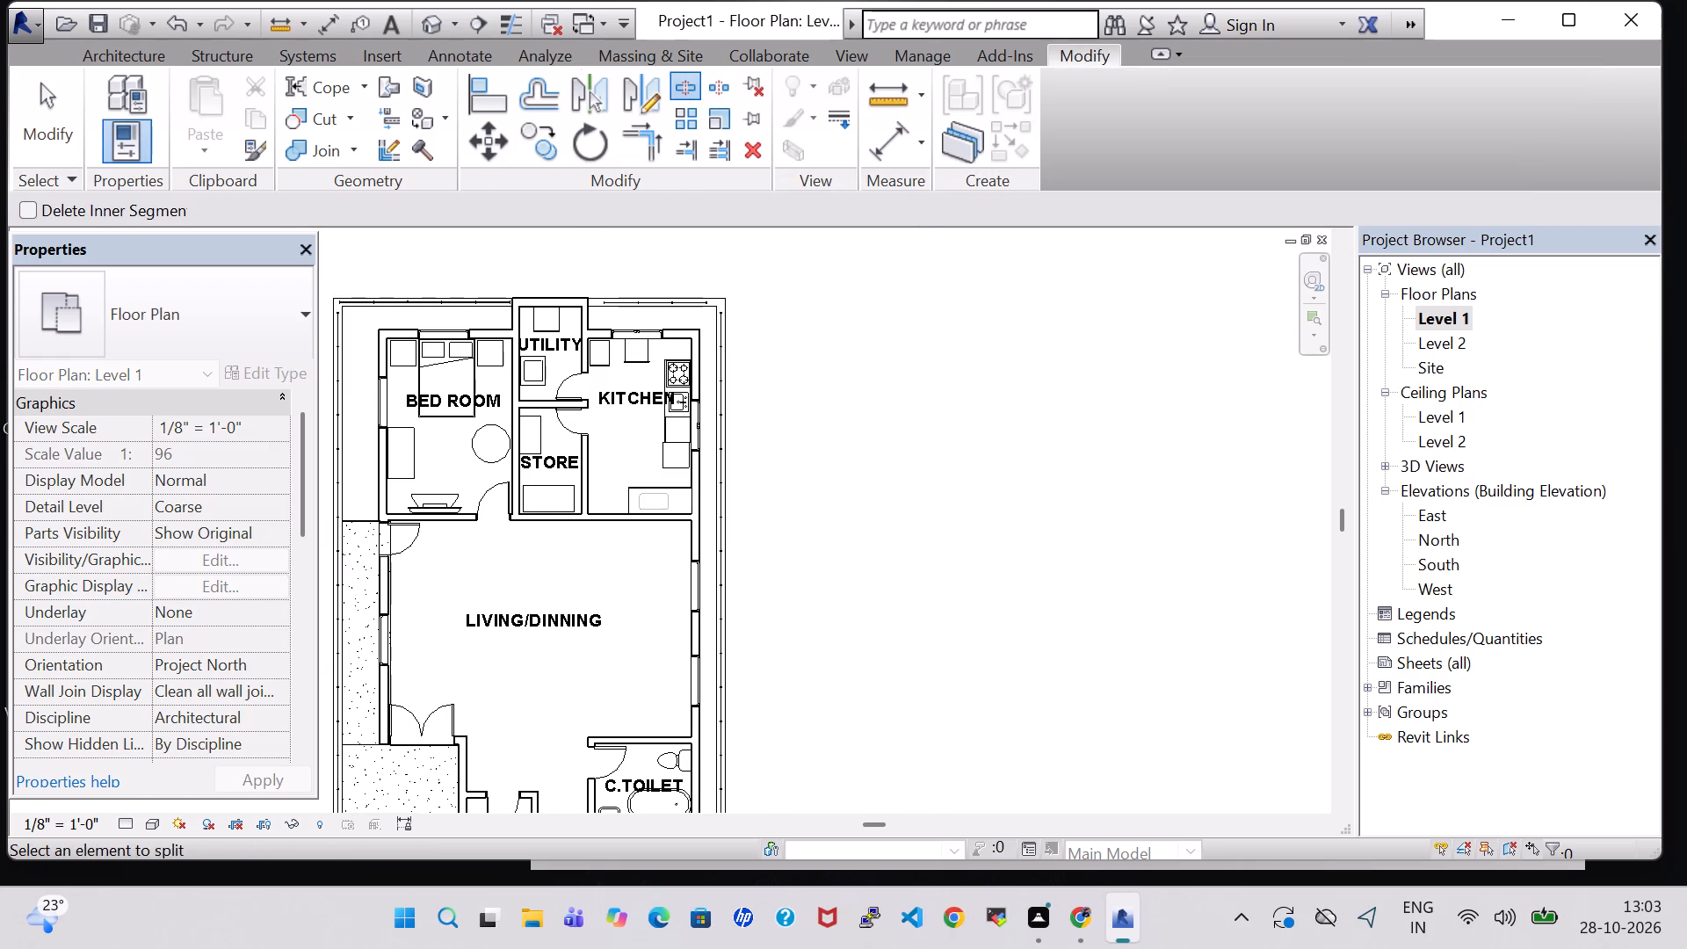
{"action": "scroll", "coordinate": [639, 532], "scroll_direction": "up", "scroll_amount": 6}
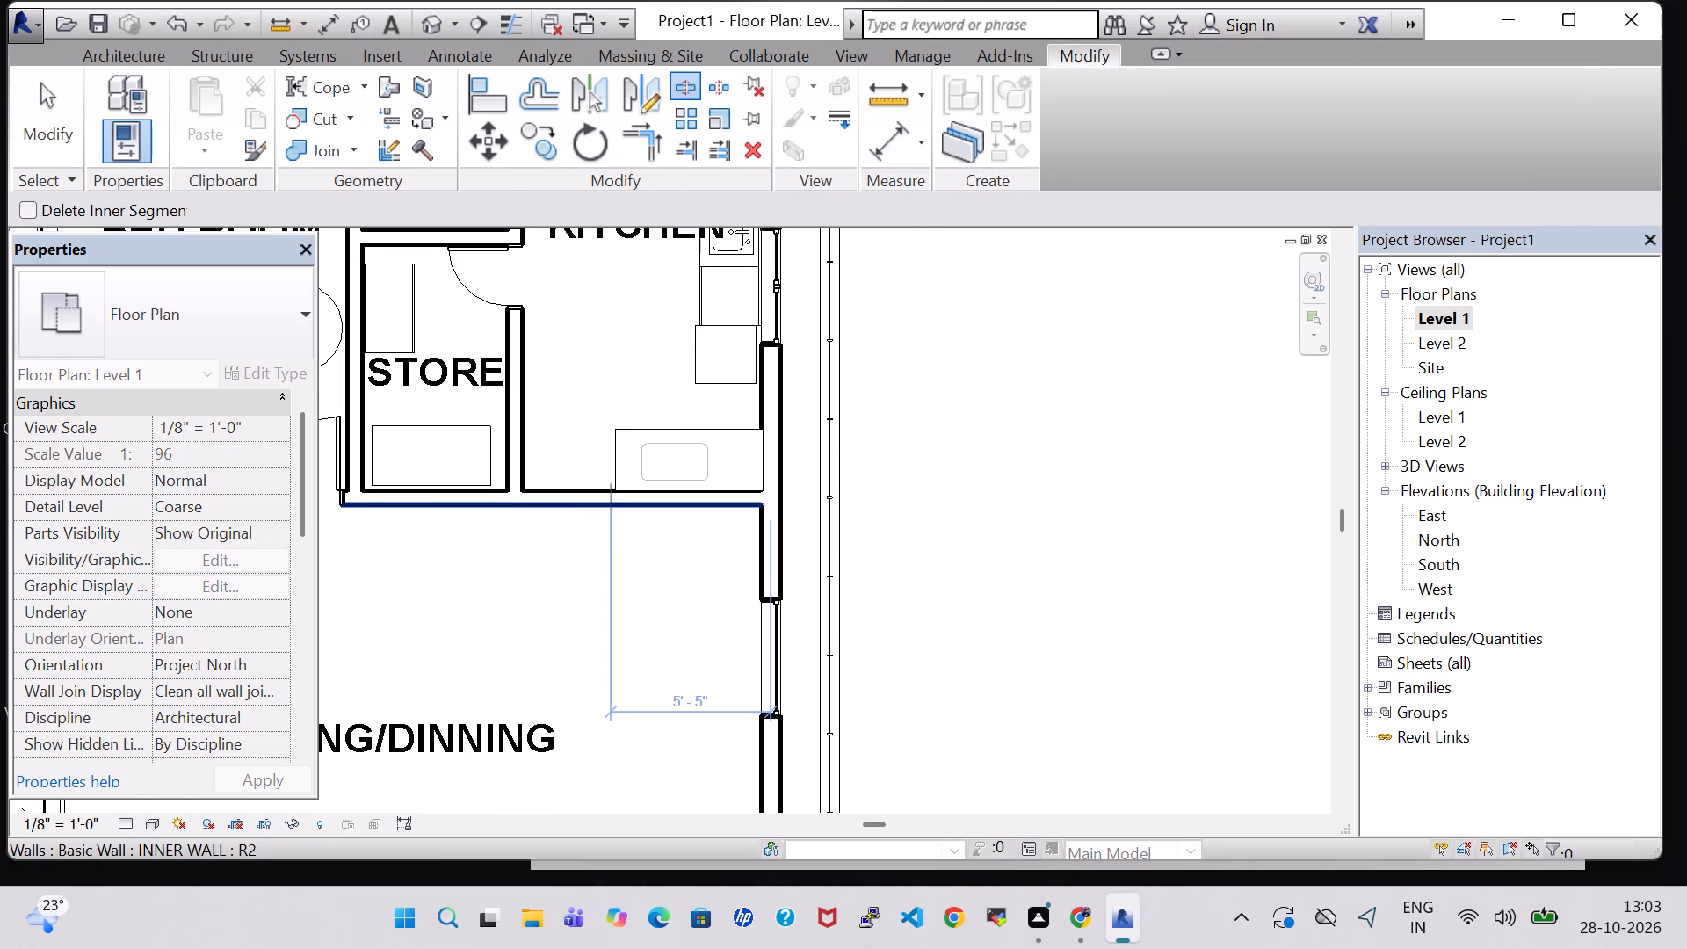
{"action": "left_click", "coordinate": [610, 507]}
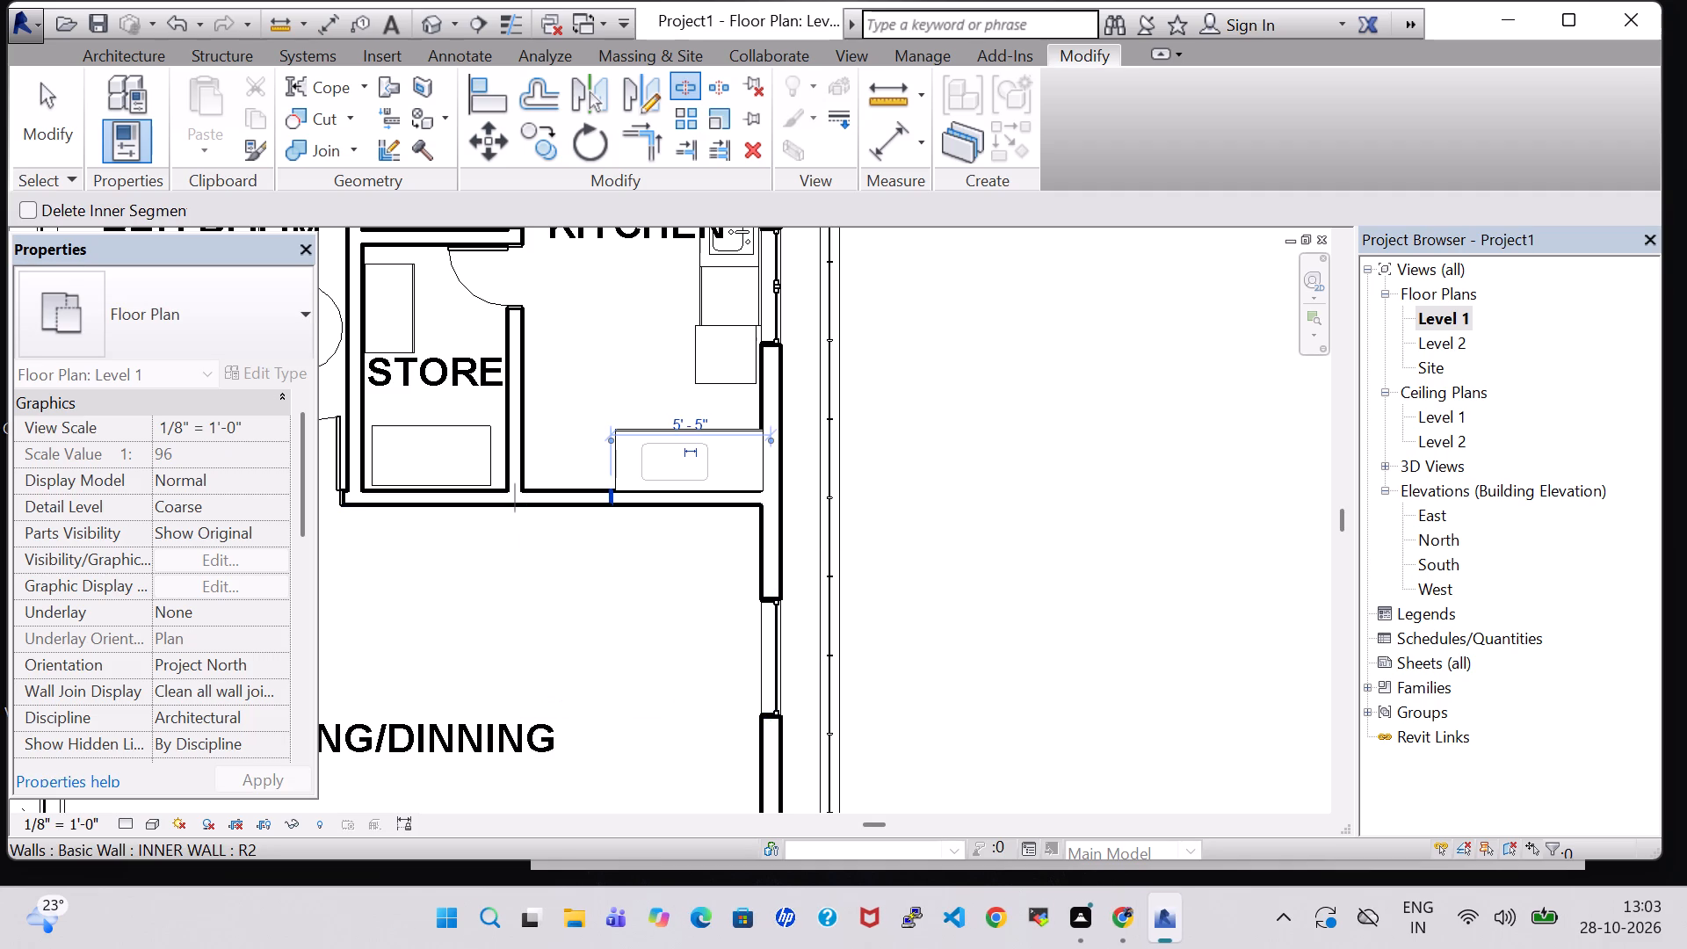
{"action": "scroll", "coordinate": [532, 497], "scroll_direction": "up", "scroll_amount": 6}
{"action": "left_click", "coordinate": [505, 497]}
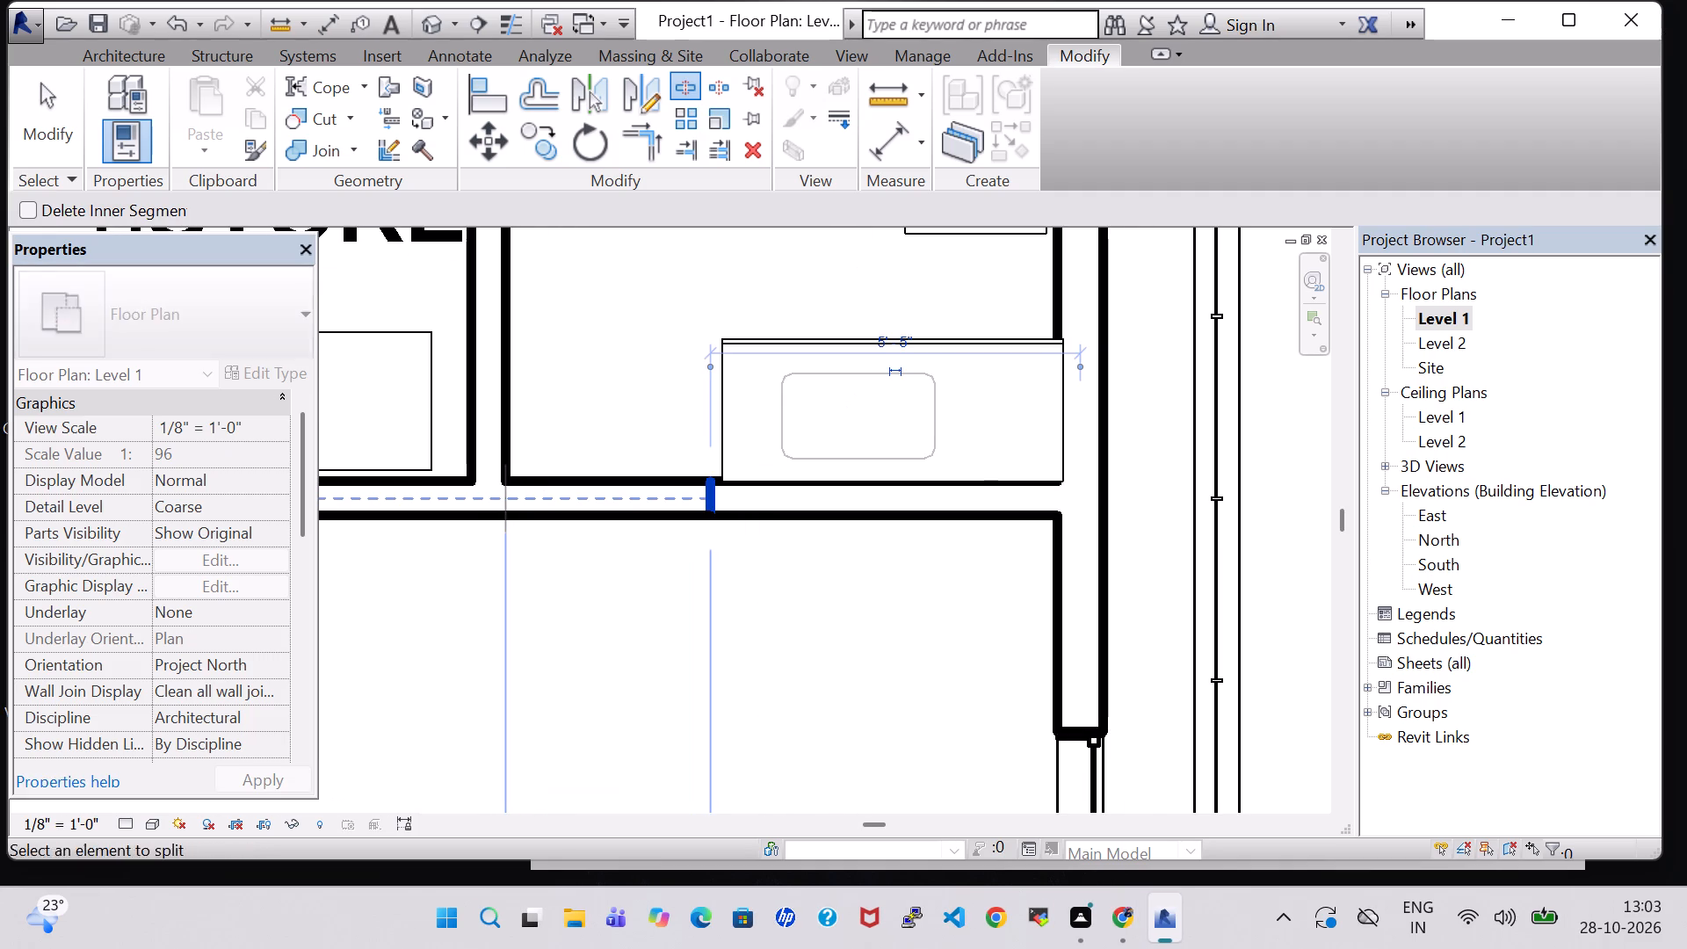
{"action": "key", "text": "Escape"}
{"action": "key", "text": "Escape"}
Delete the split wall segment between the STORE wall and the counter top to open the KITCHEN to LIVING/DINNING.
{"action": "left_click", "coordinate": [620, 522]}
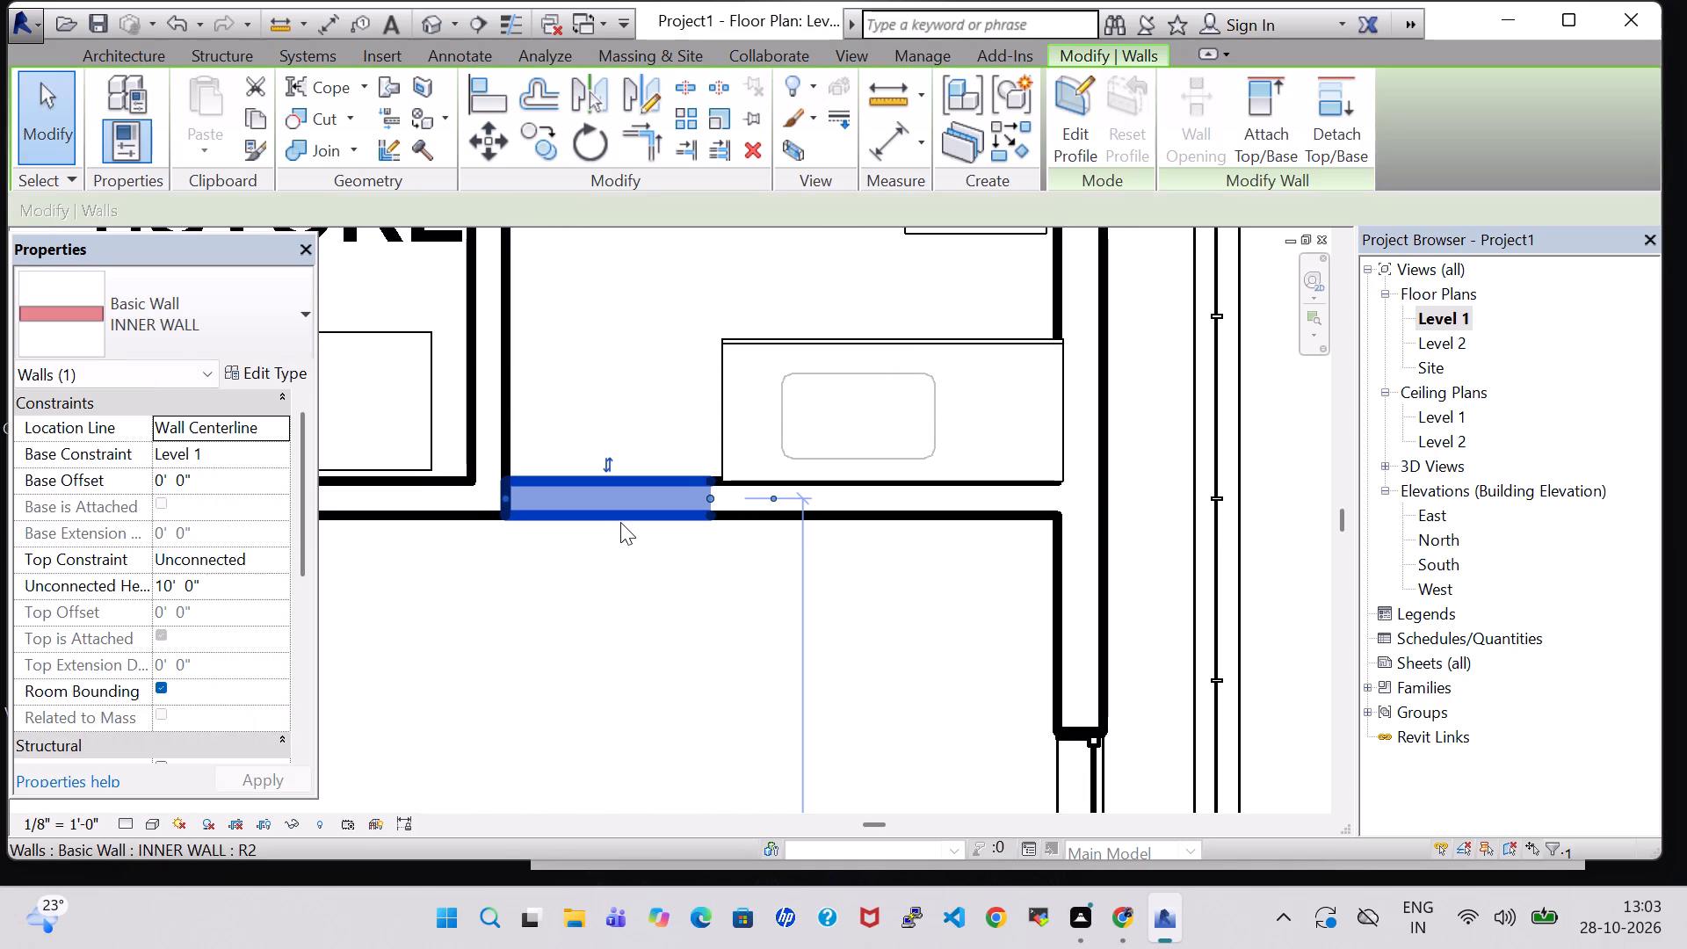
{"action": "key", "text": "Delete"}
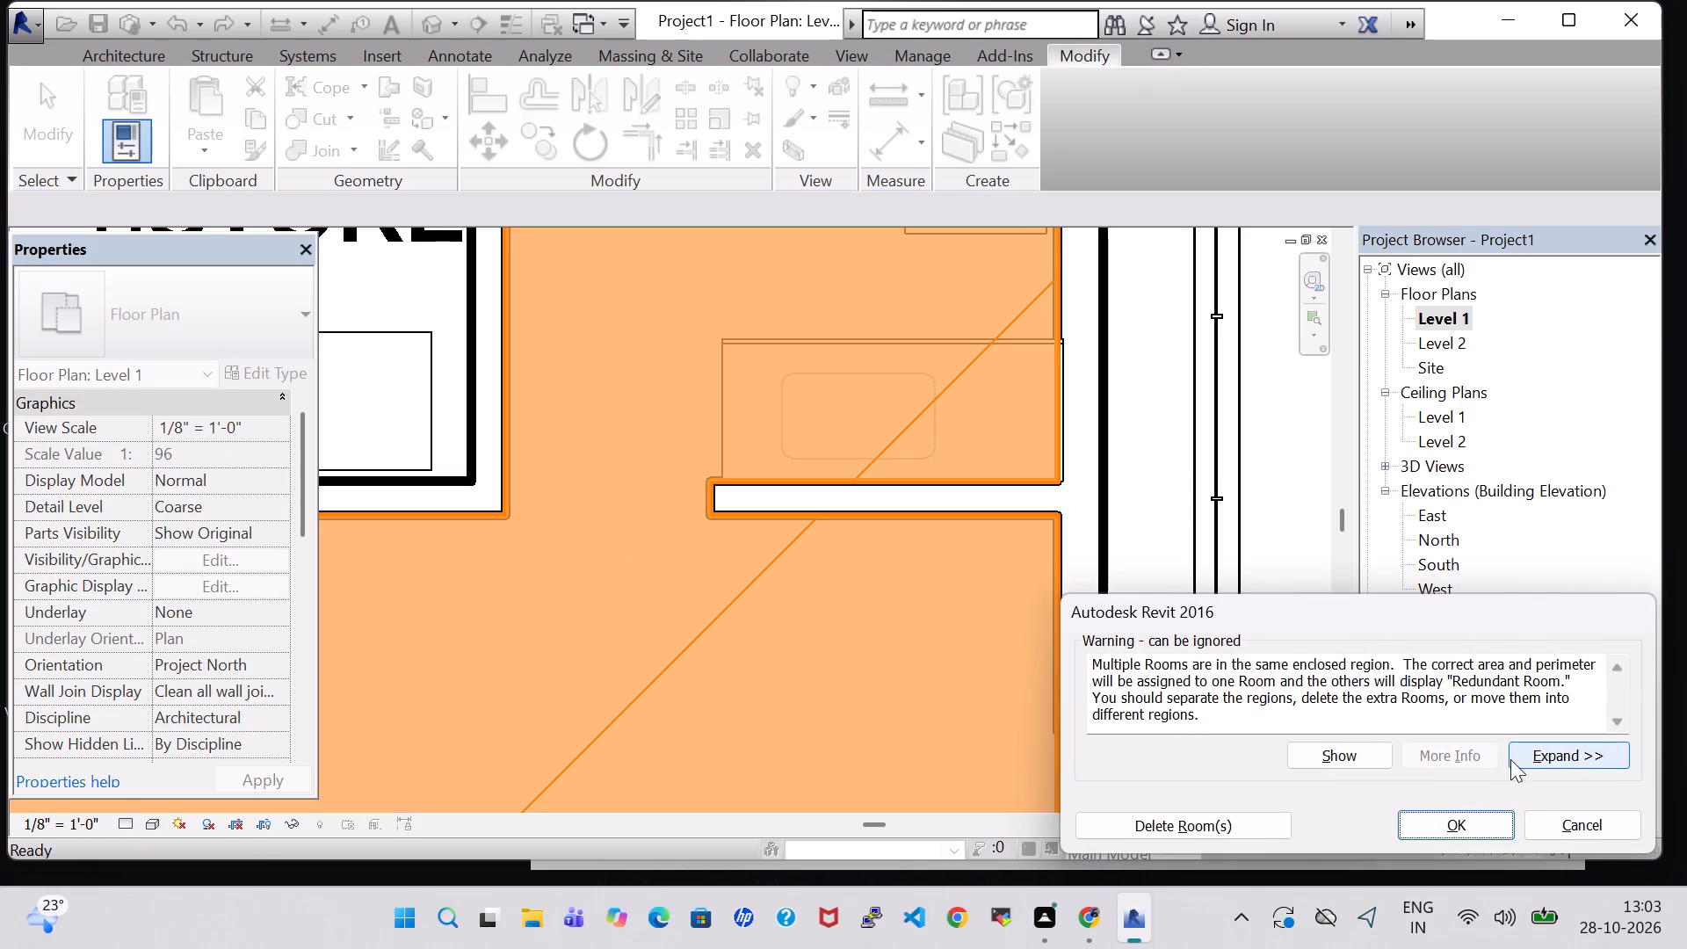
{"action": "left_click", "coordinate": [1461, 826]}
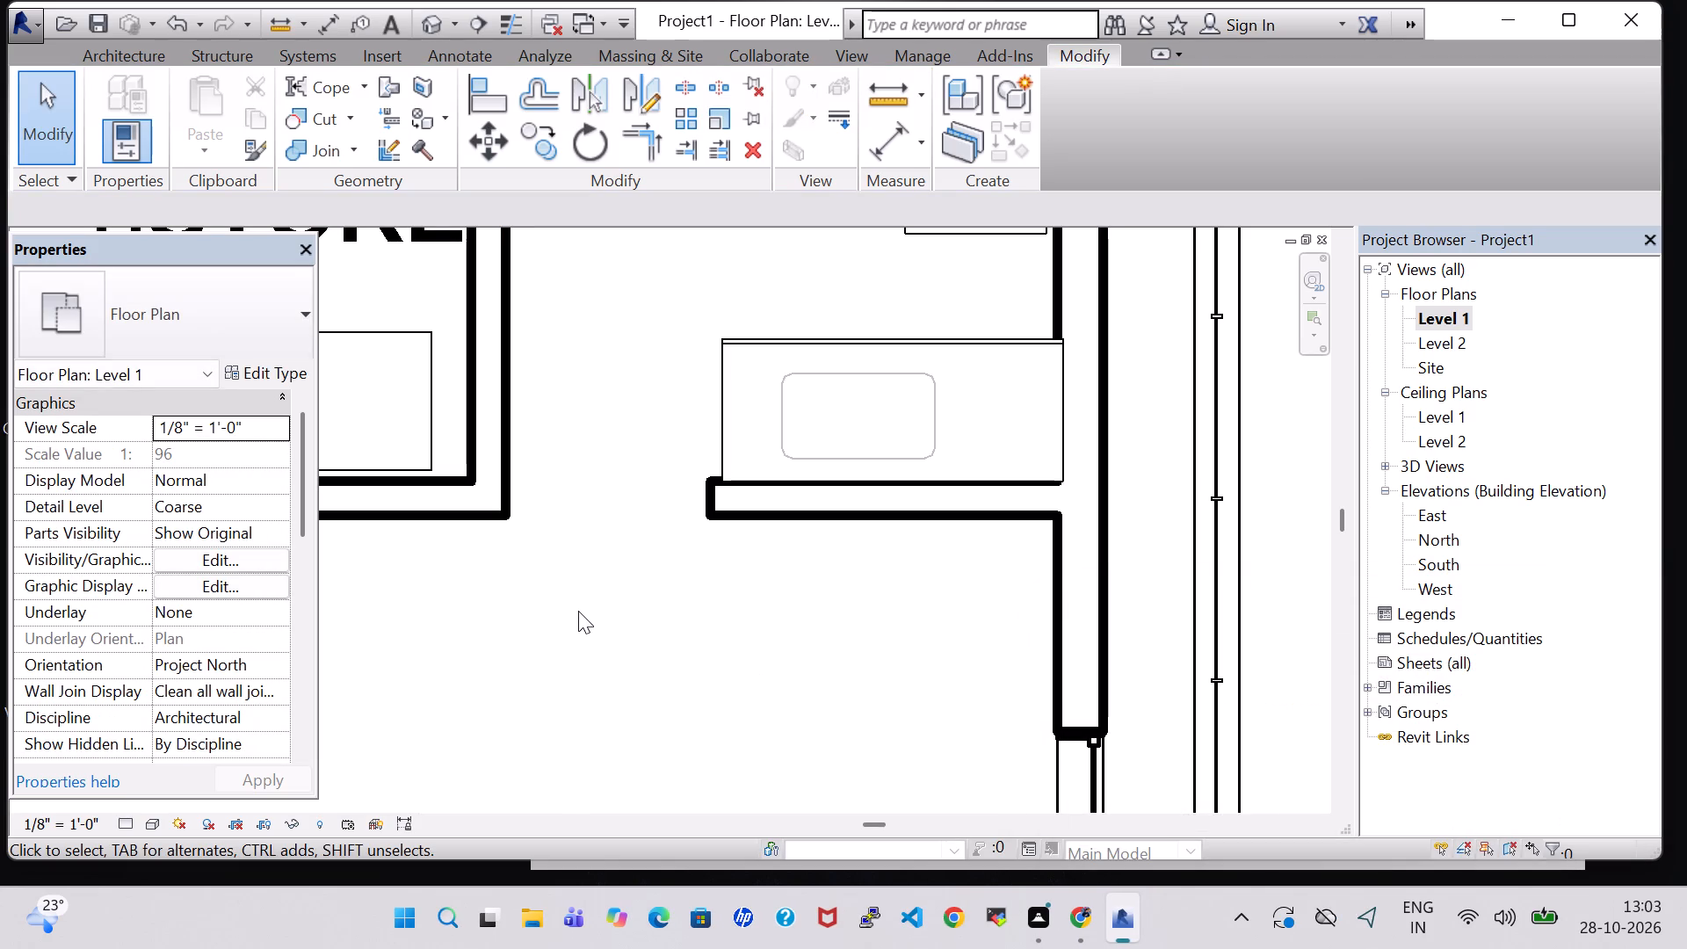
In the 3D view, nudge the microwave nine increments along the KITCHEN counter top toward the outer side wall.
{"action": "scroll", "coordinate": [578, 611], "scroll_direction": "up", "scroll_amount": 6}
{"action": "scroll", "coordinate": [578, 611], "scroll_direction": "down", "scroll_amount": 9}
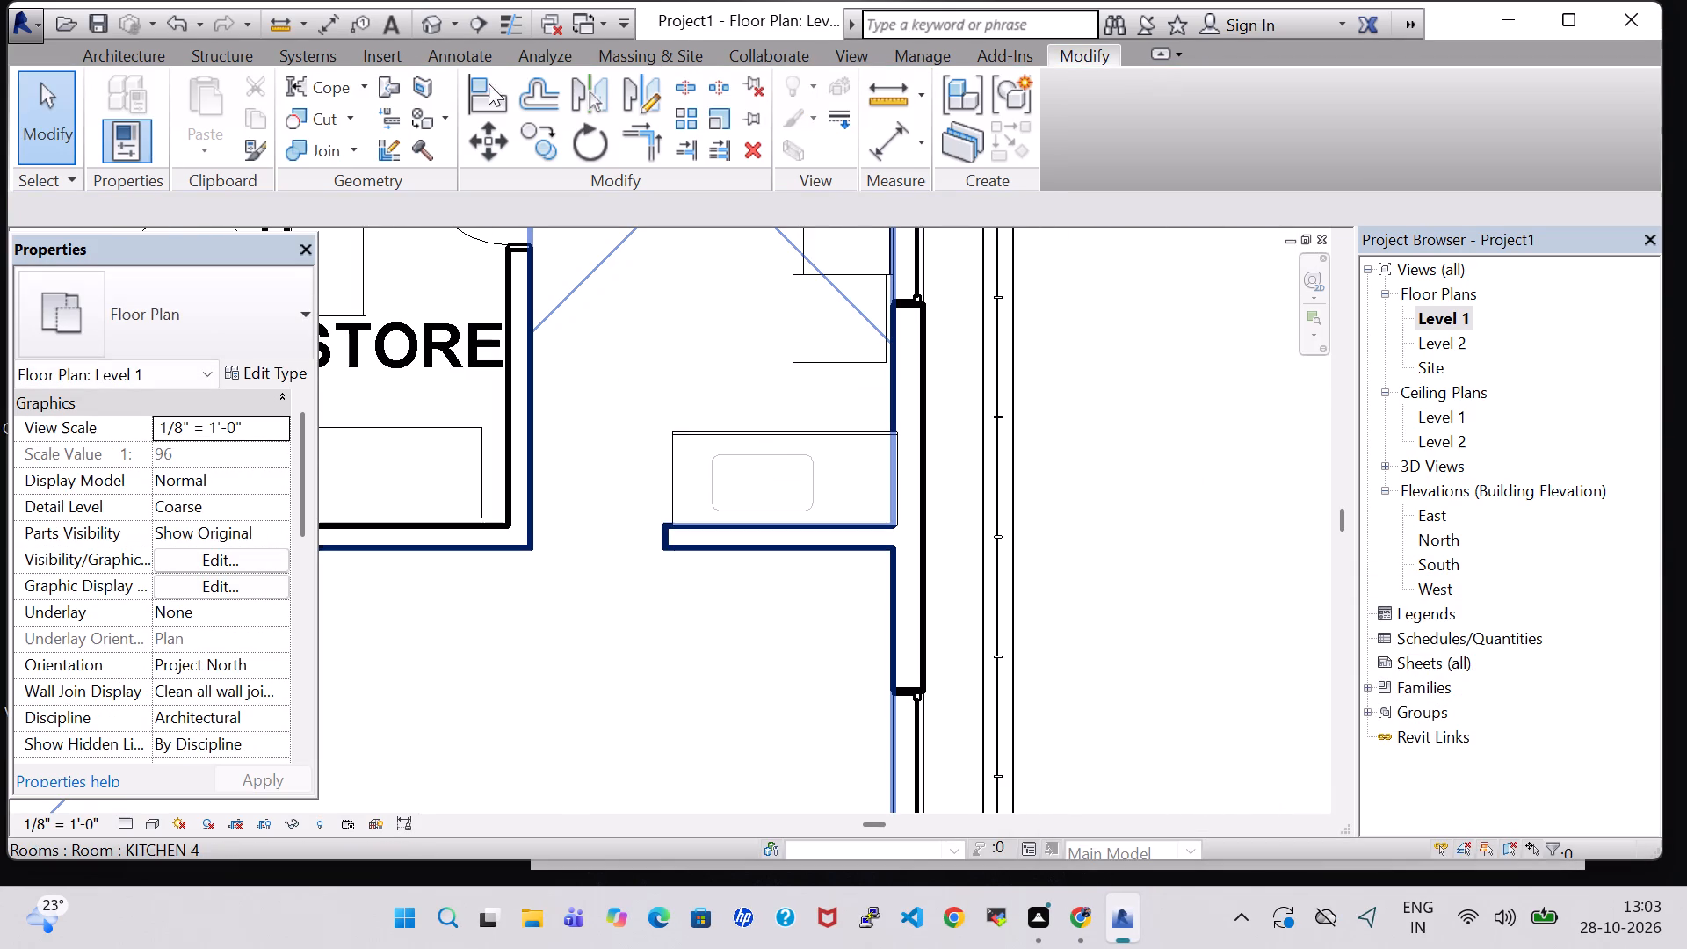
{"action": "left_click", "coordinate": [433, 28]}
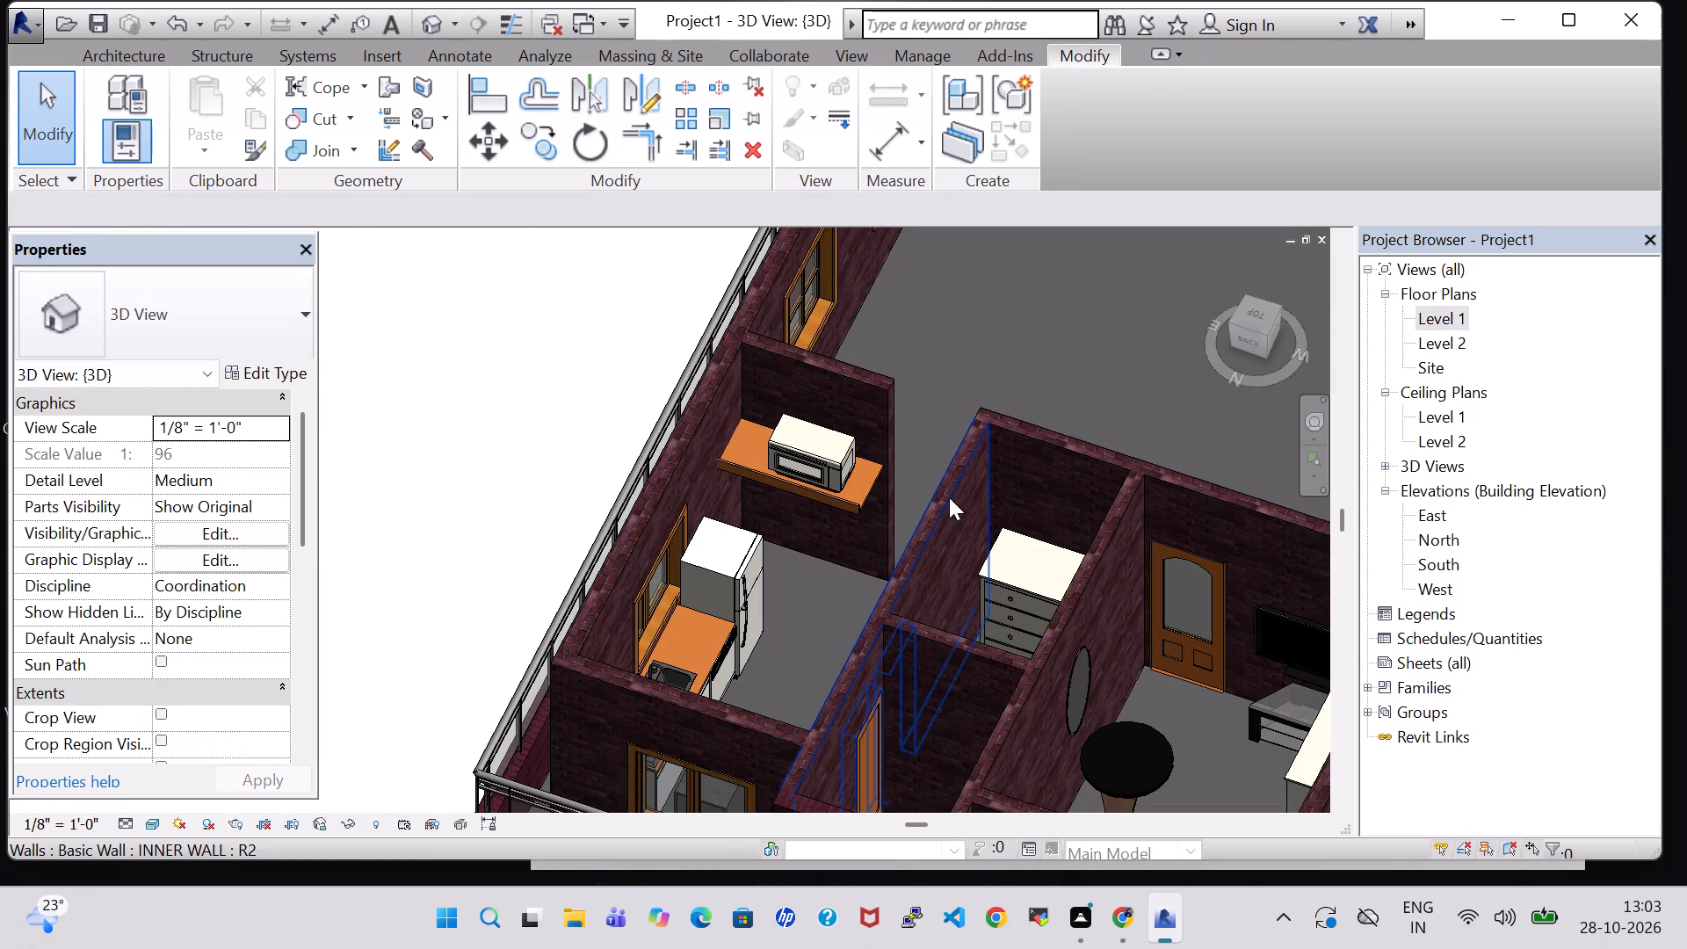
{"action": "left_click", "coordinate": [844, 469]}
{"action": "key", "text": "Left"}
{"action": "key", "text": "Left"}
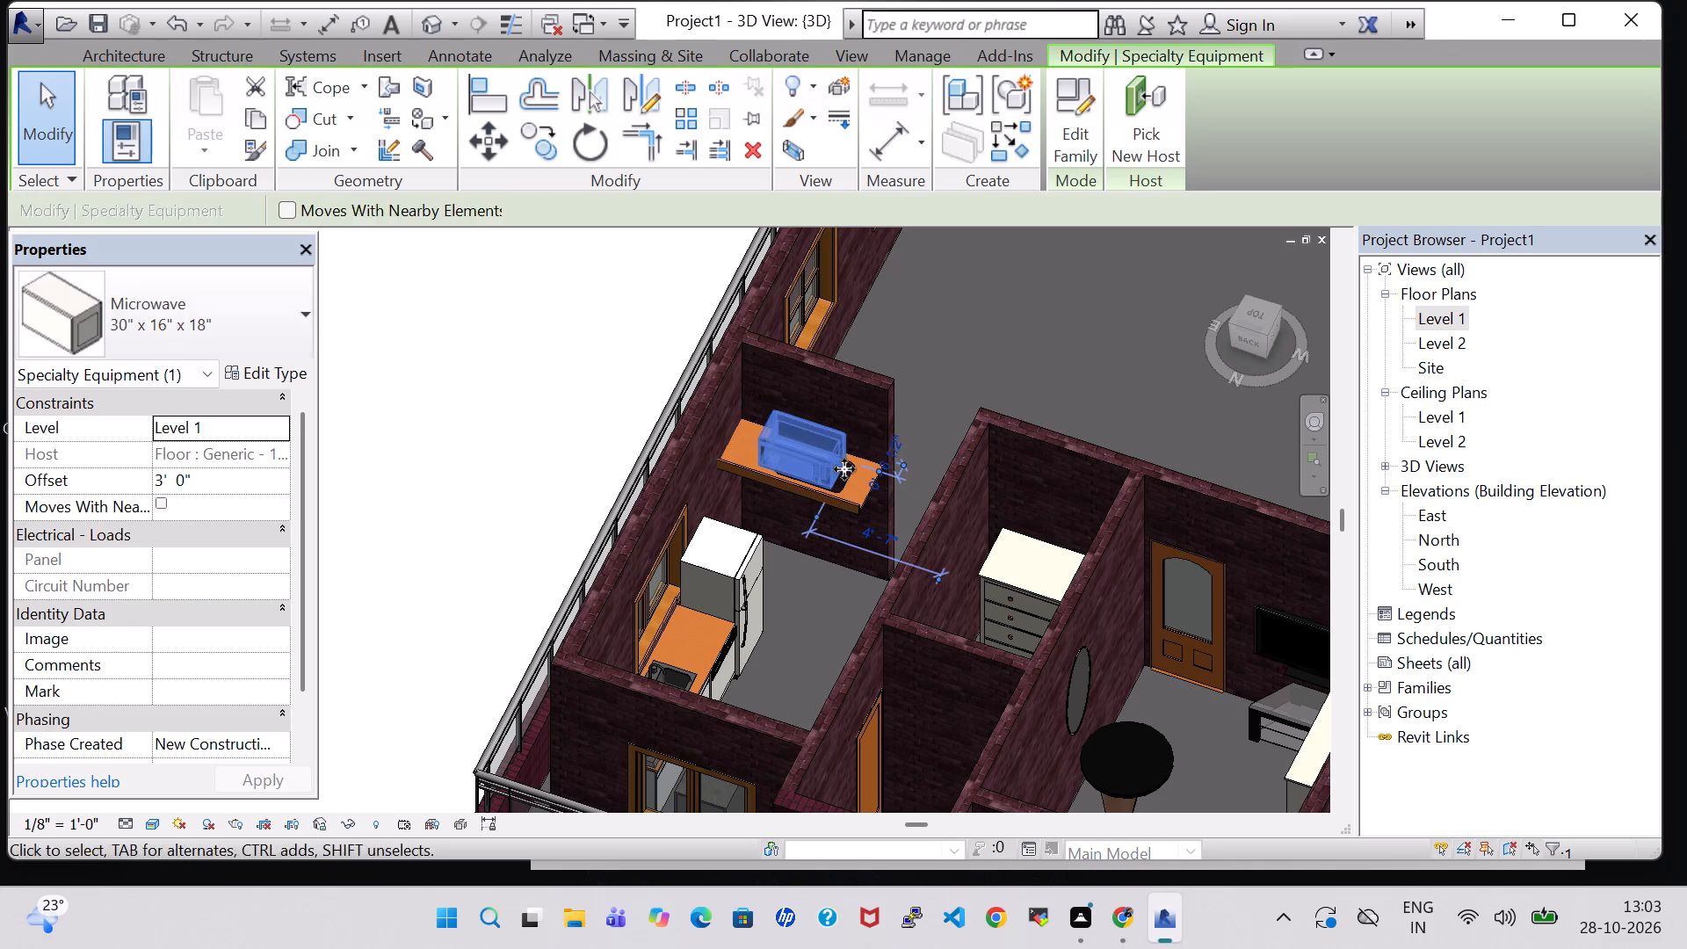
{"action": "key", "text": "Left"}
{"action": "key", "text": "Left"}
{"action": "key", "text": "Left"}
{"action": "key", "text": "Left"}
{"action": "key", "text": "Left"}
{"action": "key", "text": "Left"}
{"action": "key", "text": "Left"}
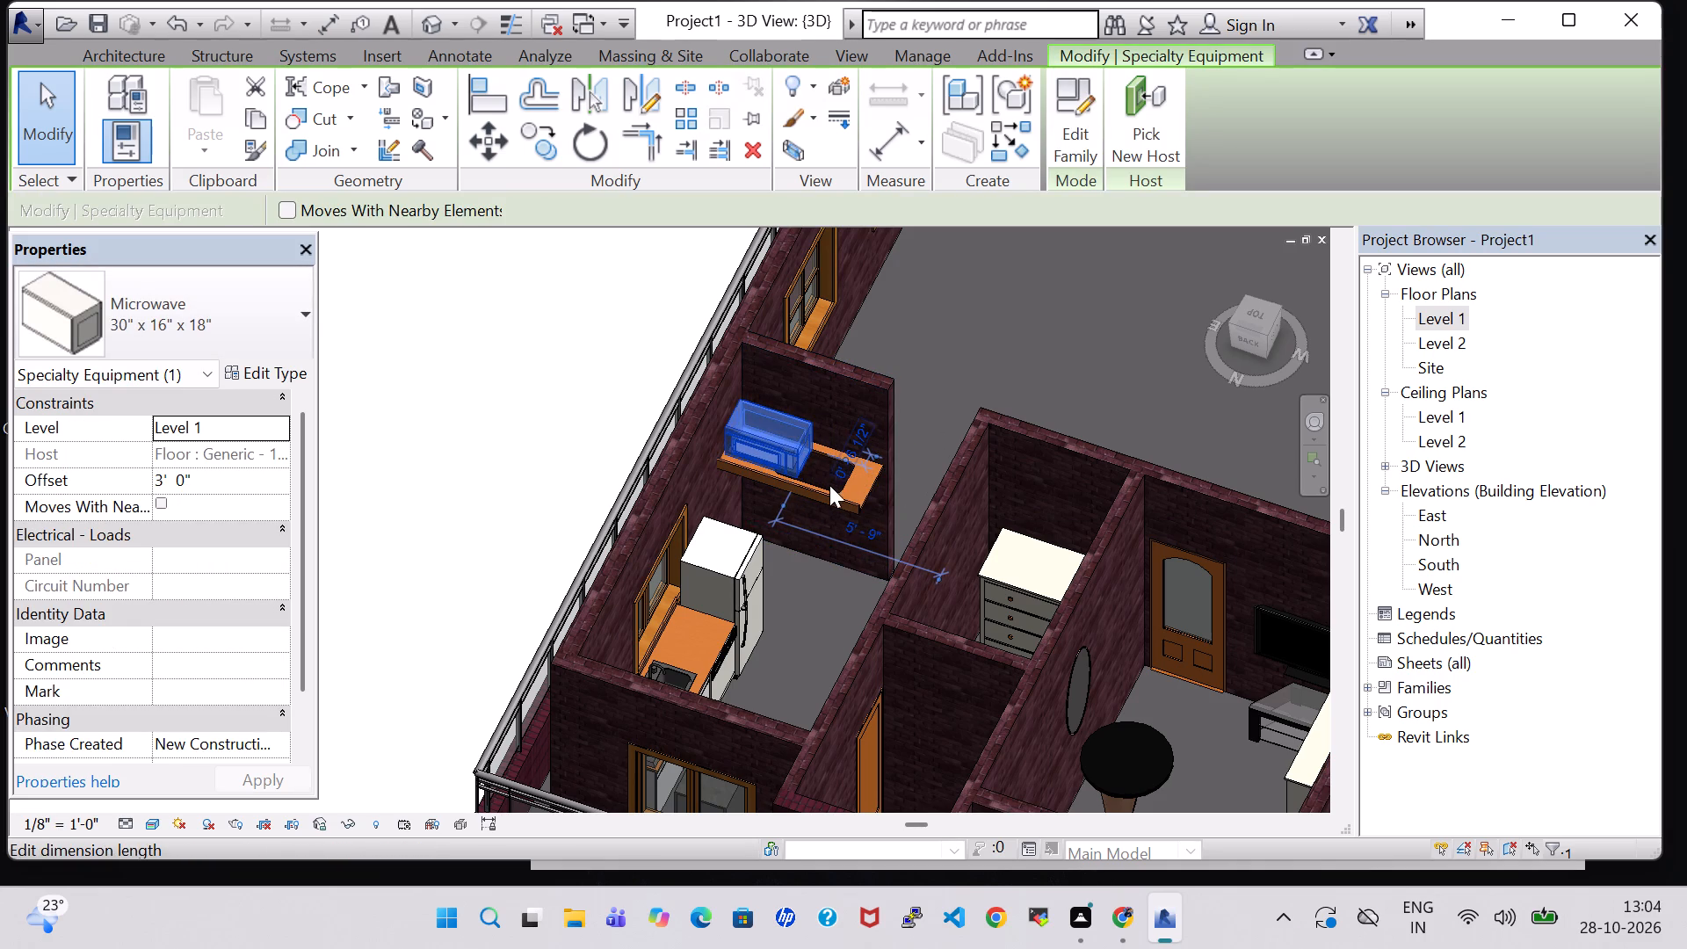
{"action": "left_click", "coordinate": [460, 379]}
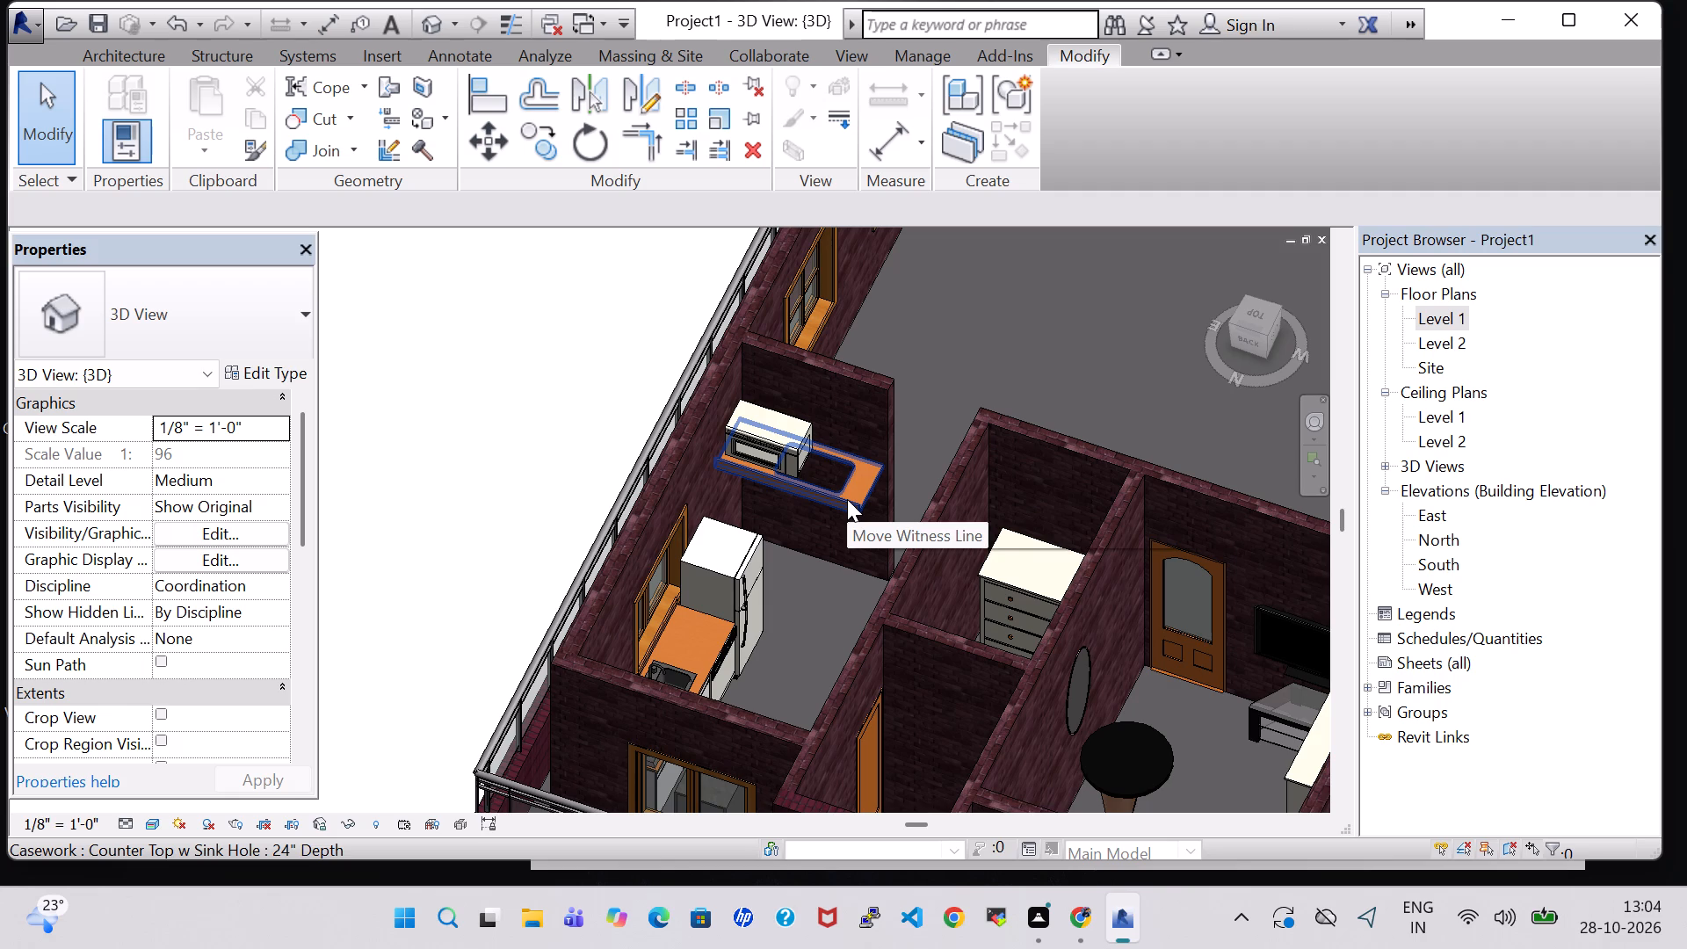
Delete the microwave from the KITCHEN counter top with sink hole.
{"action": "scroll", "coordinate": [847, 499], "scroll_direction": "up", "scroll_amount": 6}
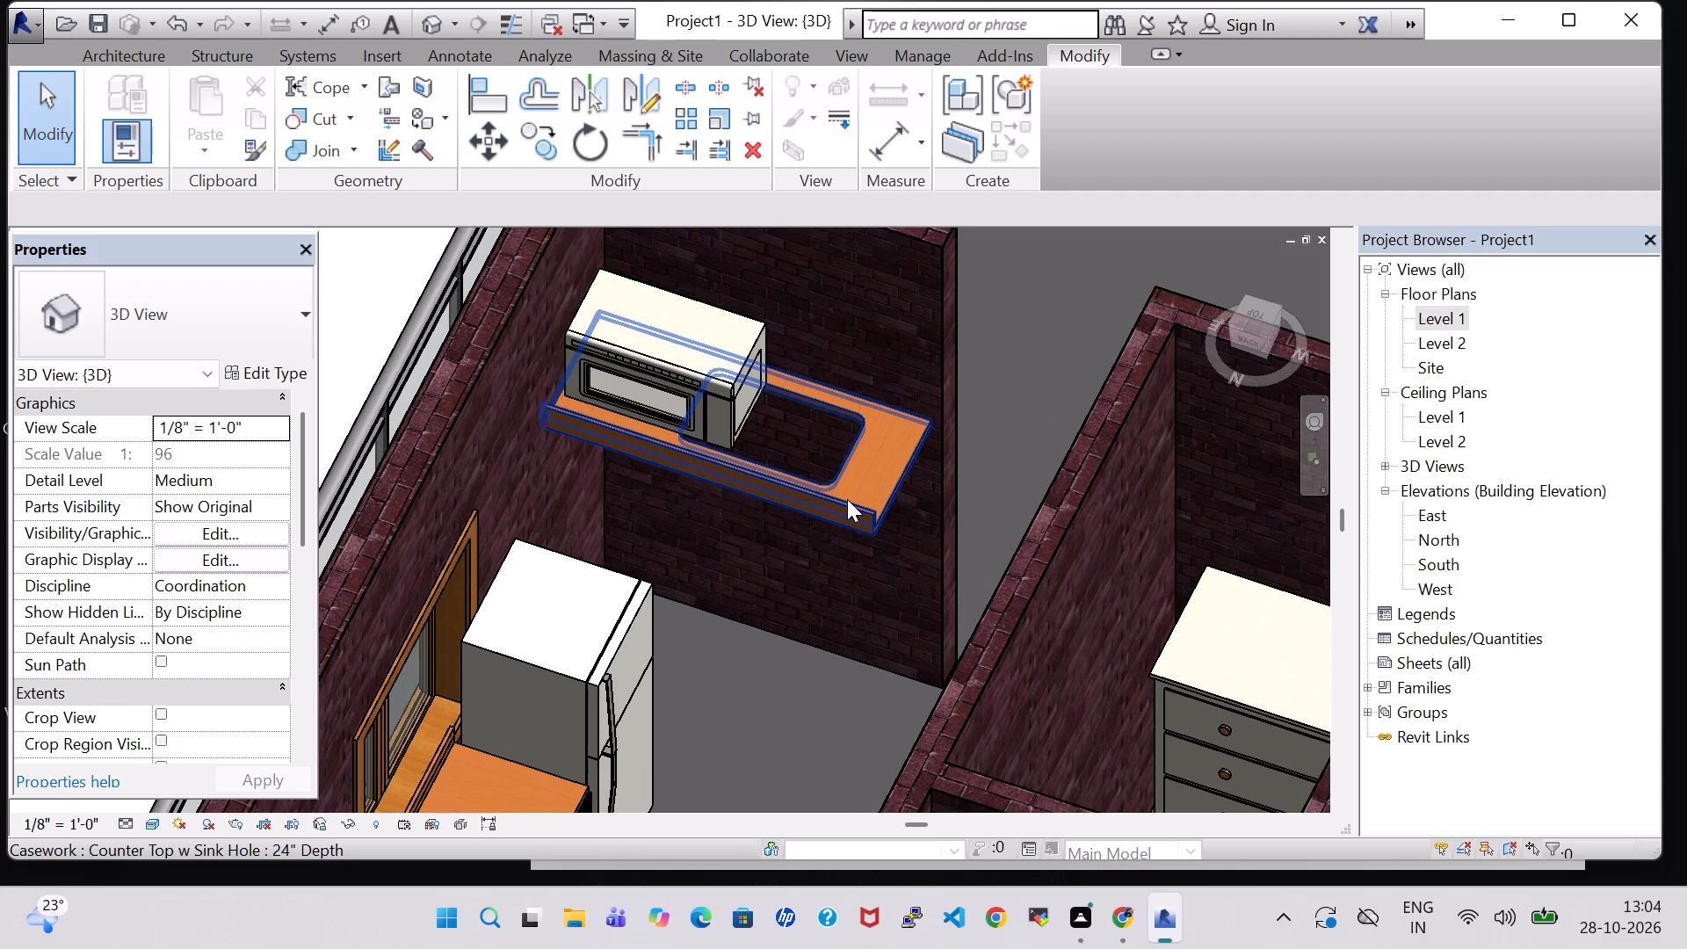
{"action": "key", "text": "Left"}
{"action": "key", "text": "Left"}
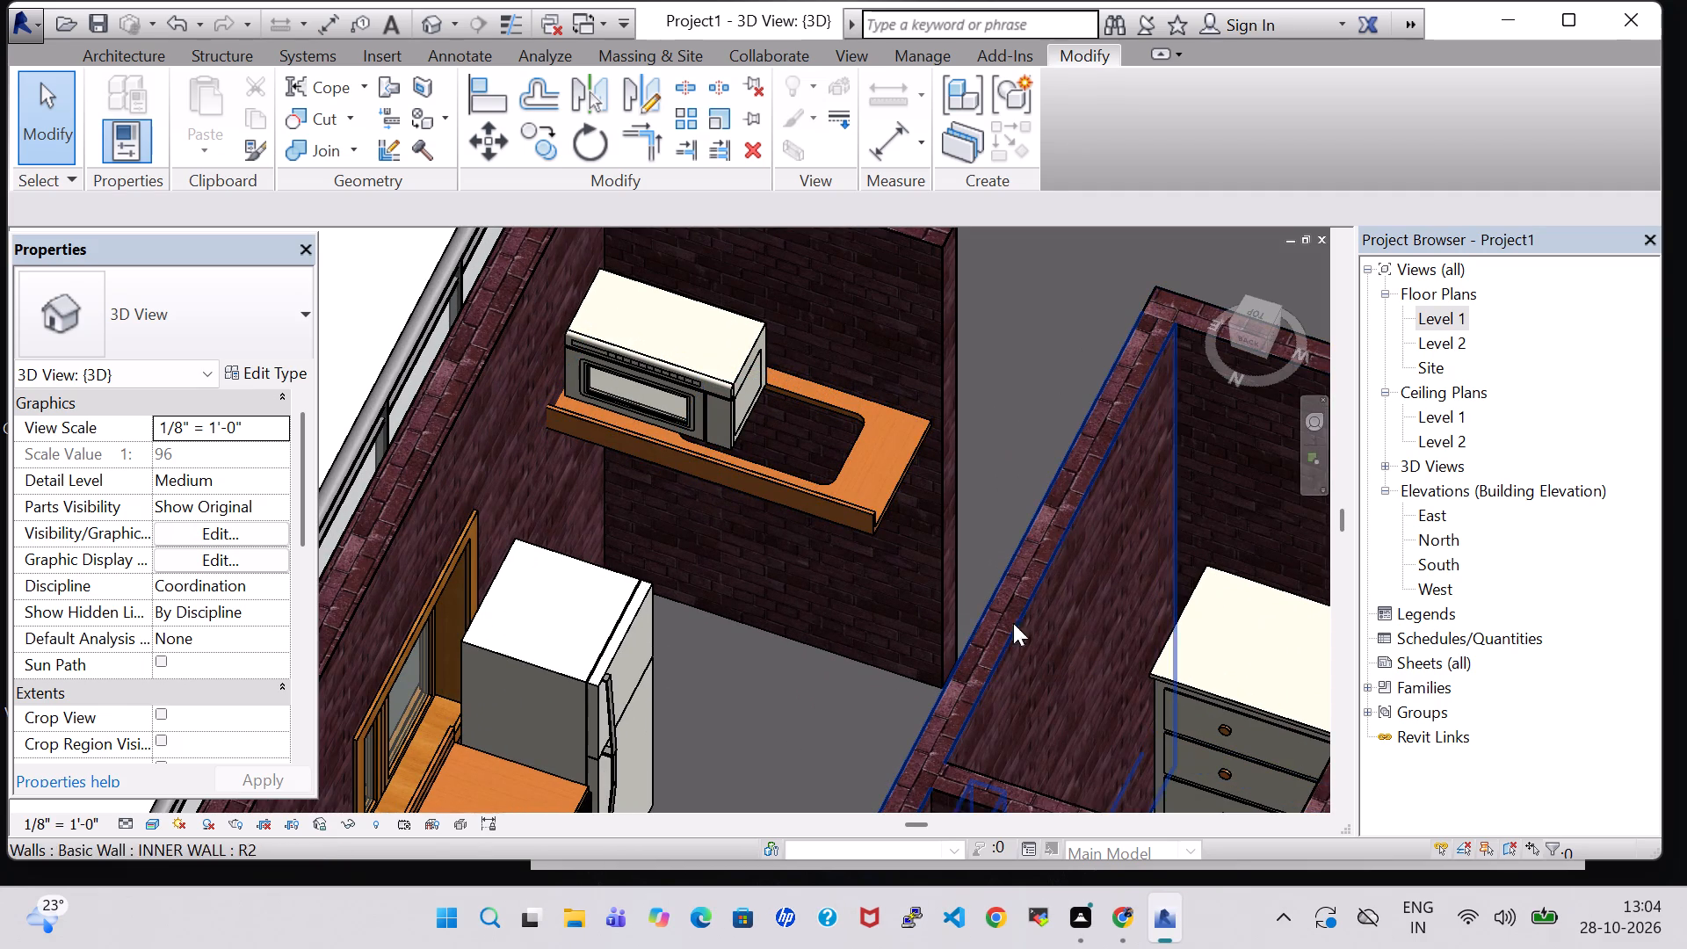
{"action": "left_click", "coordinate": [744, 737]}
{"action": "left_click", "coordinate": [733, 380]}
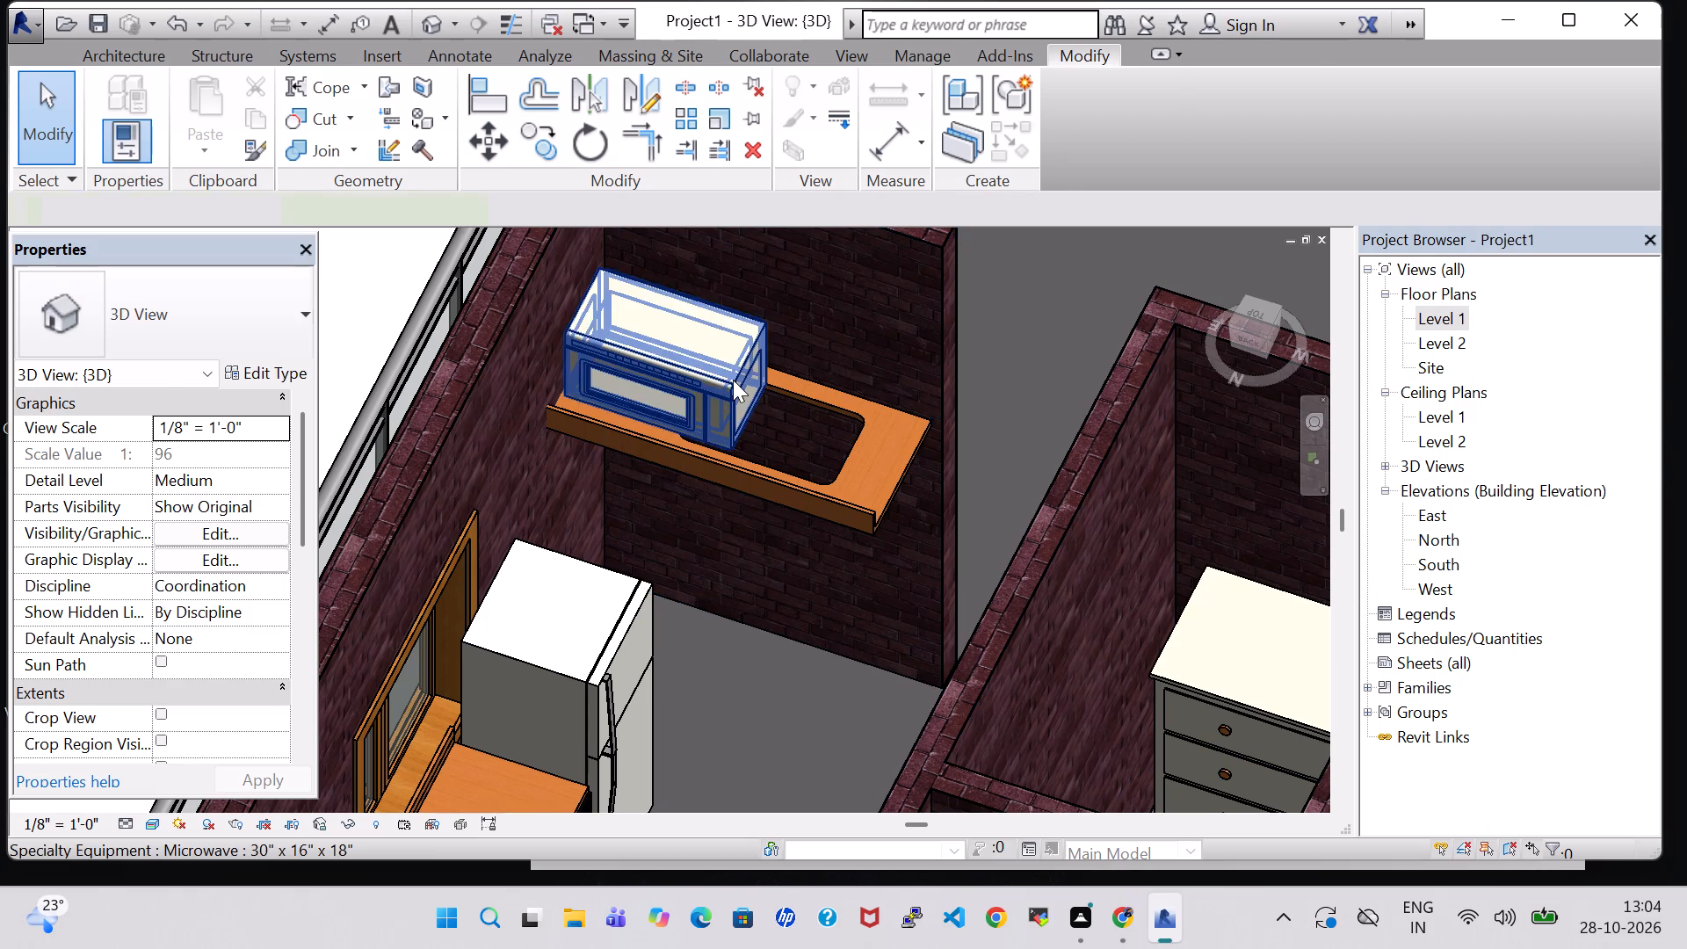
{"action": "key", "text": "Delete"}
{"action": "scroll", "coordinate": [949, 525], "scroll_direction": "down", "scroll_amount": 3}
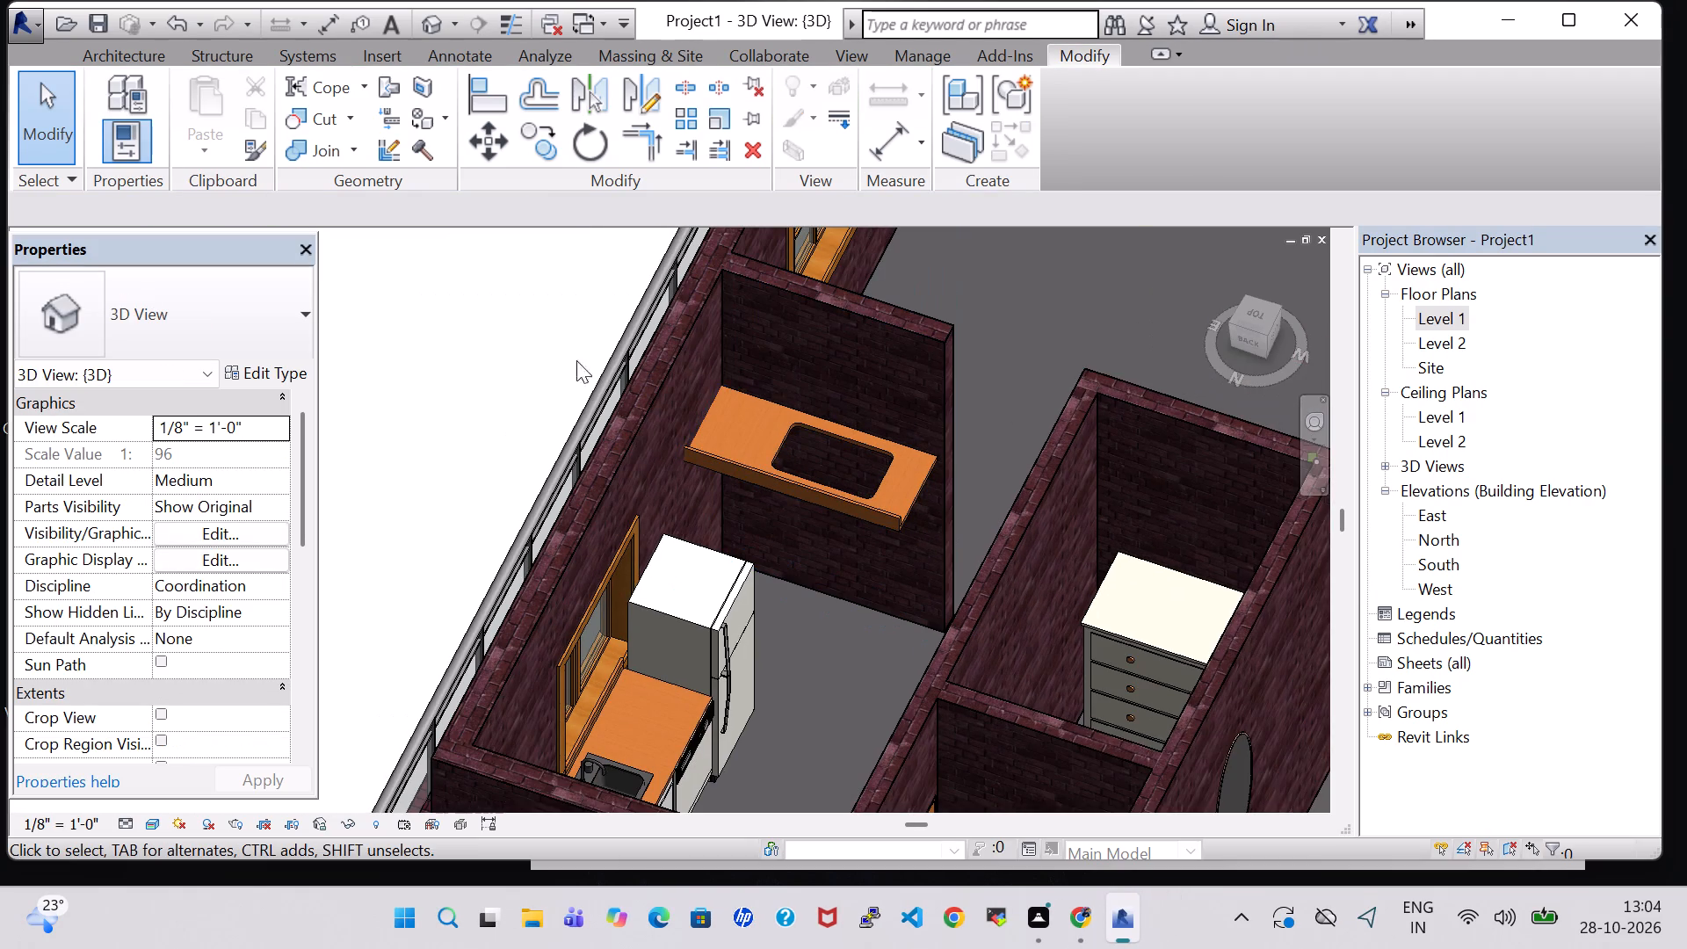
{"action": "left_click", "coordinate": [526, 322]}
In the Level 1 floor plan, nudge the KITCHEN counter top with sink hole one increment away from the outer side wall.
{"action": "double_click", "coordinate": [1446, 314]}
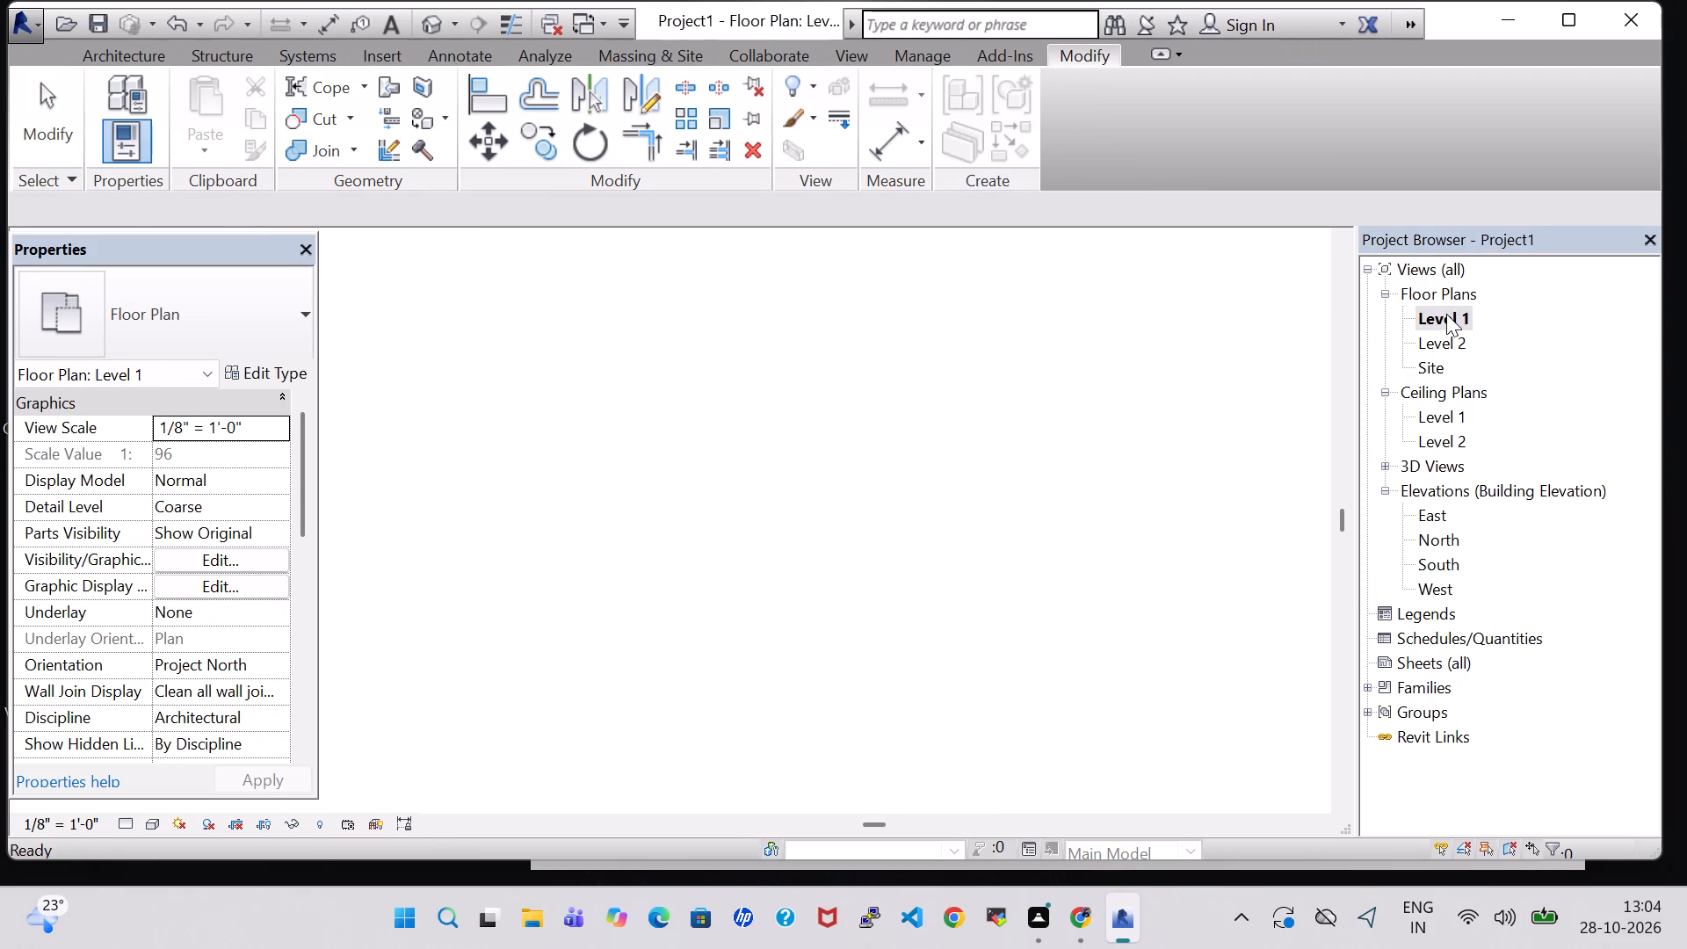
{"action": "scroll", "coordinate": [682, 422], "scroll_direction": "down", "scroll_amount": 6}
{"action": "scroll", "coordinate": [954, 463], "scroll_direction": "up", "scroll_amount": 3}
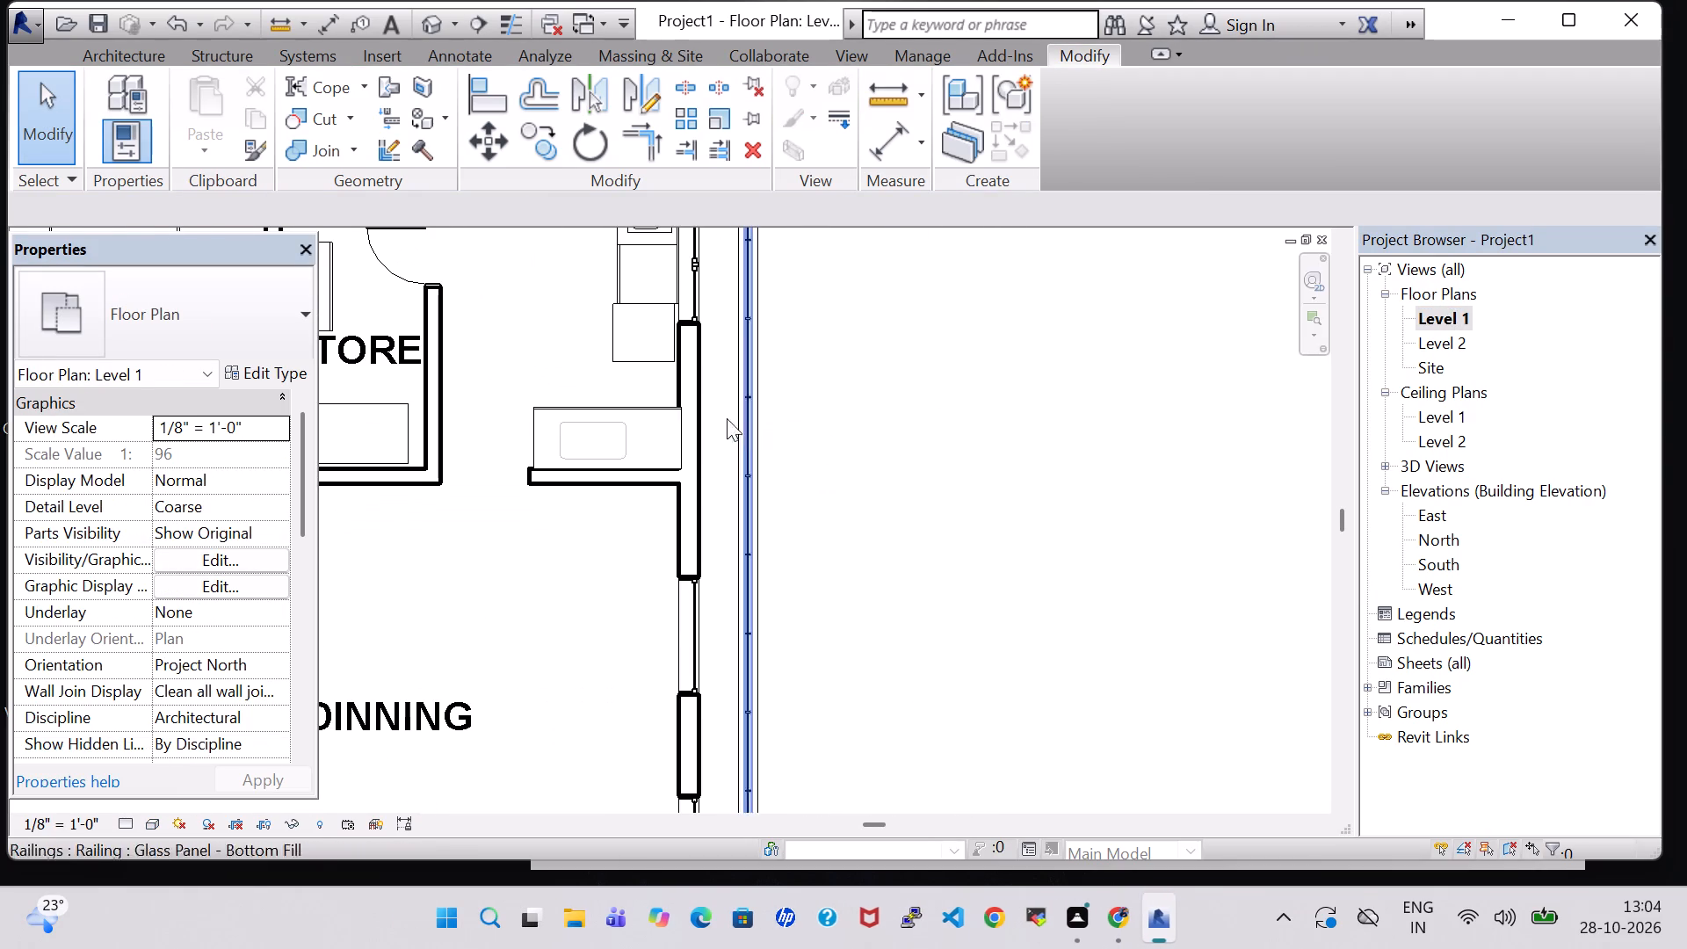
{"action": "left_click", "coordinate": [662, 407]}
{"action": "key", "text": "Left"}
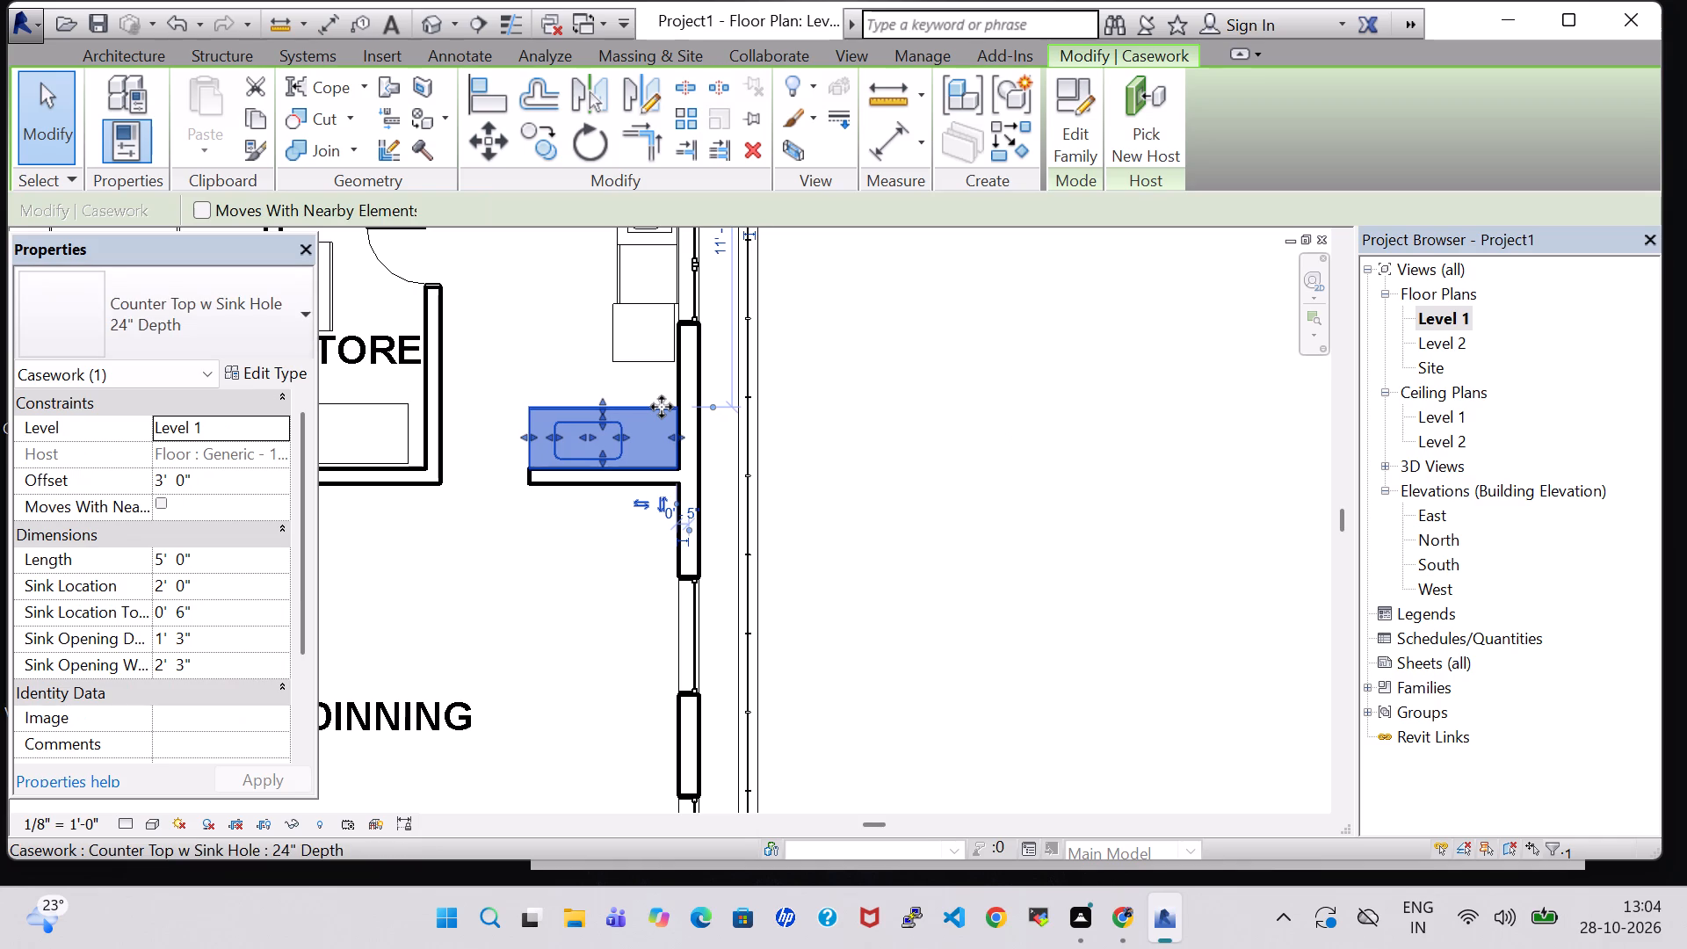
{"action": "left_click", "coordinate": [901, 494]}
Load the Table-Dining Round w Chairs family from the library's Furniture Tables folder.
{"action": "scroll", "coordinate": [901, 494], "scroll_direction": "down", "scroll_amount": 3}
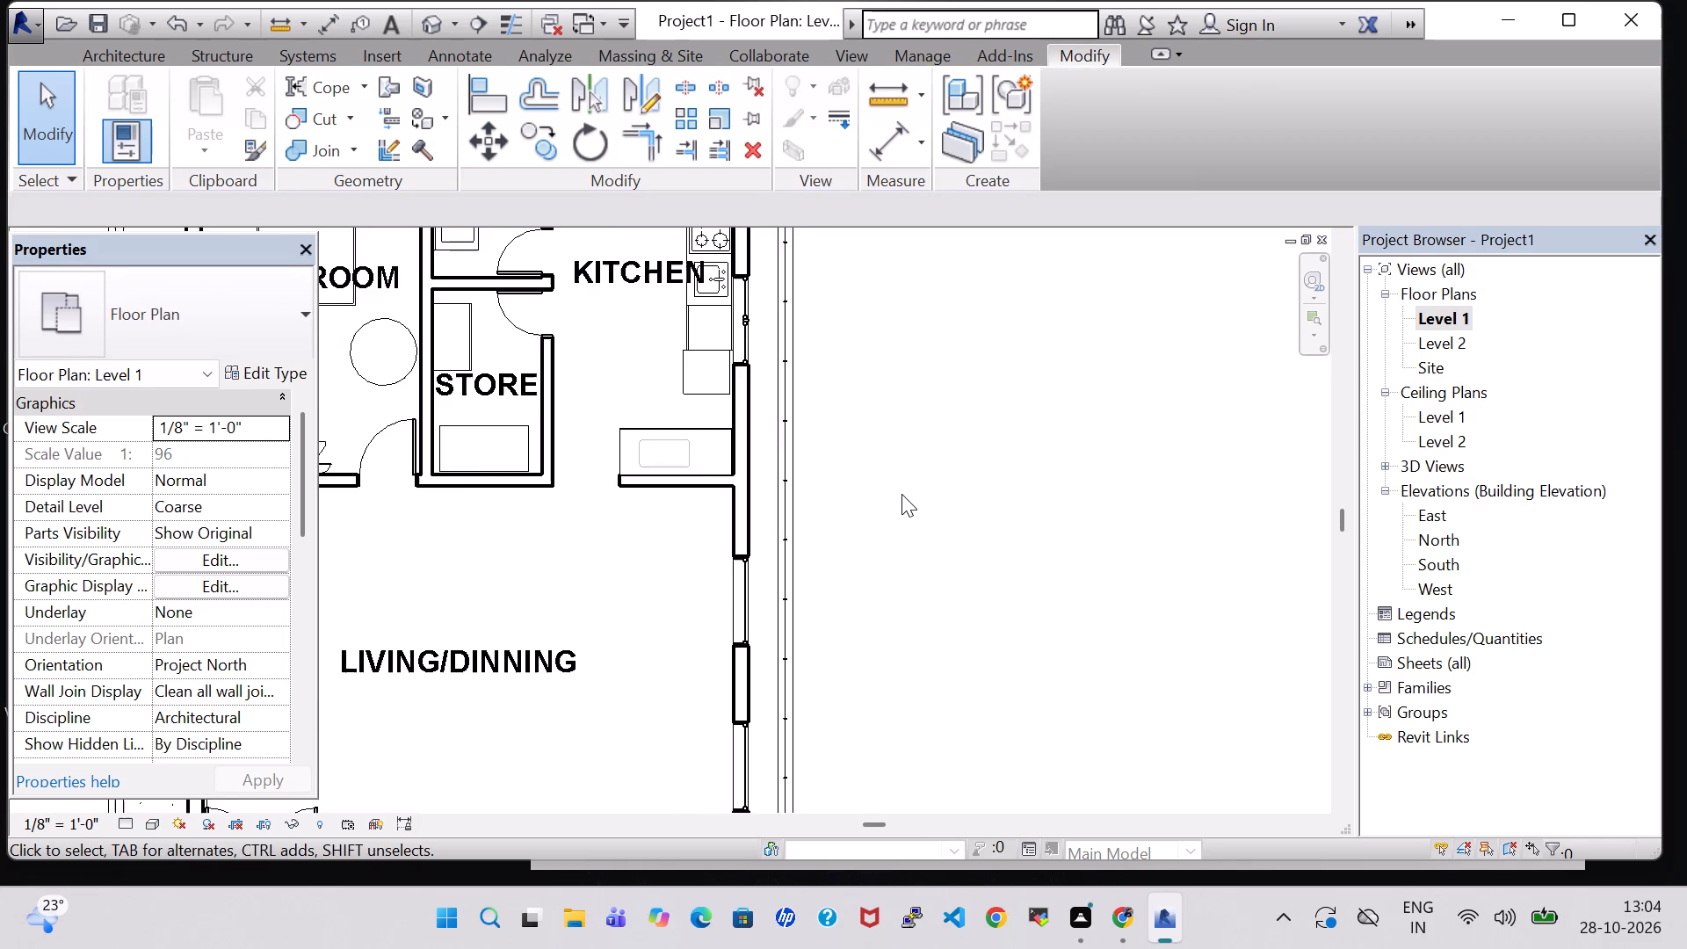
{"action": "middle_click_drag", "start_coordinate": [901, 494], "coordinate": [909, 475]}
{"action": "scroll", "coordinate": [909, 475], "scroll_direction": "down", "scroll_amount": 4}
{"action": "middle_click_drag", "start_coordinate": [1050, 388], "coordinate": [1028, 446]}
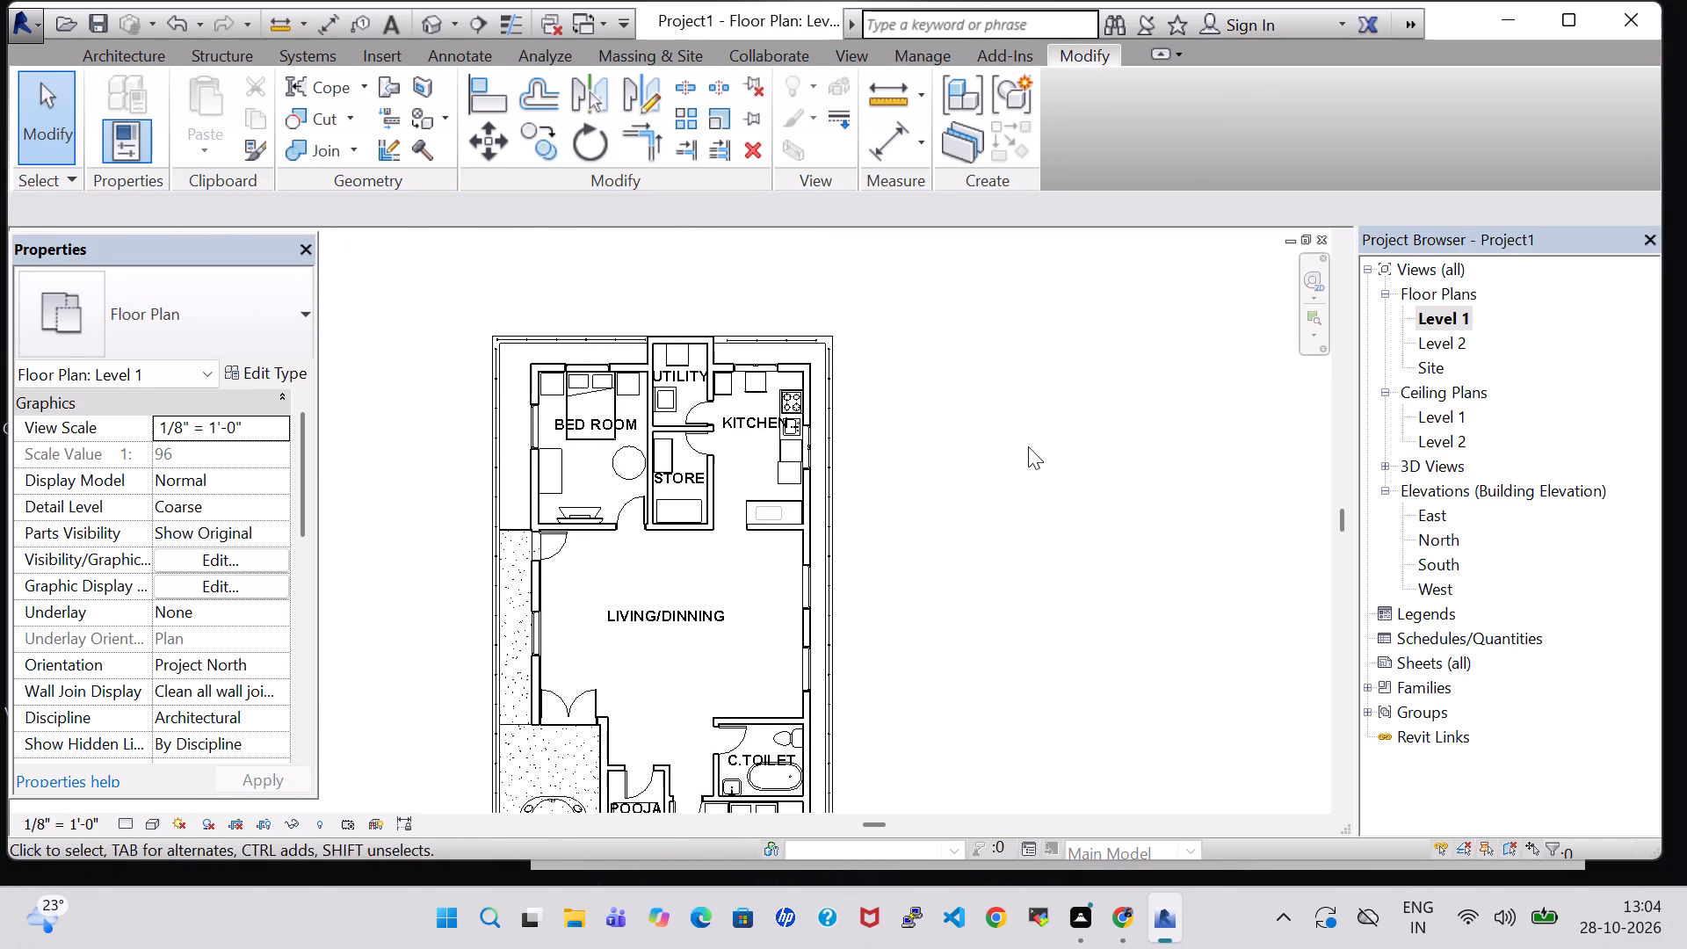
{"action": "middle_click", "coordinate": [1028, 446]}
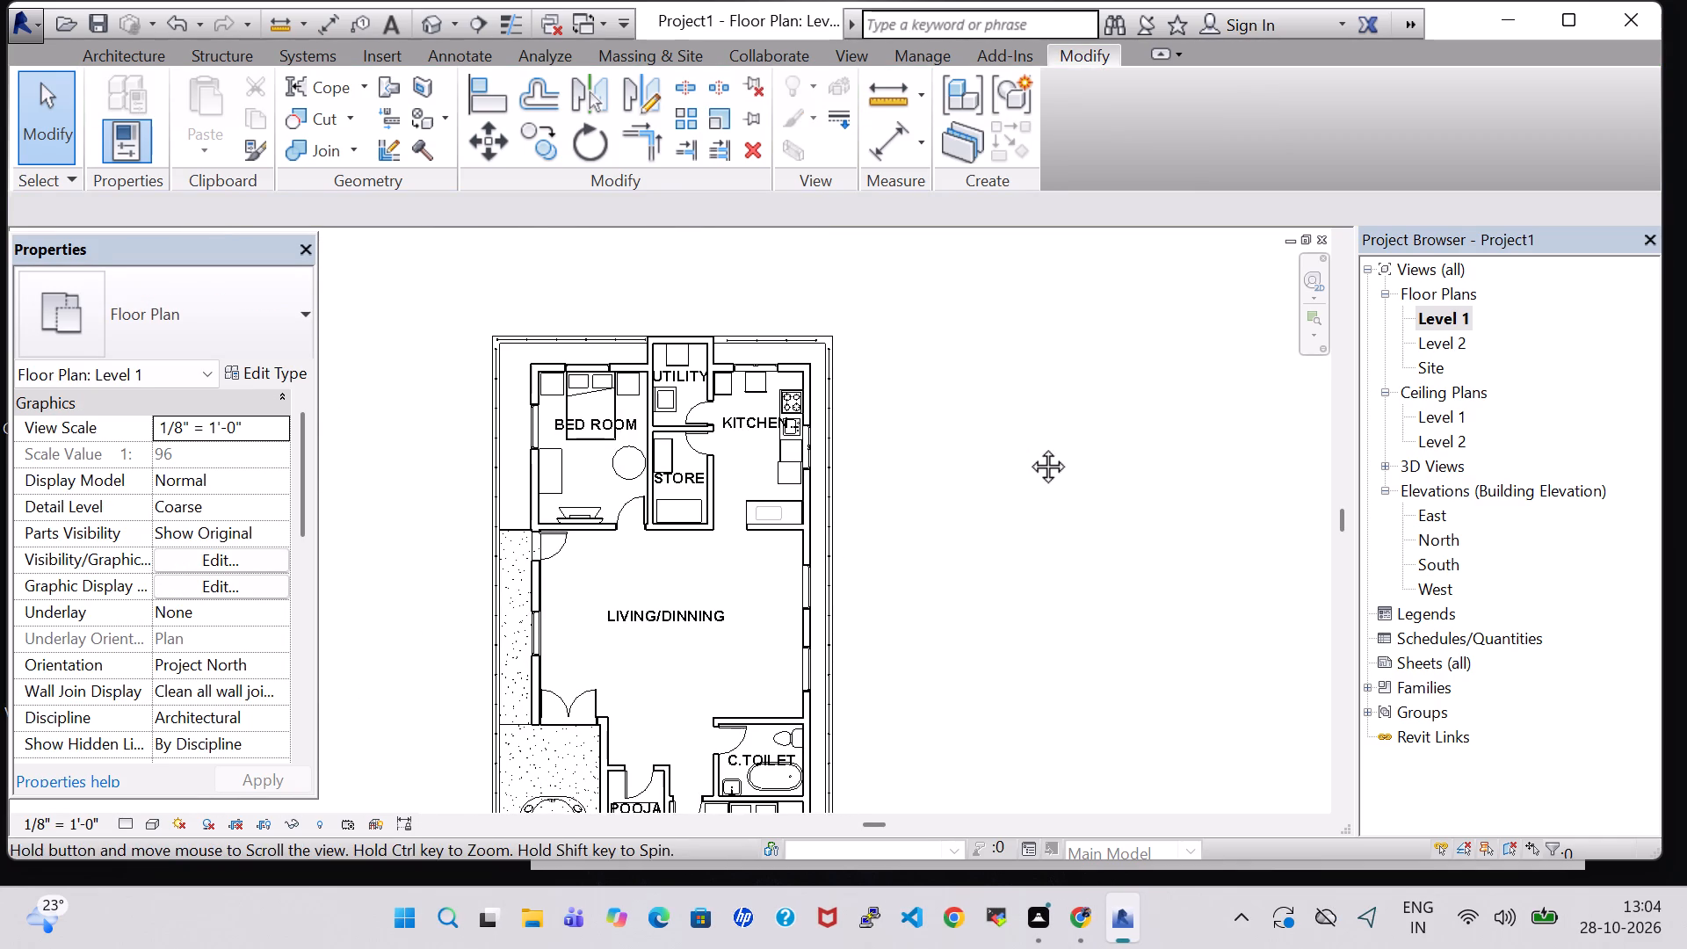
{"action": "scroll", "coordinate": [1040, 446], "scroll_direction": "down", "scroll_amount": 1}
{"action": "middle_click_drag", "start_coordinate": [1040, 460], "coordinate": [1032, 395]}
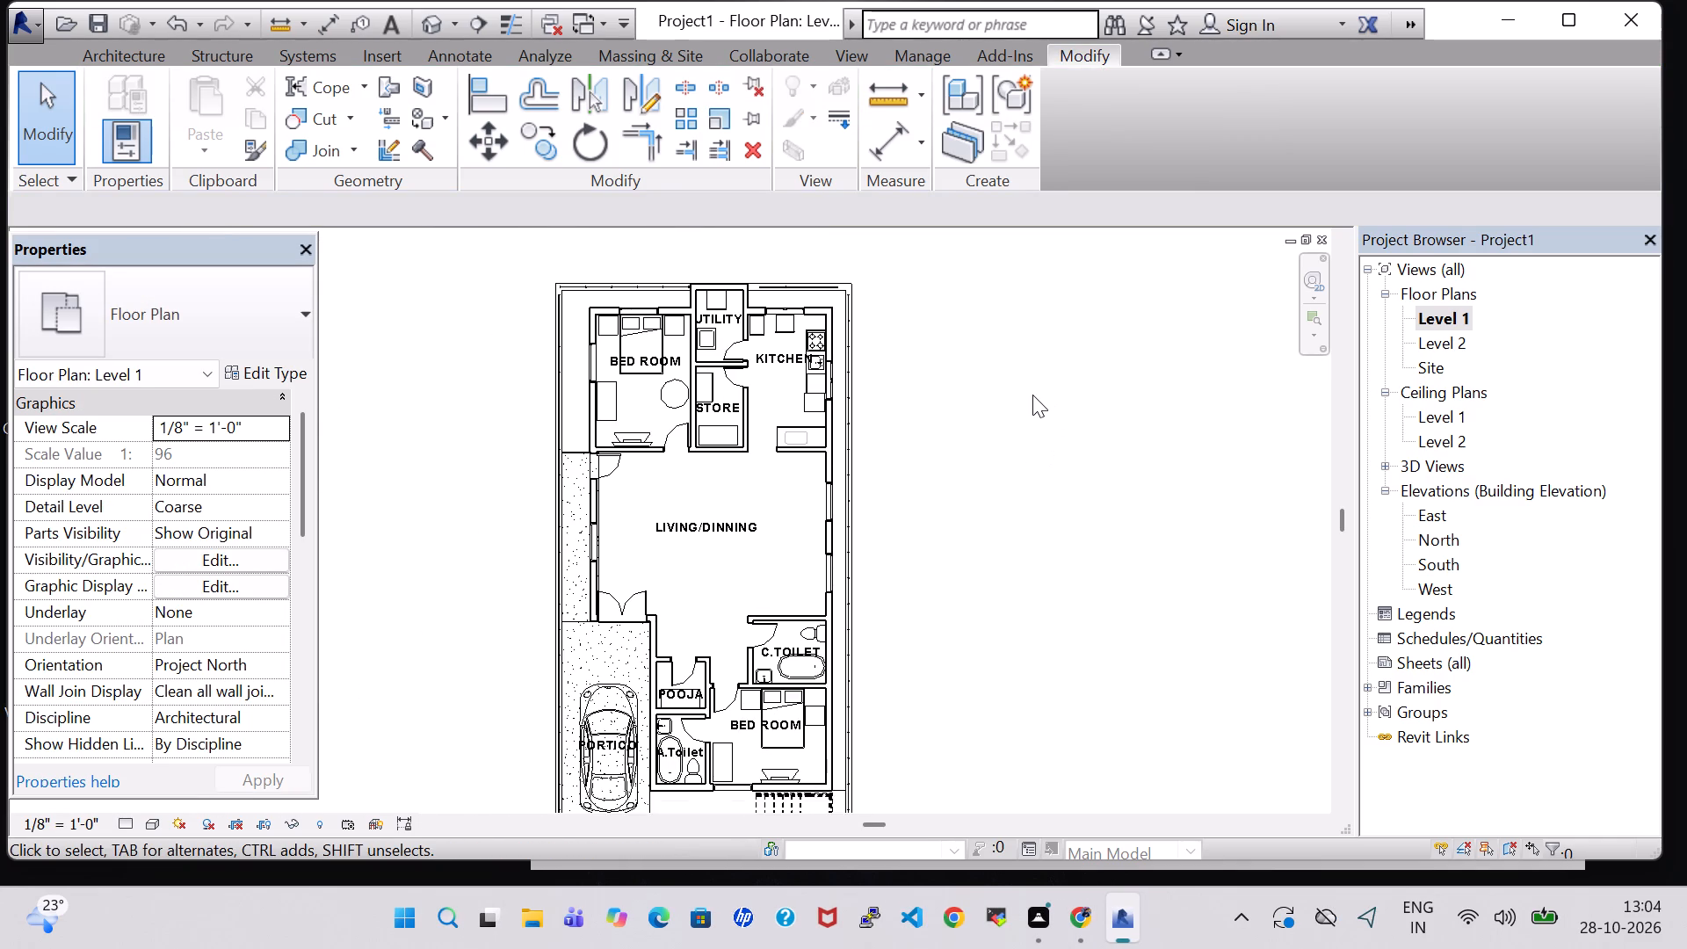
{"action": "left_click", "coordinate": [126, 55]}
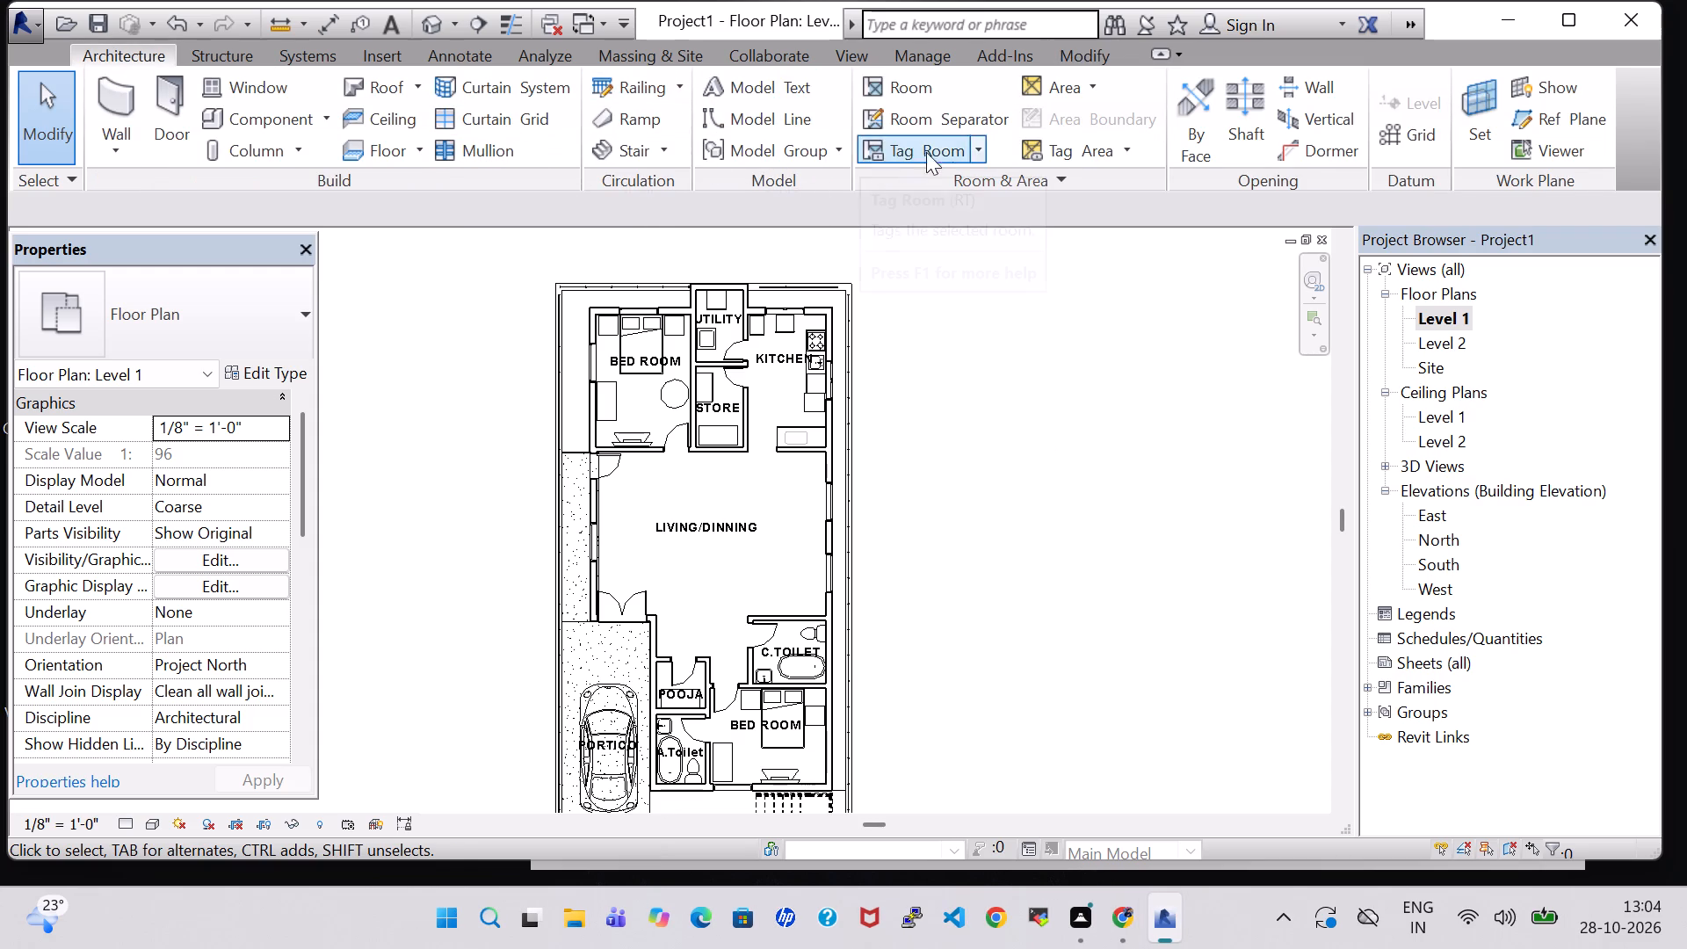
{"action": "left_click", "coordinate": [267, 113]}
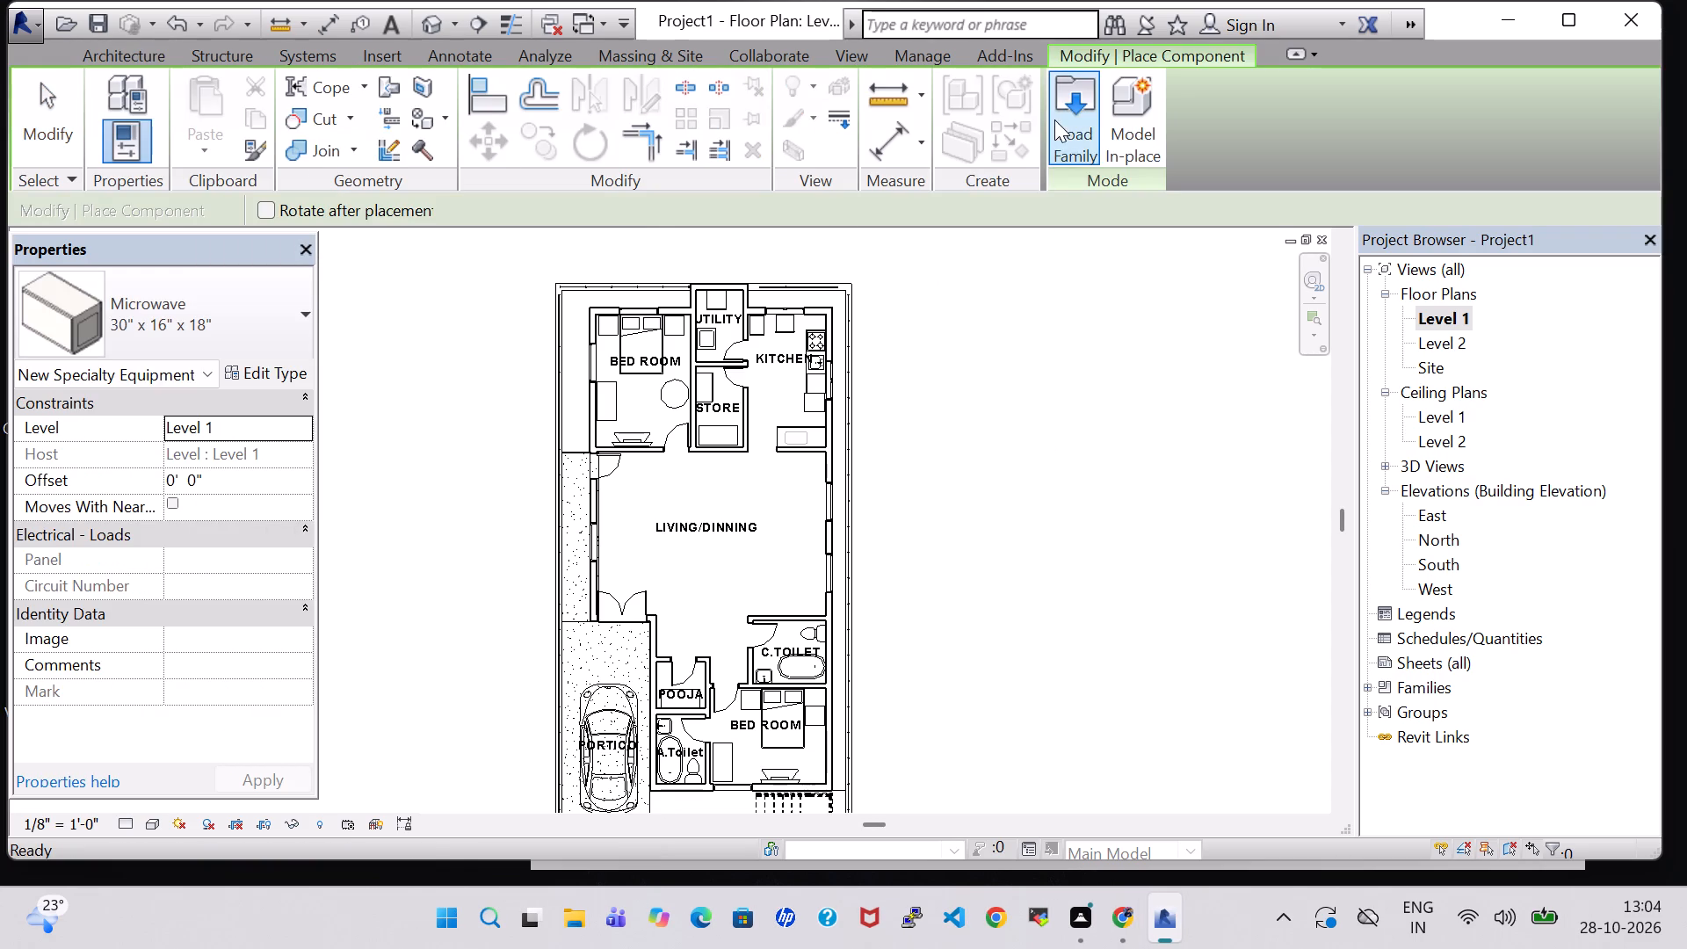
{"action": "left_click", "coordinate": [1054, 120]}
{"action": "scroll", "coordinate": [963, 336], "scroll_direction": "down", "scroll_amount": 1}
{"action": "double_click", "coordinate": [963, 367]}
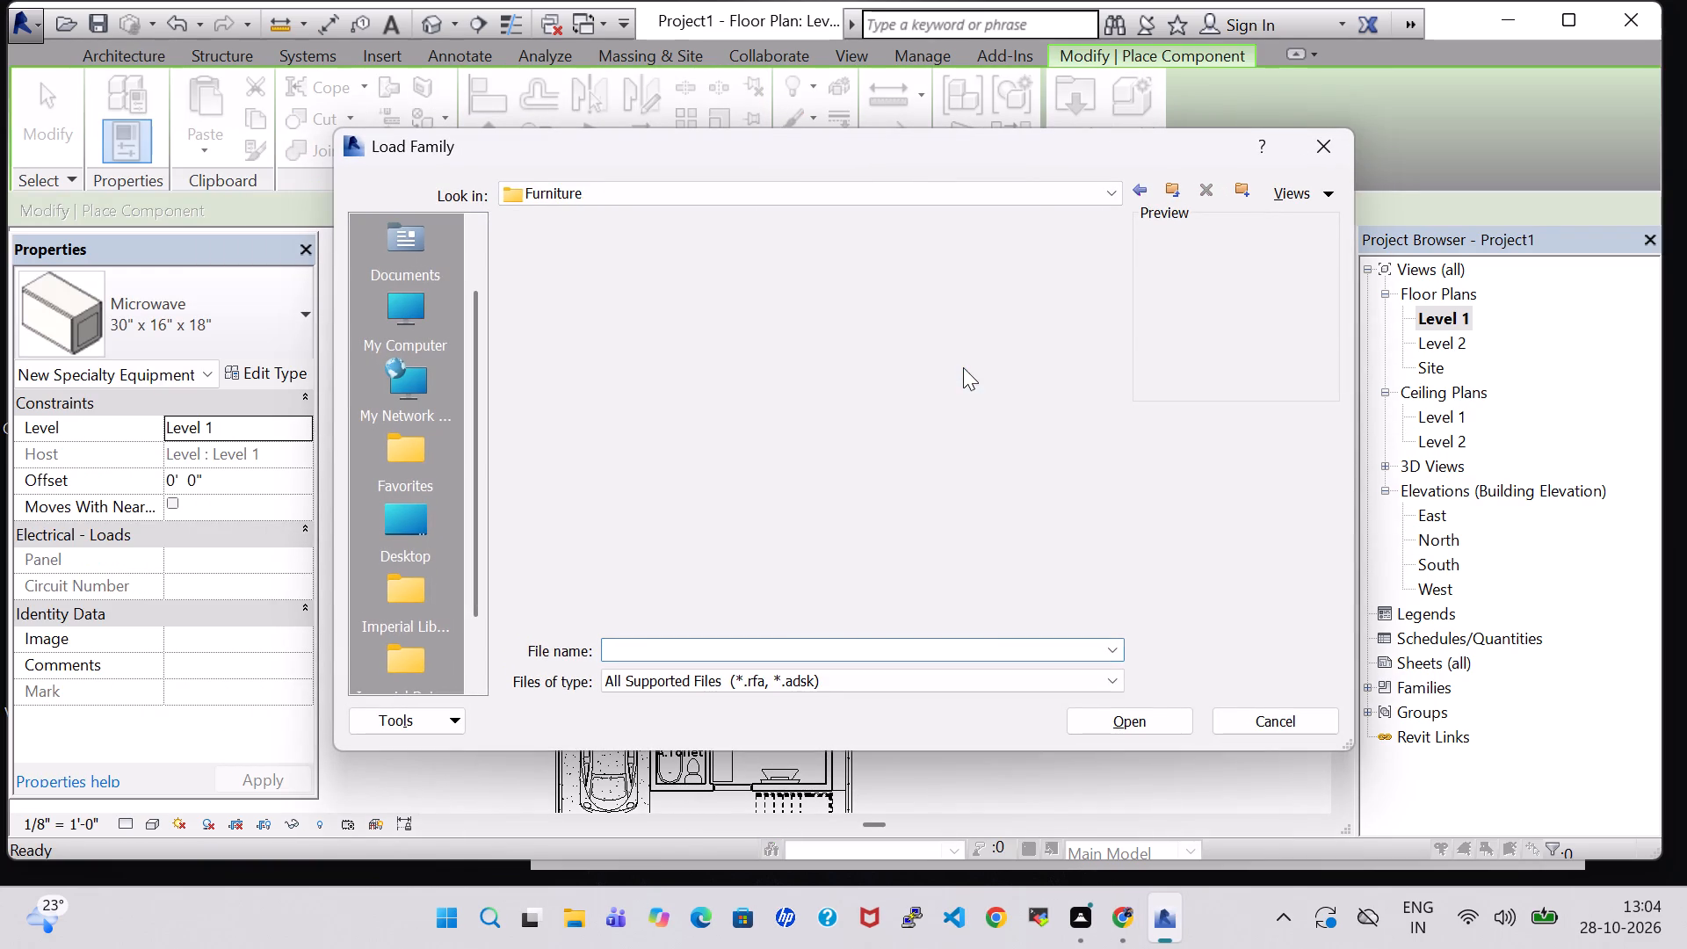
{"action": "left_click", "coordinate": [766, 285]}
{"action": "double_click", "coordinate": [865, 288]}
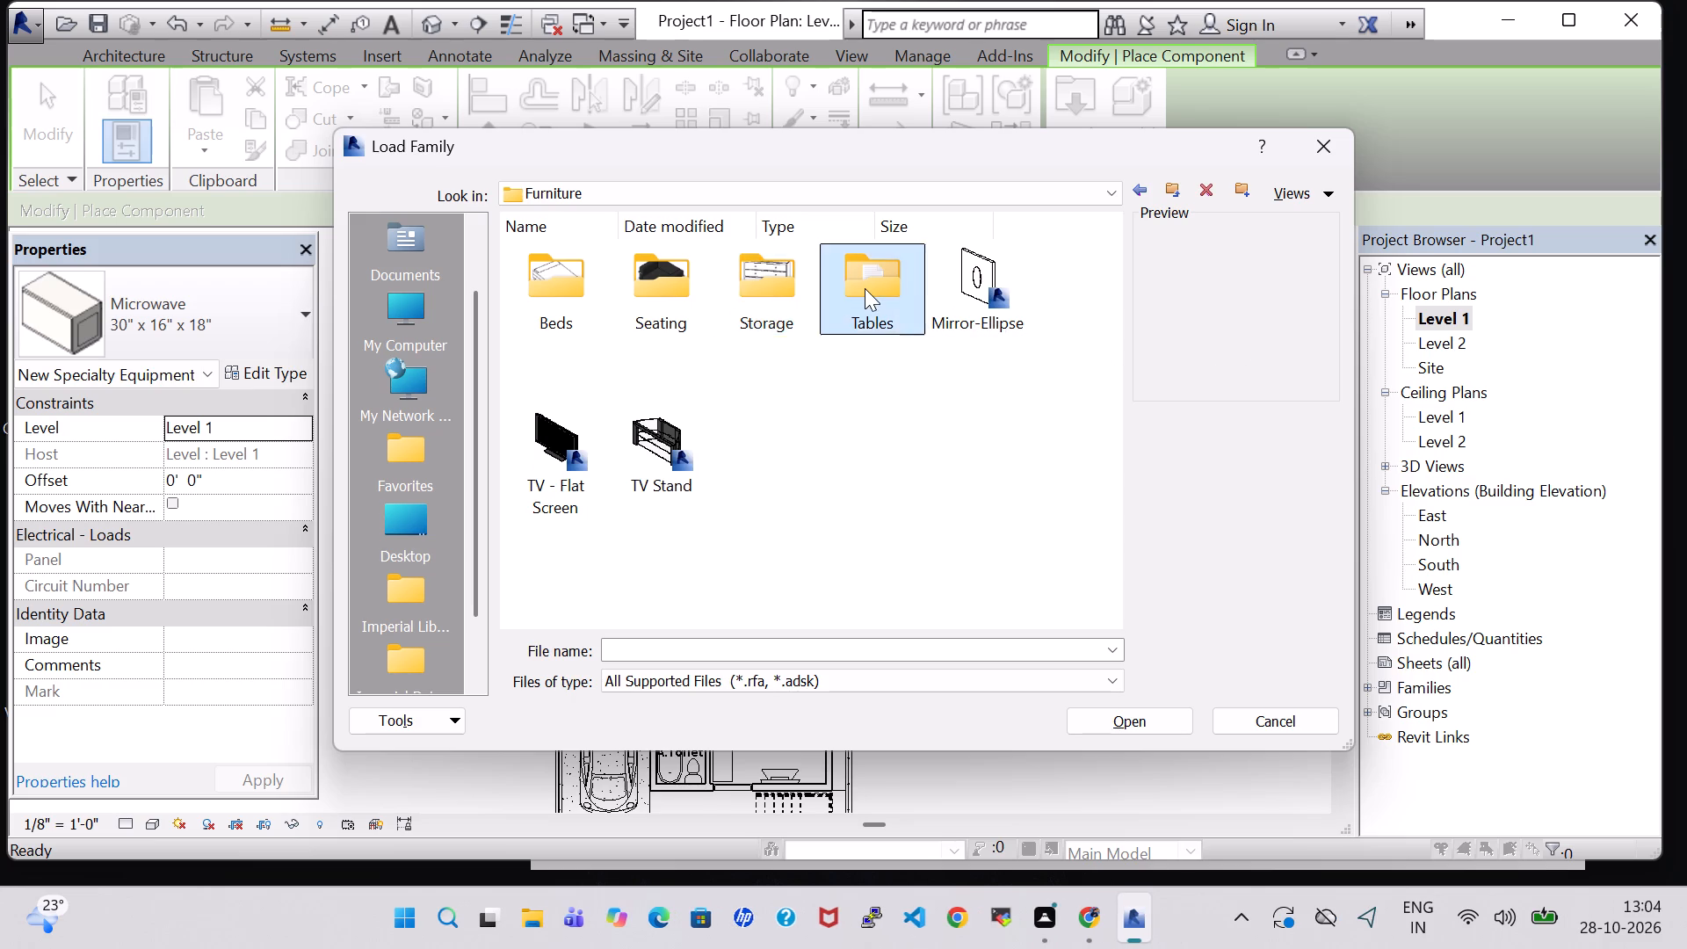
{"action": "left_click", "coordinate": [838, 293]}
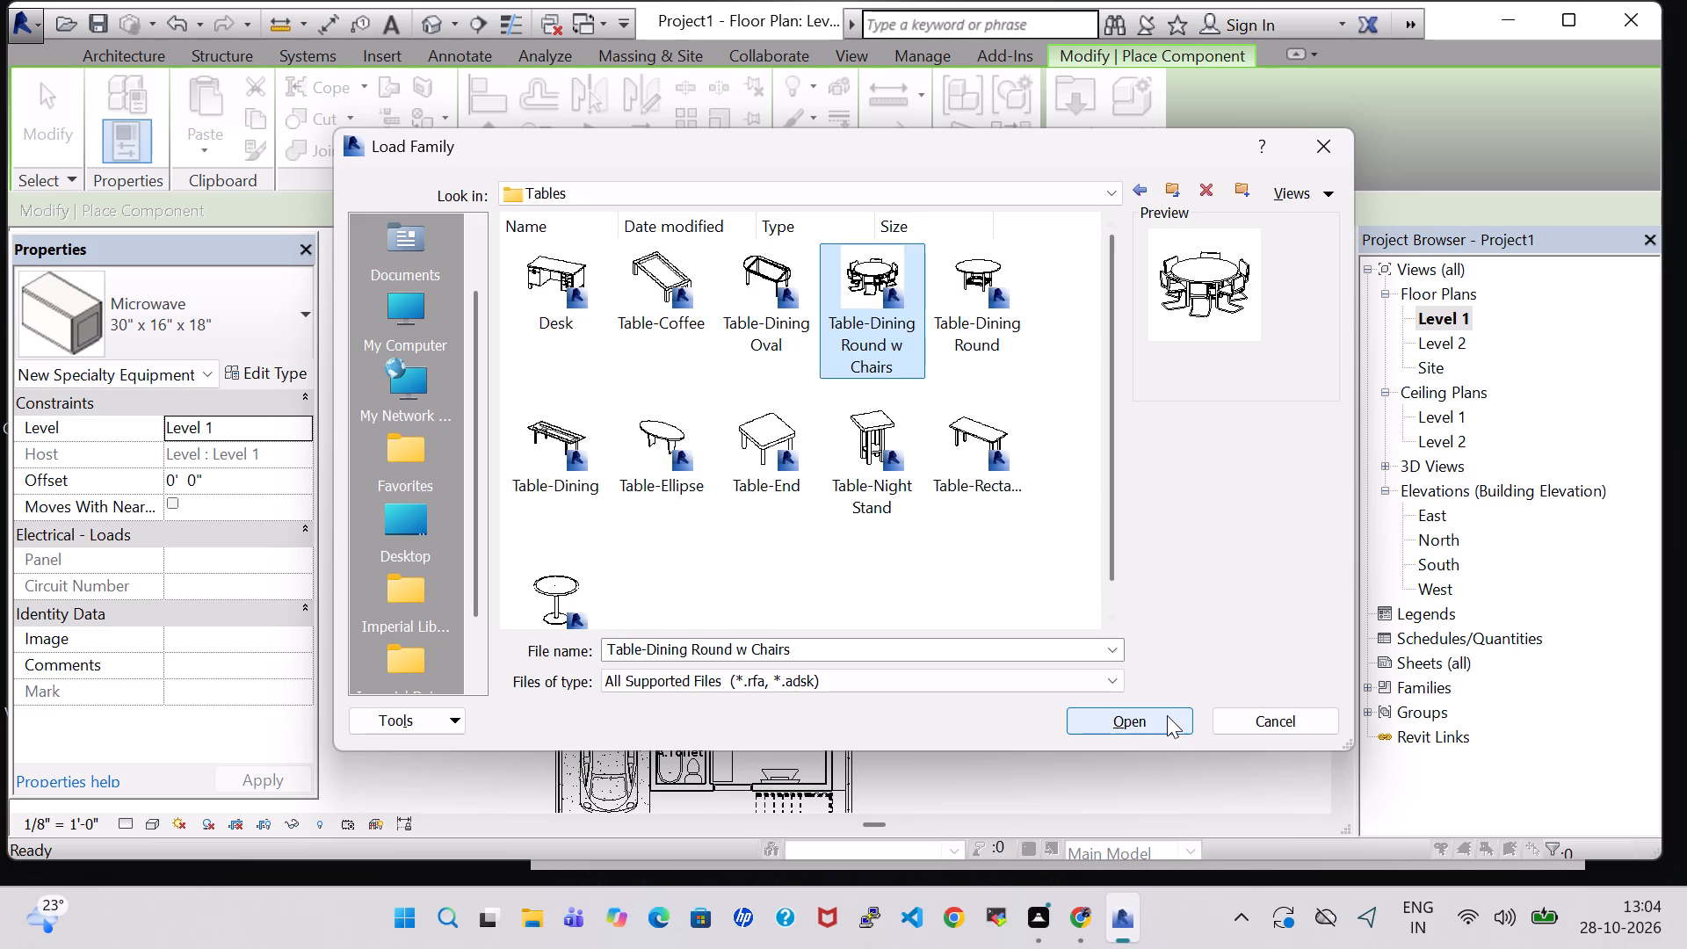
{"action": "left_click", "coordinate": [1167, 715]}
Place the 36" Diameter round dining table with chairs in LIVING/DINNING, about 3' 4" from the outer side wall and 6' 10" from the KITCHEN wall.
{"action": "scroll", "coordinate": [787, 525], "scroll_direction": "up", "scroll_amount": 4}
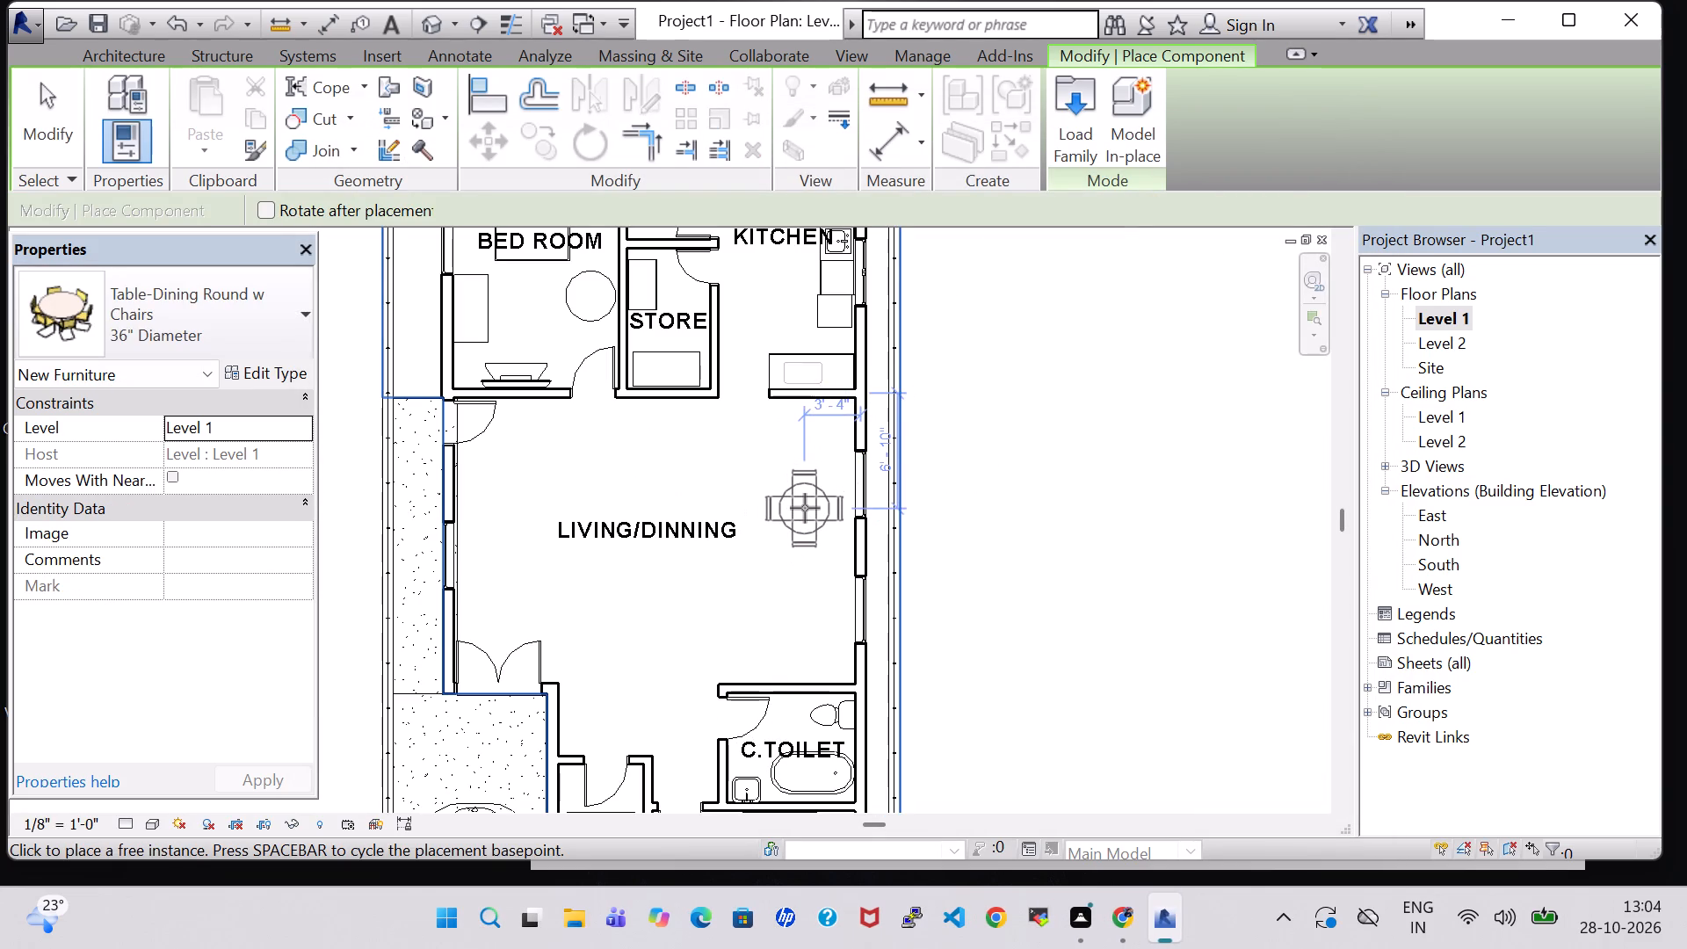
{"action": "left_click", "coordinate": [805, 508]}
{"action": "key", "text": "Escape"}
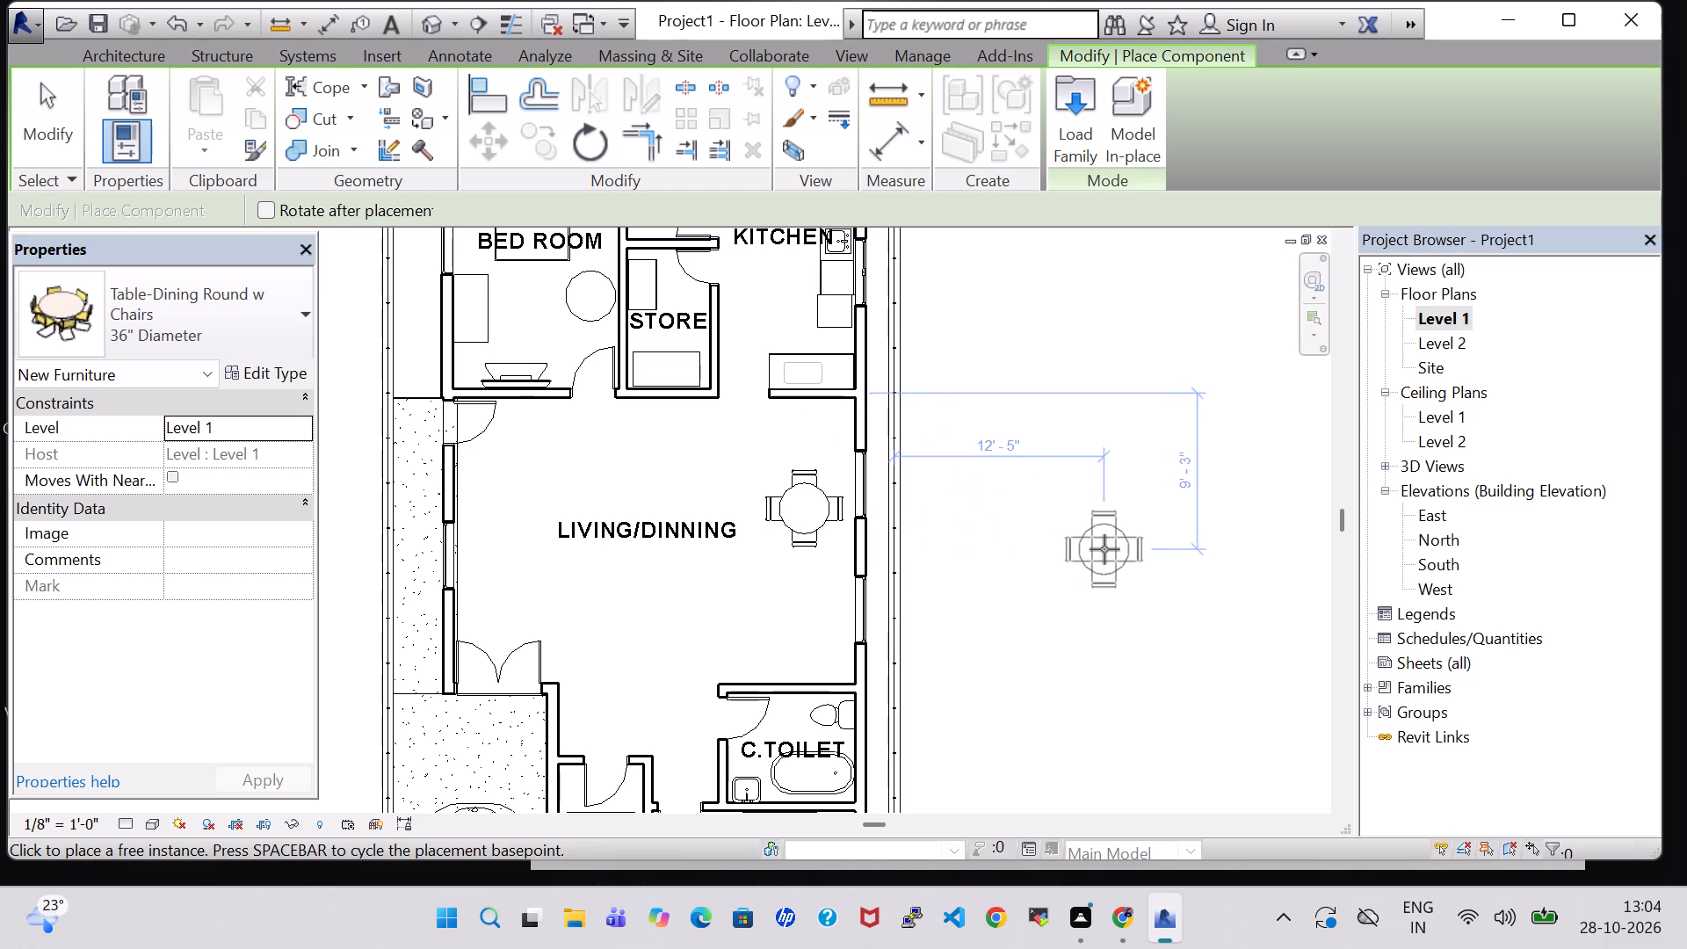
{"action": "key", "text": "Escape"}
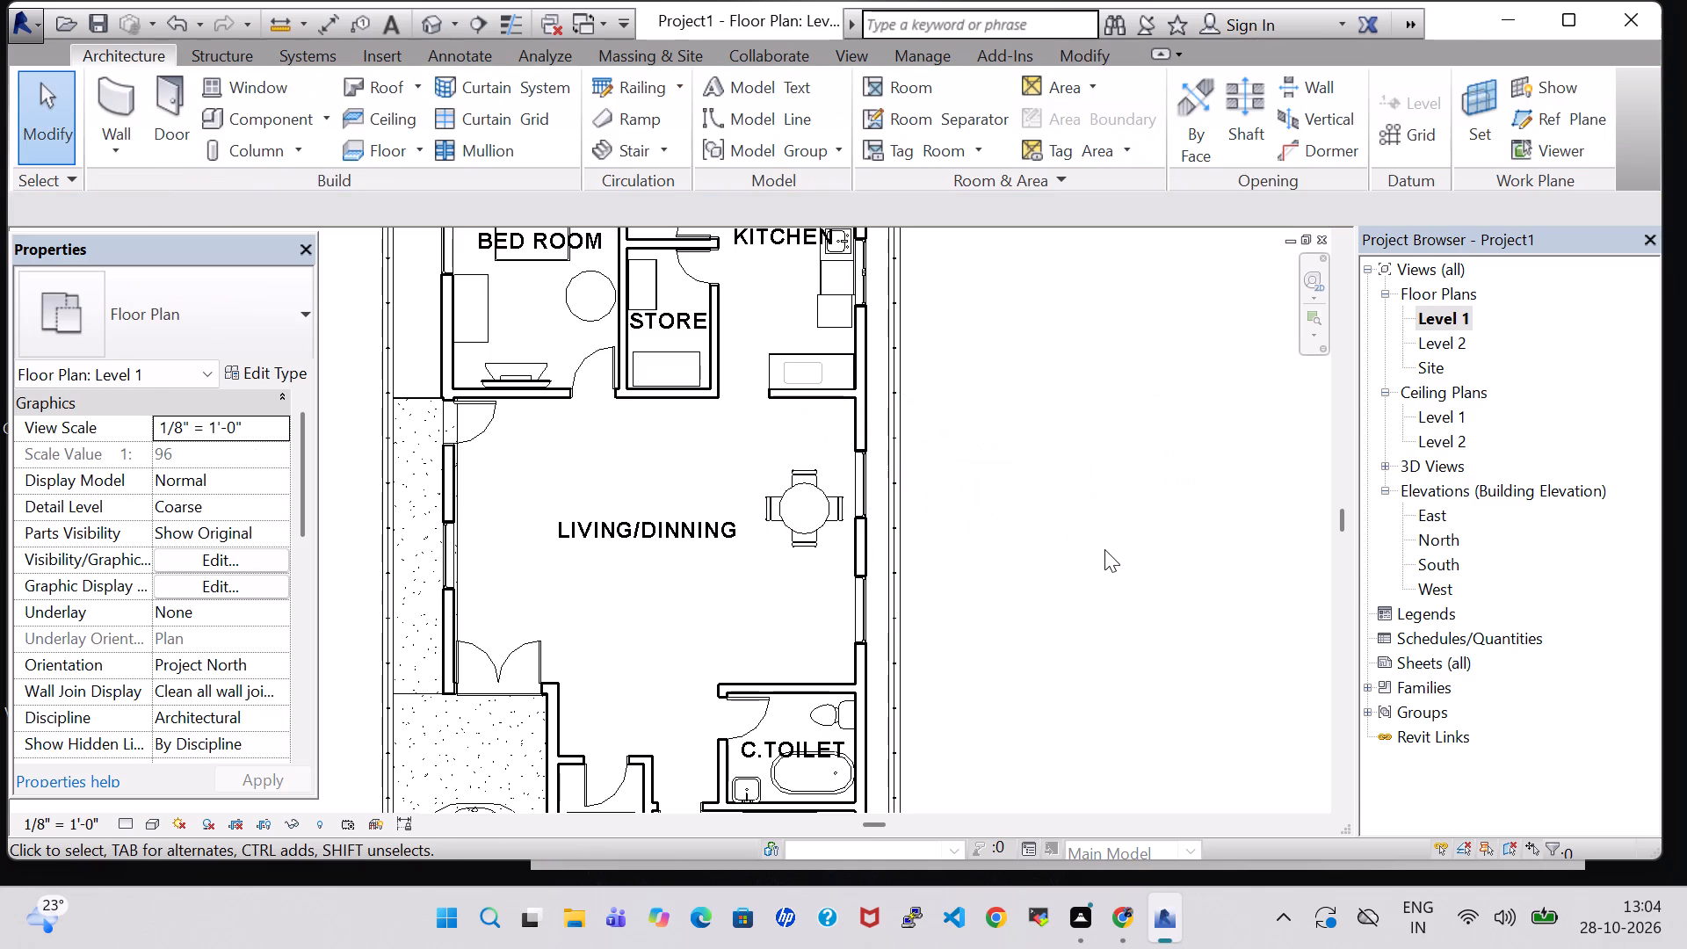
Load the Sink Vanity-Round family from the architectural plumbing fixtures' Sinks folder.
{"action": "scroll", "coordinate": [1104, 549], "scroll_direction": "down", "scroll_amount": 2}
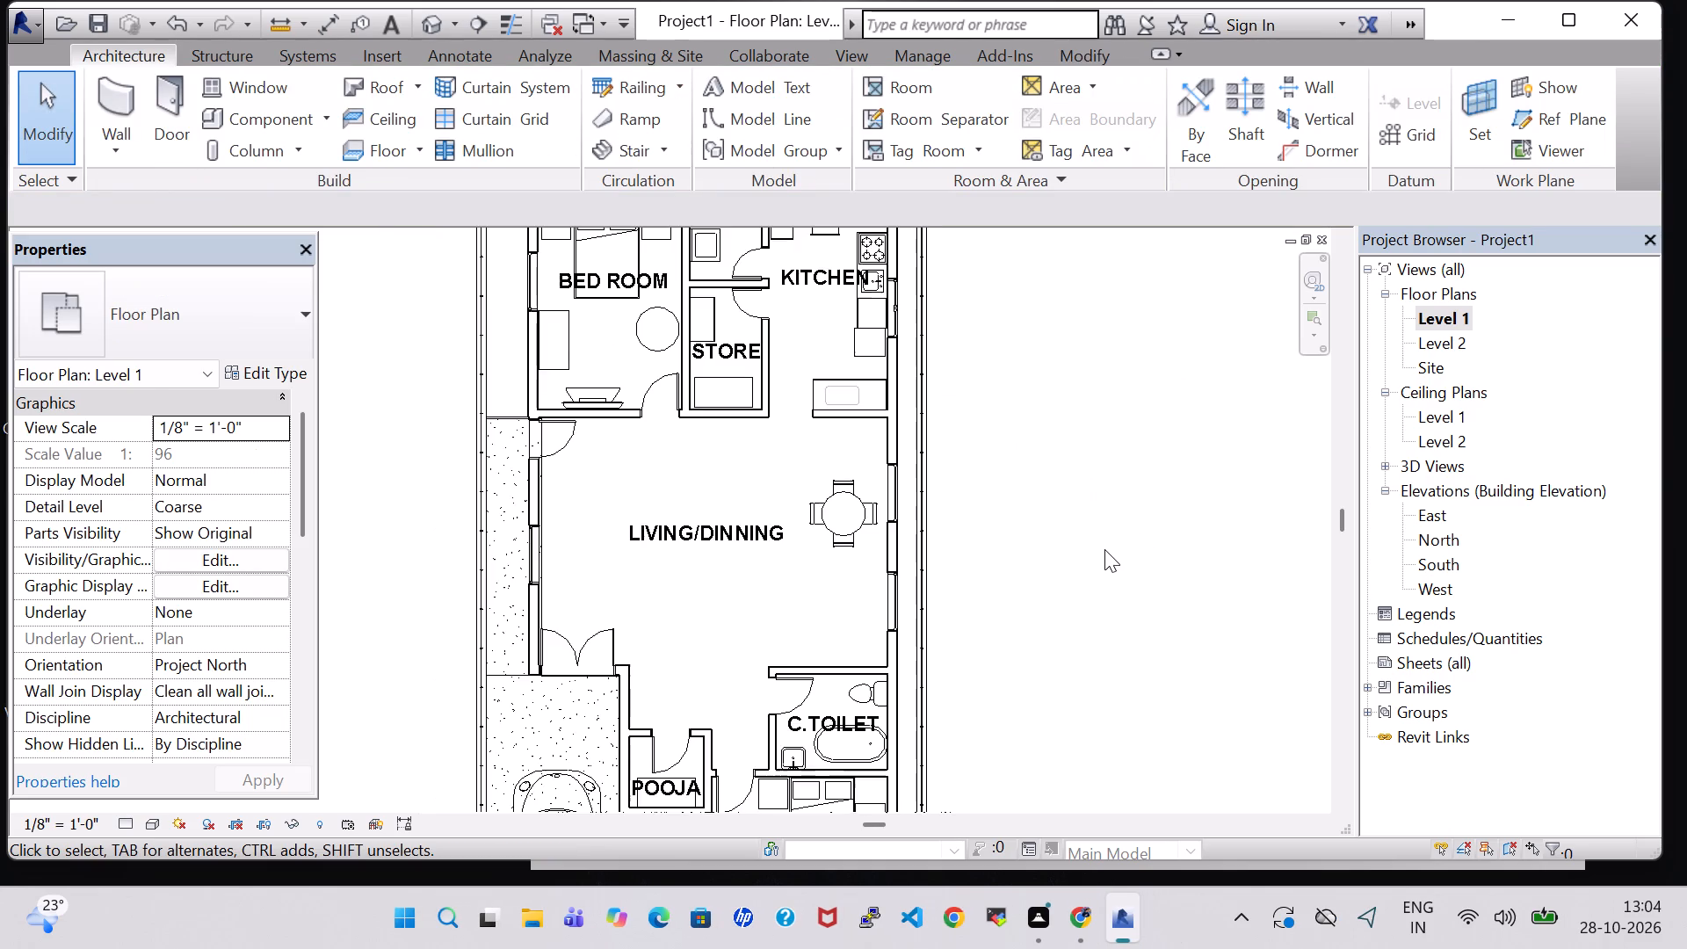
{"action": "middle_click_drag", "start_coordinate": [1104, 549], "coordinate": [1104, 465]}
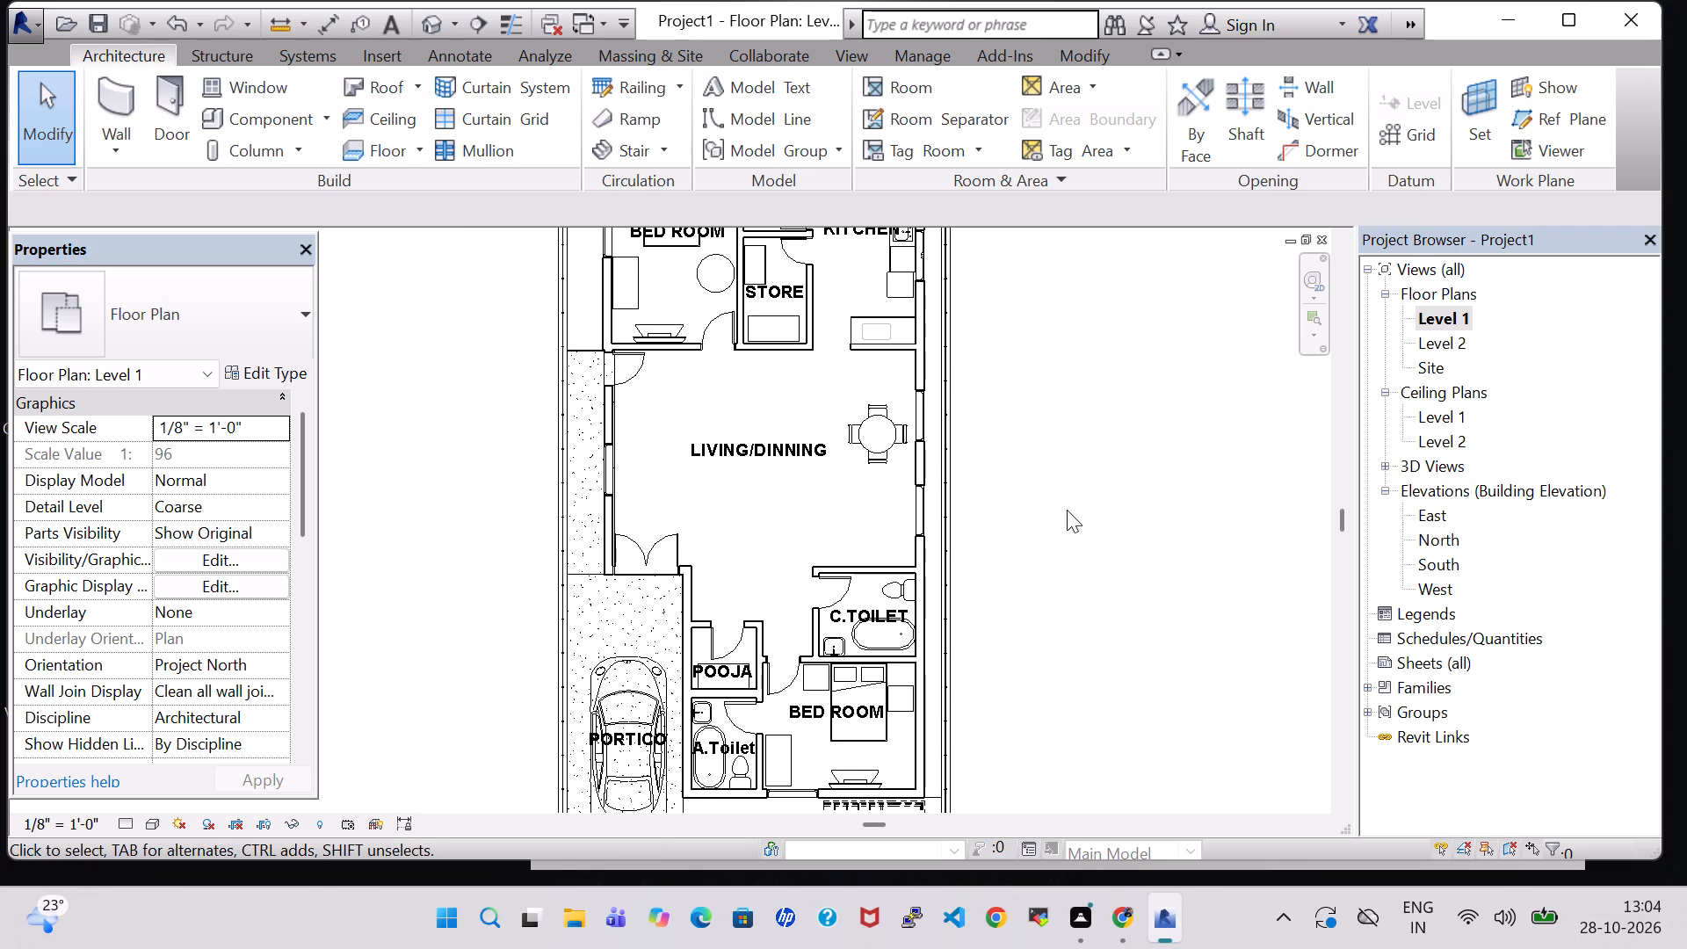
{"action": "left_click", "coordinate": [244, 117]}
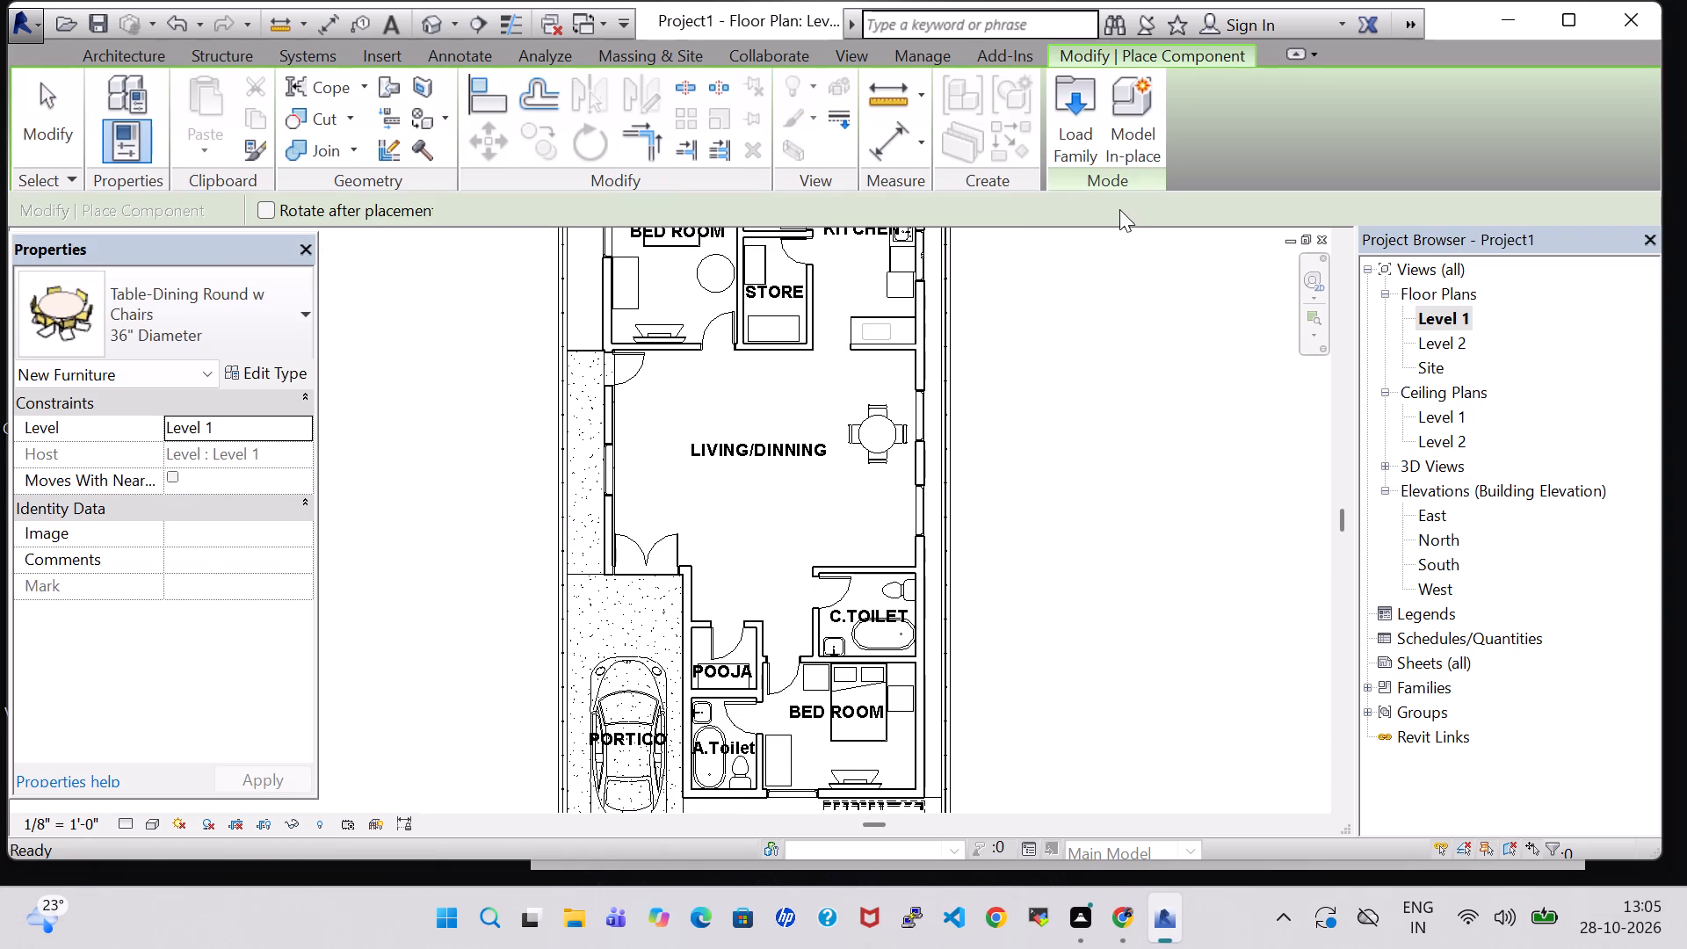
{"action": "scroll", "coordinate": [1122, 209], "scroll_direction": "up", "scroll_amount": 1}
{"action": "left_click", "coordinate": [1094, 141]}
{"action": "scroll", "coordinate": [916, 400], "scroll_direction": "down", "scroll_amount": 2}
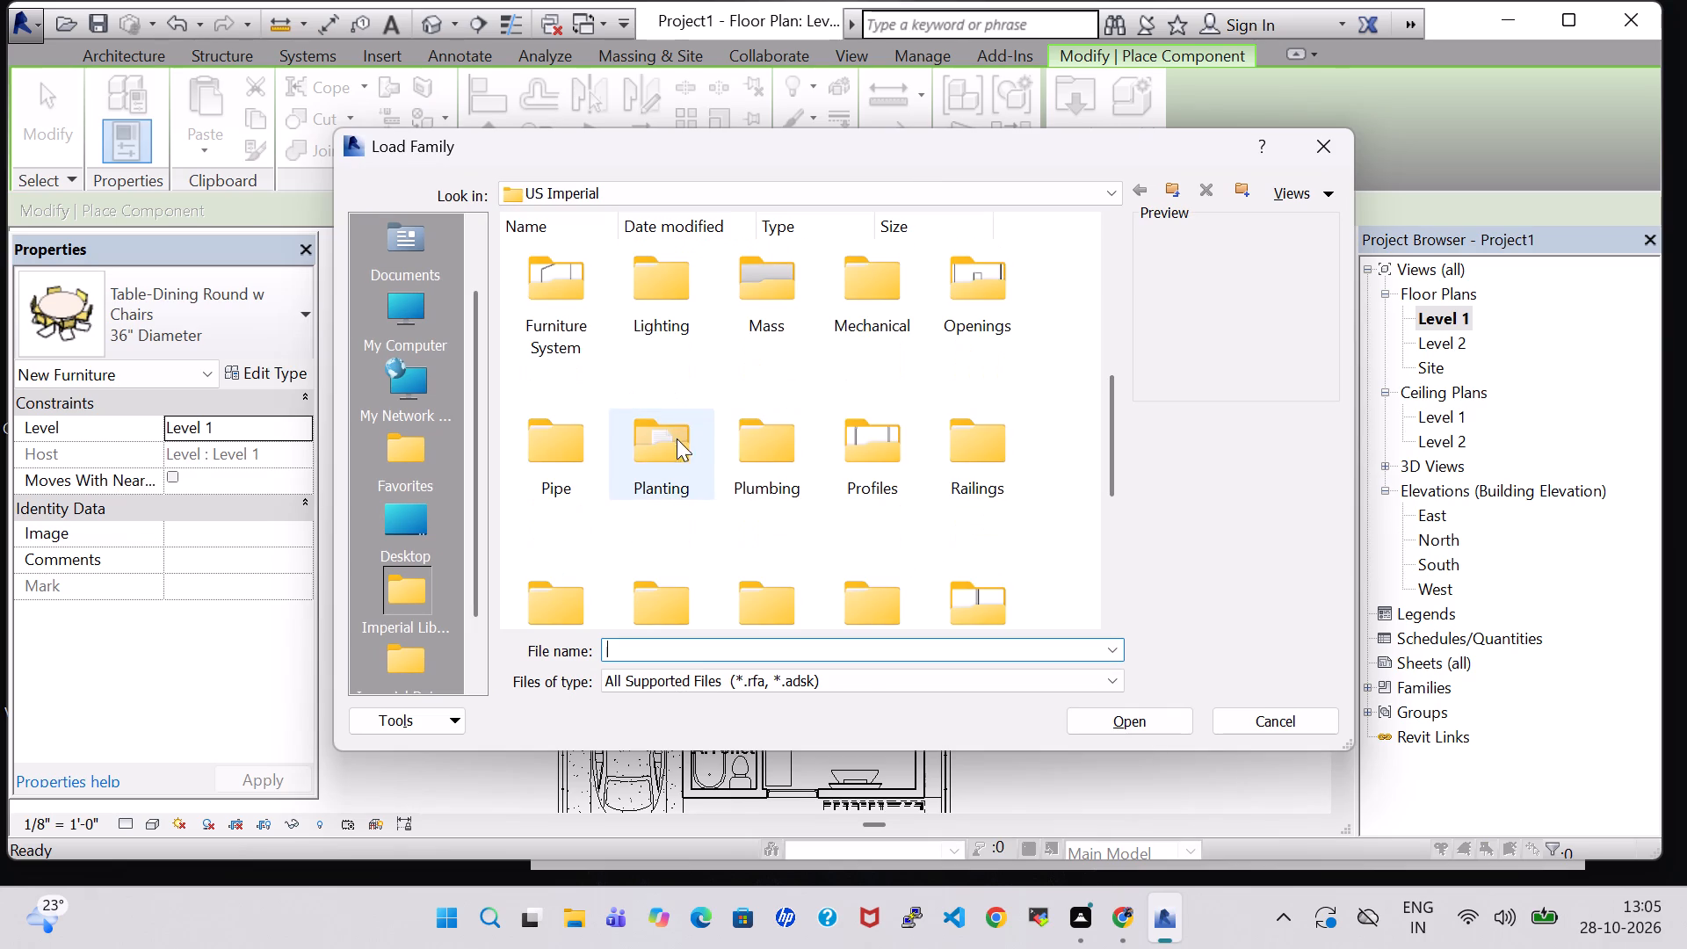
{"action": "double_click", "coordinate": [721, 443]}
{"action": "double_click", "coordinate": [584, 286]}
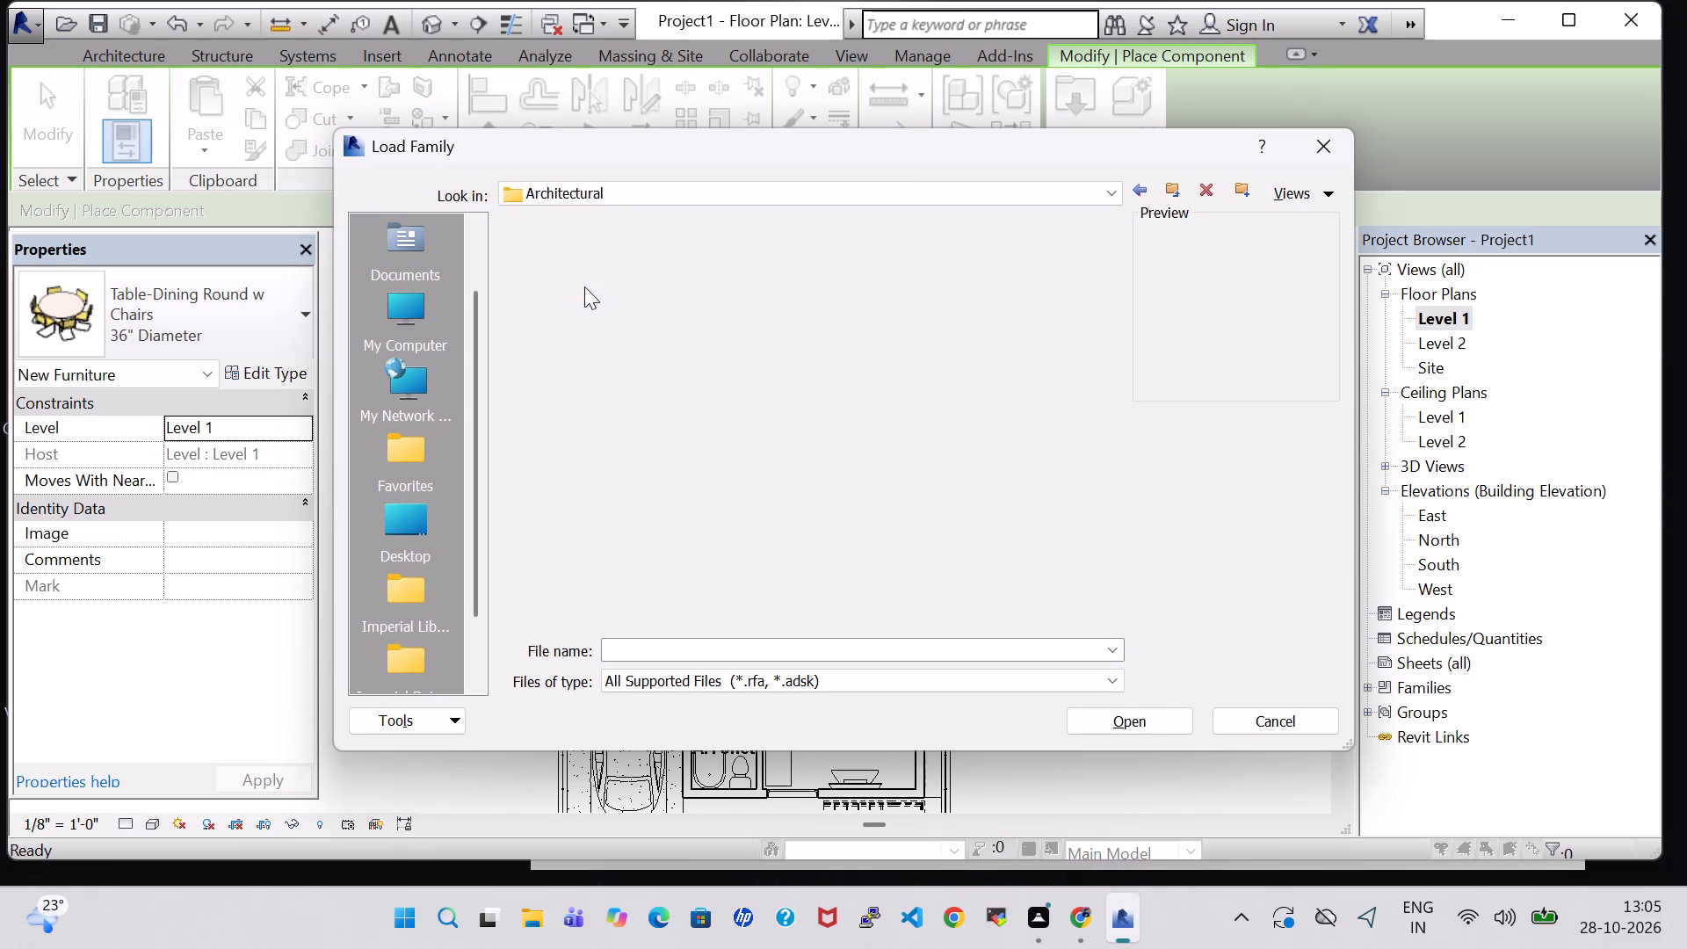
{"action": "double_click", "coordinate": [640, 286]}
{"action": "scroll", "coordinate": [635, 381], "scroll_direction": "down", "scroll_amount": 3}
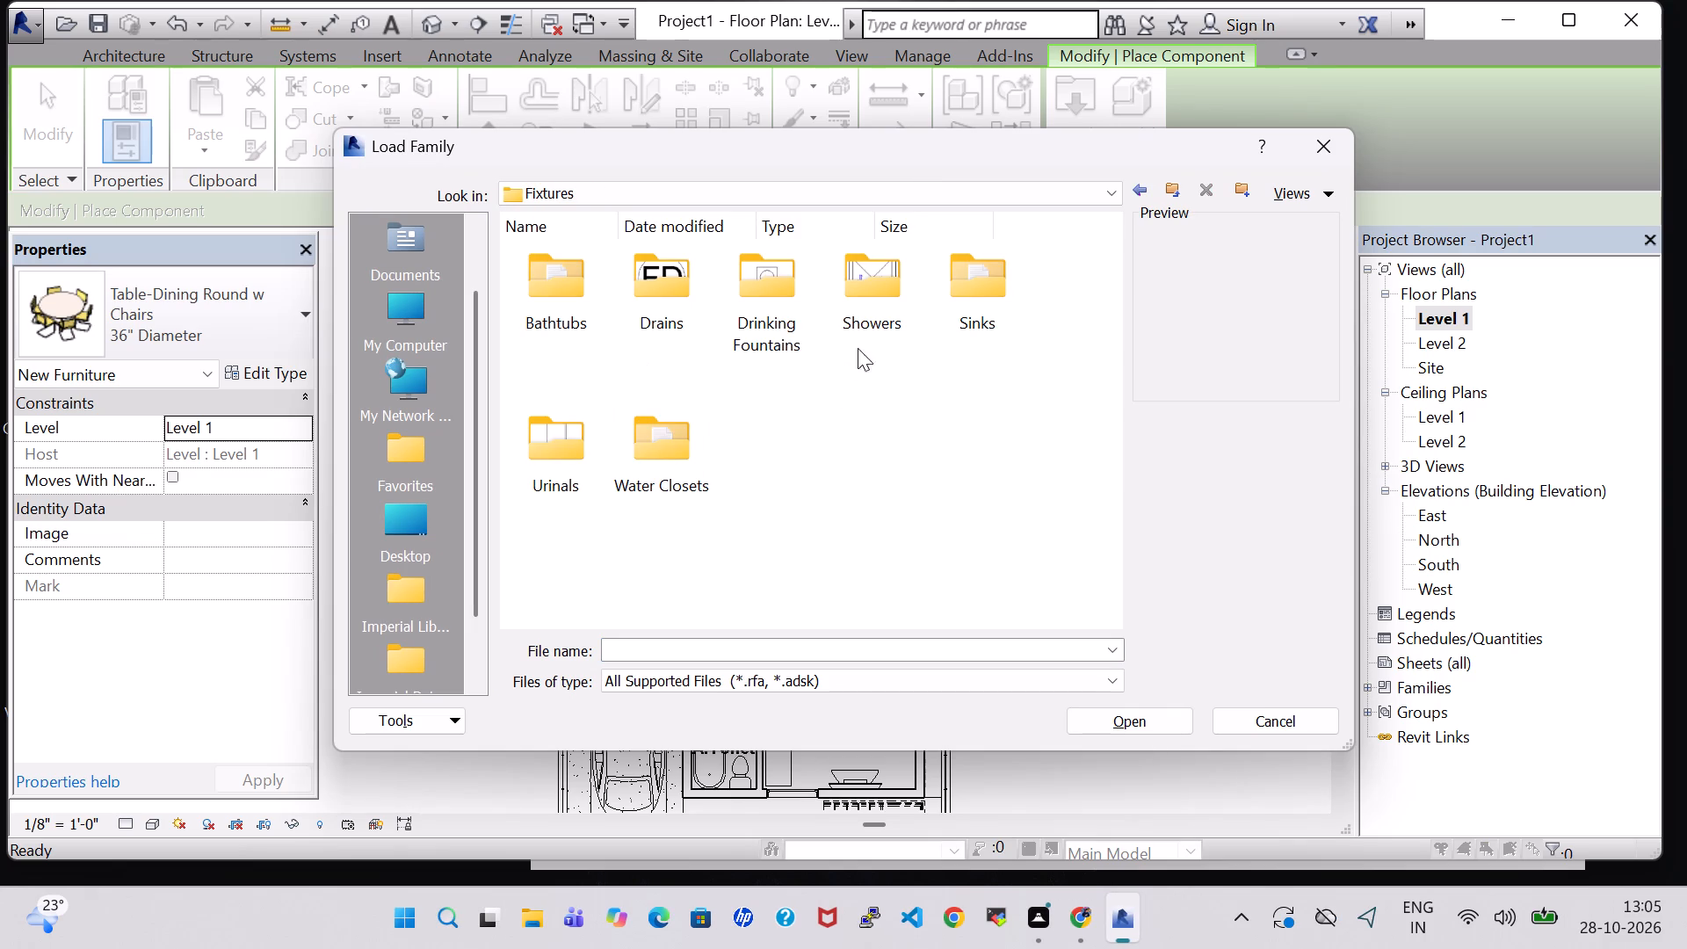
{"action": "double_click", "coordinate": [990, 289]}
{"action": "left_click", "coordinate": [993, 314]}
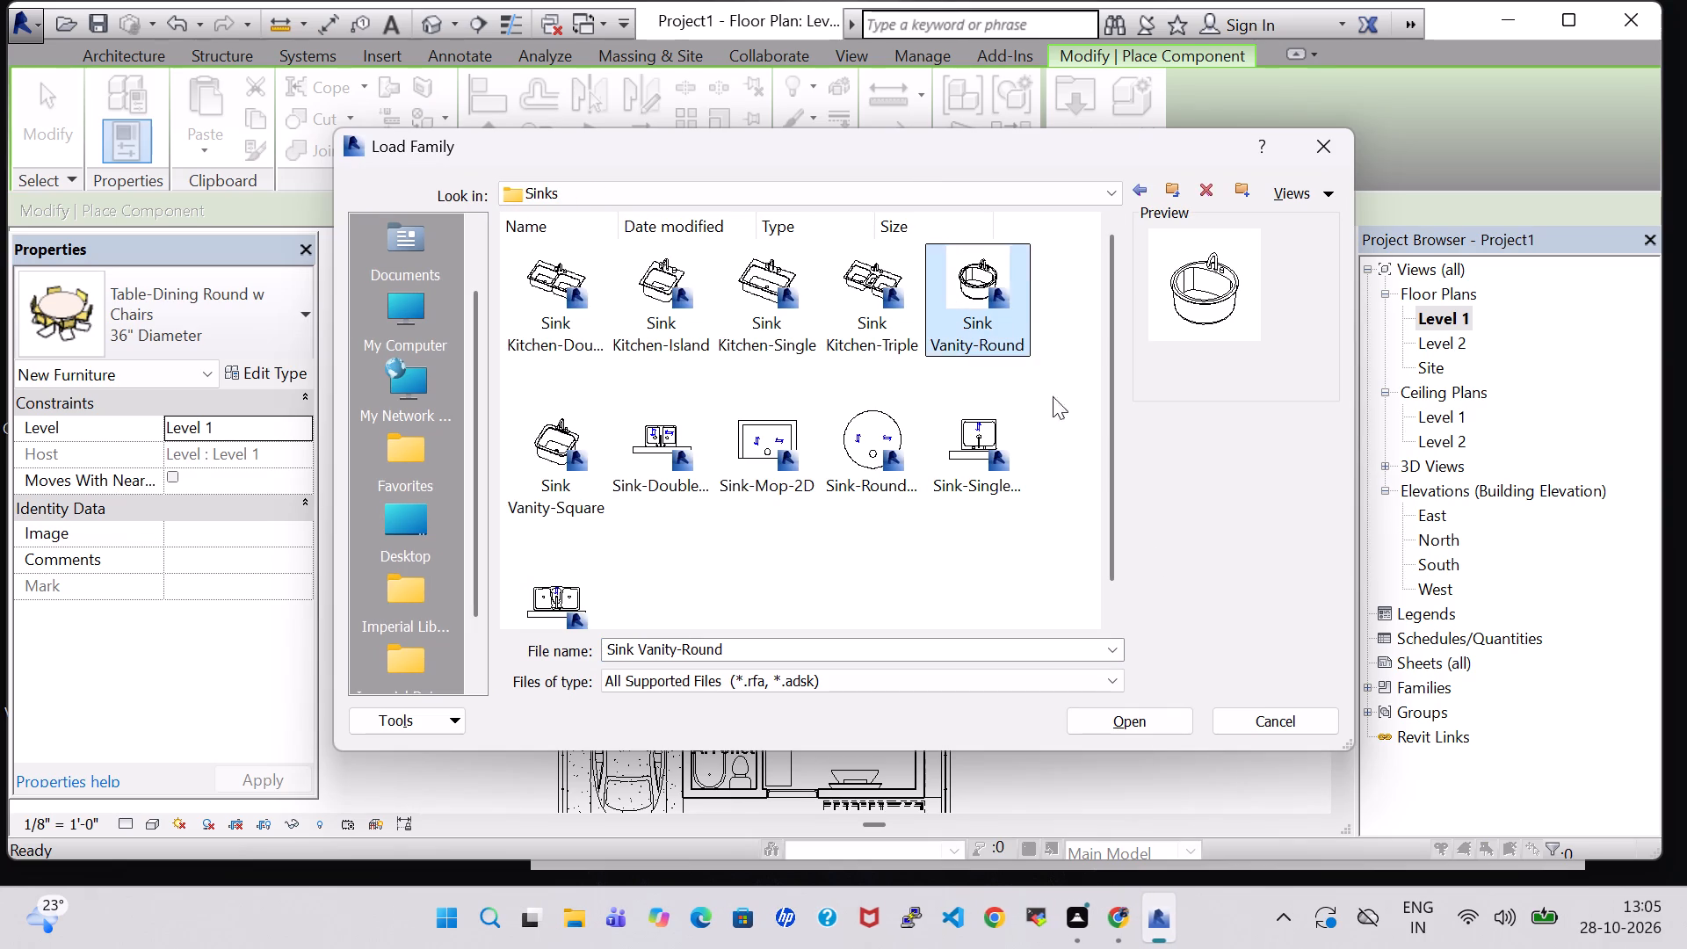
{"action": "left_click", "coordinate": [1157, 723]}
Place the 19" x 19" round vanity sink on the LIVING/DINNING side of the KITCHEN wall stub, about 1' 10" from the outer side wall.
{"action": "scroll", "coordinate": [862, 443], "scroll_direction": "up", "scroll_amount": 10}
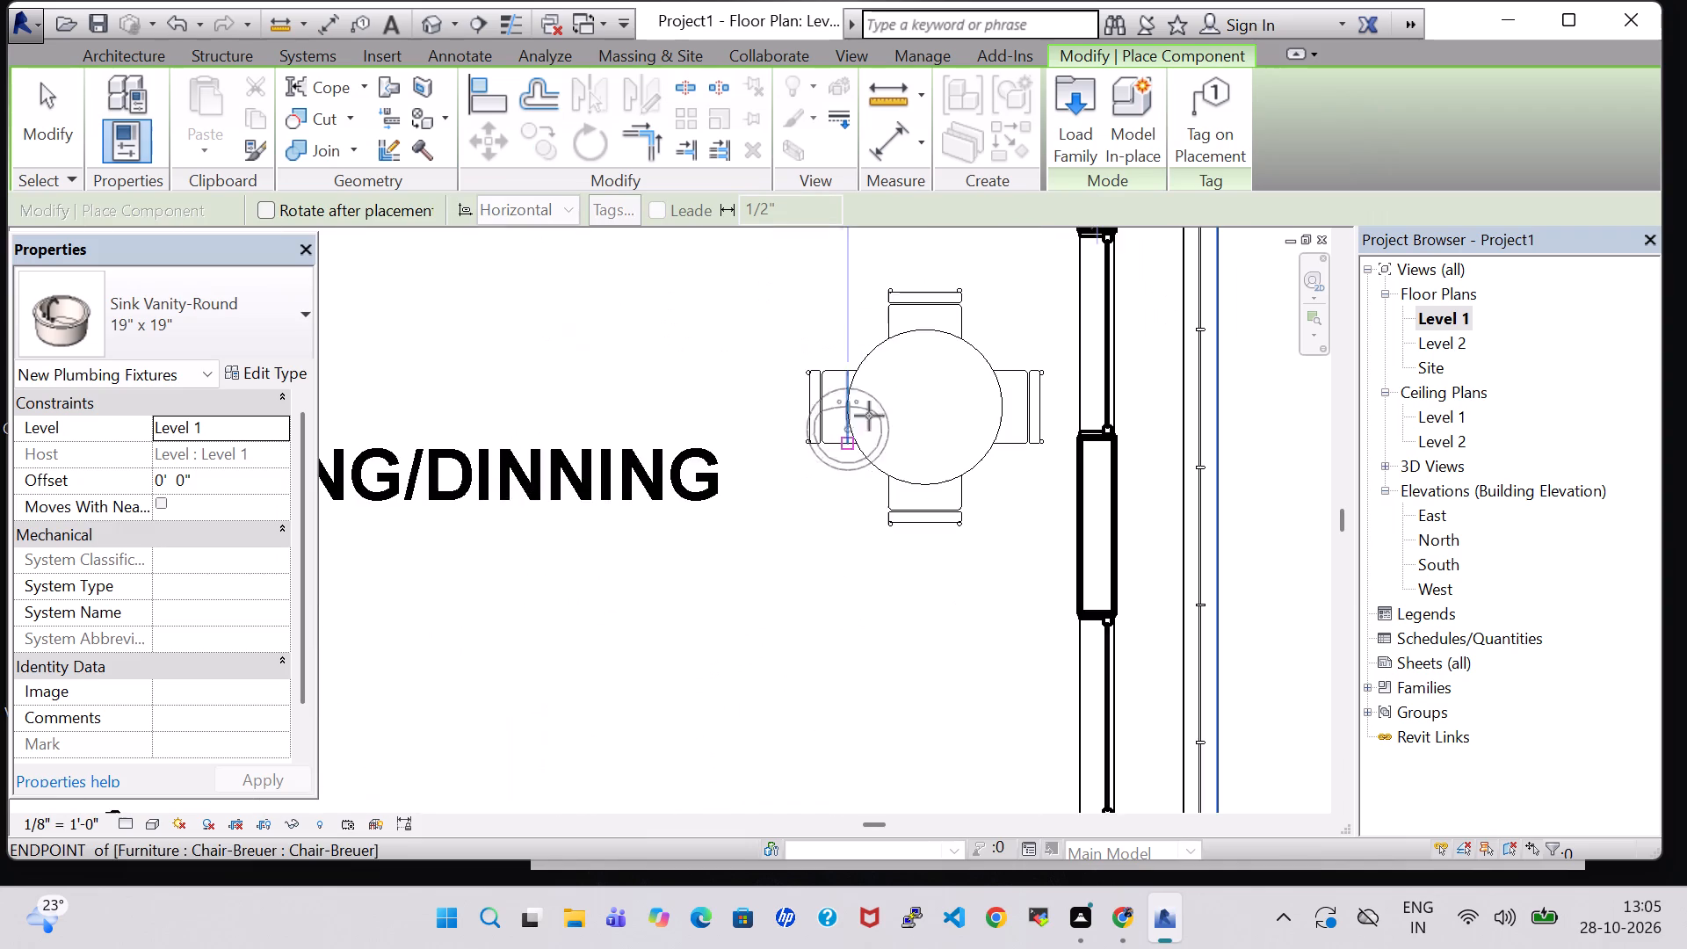
{"action": "middle_click_drag", "start_coordinate": [930, 315], "coordinate": [834, 627]}
{"action": "scroll", "coordinate": [847, 612], "scroll_direction": "up", "scroll_amount": 4}
{"action": "middle_click_drag", "start_coordinate": [908, 431], "coordinate": [829, 814]}
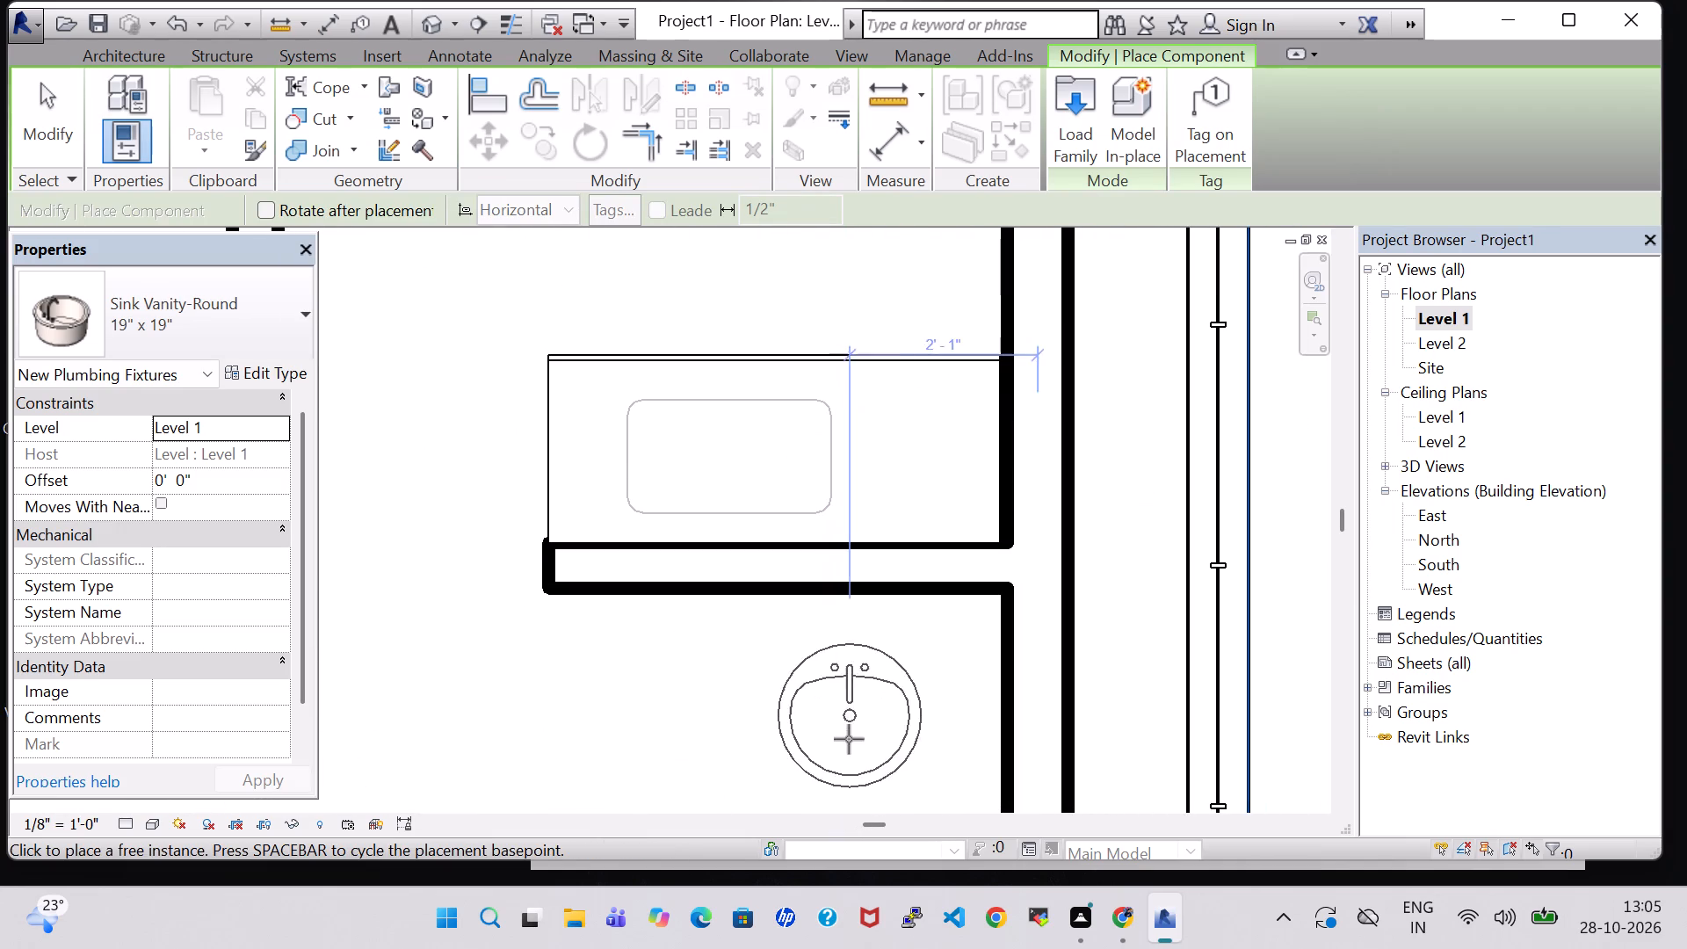
{"action": "left_click", "coordinate": [871, 689]}
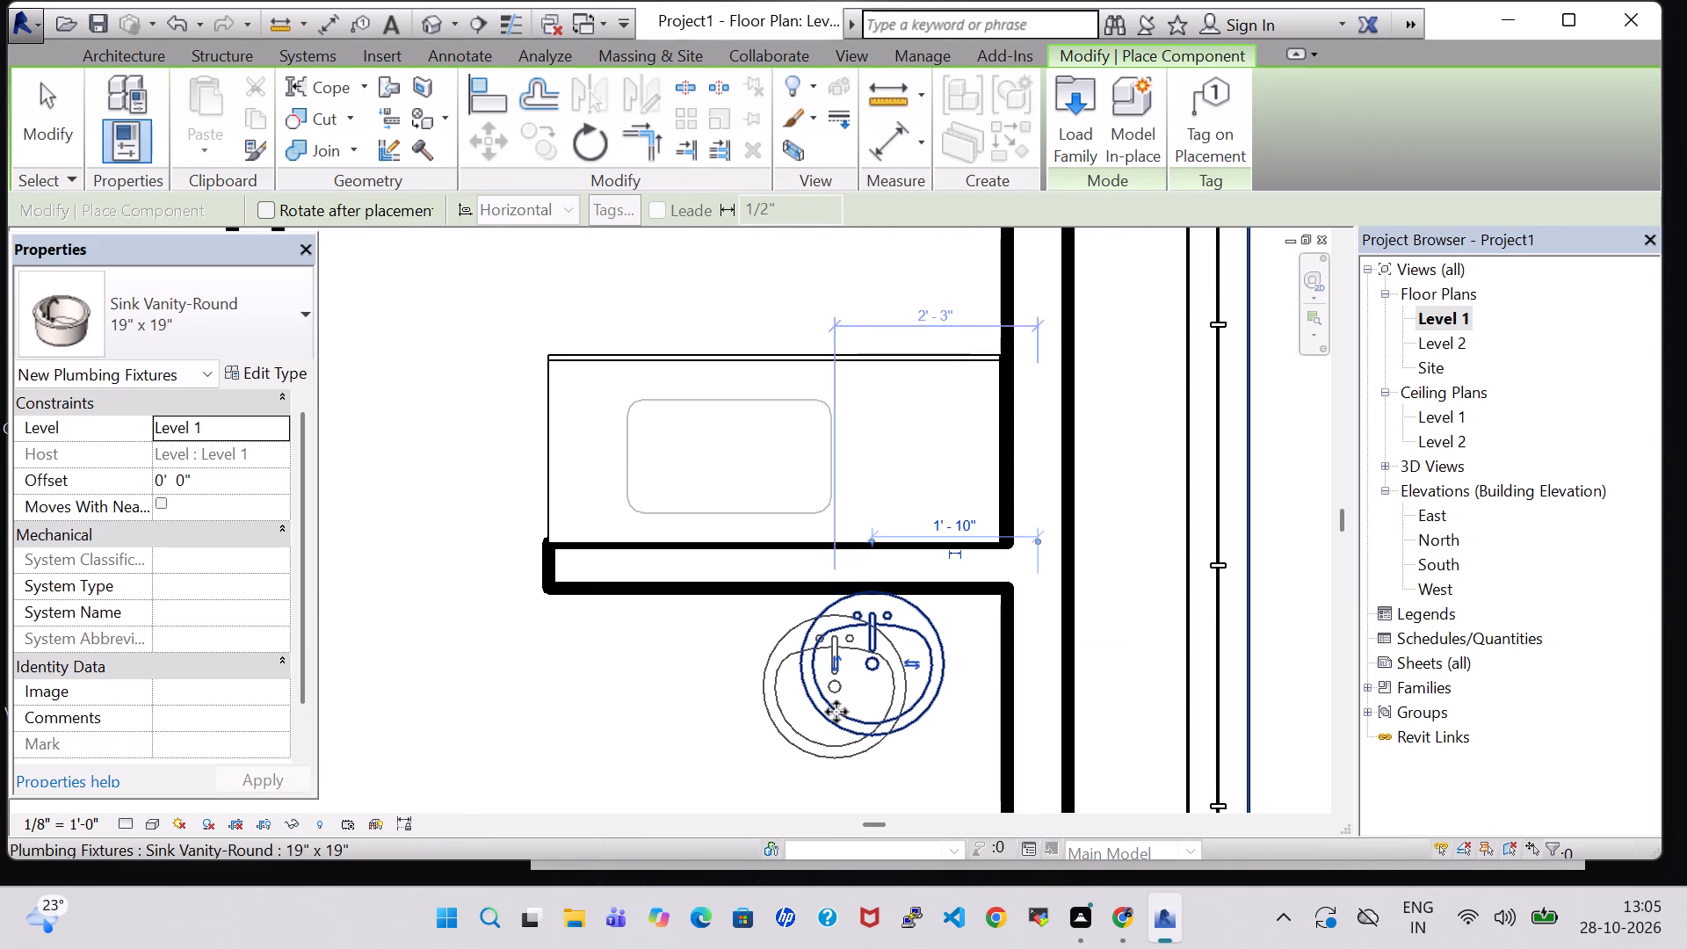
Set the offset of the round vanity sink in LIVING/DINNING to 2' 0" above Level 1.
{"action": "key", "text": "Escape"}
{"action": "key", "text": "Escape"}
{"action": "left_click", "coordinate": [928, 645]}
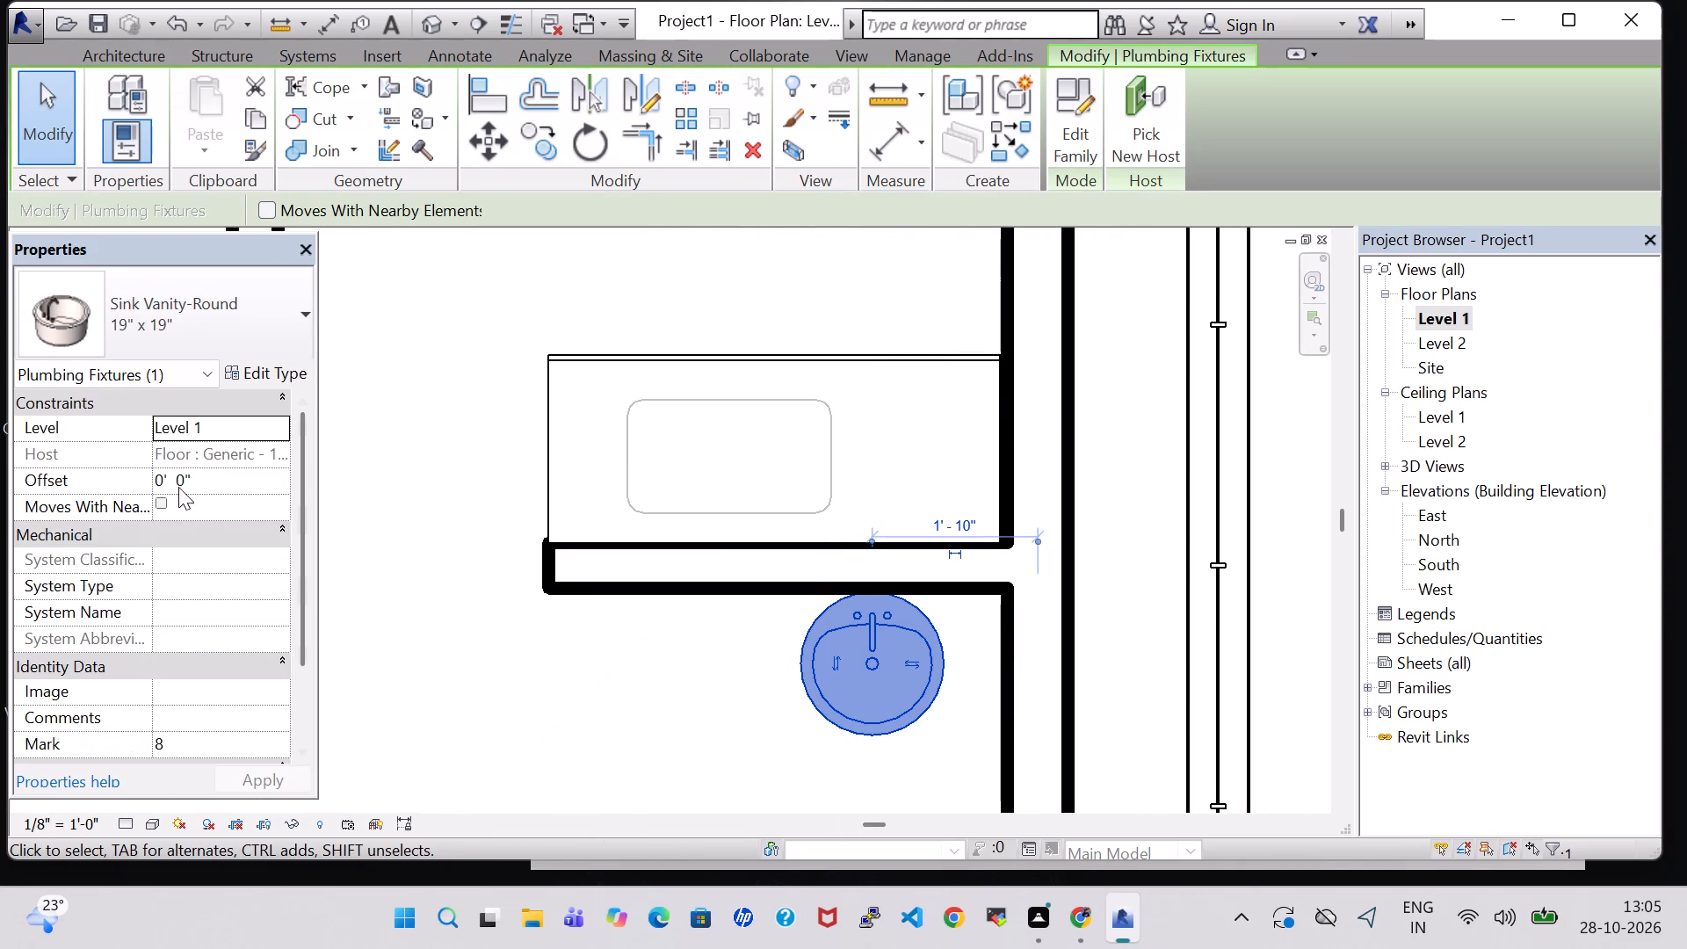
{"action": "left_click", "coordinate": [165, 480]}
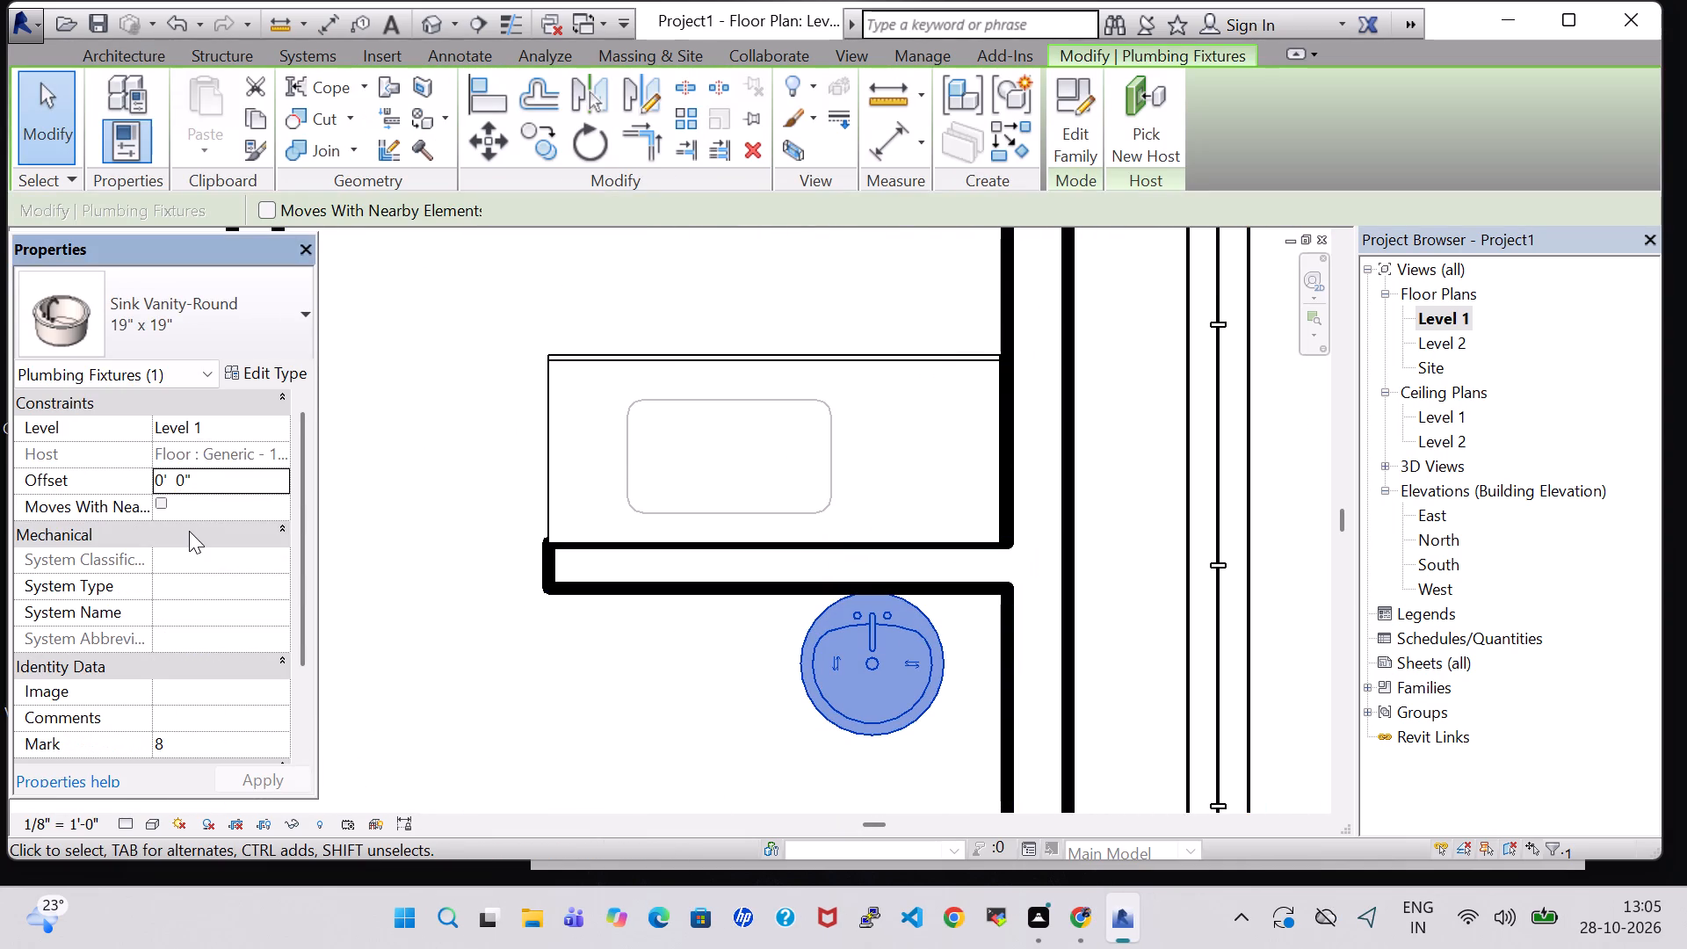
{"action": "key", "text": "BackSpace"}
{"action": "key", "text": "2"}
{"action": "key", "text": "Return"}
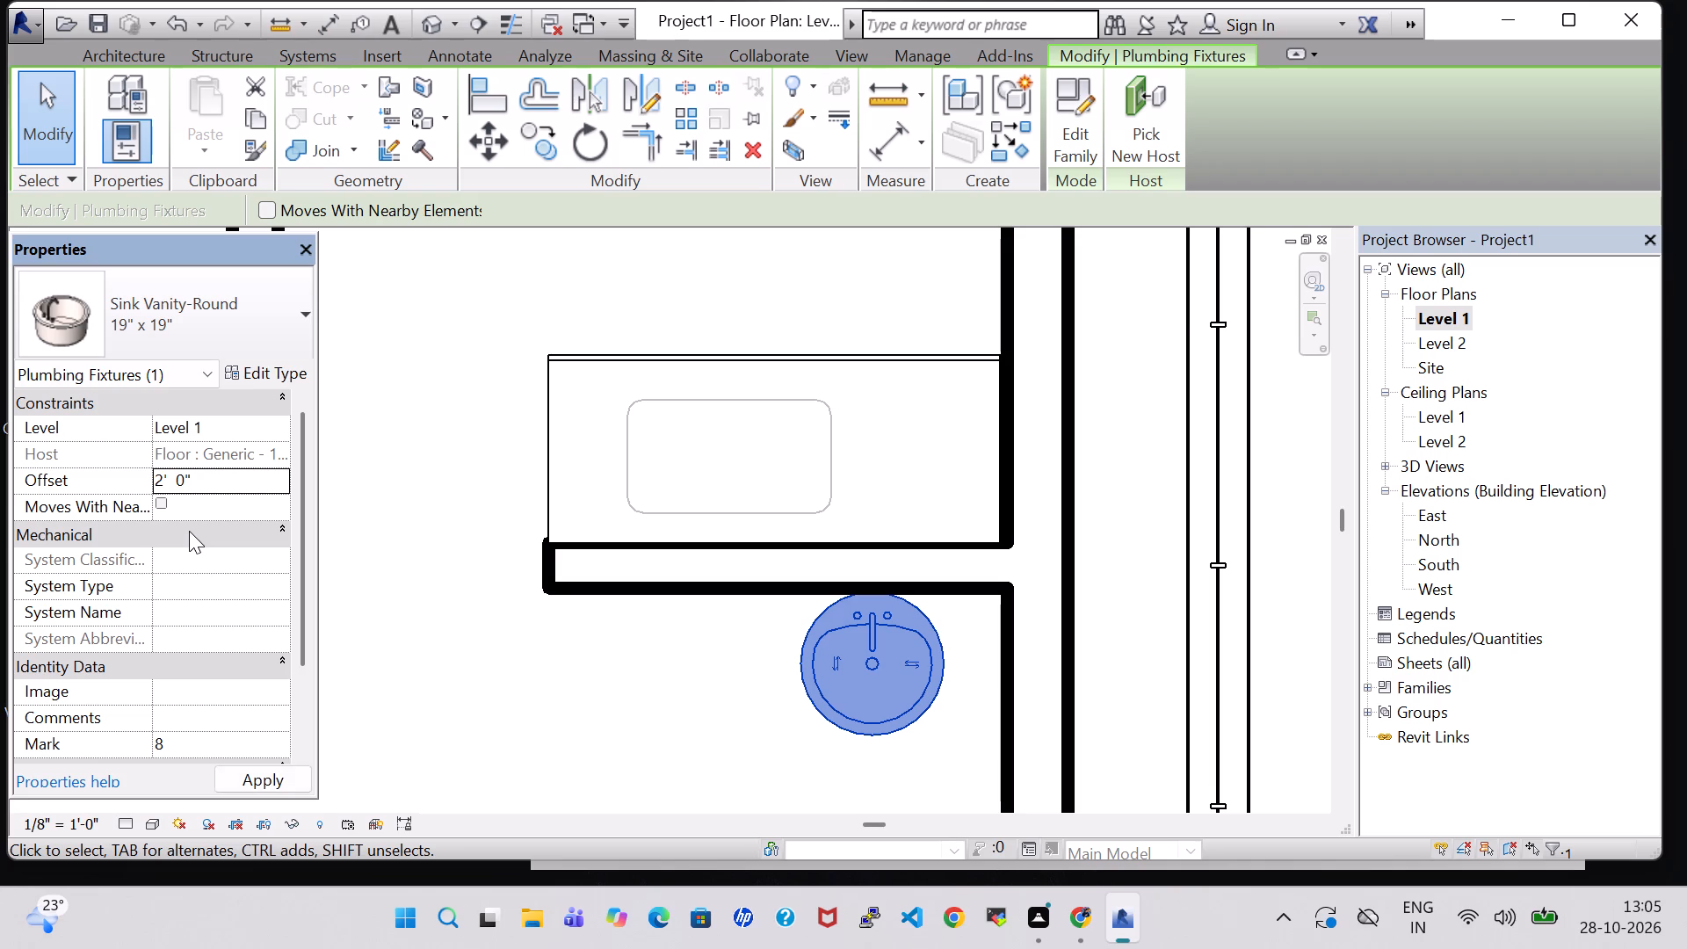
Load the Mirror-Ellipse family from the library's Furniture folder.
{"action": "left_click", "coordinate": [133, 57]}
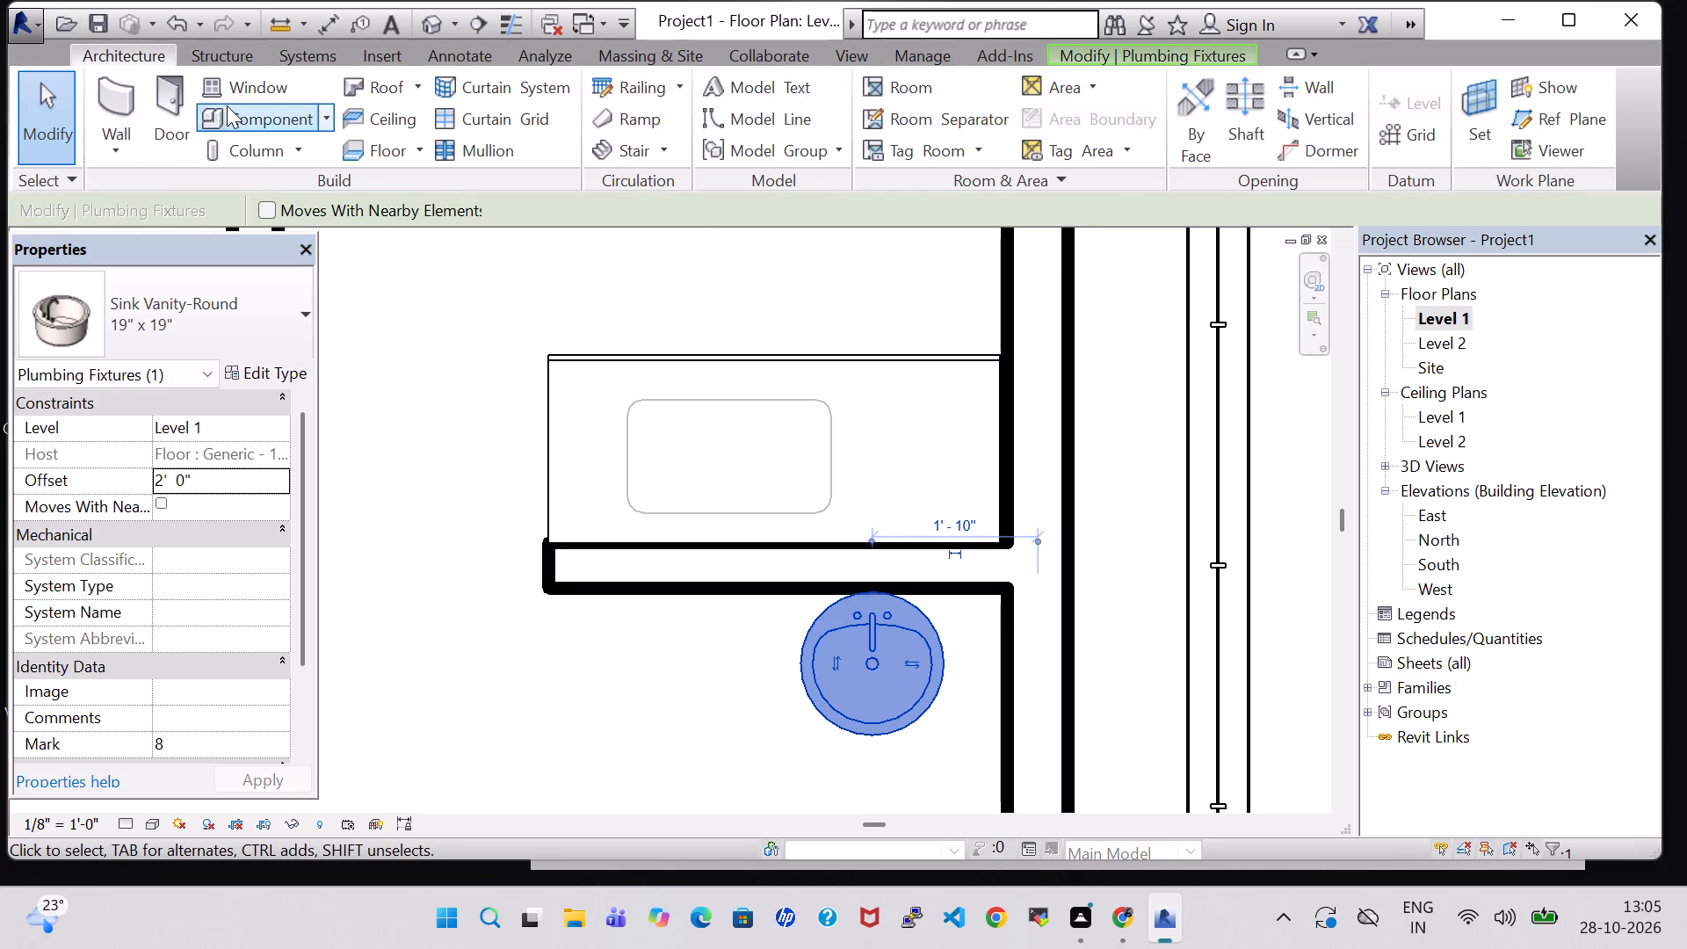
{"action": "left_click", "coordinate": [227, 105]}
{"action": "key", "text": "Escape"}
{"action": "key", "text": "Escape"}
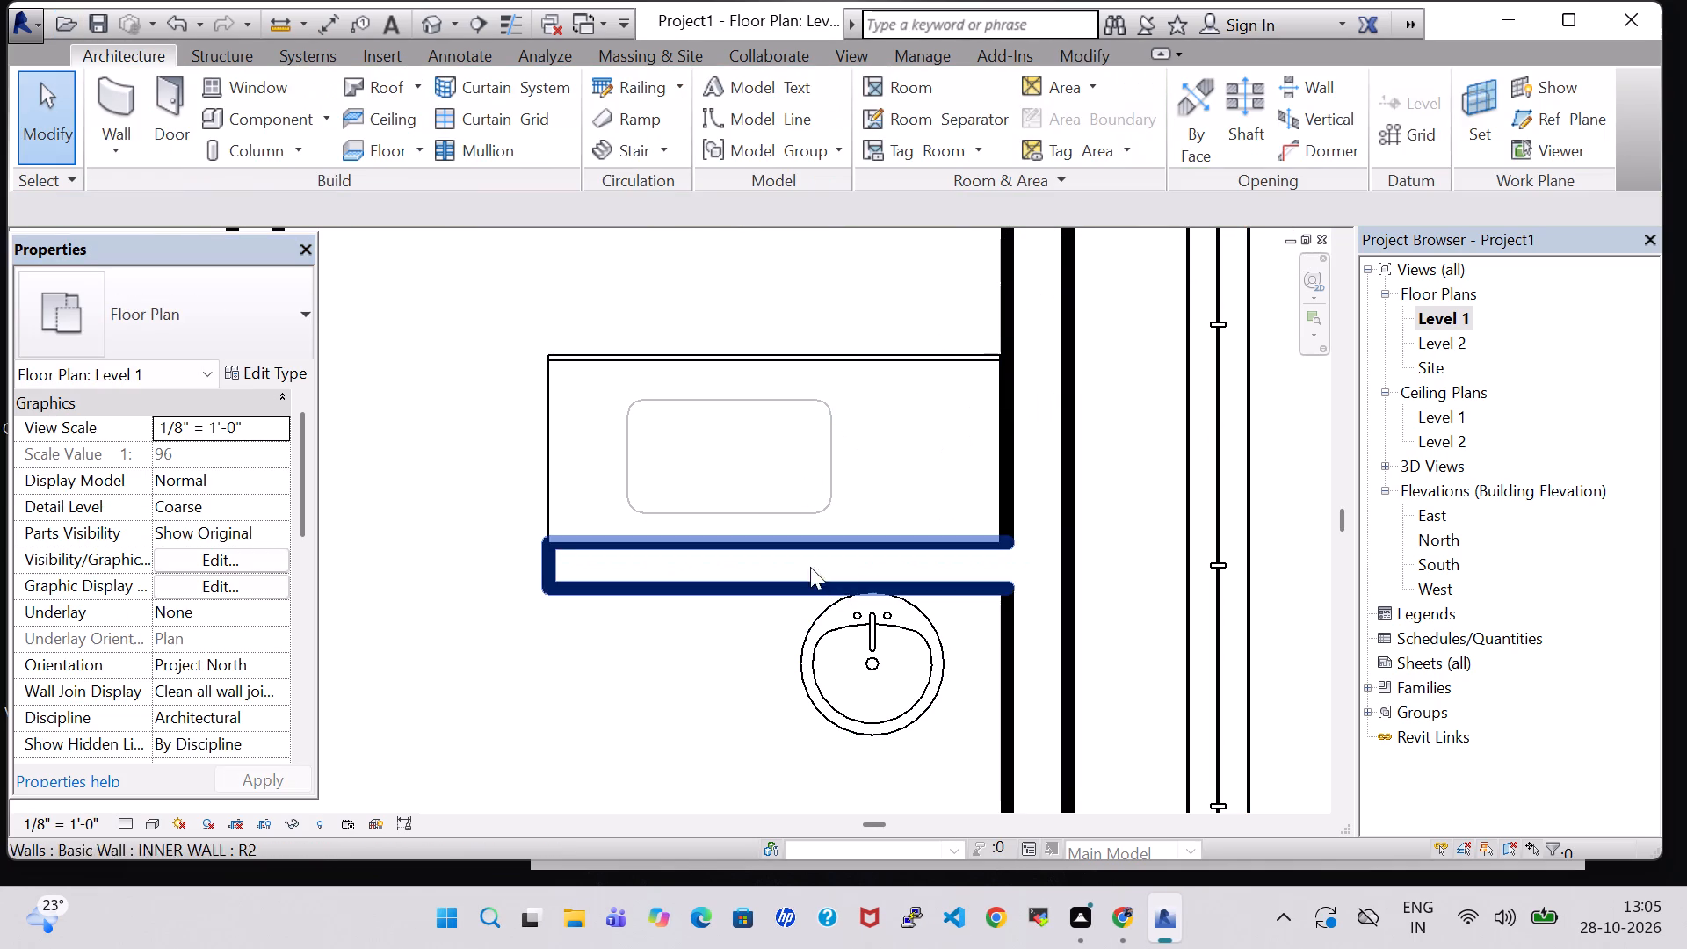
{"action": "left_click", "coordinate": [245, 108]}
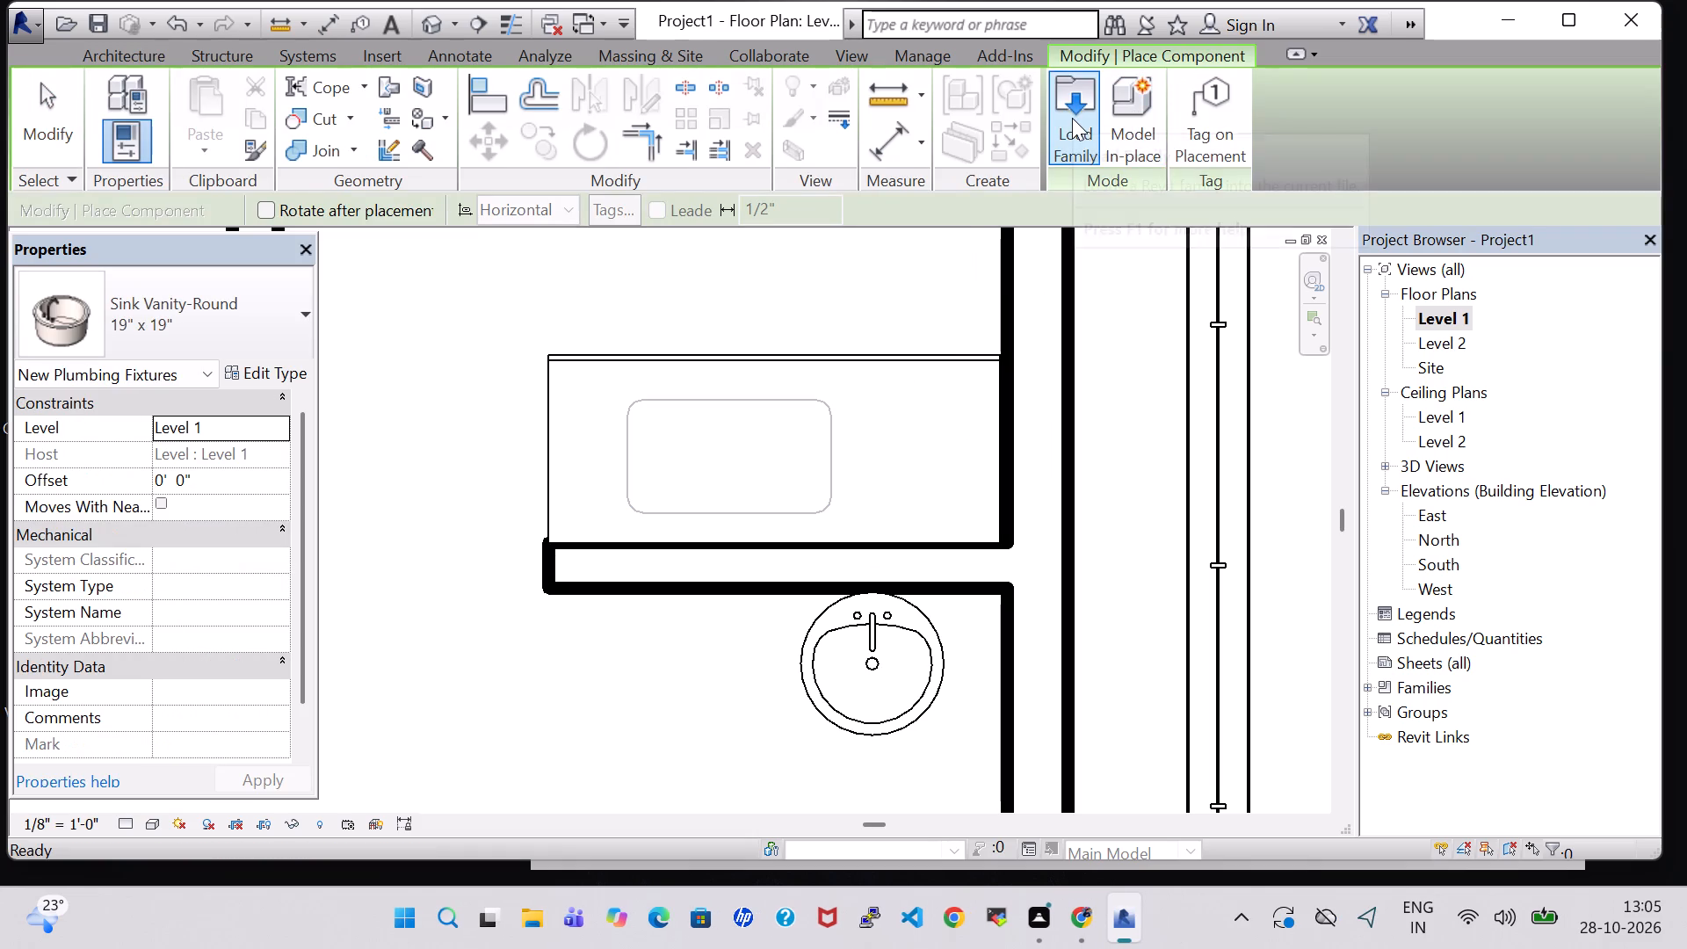
{"action": "left_click", "coordinate": [1072, 118]}
{"action": "scroll", "coordinate": [886, 468], "scroll_direction": "down", "scroll_amount": 1}
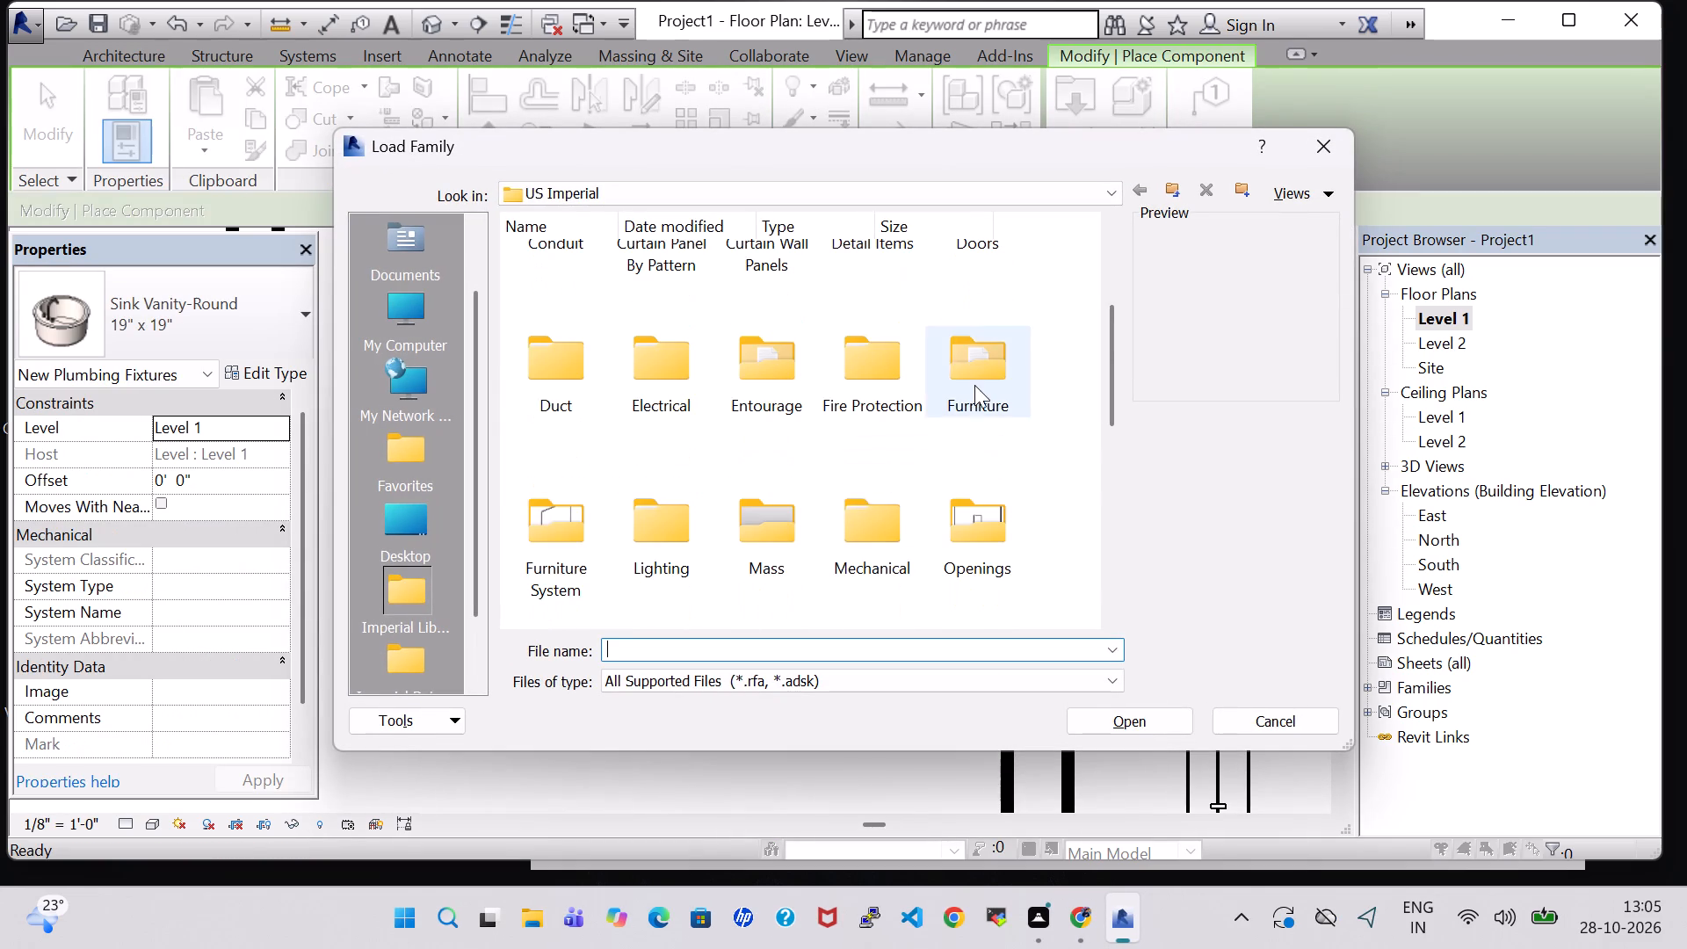
{"action": "double_click", "coordinate": [974, 385]}
{"action": "left_click", "coordinate": [1013, 282]}
{"action": "left_click", "coordinate": [1171, 710]}
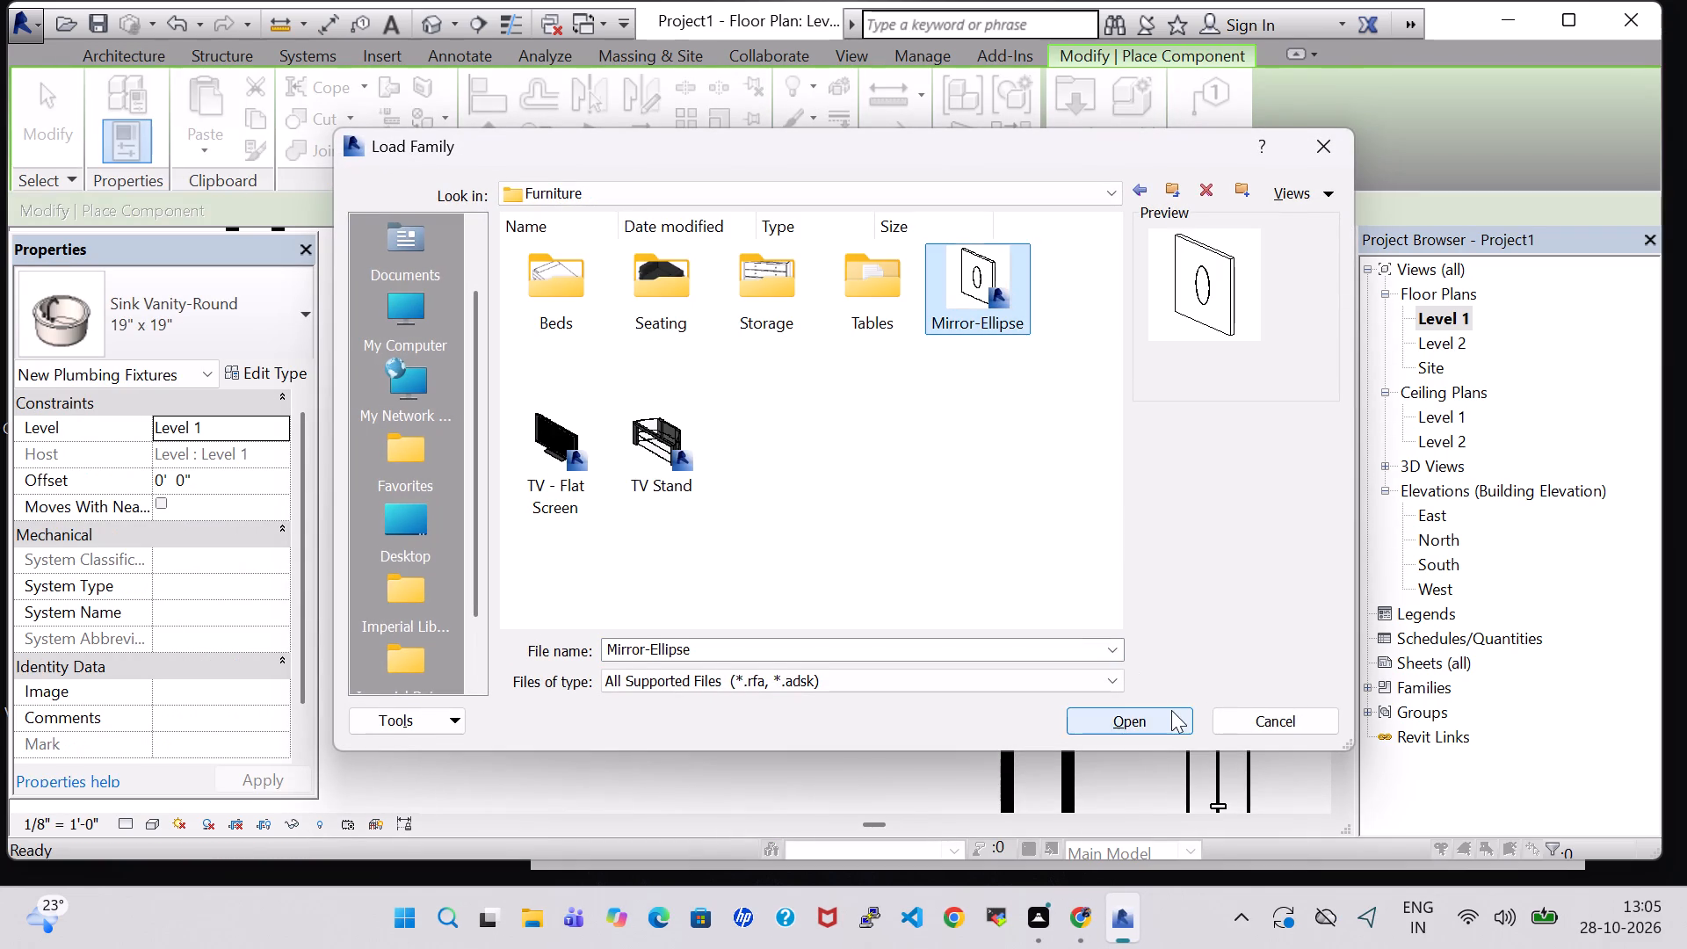
{"action": "key", "text": "Escape"}
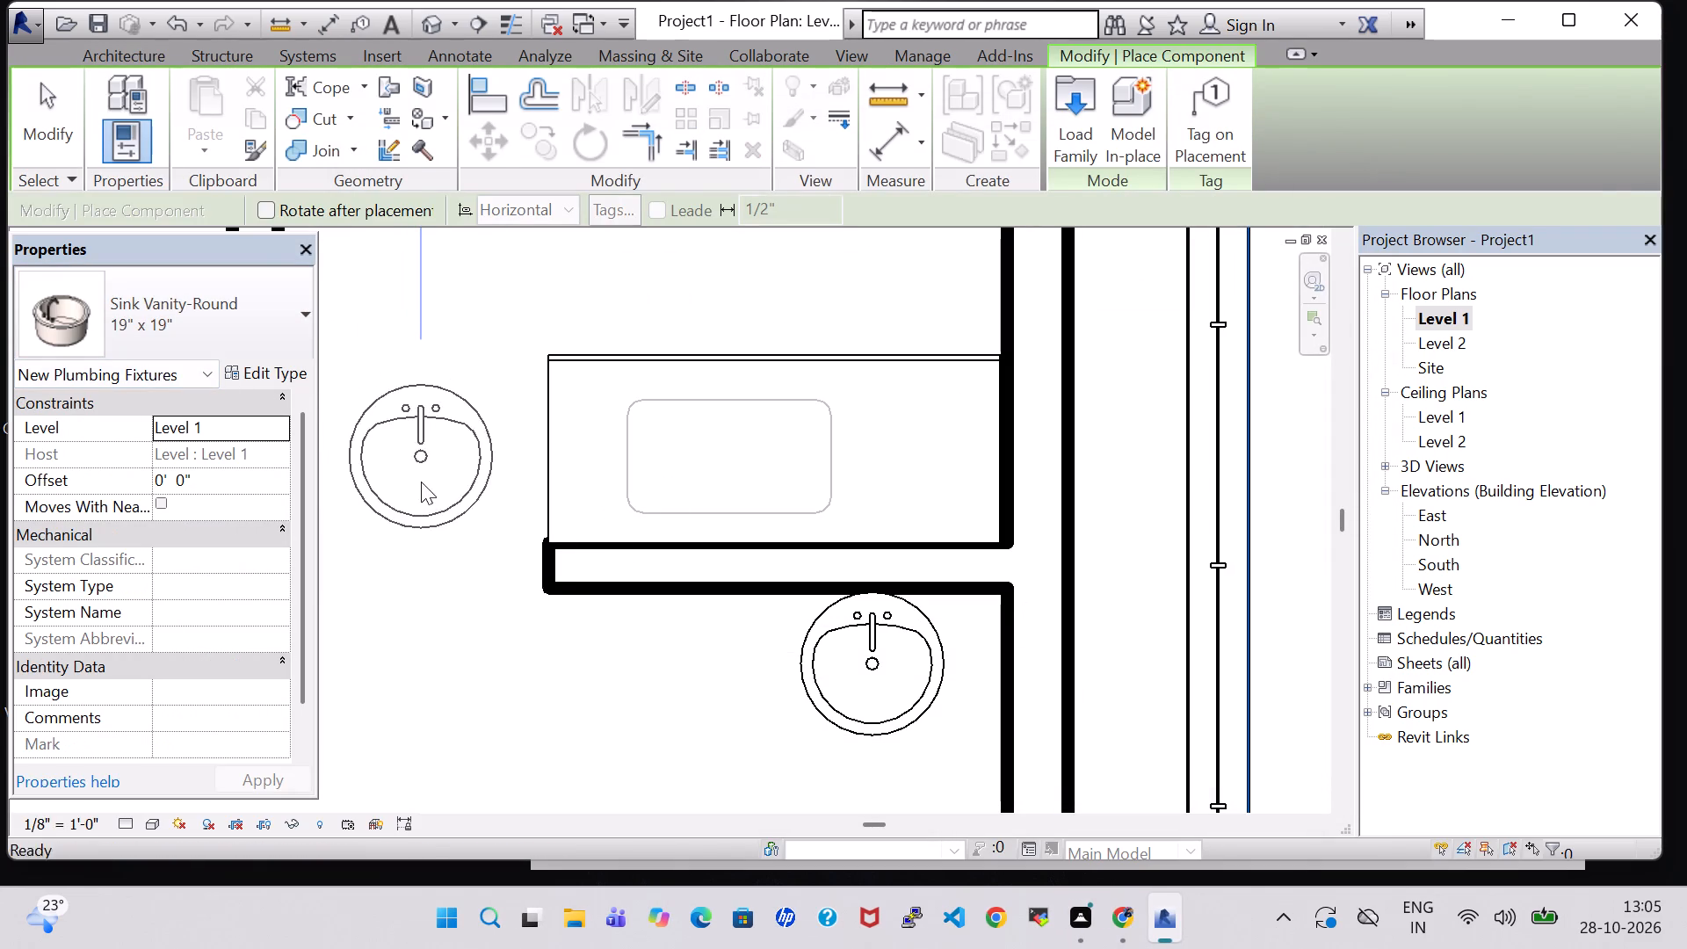
{"action": "key", "text": "Escape"}
Place the 24" x 48" Mirror-Ellipse on the KITCHEN wall stub, centred behind the round vanity sink on its LIVING/DINNING side.
{"action": "left_click", "coordinate": [263, 113]}
{"action": "left_click", "coordinate": [166, 320]}
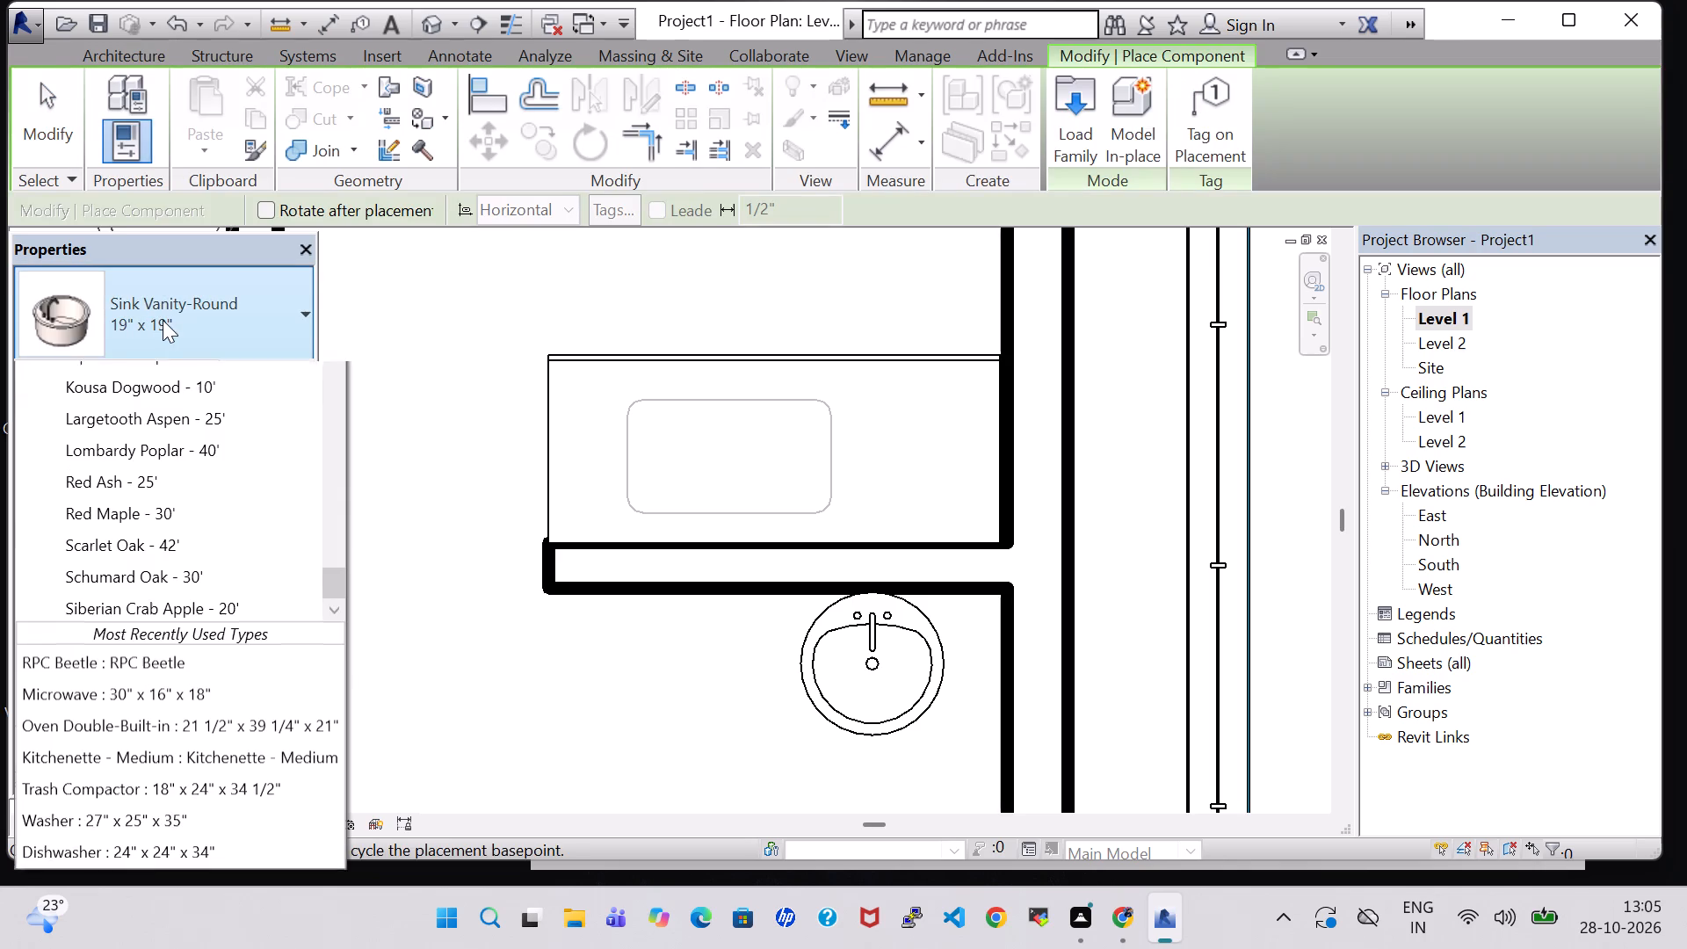
{"action": "type", "text": "mi"}
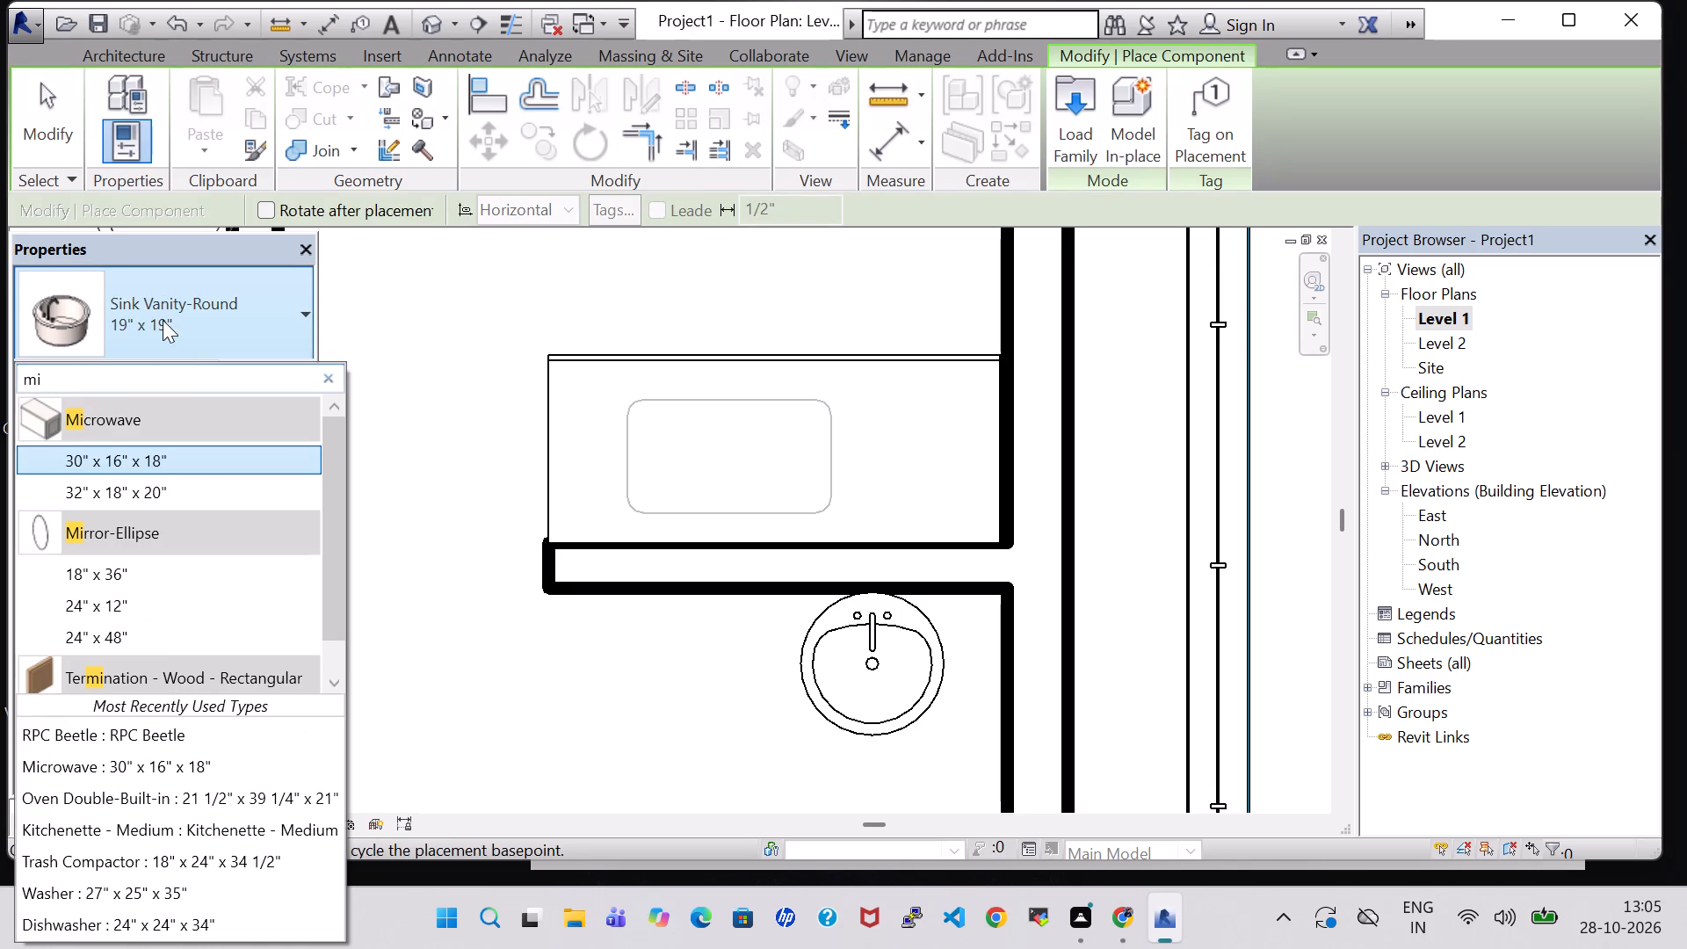
{"action": "left_click", "coordinate": [140, 645]}
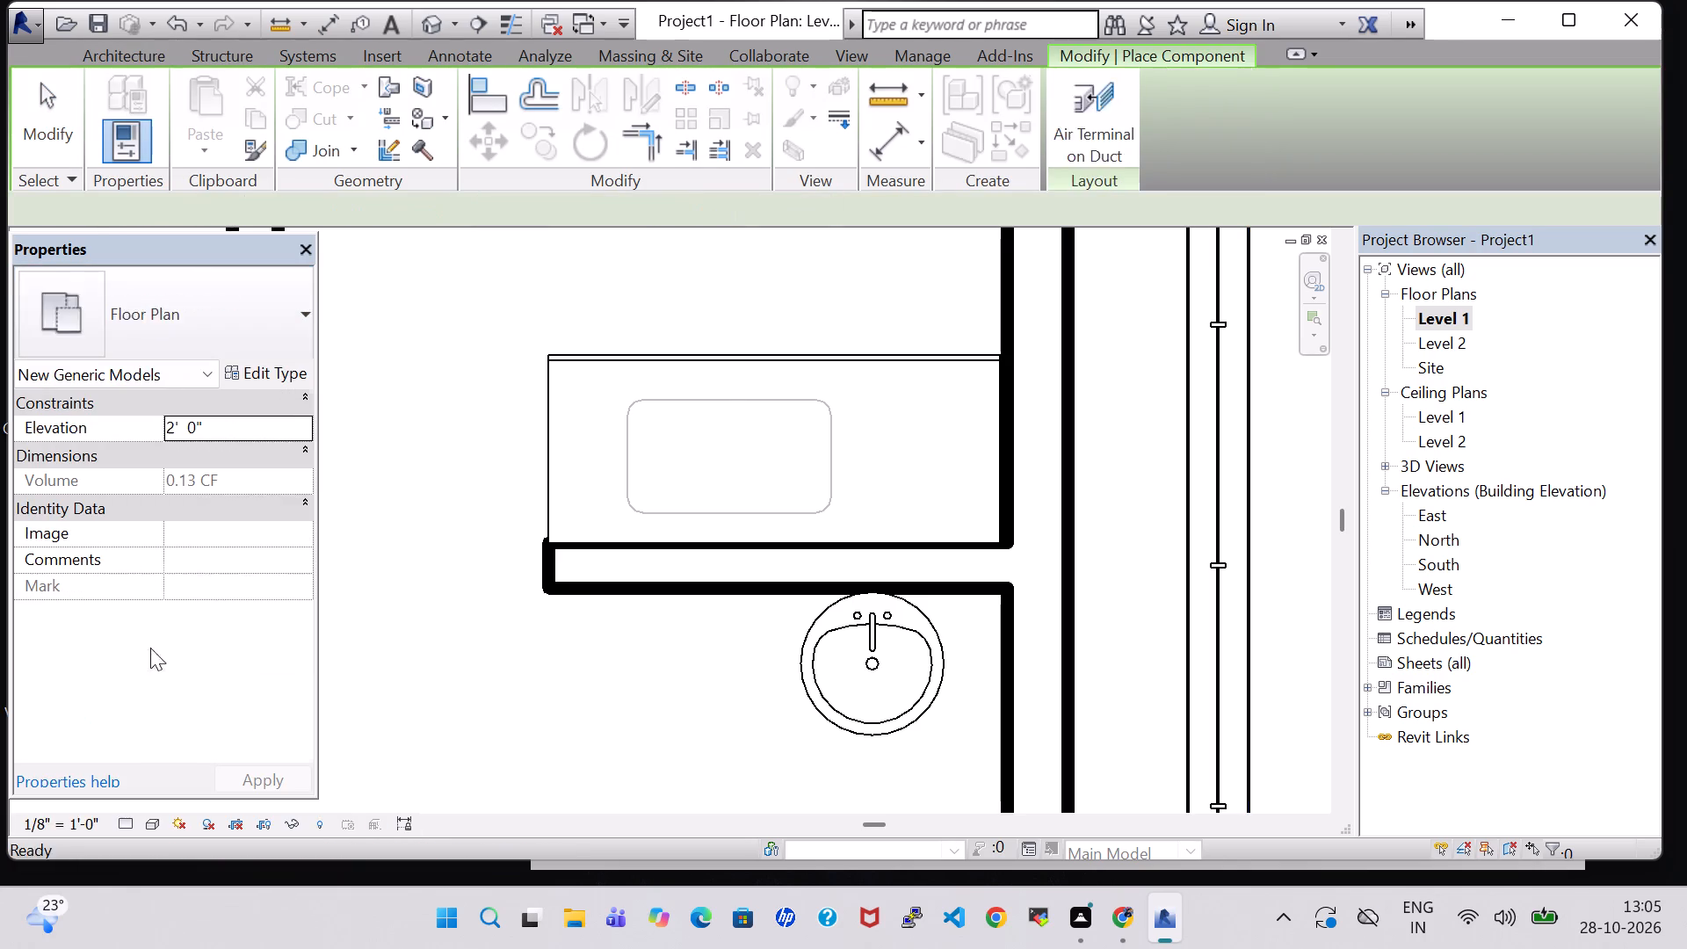
{"action": "scroll", "coordinate": [828, 610], "scroll_direction": "up", "scroll_amount": 5}
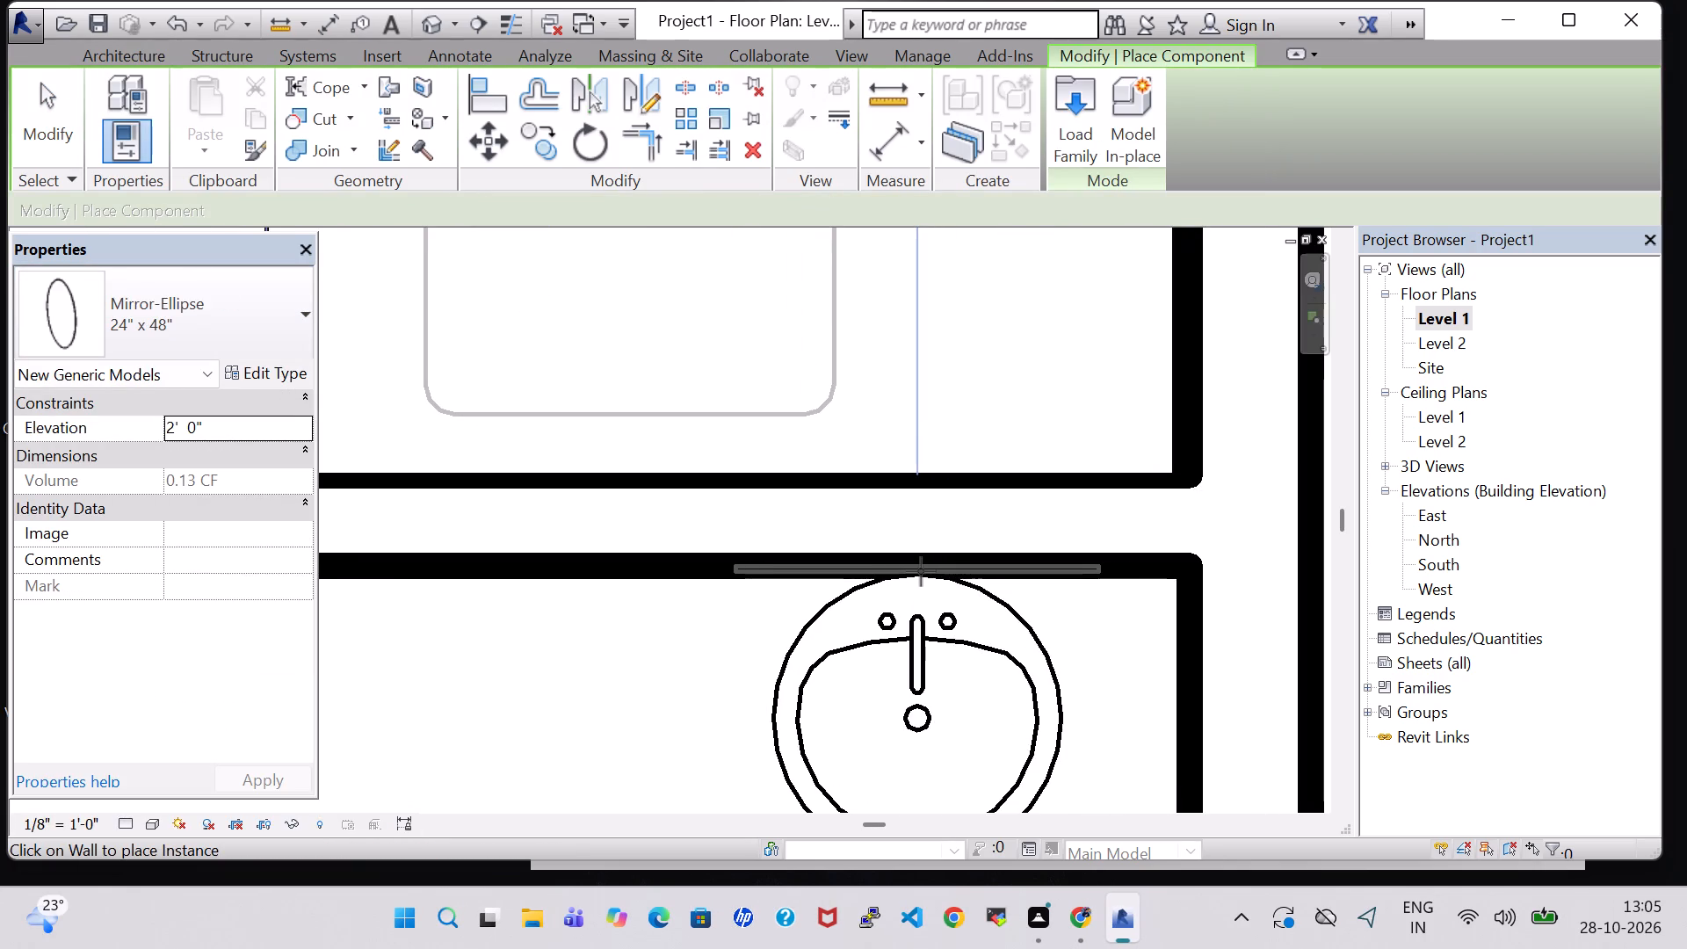
{"action": "left_click", "coordinate": [921, 571]}
{"action": "key", "text": "Escape"}
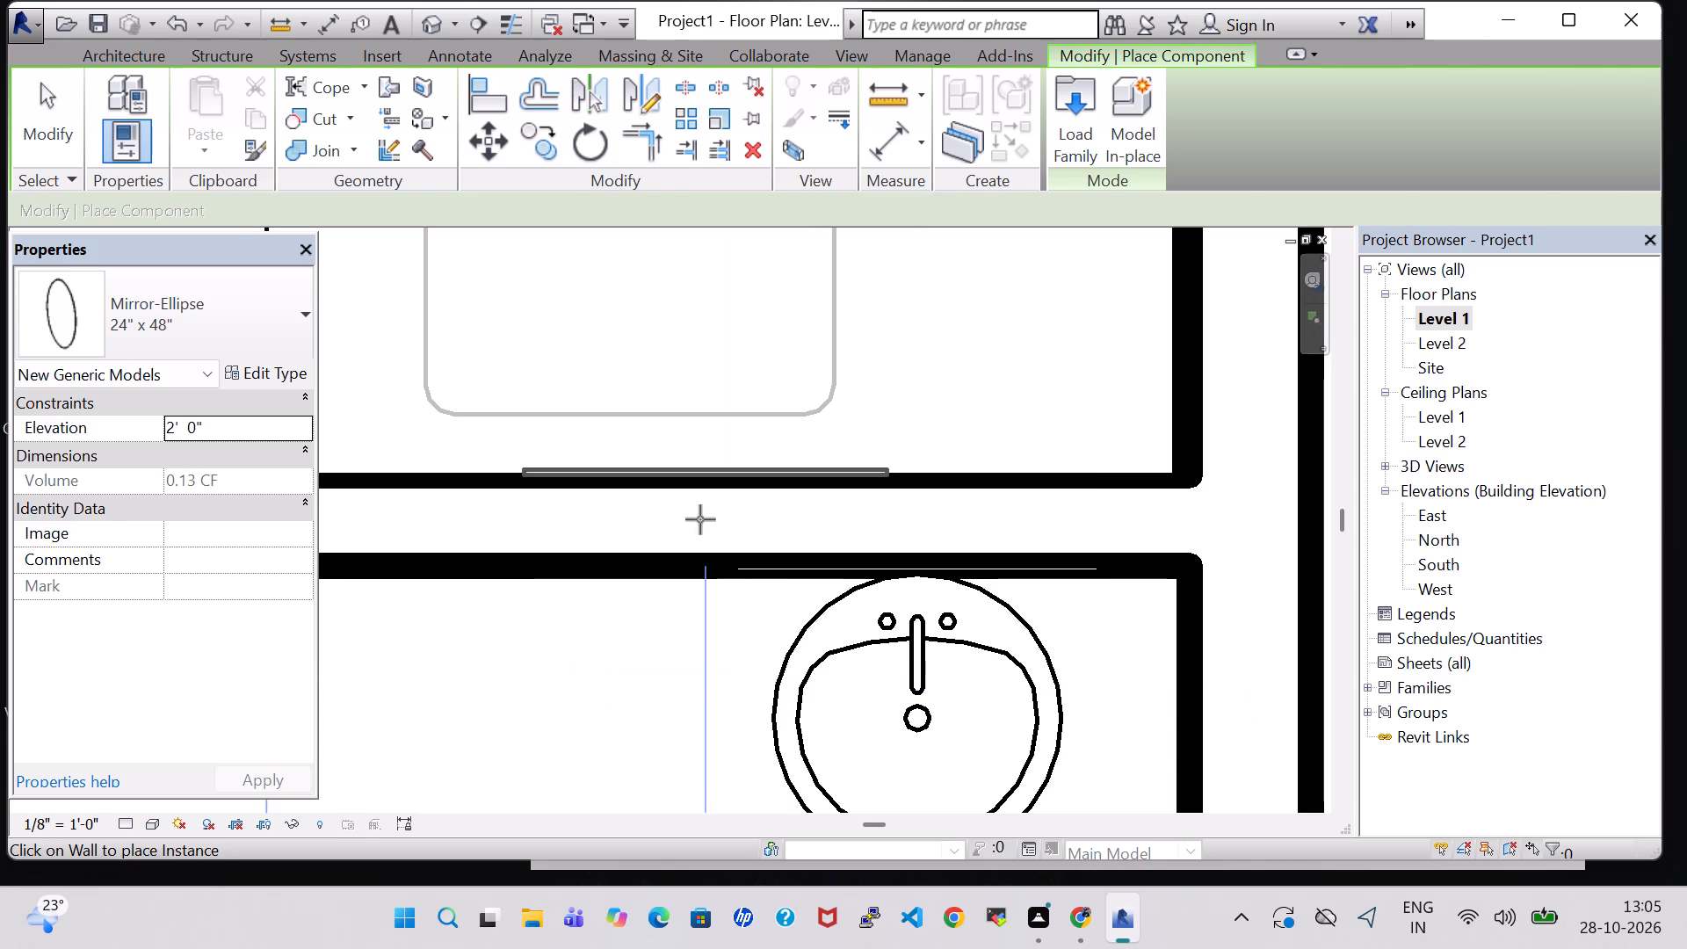
{"action": "key", "text": "Escape"}
In the 3D view, raise the elliptical mirror above the vanity sink to an elevation of 5' 0".
{"action": "left_click", "coordinate": [431, 24]}
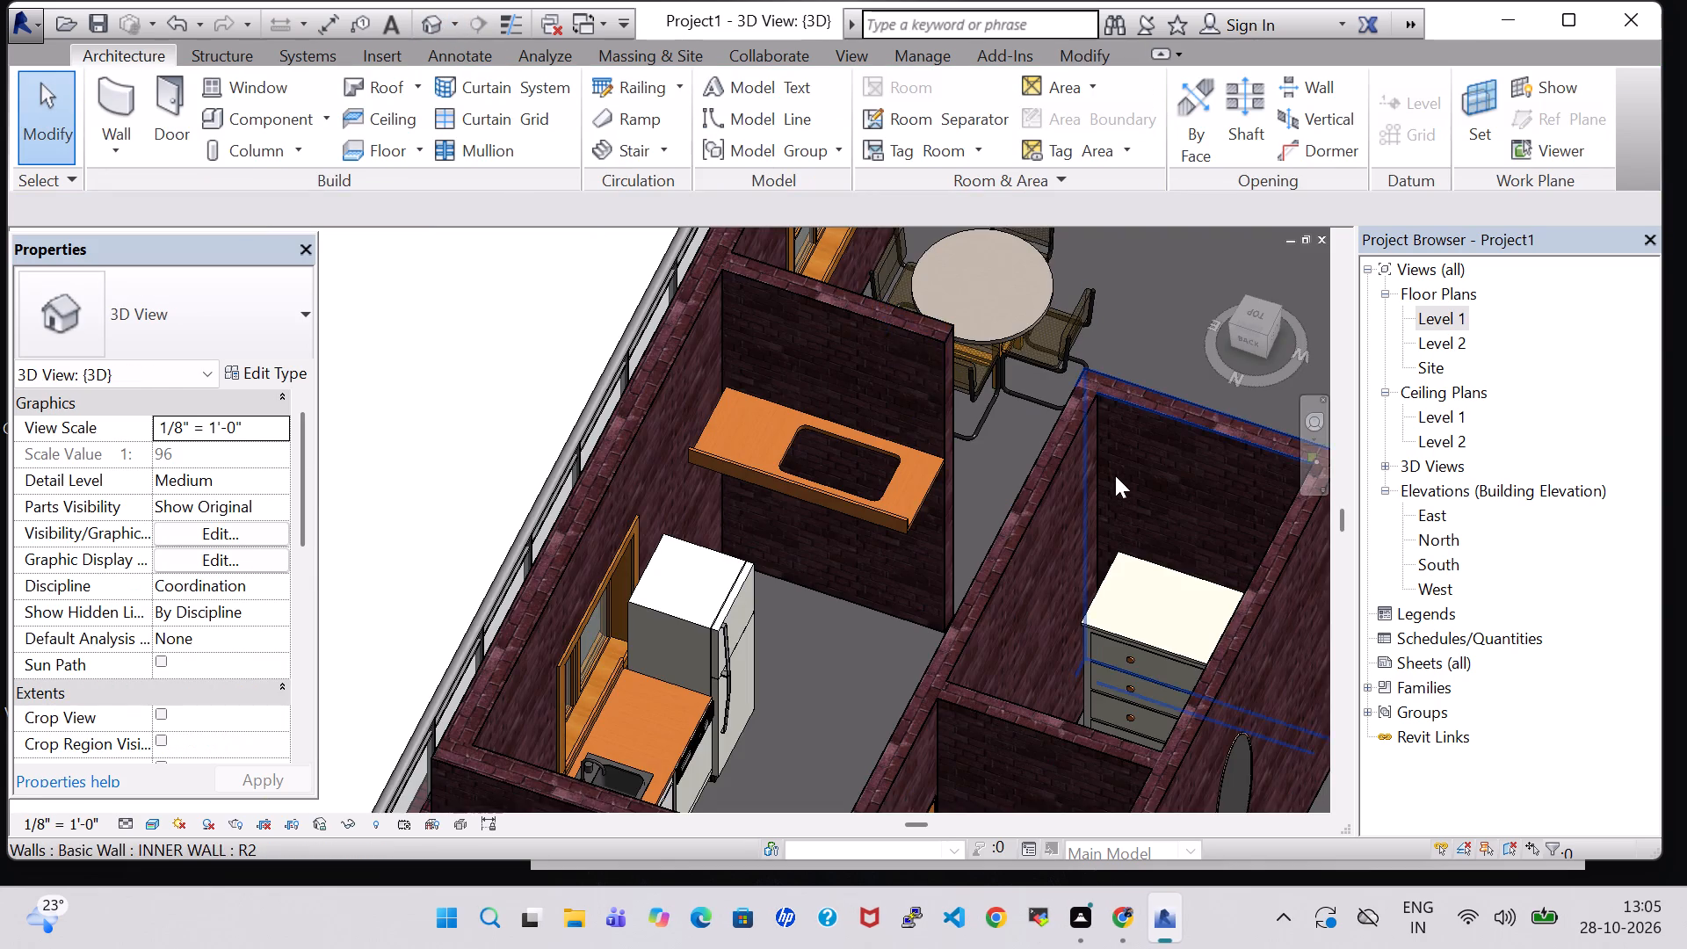
{"action": "scroll", "coordinate": [1099, 474], "scroll_direction": "down", "scroll_amount": 7}
{"action": "middle_click_drag", "start_coordinate": [1131, 365], "coordinate": [1043, 395], "text": "shift"}
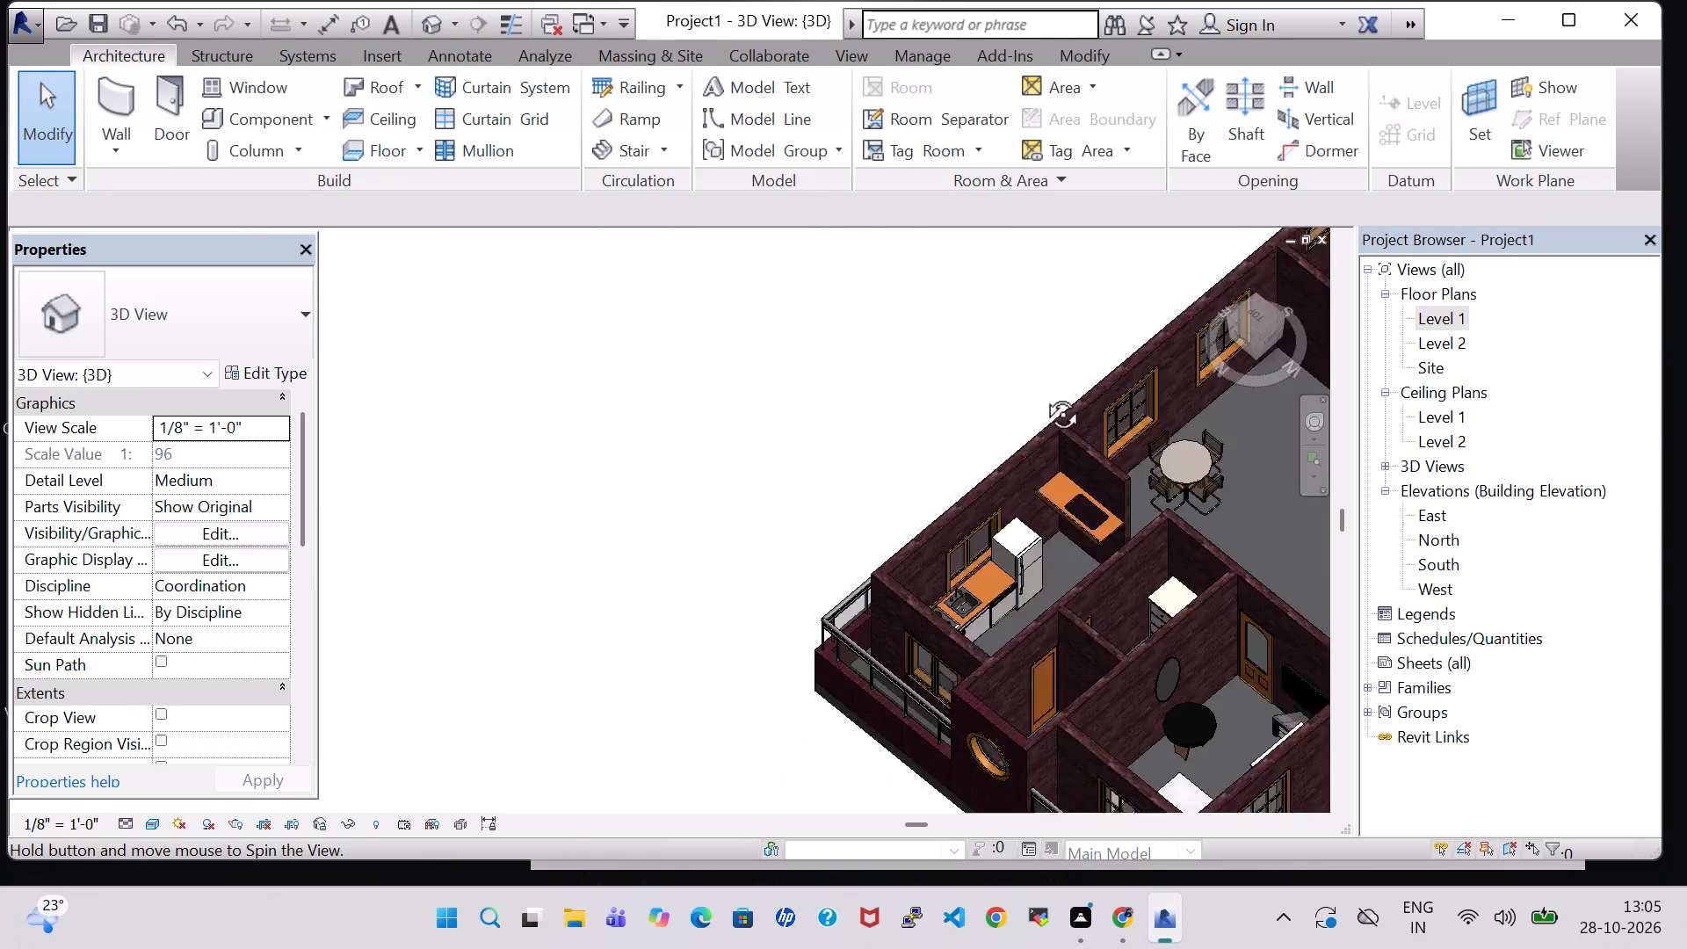
{"action": "middle_click_drag", "start_coordinate": [1043, 395], "coordinate": [929, 408], "text": "shift"}
{"action": "middle_click_drag", "start_coordinate": [989, 504], "coordinate": [634, 344]}
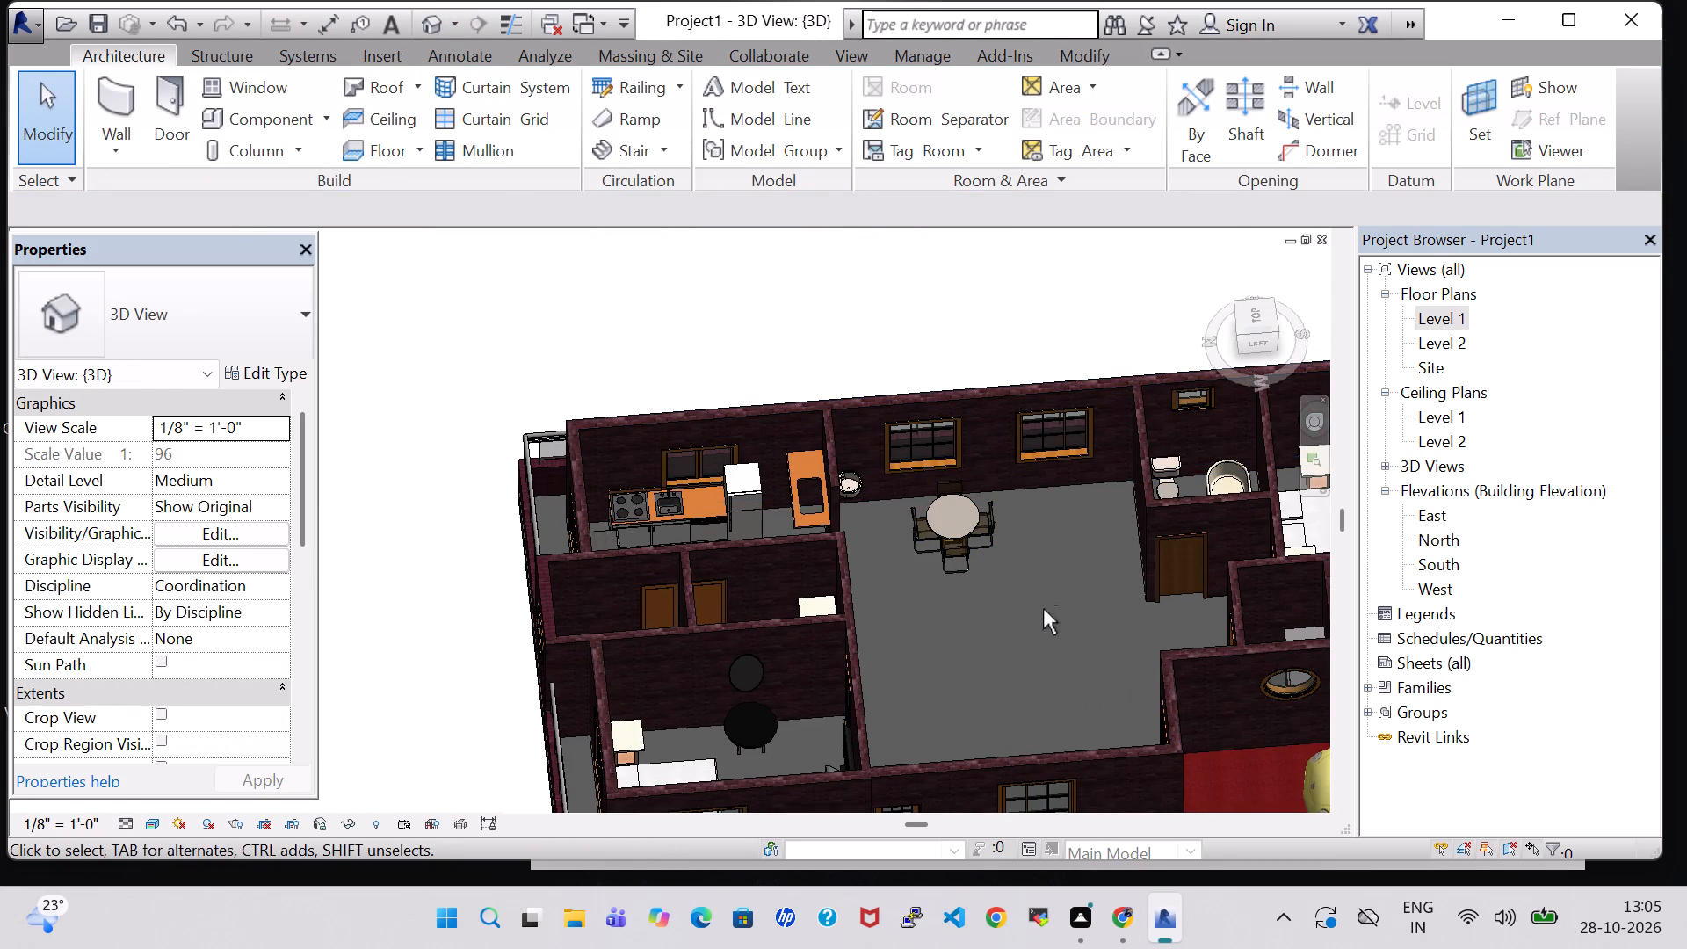
{"action": "middle_click_drag", "start_coordinate": [1043, 609], "coordinate": [781, 634], "text": "shift"}
{"action": "middle_click_drag", "start_coordinate": [782, 658], "coordinate": [1005, 440]}
{"action": "scroll", "coordinate": [956, 489], "scroll_direction": "up", "scroll_amount": 5}
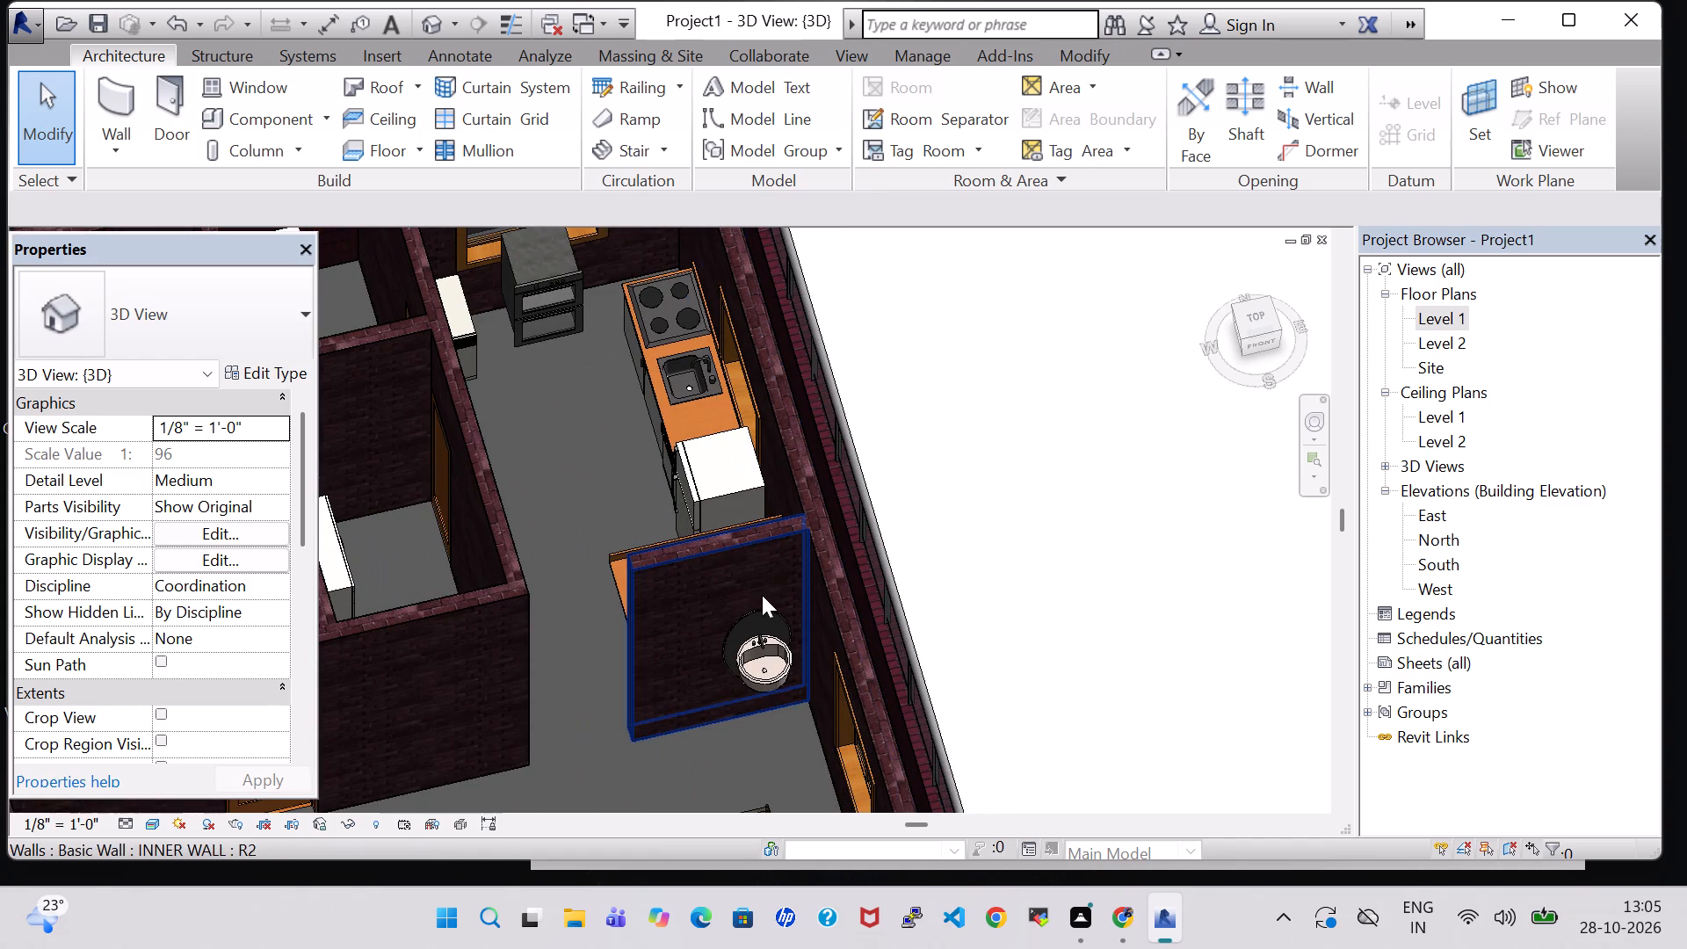
{"action": "left_click", "coordinate": [760, 619]}
{"action": "key", "text": "Up"}
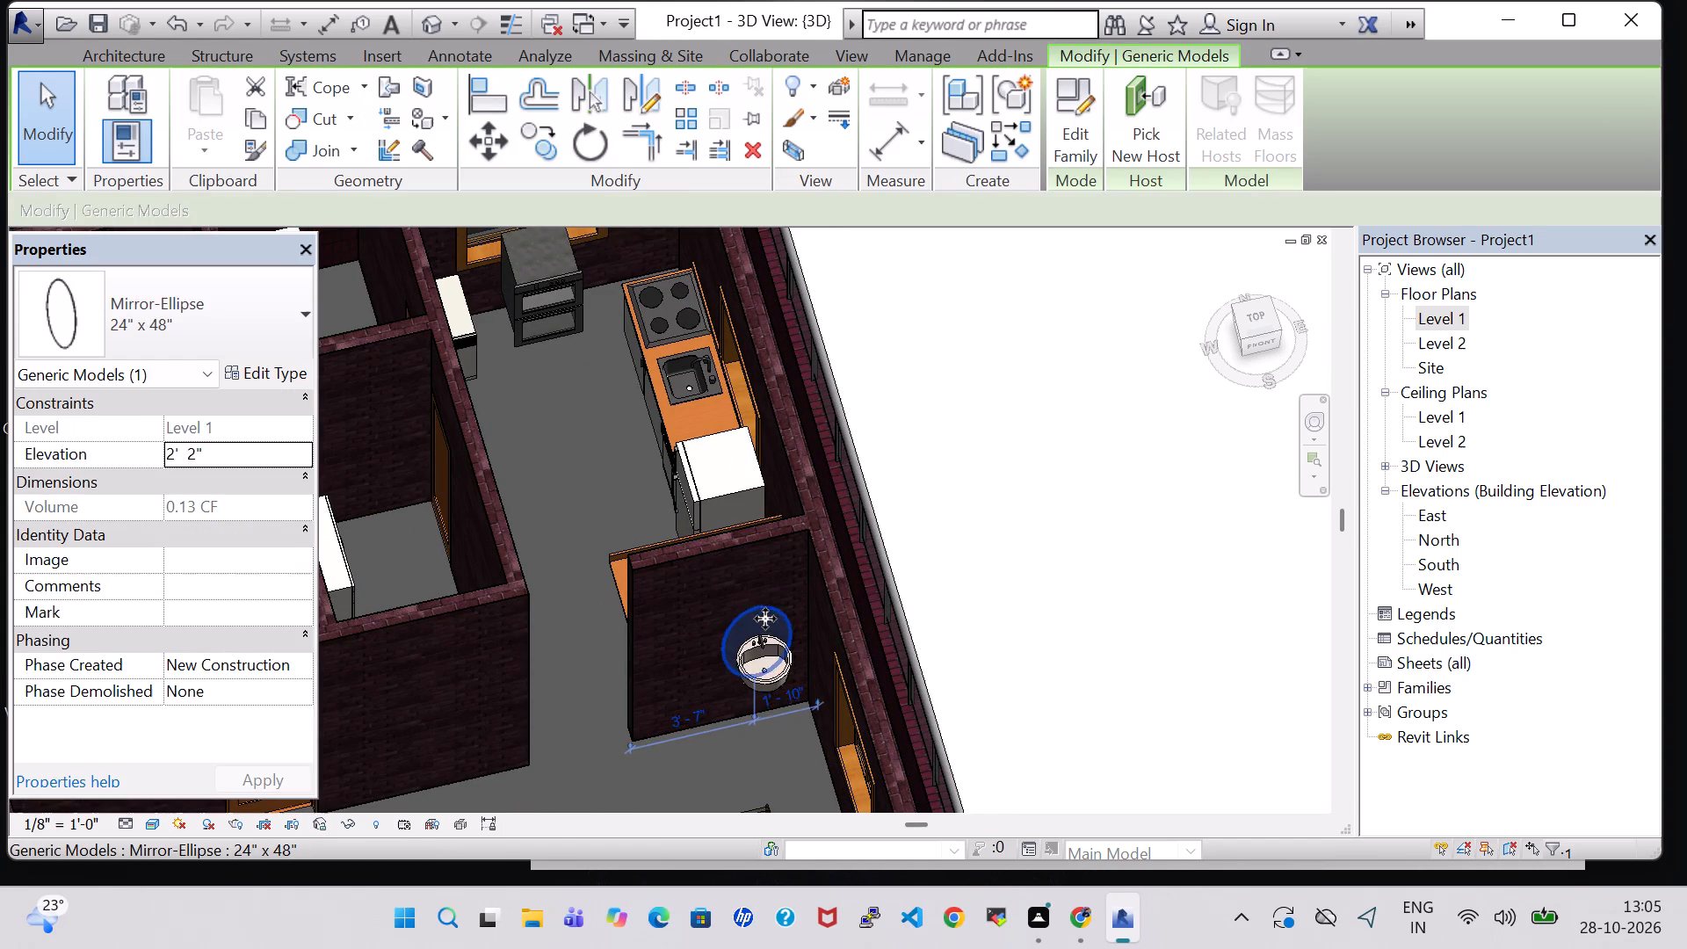
{"action": "key", "text": "Up"}
{"action": "key", "text": "Up"}
{"action": "key", "text": "Up"}
{"action": "key", "text": "Up"}
{"action": "key", "text": "Up"}
{"action": "key", "text": "Up"}
{"action": "key", "text": "Up"}
{"action": "key", "text": "Up"}
{"action": "key", "text": "Up"}
{"action": "key", "text": "Up"}
{"action": "key", "text": "Up"}
{"action": "key", "text": "Up"}
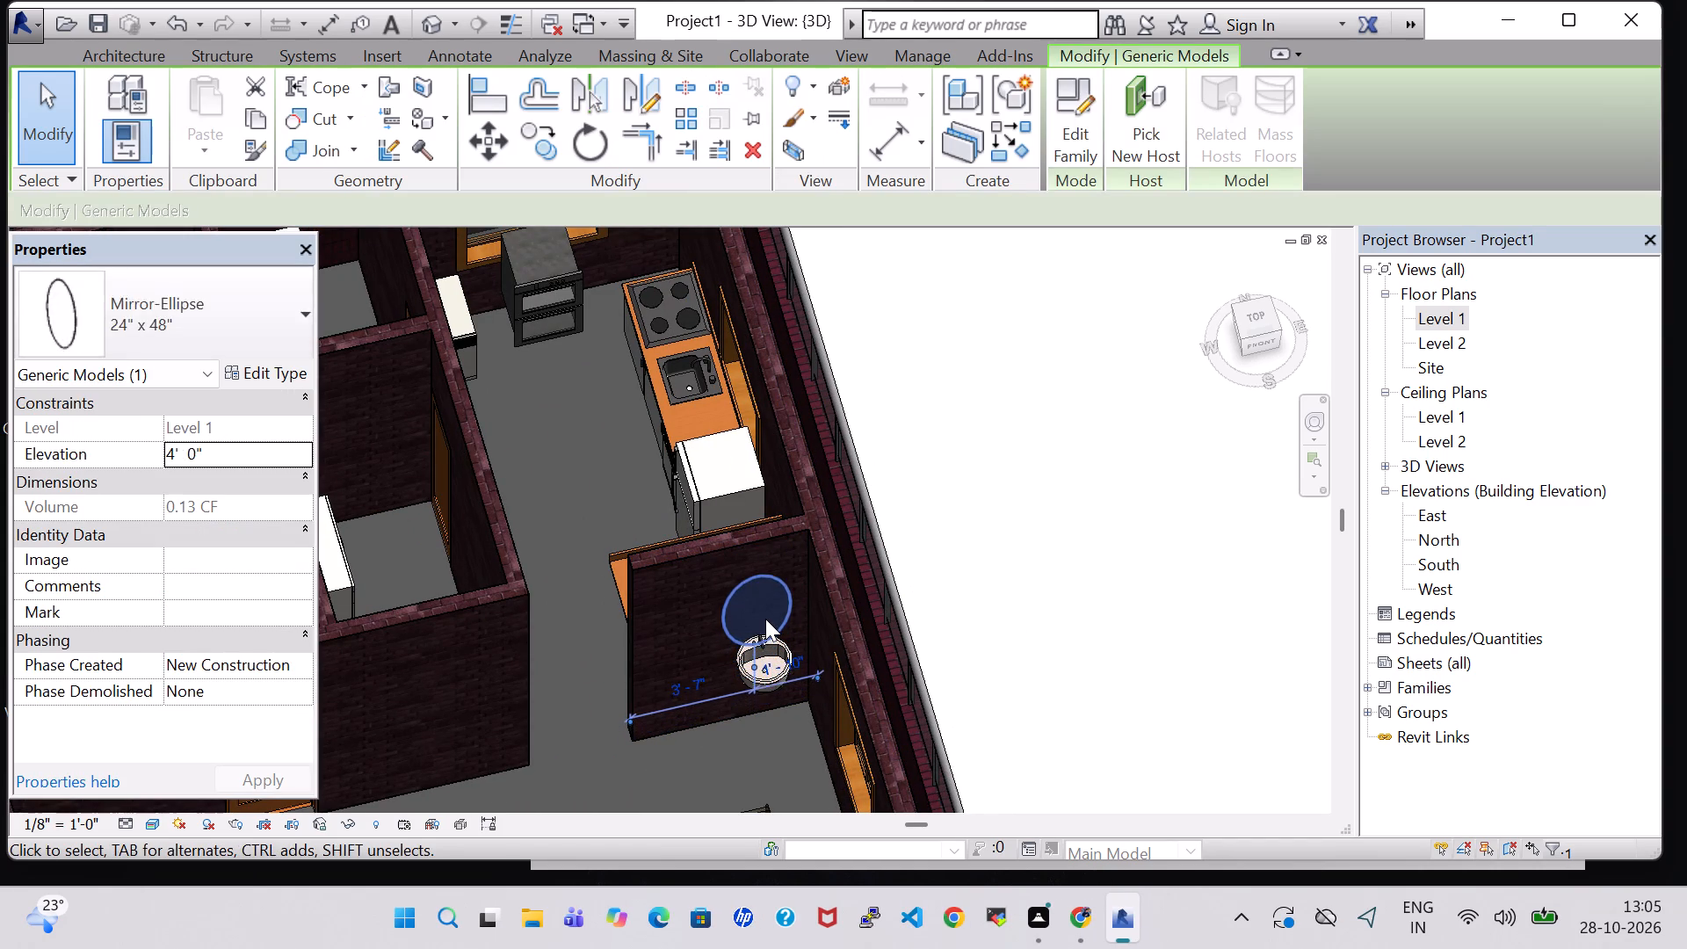
{"action": "key", "text": "Up"}
{"action": "key", "text": "Up"}
{"action": "key", "text": "Up"}
{"action": "key", "text": "Up"}
{"action": "key", "text": "Up"}
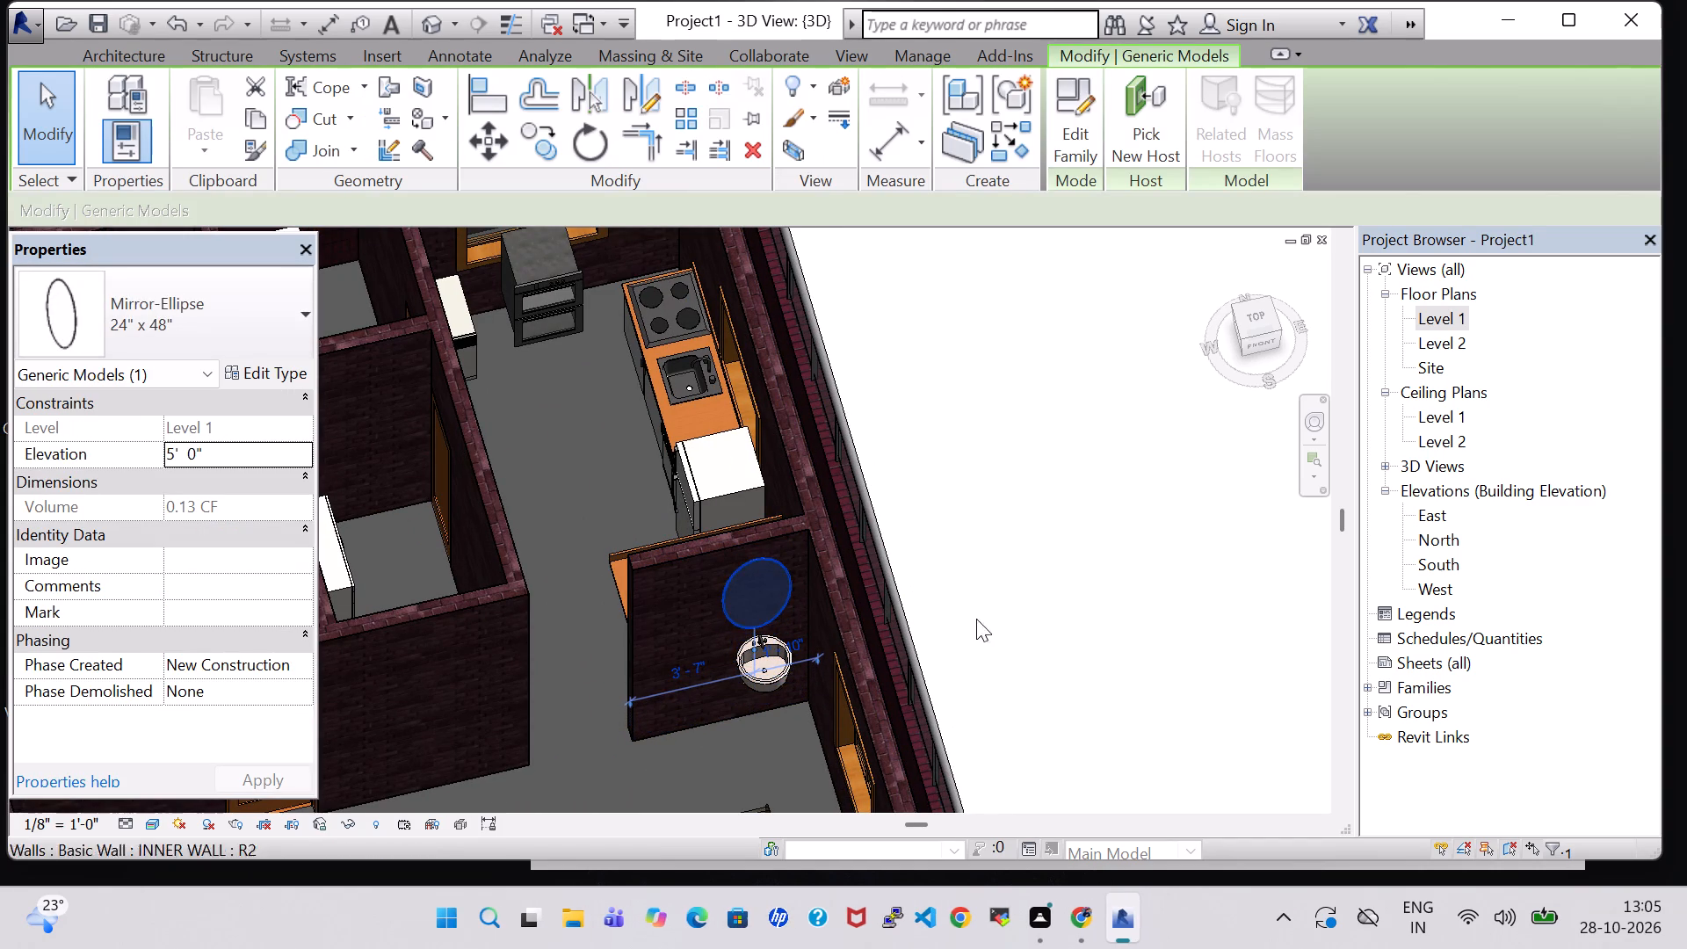
{"action": "left_click", "coordinate": [1053, 625]}
Examine the mirror and vanity sink on the KITCHEN wall stub and the surrounding LIVING/DINNING area in 3D.
{"action": "middle_click_drag", "start_coordinate": [1053, 627], "coordinate": [1043, 497], "text": "shift"}
{"action": "scroll", "coordinate": [794, 496], "scroll_direction": "up", "scroll_amount": 6}
{"action": "scroll", "coordinate": [1188, 521], "scroll_direction": "down", "scroll_amount": 4}
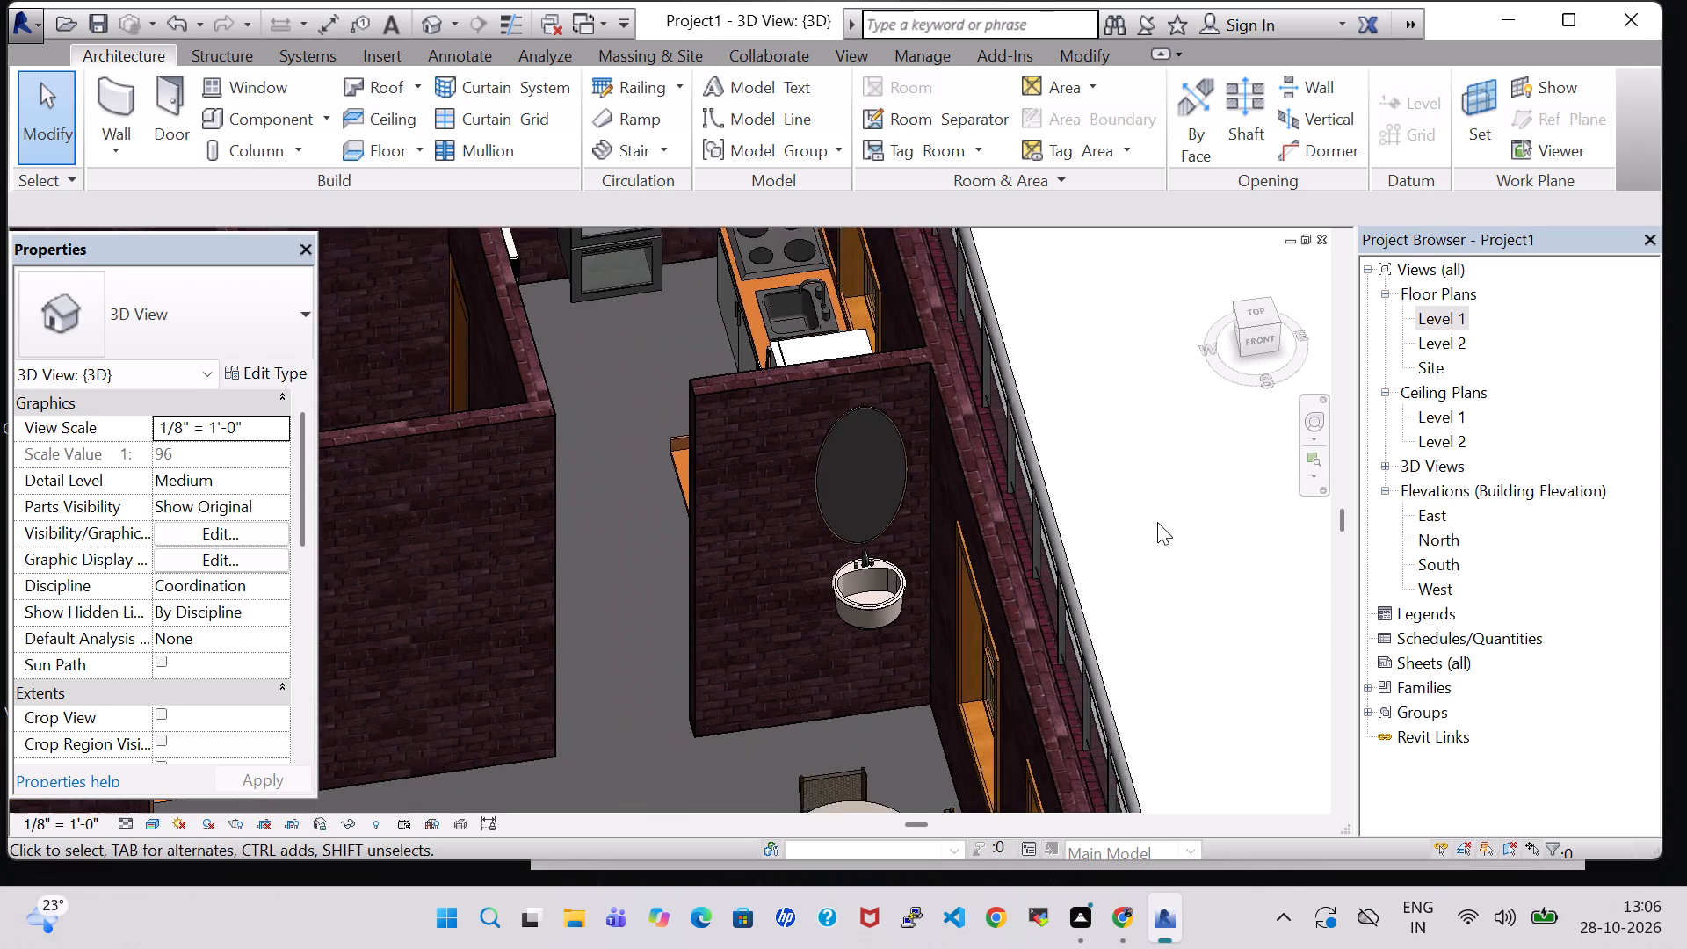
{"action": "scroll", "coordinate": [1157, 522], "scroll_direction": "down", "scroll_amount": 2}
{"action": "middle_click_drag", "start_coordinate": [1157, 522], "coordinate": [1029, 474]}
{"action": "scroll", "coordinate": [1032, 474], "scroll_direction": "down", "scroll_amount": 2}
Return to the Level 1 floor plan and load the Table-Round family from the library's Furniture Tables folder.
{"action": "left_click", "coordinate": [1421, 322]}
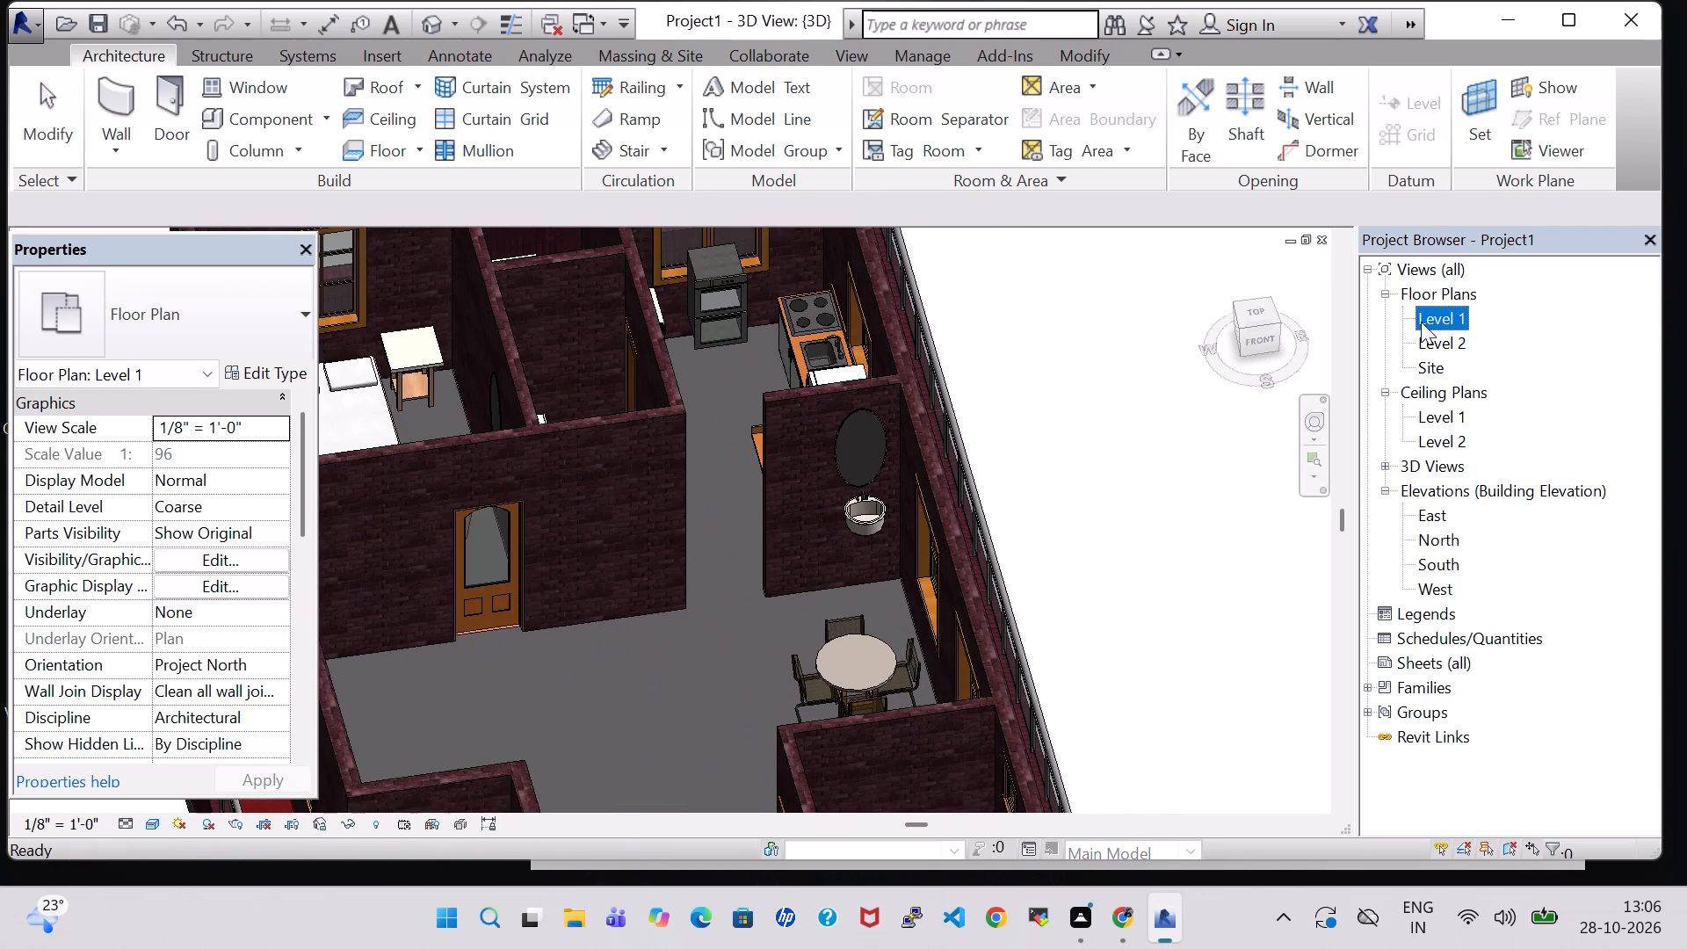
{"action": "double_click", "coordinate": [1426, 318]}
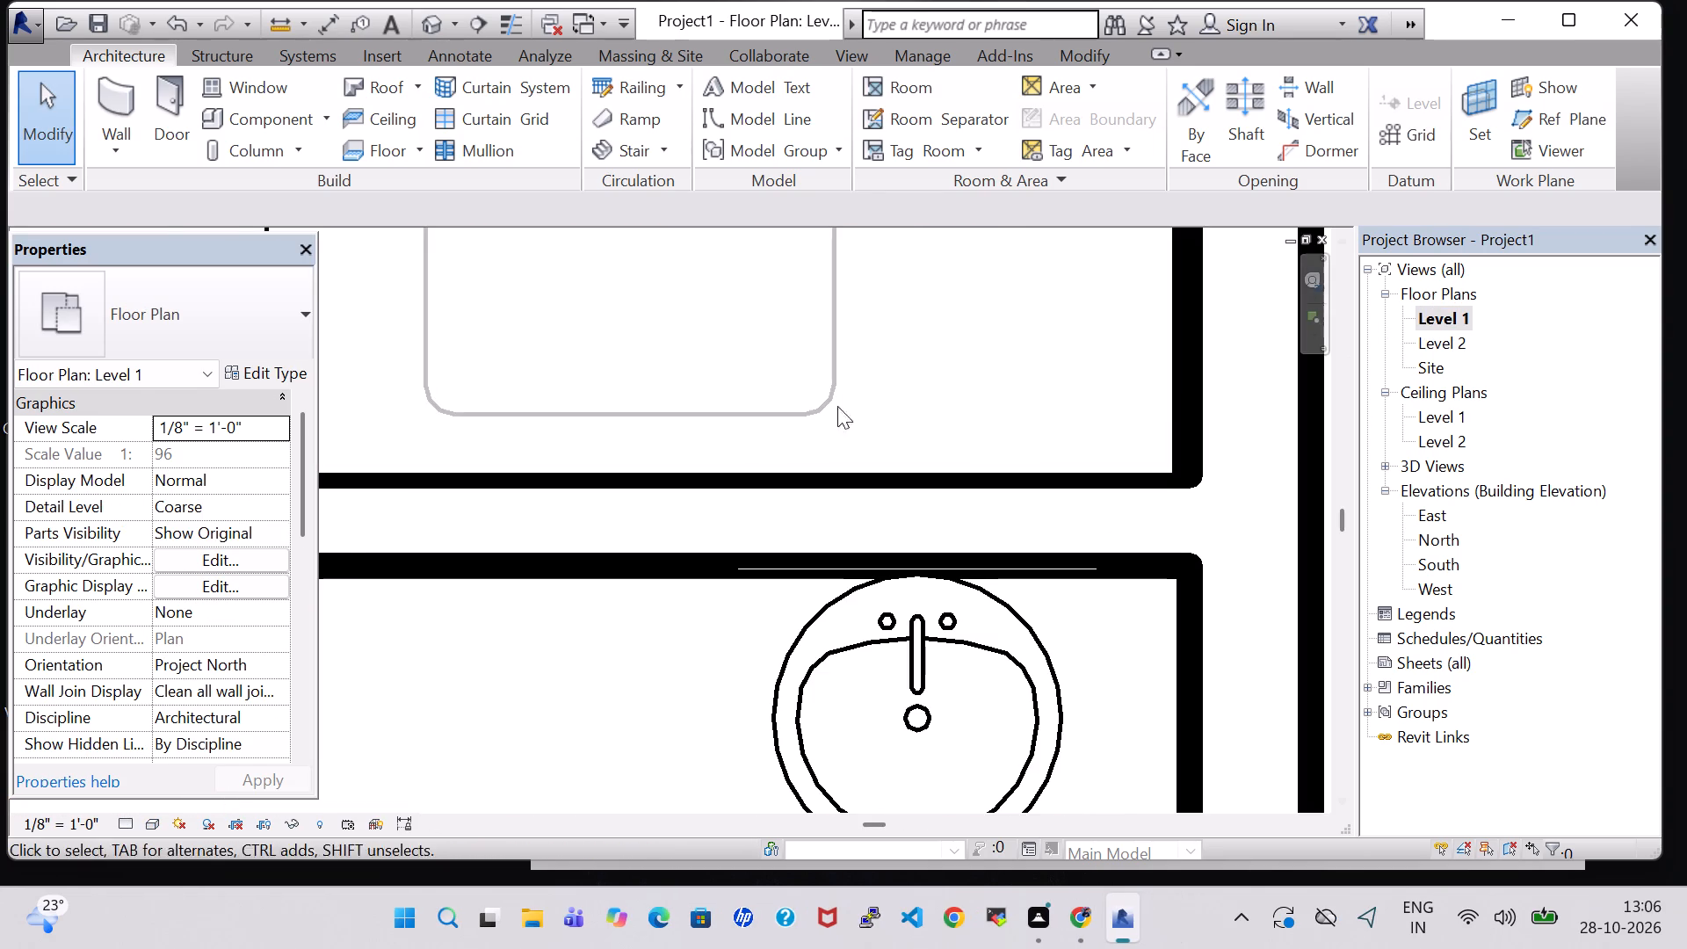
{"action": "scroll", "coordinate": [748, 445], "scroll_direction": "down", "scroll_amount": 9}
{"action": "middle_click_drag", "start_coordinate": [930, 587], "coordinate": [883, 237]}
{"action": "scroll", "coordinate": [883, 237], "scroll_direction": "down", "scroll_amount": 2}
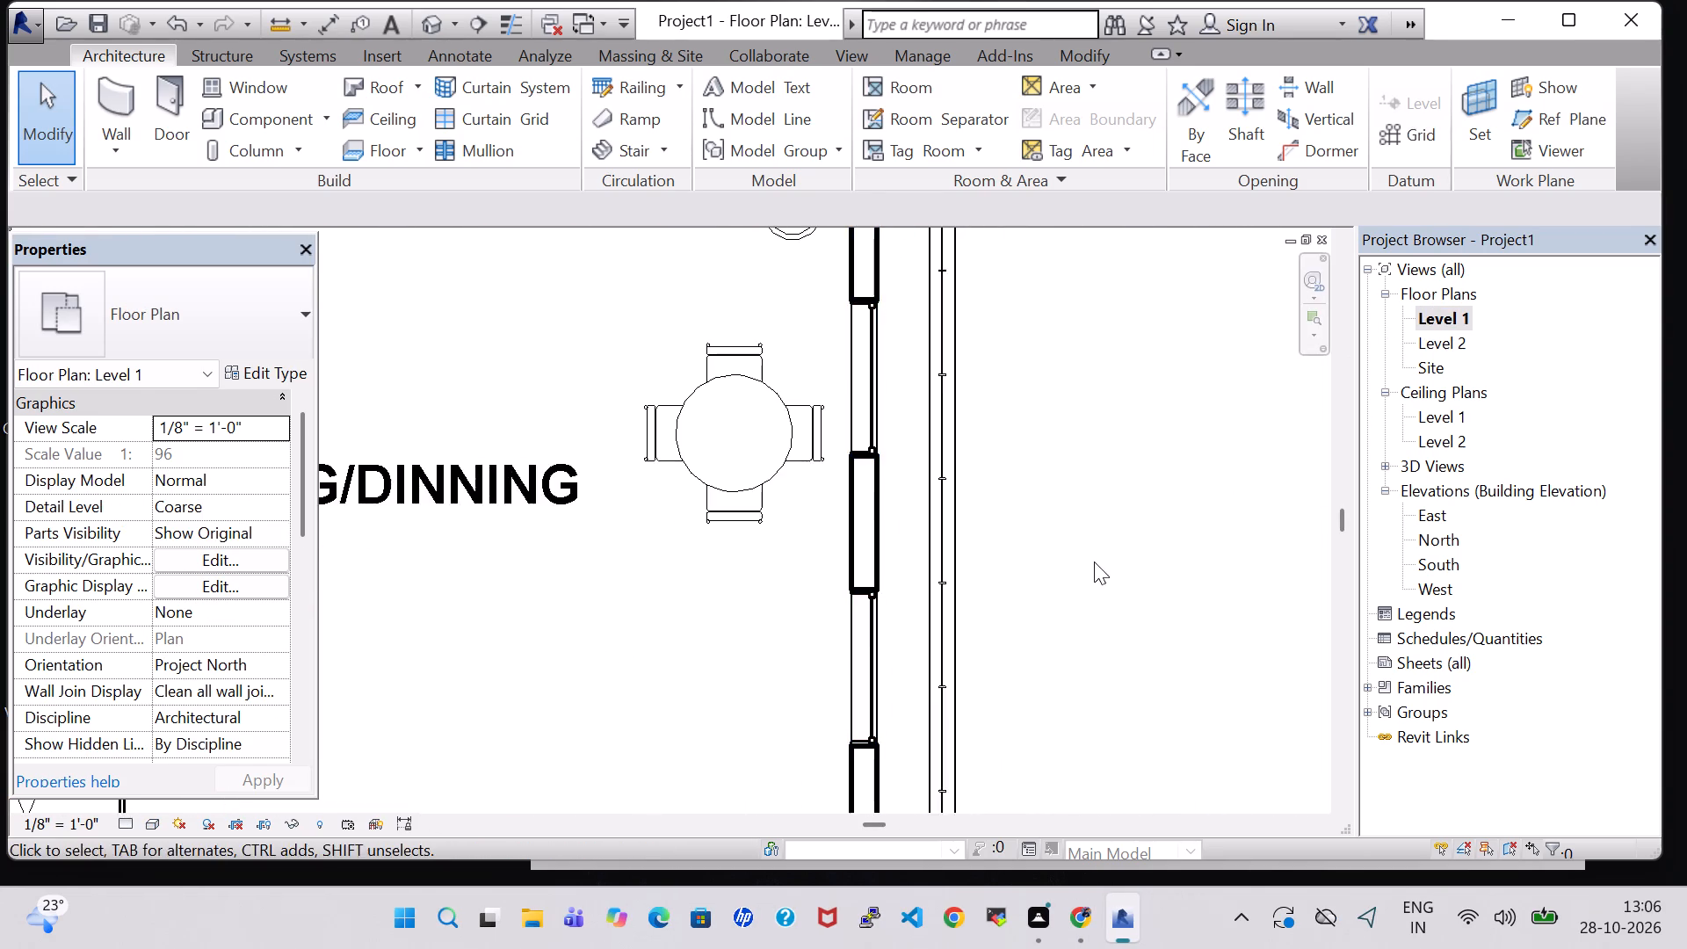
{"action": "middle_click_drag", "start_coordinate": [1094, 561], "coordinate": [1092, 420]}
{"action": "scroll", "coordinate": [1092, 413], "scroll_direction": "down", "scroll_amount": 4}
{"action": "left_click", "coordinate": [267, 119]}
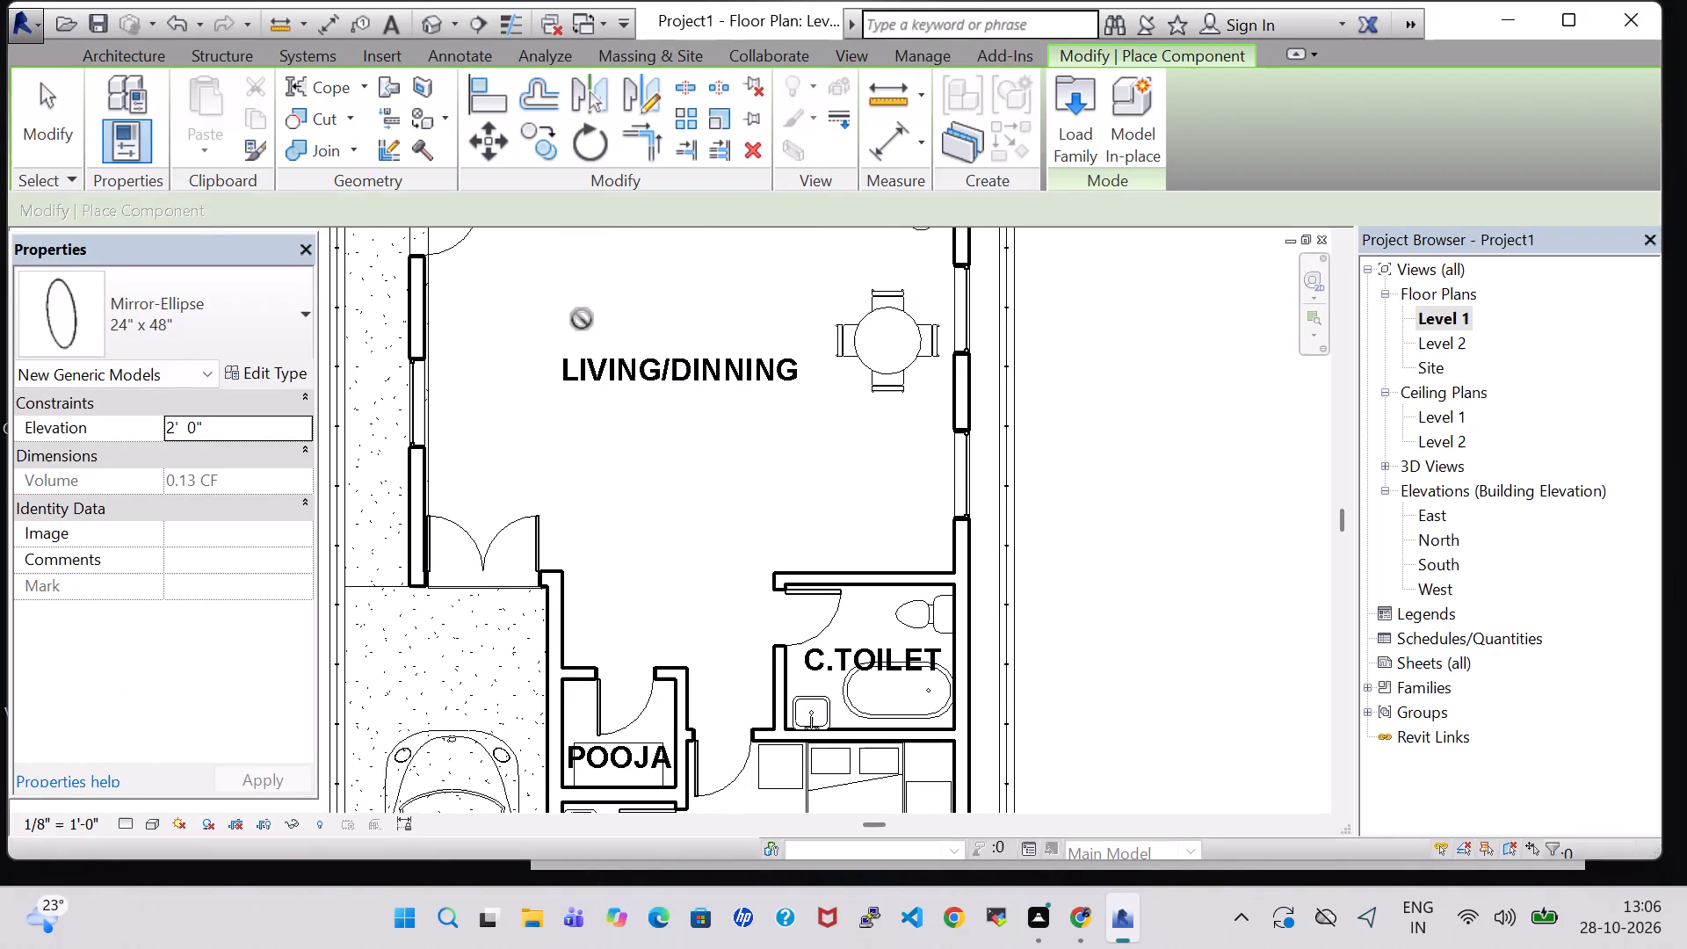
{"action": "key", "text": "Escape"}
{"action": "key", "text": "Escape"}
{"action": "key", "text": "Escape"}
{"action": "left_click", "coordinate": [252, 110]}
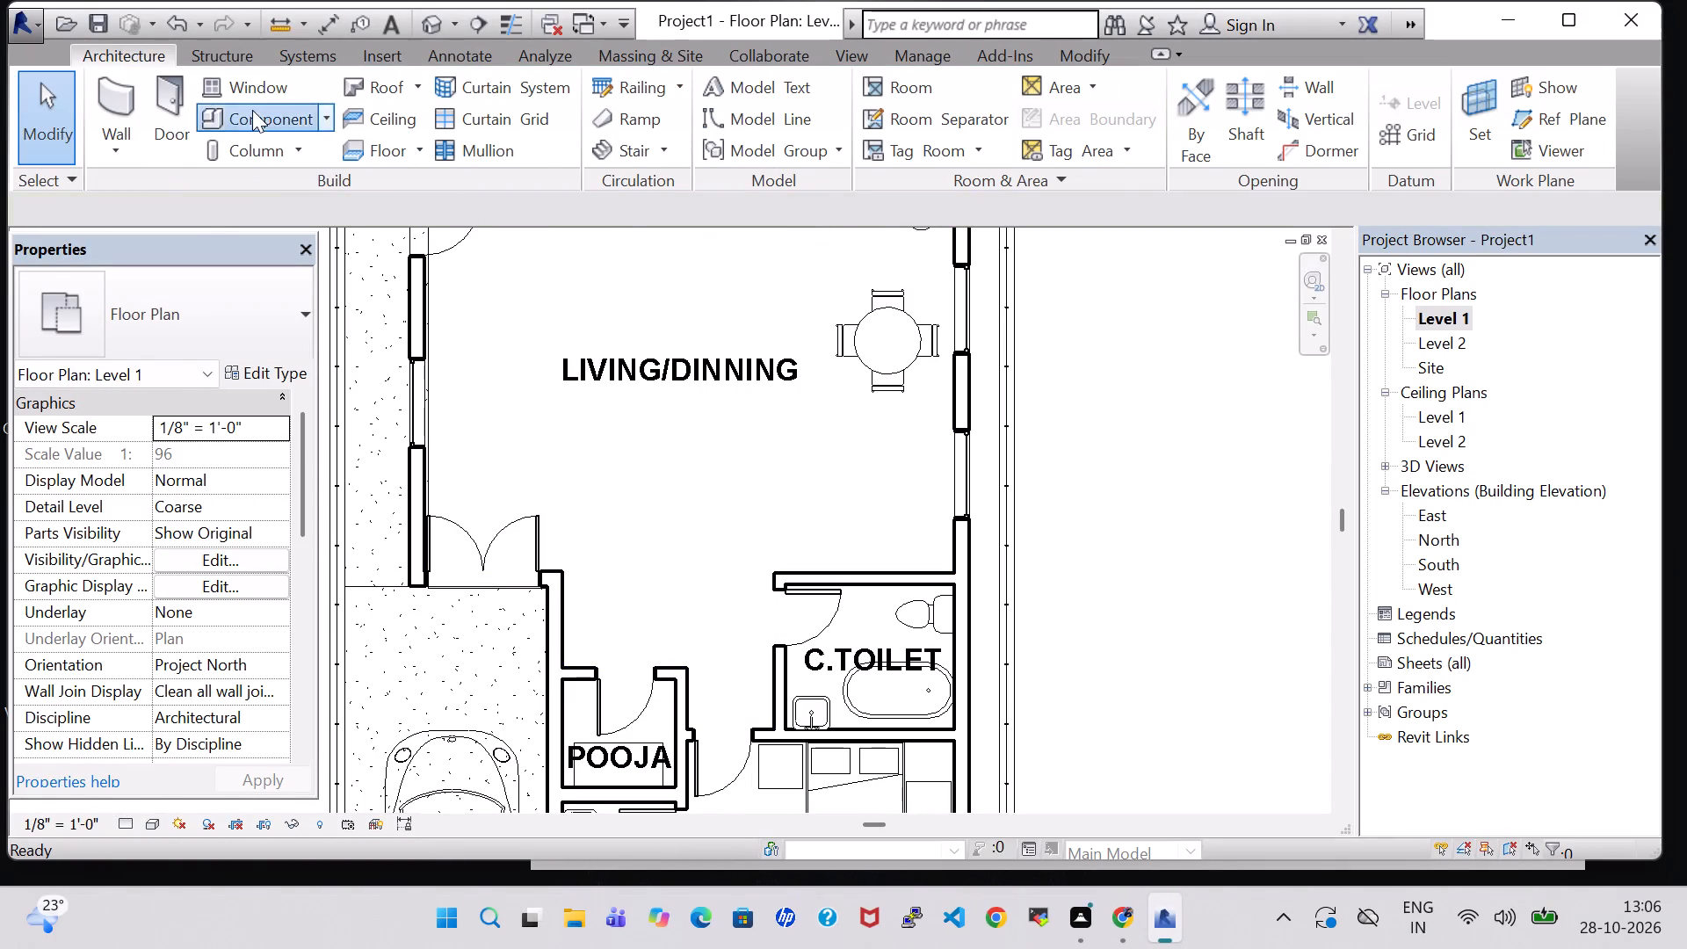
{"action": "left_click", "coordinate": [1082, 130]}
{"action": "scroll", "coordinate": [903, 348], "scroll_direction": "down", "scroll_amount": 1}
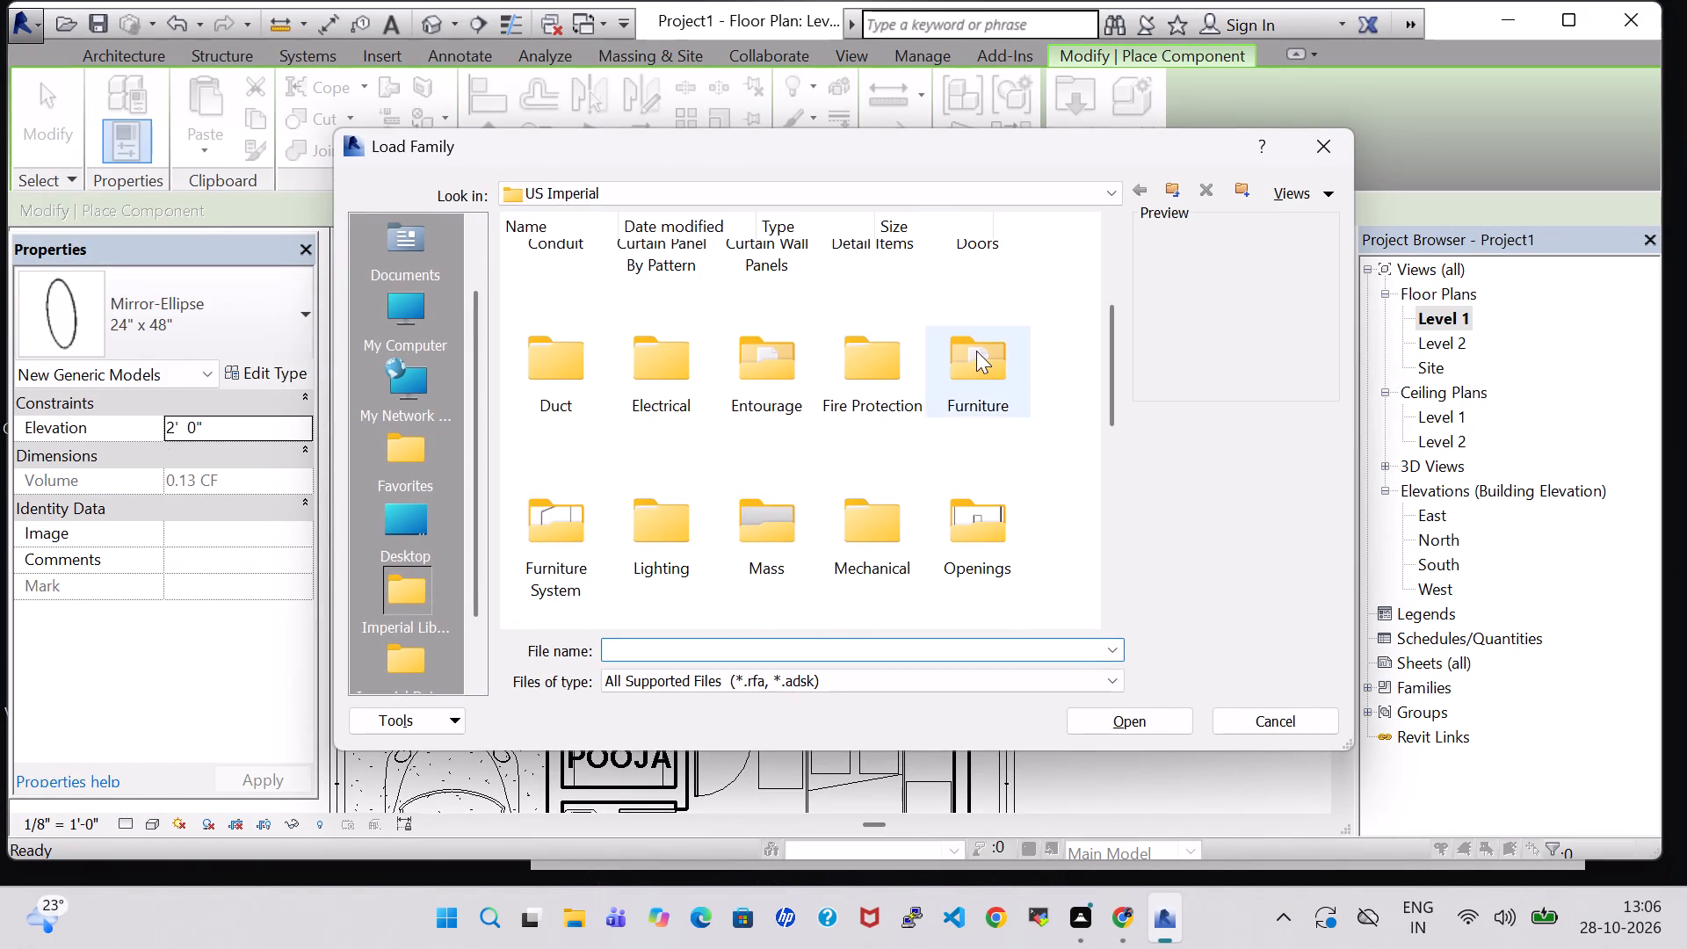
{"action": "double_click", "coordinate": [977, 351]}
{"action": "double_click", "coordinate": [851, 284]}
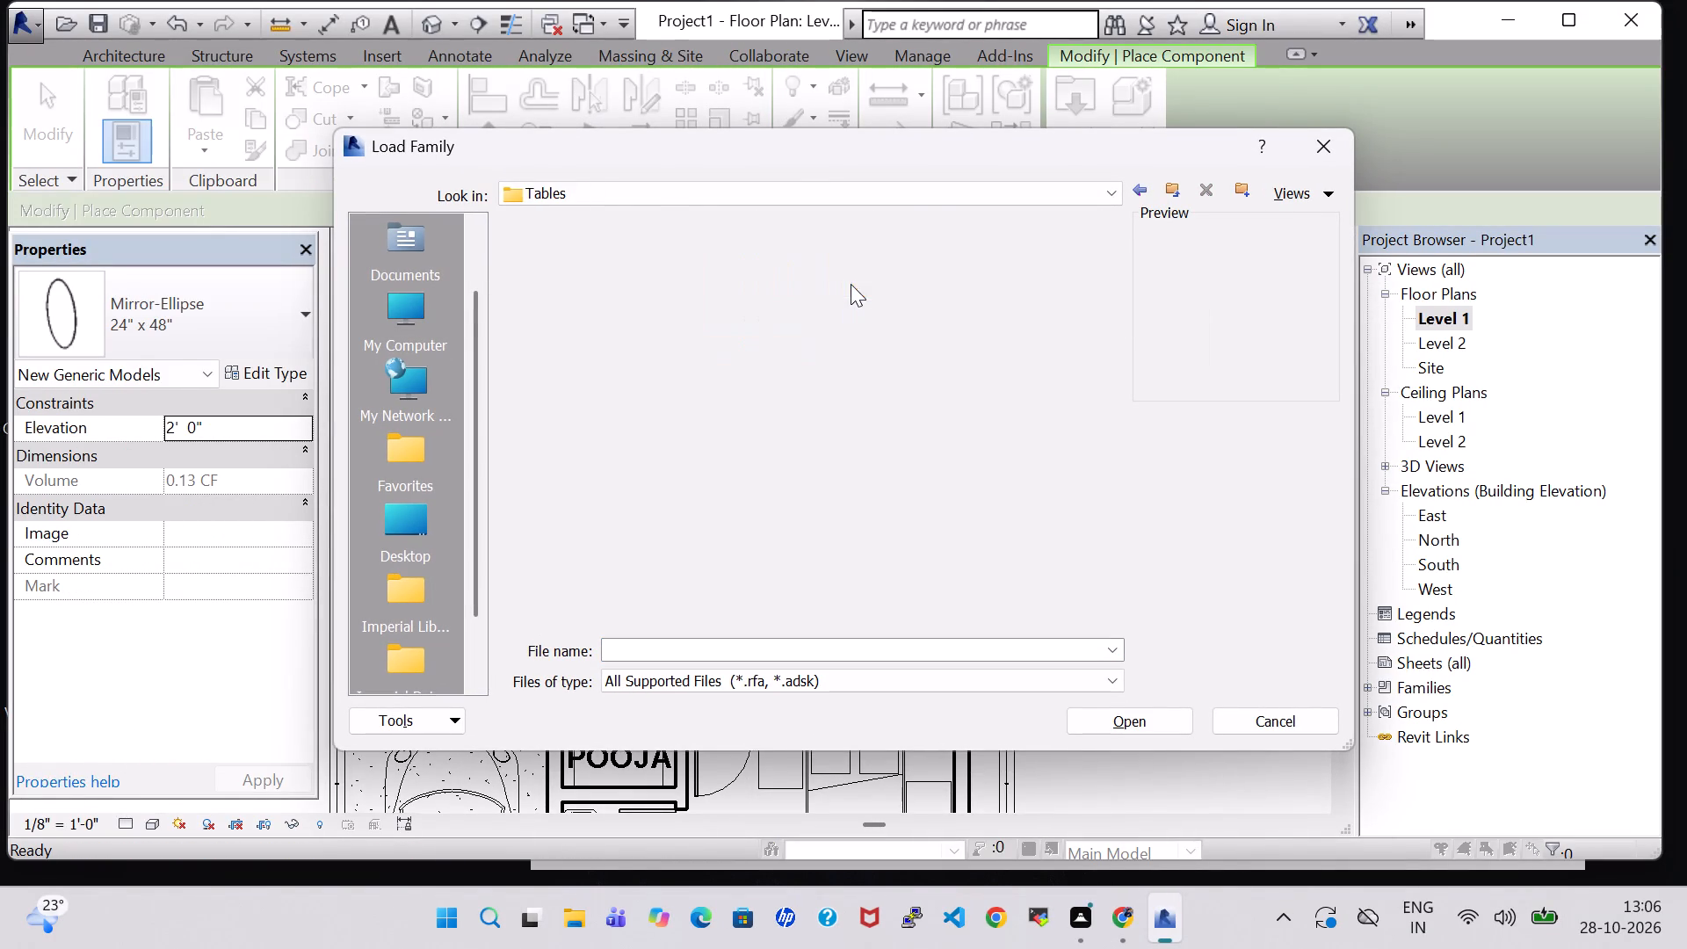
{"action": "left_click", "coordinate": [568, 582]}
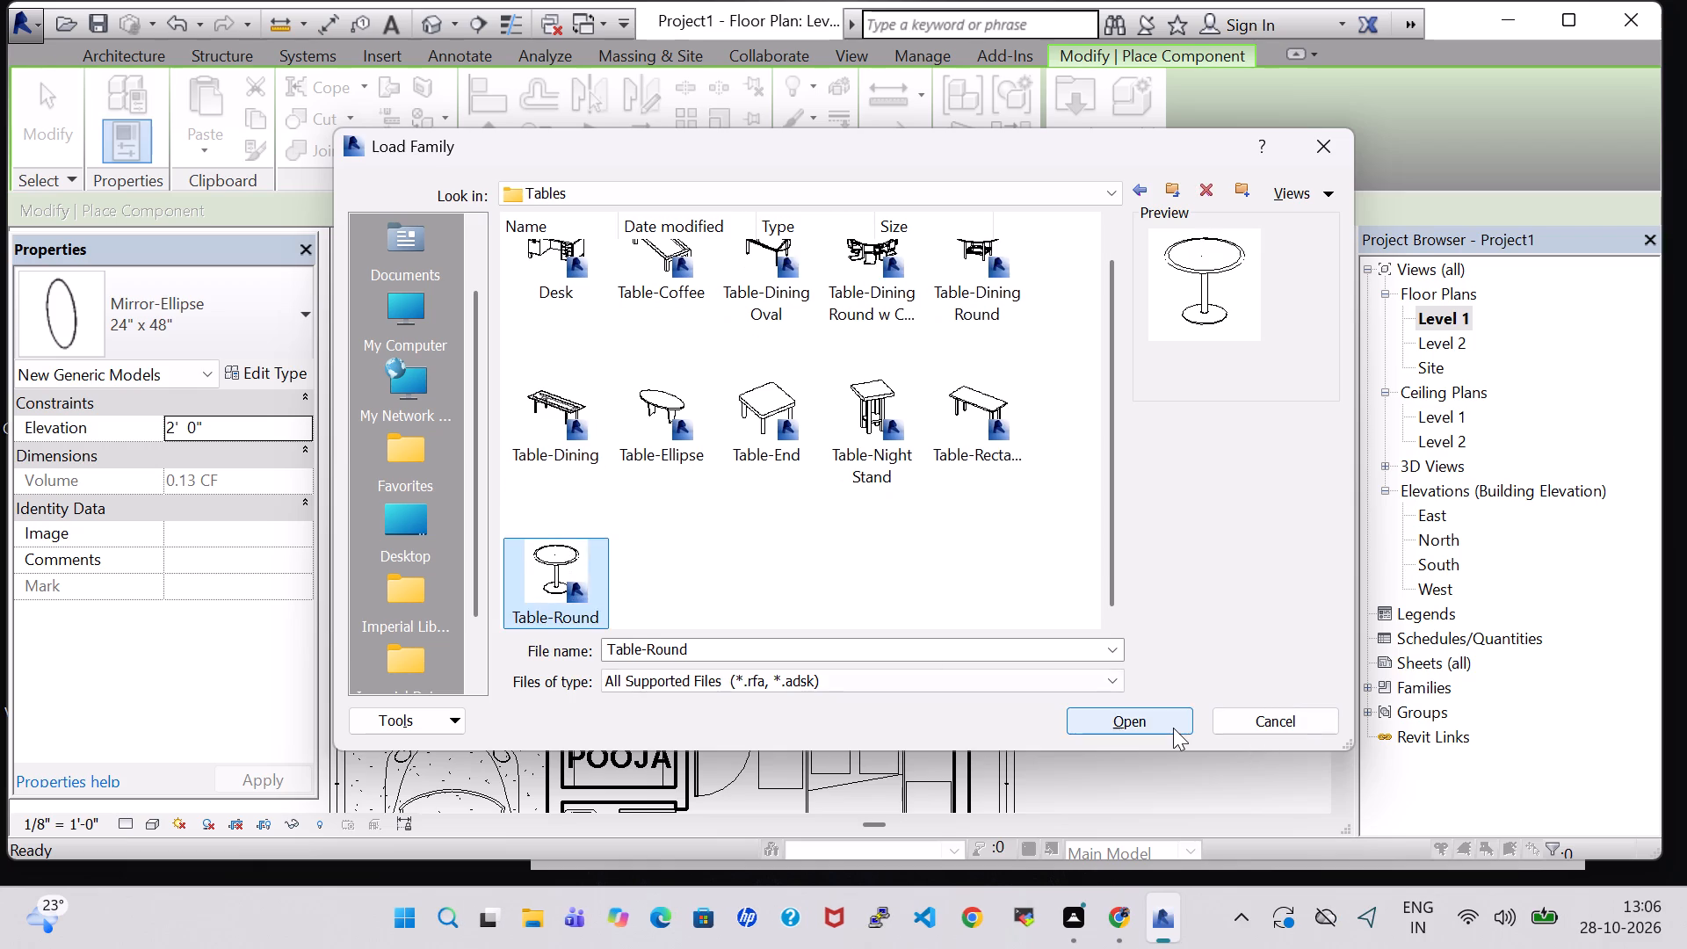
{"action": "left_click", "coordinate": [1173, 728]}
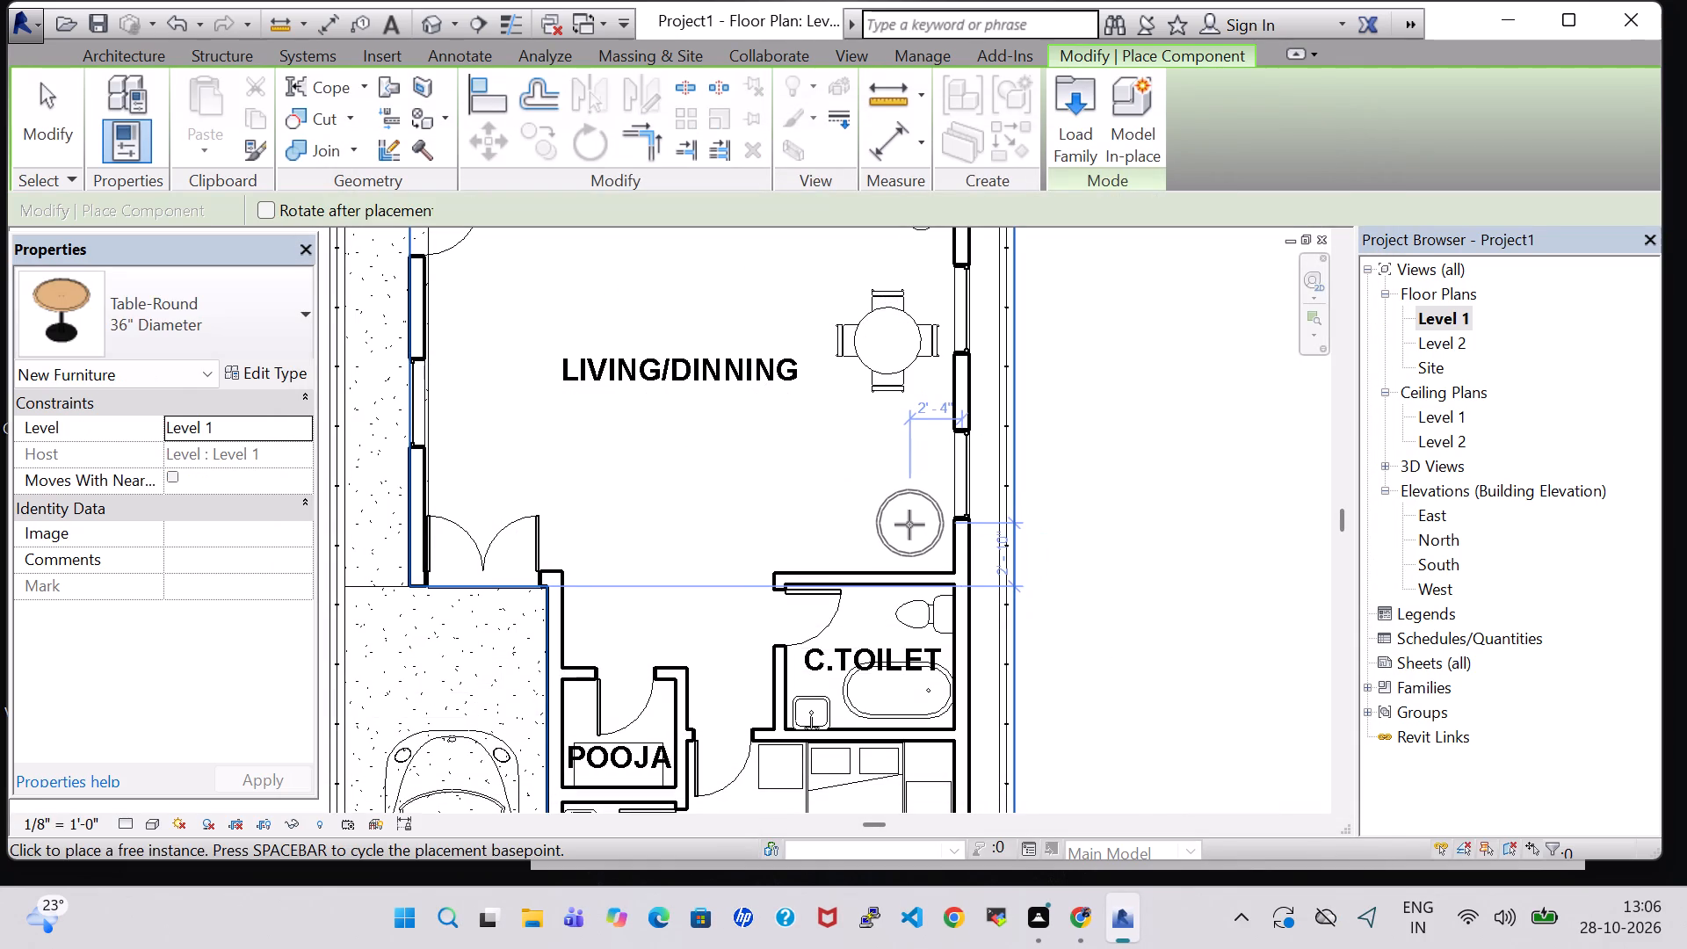
Place the 36" Diameter round table in the LIVING/DINNING corner beside the C.TOILET wall, about 2' 4" from the outer side wall.
{"action": "left_click", "coordinate": [910, 536]}
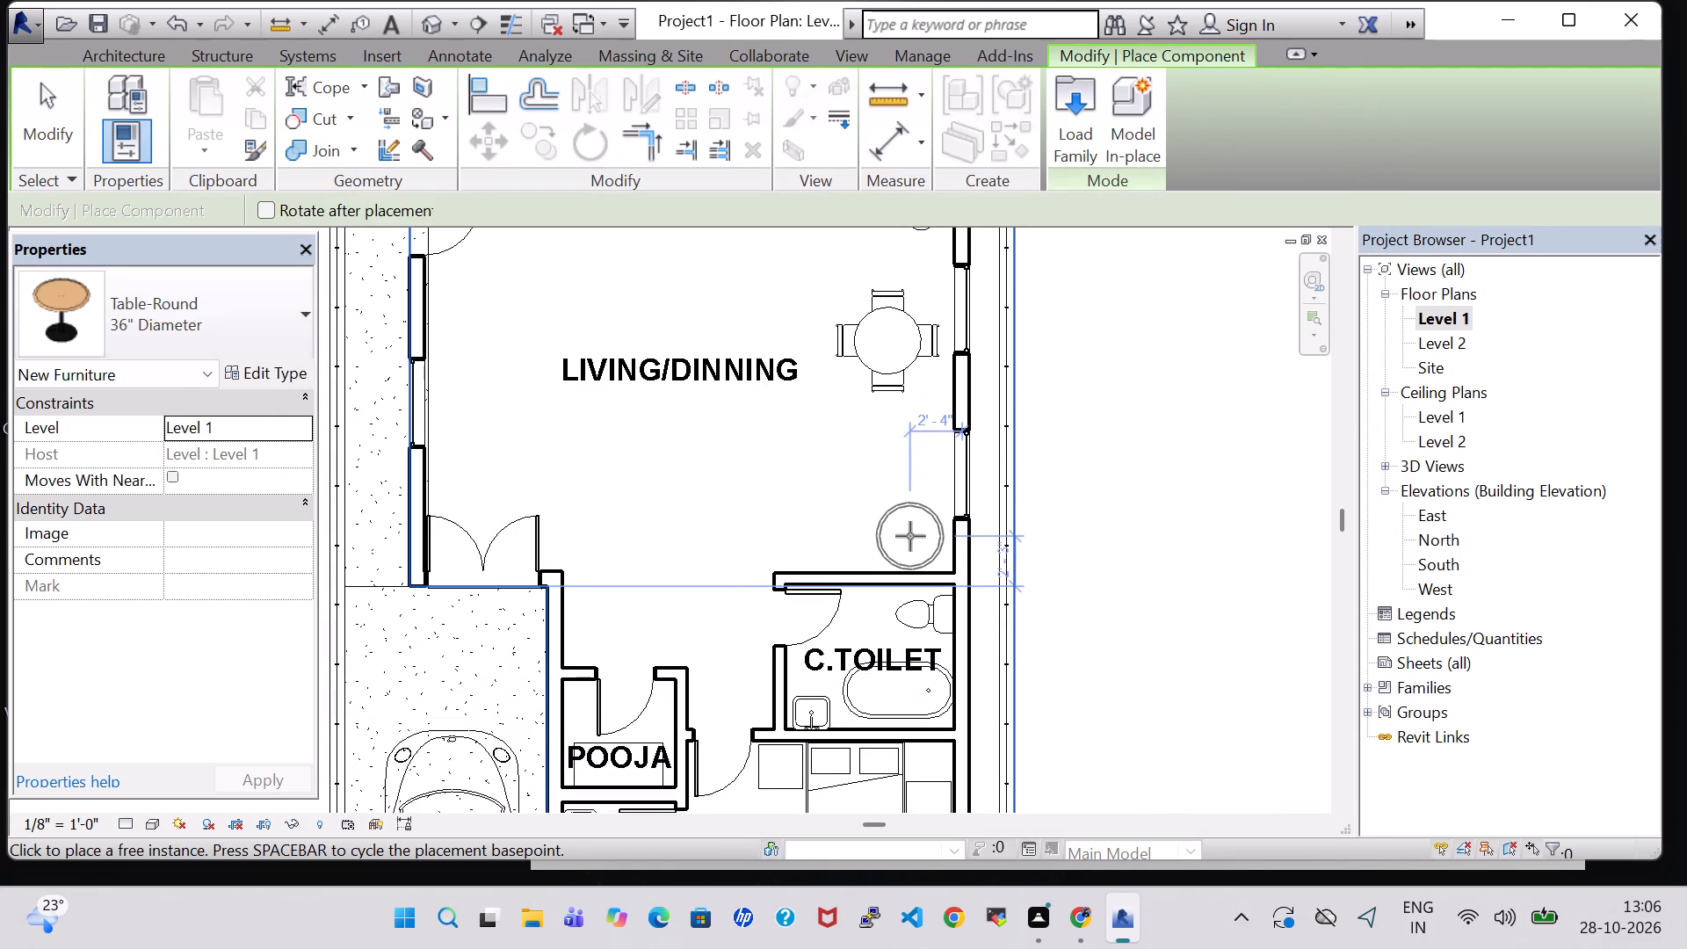
{"action": "key", "text": "Escape"}
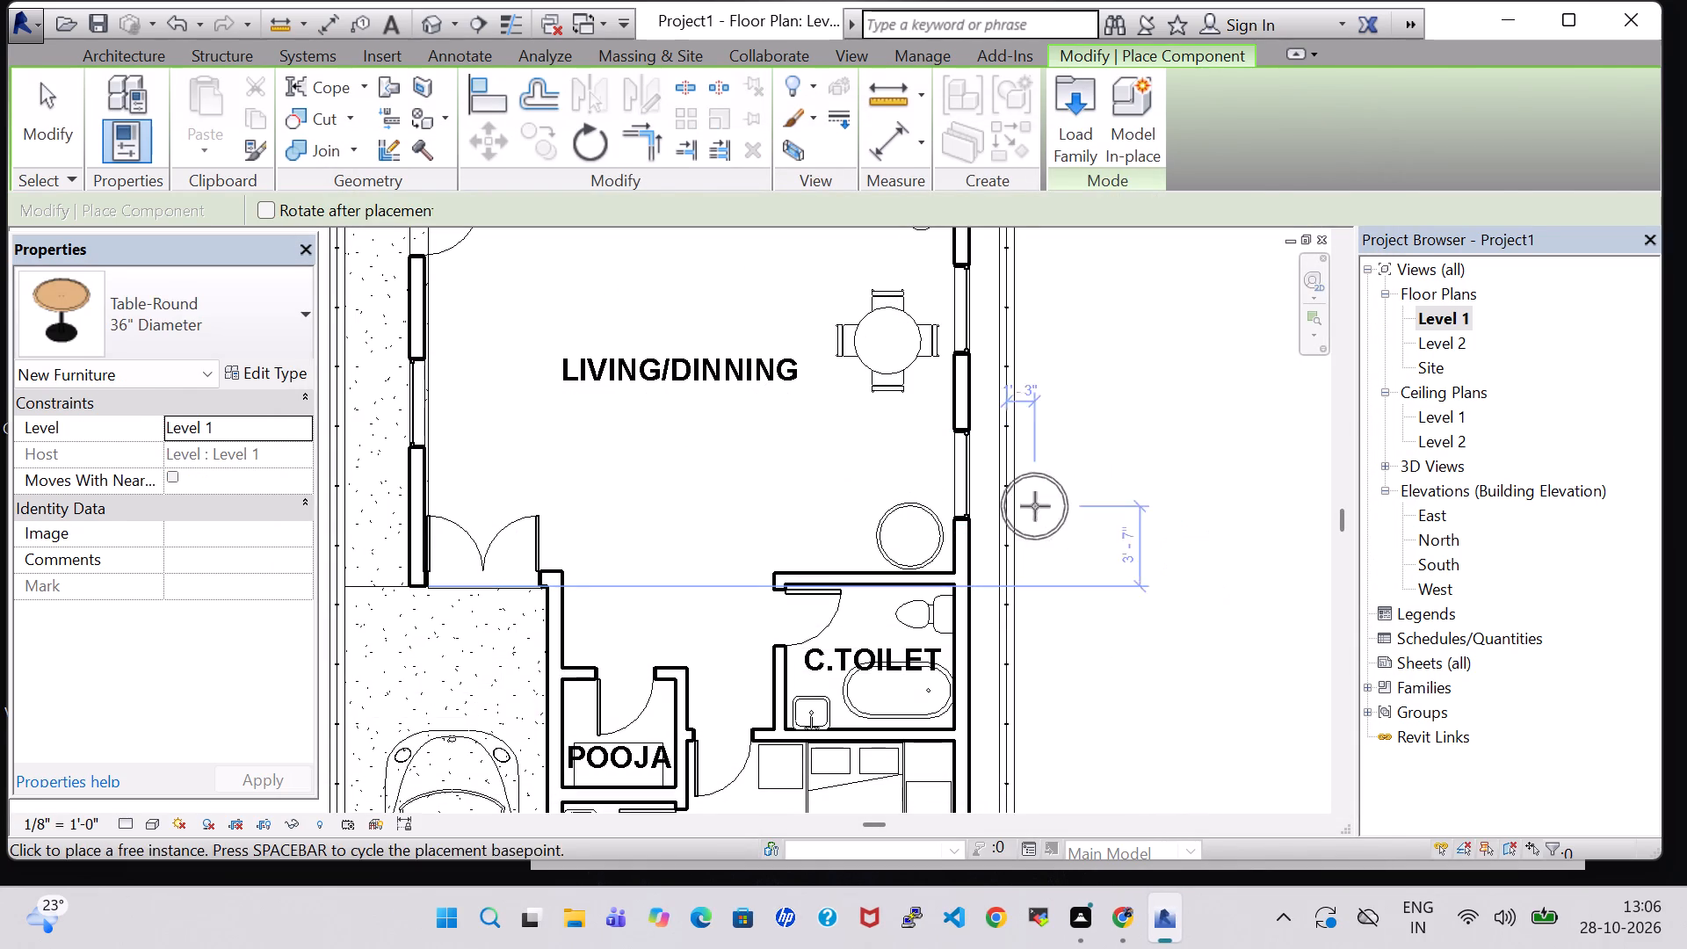
{"action": "key", "text": "Escape"}
Load the Sofa-Corbu family from the library's Furniture Seating folder for placement.
{"action": "middle_click_drag", "start_coordinate": [1119, 489], "coordinate": [1048, 577]}
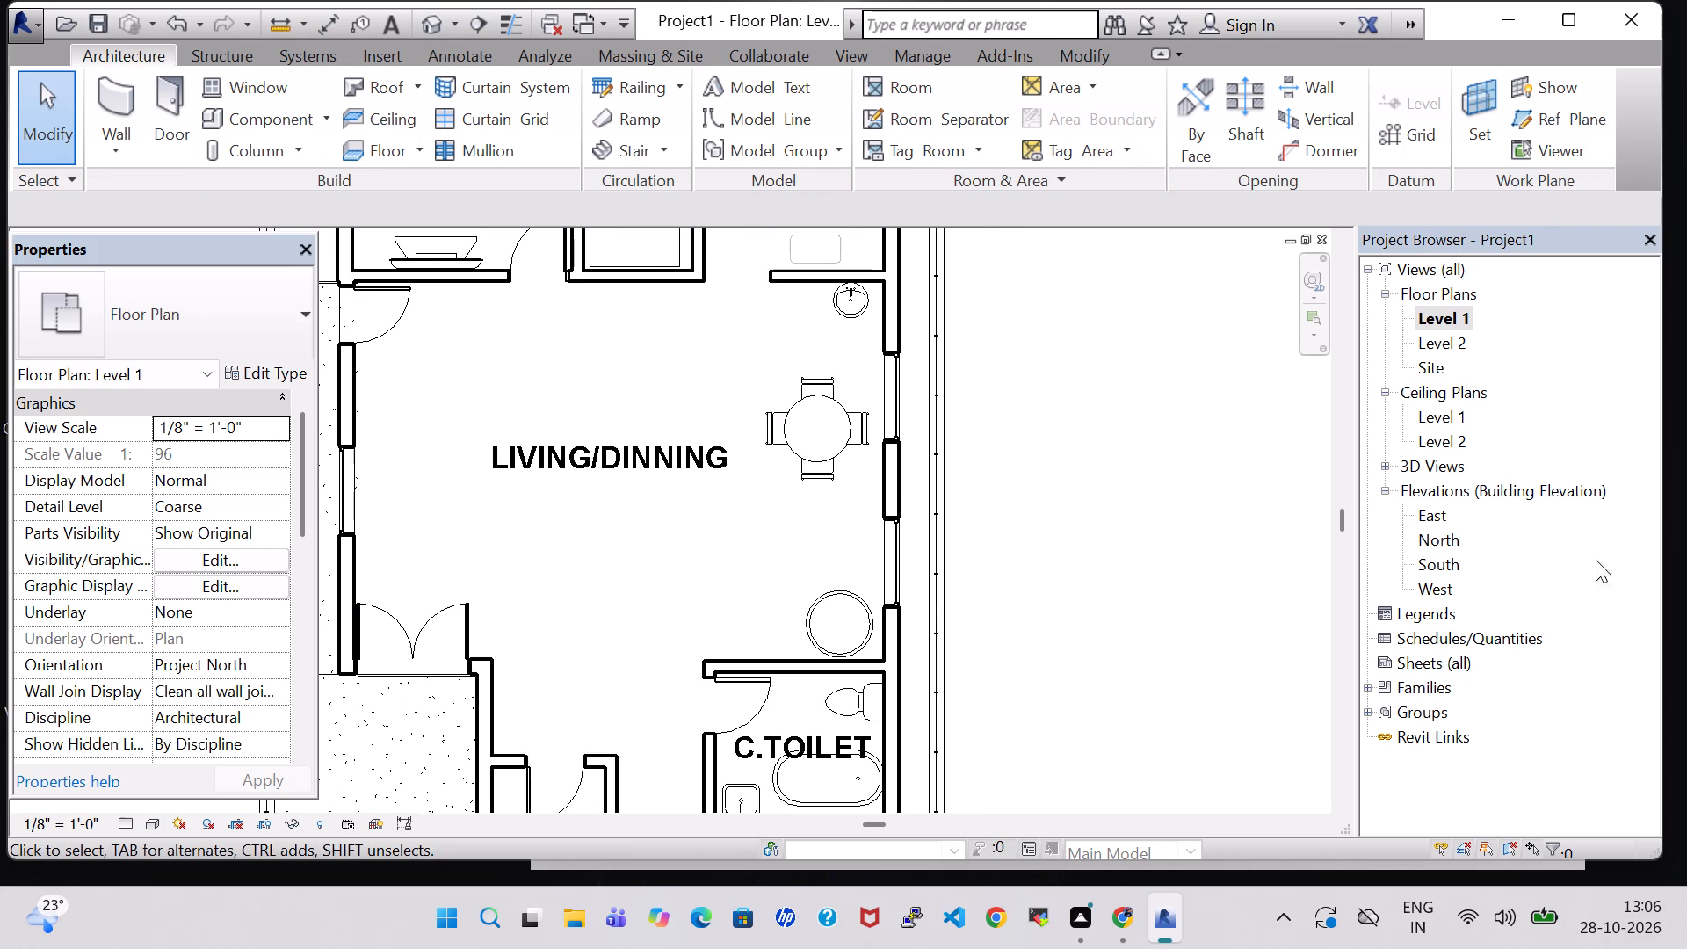
{"action": "left_click", "coordinate": [279, 121]}
{"action": "left_click", "coordinate": [1075, 121]}
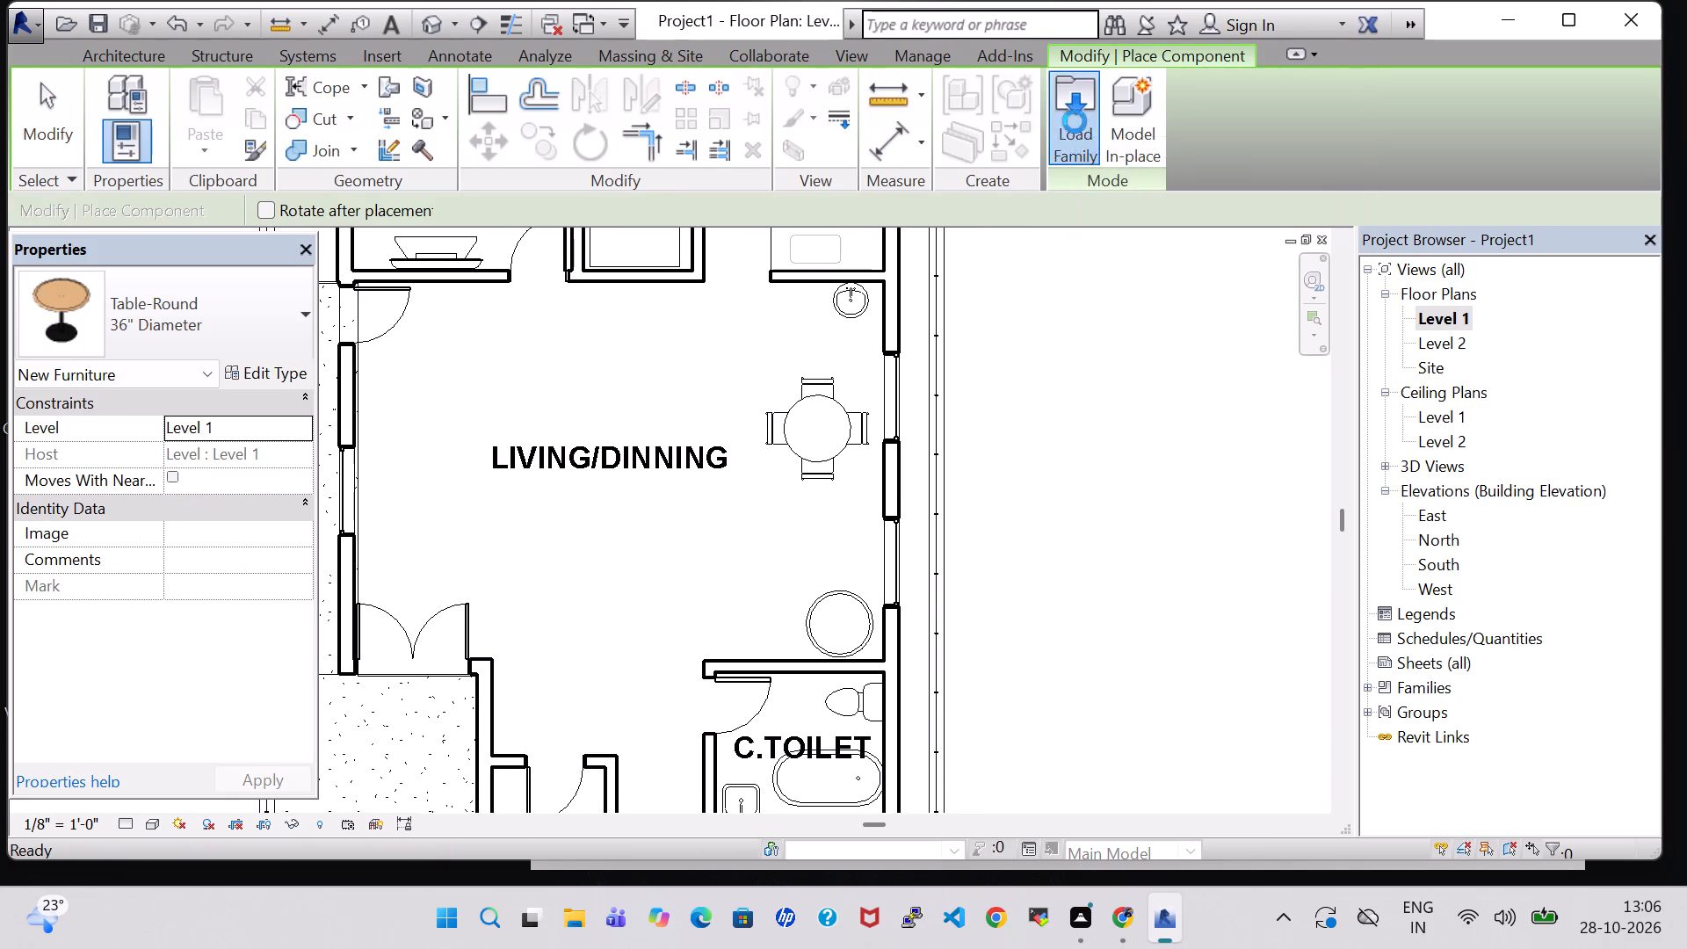
{"action": "scroll", "coordinate": [856, 331], "scroll_direction": "down", "scroll_amount": 1}
{"action": "double_click", "coordinate": [984, 336]}
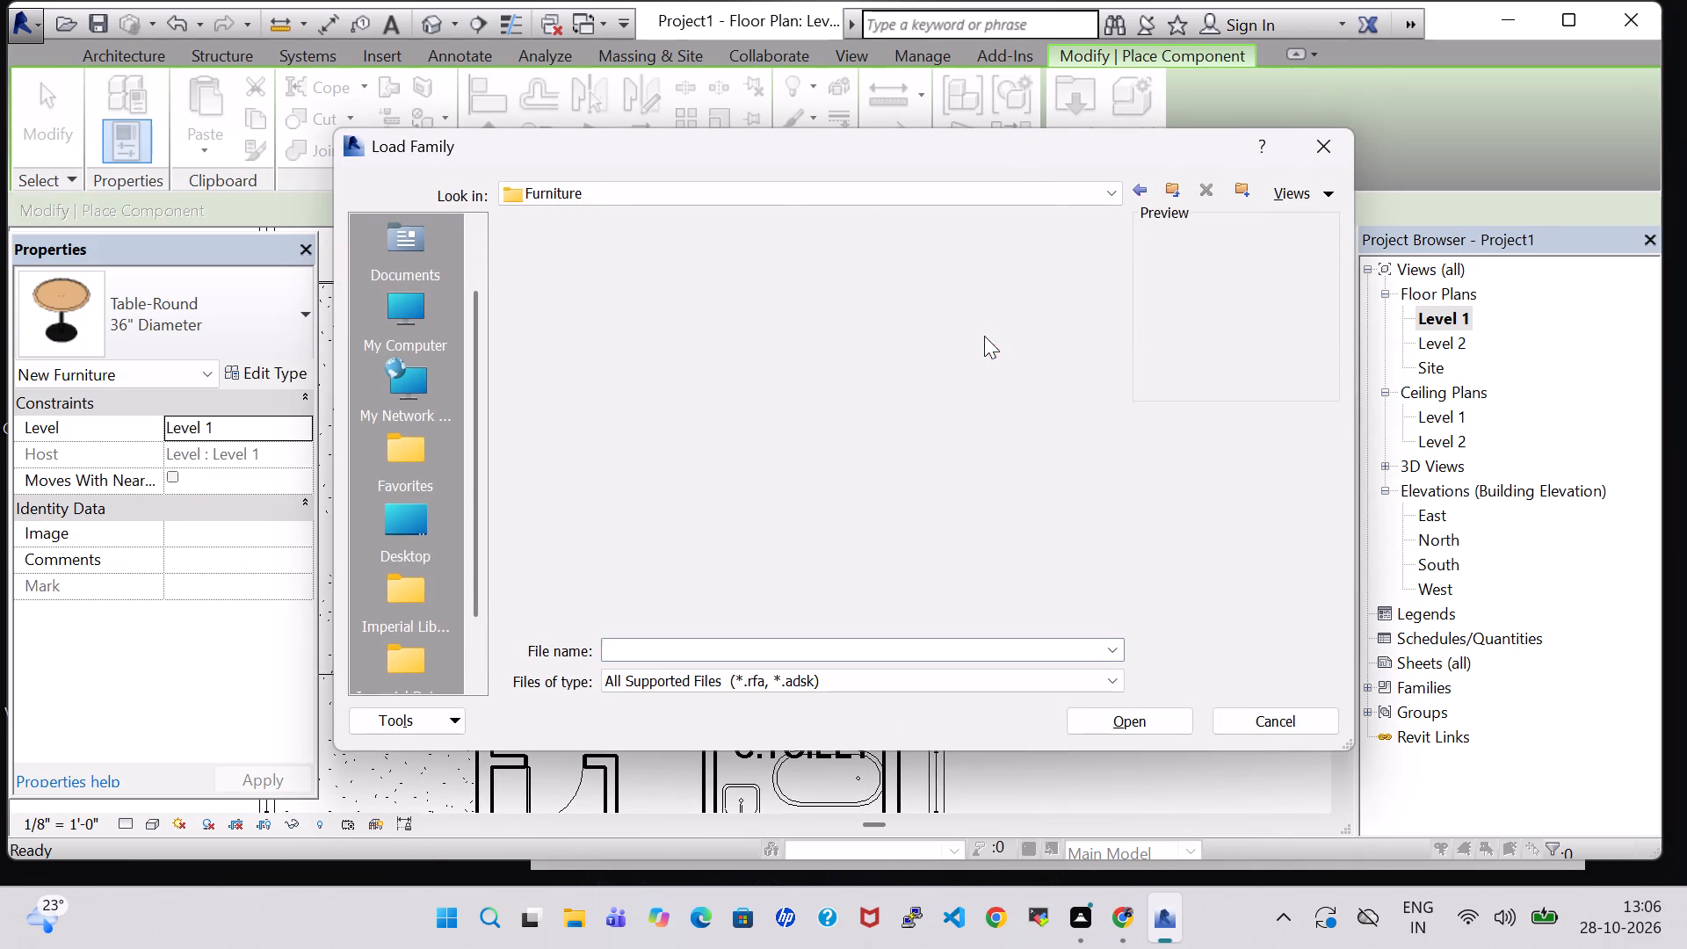
{"action": "double_click", "coordinate": [686, 295]}
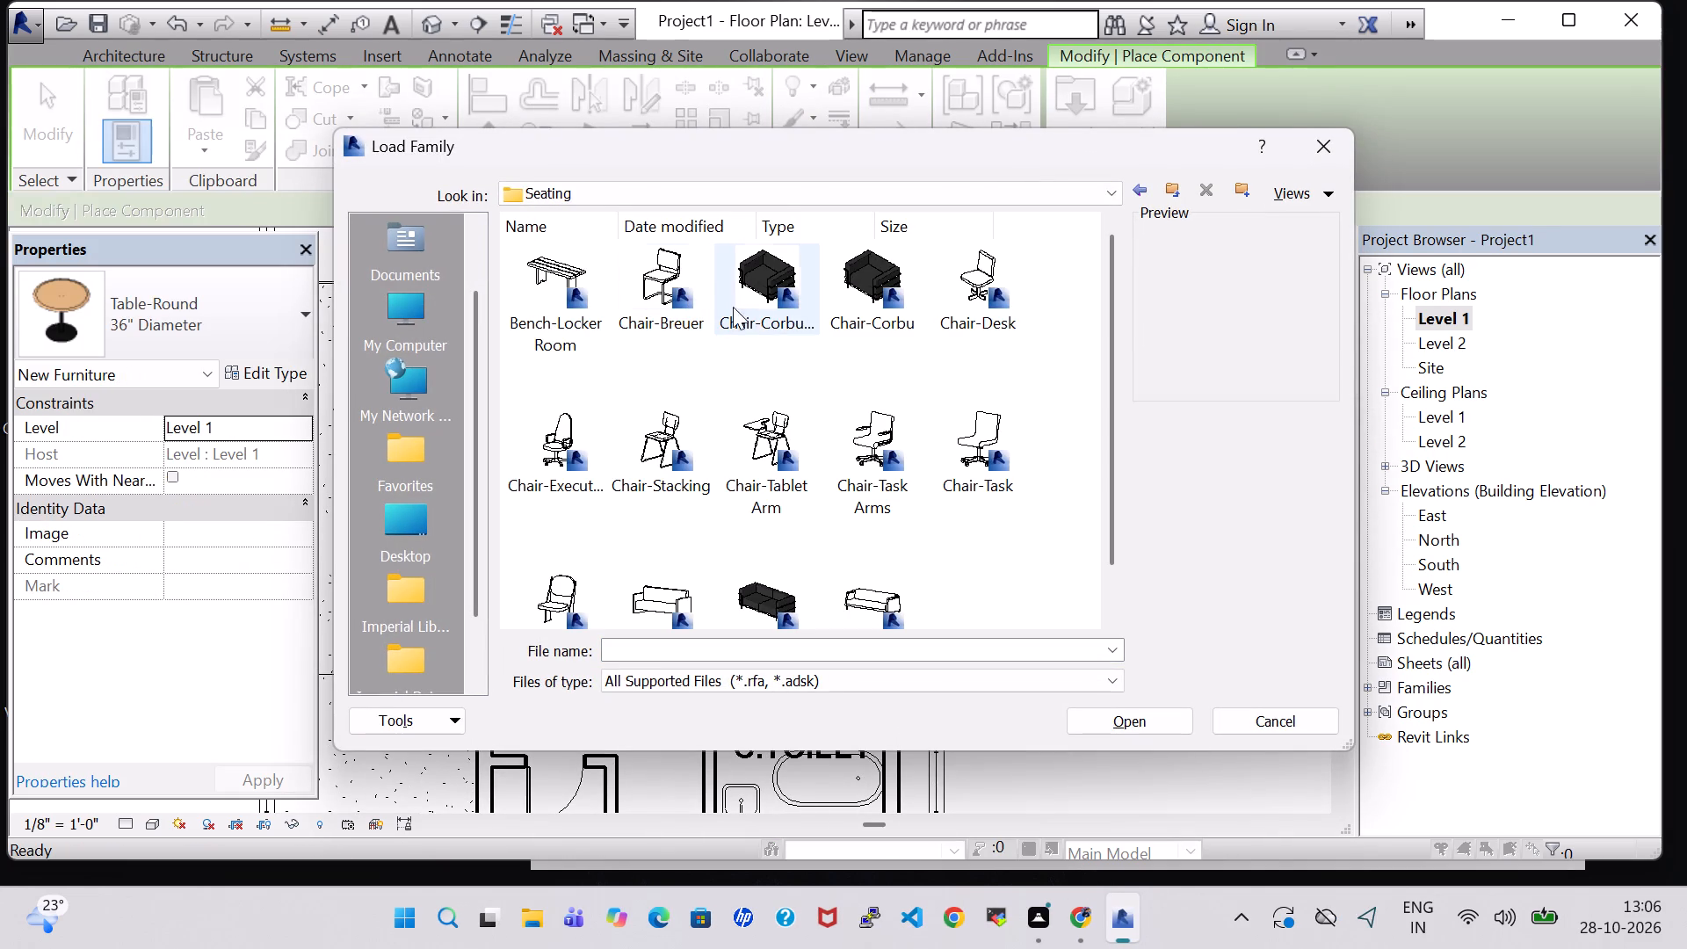
{"action": "scroll", "coordinate": [807, 355], "scroll_direction": "down", "scroll_amount": 1}
{"action": "left_click", "coordinate": [784, 534]}
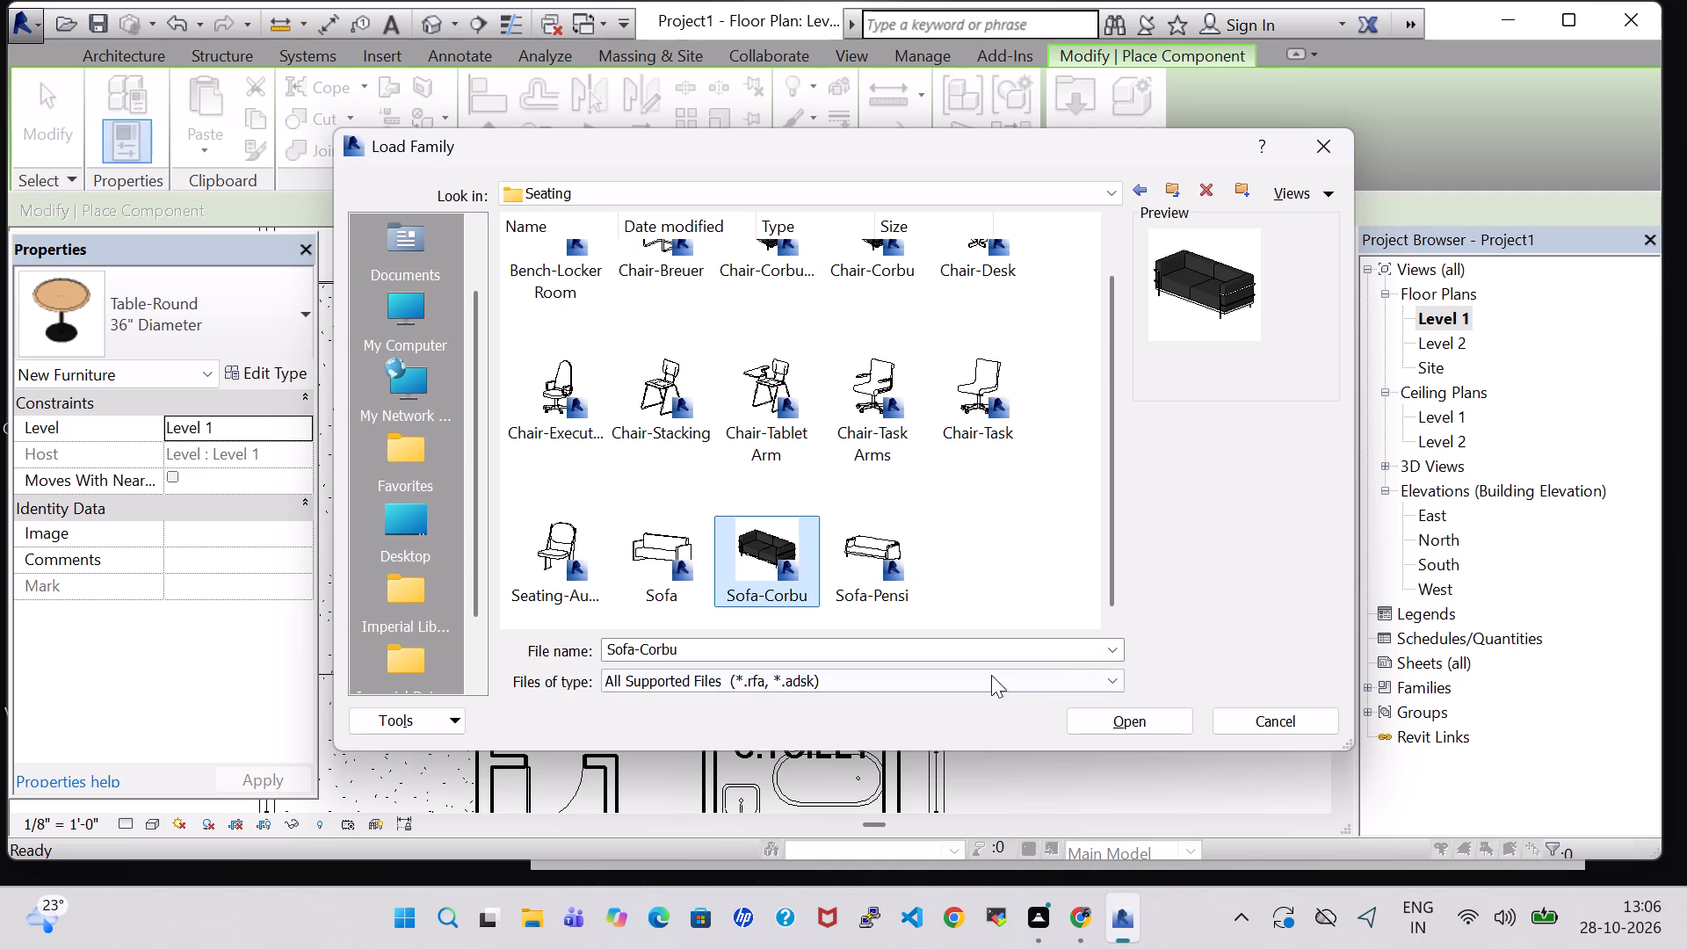
{"action": "left_click", "coordinate": [1128, 722]}
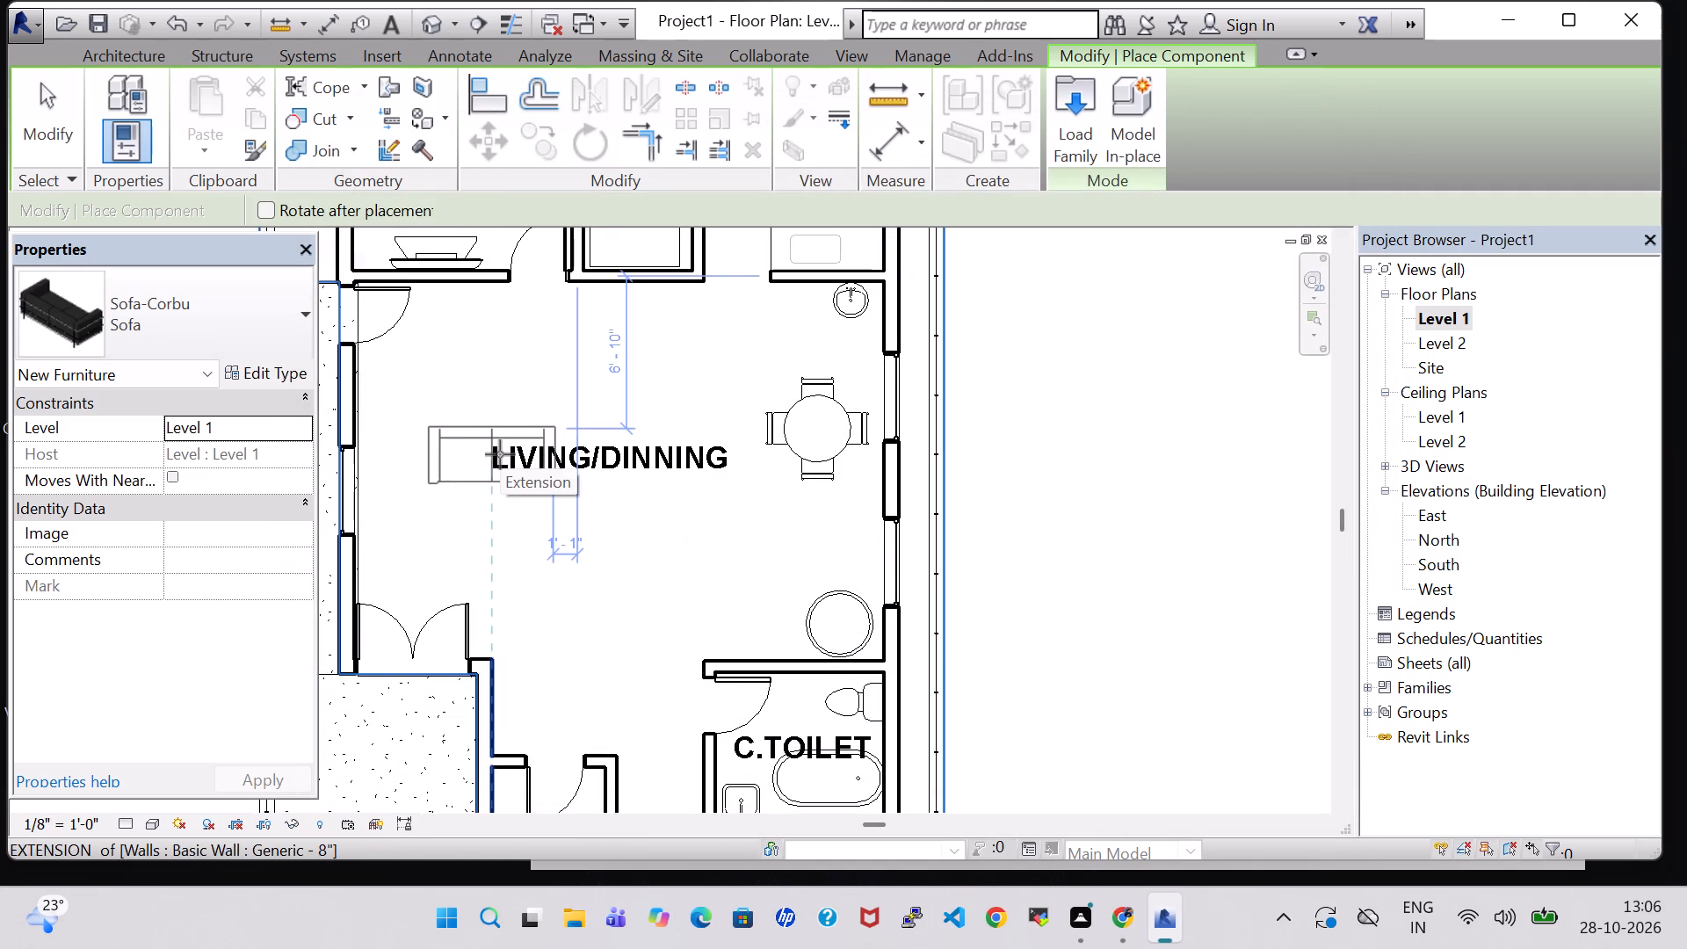
Place two parallel Sofa-Corbu sofas facing each other in LIVING/DINNING, about 3' 9" from the STORE-side wall and 4' 10" from the double-door end.
{"action": "key", "text": "space"}
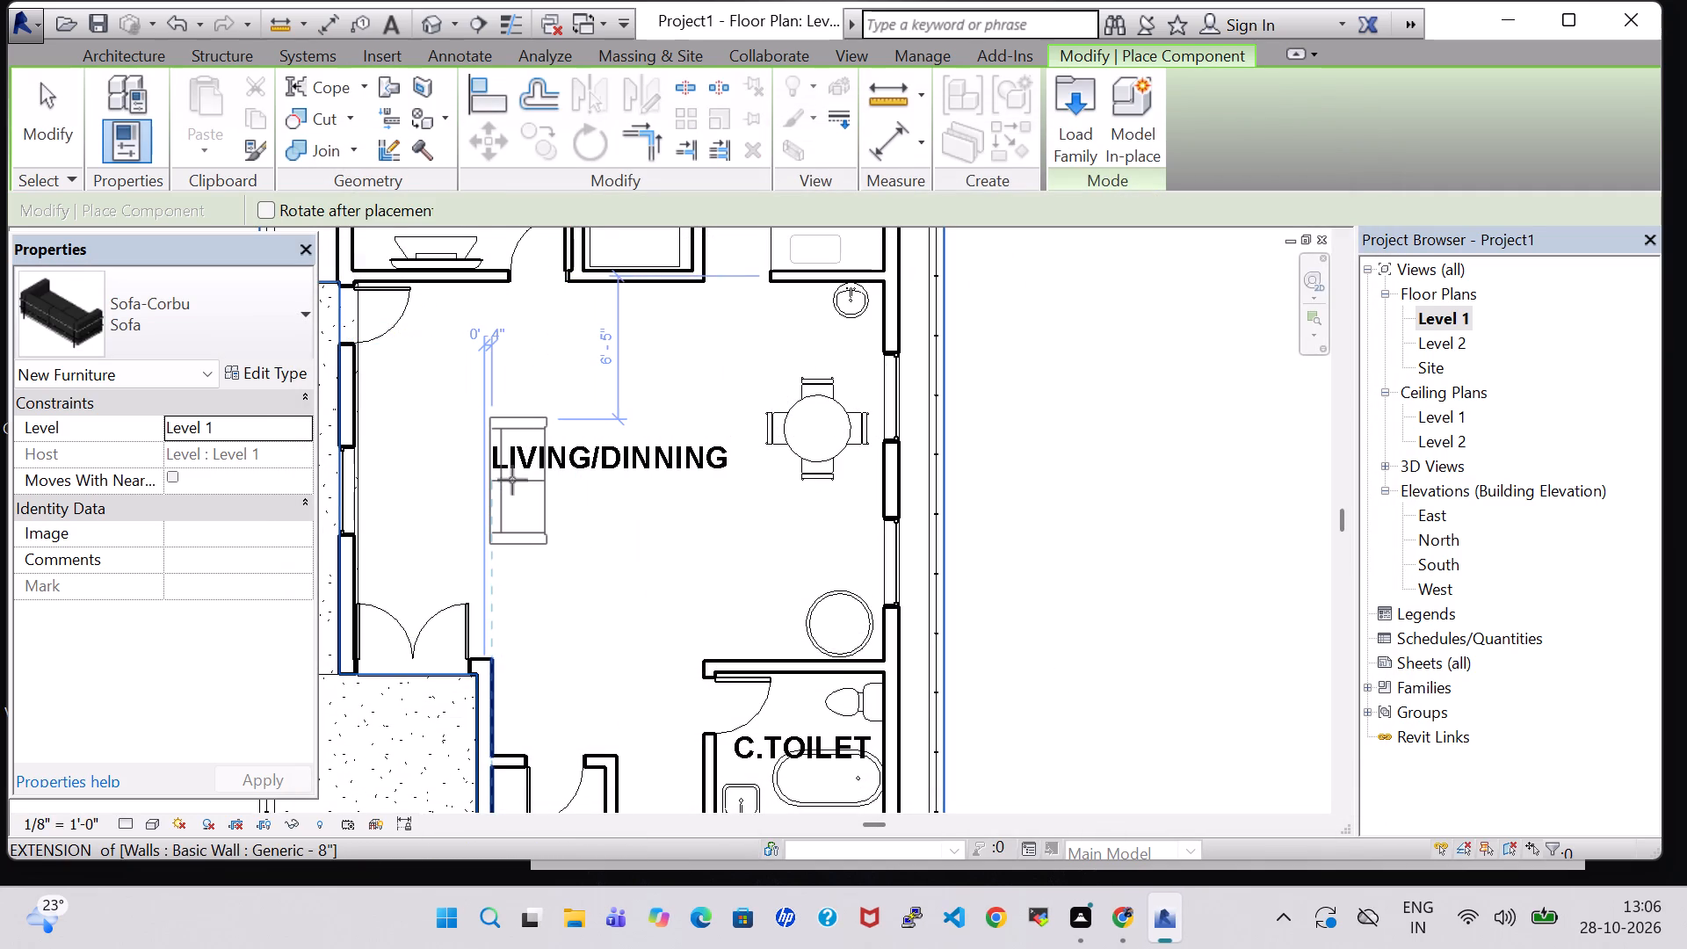
{"action": "scroll", "coordinate": [510, 480], "scroll_direction": "down", "scroll_amount": 2}
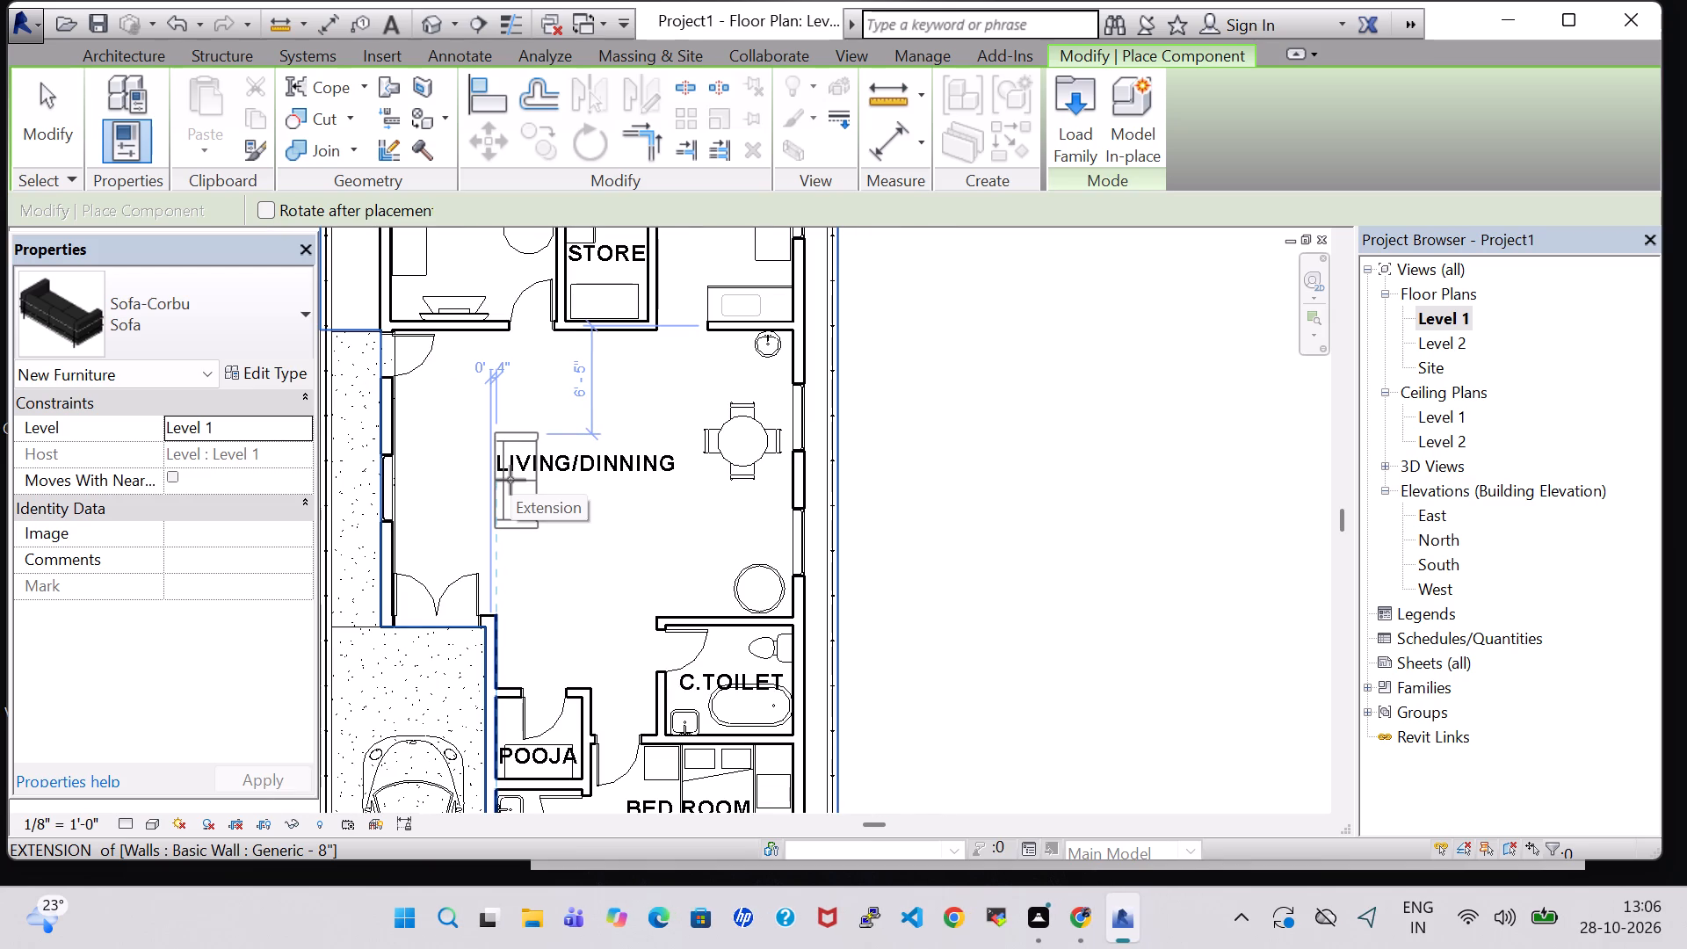
{"action": "key", "text": "space"}
{"action": "key", "text": "space"}
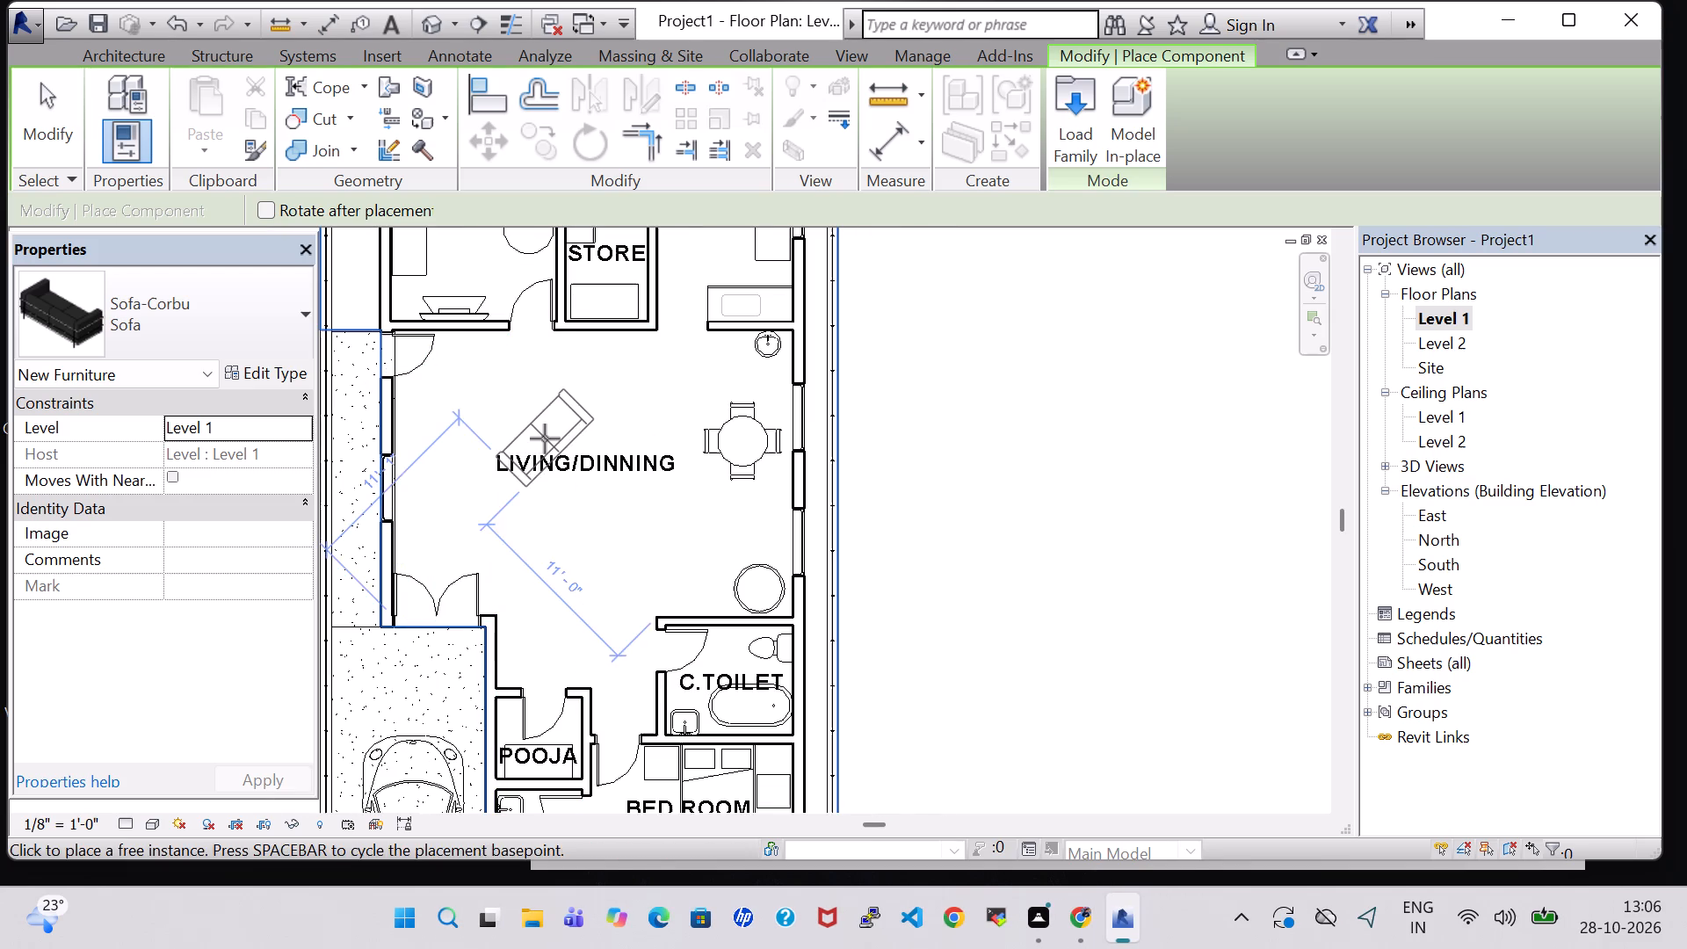
{"action": "key", "text": "space"}
{"action": "key", "text": "space"}
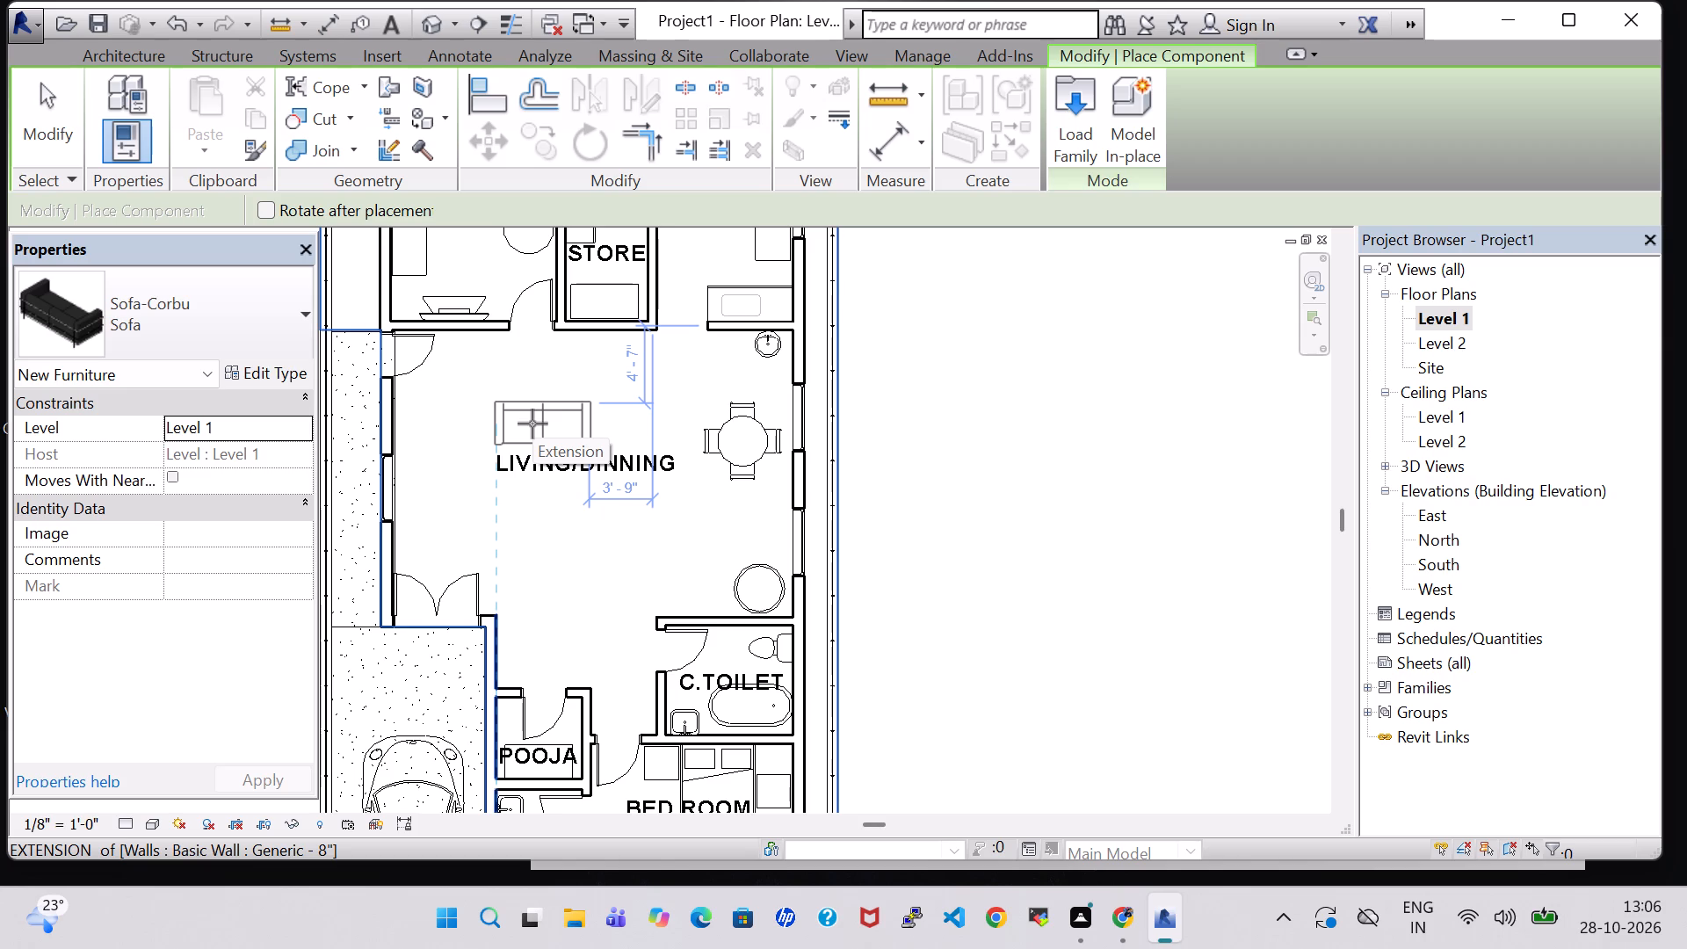
{"action": "left_click", "coordinate": [549, 409]}
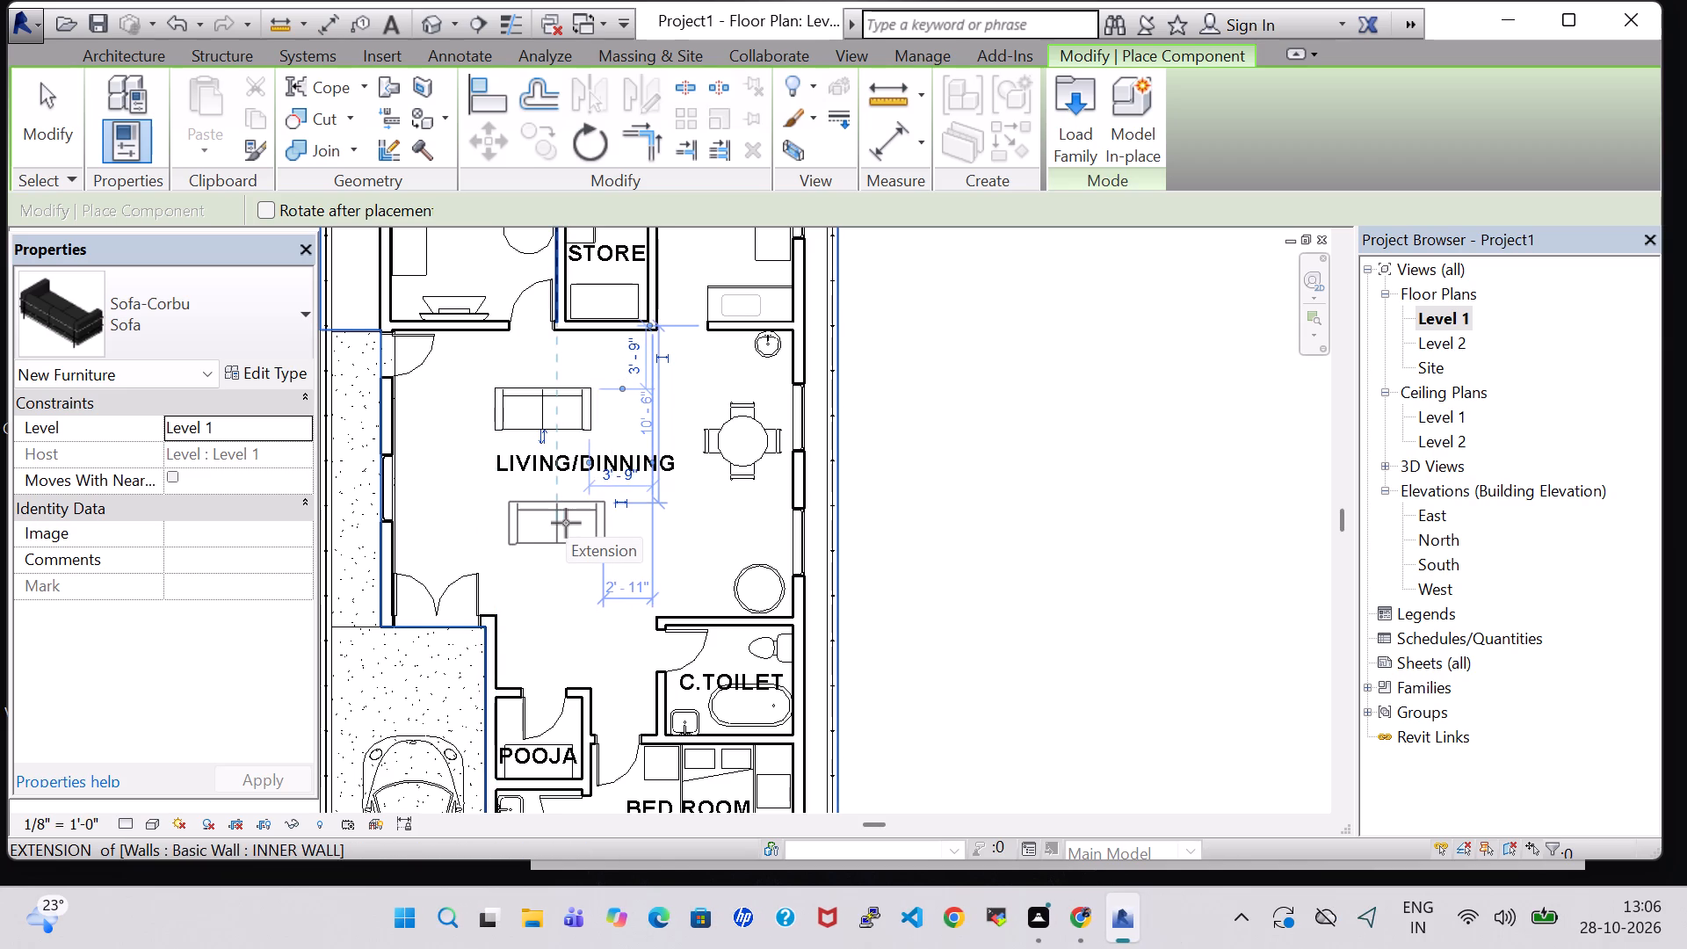
{"action": "key", "text": "space"}
{"action": "key", "text": "space"}
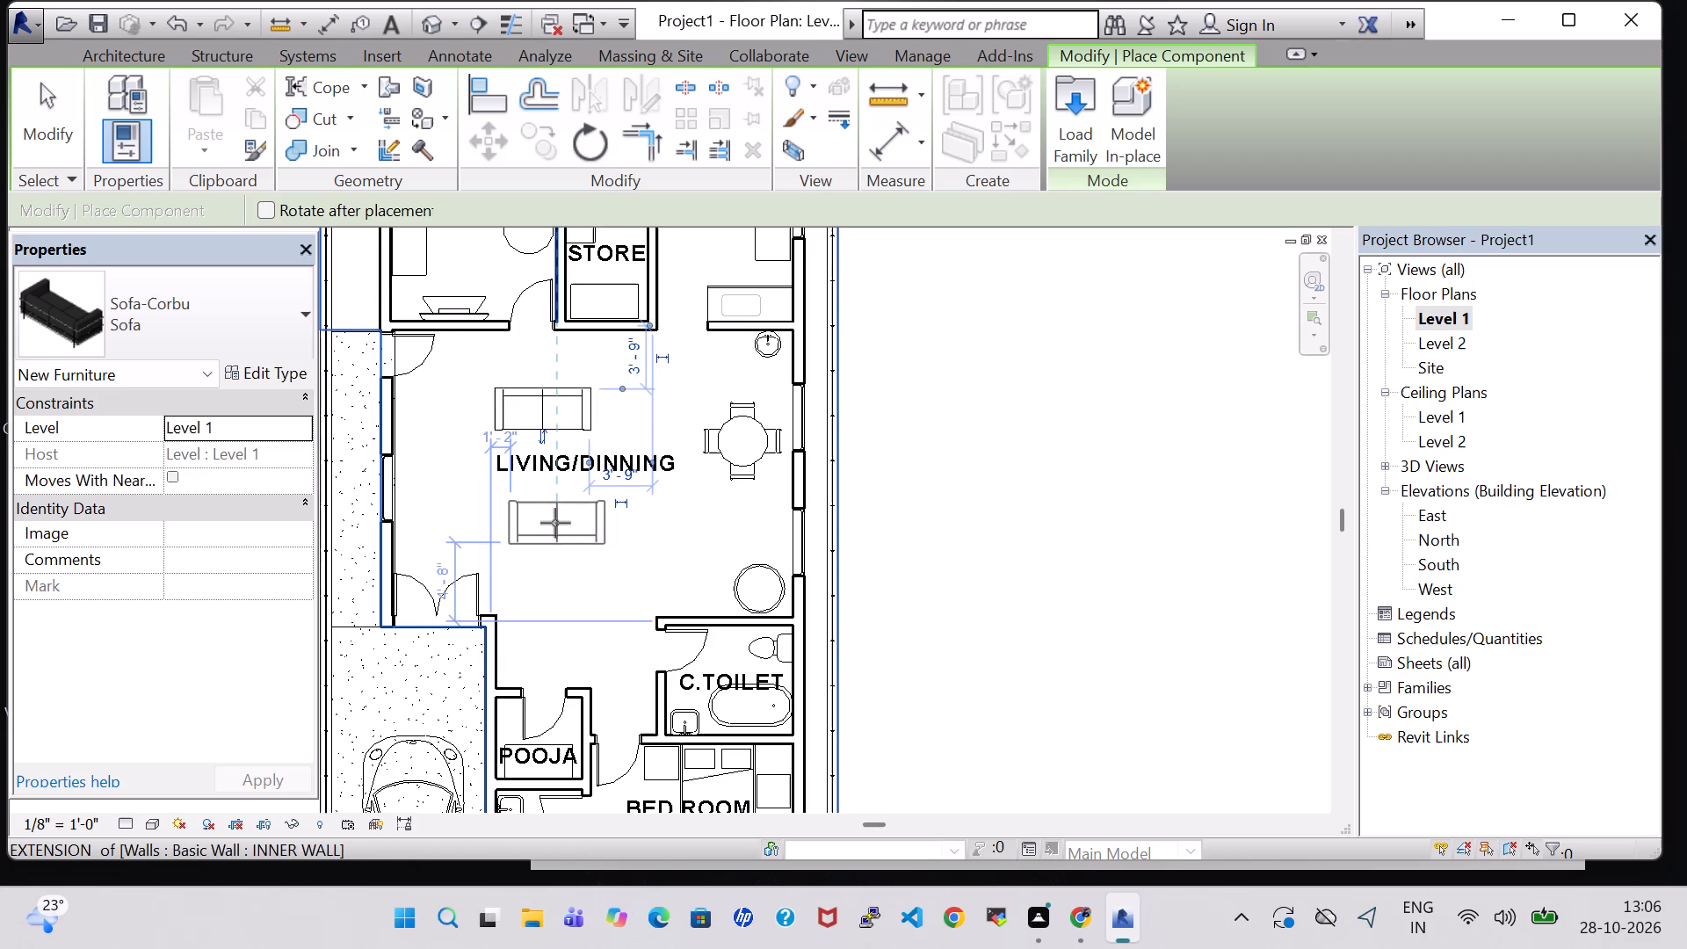
{"action": "left_click", "coordinate": [553, 519]}
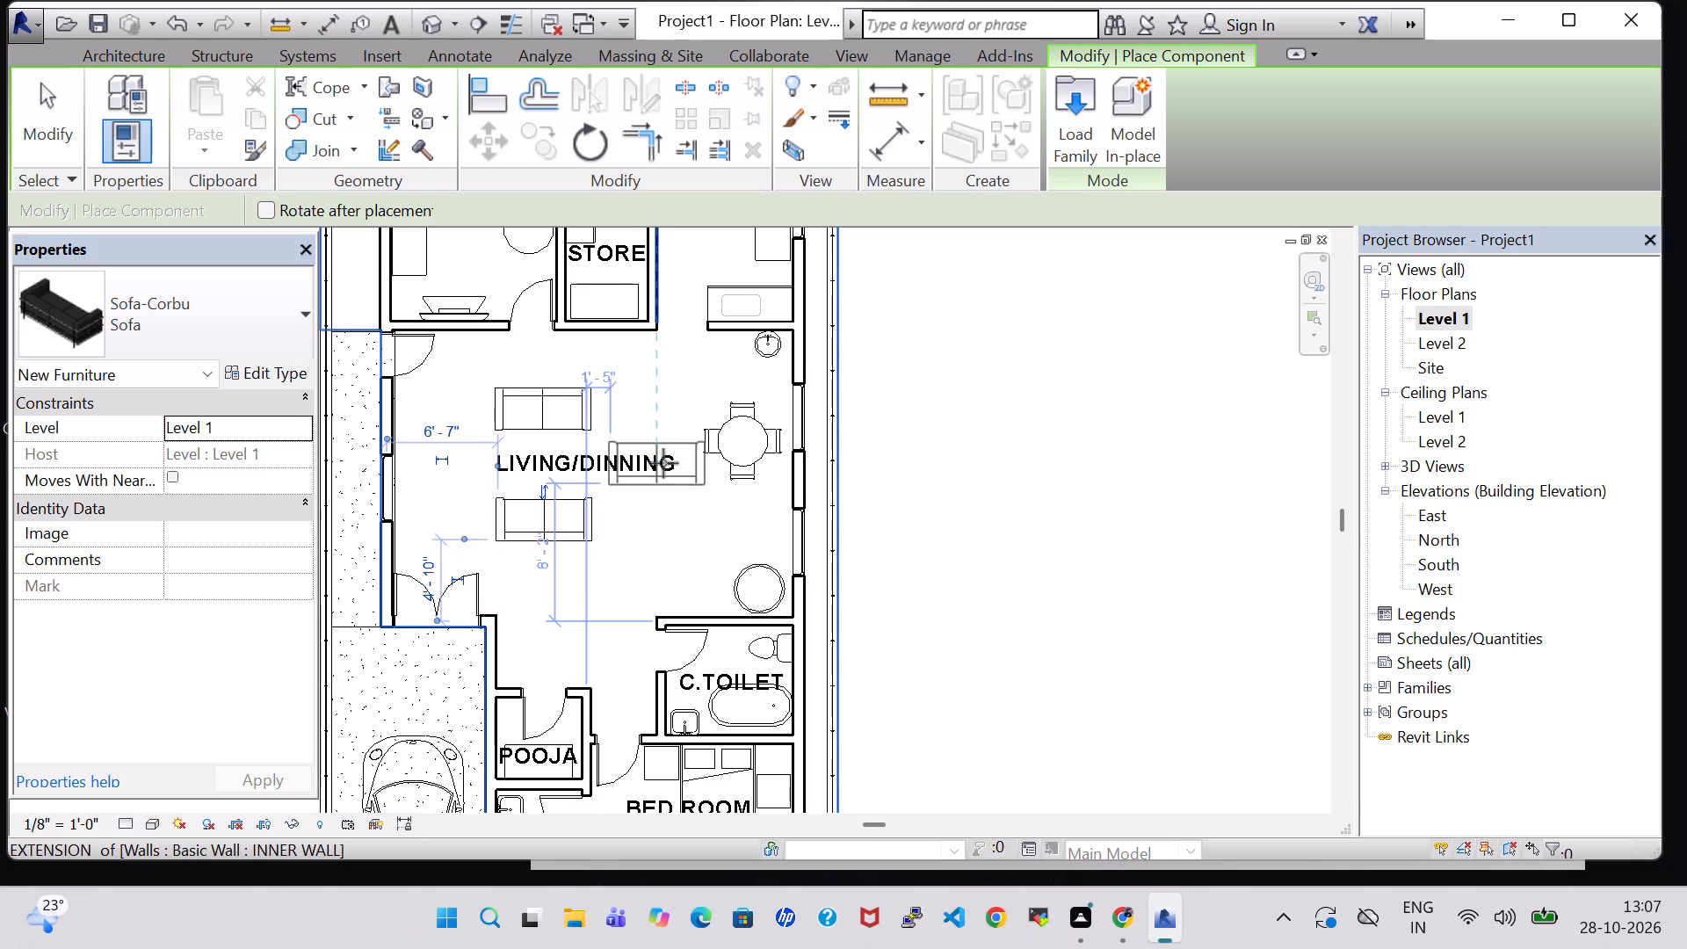
Place a third Sofa-Corbu perpendicular to the other two, beside the round dining table and about 7' 8 3/4" from the outer side wall.
{"action": "key", "text": "space"}
{"action": "left_click", "coordinate": [641, 461]}
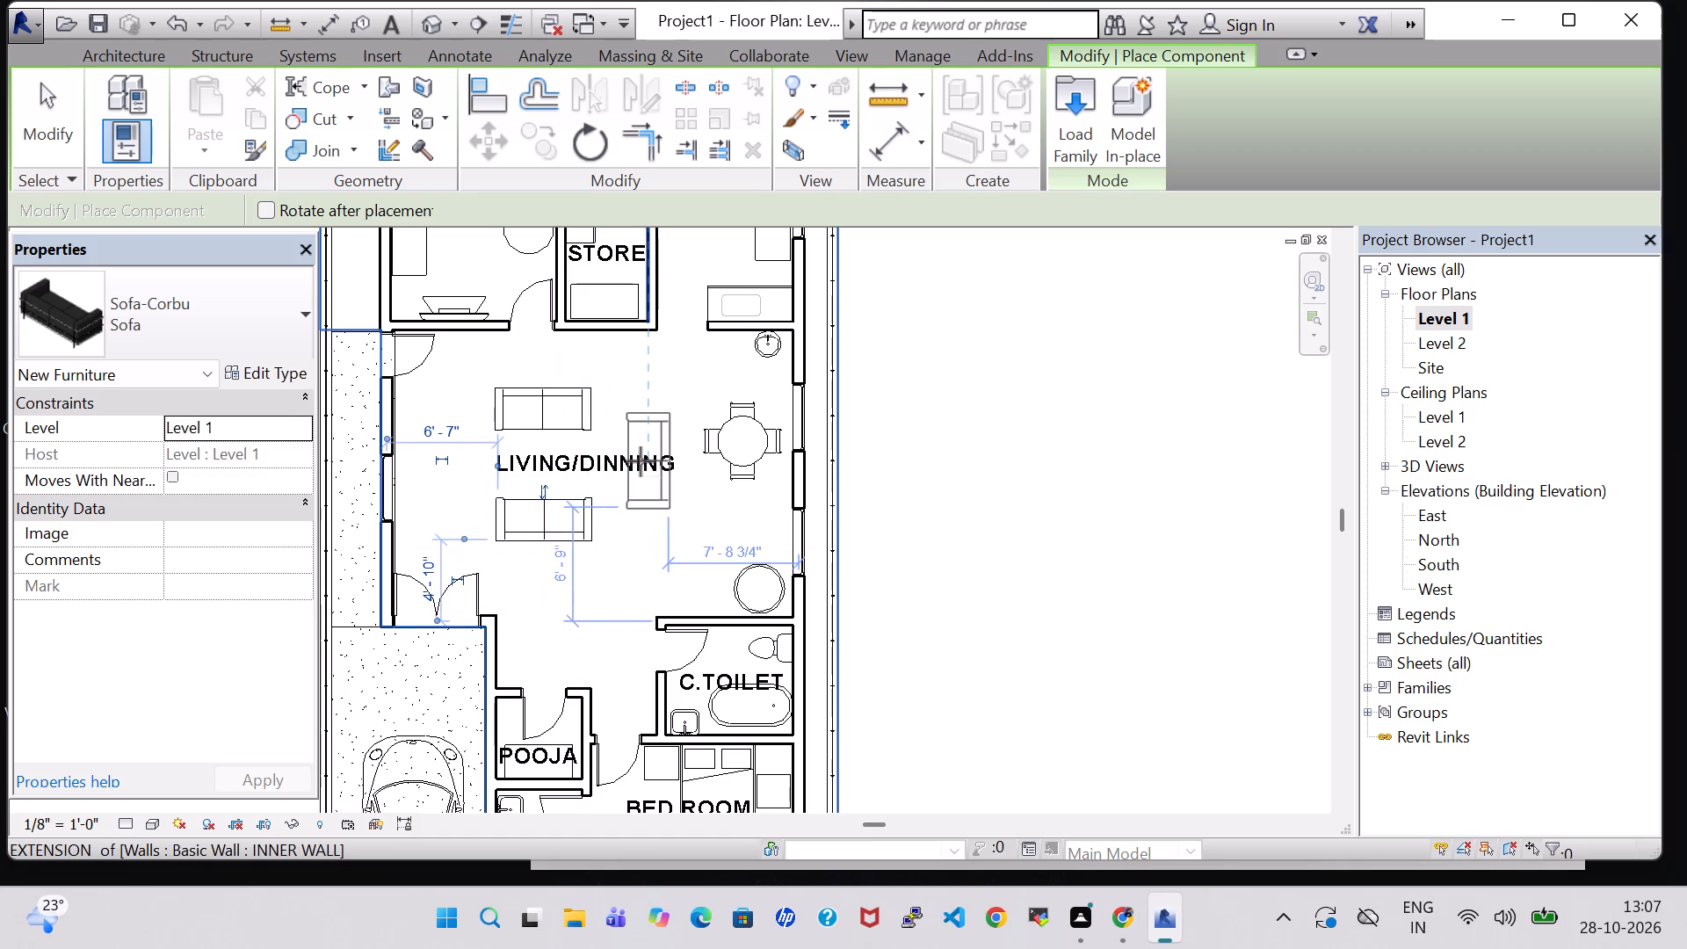
{"action": "key", "text": "Escape"}
{"action": "key", "text": "Escape"}
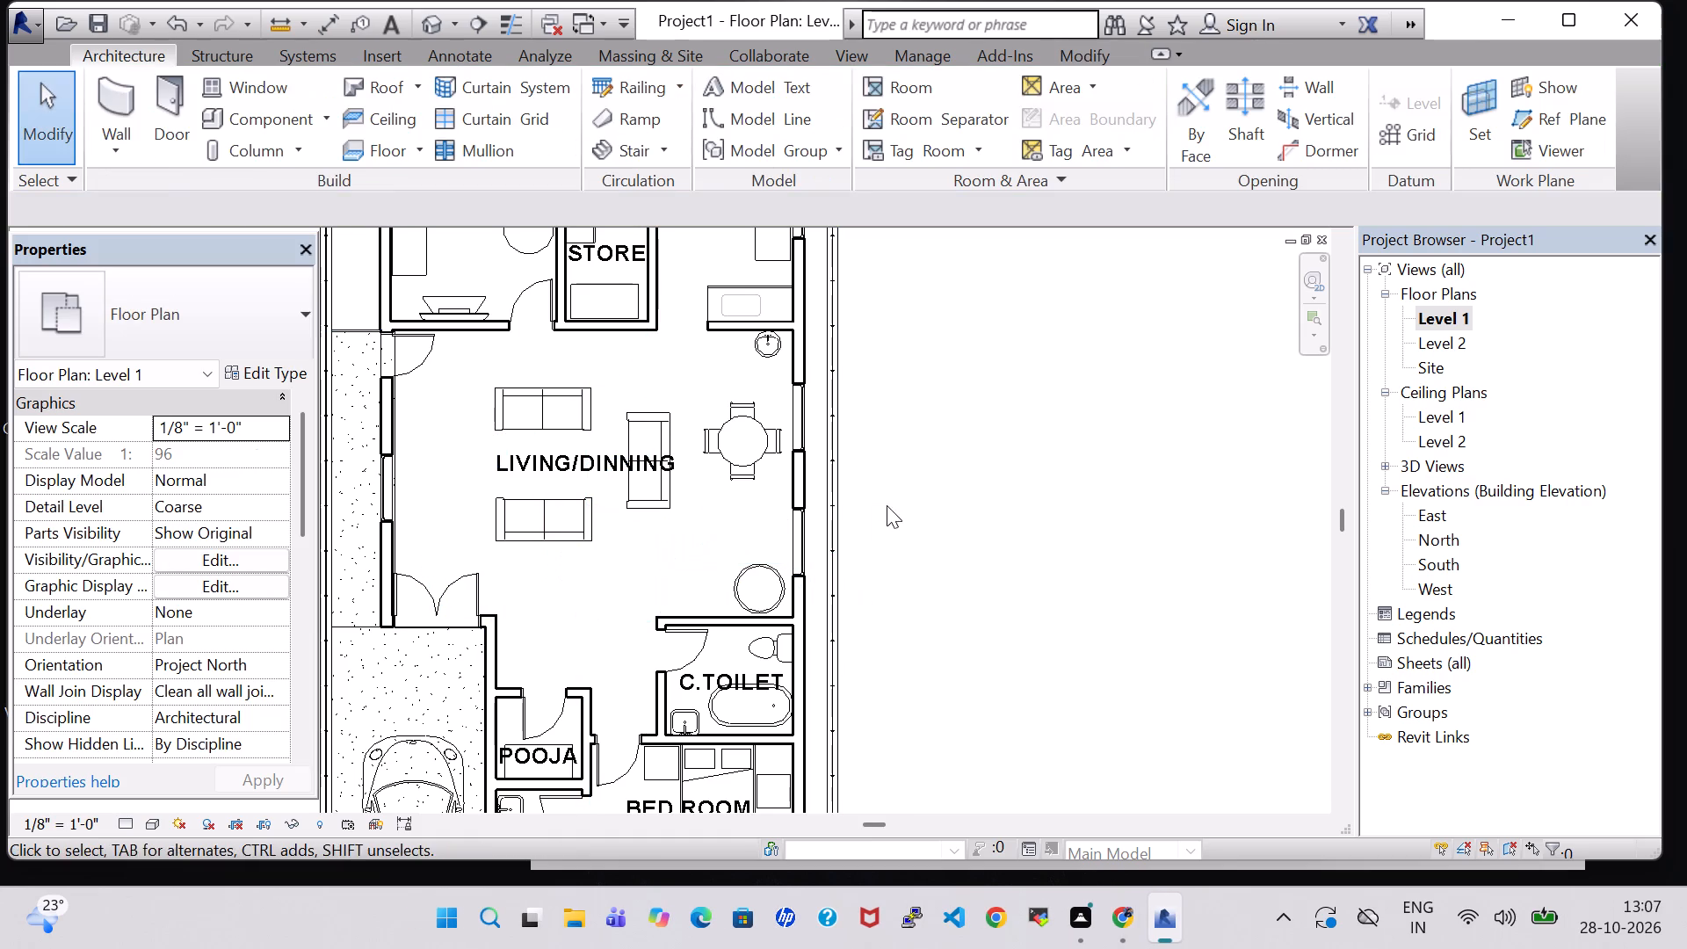
Load the Table-Dining Oval family from the library's Furniture Tables folder for placement.
{"action": "left_click", "coordinate": [274, 109]}
{"action": "left_click", "coordinate": [1088, 139]}
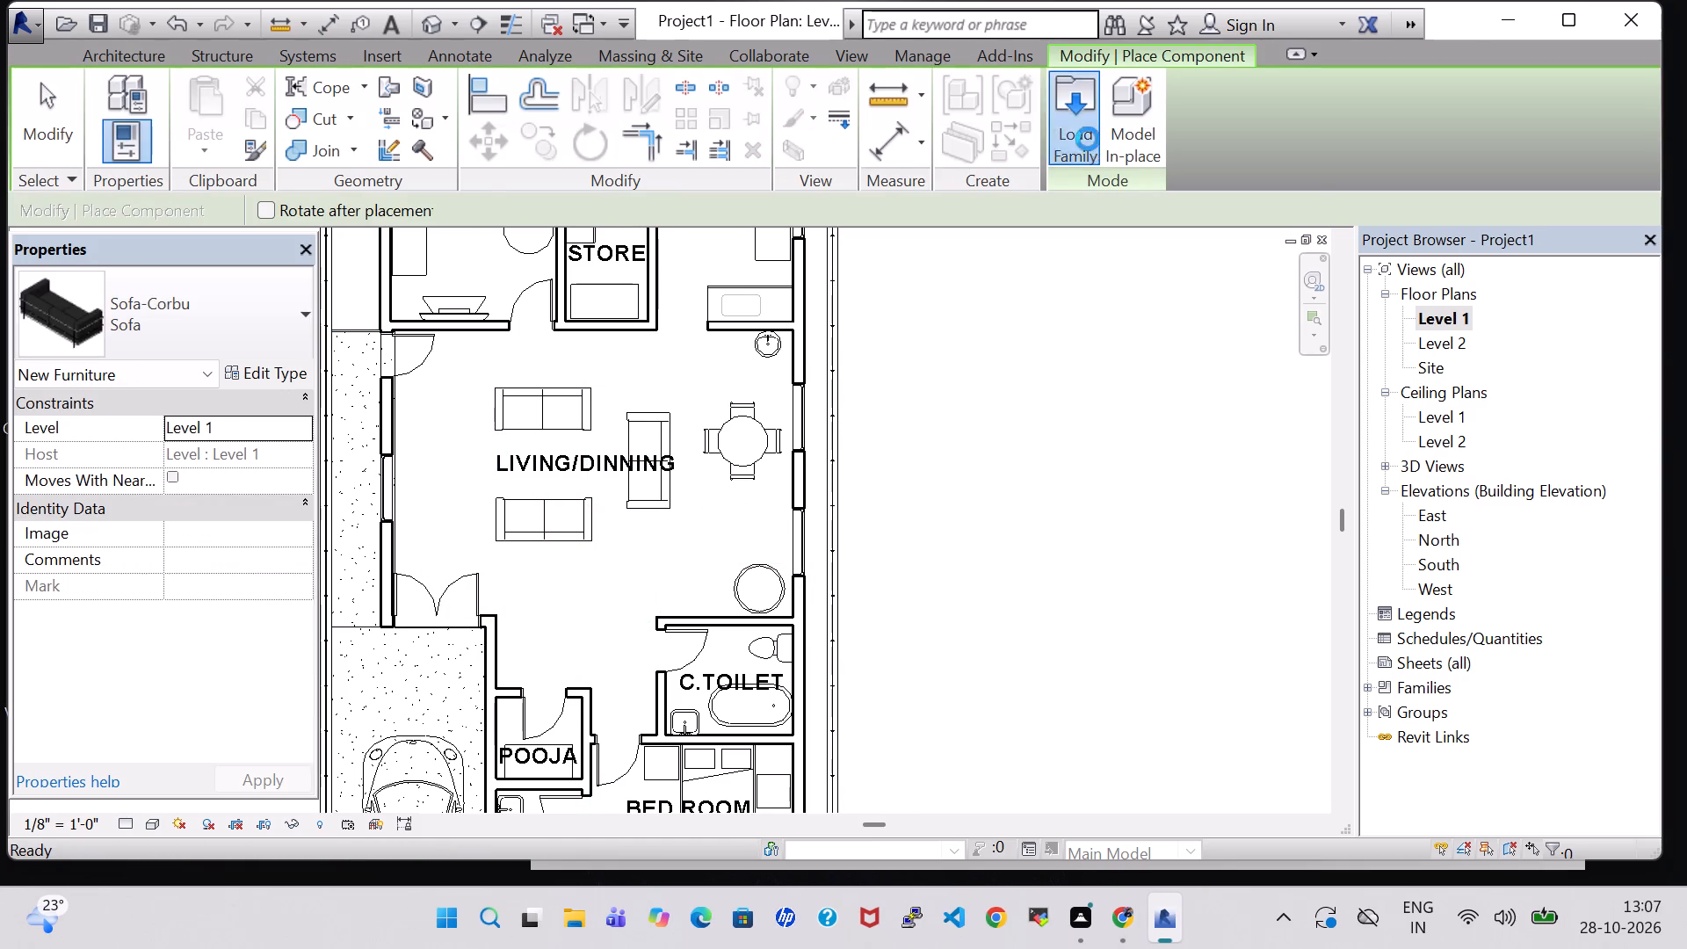
{"action": "scroll", "coordinate": [972, 417], "scroll_direction": "down", "scroll_amount": 1}
{"action": "double_click", "coordinate": [981, 365]}
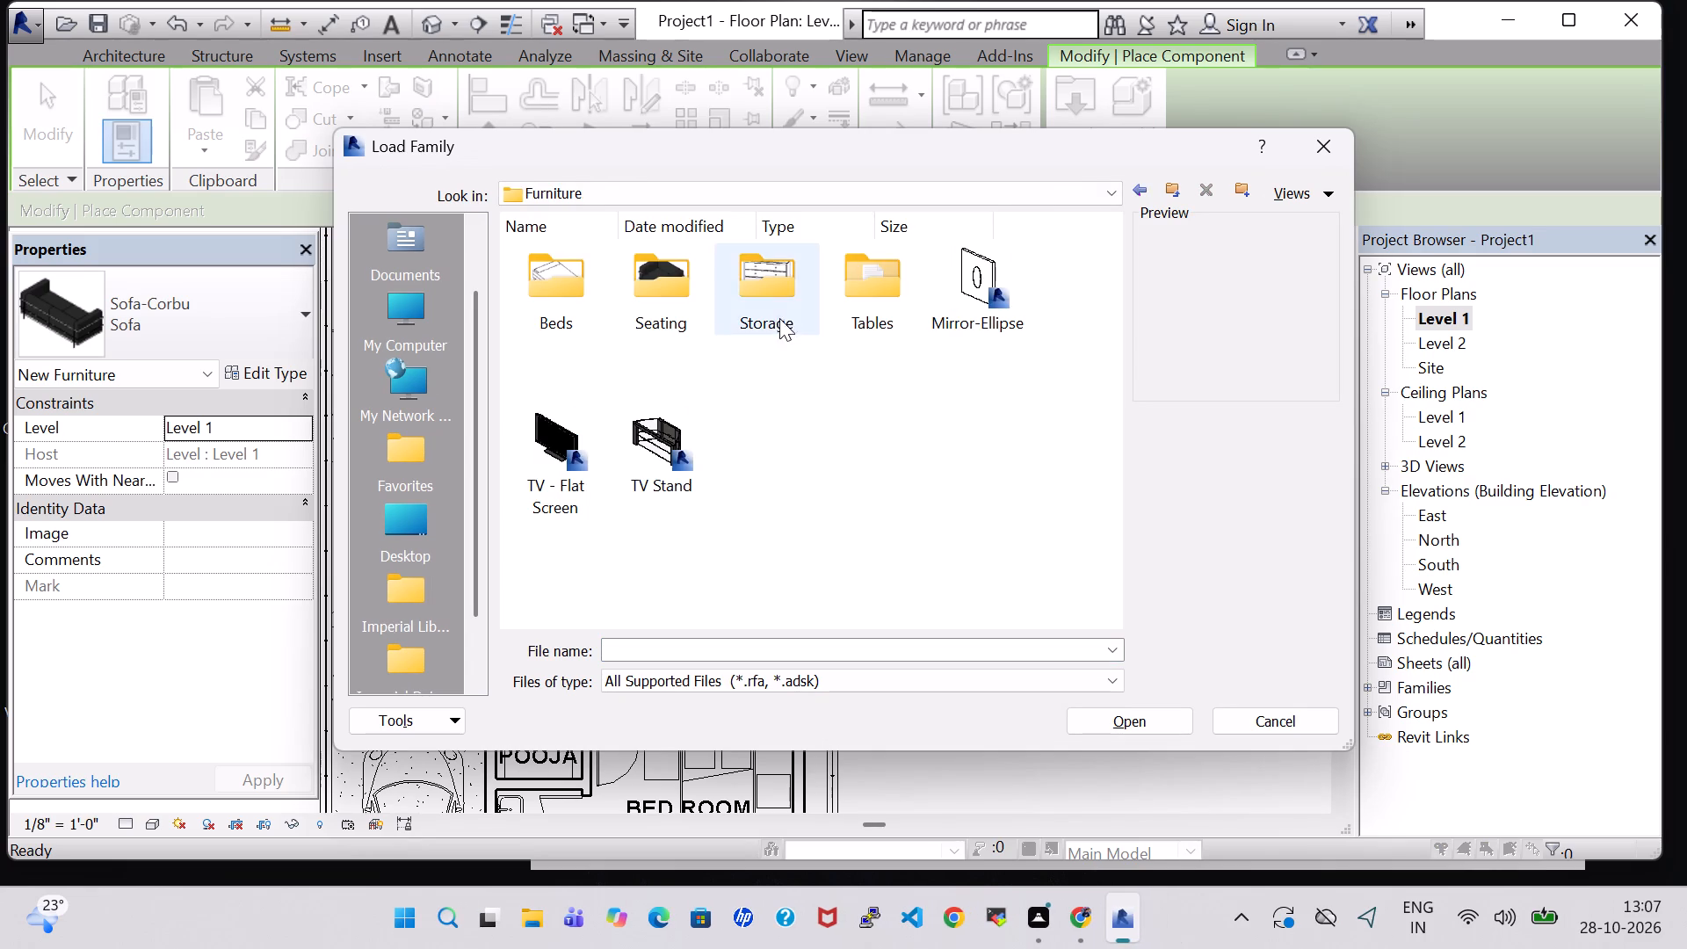
{"action": "double_click", "coordinate": [852, 308]}
{"action": "left_click", "coordinate": [764, 305]}
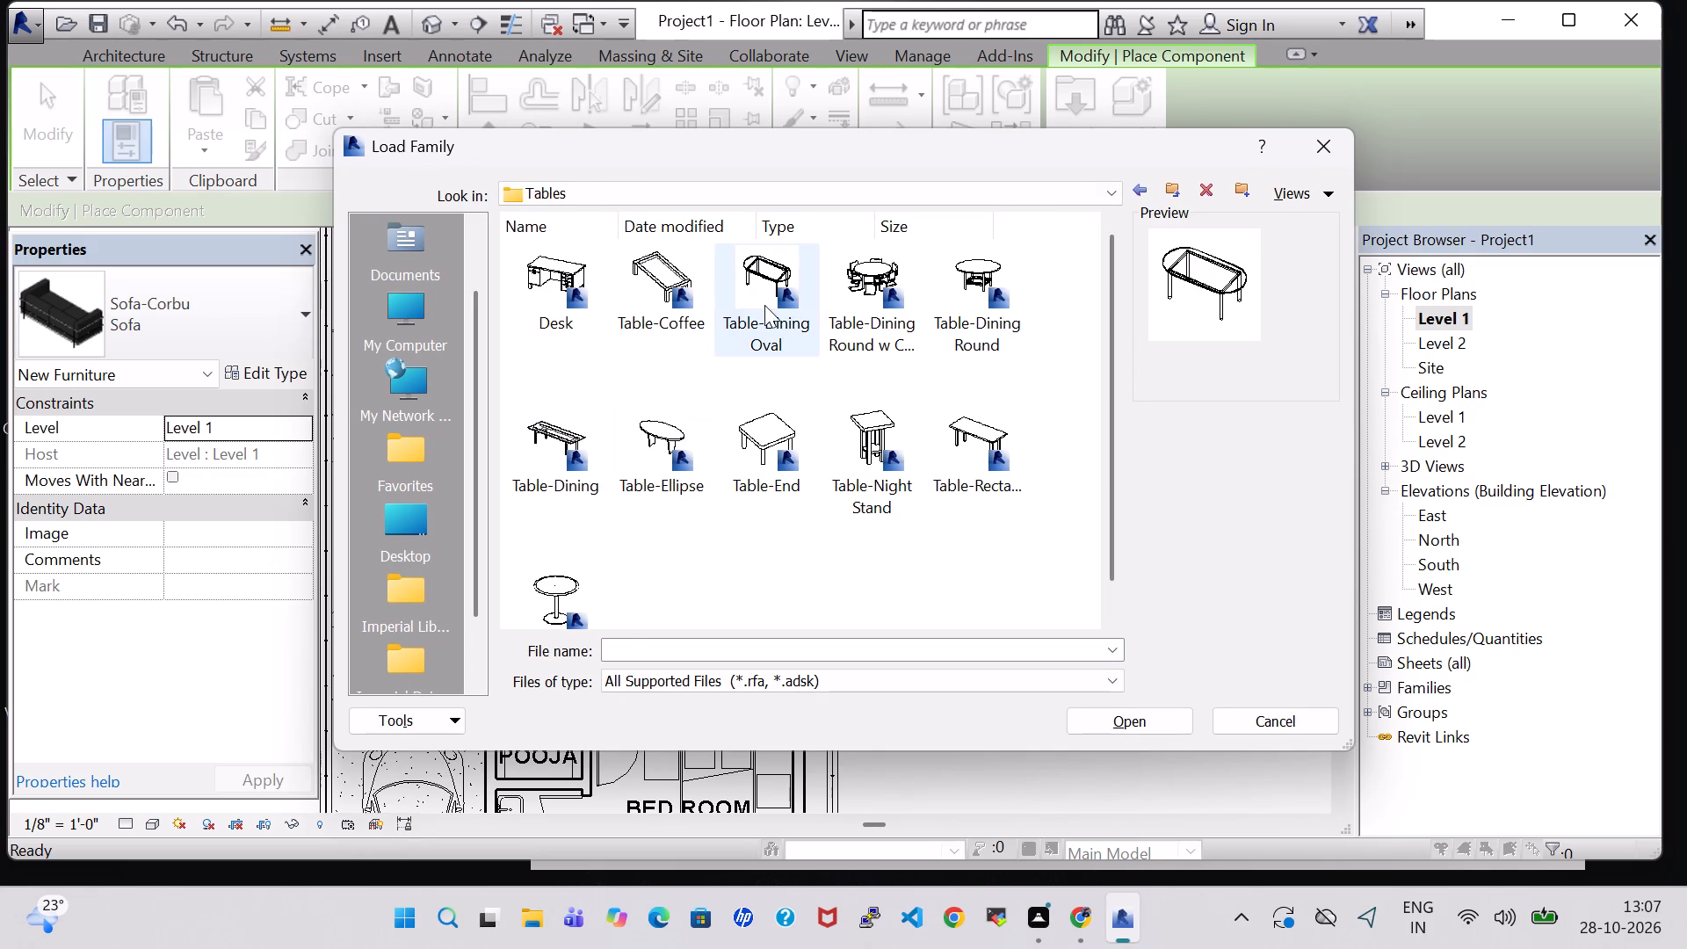
{"action": "left_click", "coordinate": [1184, 729]}
Place the 36" x 72" oval table between the two facing sofas in LIVING/DINNING.
{"action": "scroll", "coordinate": [670, 559], "scroll_direction": "up", "scroll_amount": 3}
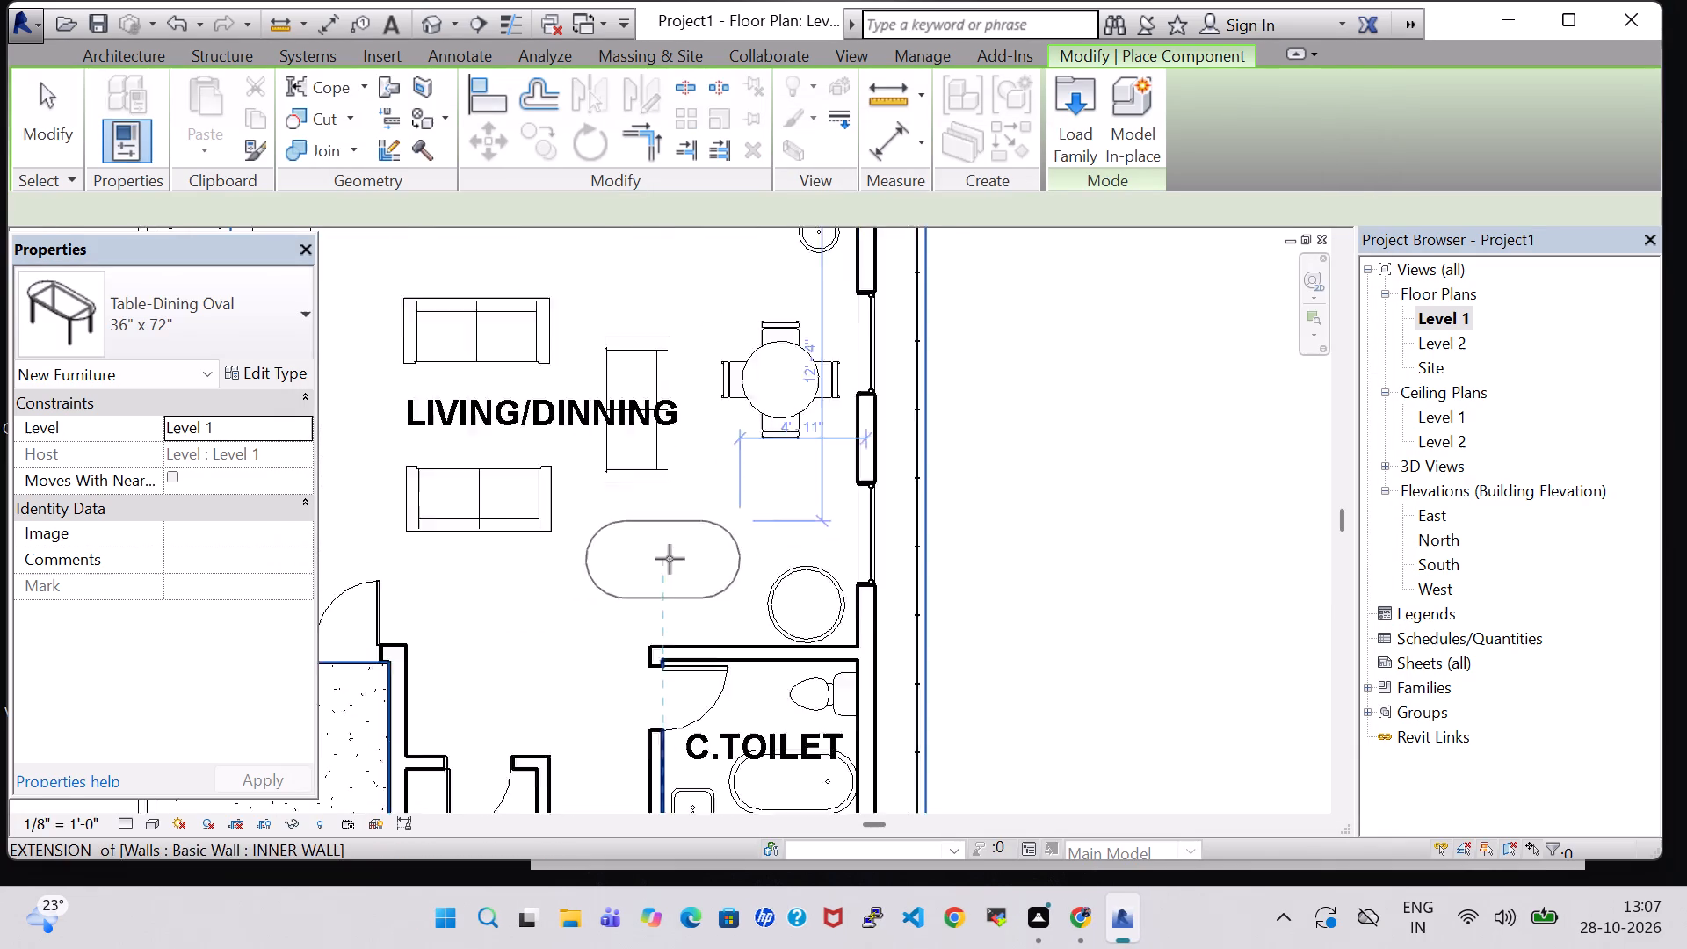
{"action": "scroll", "coordinate": [670, 559], "scroll_direction": "up", "scroll_amount": 1}
{"action": "left_click", "coordinate": [465, 396]}
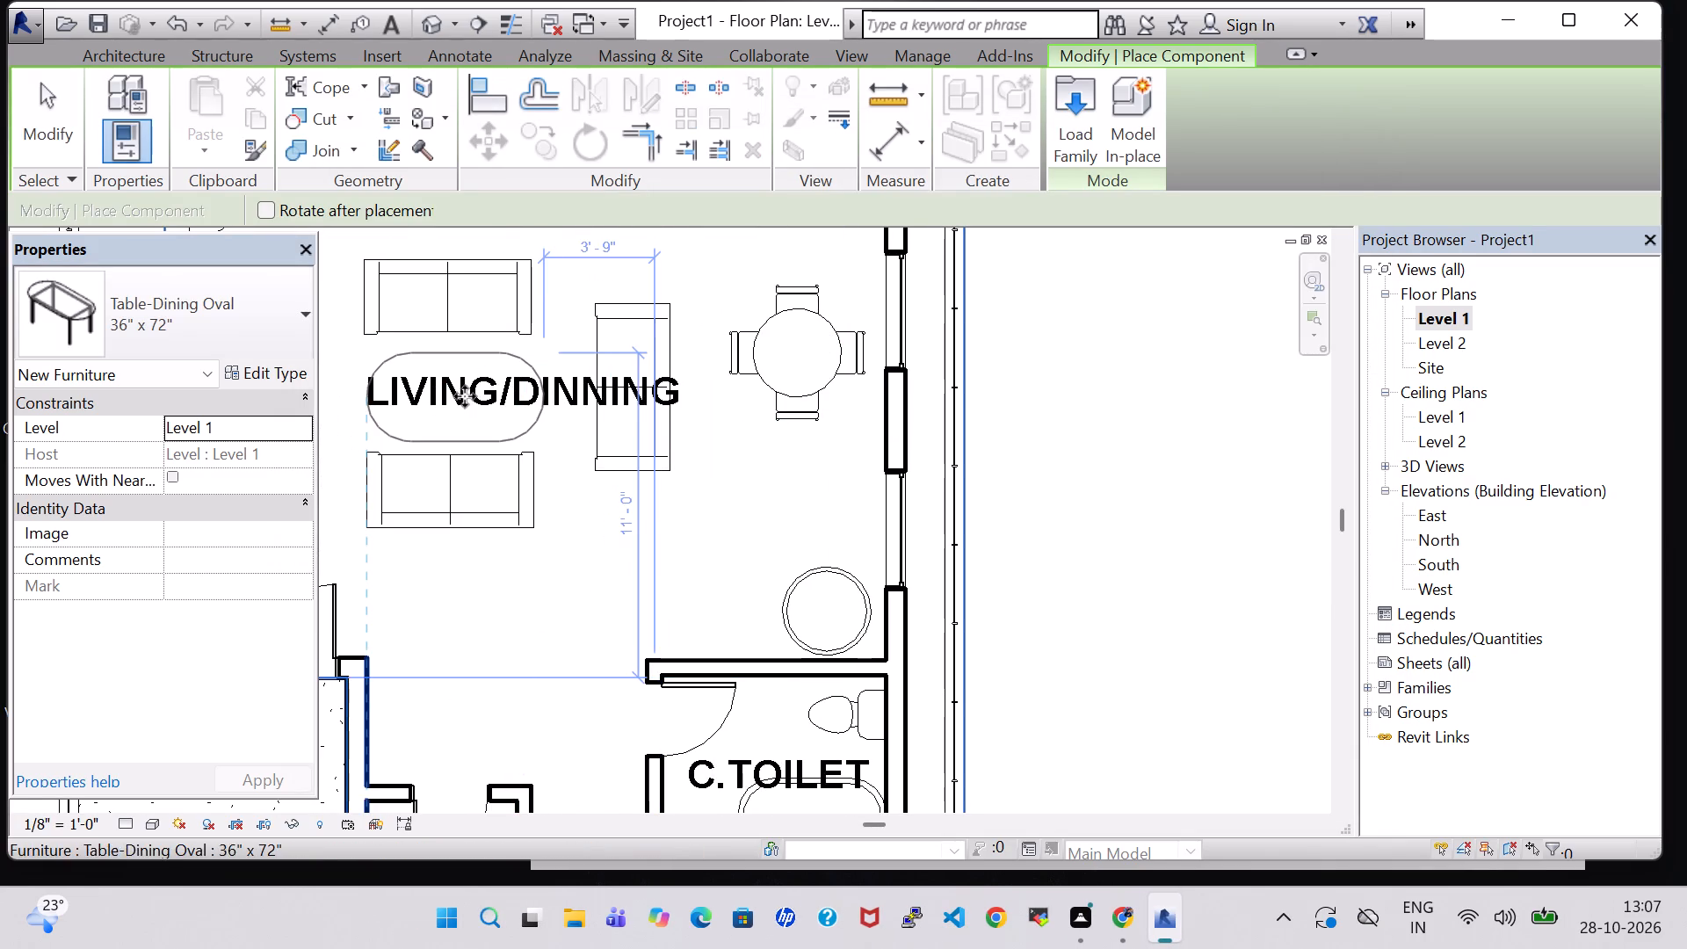
{"action": "scroll", "coordinate": [972, 509], "scroll_direction": "down", "scroll_amount": 6}
{"action": "key", "text": "Escape"}
{"action": "key", "text": "Escape"}
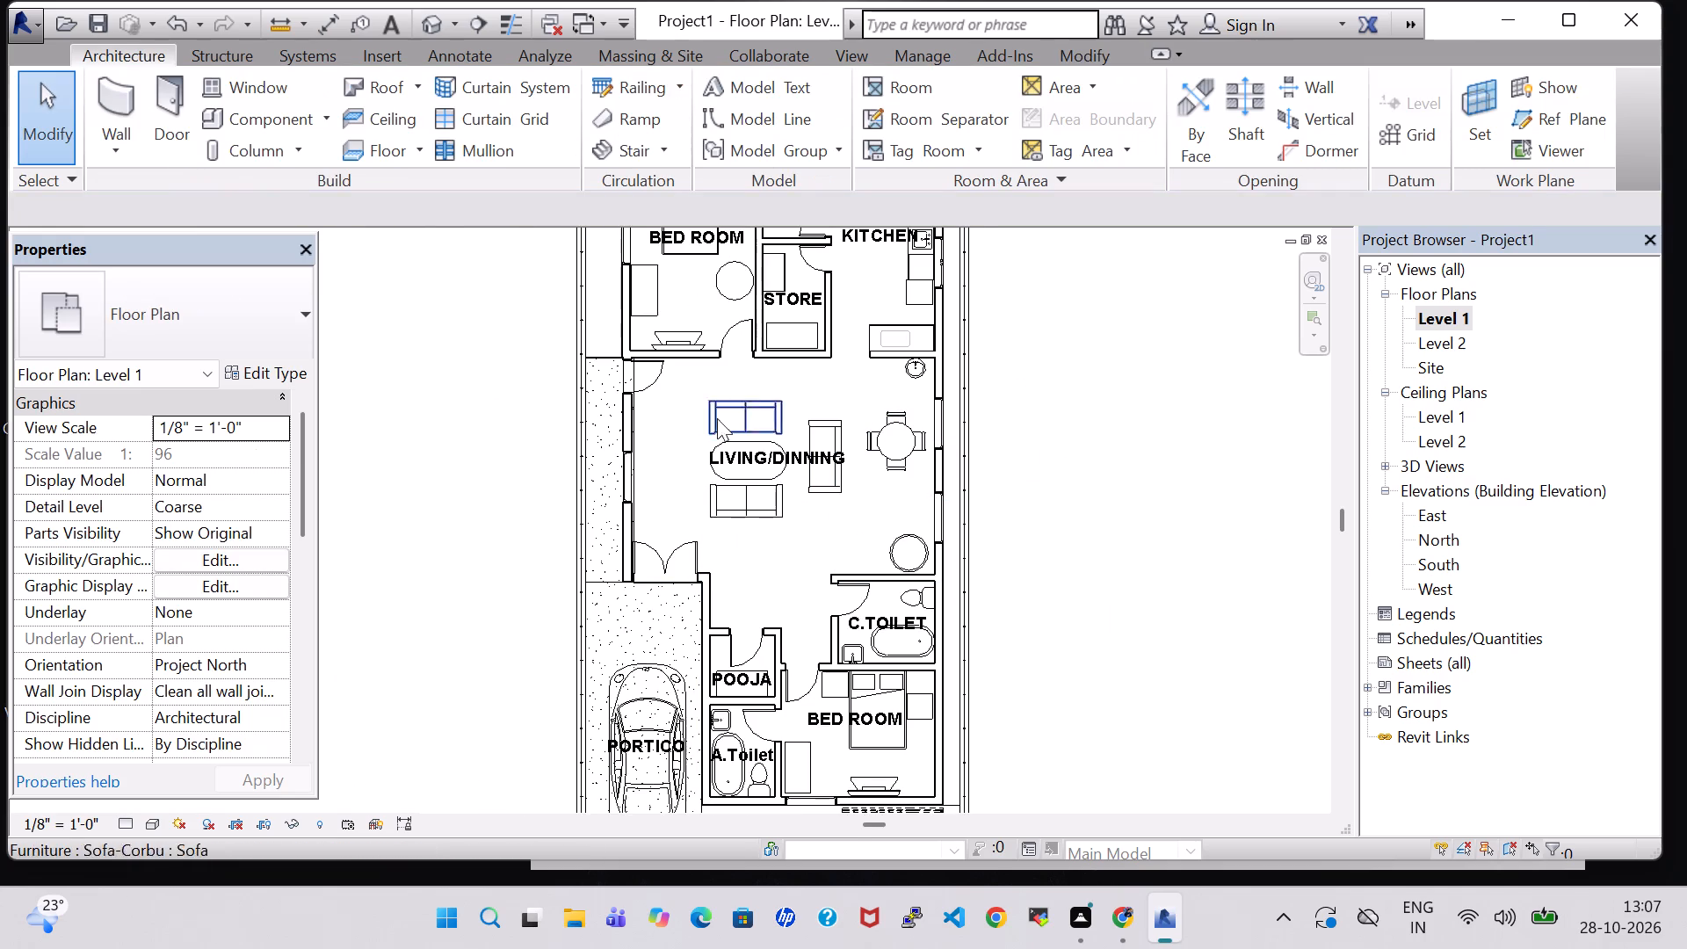
Move the LIVING/DINNING window between the single and double doors toward the BED ROOM, to 4' 1 1/2" from the single door's reference.
{"action": "left_click", "coordinate": [625, 469]}
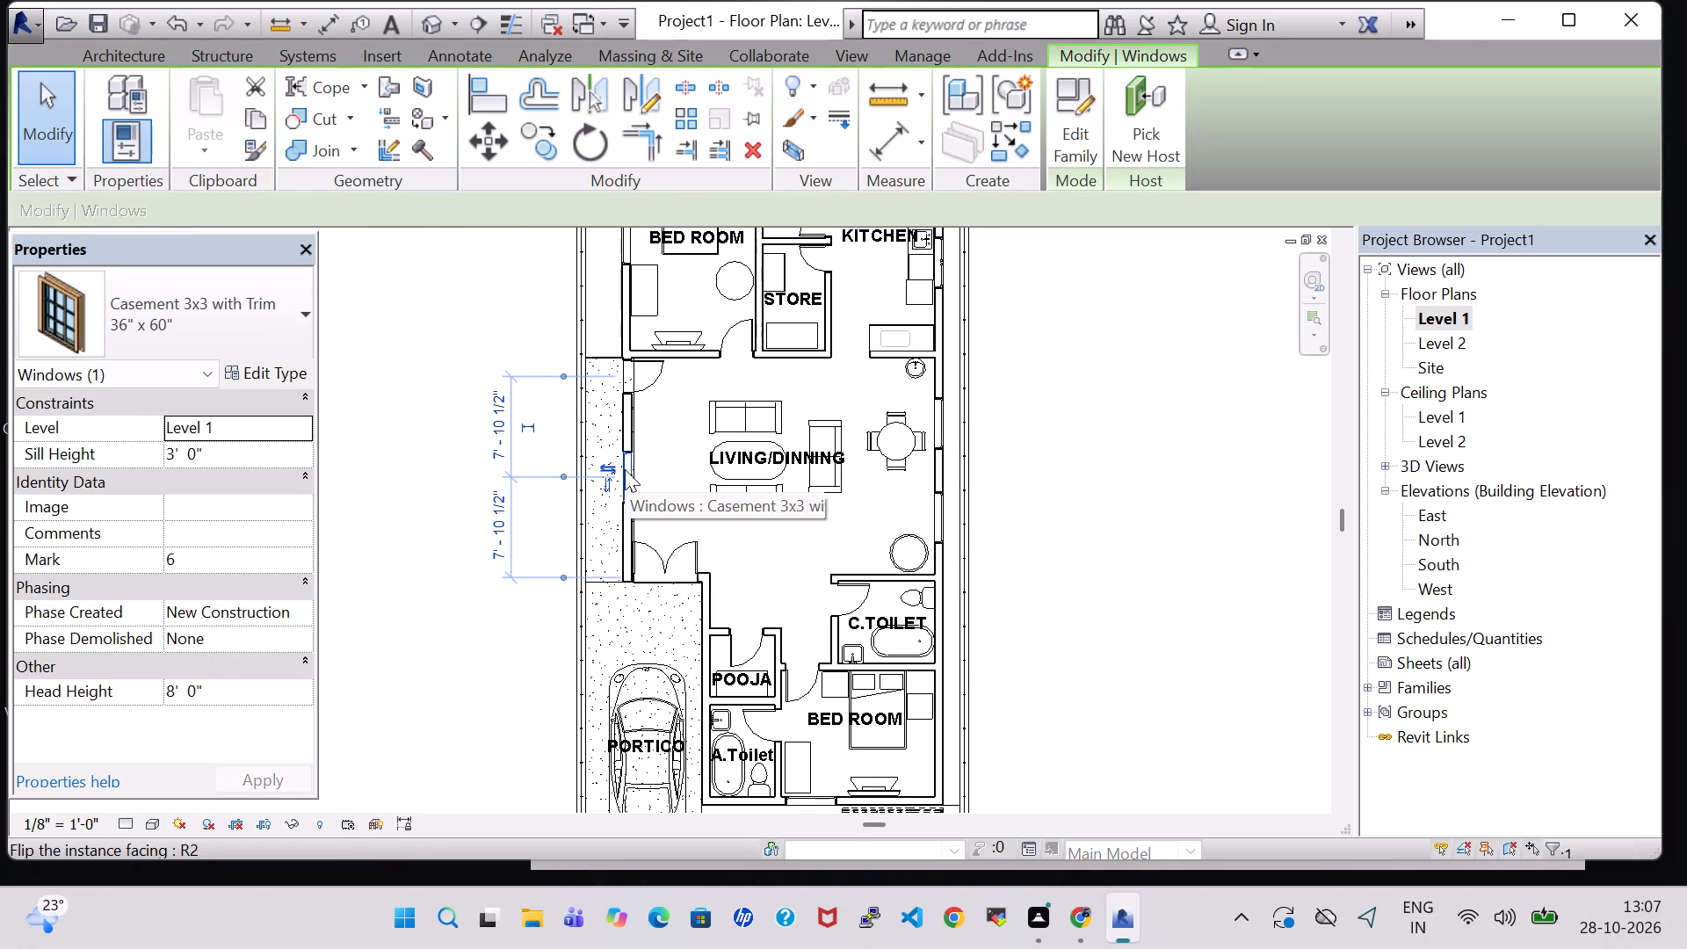
{"action": "key", "text": "Up"}
{"action": "key", "text": "Up"}
{"action": "key", "text": "Up"}
{"action": "key", "text": "Up"}
{"action": "key", "text": "Up"}
{"action": "key", "text": "Up"}
{"action": "key", "text": "Up"}
{"action": "key", "text": "Up"}
{"action": "key", "text": "Up"}
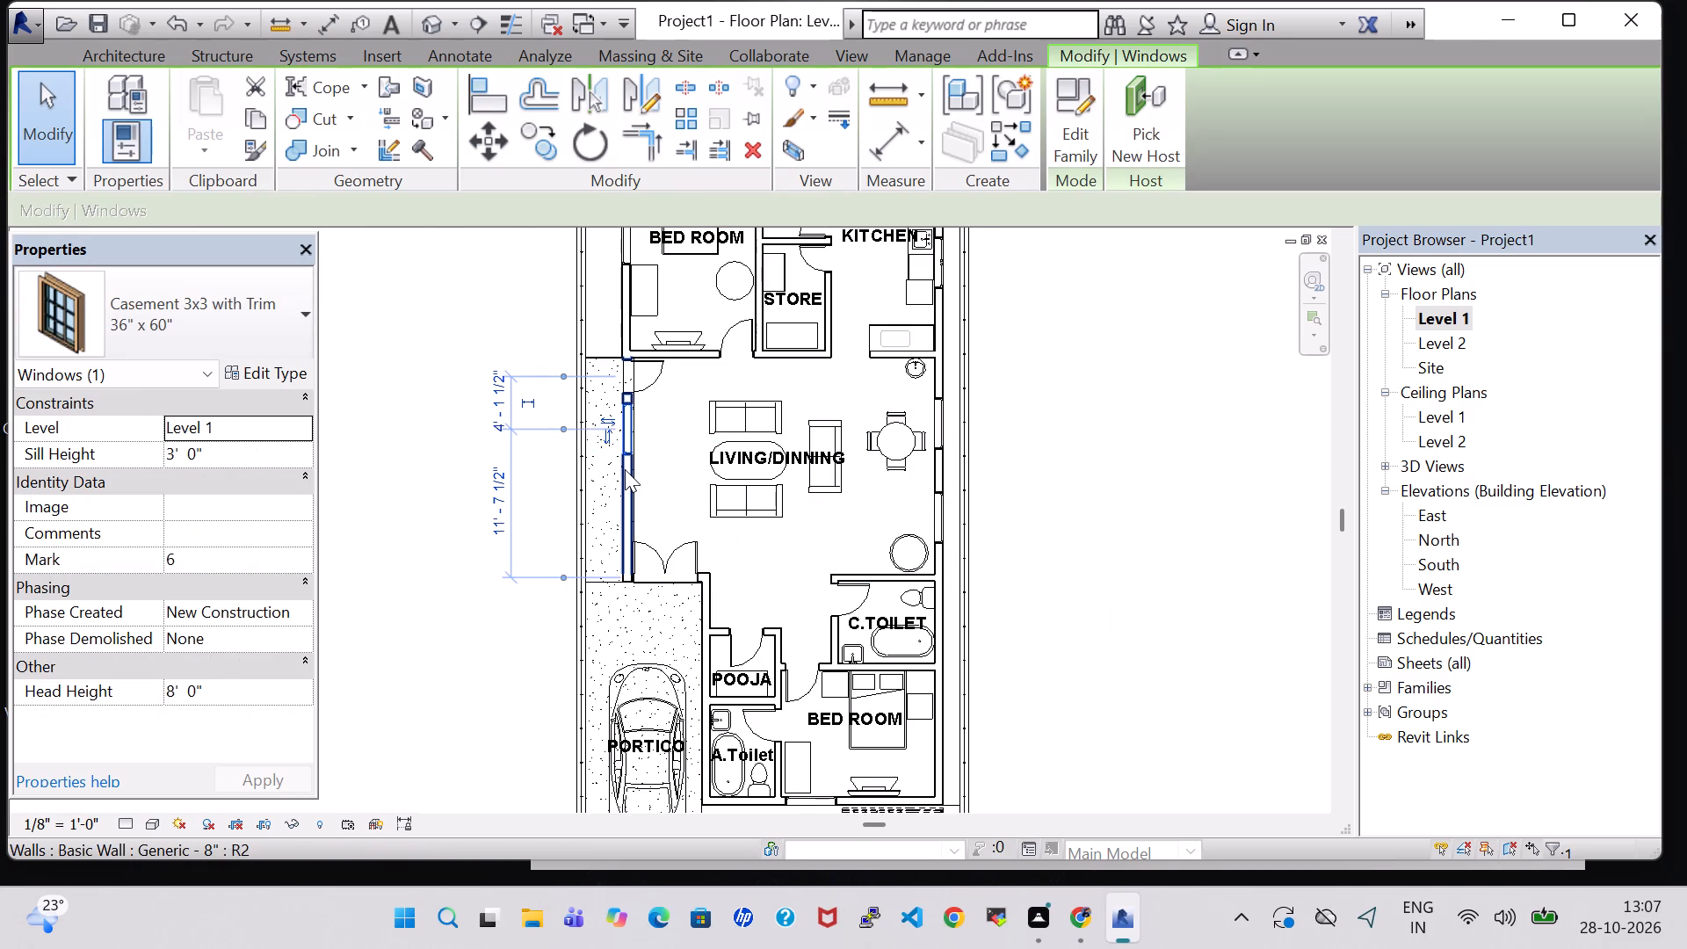
{"action": "key", "text": "Up"}
{"action": "key", "text": "Down"}
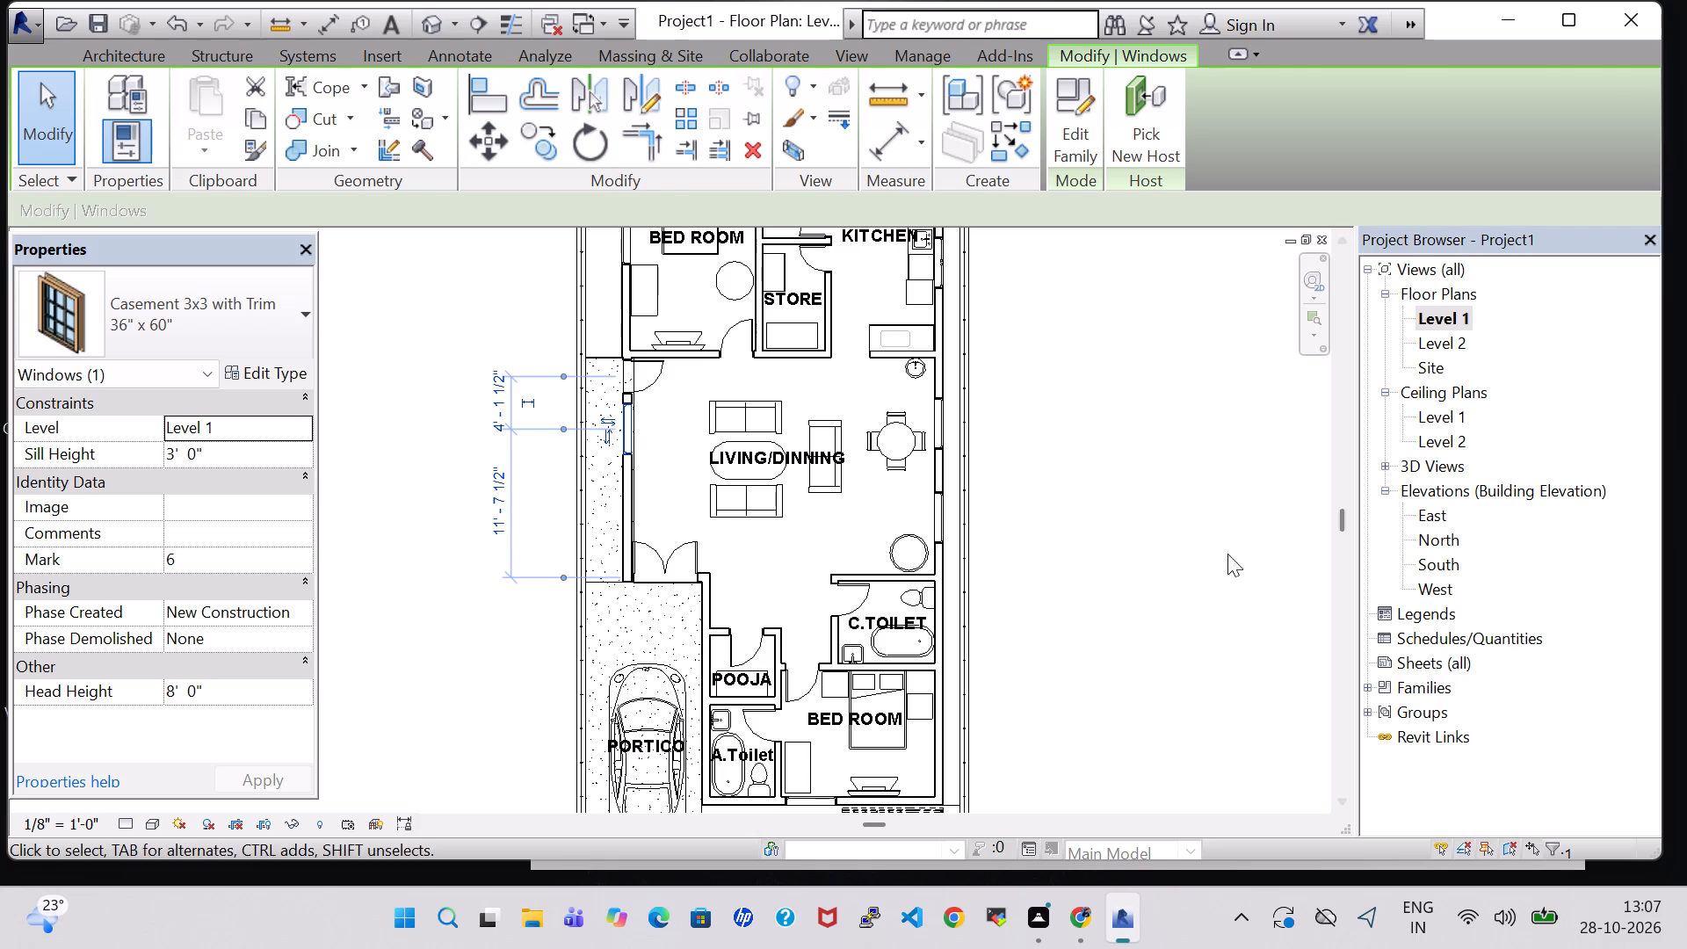
{"action": "left_click", "coordinate": [1169, 554]}
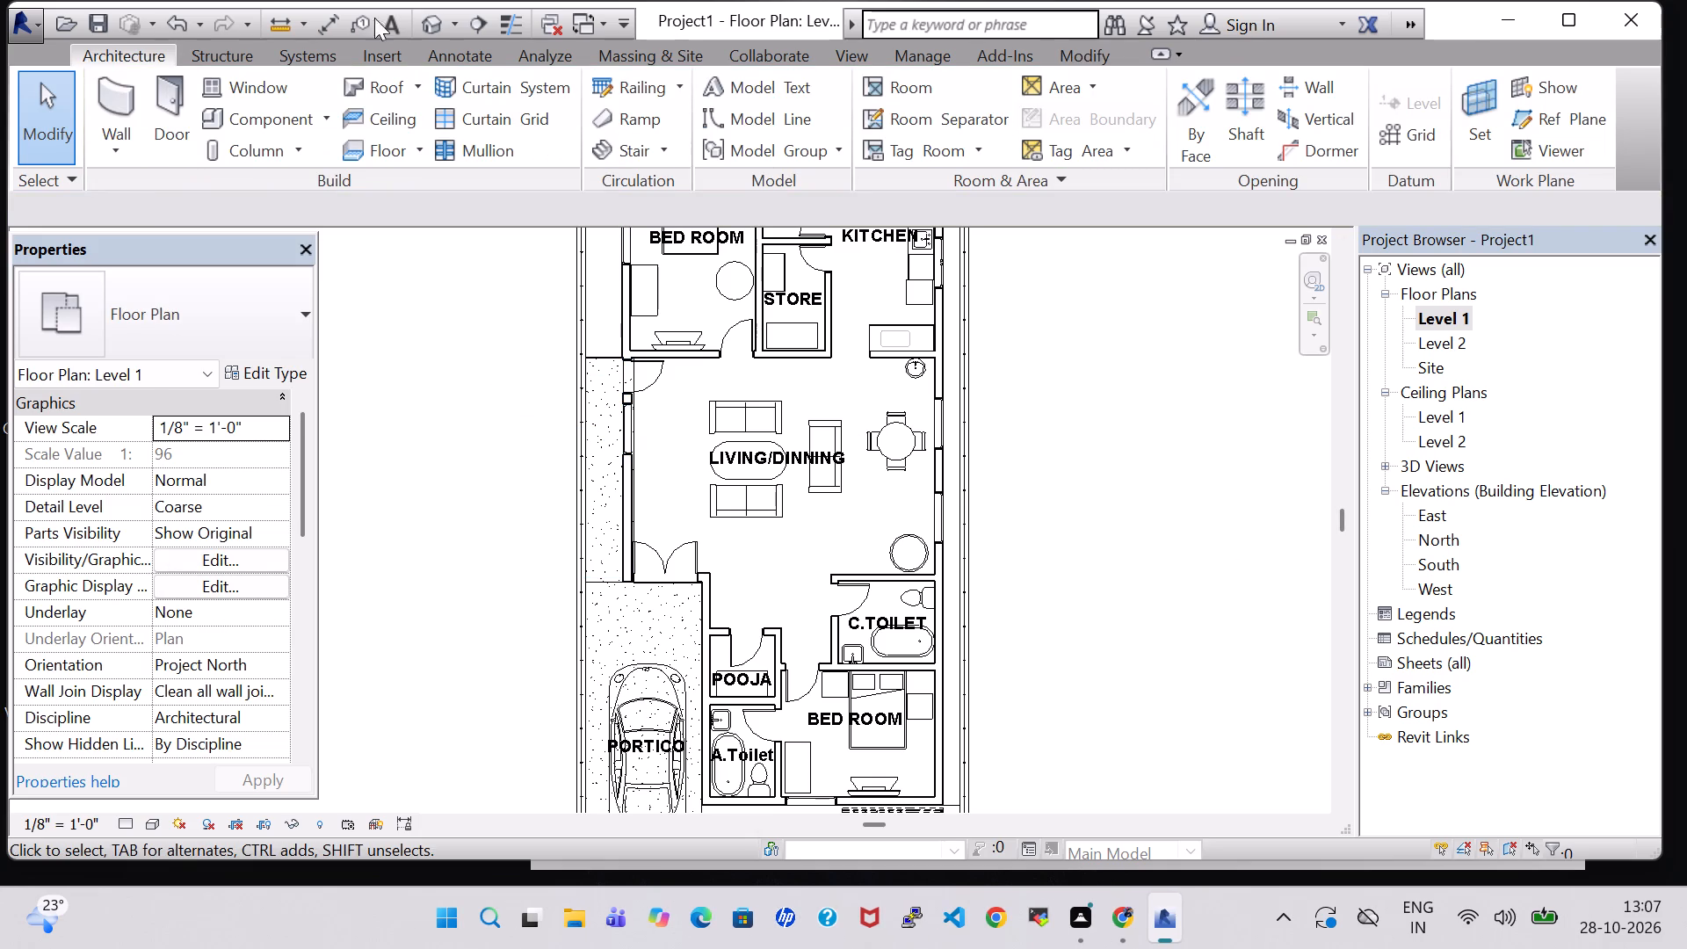
Shift both facing sofas and the oval table toward the double-door end, leaving the sofas 4' 0" from it and 4' 7" from the STORE-side wall.
{"action": "left_click", "coordinate": [753, 511]}
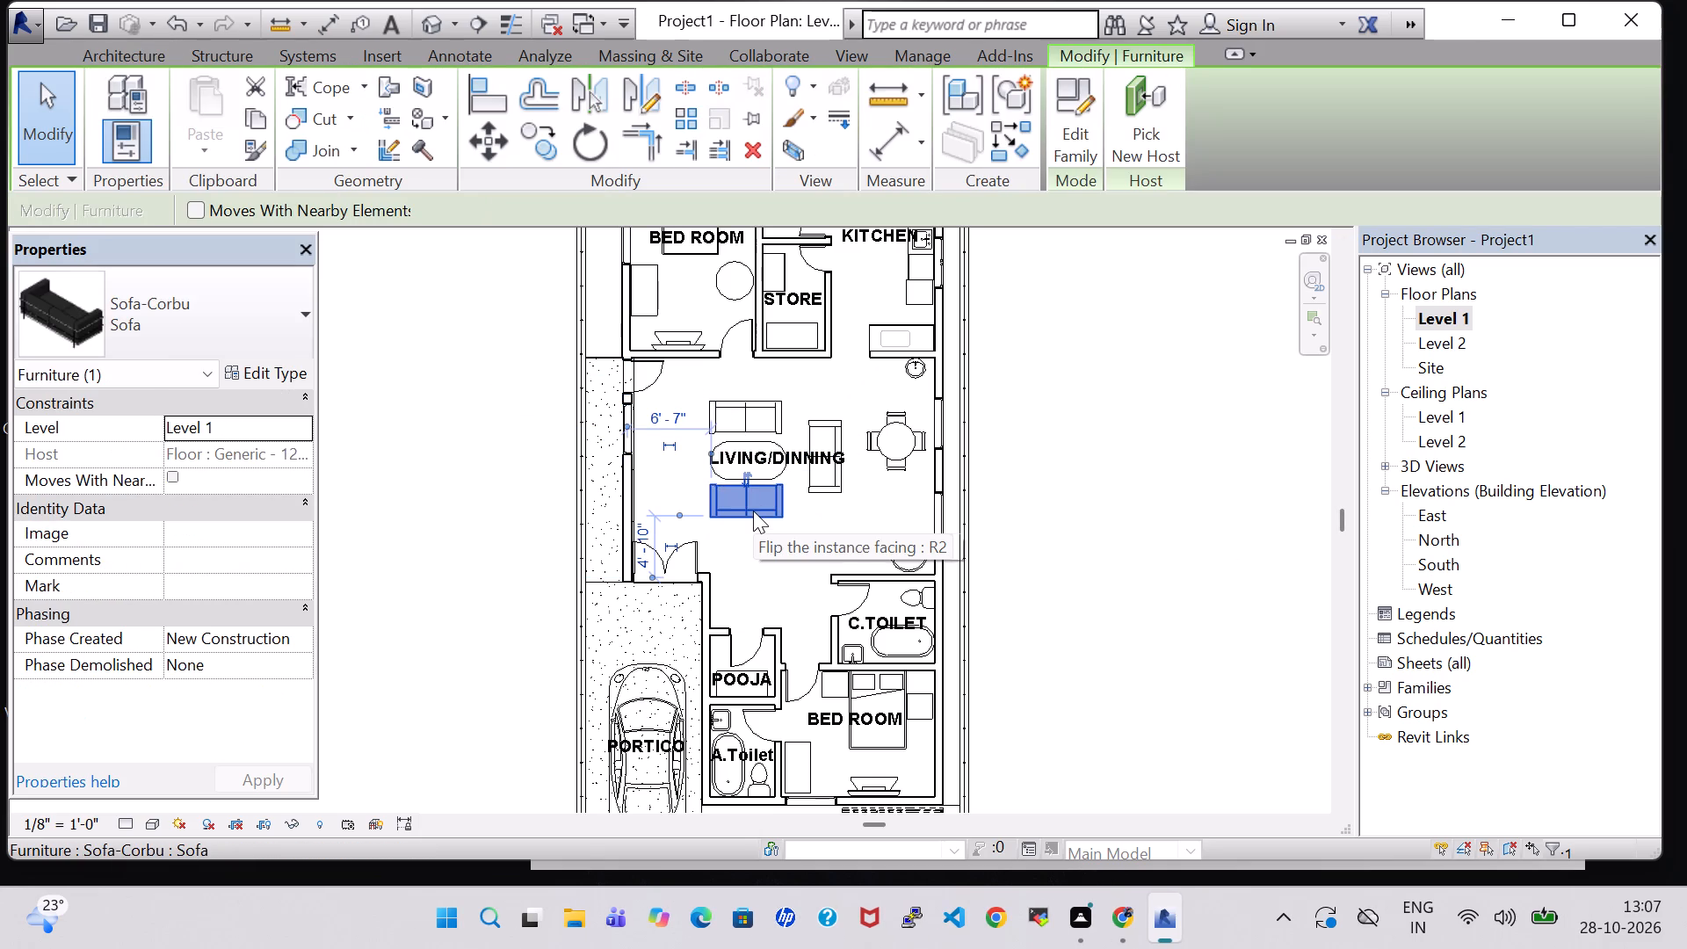
{"action": "key", "text": "Down"}
{"action": "key", "text": "Down"}
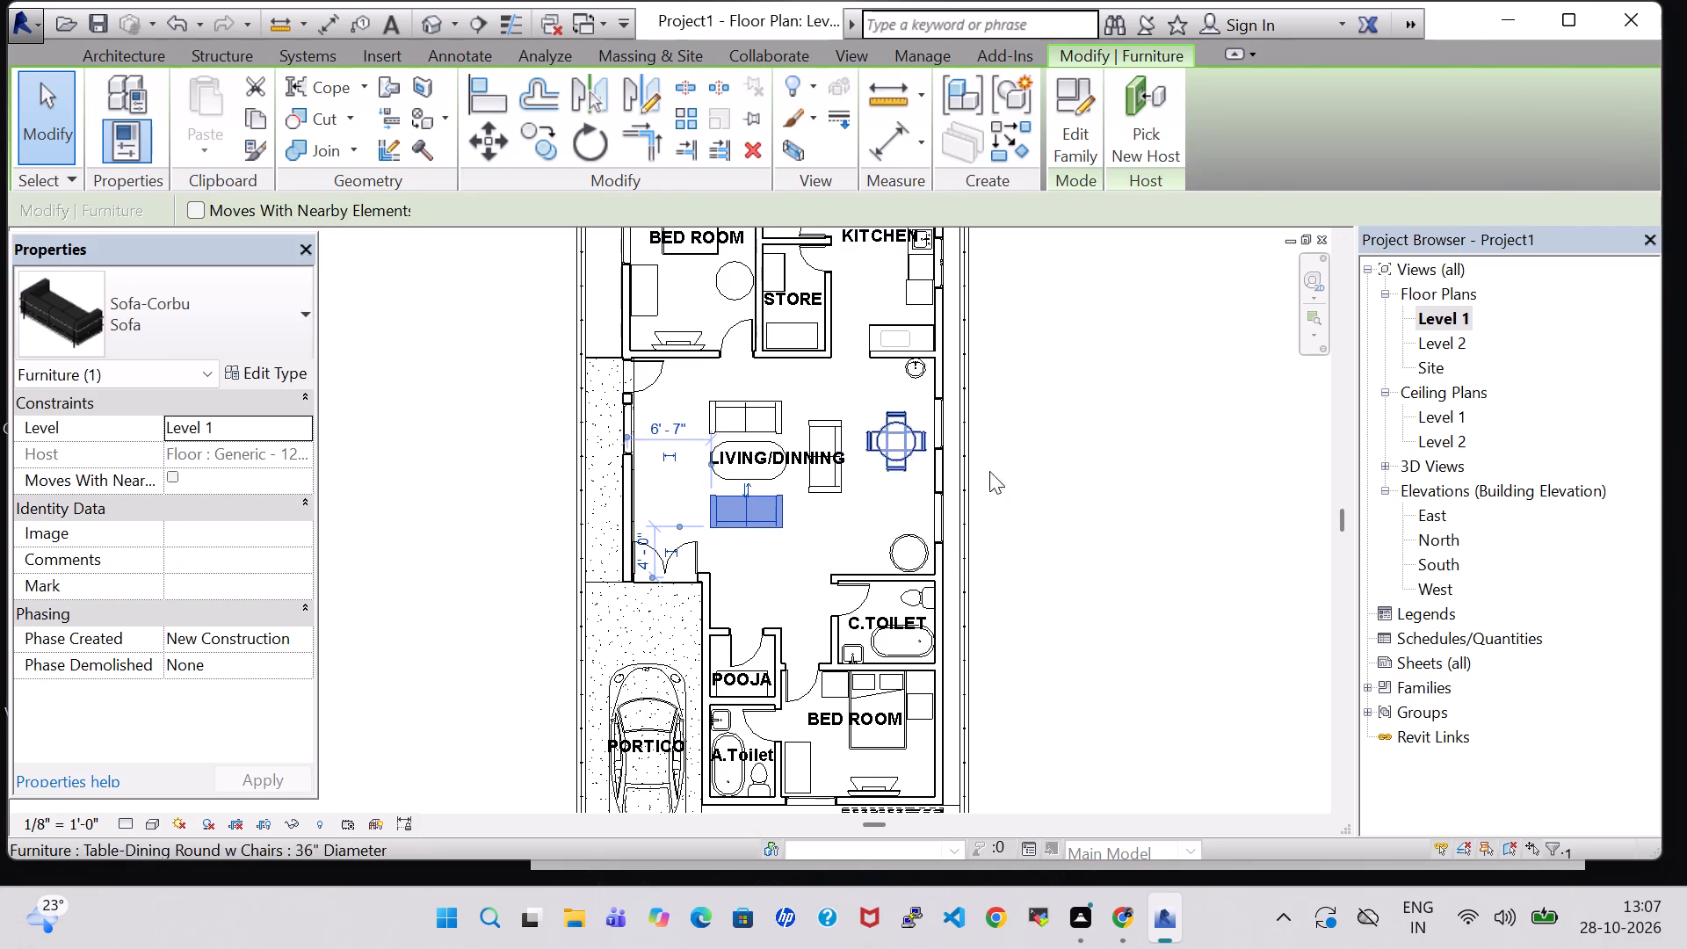
{"action": "left_click", "coordinate": [1100, 471]}
{"action": "left_click", "coordinate": [787, 484]}
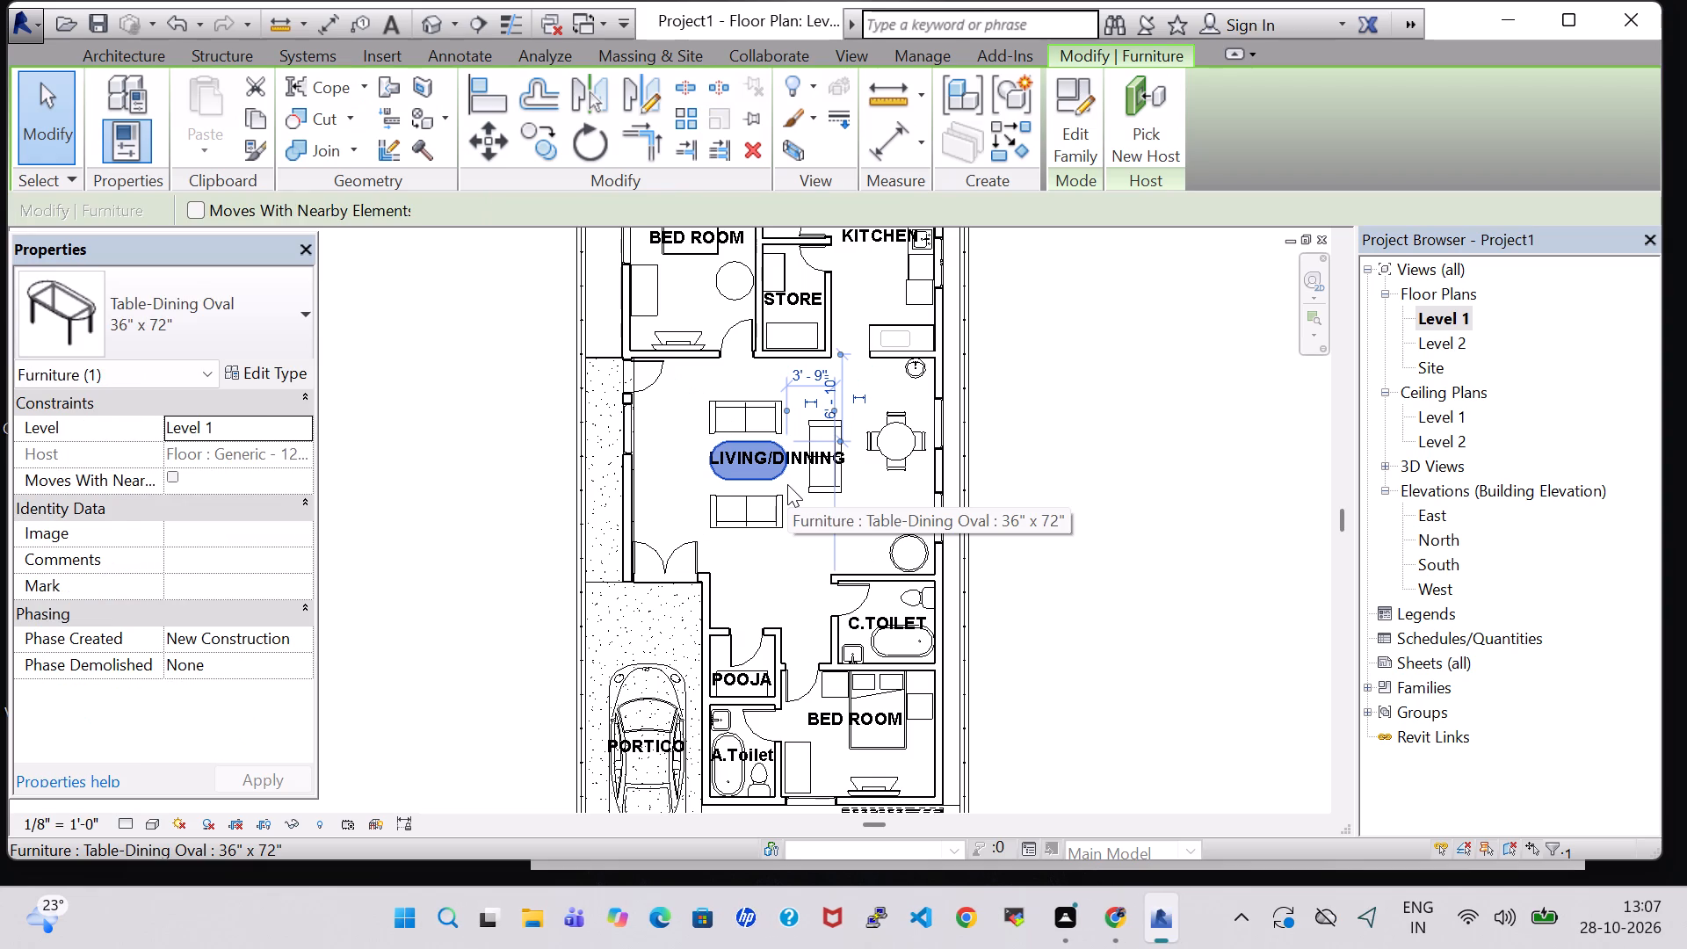
{"action": "key", "text": "Down"}
{"action": "key", "text": "Down"}
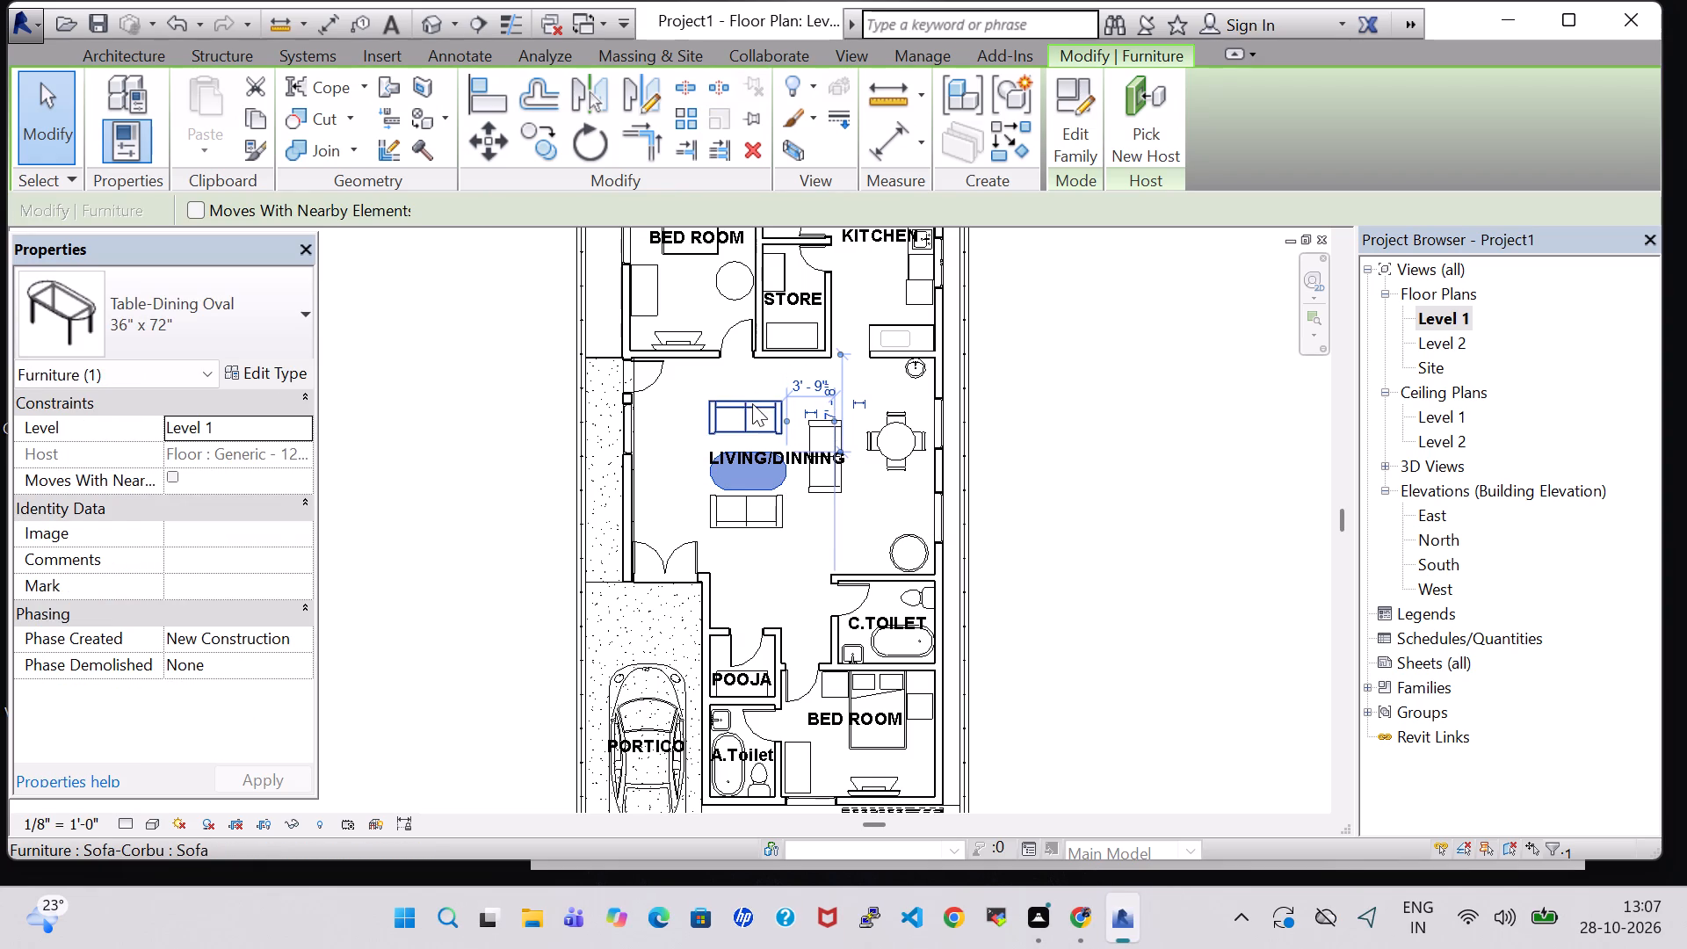
{"action": "left_click", "coordinate": [752, 403]}
{"action": "key", "text": "Down"}
{"action": "key", "text": "Down"}
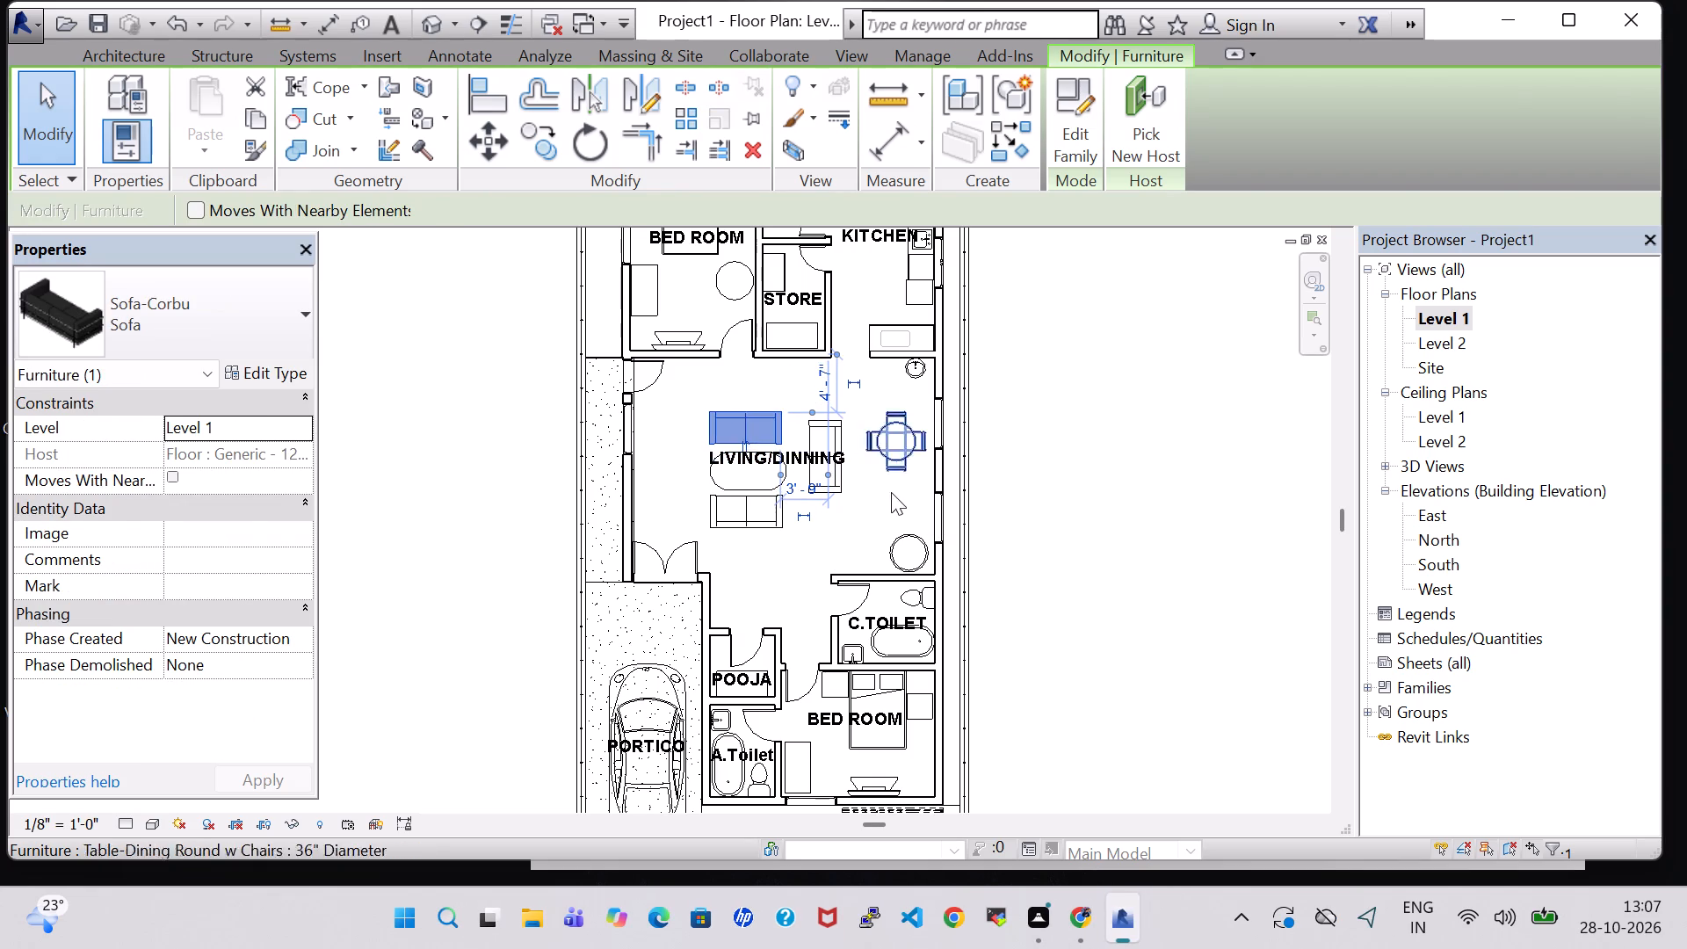
{"action": "left_click", "coordinate": [1039, 496]}
Nudge the perpendicular sofa slightly toward the C.TOILET side and closer to the oval table.
{"action": "left_click", "coordinate": [827, 424]}
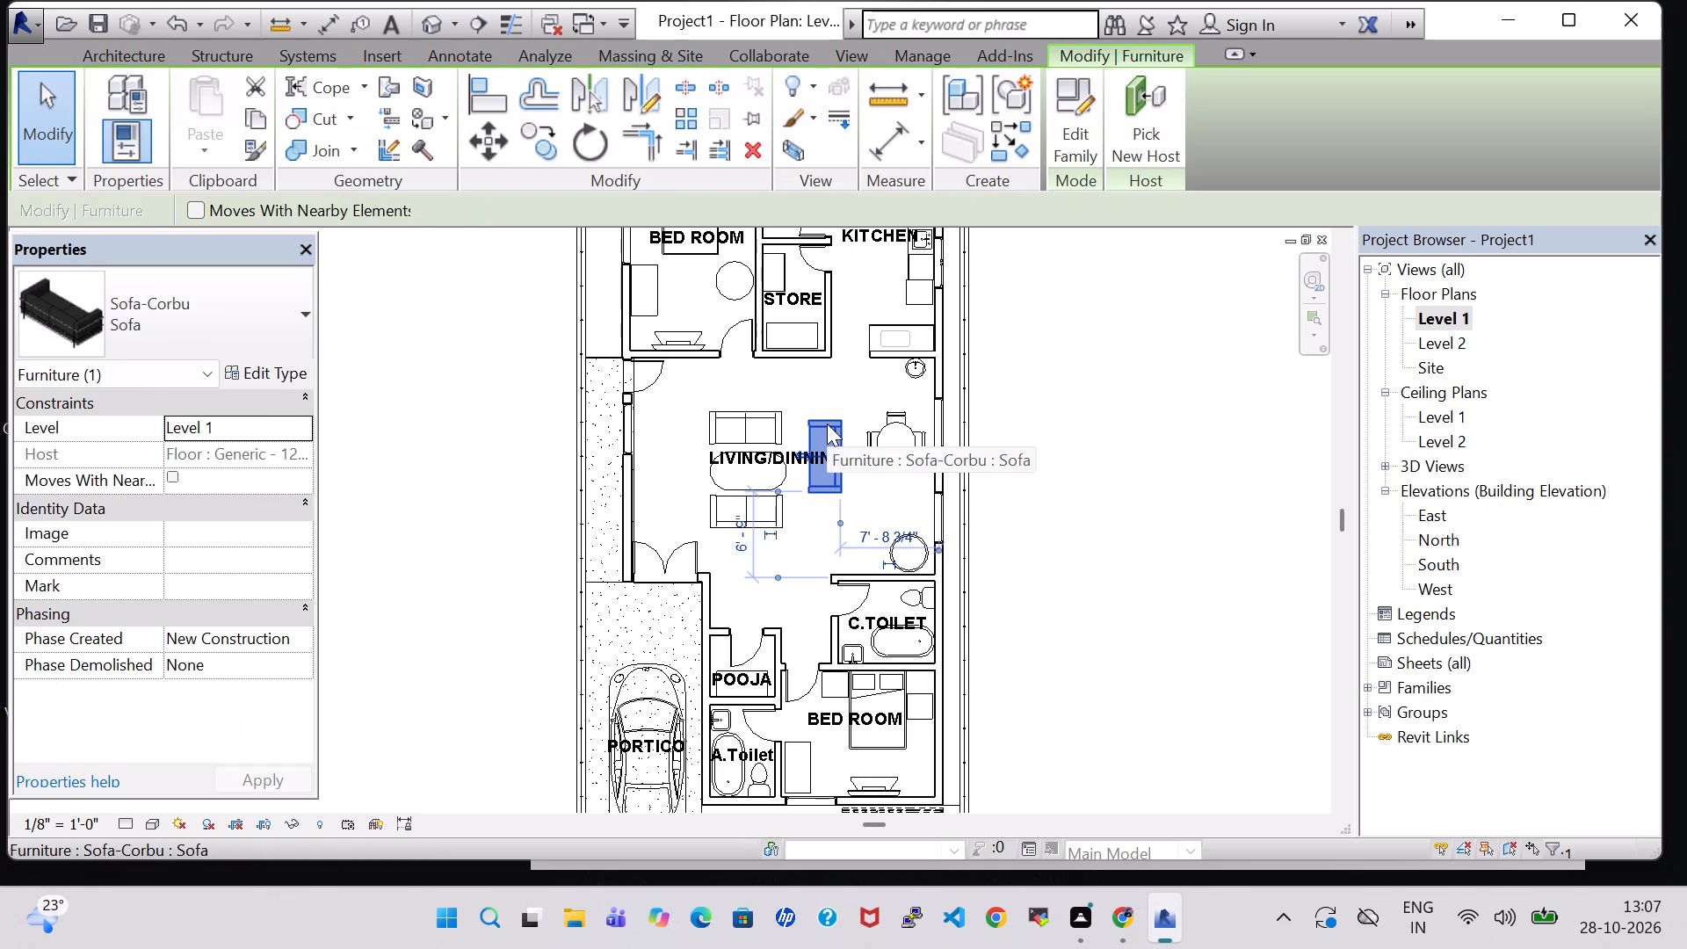
{"action": "key", "text": "Down"}
{"action": "key", "text": "Left"}
{"action": "left_click", "coordinate": [1133, 466]}
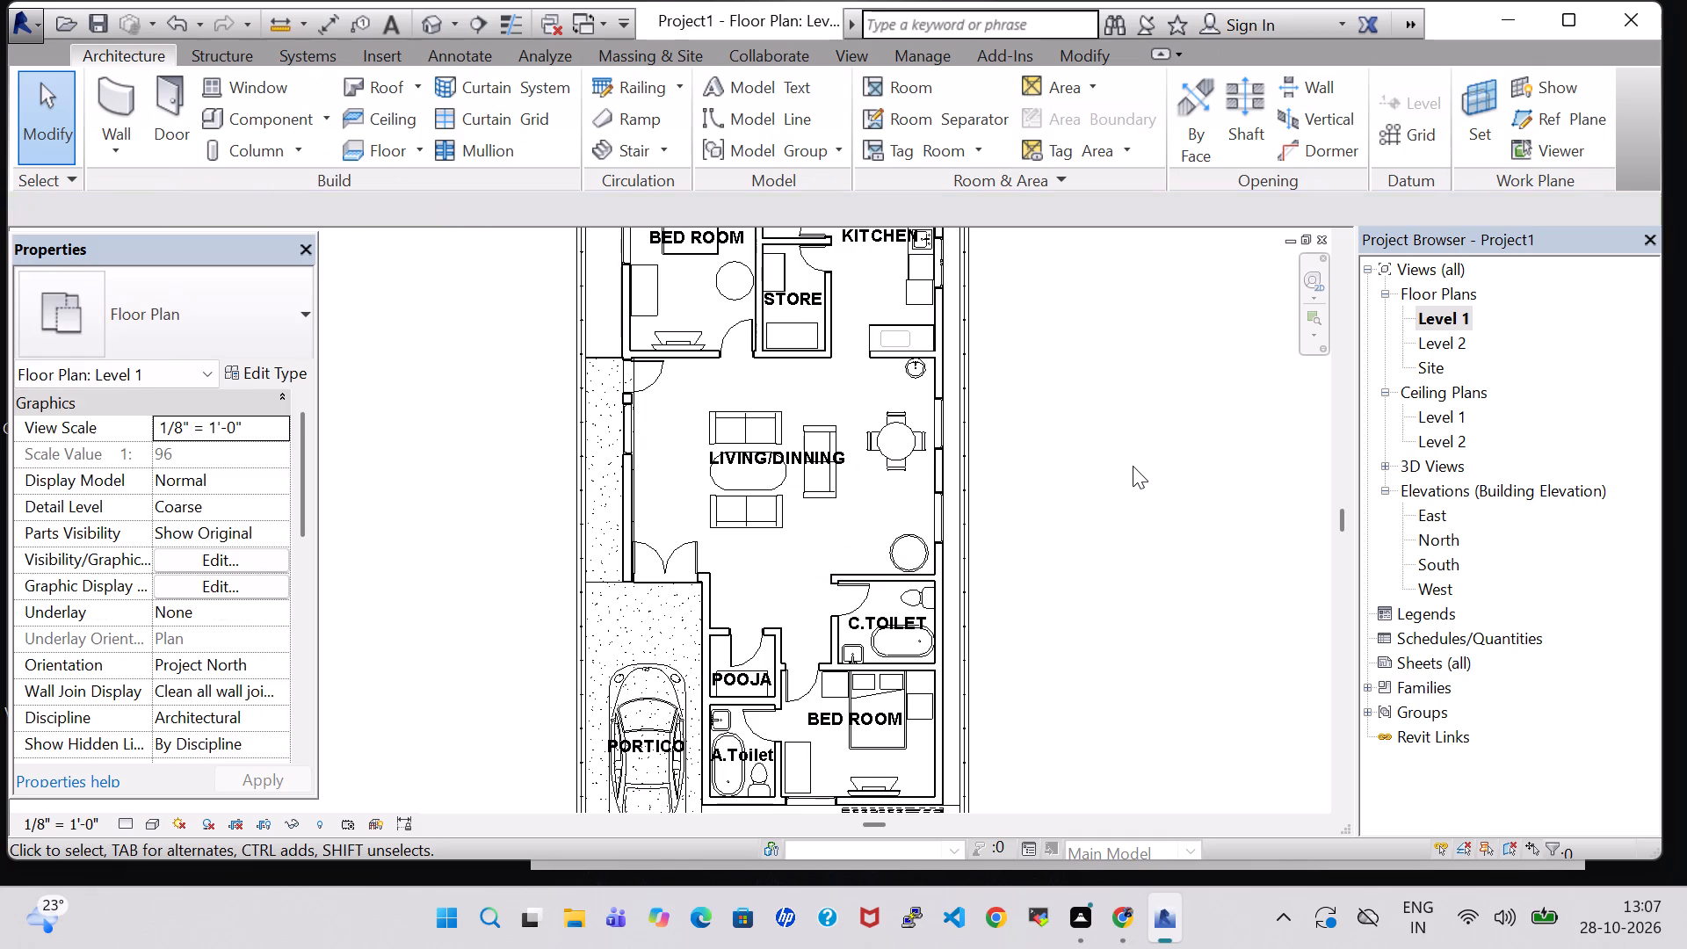
Move the LIVING/DINNING room tag slightly toward C.TOILET and the dining side so it lines up with the oval table.
{"action": "left_click", "coordinate": [797, 450]}
{"action": "key", "text": "Down"}
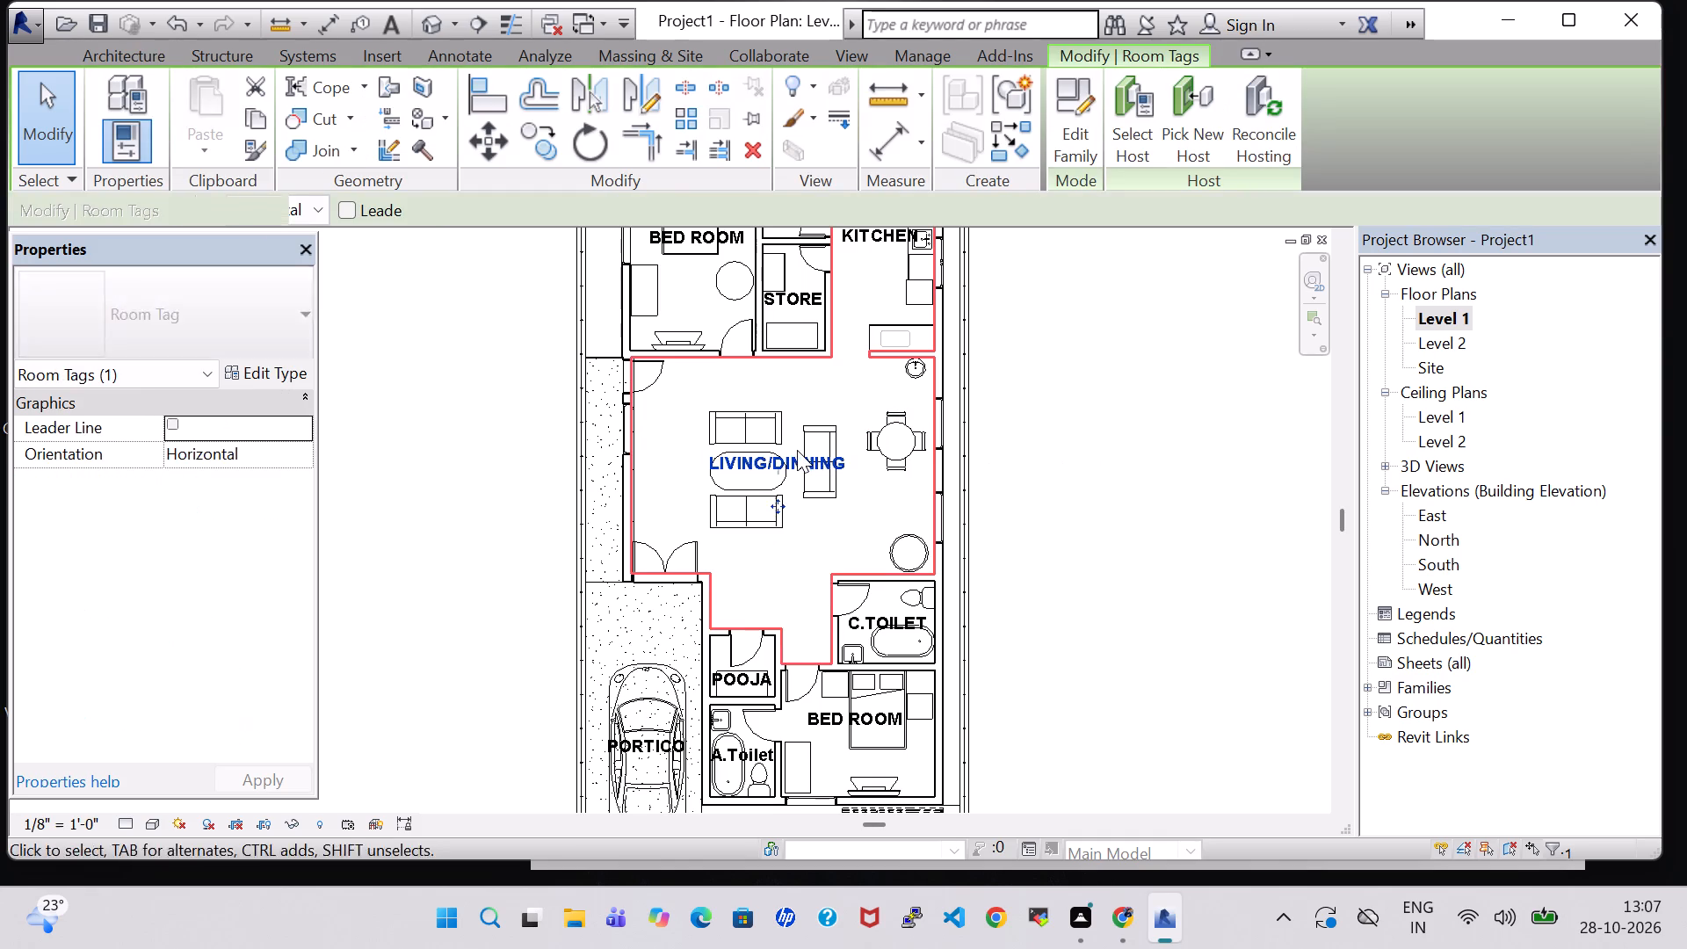
{"action": "key", "text": "Down"}
{"action": "key", "text": "Down"}
{"action": "key", "text": "Right"}
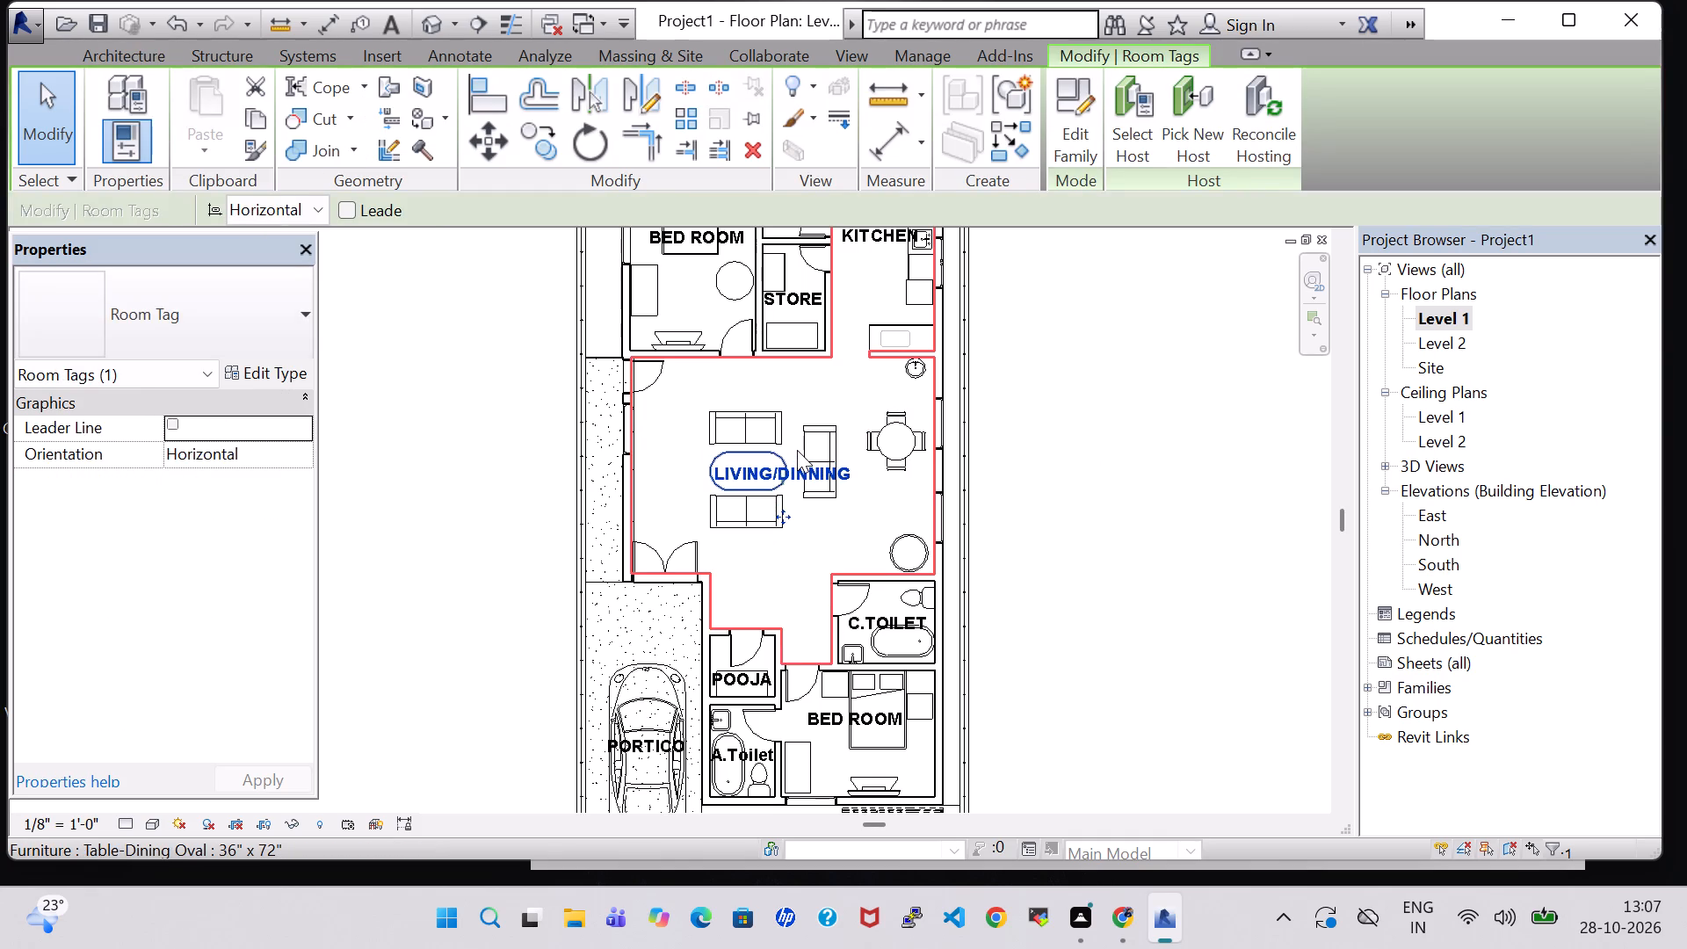
{"action": "left_click", "coordinate": [1121, 441]}
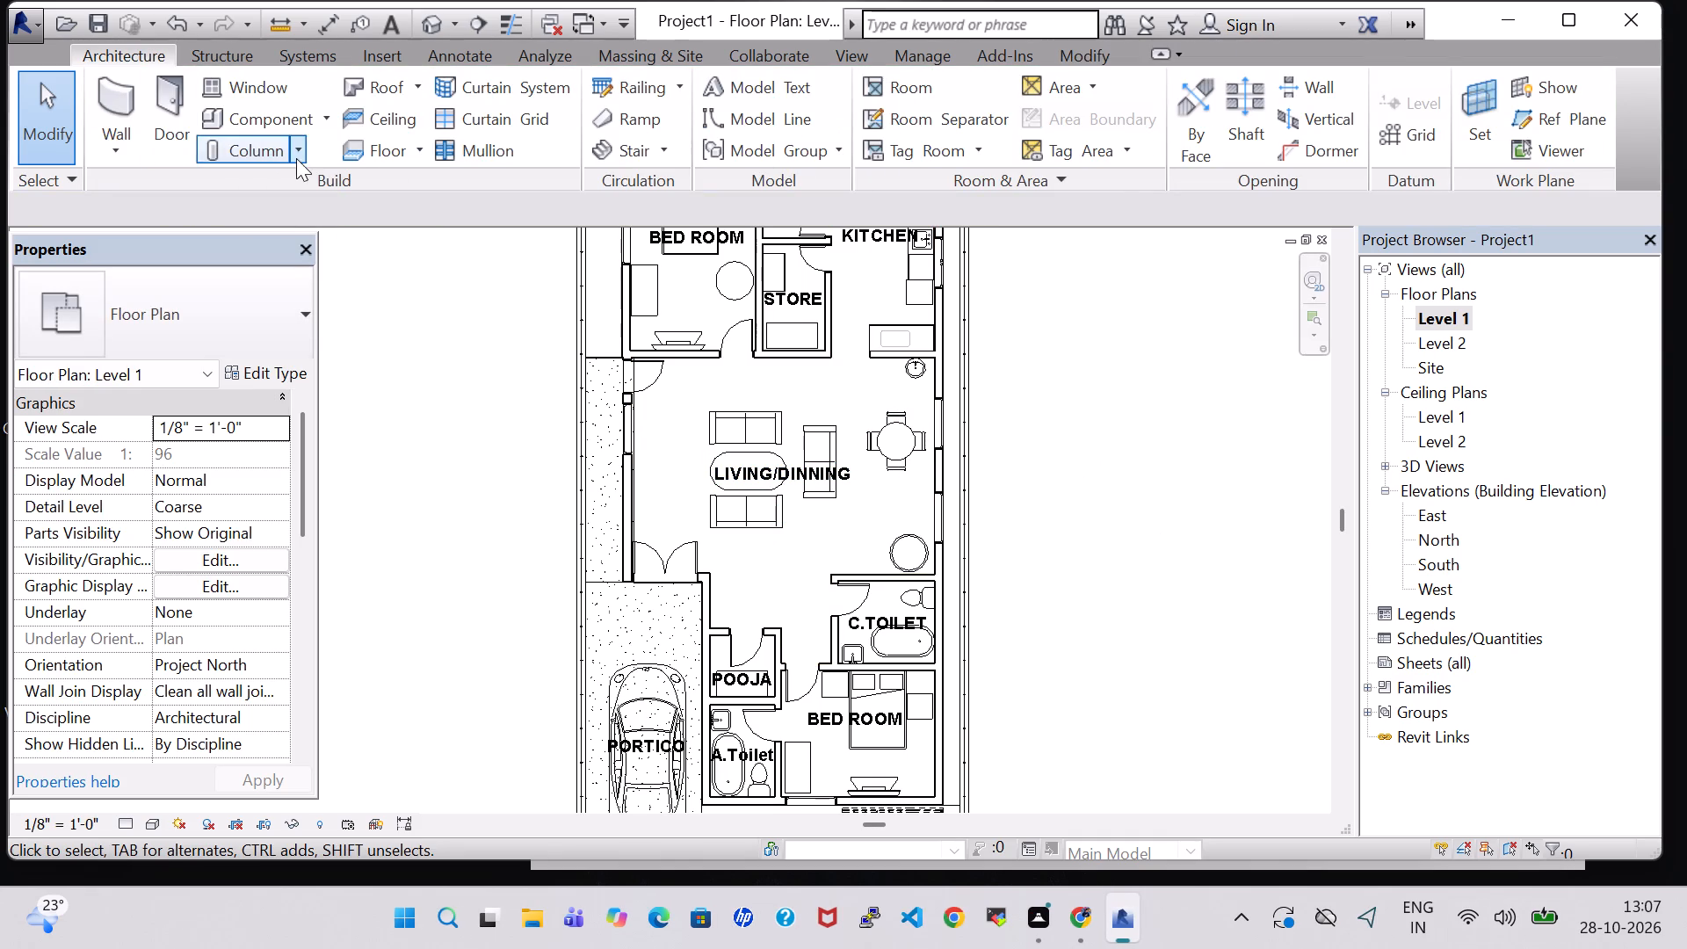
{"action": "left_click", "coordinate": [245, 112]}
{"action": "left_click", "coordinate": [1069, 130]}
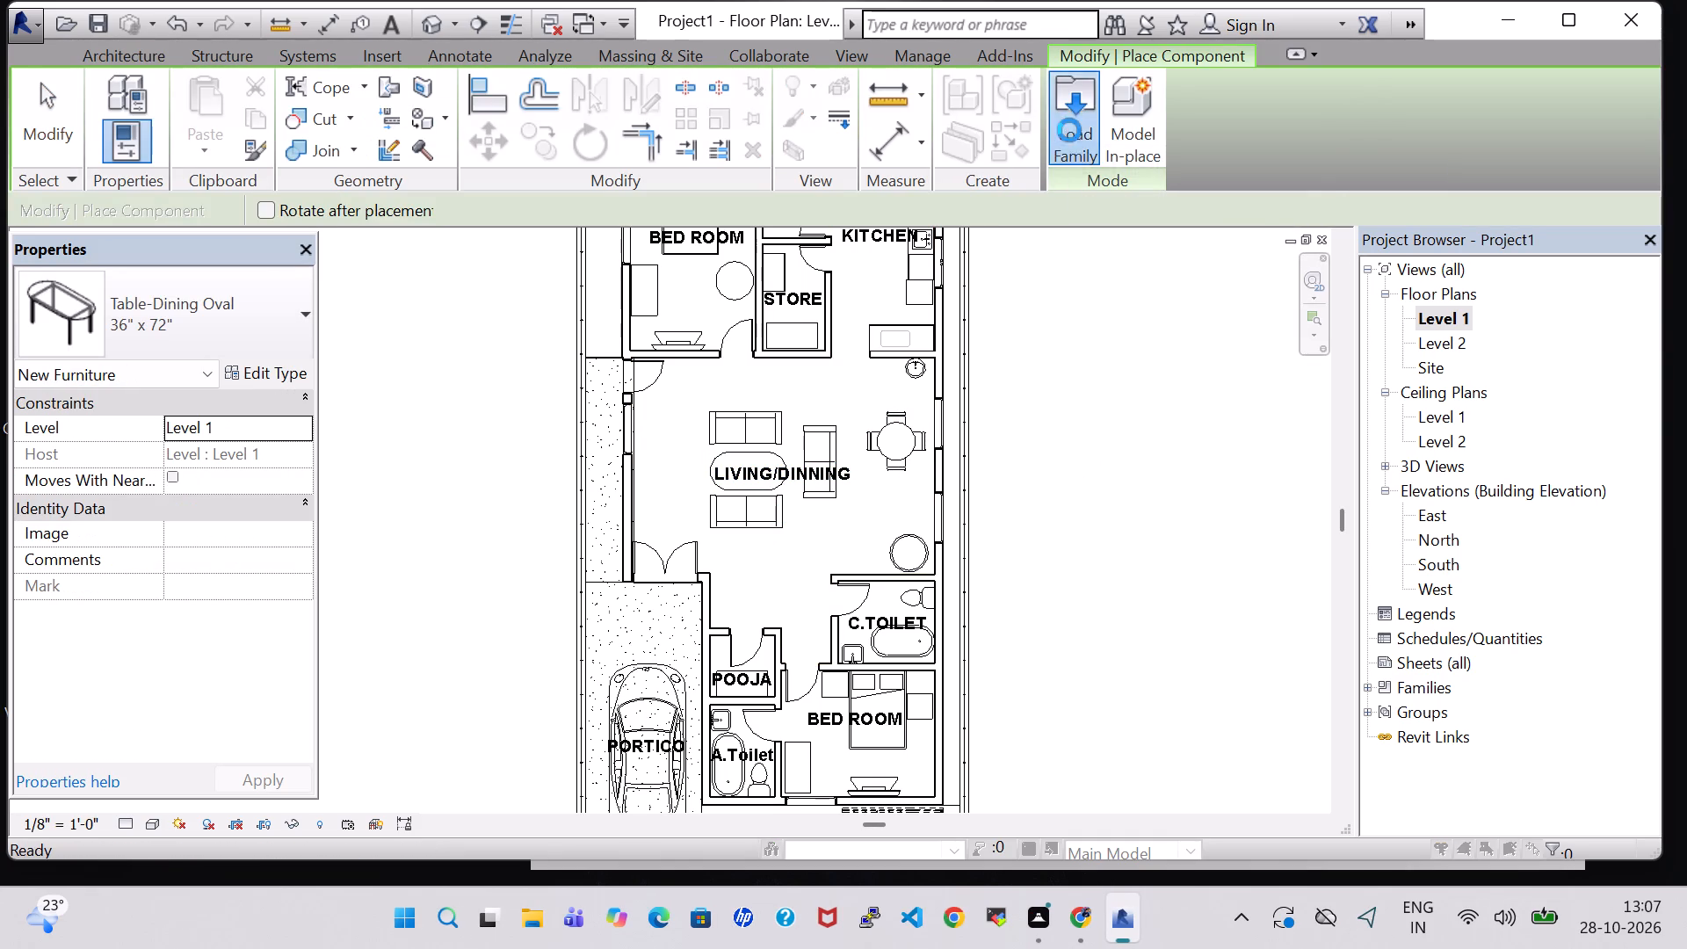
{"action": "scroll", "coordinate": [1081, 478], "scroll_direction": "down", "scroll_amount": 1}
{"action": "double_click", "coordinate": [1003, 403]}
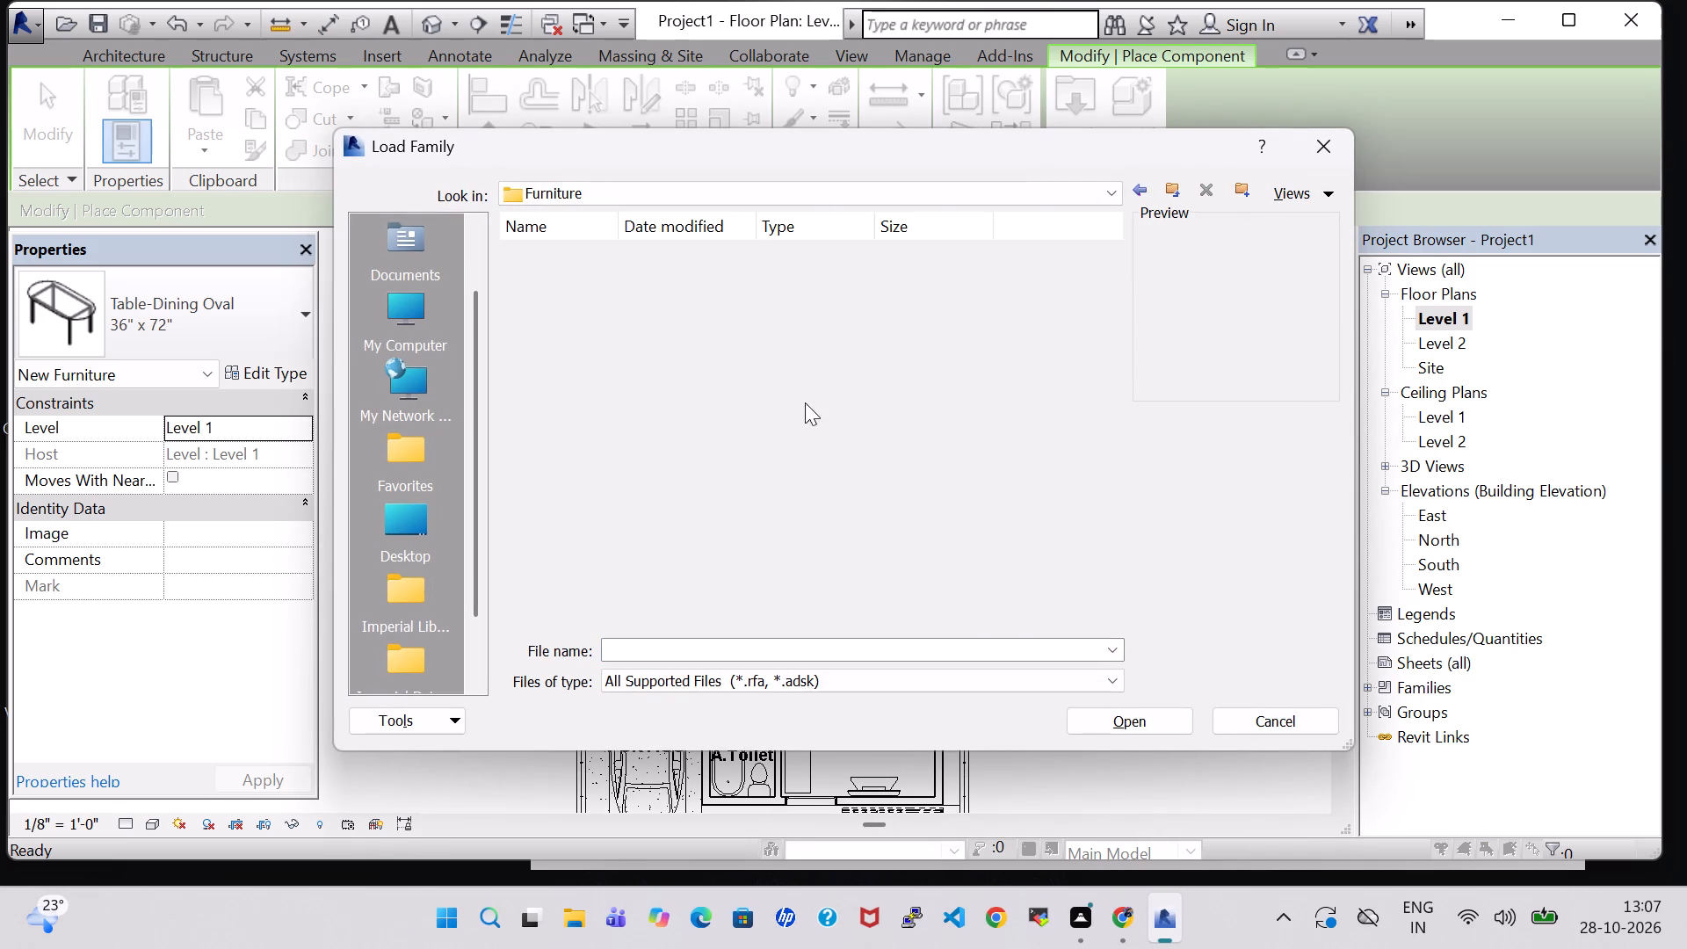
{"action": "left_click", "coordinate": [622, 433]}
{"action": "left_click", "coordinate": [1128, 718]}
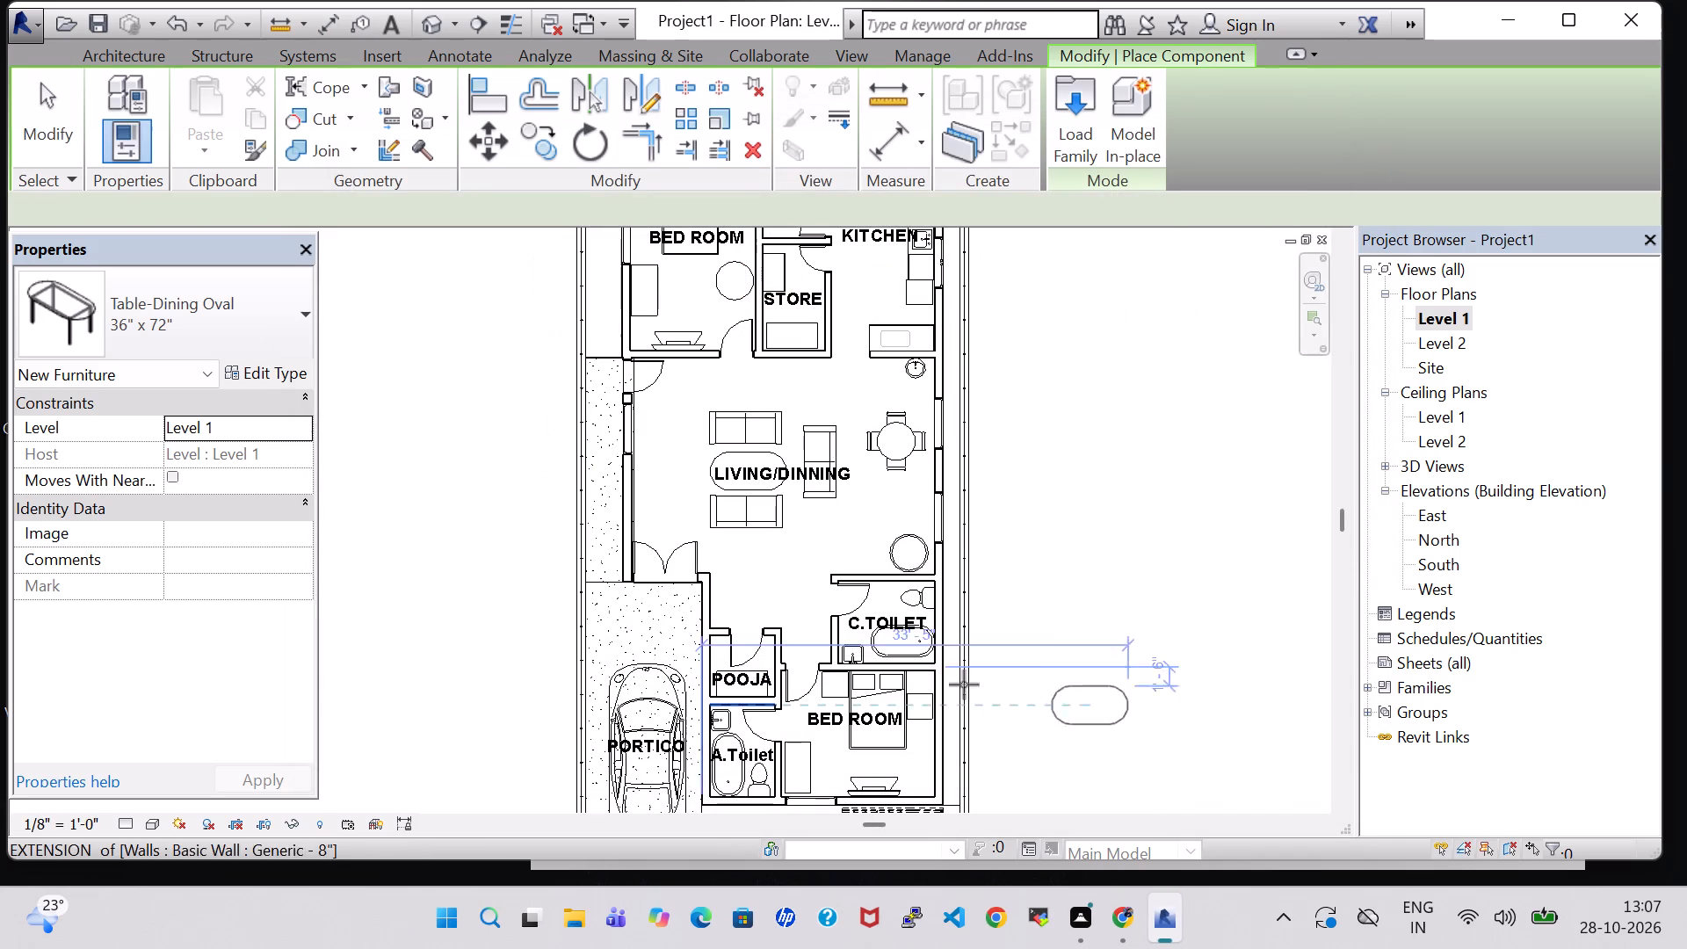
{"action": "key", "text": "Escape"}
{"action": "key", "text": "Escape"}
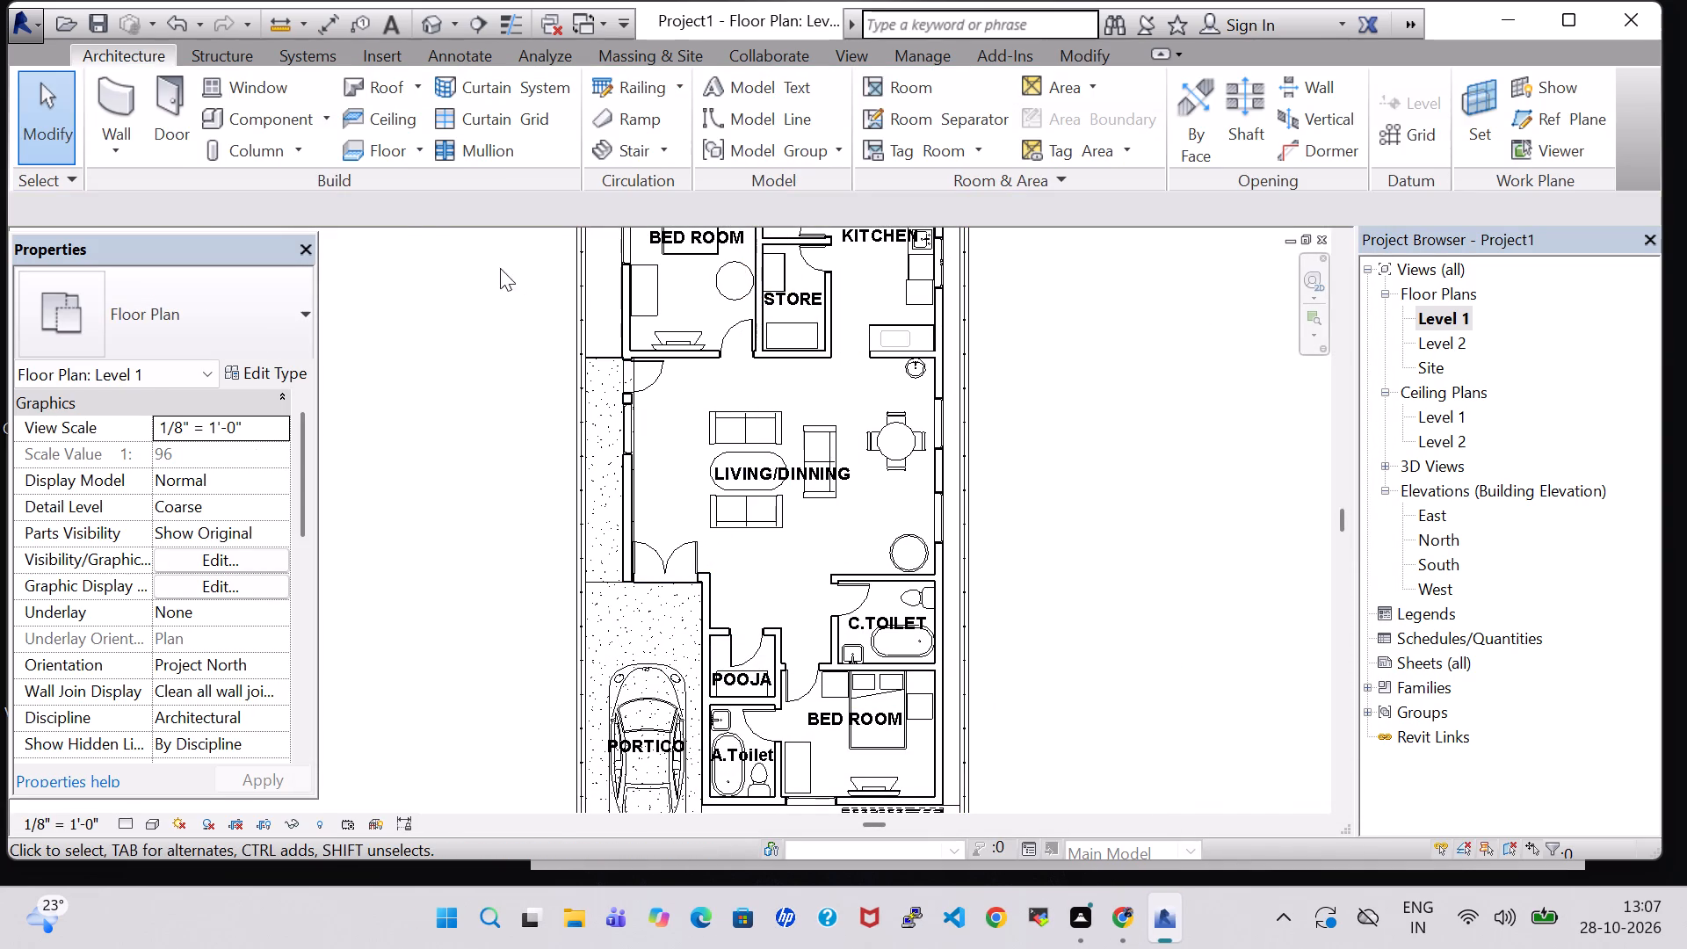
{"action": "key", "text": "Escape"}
Place a TV Stand component in LIVING/DINNING against the wall between the window and the double door, rotated to face the oval table.
{"action": "left_click", "coordinate": [238, 112]}
{"action": "left_click", "coordinate": [170, 293]}
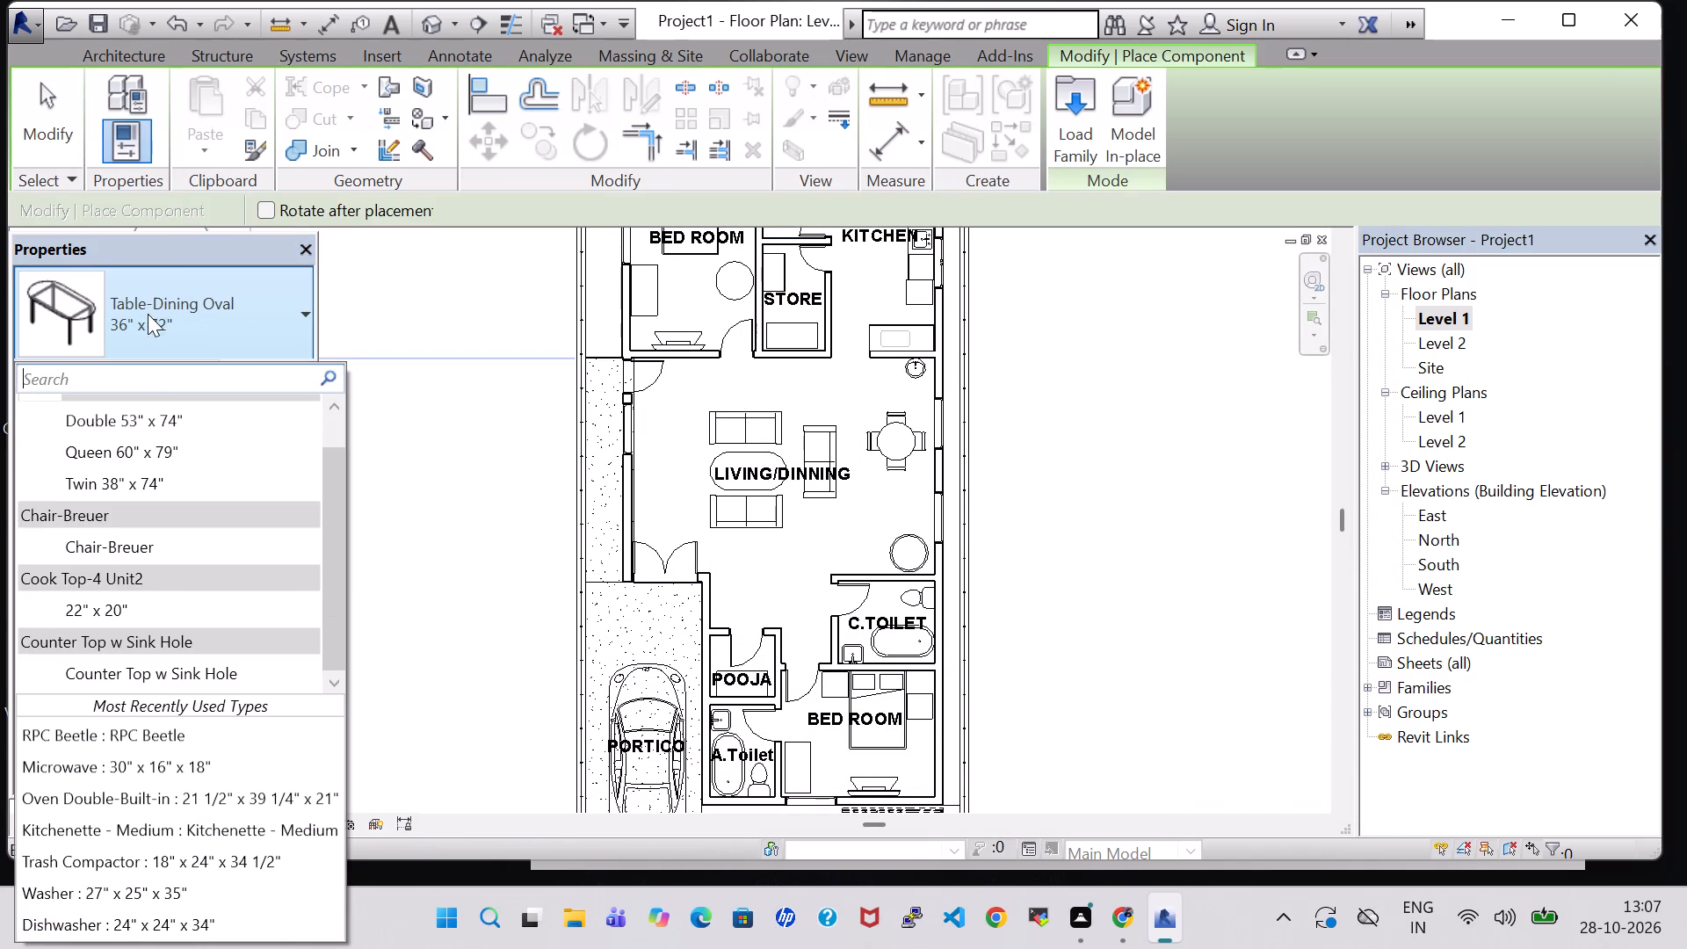
{"action": "type", "text": "tv"}
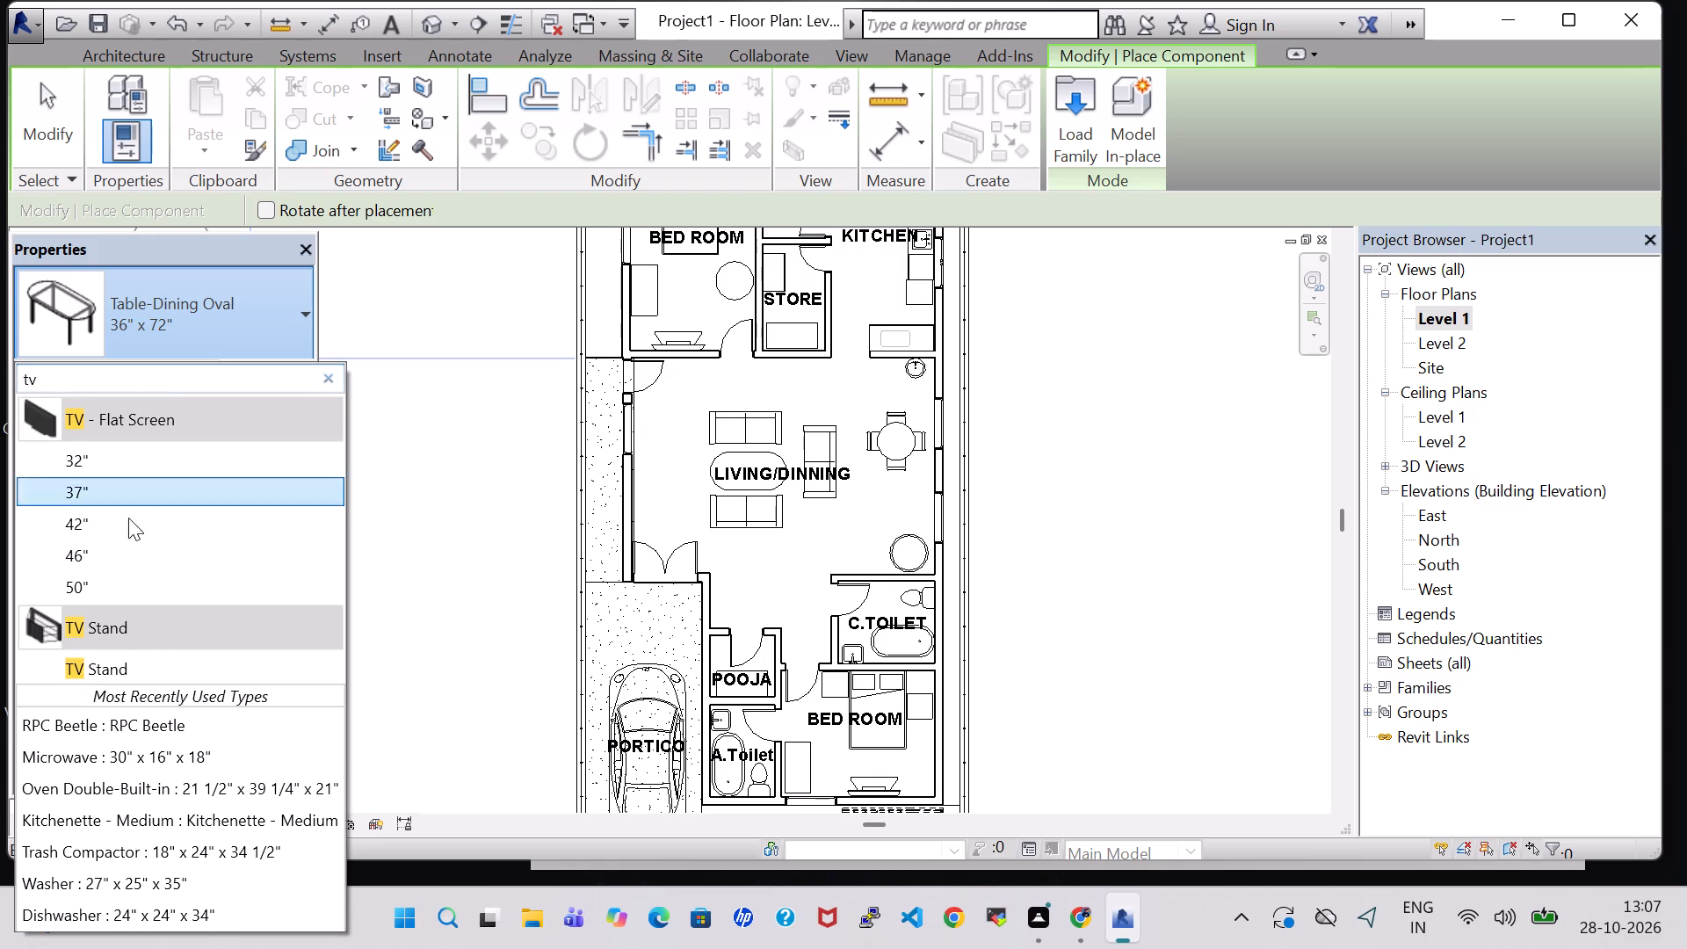
{"action": "left_click", "coordinate": [115, 669]}
{"action": "scroll", "coordinate": [692, 461], "scroll_direction": "up", "scroll_amount": 5}
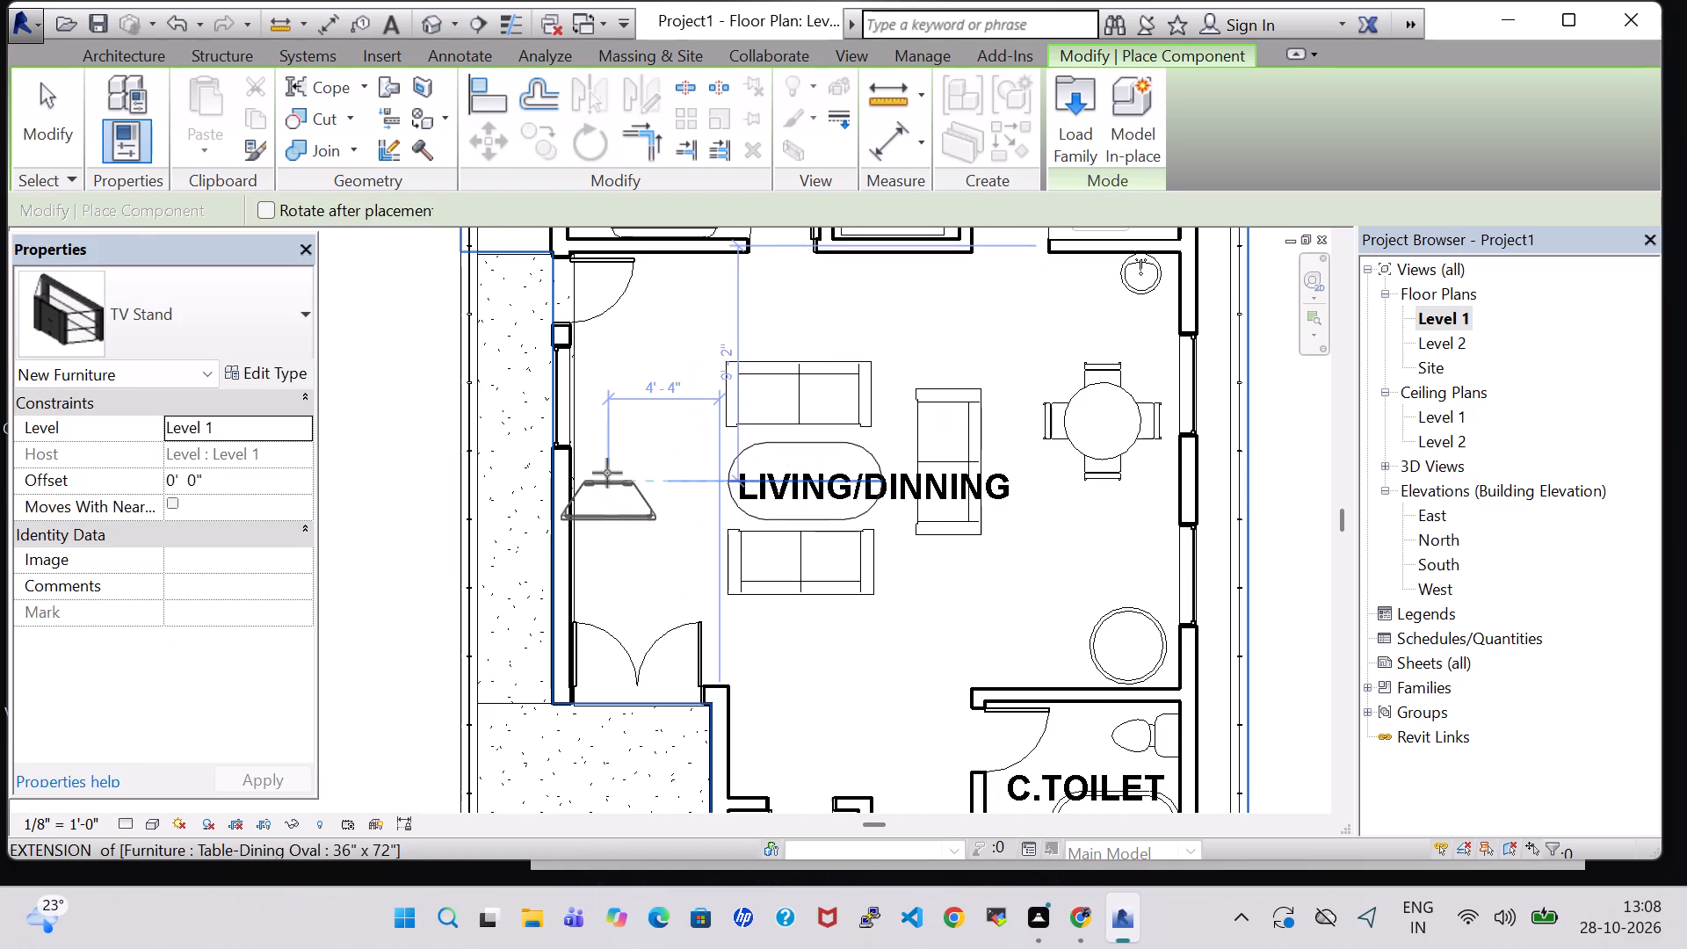
{"action": "key", "text": "space"}
{"action": "scroll", "coordinate": [607, 478], "scroll_direction": "up", "scroll_amount": 4}
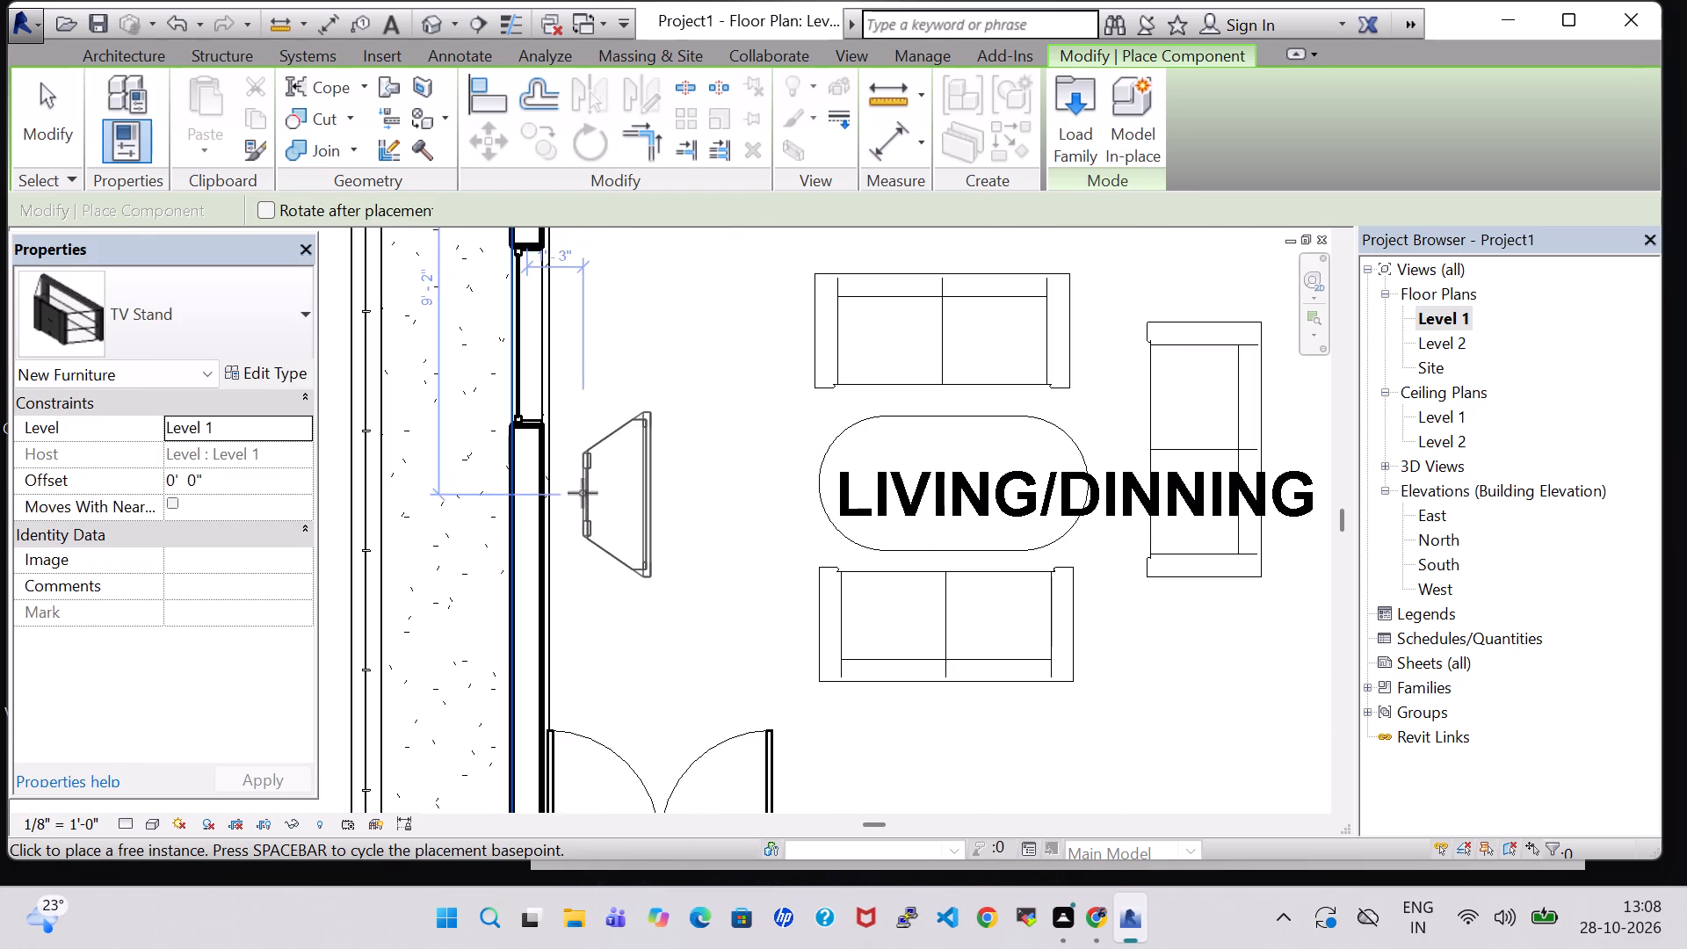
{"action": "left_click", "coordinate": [554, 499]}
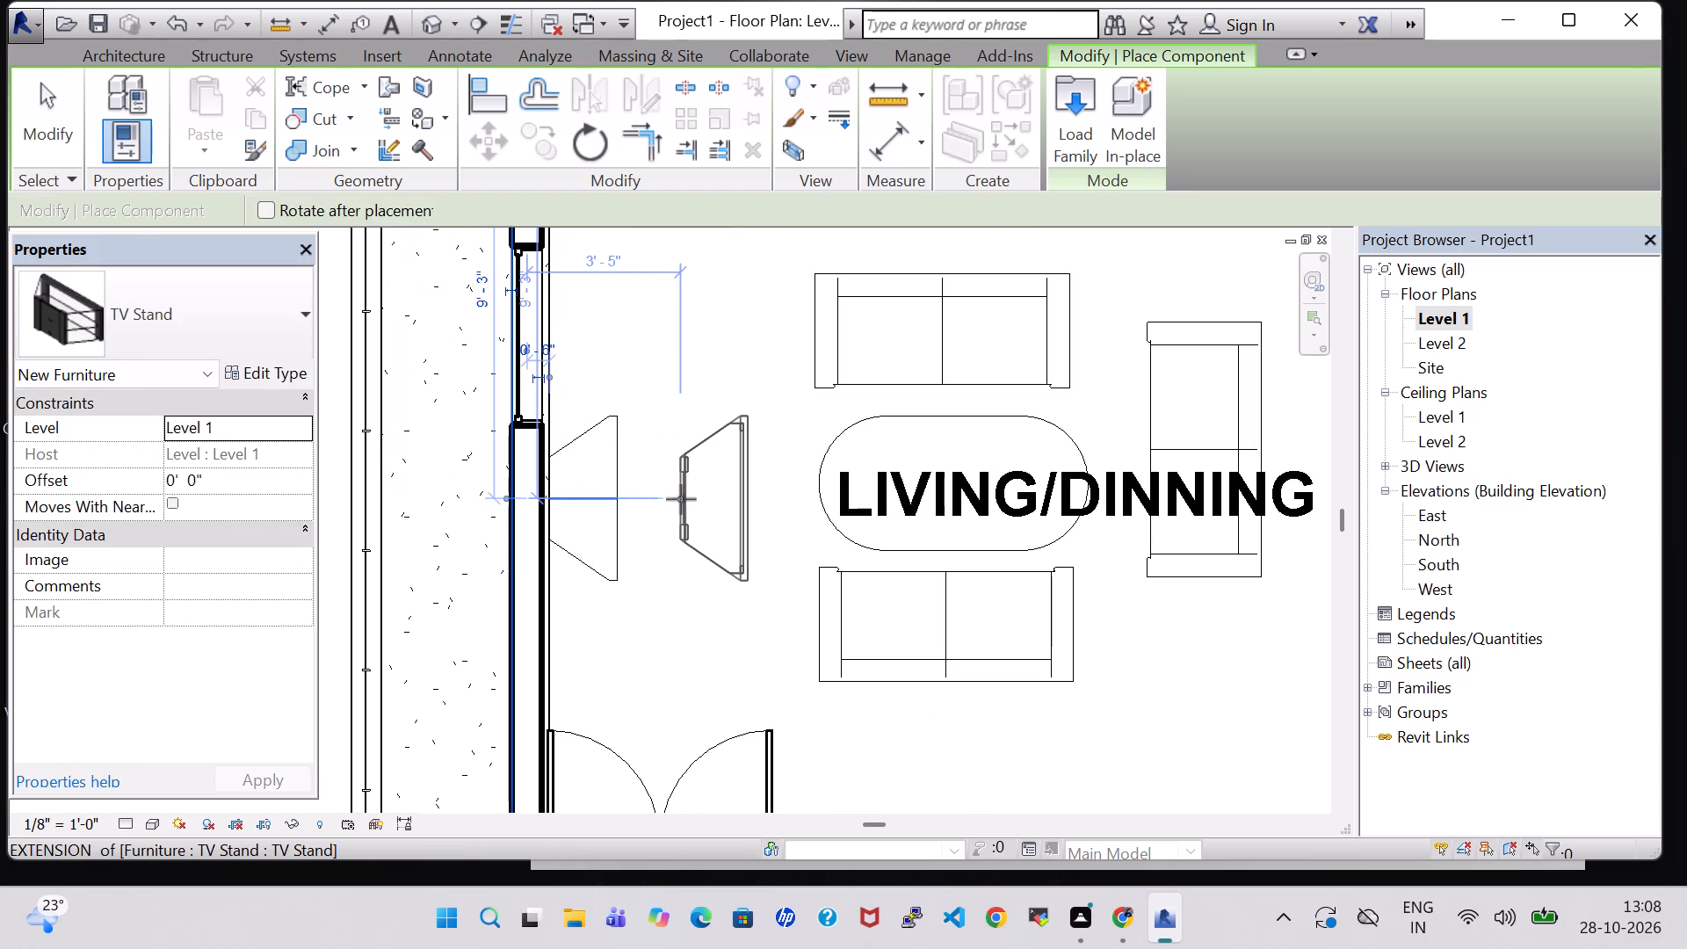
{"action": "key", "text": "Escape"}
{"action": "key", "text": "Escape"}
{"action": "left_click", "coordinate": [612, 469]}
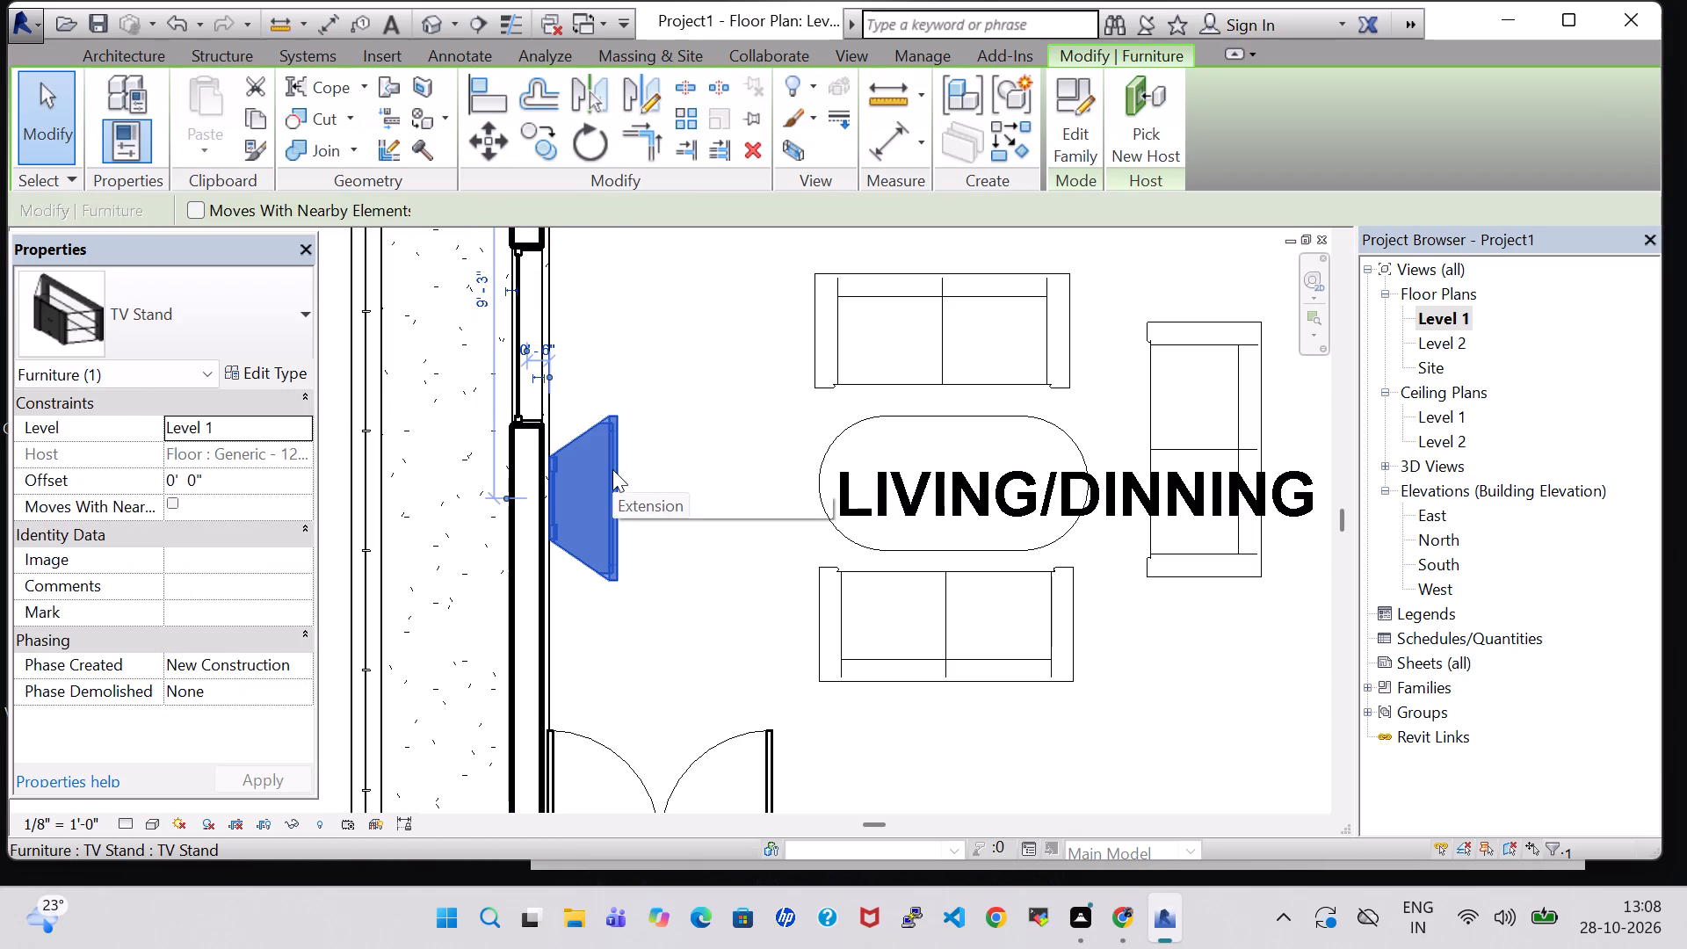
{"action": "key", "text": "Left"}
{"action": "key", "text": "Right"}
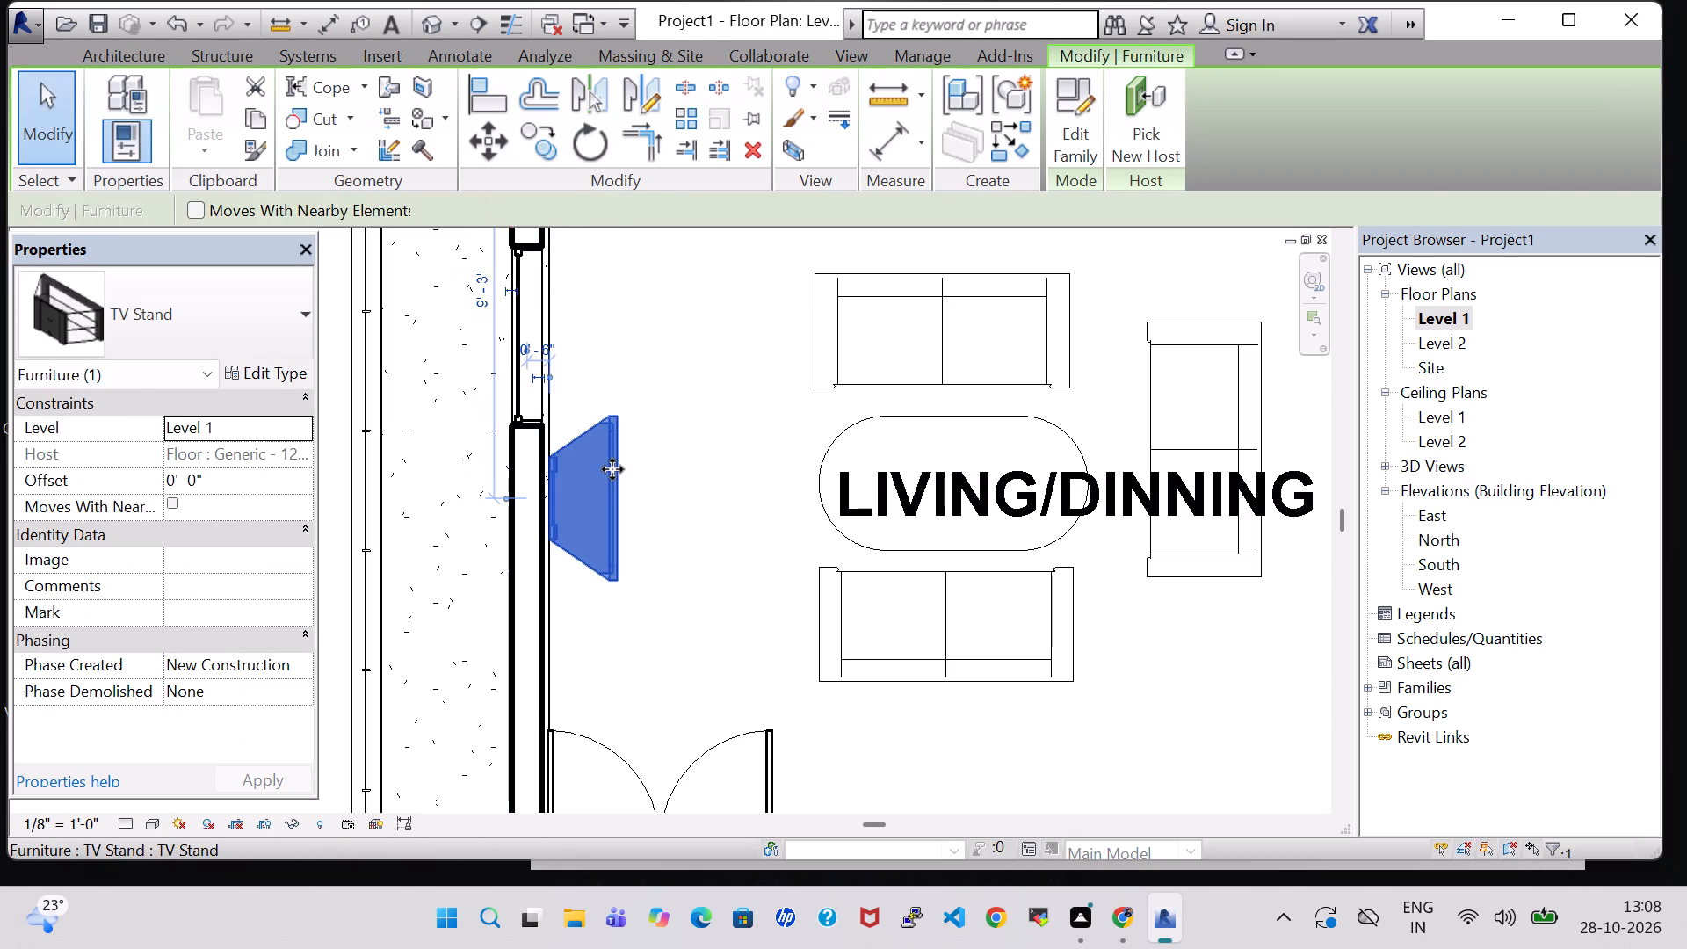
{"action": "left_click", "coordinate": [721, 481]}
Place a 50" TV - Flat Screen with a 3' 0" offset against the wall at the LIVING/DINNING TV stand, facing the sofas.
{"action": "left_click", "coordinate": [259, 108]}
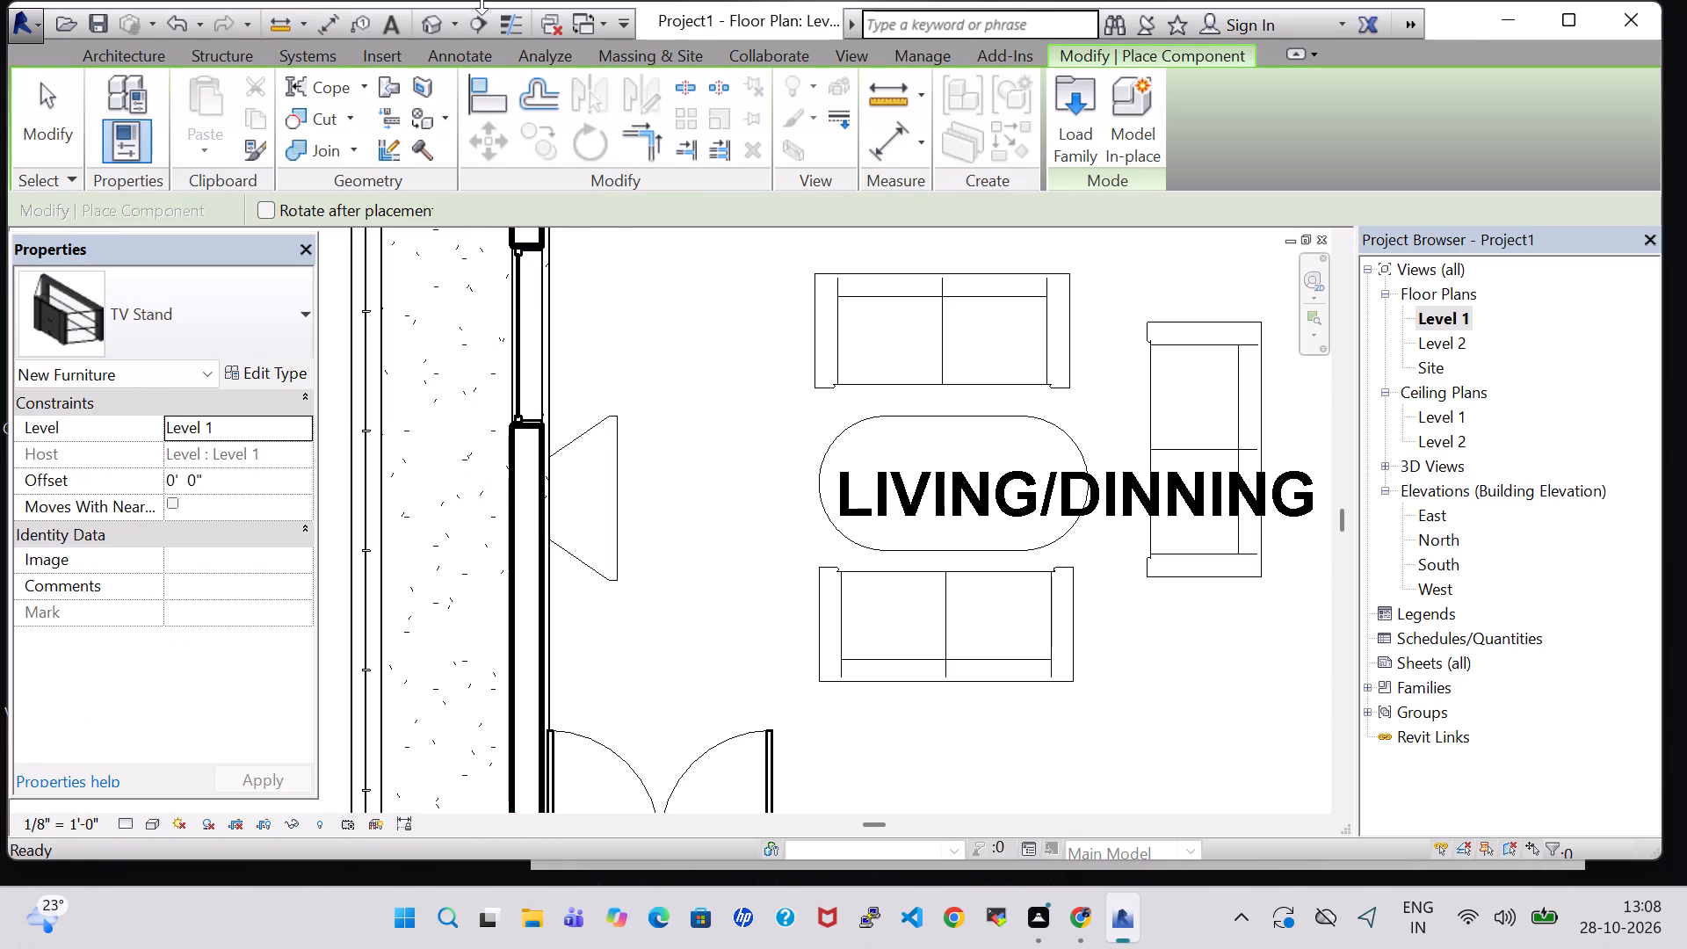
{"action": "left_click", "coordinate": [154, 308]}
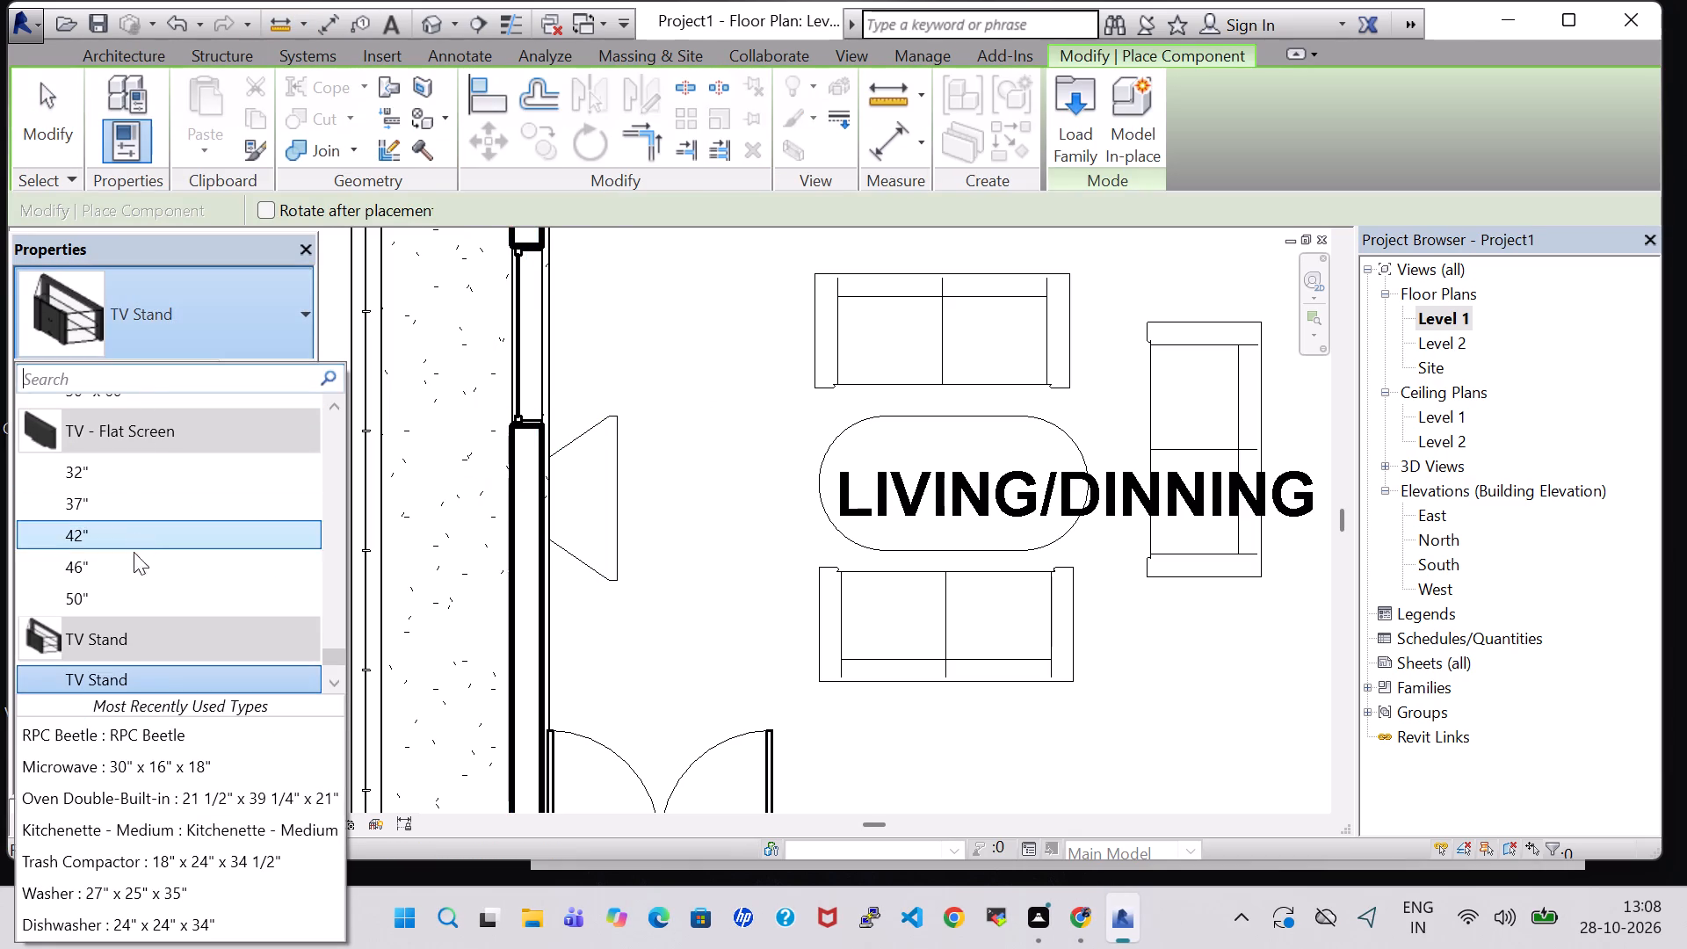
{"action": "left_click", "coordinate": [130, 600]}
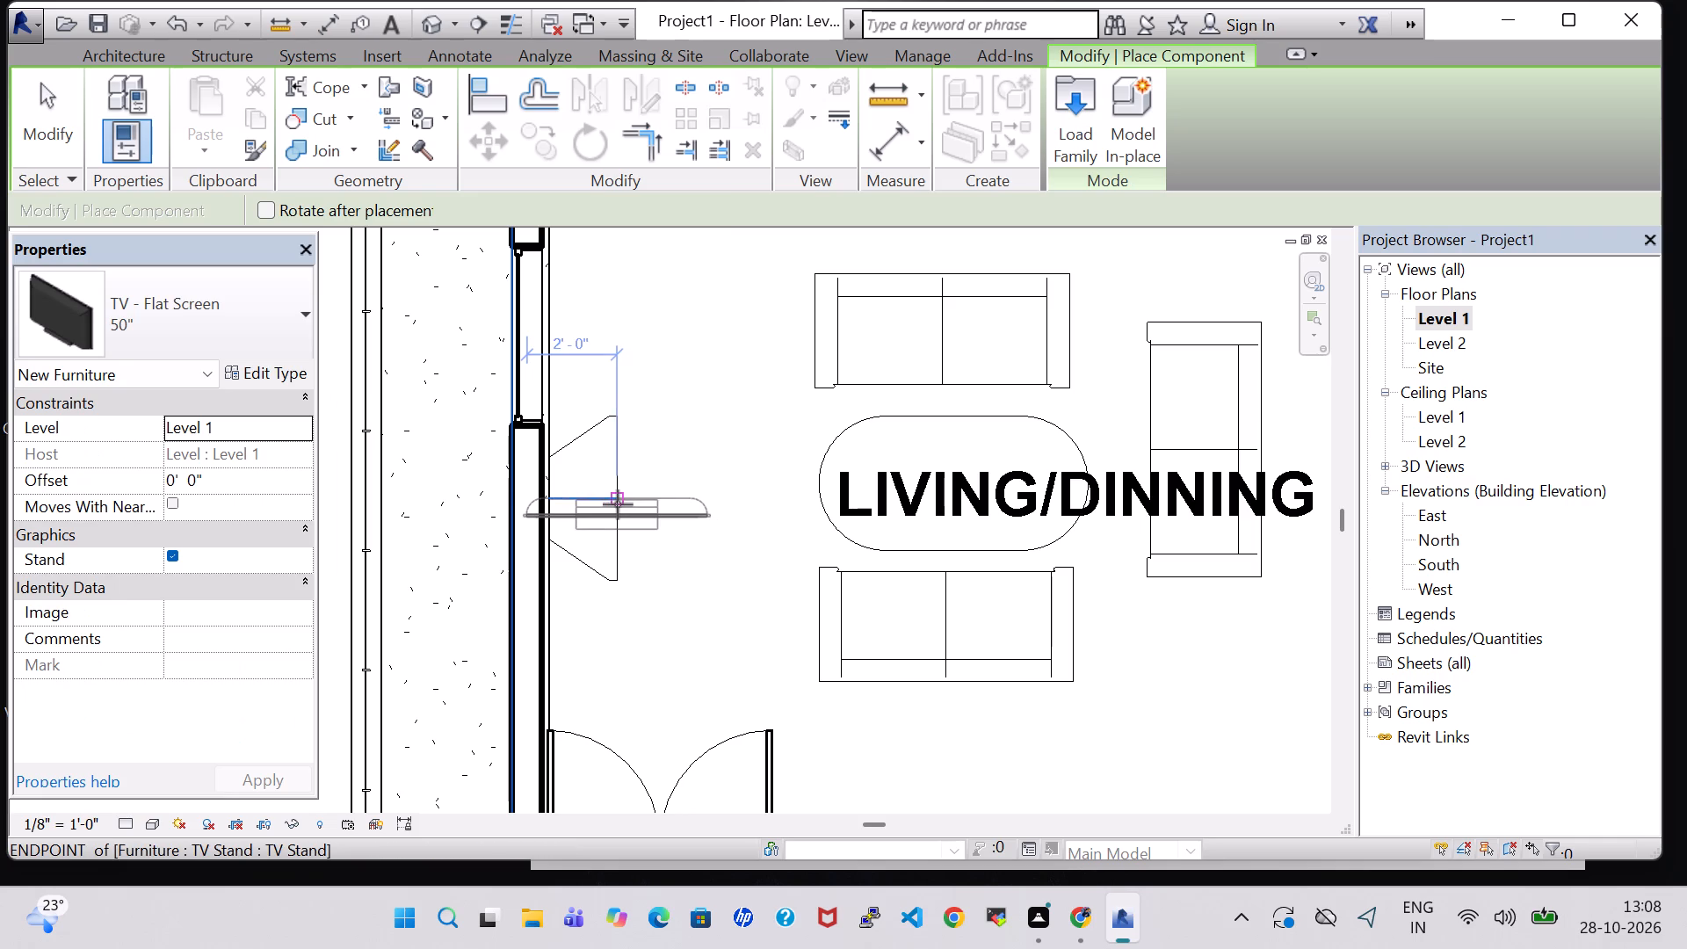
{"action": "left_click", "coordinate": [174, 477]}
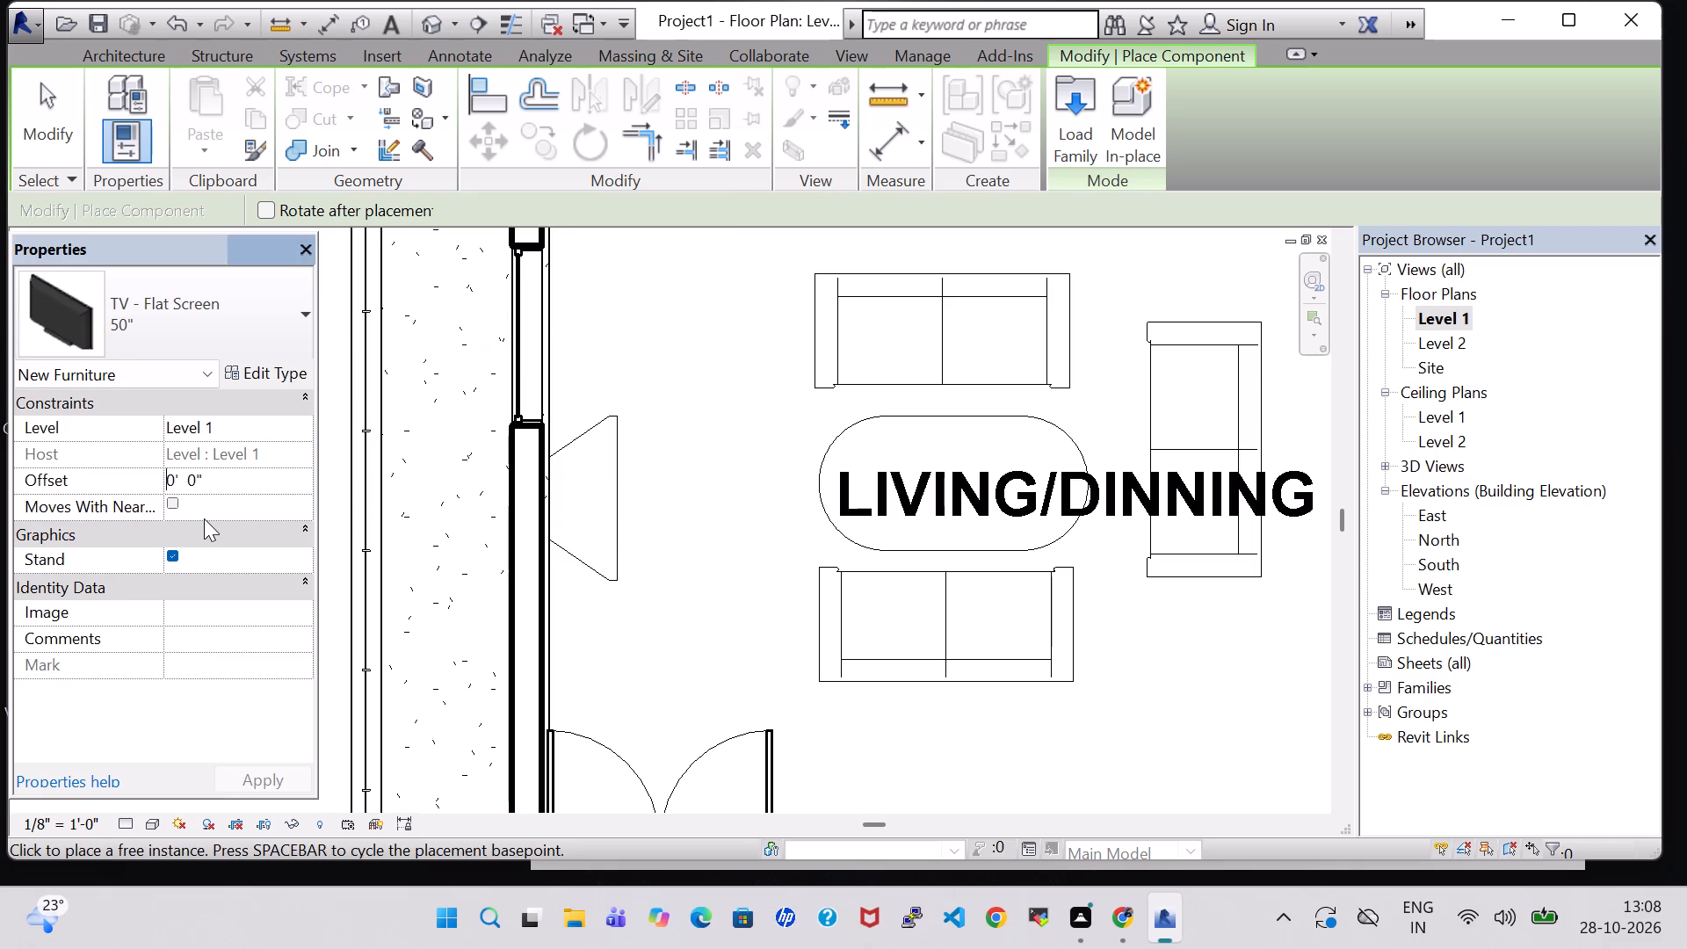
{"action": "key", "text": "Right"}
{"action": "key", "text": "BackSpace"}
{"action": "key", "text": "3"}
{"action": "key", "text": "Return"}
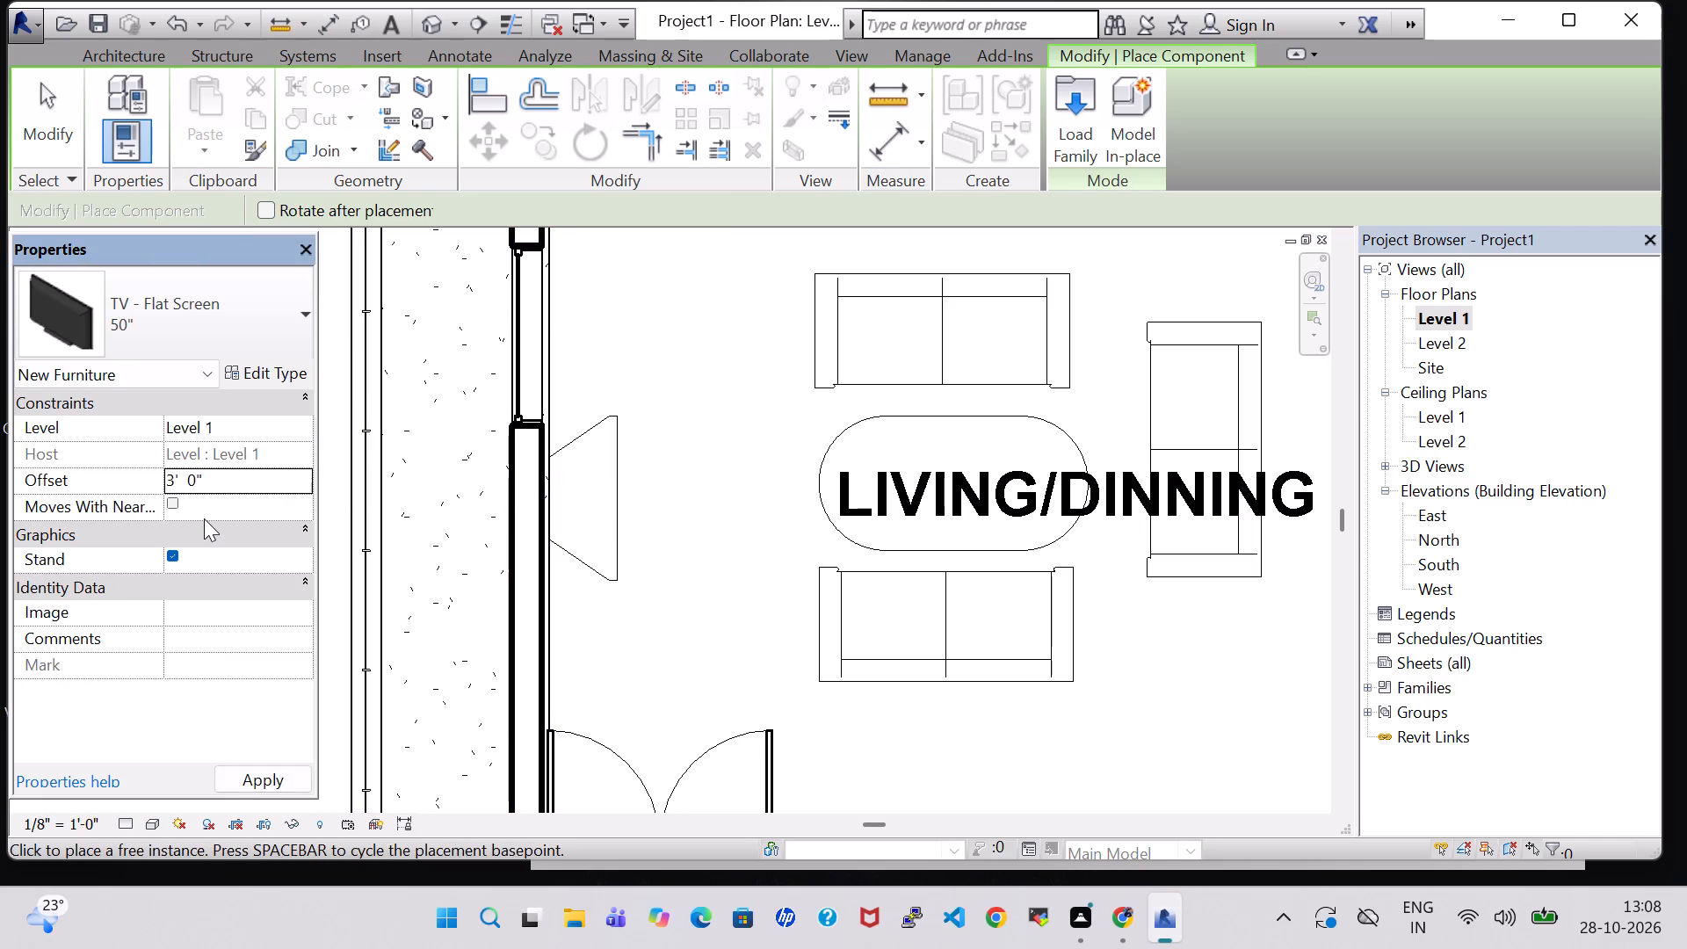
{"action": "key", "text": "space"}
{"action": "scroll", "coordinate": [583, 510], "scroll_direction": "up", "scroll_amount": 5}
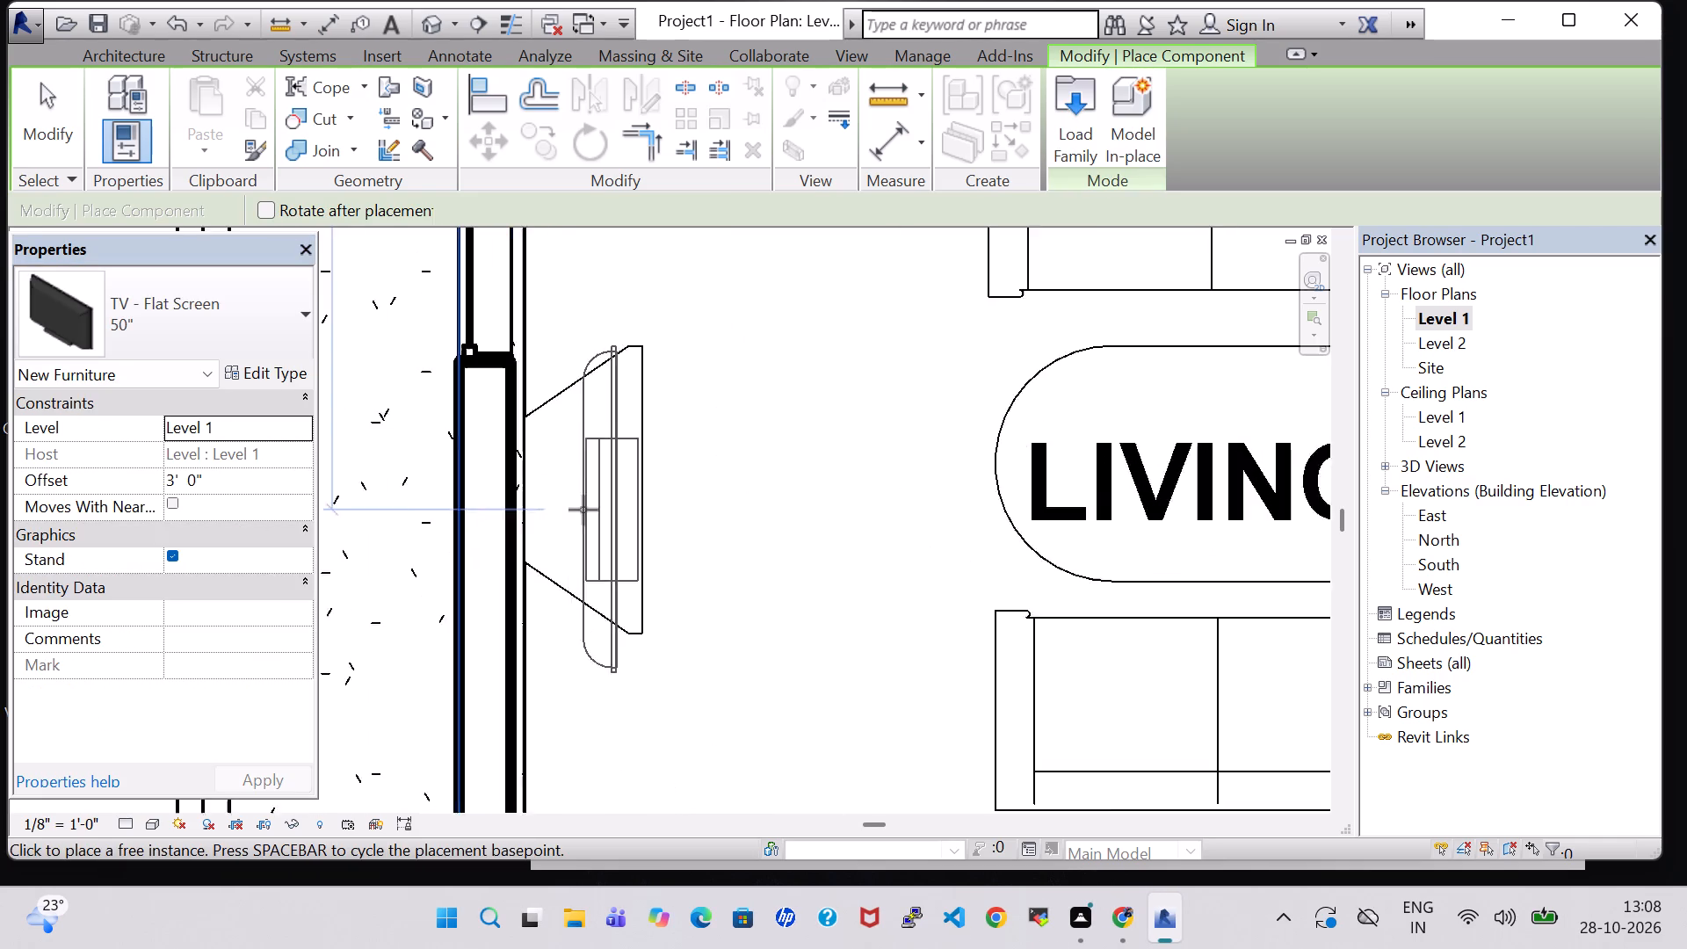
{"action": "left_click", "coordinate": [518, 488]}
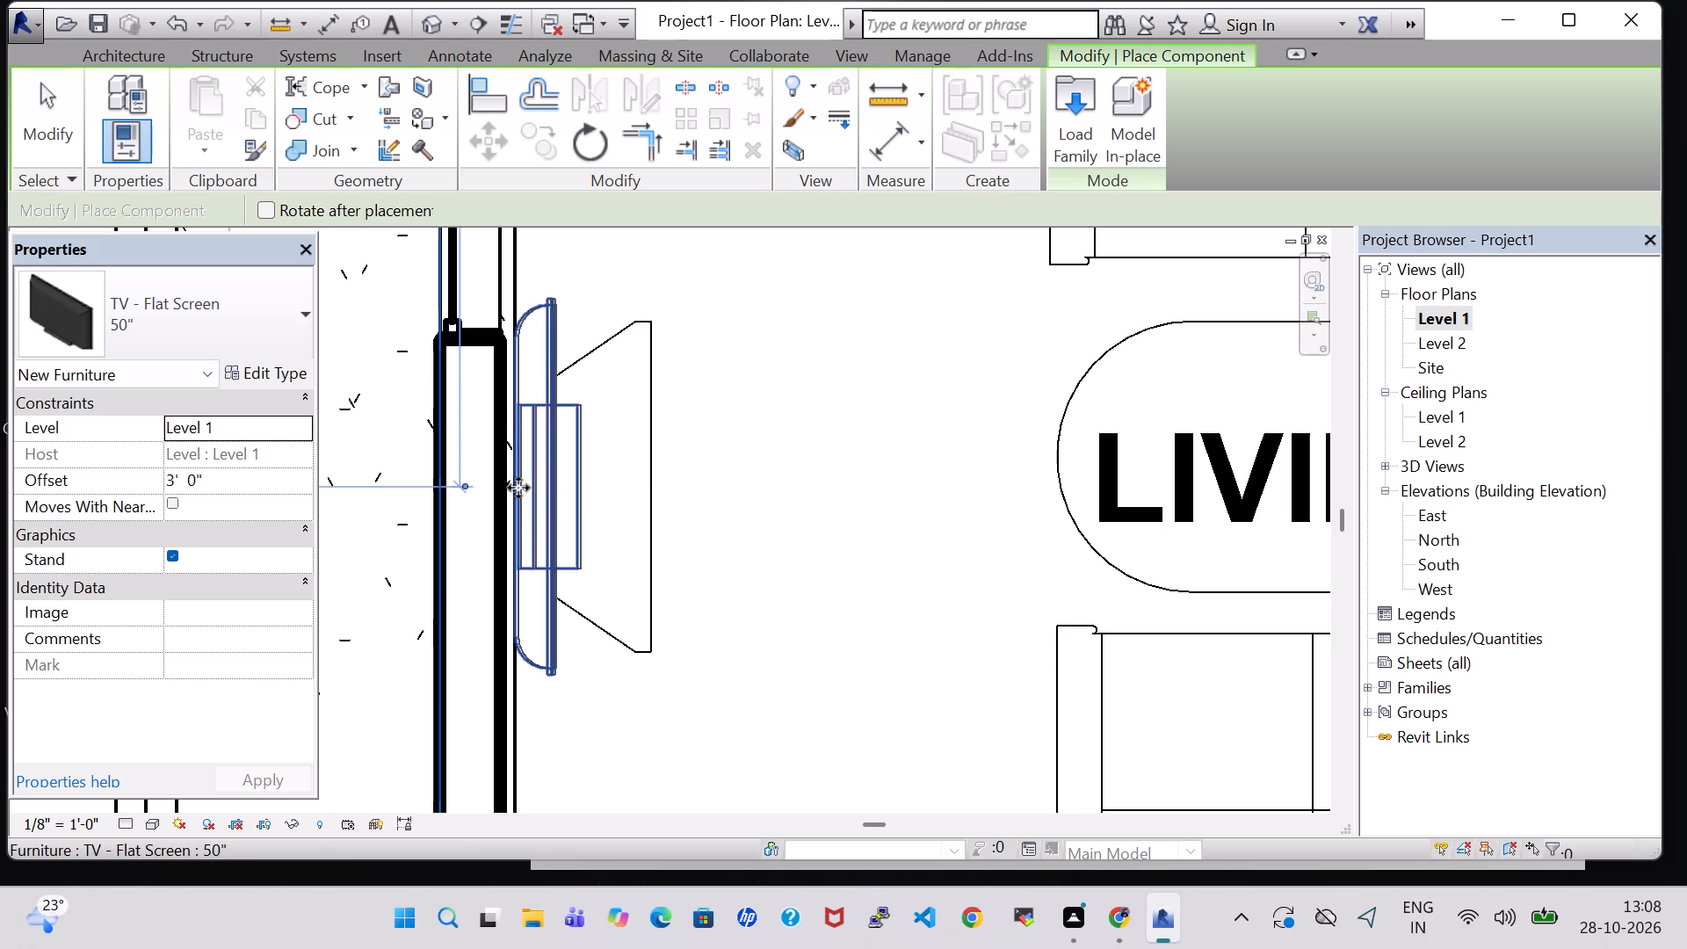
{"action": "key", "text": "Escape"}
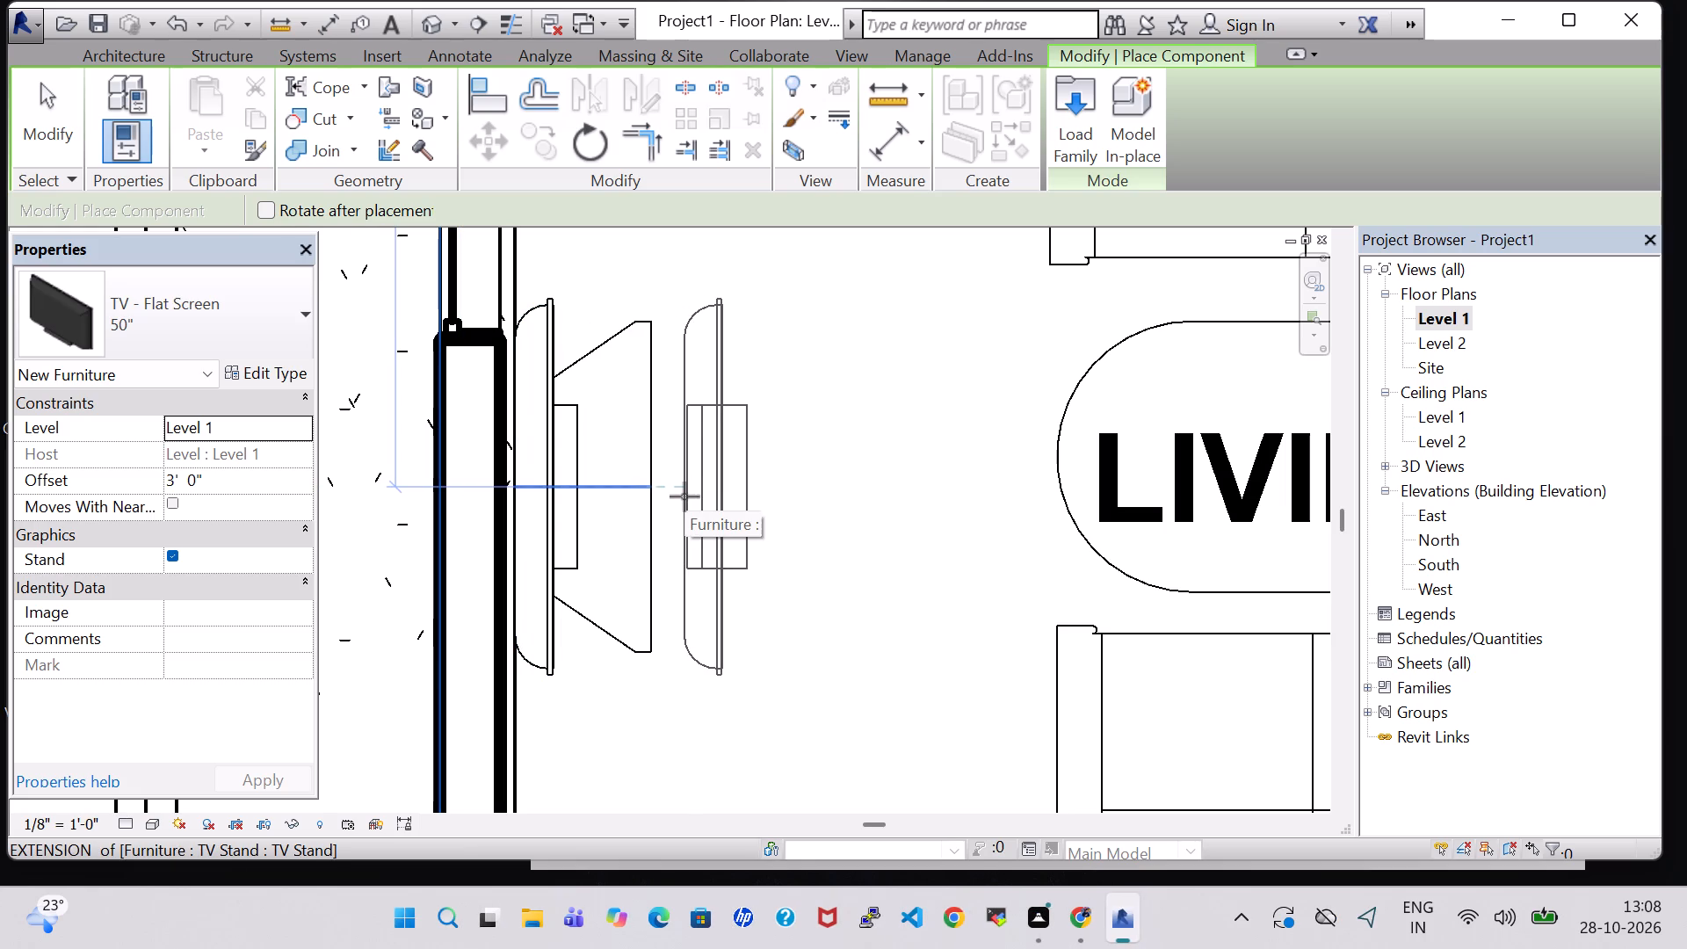
{"action": "scroll", "coordinate": [684, 496], "scroll_direction": "down", "scroll_amount": 3}
{"action": "key", "text": "Escape"}
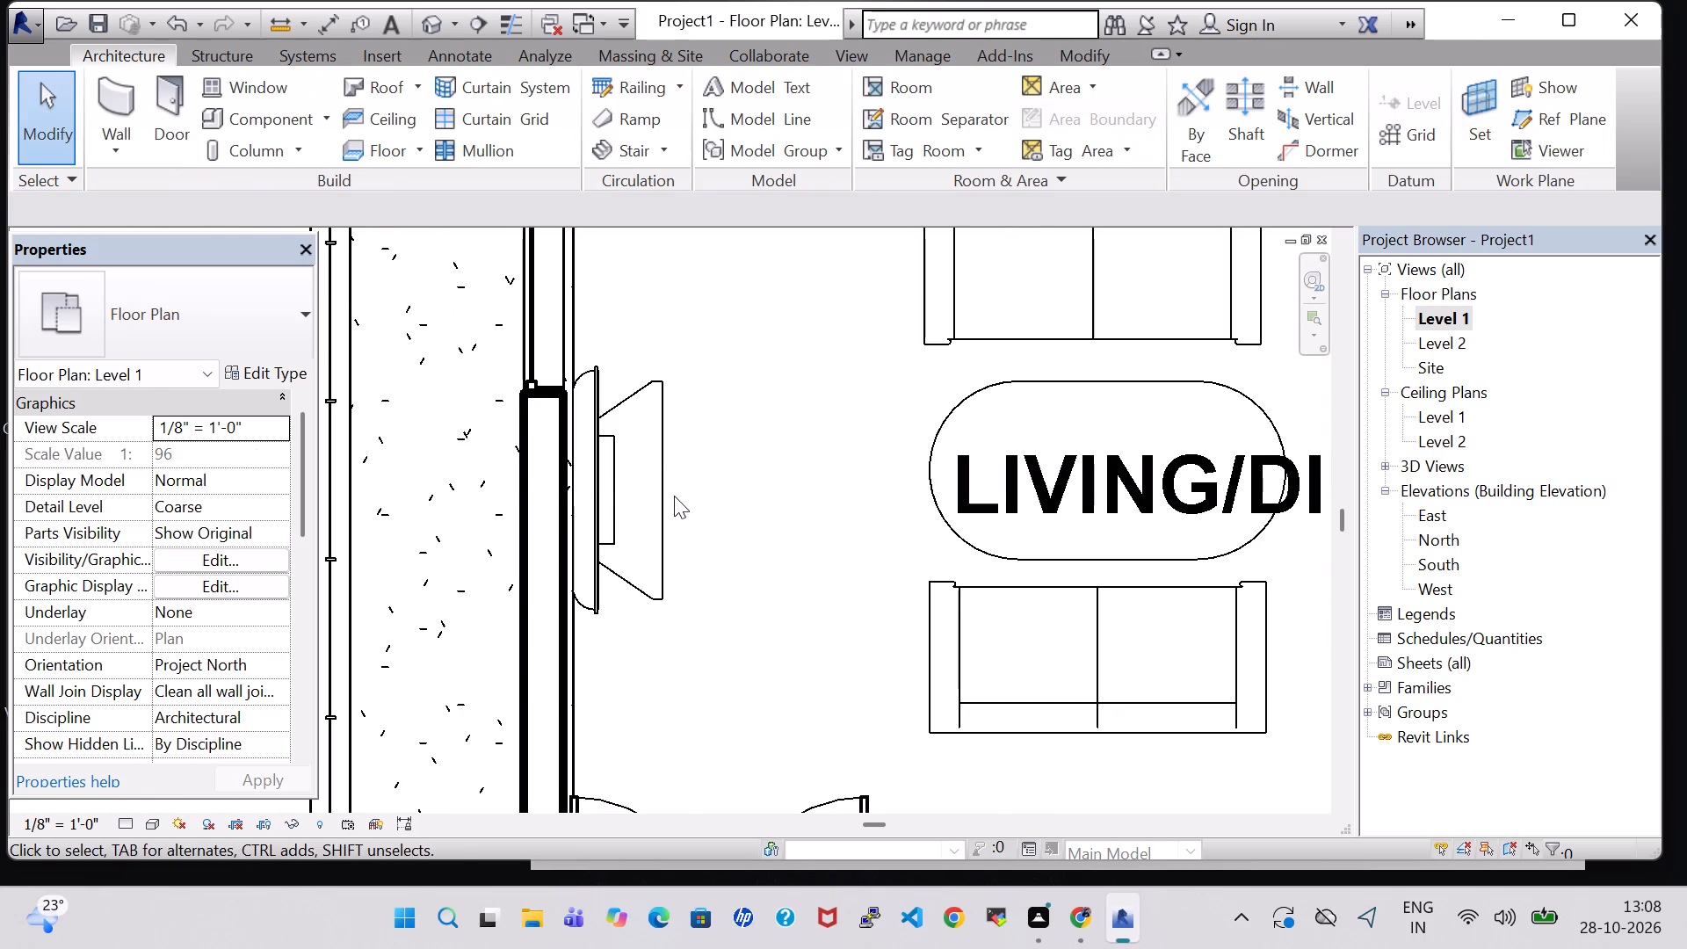
{"action": "key", "text": "Escape"}
Nudge the LIVING/DINNING room tag slightly toward the STORE side.
{"action": "scroll", "coordinate": [827, 499], "scroll_direction": "down", "scroll_amount": 2}
{"action": "scroll", "coordinate": [750, 489], "scroll_direction": "down", "scroll_amount": 3}
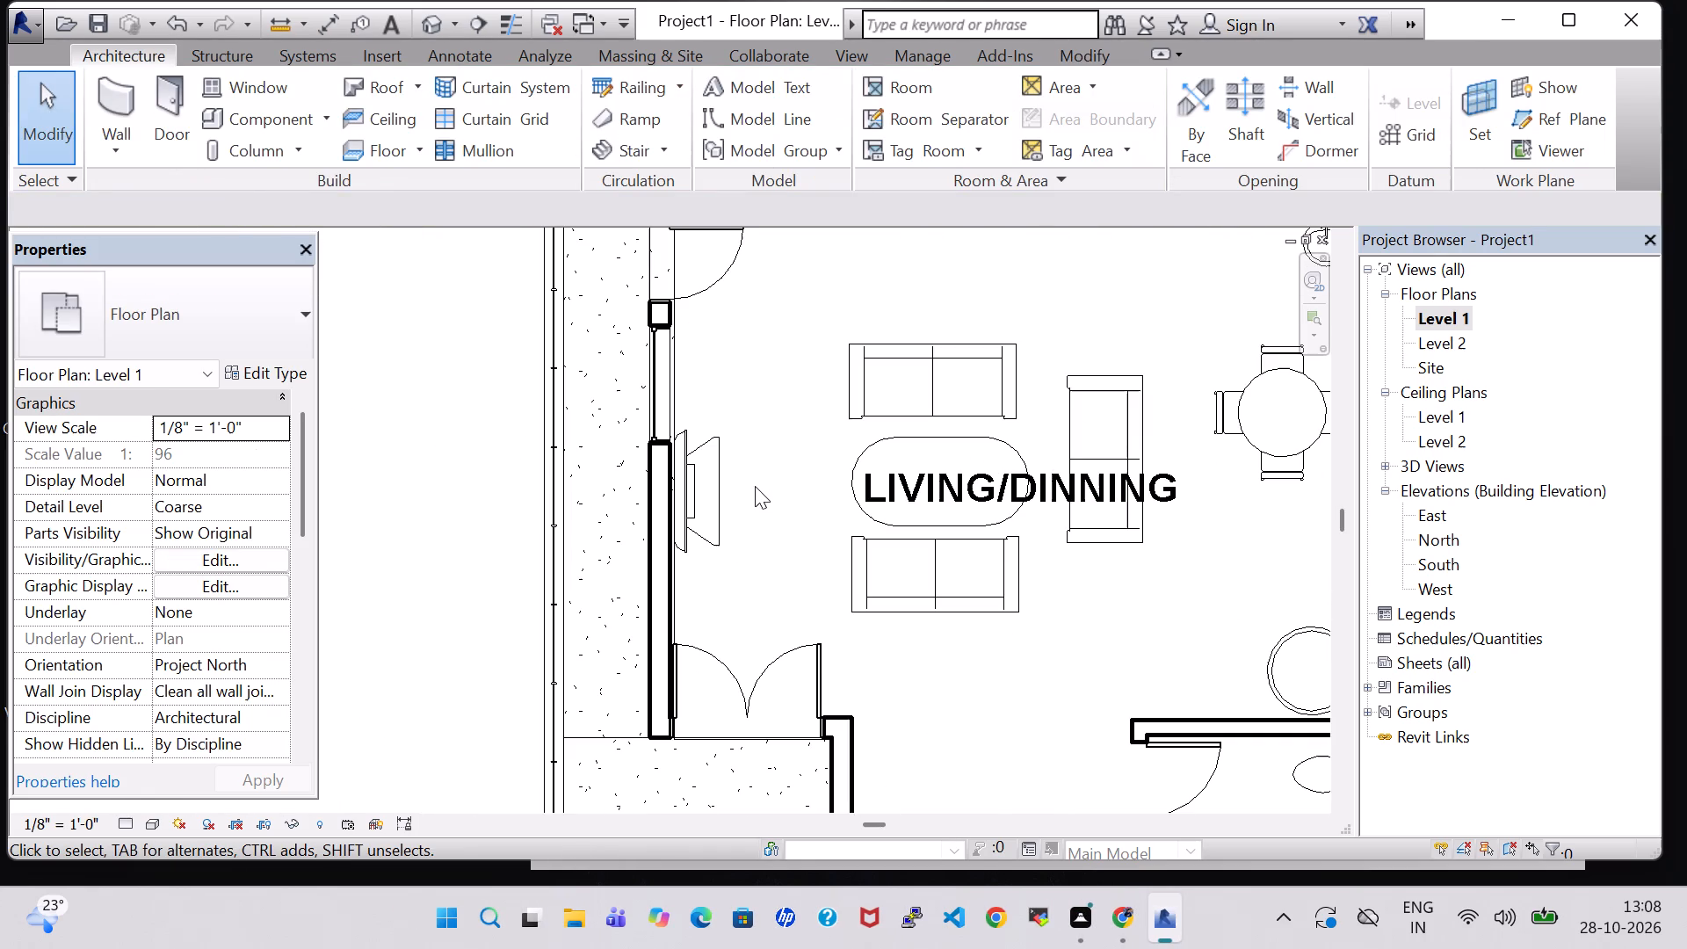
{"action": "middle_click_drag", "start_coordinate": [755, 486], "coordinate": [554, 464]}
{"action": "scroll", "coordinate": [622, 489], "scroll_direction": "down", "scroll_amount": 3}
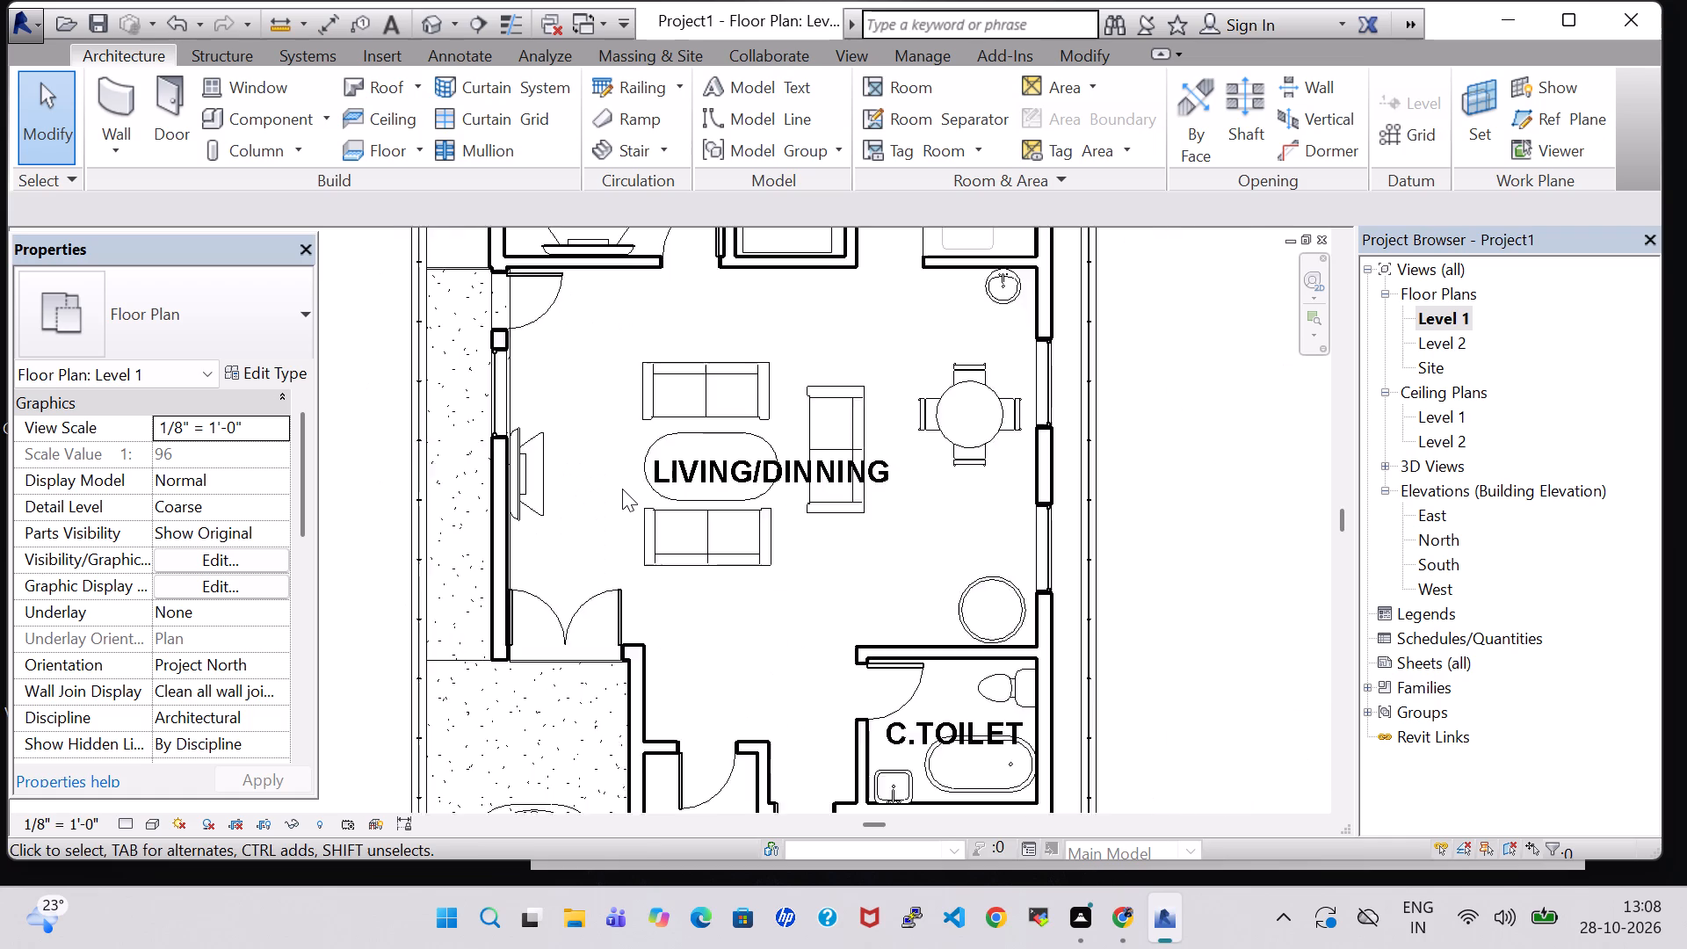
{"action": "middle_click_drag", "start_coordinate": [1148, 497], "coordinate": [1140, 515]}
{"action": "scroll", "coordinate": [1140, 515], "scroll_direction": "down", "scroll_amount": 1}
{"action": "middle_click_drag", "start_coordinate": [1100, 506], "coordinate": [1067, 549]}
{"action": "left_click", "coordinate": [783, 548]}
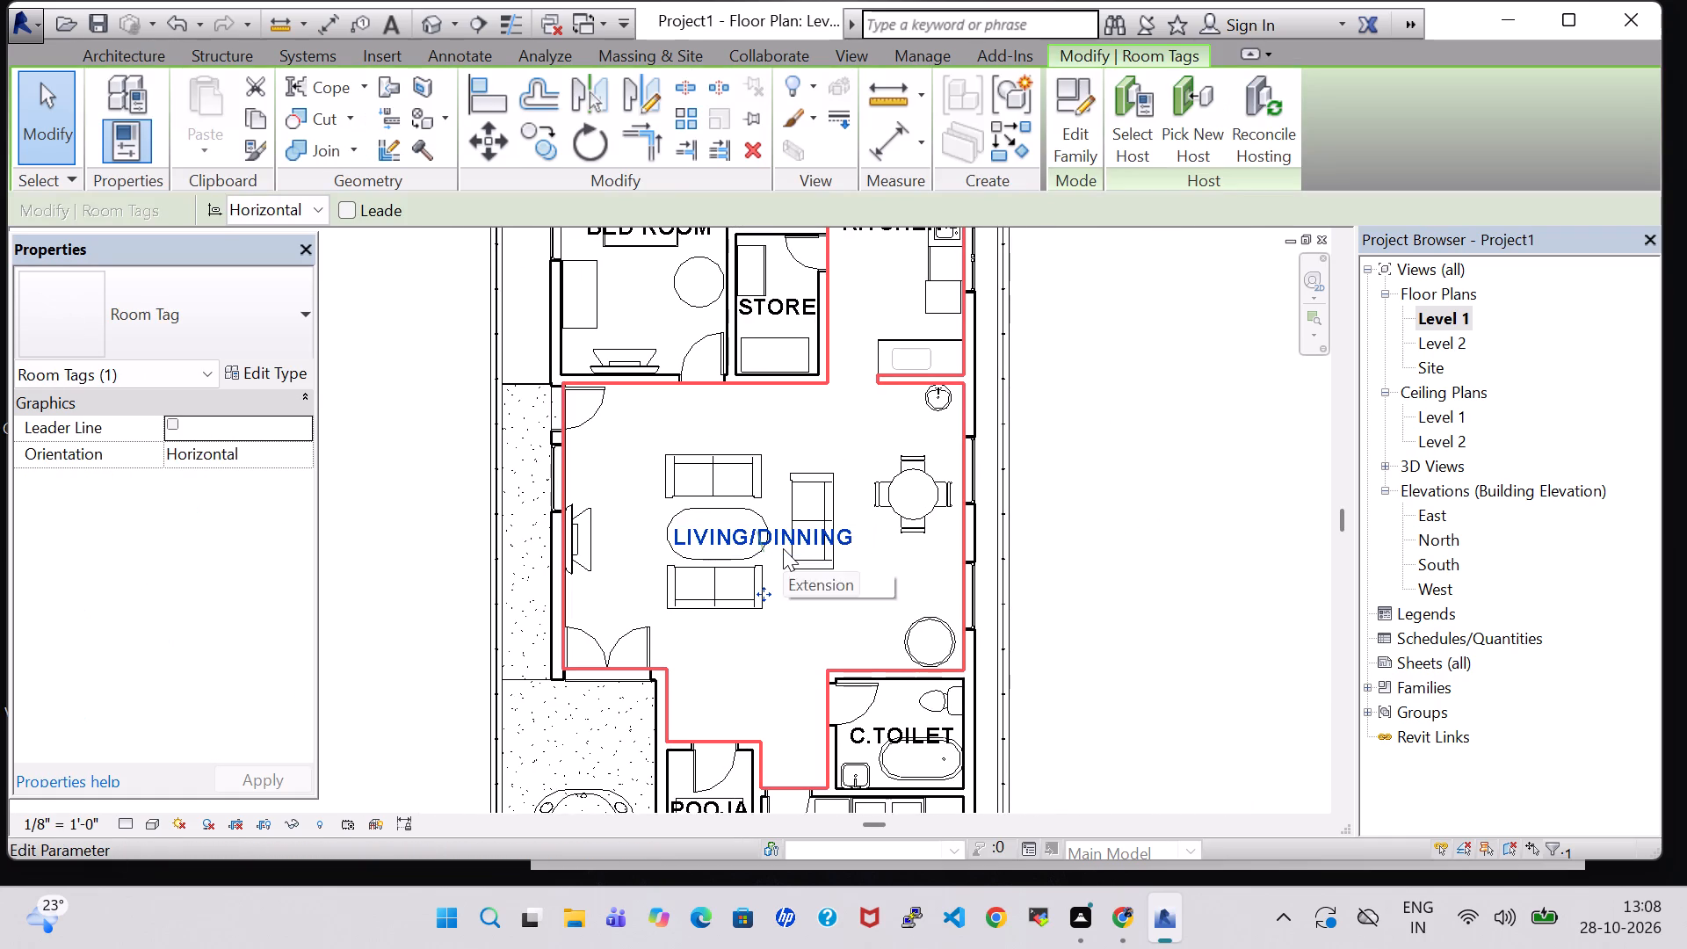
{"action": "key", "text": "Up"}
{"action": "key", "text": "Up"}
{"action": "key", "text": "Left"}
{"action": "key", "text": "Down"}
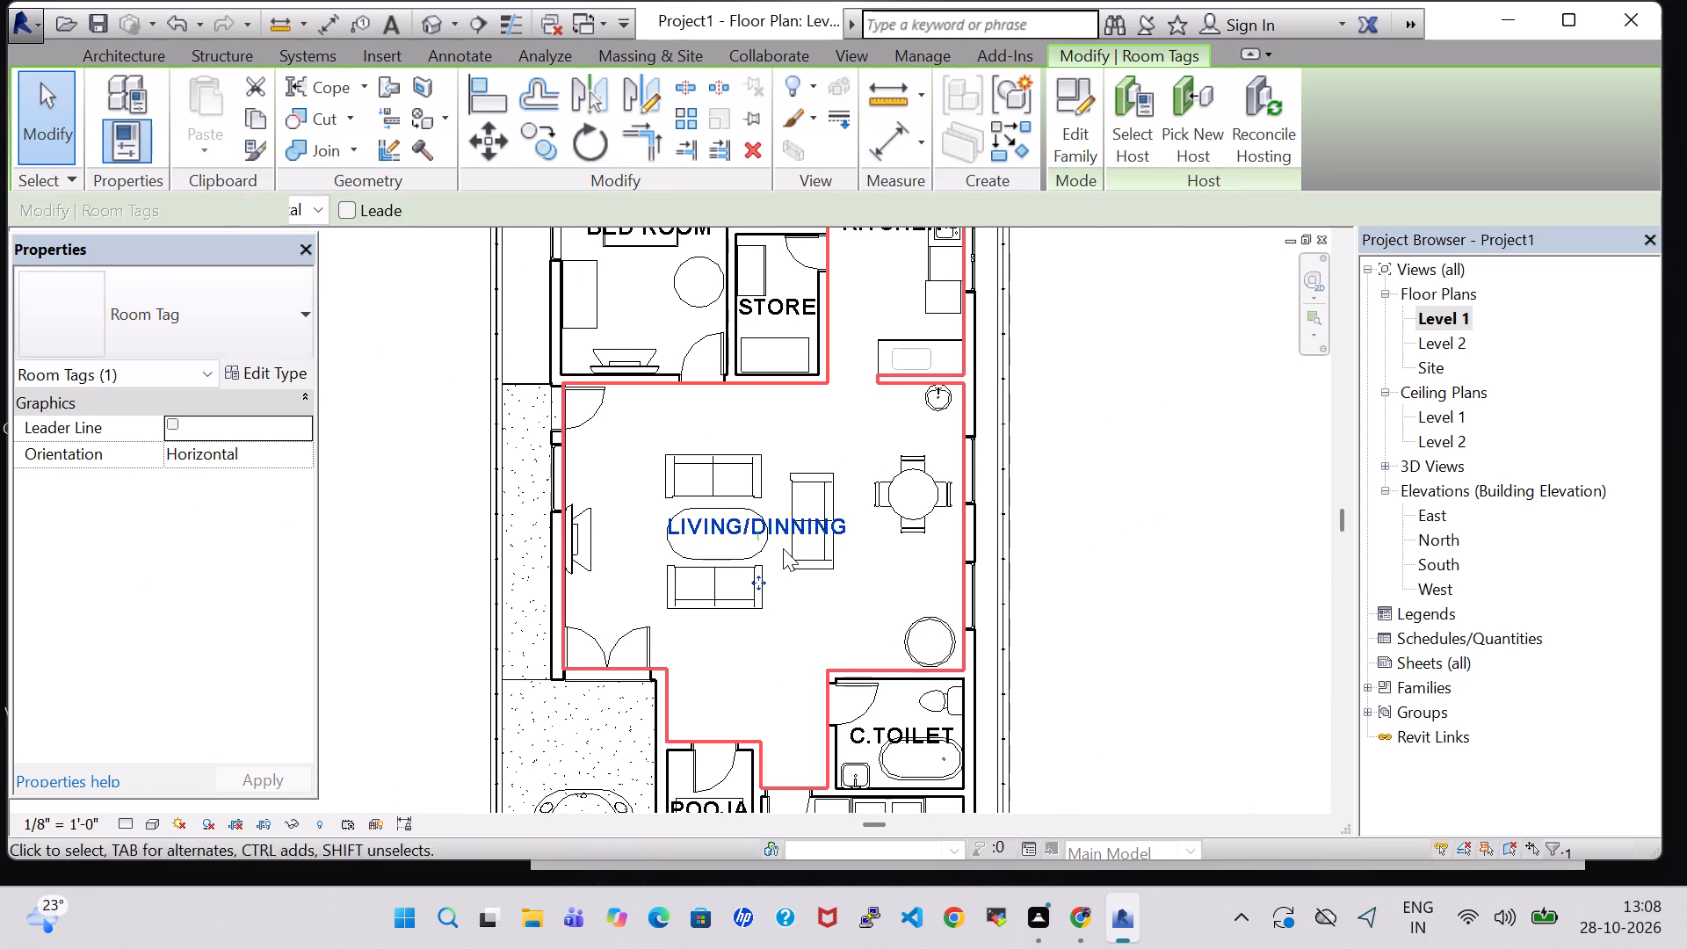
{"action": "key", "text": "Right"}
{"action": "left_click", "coordinate": [1046, 473]}
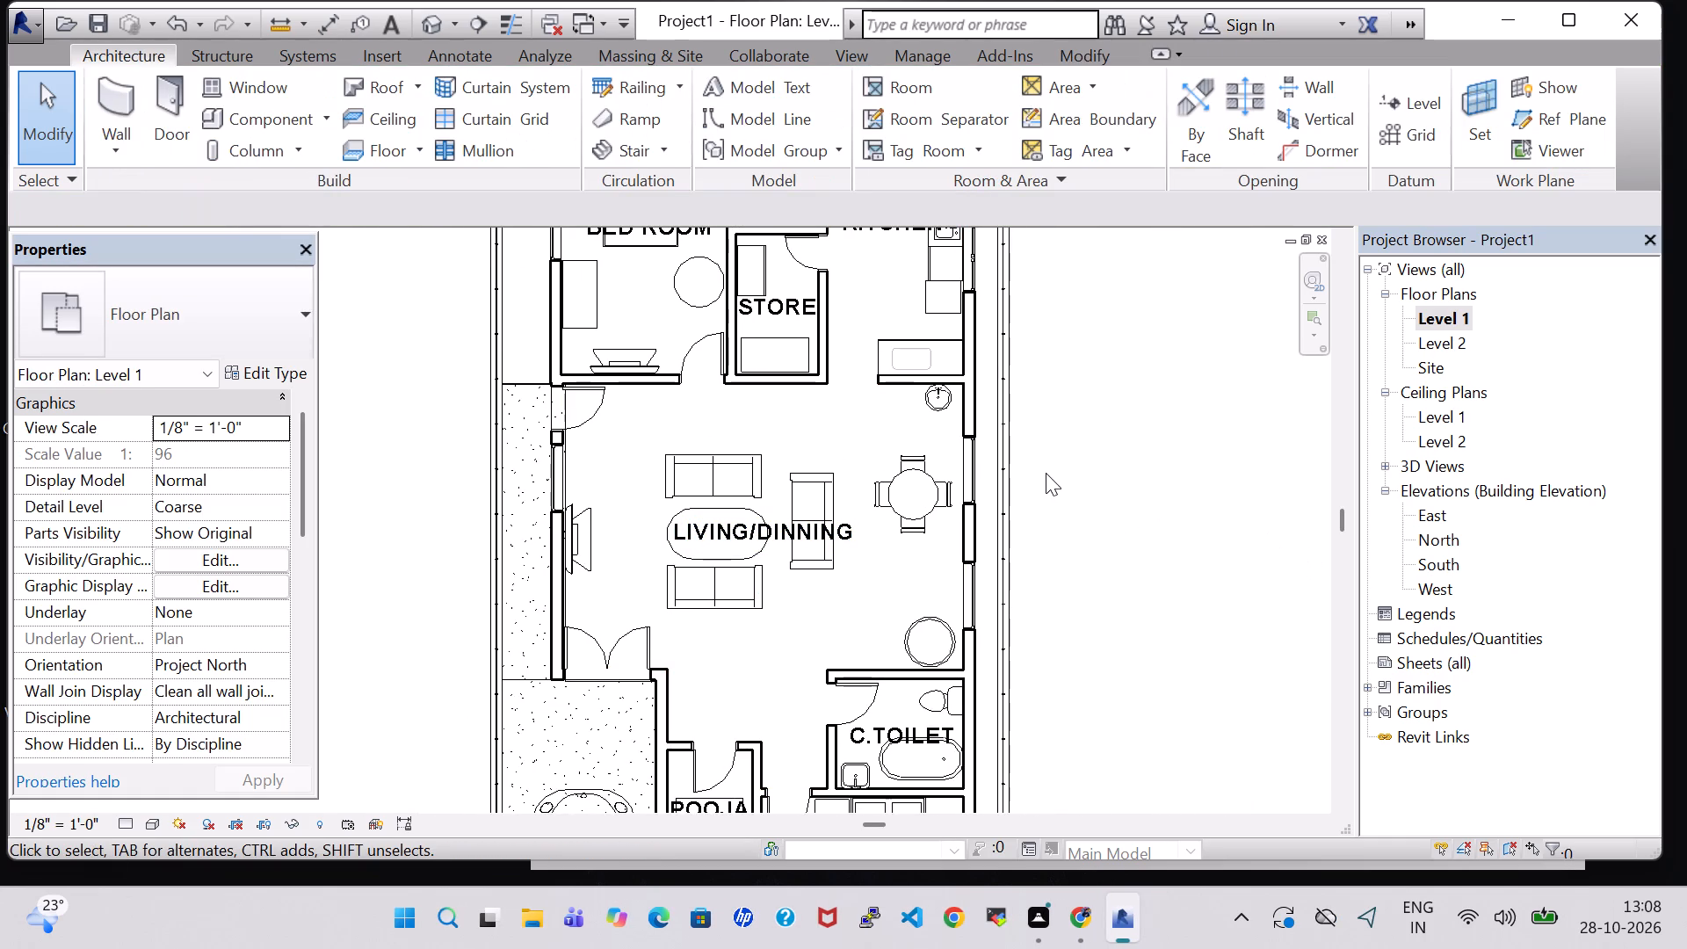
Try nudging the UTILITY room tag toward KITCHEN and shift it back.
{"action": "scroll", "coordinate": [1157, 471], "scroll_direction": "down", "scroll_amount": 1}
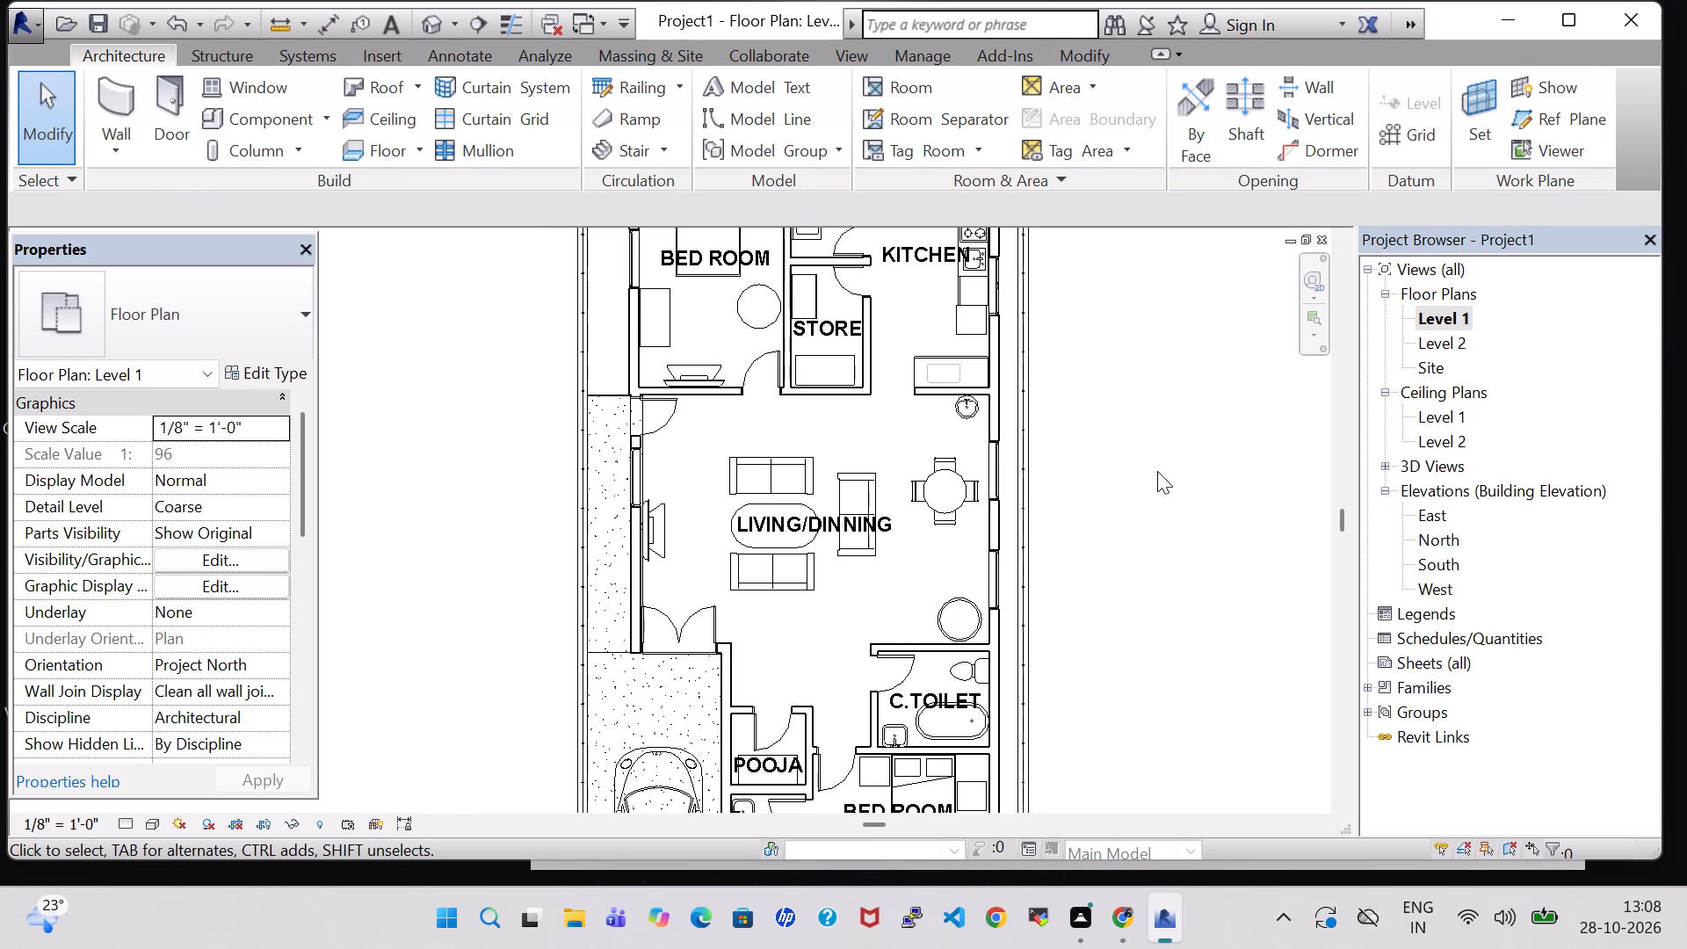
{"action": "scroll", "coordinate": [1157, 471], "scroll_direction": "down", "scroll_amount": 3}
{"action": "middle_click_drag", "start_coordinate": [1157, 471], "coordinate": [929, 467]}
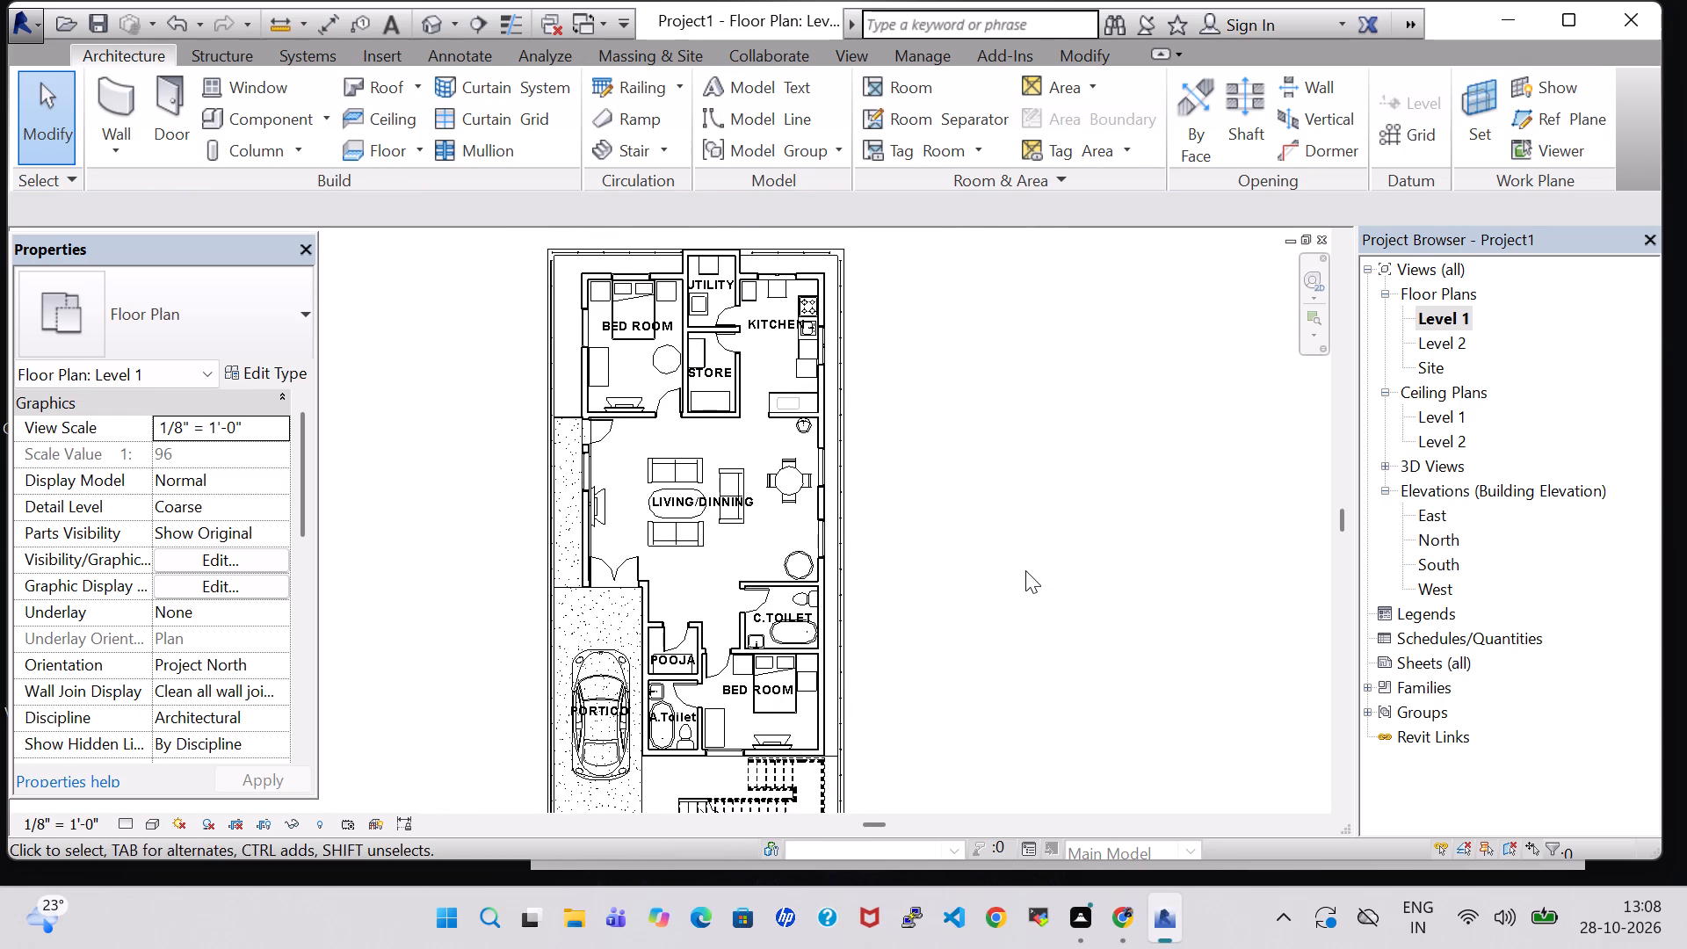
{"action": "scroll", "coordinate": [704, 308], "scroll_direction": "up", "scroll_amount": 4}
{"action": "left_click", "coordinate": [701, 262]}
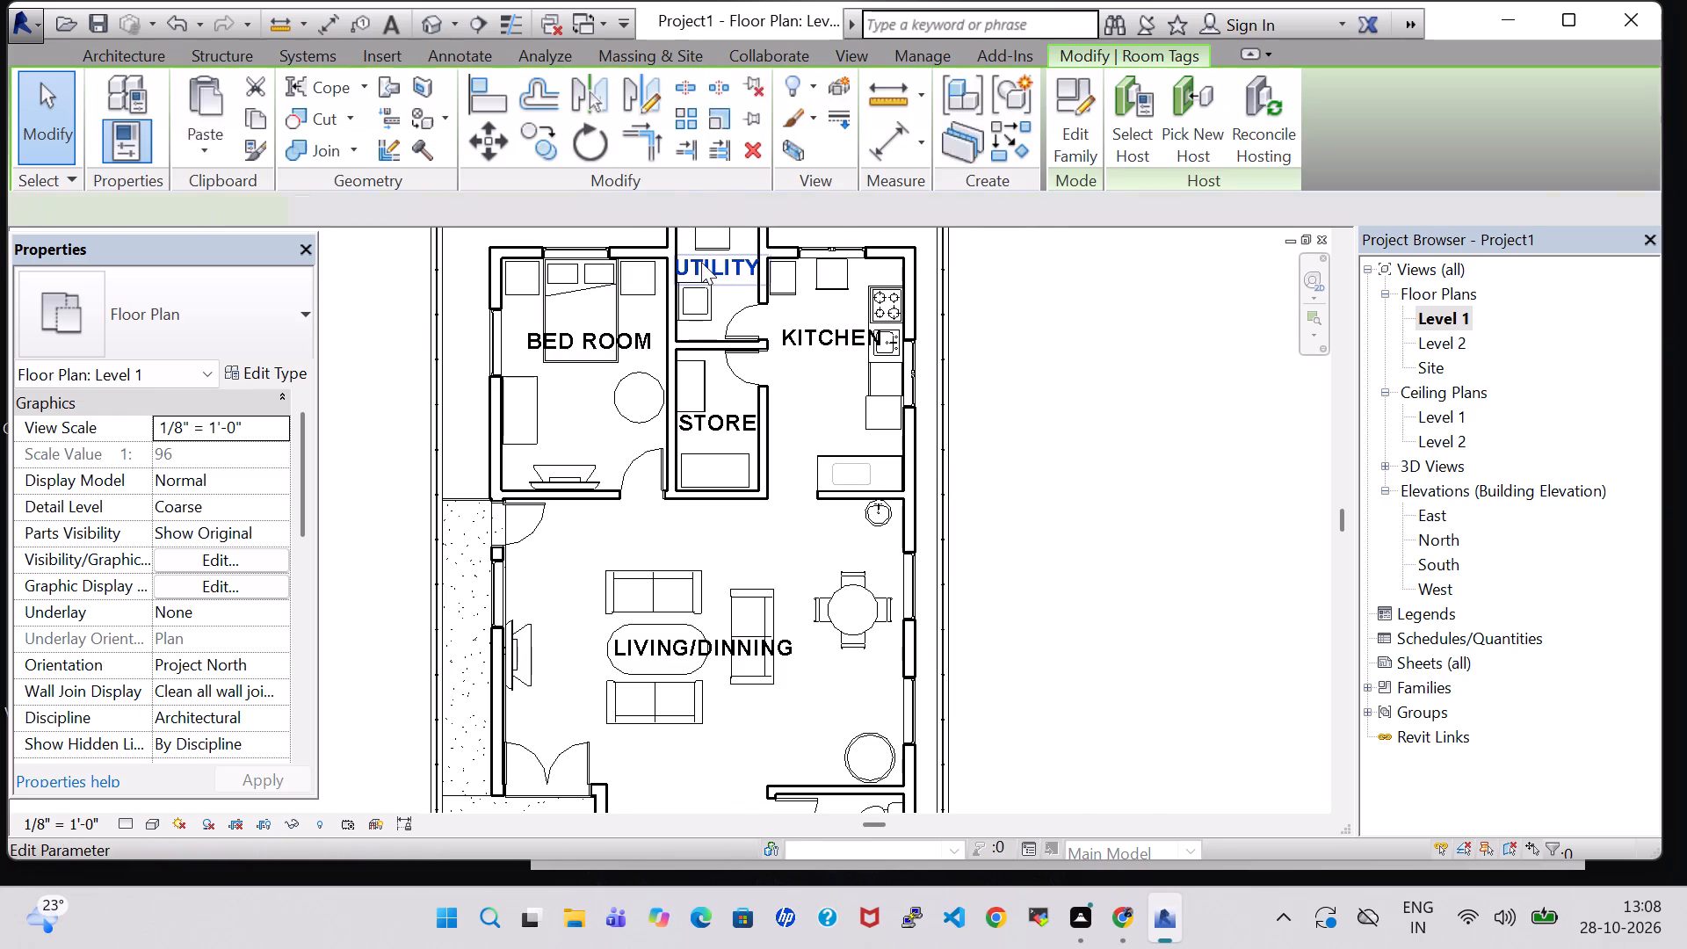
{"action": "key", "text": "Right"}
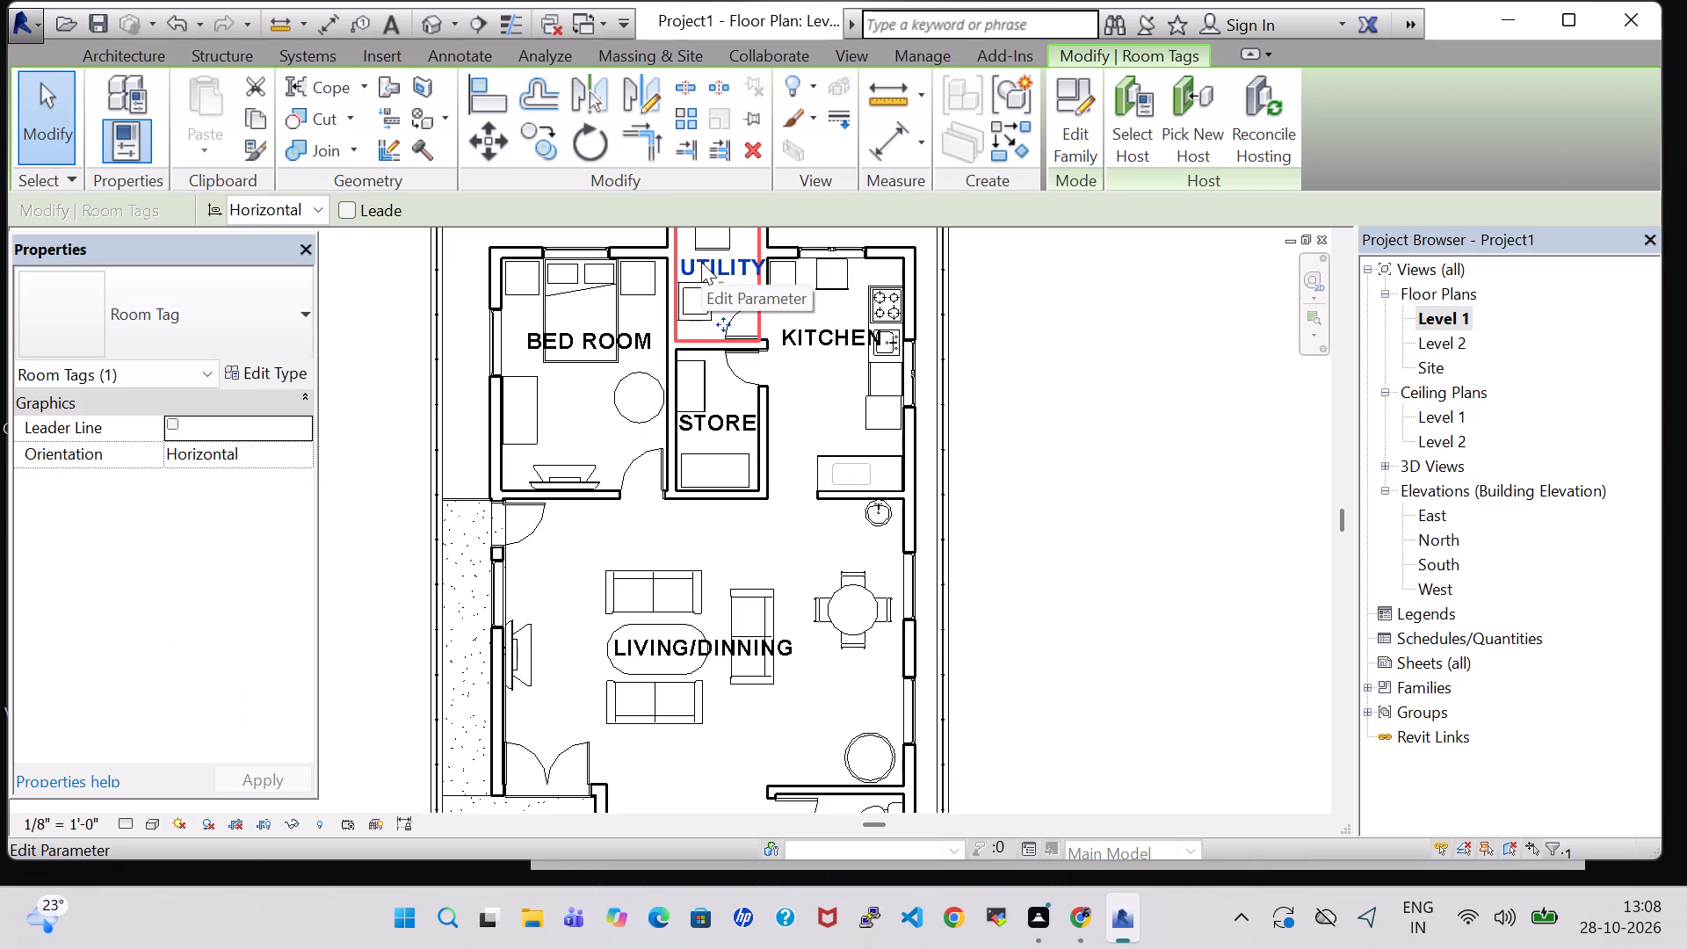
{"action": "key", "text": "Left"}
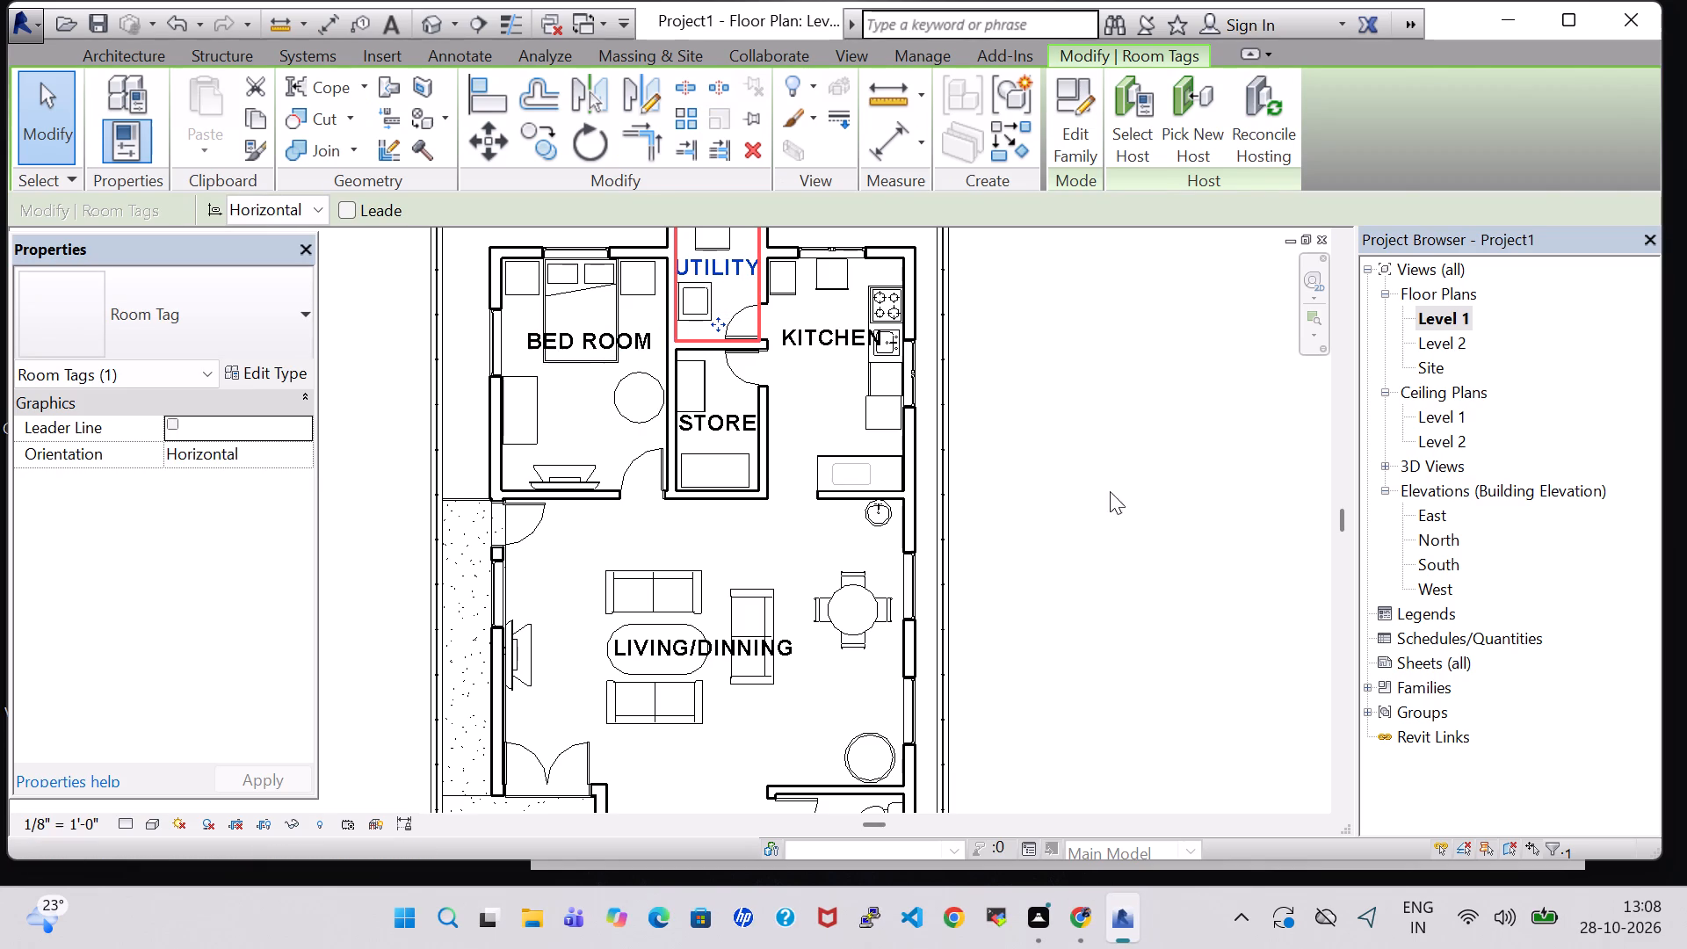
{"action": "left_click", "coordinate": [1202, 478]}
Review the whole furnished Level 1 floor plan, from UTILITY and KITCHEN down to PORTICO and the stairs.
{"action": "scroll", "coordinate": [1198, 478], "scroll_direction": "down", "scroll_amount": 2}
{"action": "middle_click_drag", "start_coordinate": [1176, 484], "coordinate": [1119, 459]}
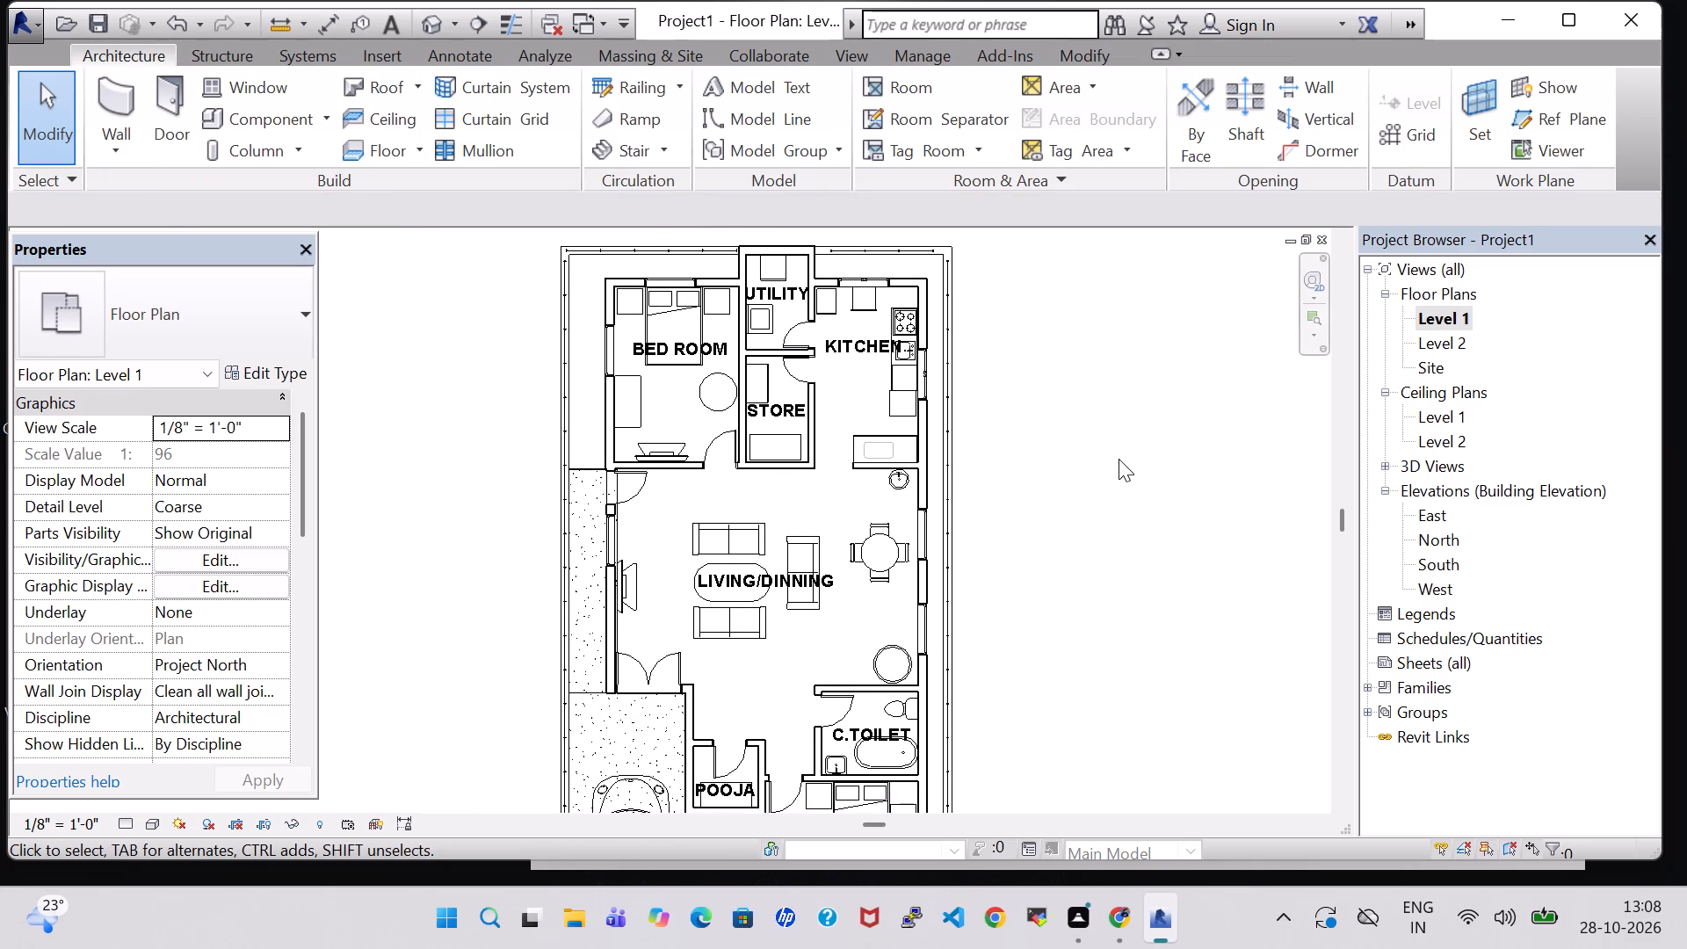
{"action": "scroll", "coordinate": [1119, 459], "scroll_direction": "down", "scroll_amount": 1}
{"action": "middle_click_drag", "start_coordinate": [1156, 512], "coordinate": [1133, 494]}
{"action": "scroll", "coordinate": [1133, 494], "scroll_direction": "down", "scroll_amount": 1}
{"action": "middle_click_drag", "start_coordinate": [1133, 511], "coordinate": [1128, 511]}
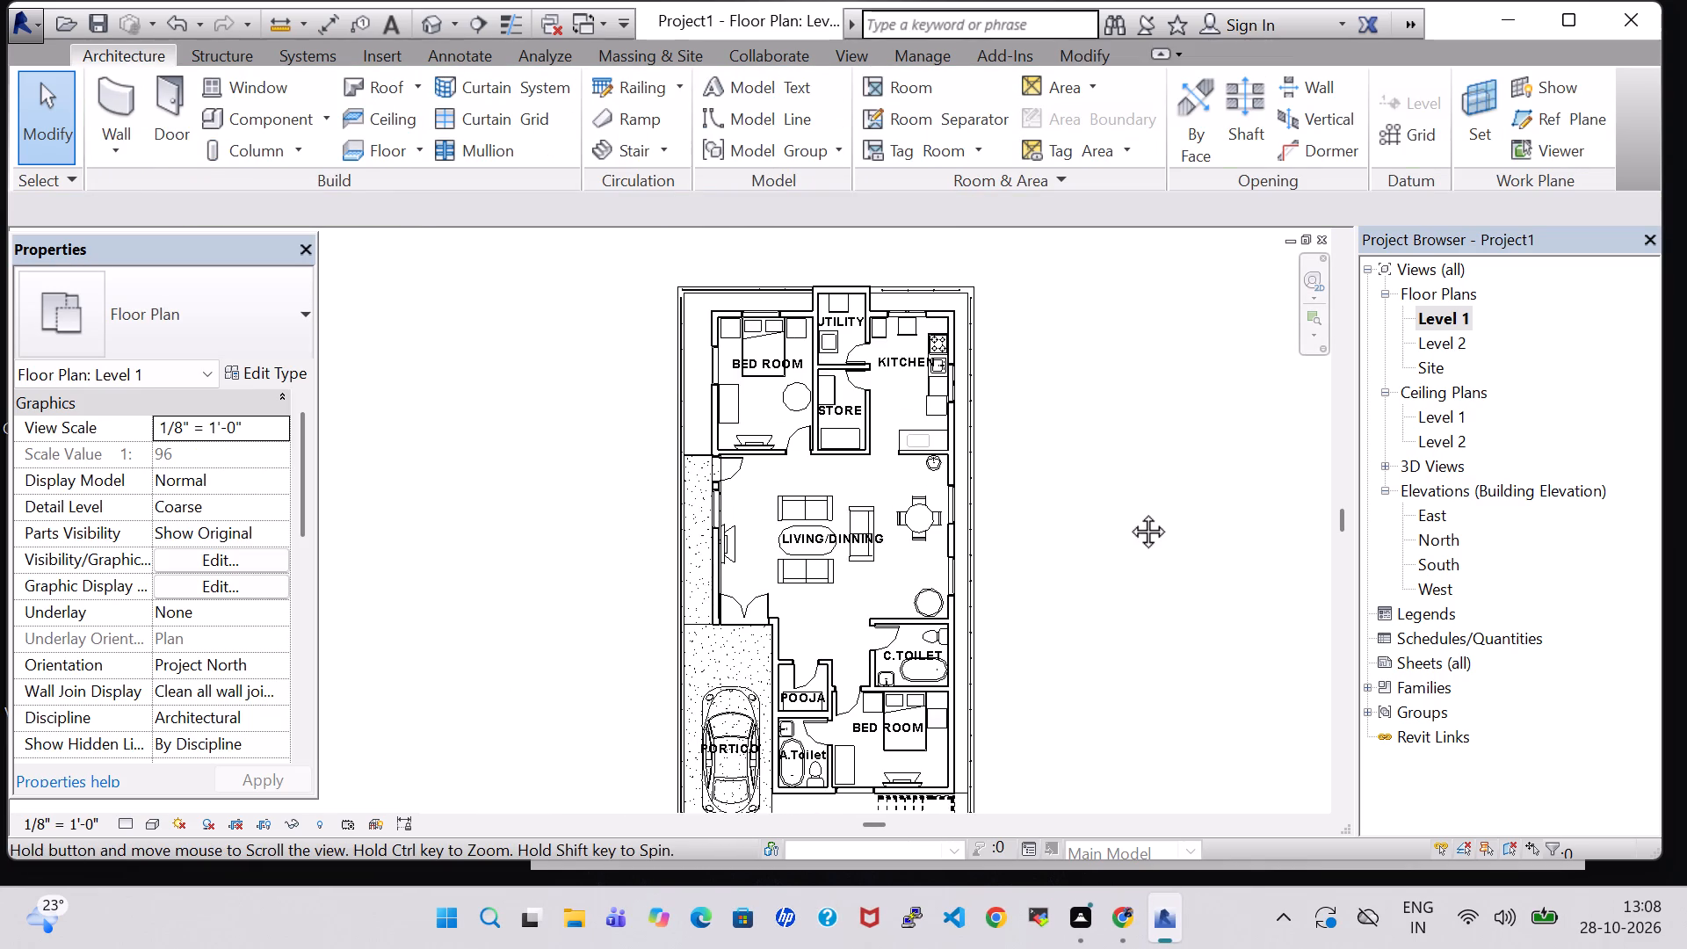
{"action": "middle_click_drag", "start_coordinate": [1128, 511], "coordinate": [1099, 478]}
{"action": "scroll", "coordinate": [1099, 478], "scroll_direction": "down", "scroll_amount": 1}
{"action": "middle_click_drag", "start_coordinate": [1099, 478], "coordinate": [1082, 474]}
{"action": "scroll", "coordinate": [1080, 474], "scroll_direction": "up", "scroll_amount": 1}
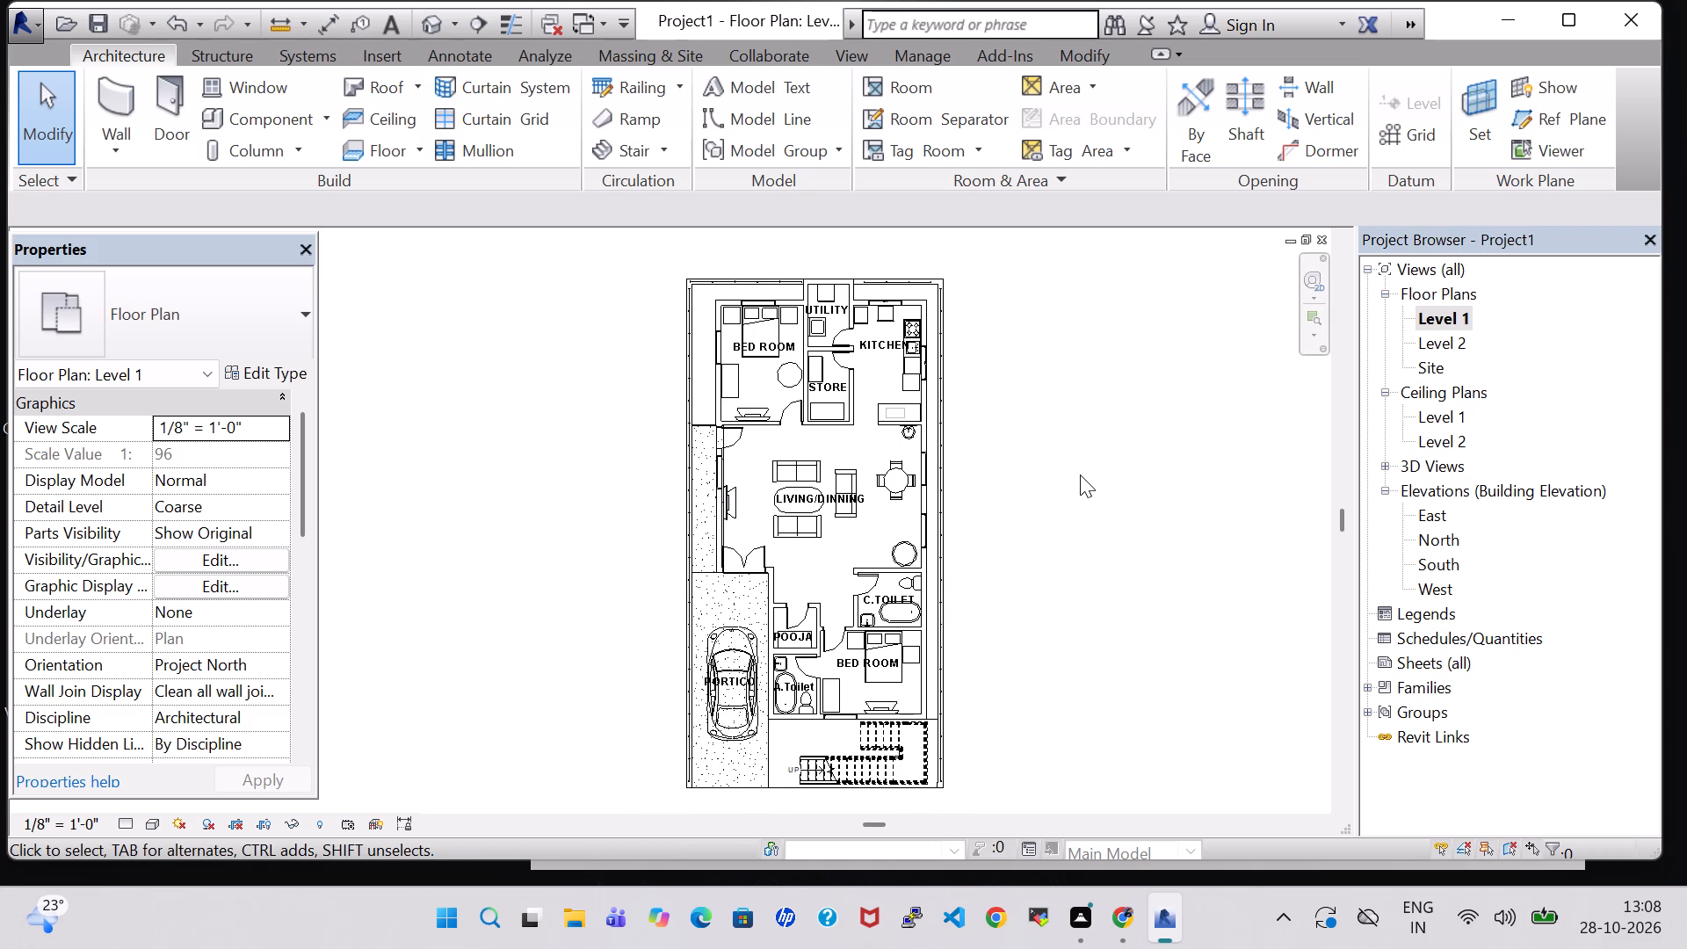
{"action": "middle_click", "coordinate": [1080, 474]}
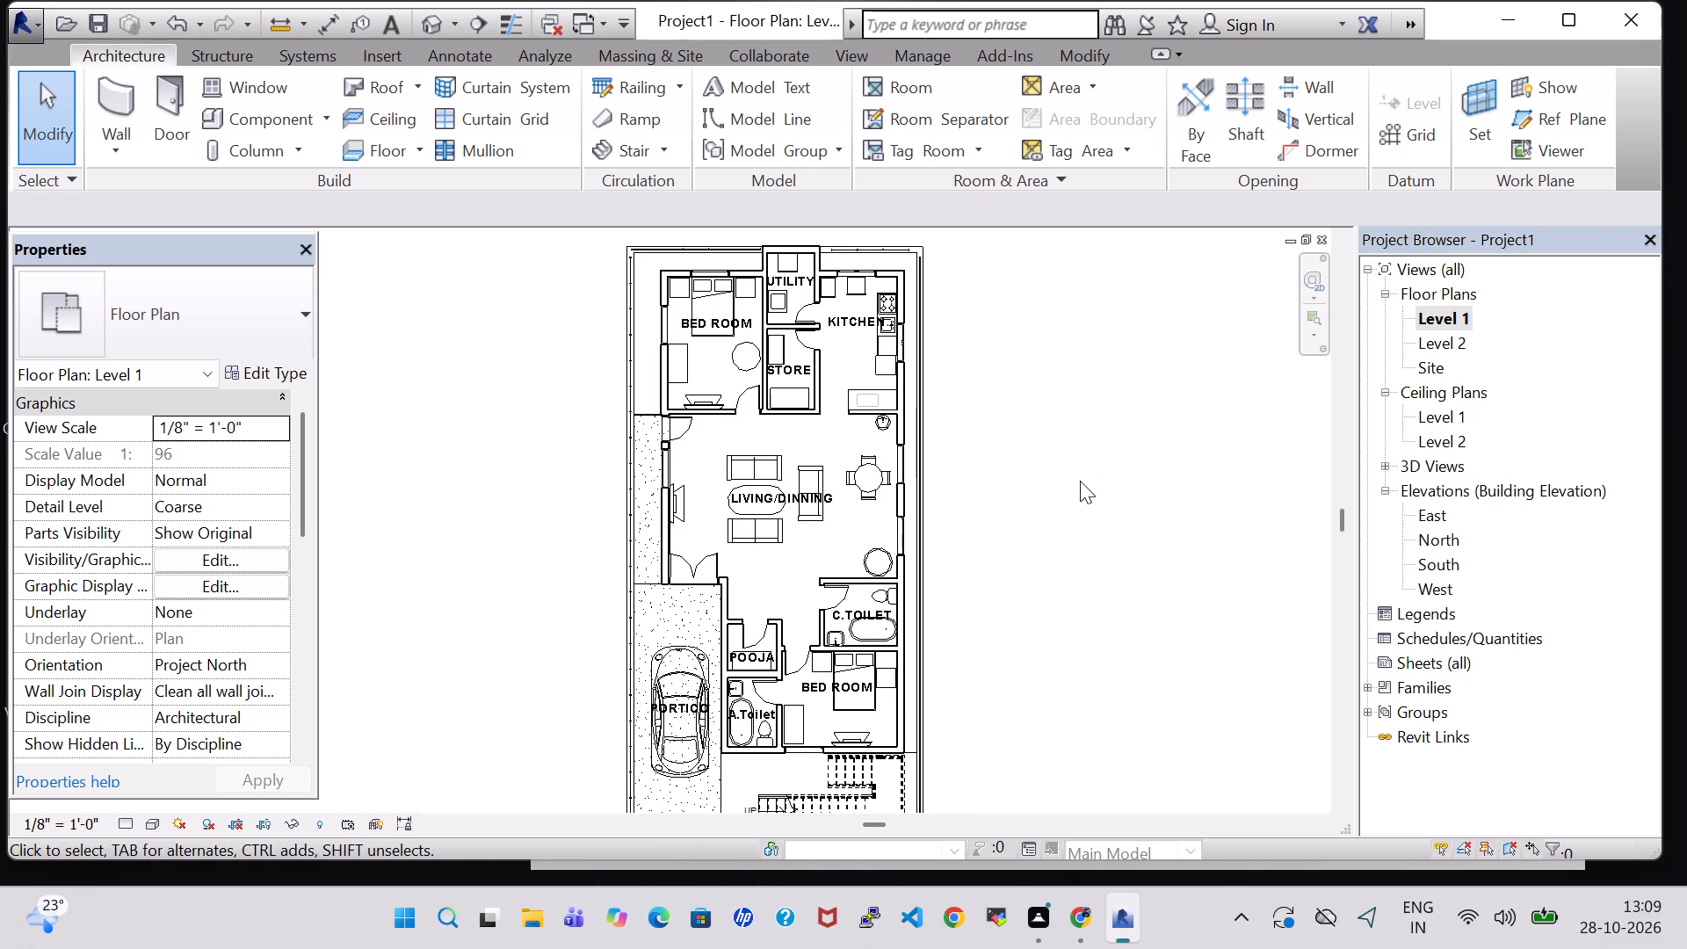
In the 3D view, nudge the LIVING/DINNING flat-screen TV along its wall, away from the window and toward the double door.
{"action": "left_click", "coordinate": [436, 24]}
{"action": "middle_click_drag", "start_coordinate": [1091, 528], "coordinate": [708, 514], "text": "shift"}
{"action": "middle_click_drag", "start_coordinate": [582, 467], "coordinate": [1048, 816]}
{"action": "middle_click_drag", "start_coordinate": [815, 408], "coordinate": [810, 525]}
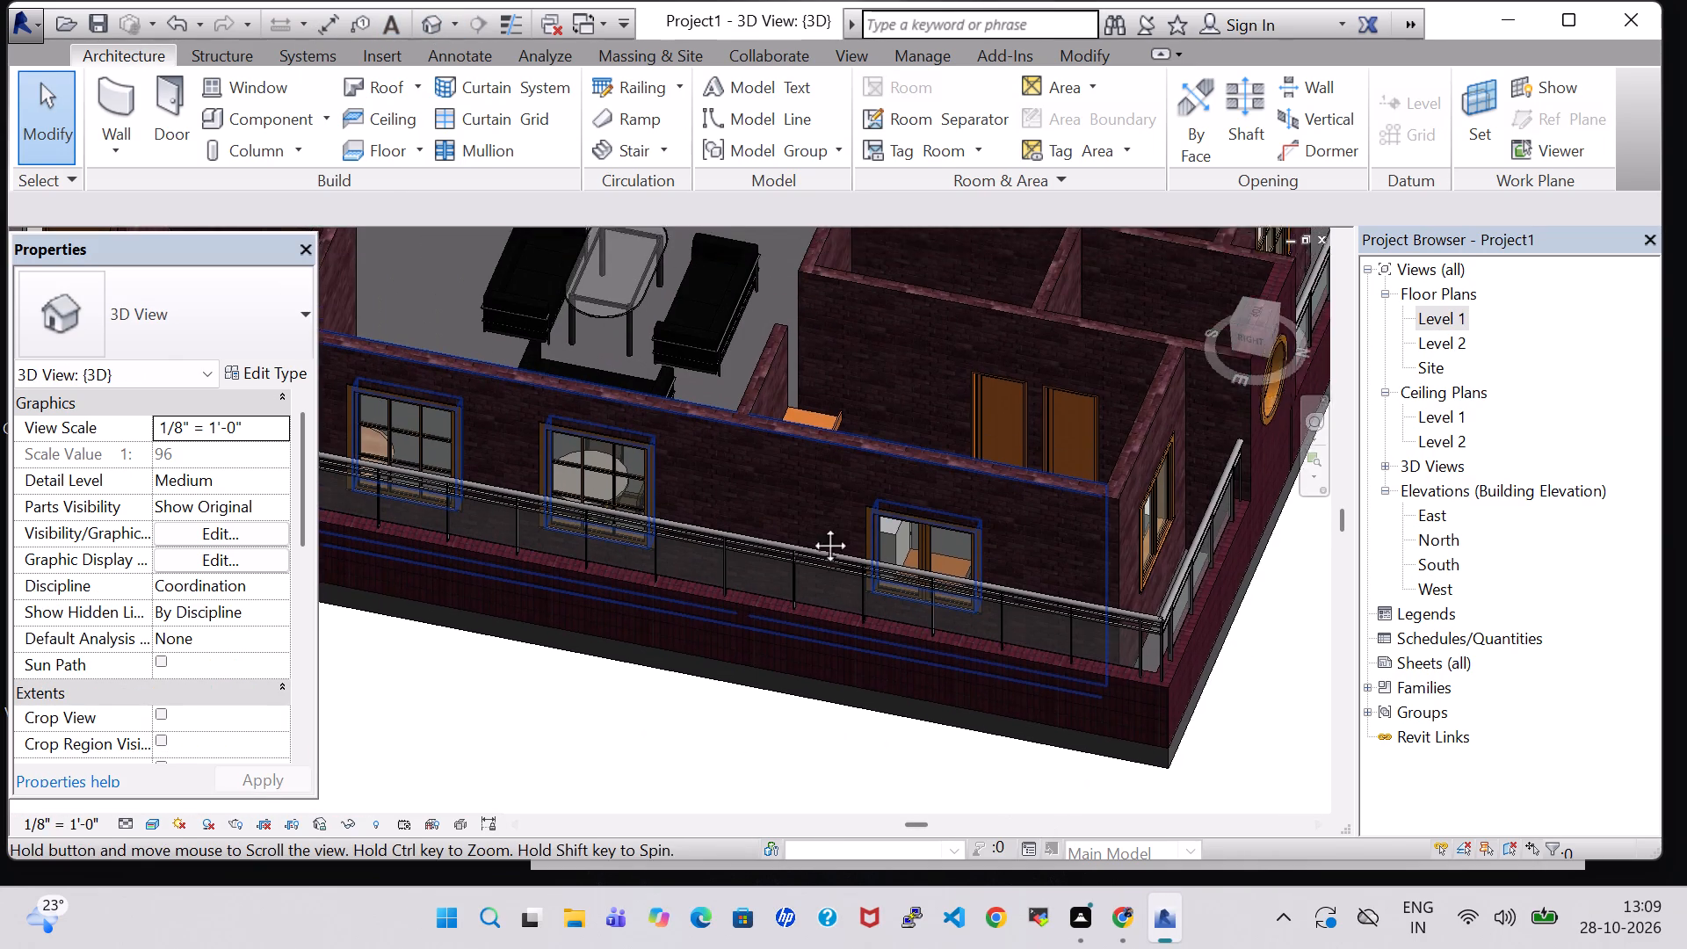
{"action": "middle_click_drag", "start_coordinate": [810, 525], "coordinate": [799, 757]}
{"action": "left_click", "coordinate": [666, 390]}
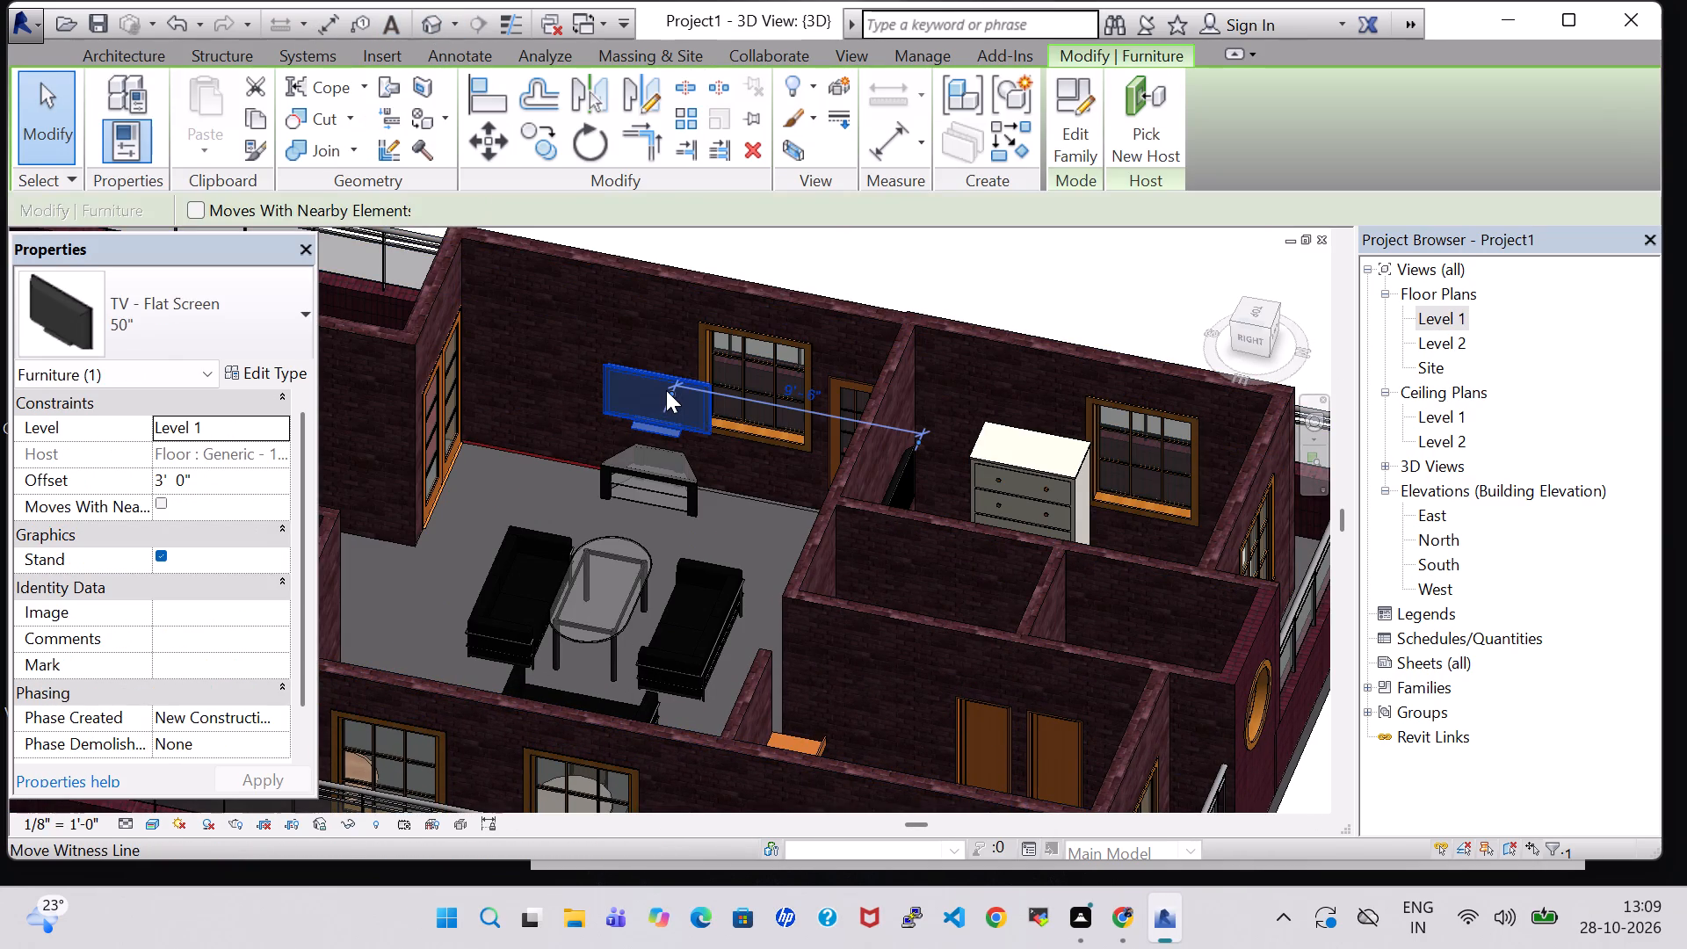
{"action": "key", "text": "Left"}
{"action": "key", "text": "Left"}
{"action": "key", "text": "Left"}
{"action": "key", "text": "Left"}
{"action": "key", "text": "Left"}
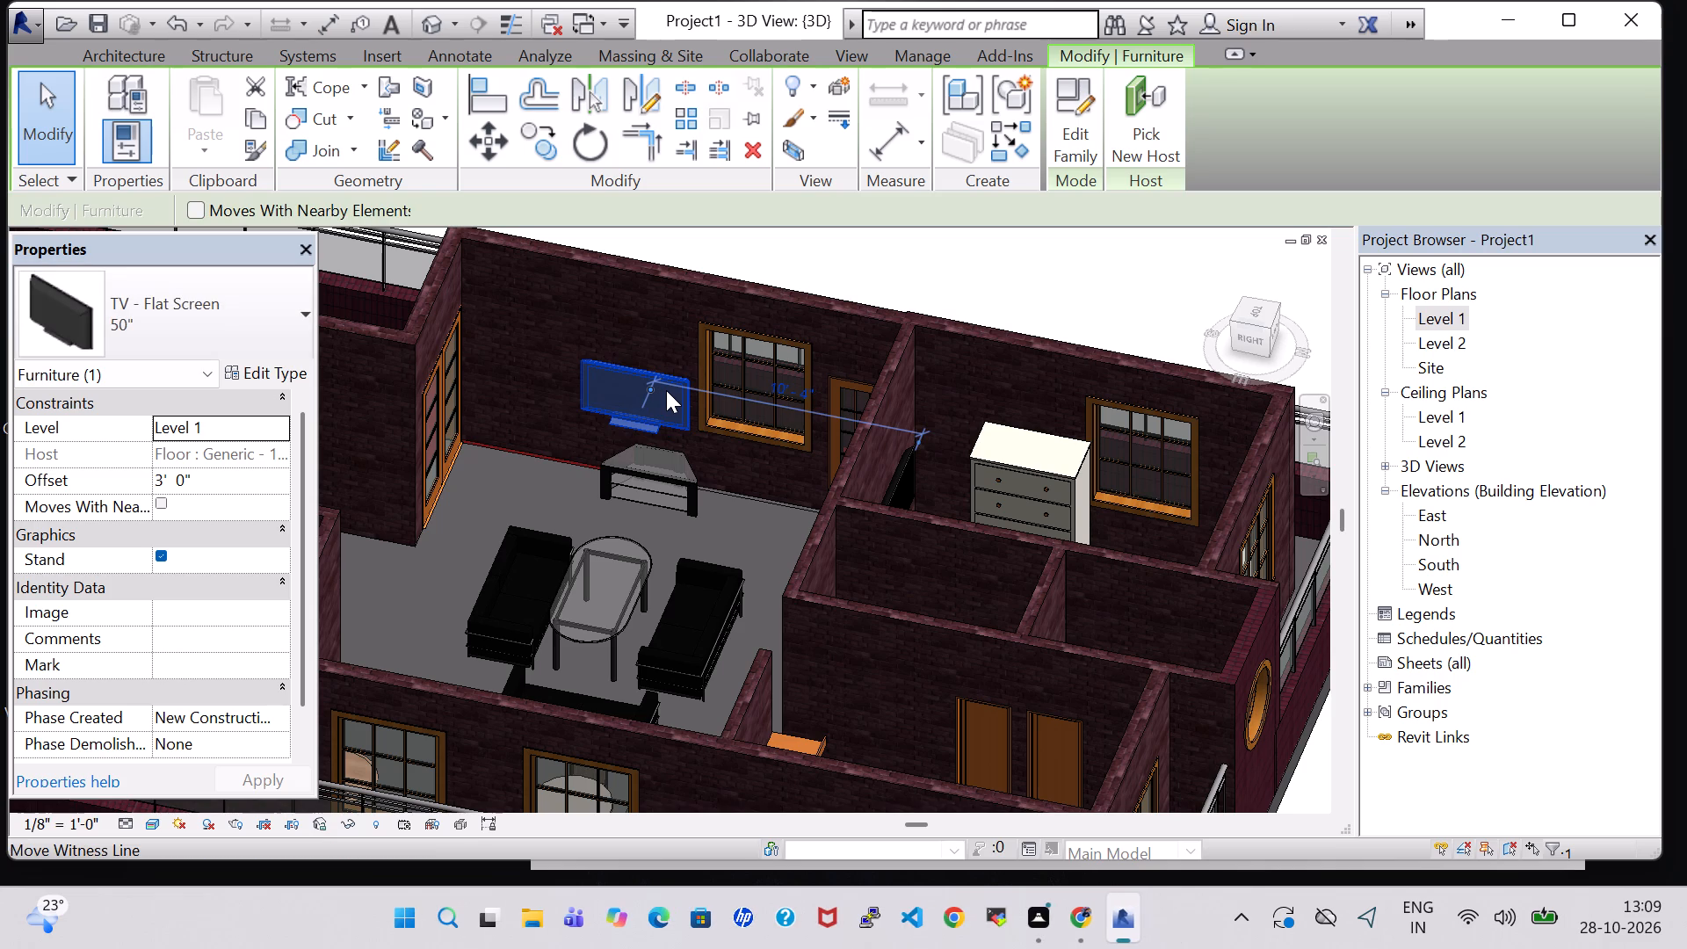
Nudge the TV stand the same way along the wall so it sits below the TV.
{"action": "left_click", "coordinate": [688, 504]}
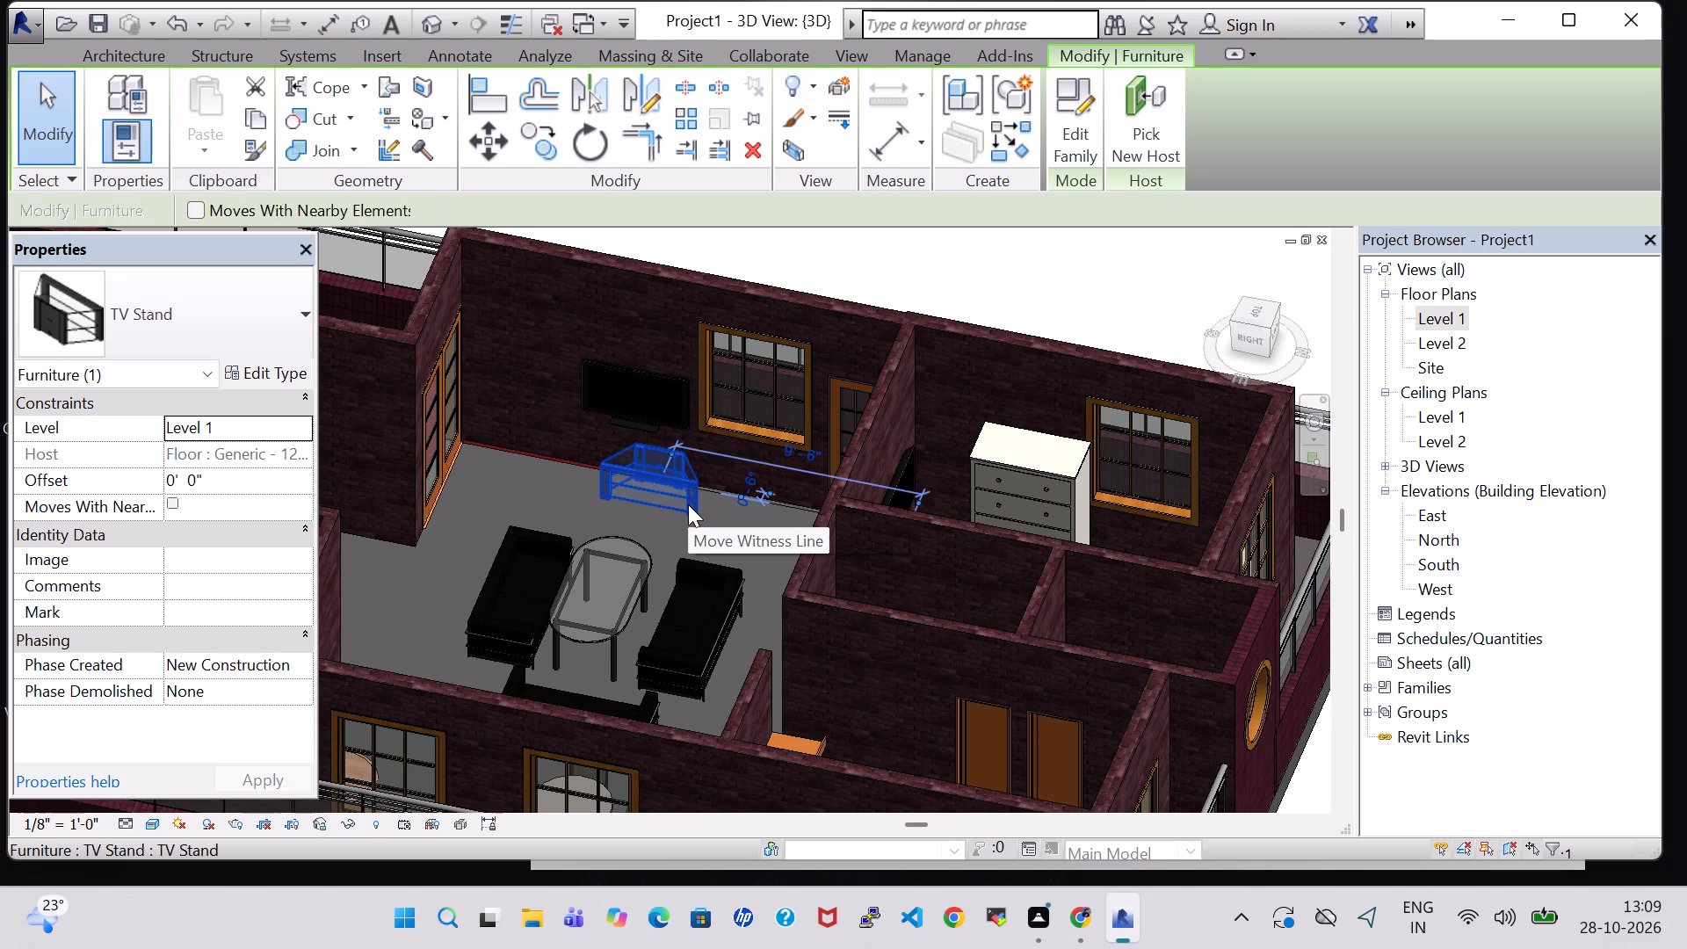
{"action": "key", "text": "Left"}
{"action": "key", "text": "Left"}
{"action": "key", "text": "Left"}
{"action": "key", "text": "Left"}
{"action": "key", "text": "Left"}
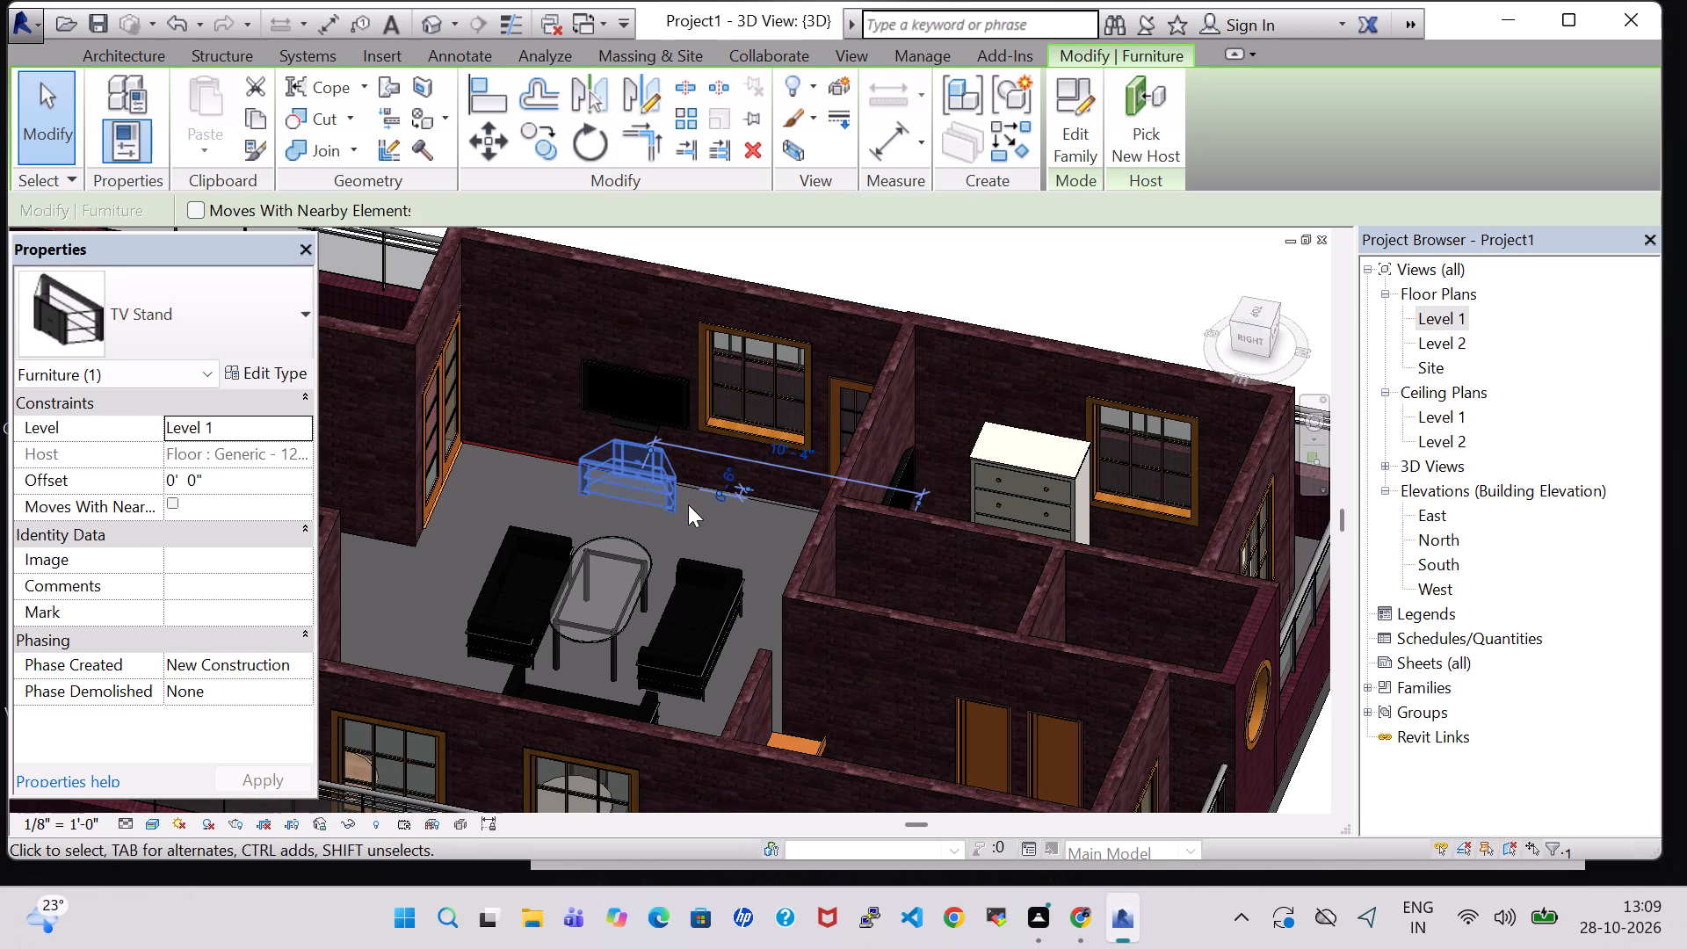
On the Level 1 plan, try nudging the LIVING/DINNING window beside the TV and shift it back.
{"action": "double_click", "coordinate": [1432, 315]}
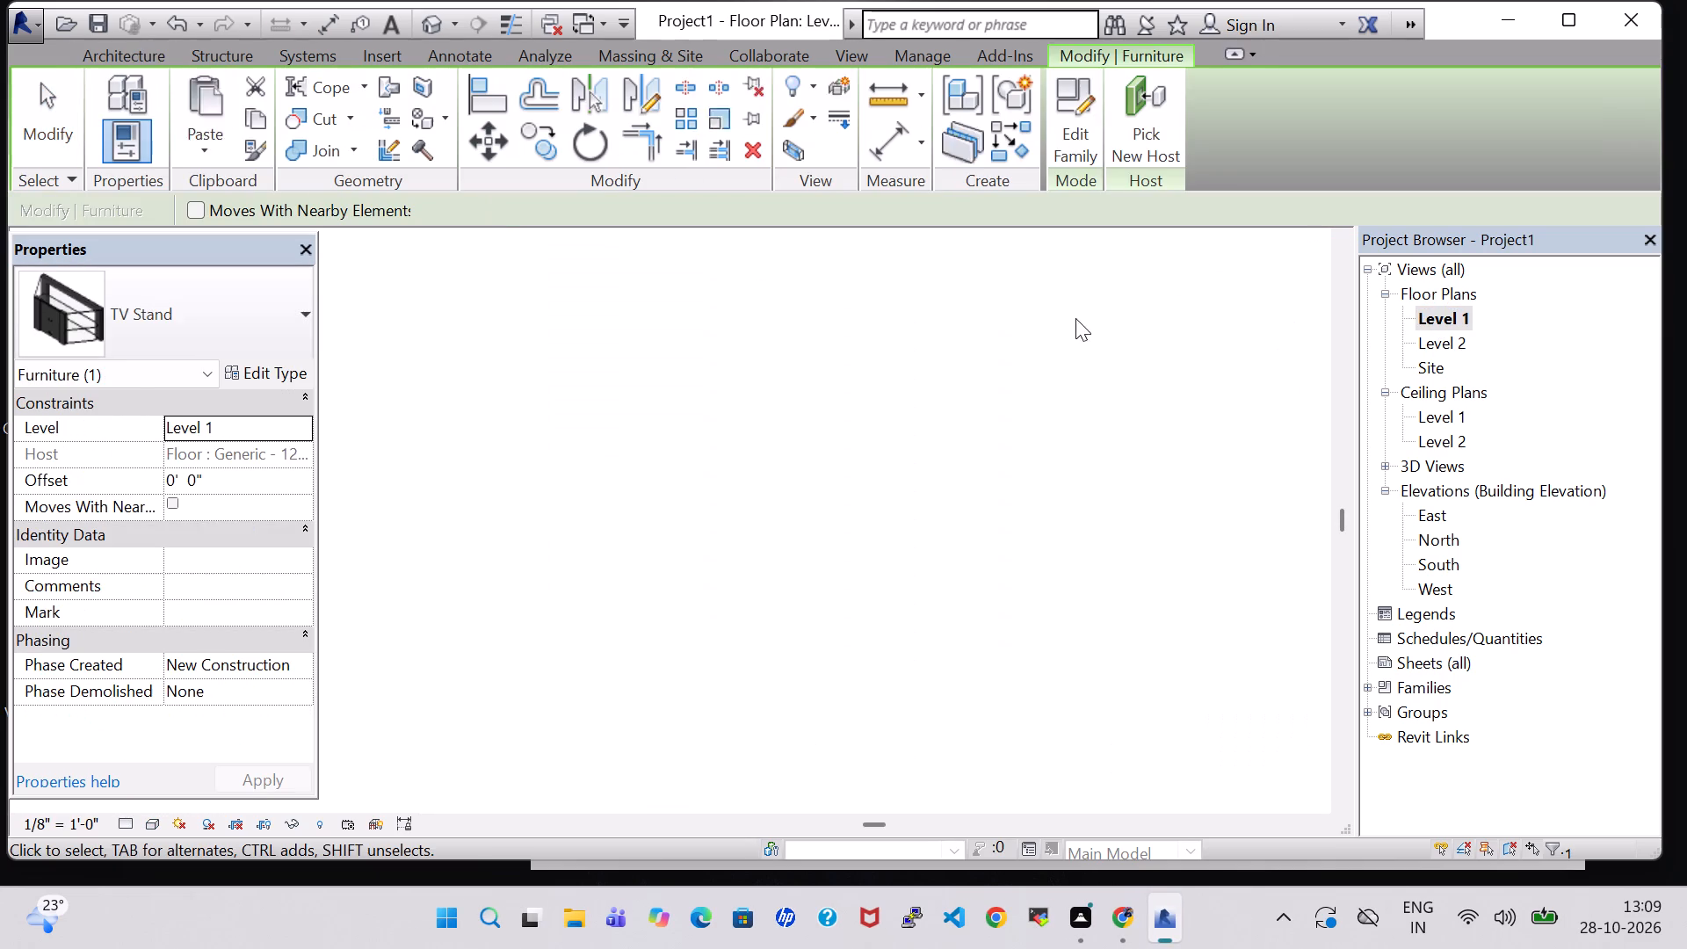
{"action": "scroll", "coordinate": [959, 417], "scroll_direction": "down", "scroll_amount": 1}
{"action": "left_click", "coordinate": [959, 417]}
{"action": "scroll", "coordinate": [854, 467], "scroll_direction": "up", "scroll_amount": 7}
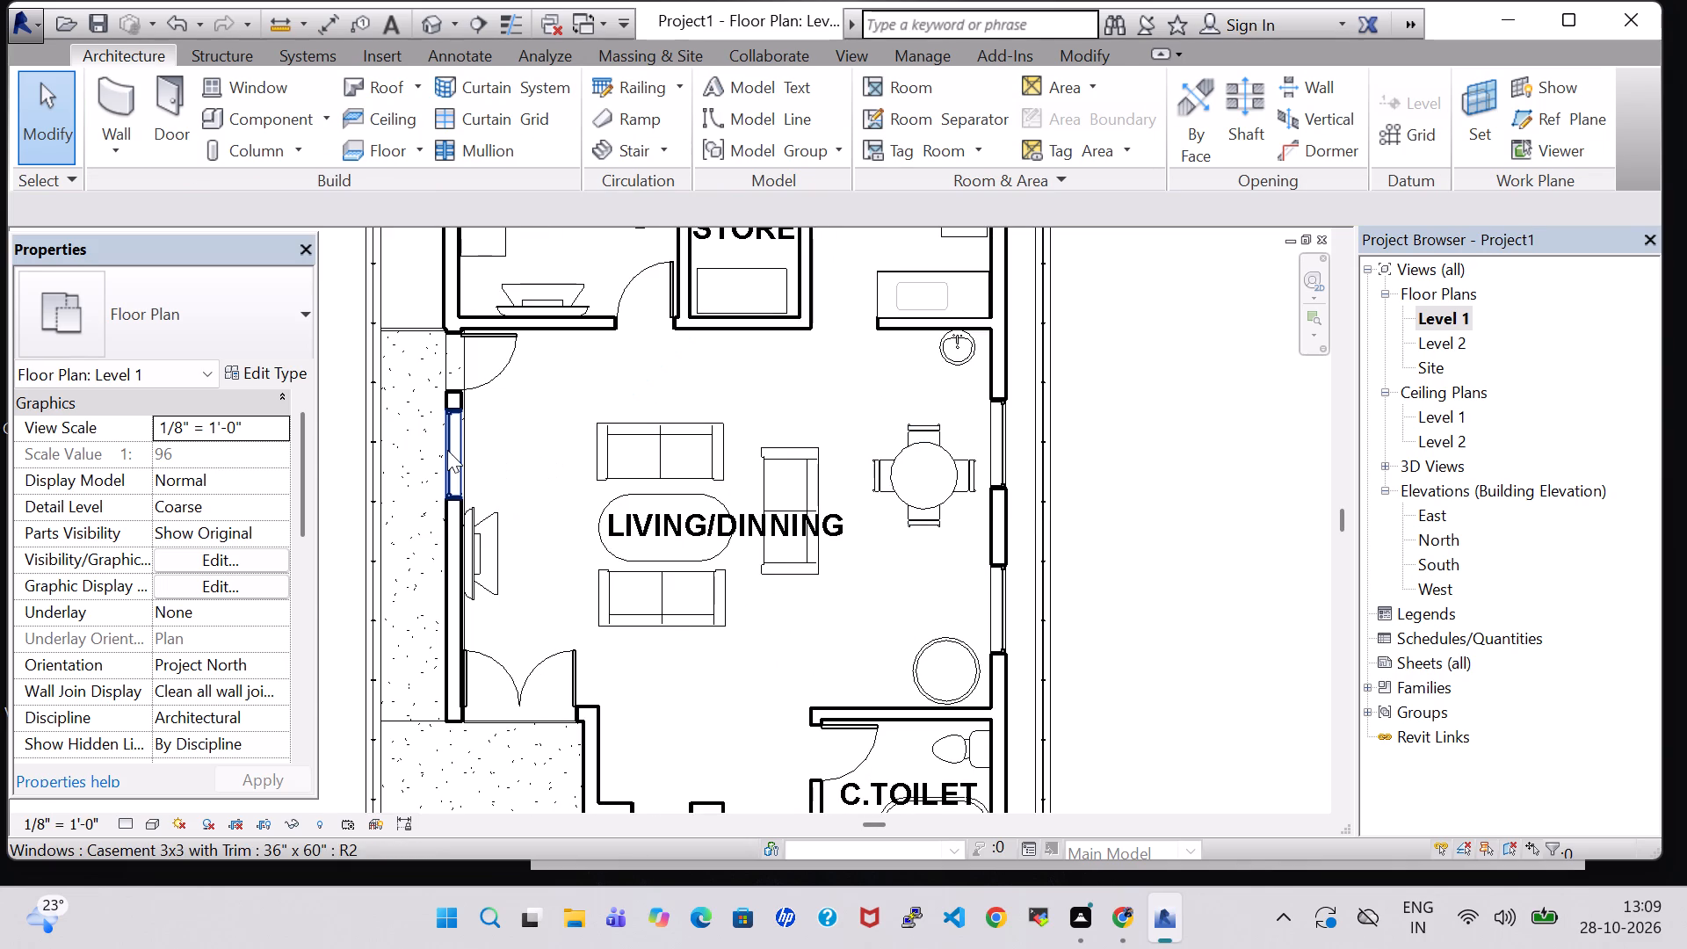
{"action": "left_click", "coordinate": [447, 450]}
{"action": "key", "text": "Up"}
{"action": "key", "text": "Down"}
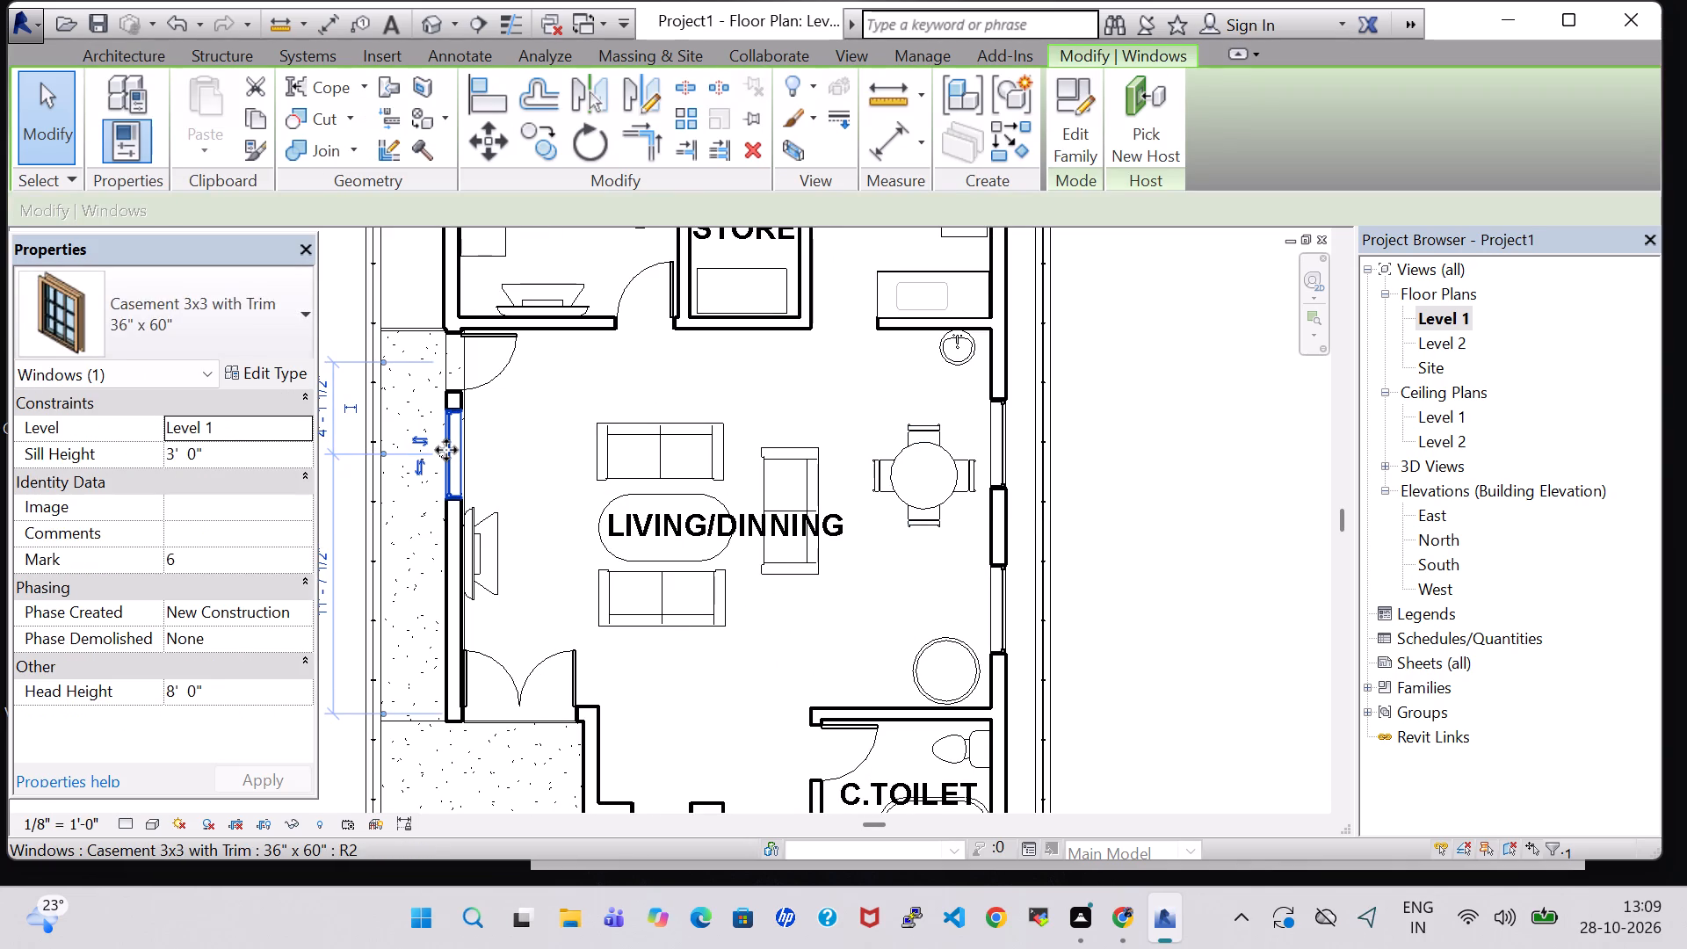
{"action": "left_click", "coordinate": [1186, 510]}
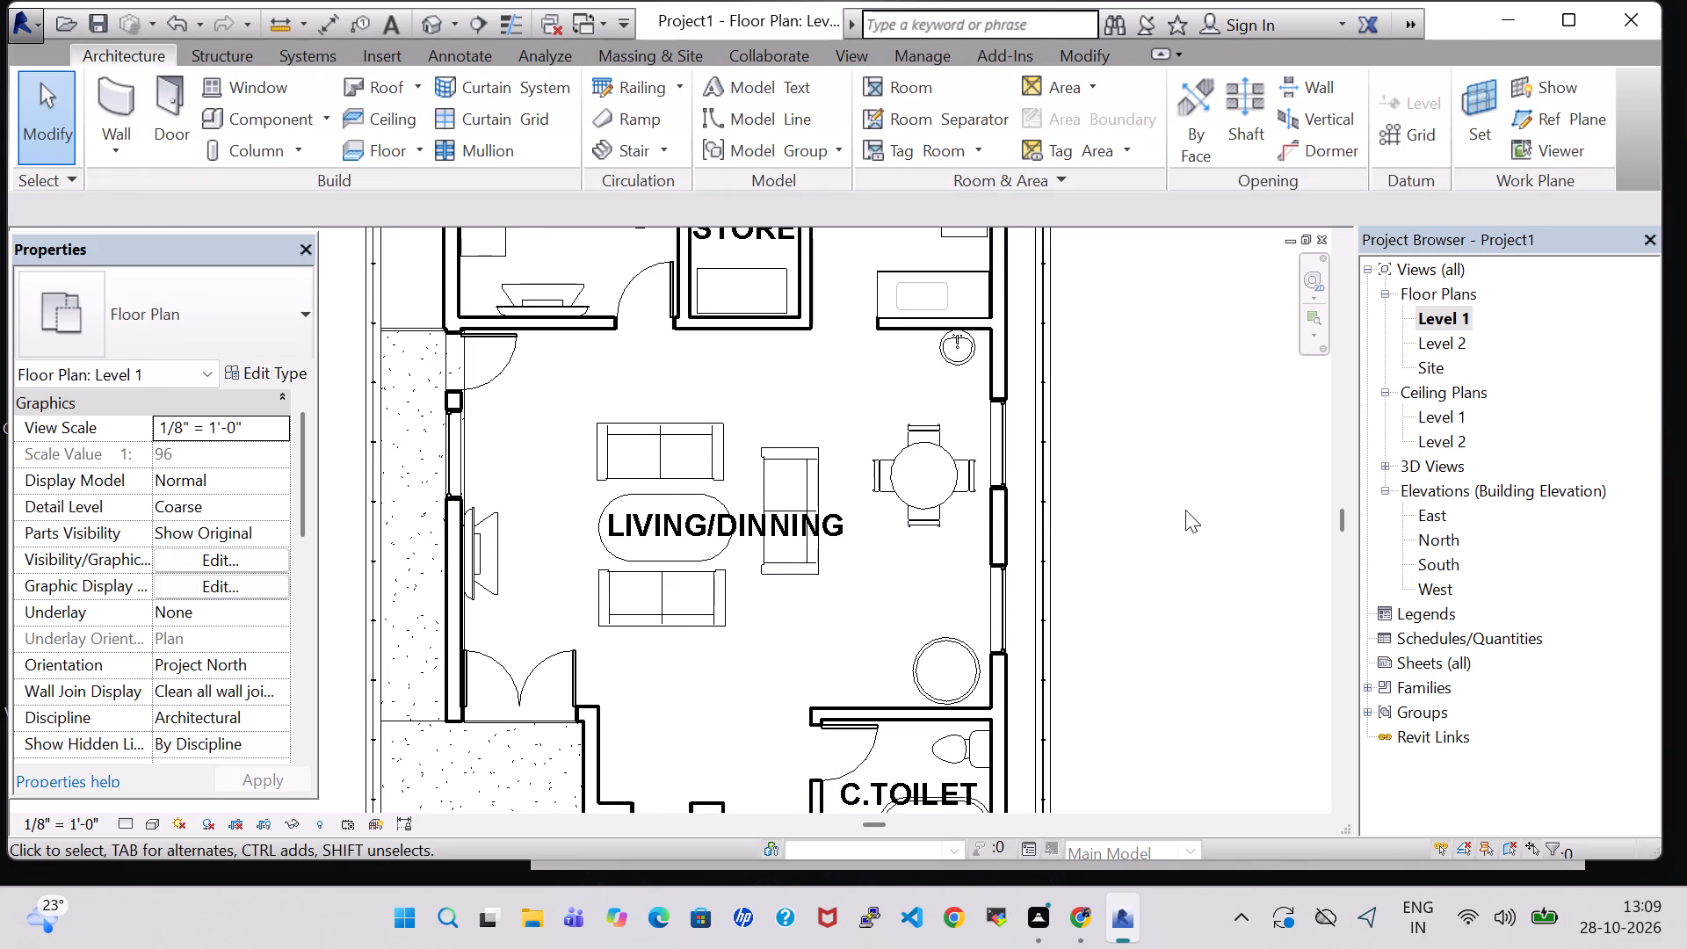
Nudge the TV and its stand one more increment toward the double entrance door on the Level 1 plan.
{"action": "left_click", "coordinate": [480, 549]}
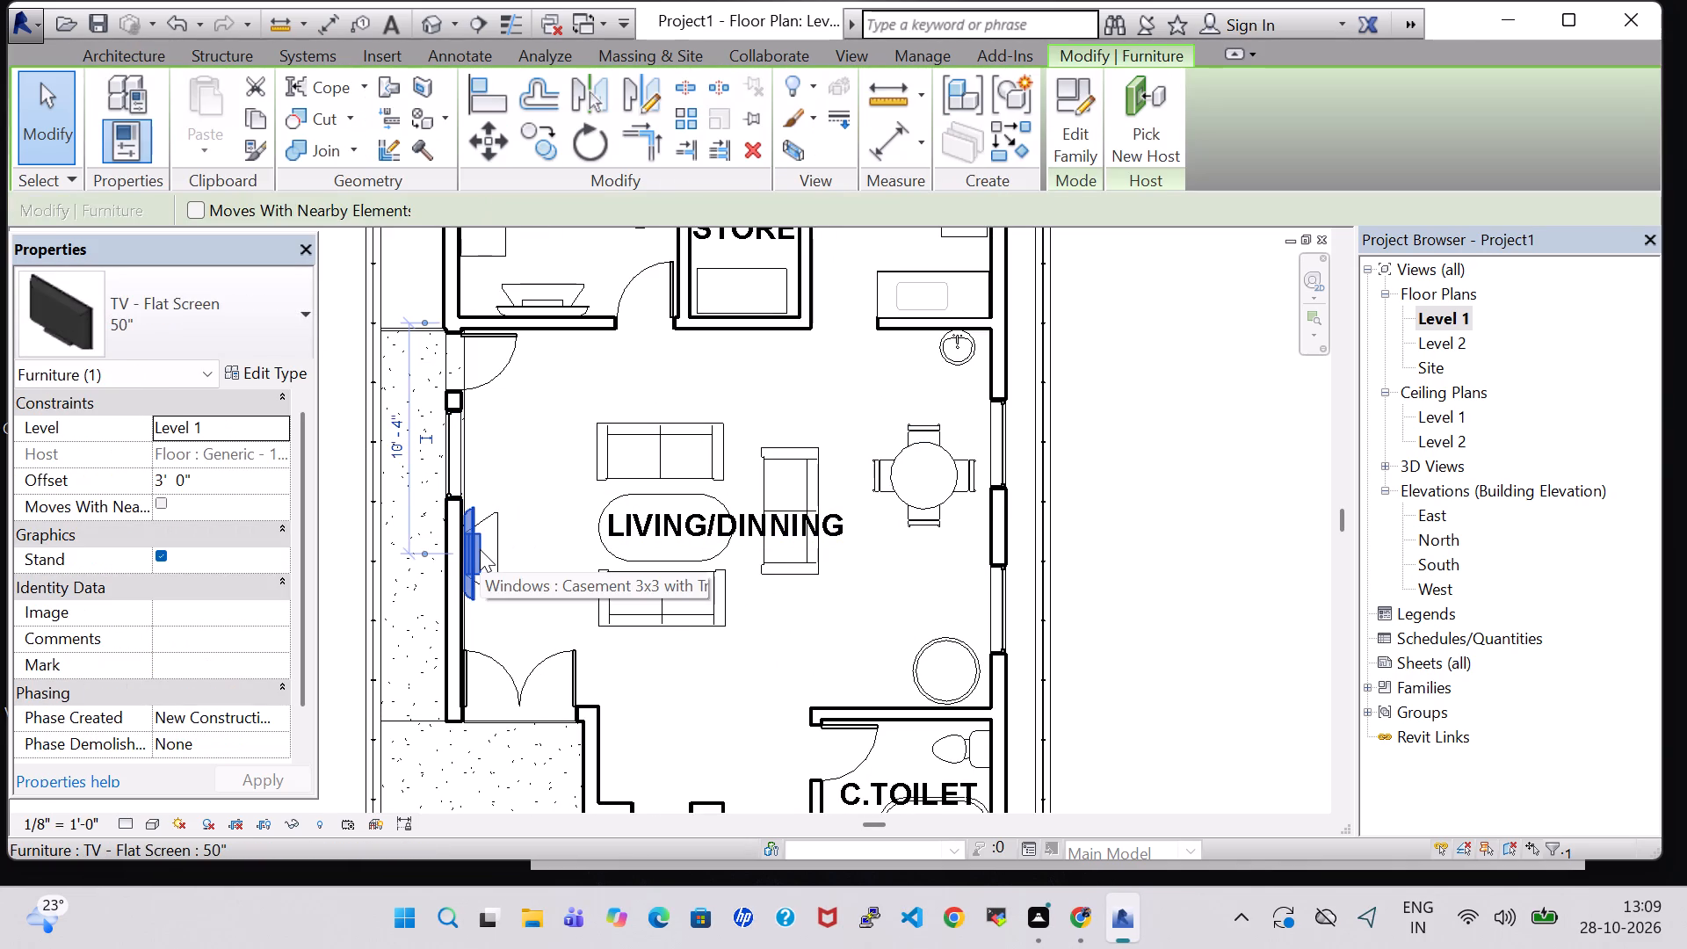
{"action": "key", "text": "Down"}
{"action": "left_click", "coordinate": [501, 540]}
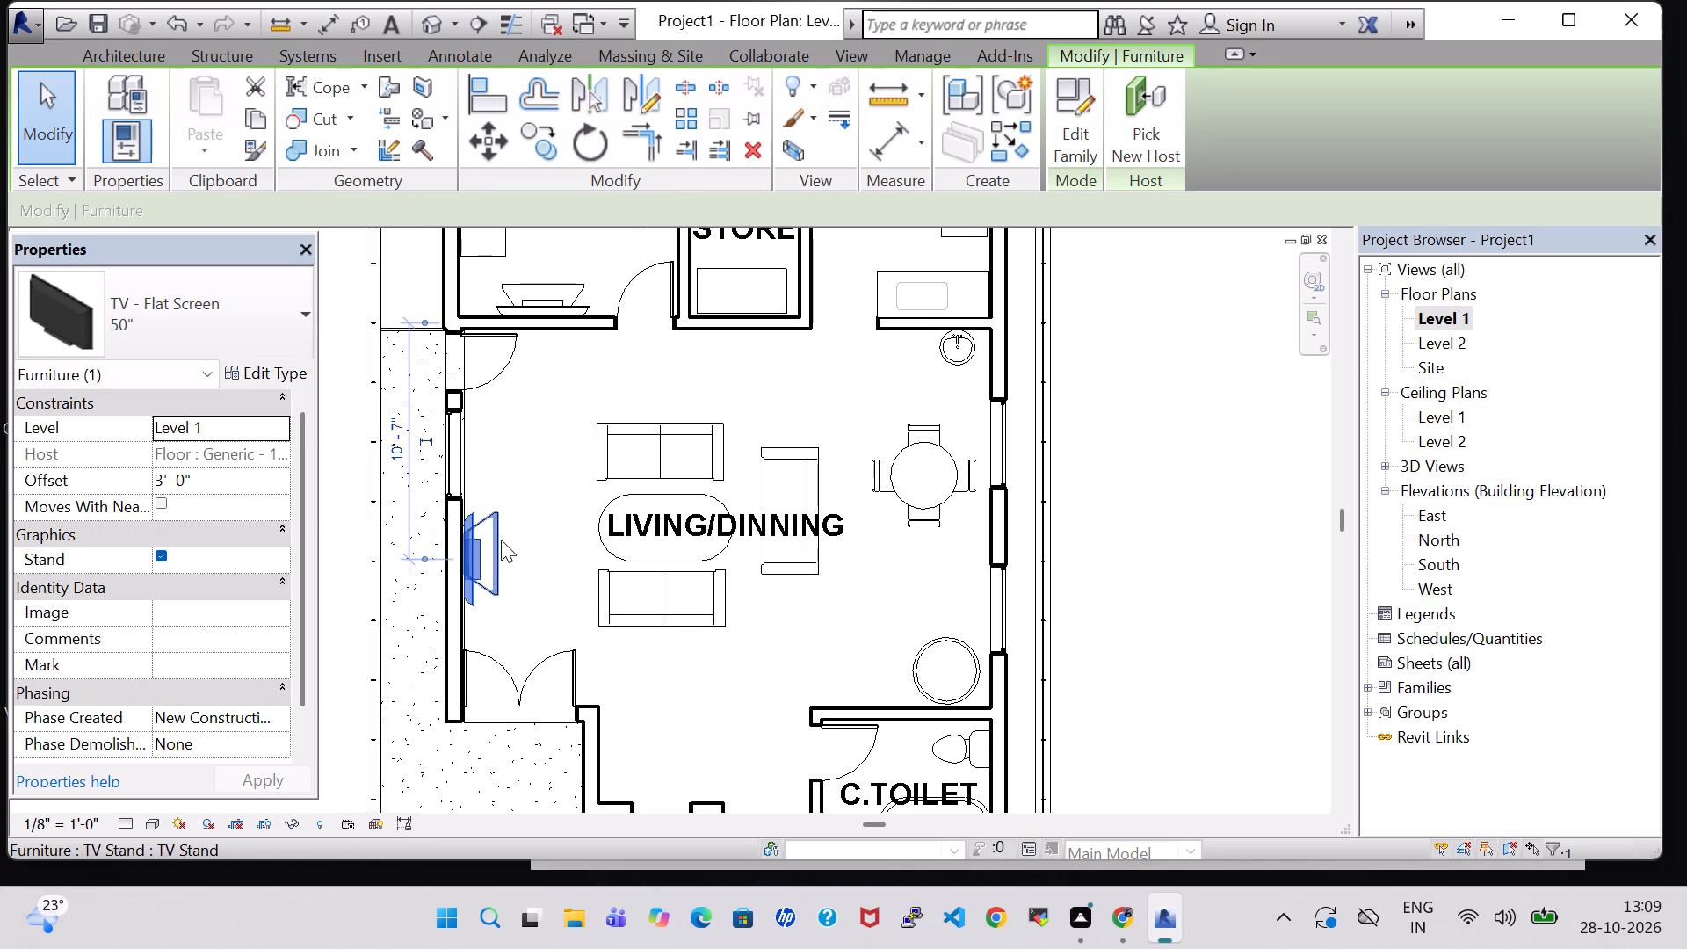
{"action": "key", "text": "Down"}
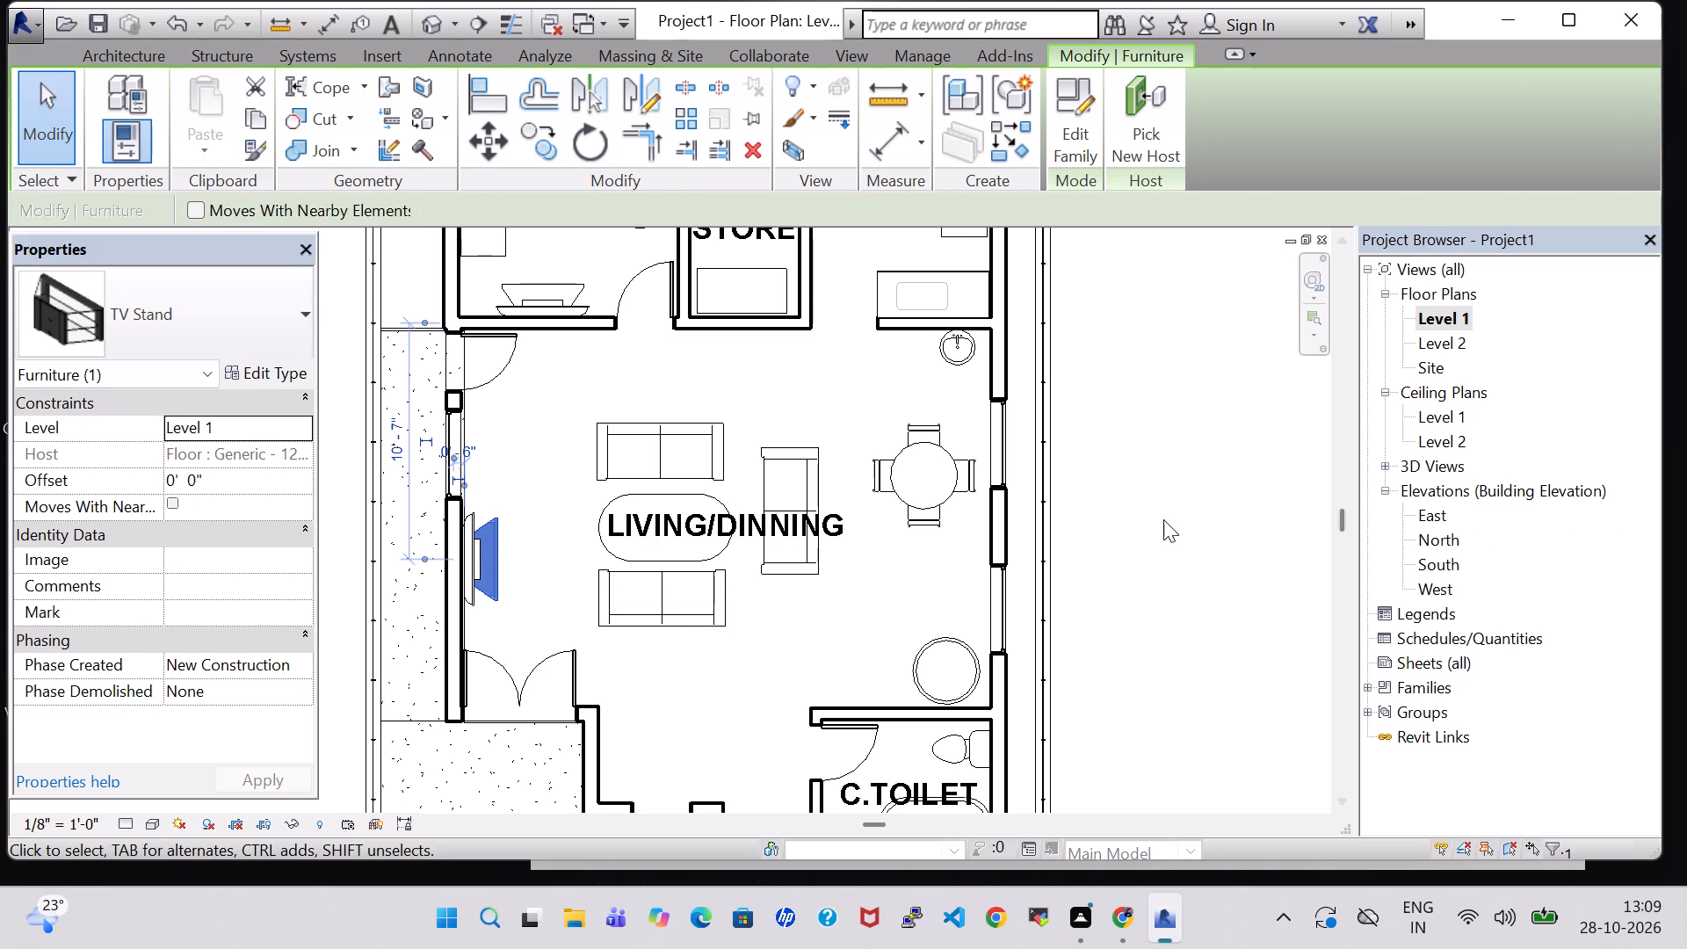
{"action": "left_click", "coordinate": [1162, 519]}
Review the furnished Level 1 plan from STORE and LIVING/DINNING down to PORTICO and BED ROOM, with a brief 3D check.
{"action": "scroll", "coordinate": [1162, 519], "scroll_direction": "down", "scroll_amount": 3}
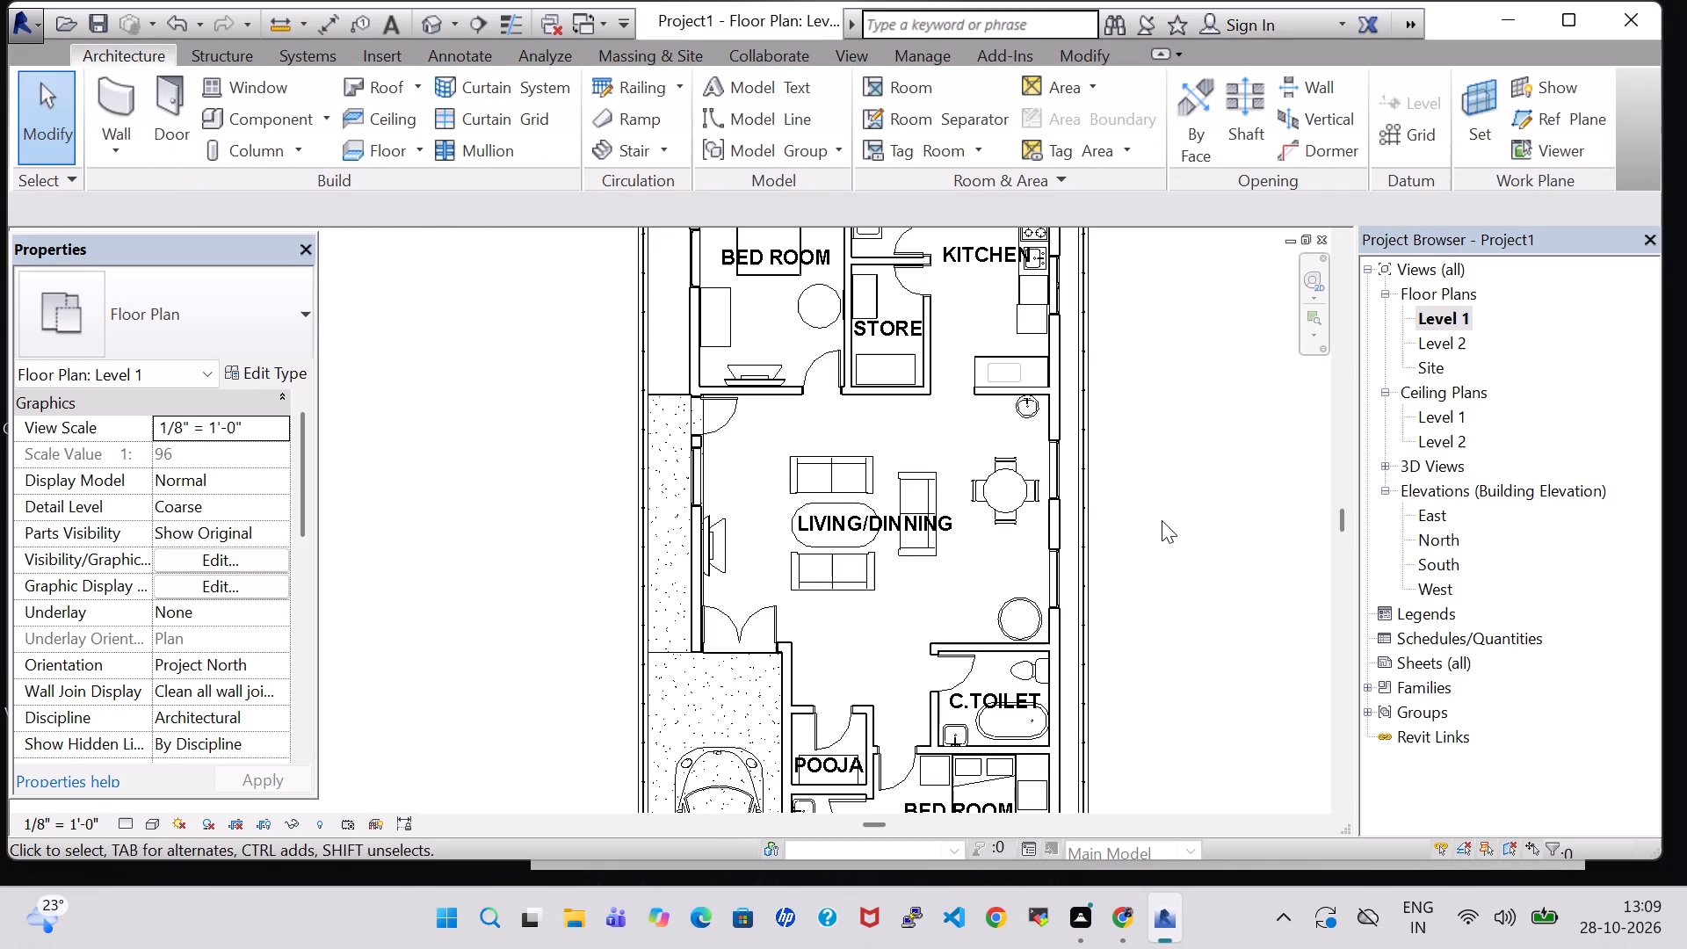
{"action": "scroll", "coordinate": [648, 453], "scroll_direction": "down", "scroll_amount": 2}
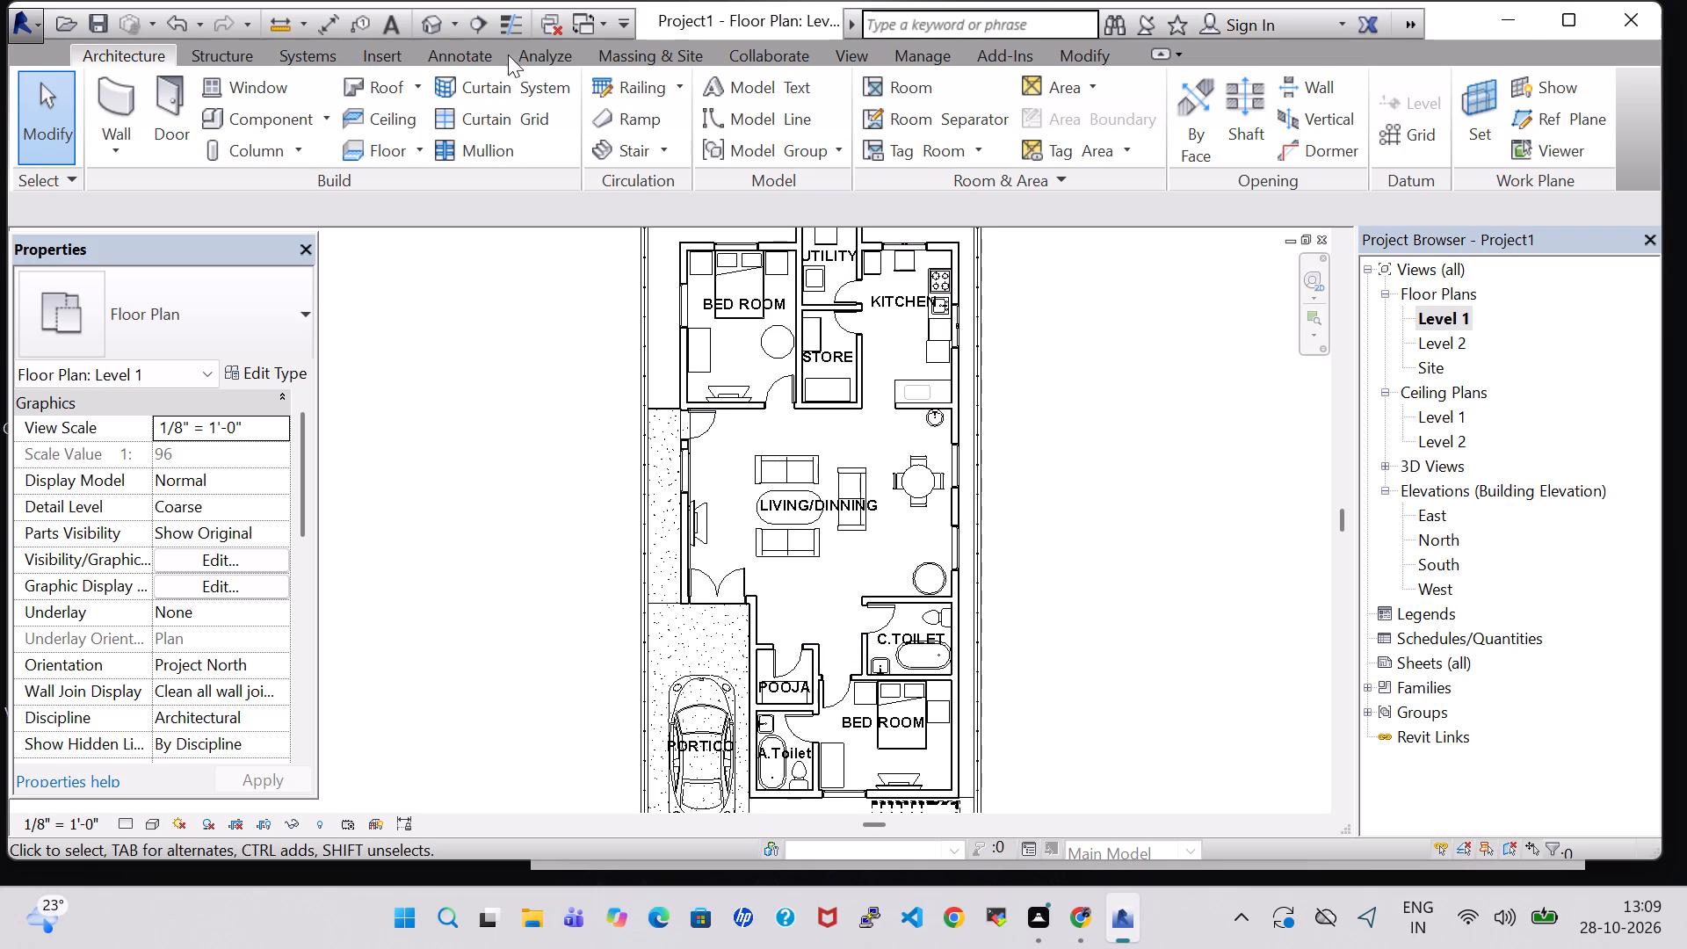
{"action": "left_click", "coordinate": [444, 21]}
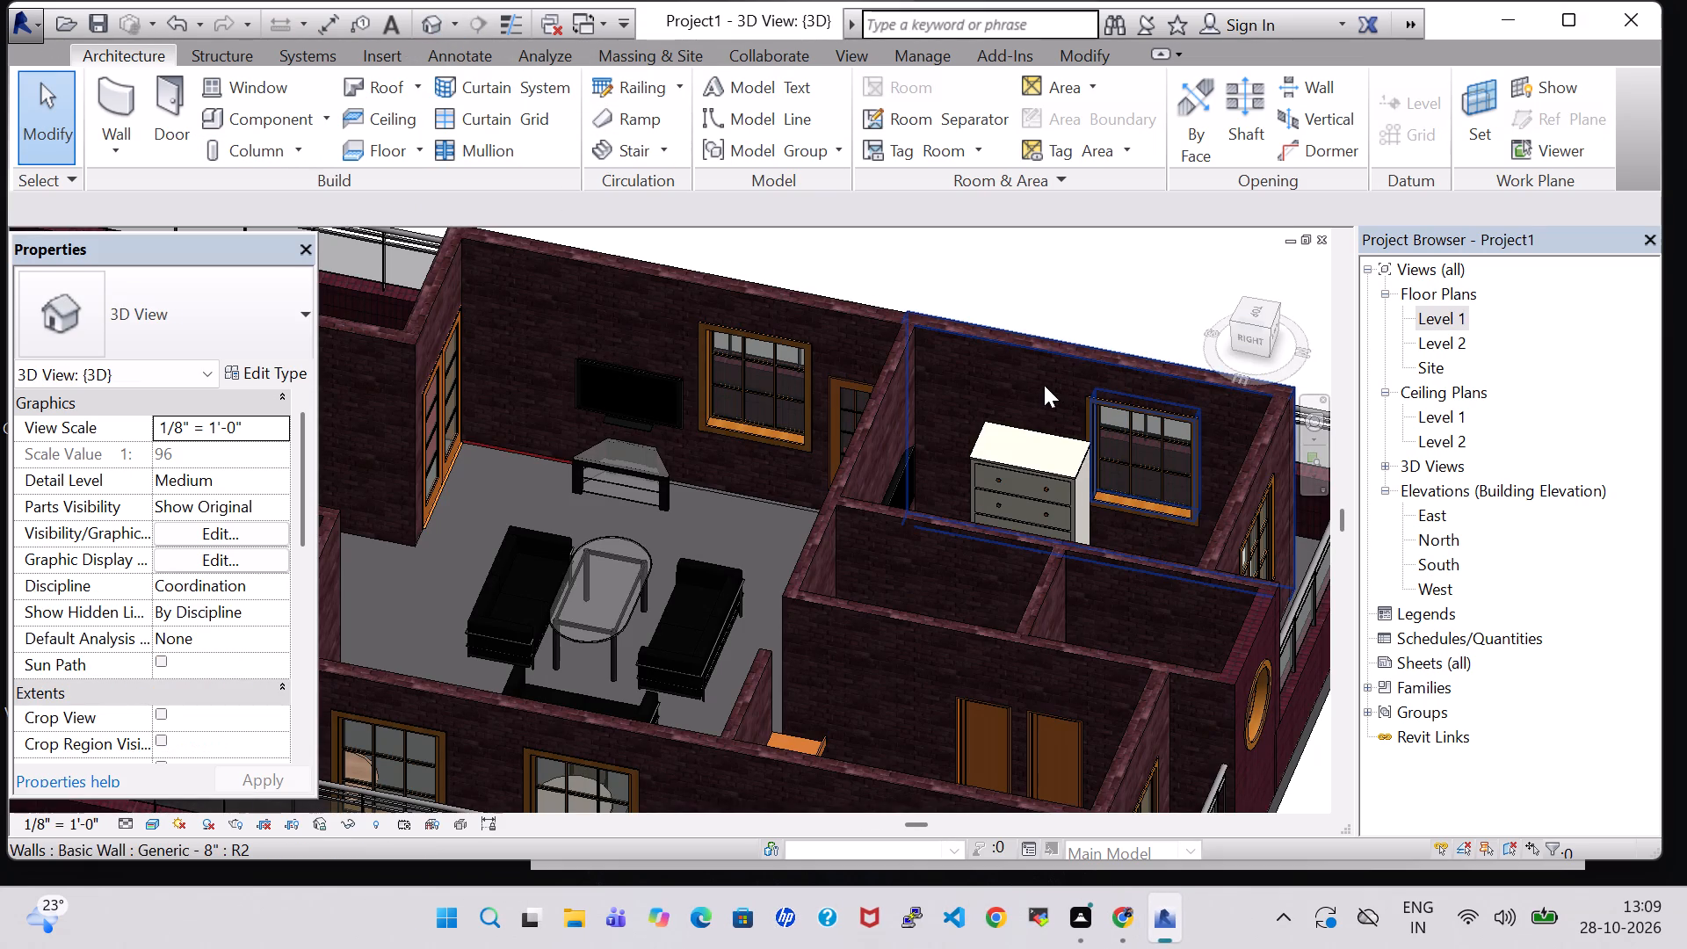
{"action": "double_click", "coordinate": [1460, 313]}
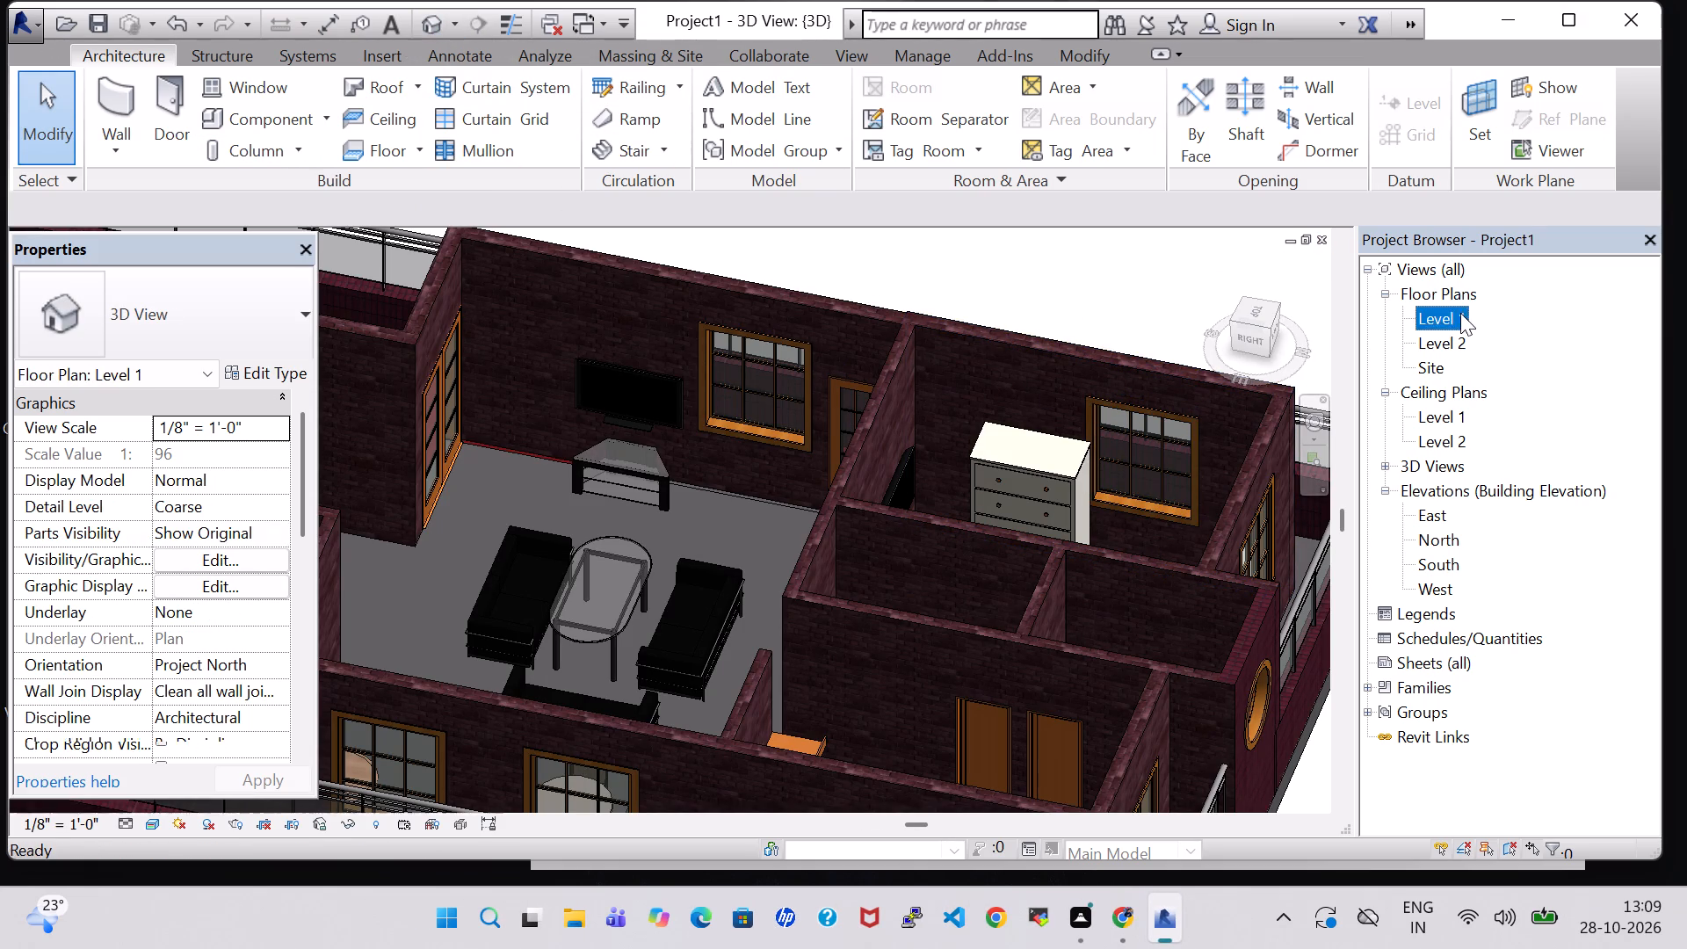
{"action": "scroll", "coordinate": [522, 367], "scroll_direction": "down", "scroll_amount": 2}
{"action": "scroll", "coordinate": [651, 436], "scroll_direction": "up", "scroll_amount": 5}
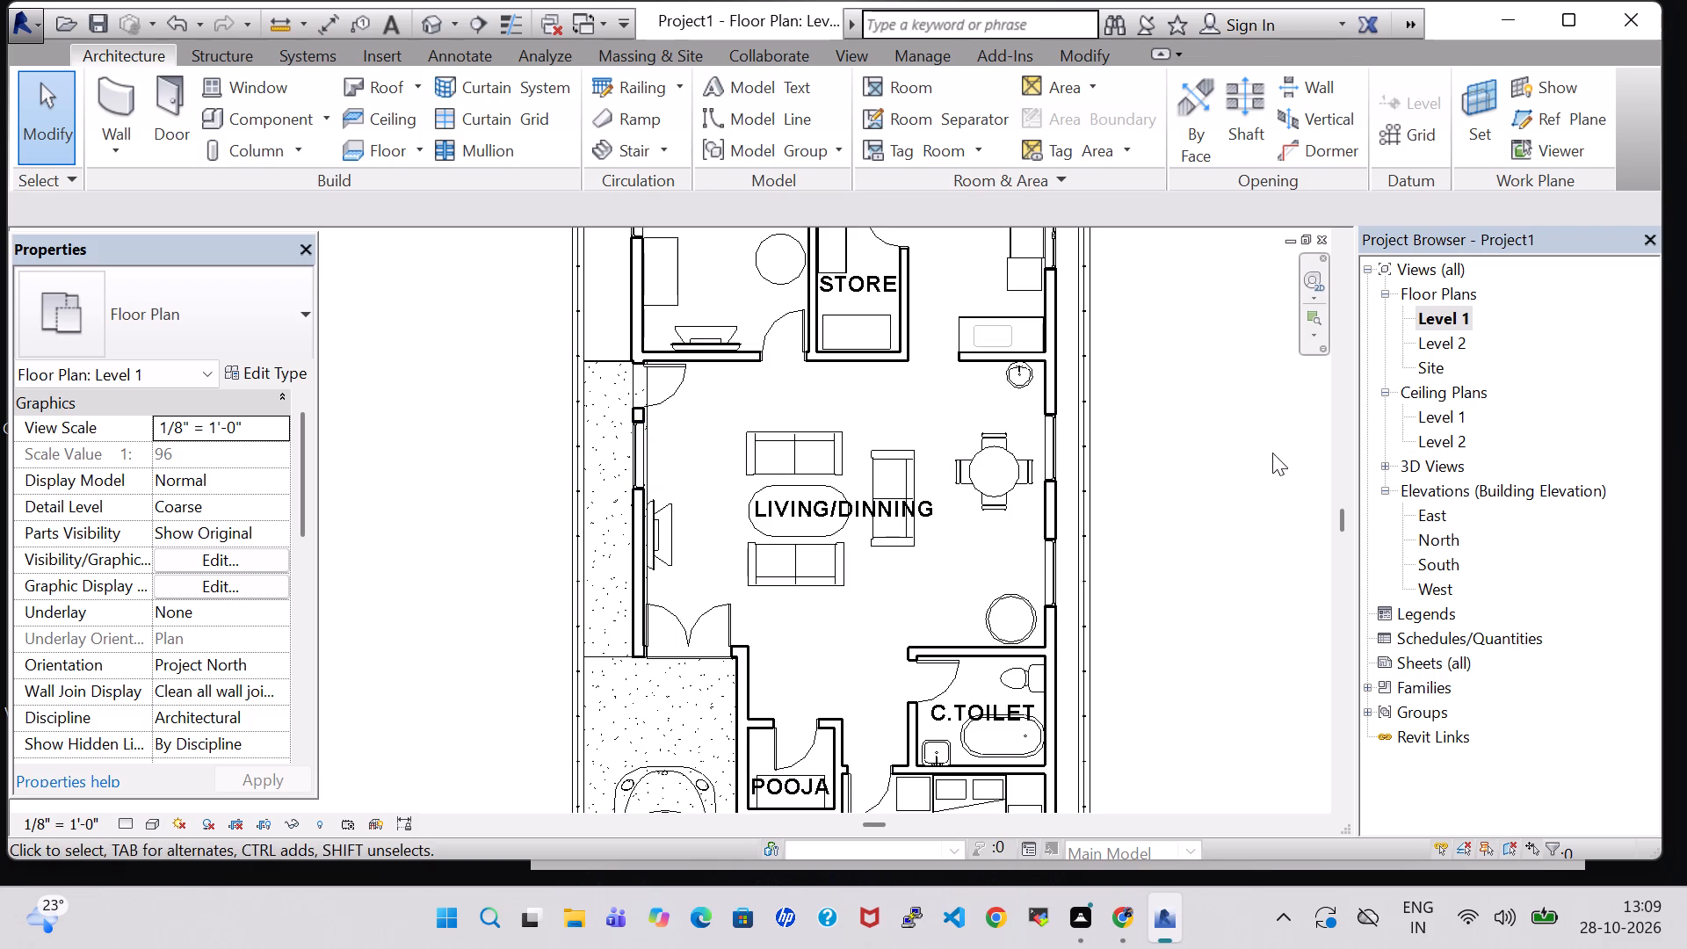
{"action": "scroll", "coordinate": [1098, 440], "scroll_direction": "down", "scroll_amount": 1}
{"action": "middle_click_drag", "start_coordinate": [1160, 503], "coordinate": [1103, 496]}
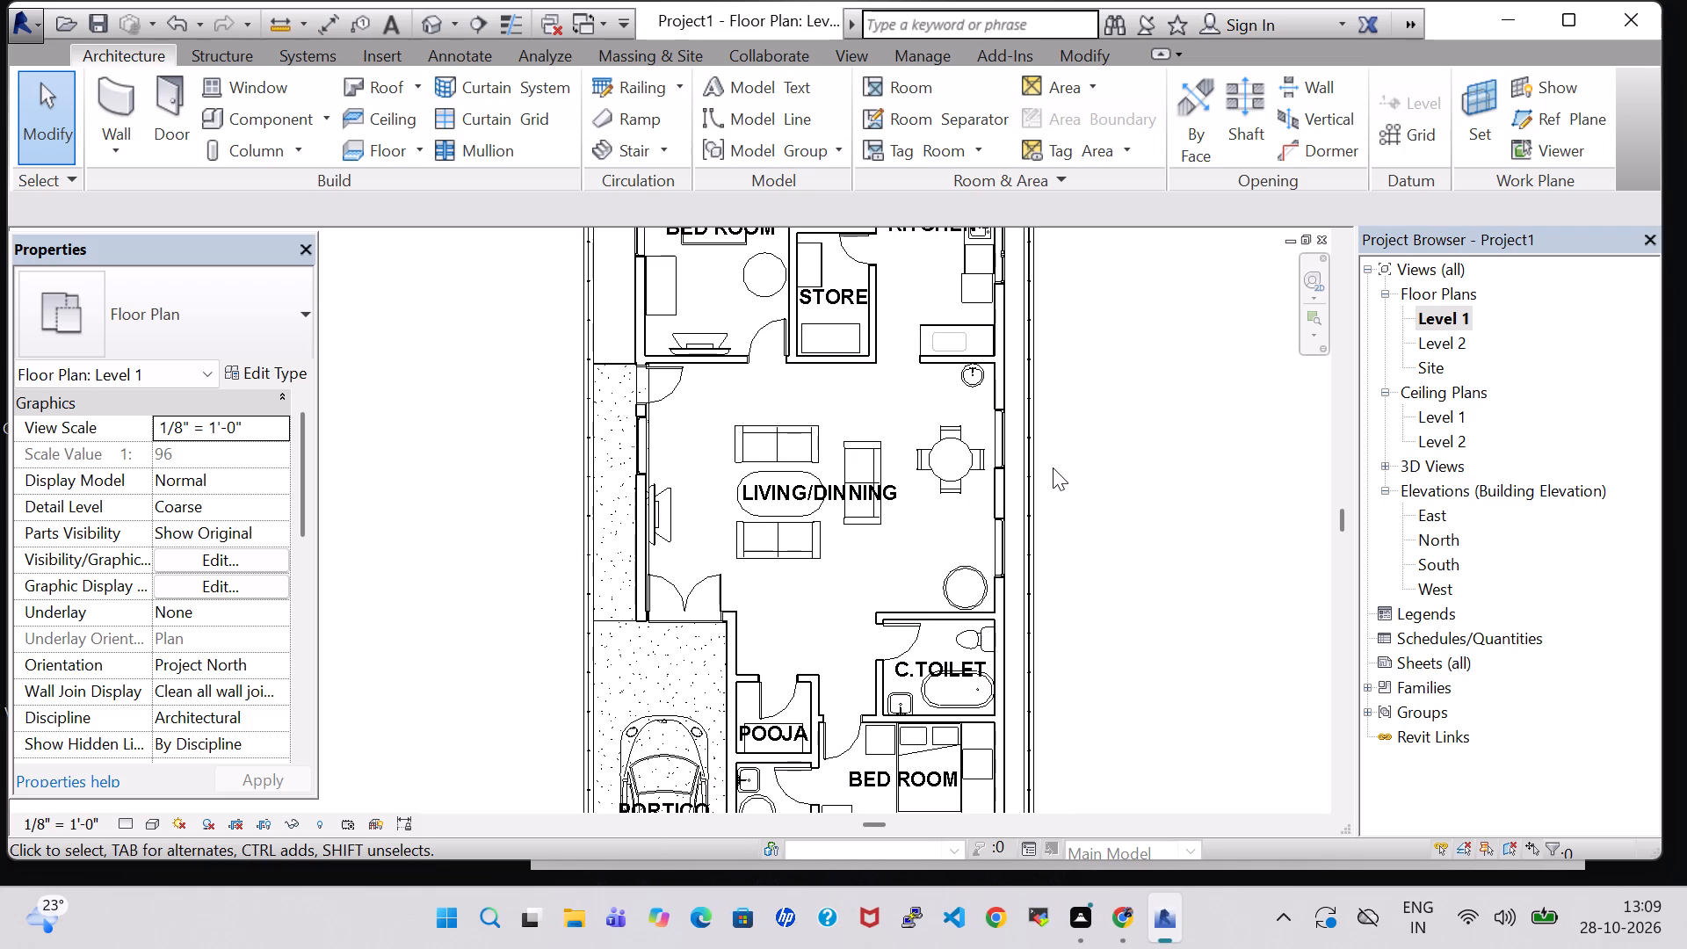
{"action": "scroll", "coordinate": [1053, 467], "scroll_direction": "down", "scroll_amount": 1}
{"action": "middle_click_drag", "start_coordinate": [1053, 467], "coordinate": [958, 392]}
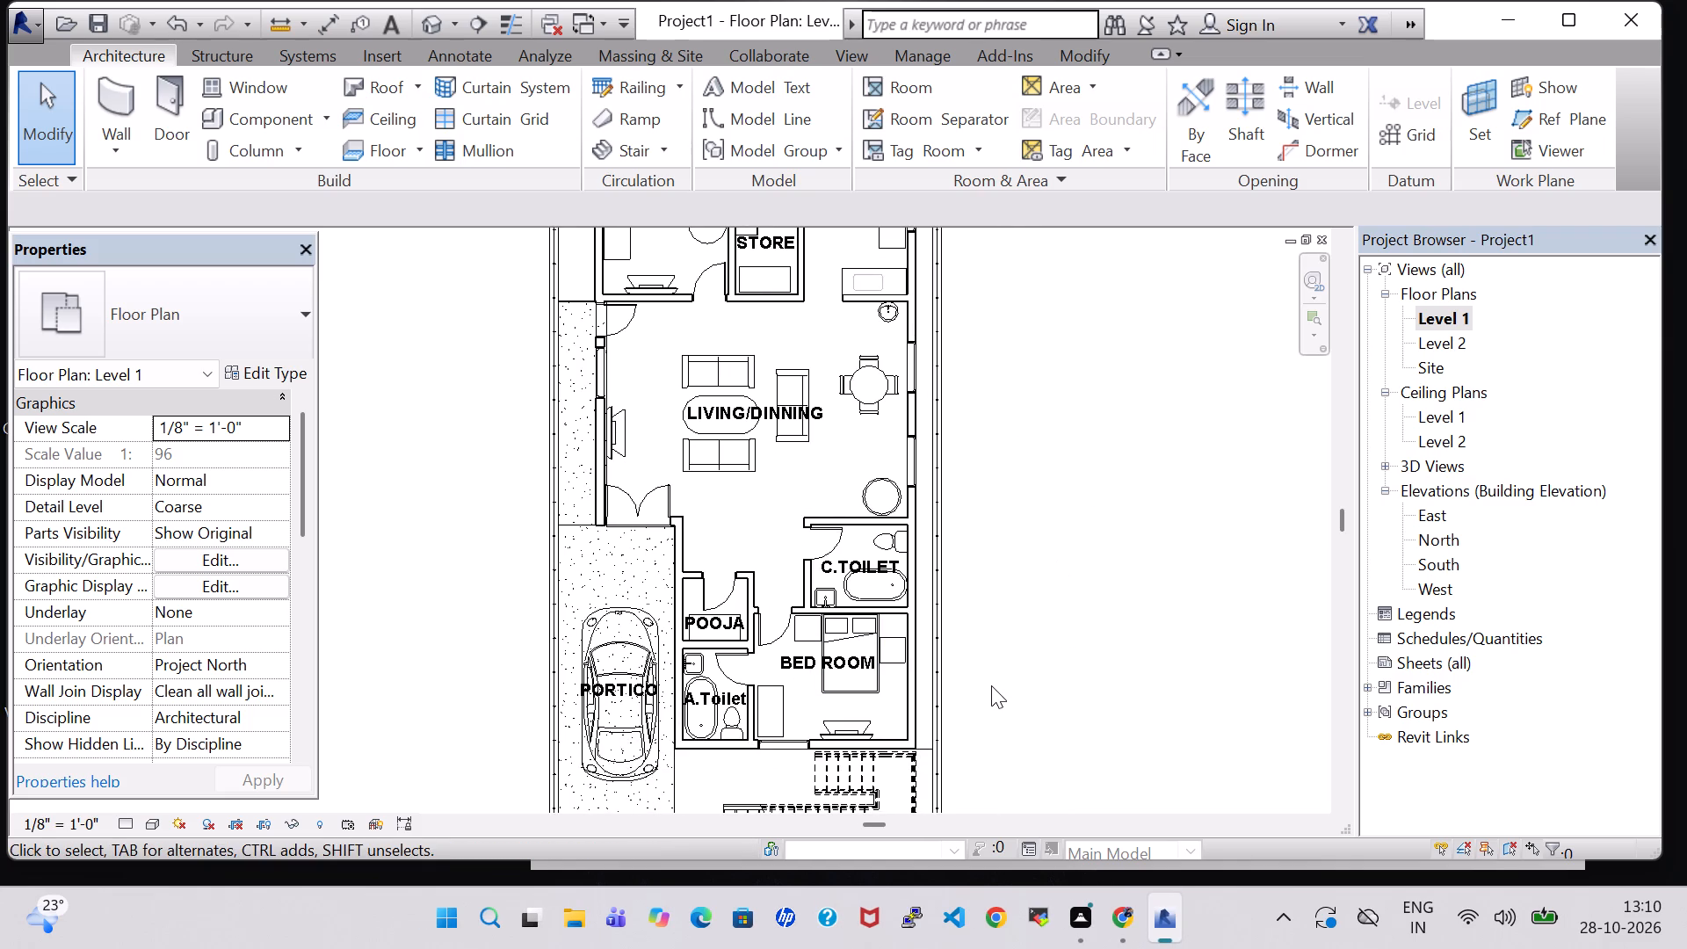
{"action": "scroll", "coordinate": [991, 685], "scroll_direction": "up", "scroll_amount": 2}
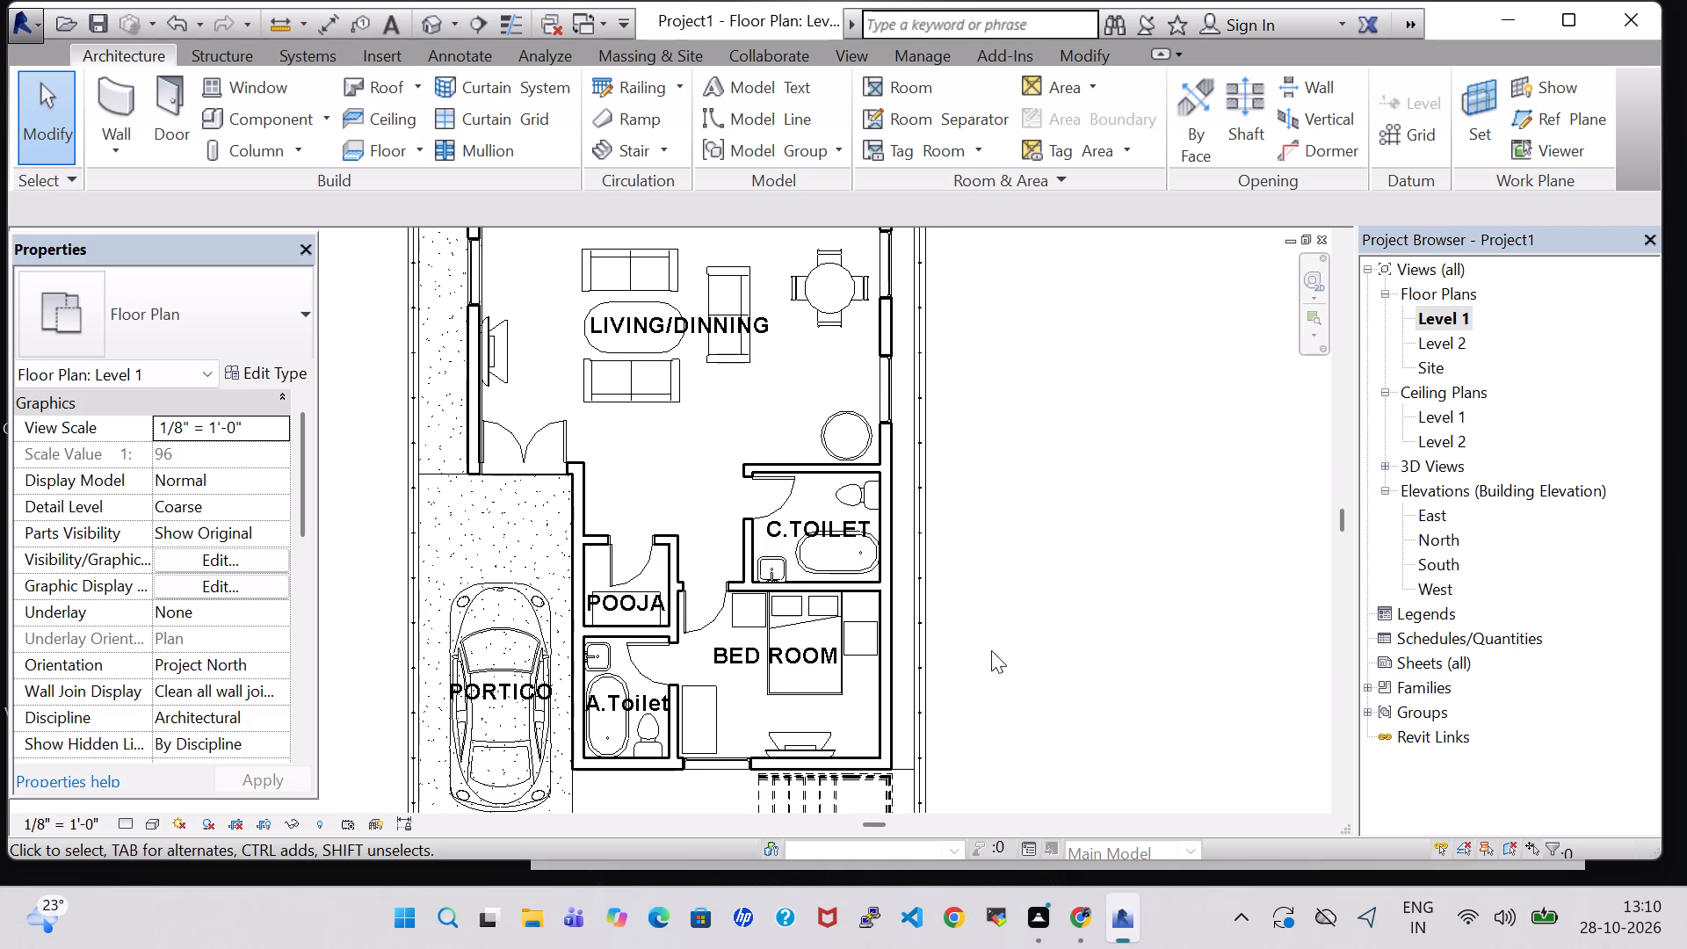
{"action": "middle_click", "coordinate": [1031, 509]}
{"action": "scroll", "coordinate": [626, 222], "scroll_direction": "down", "scroll_amount": 1}
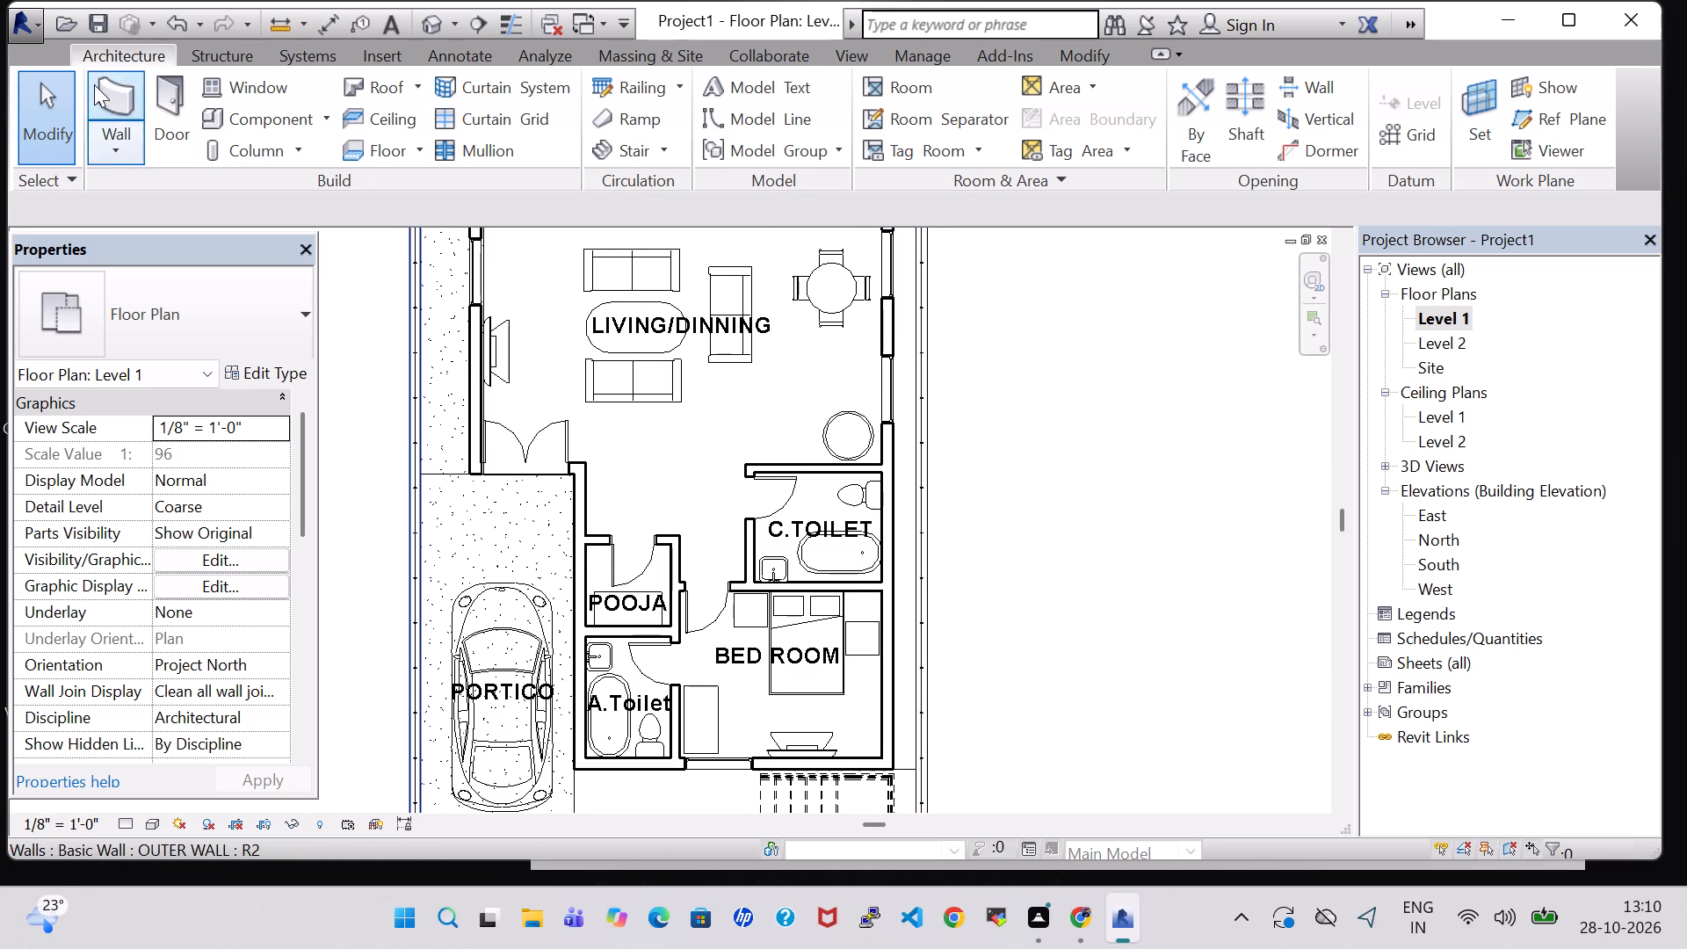
Load the RPC Plant - Tropical family from the Planting library and place an Agave - 1.5' on the round table near C.TOILET.
{"action": "left_click", "coordinate": [242, 124]}
{"action": "left_click", "coordinate": [1067, 126]}
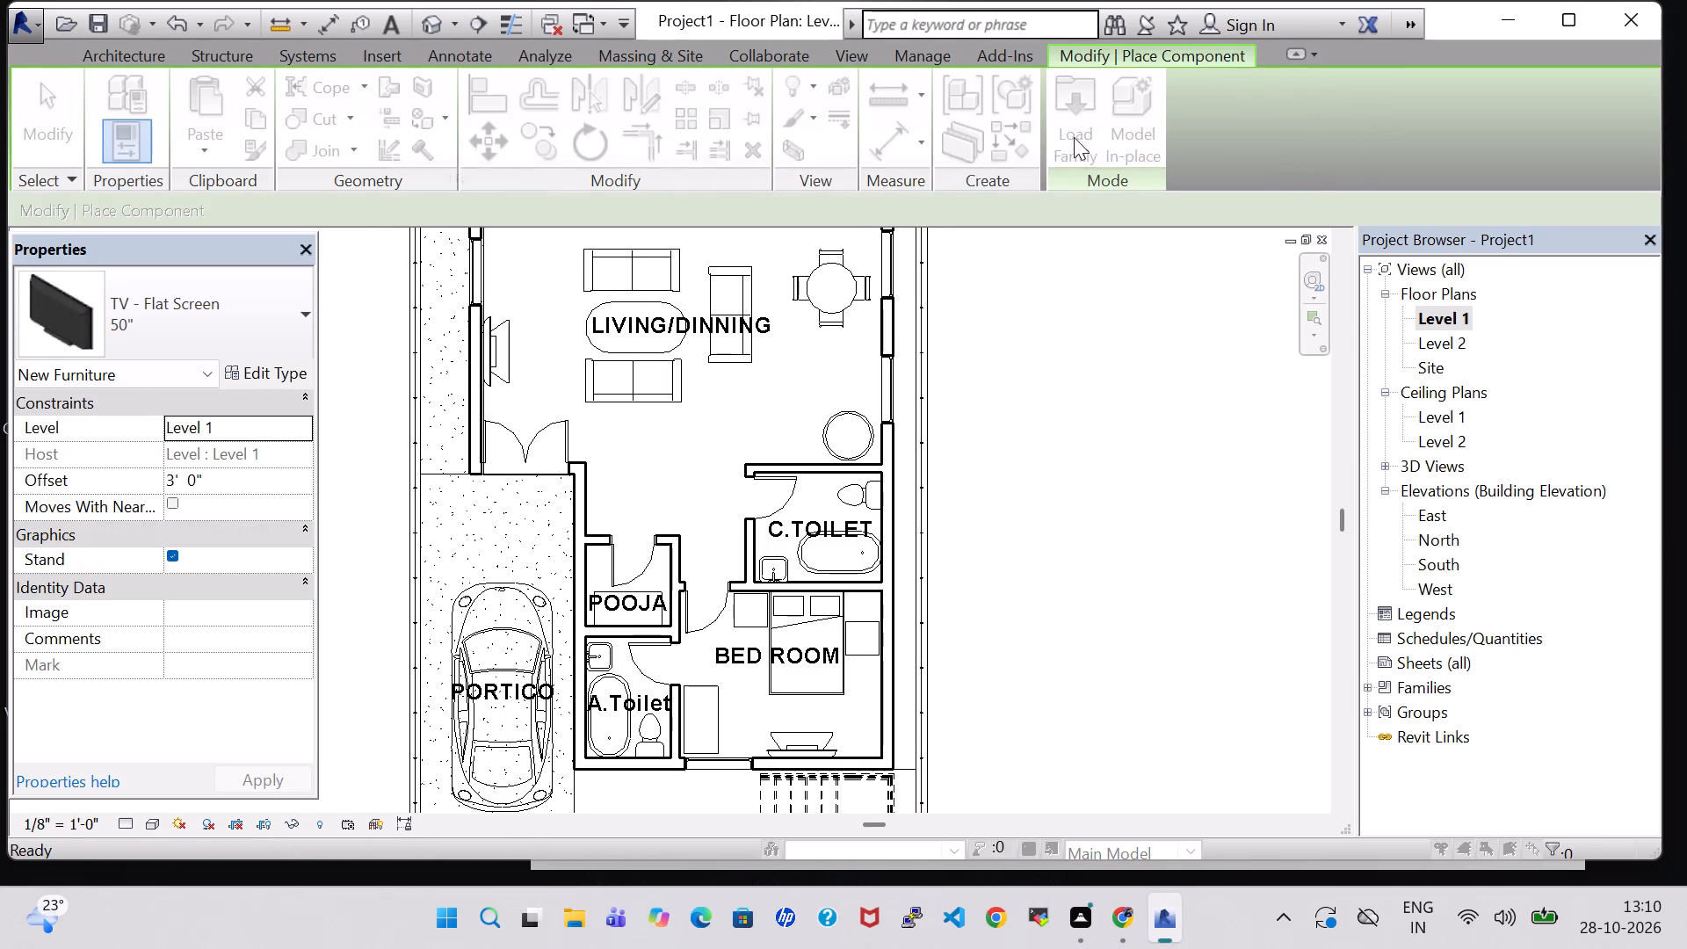
{"action": "scroll", "coordinate": [725, 547], "scroll_direction": "down", "scroll_amount": 1}
{"action": "scroll", "coordinate": [711, 419], "scroll_direction": "down", "scroll_amount": 1}
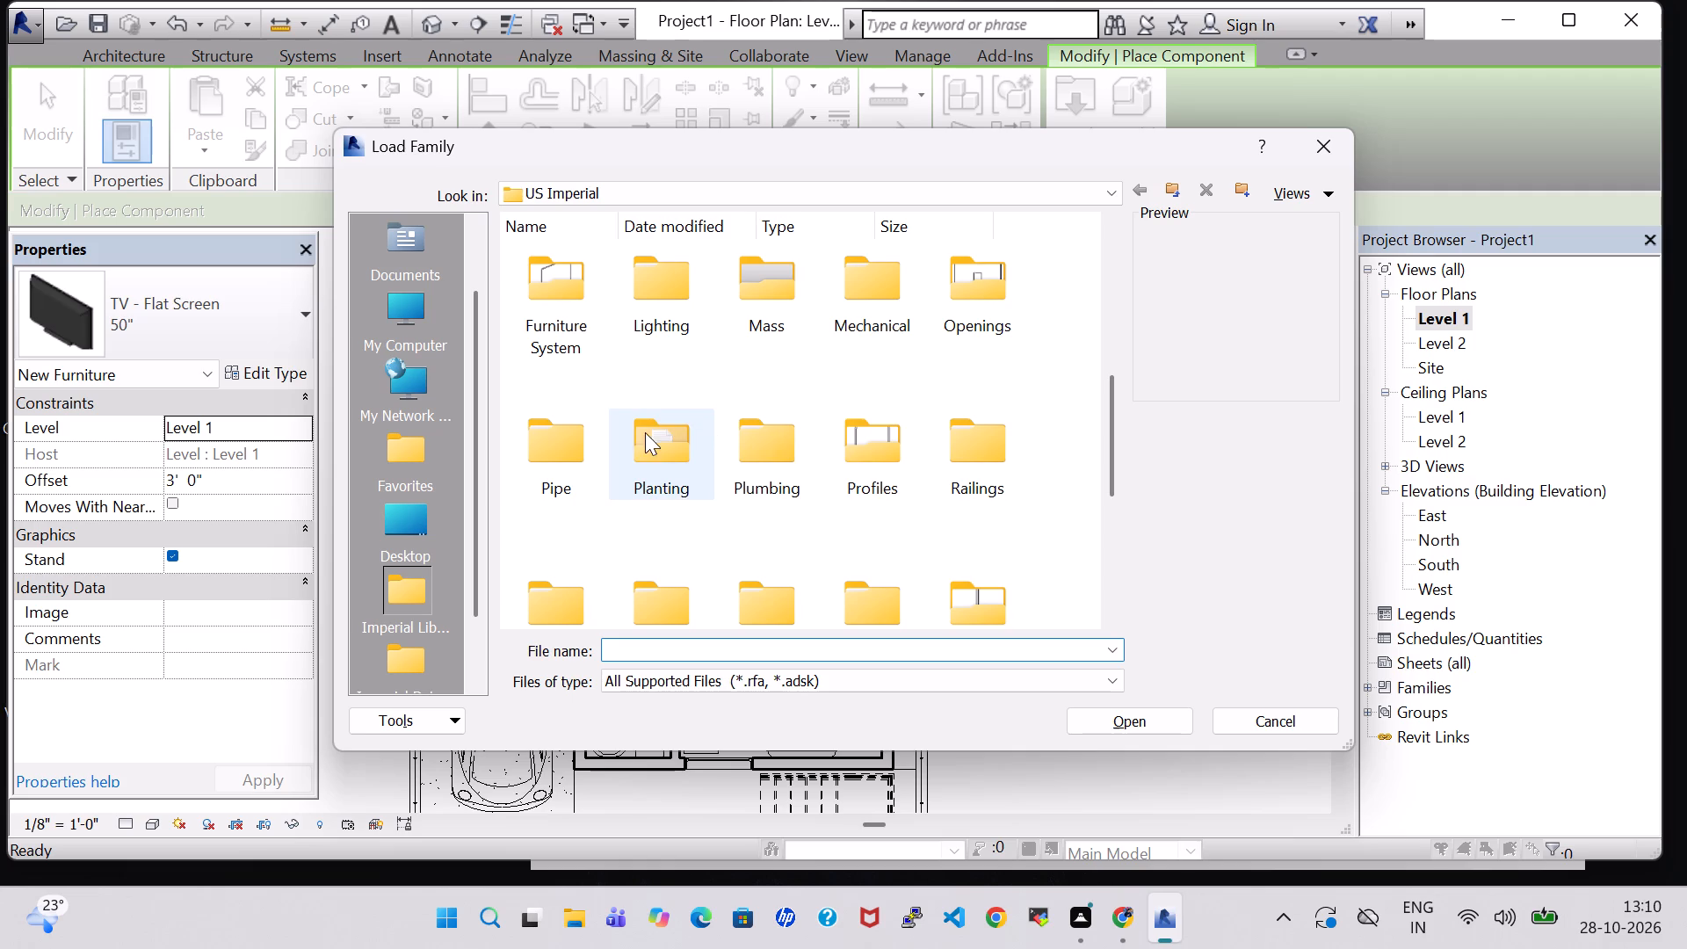
{"action": "double_click", "coordinate": [677, 442]}
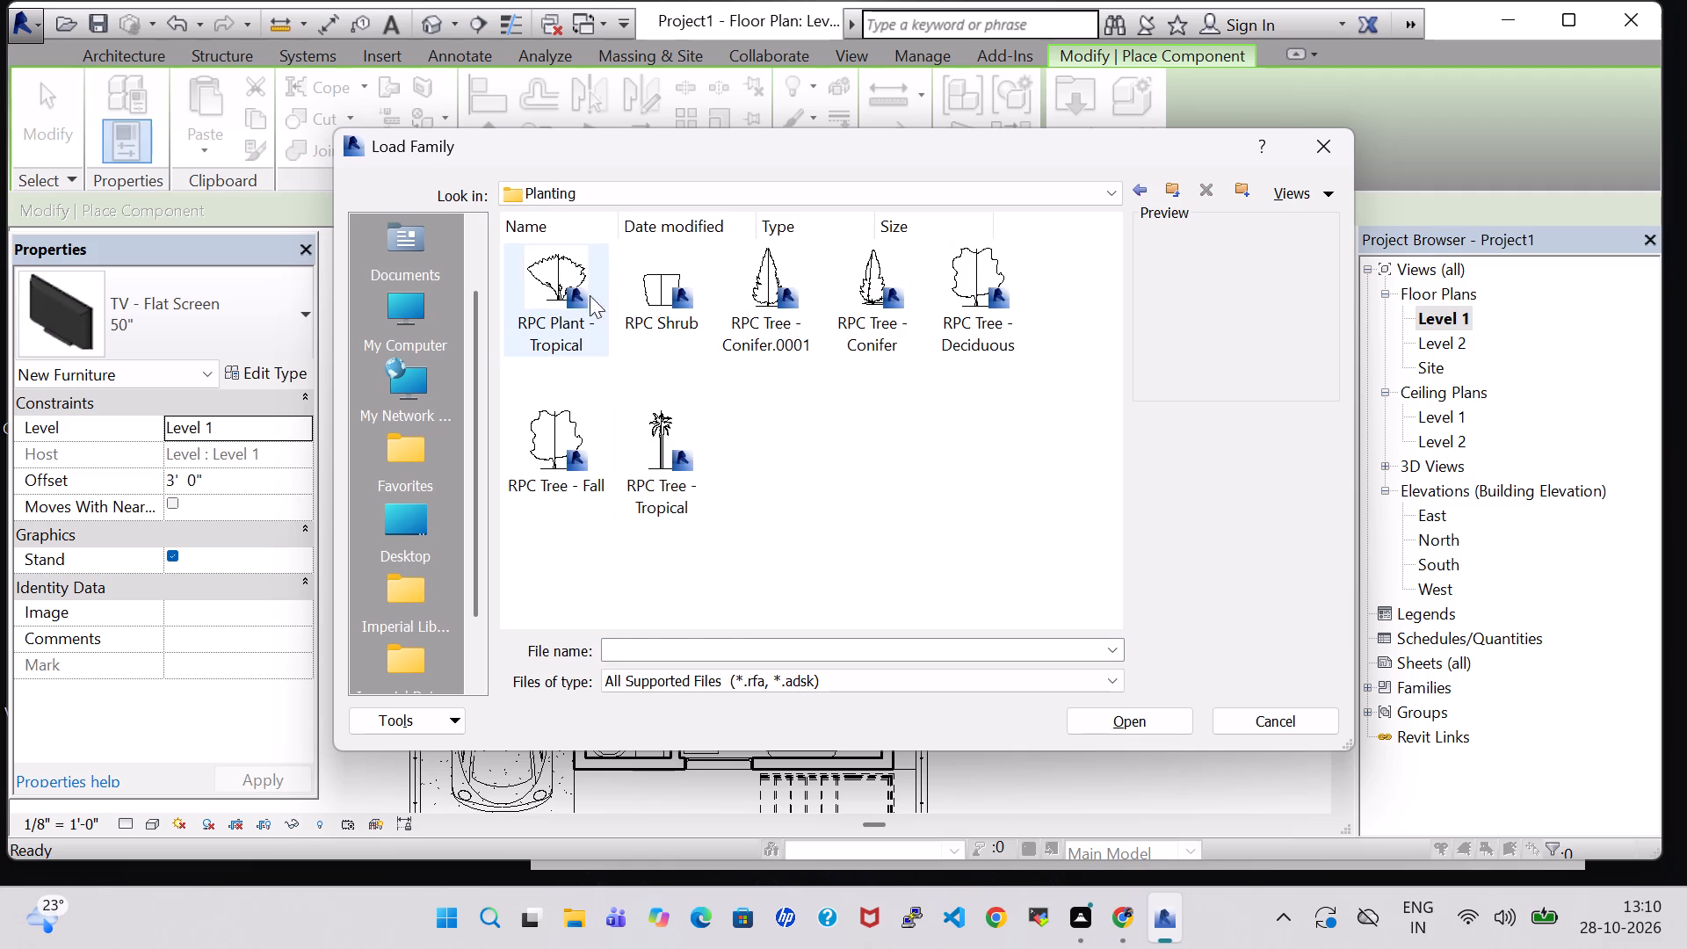
{"action": "left_click", "coordinate": [568, 295]}
{"action": "left_click", "coordinate": [1171, 723]}
{"action": "scroll", "coordinate": [870, 498], "scroll_direction": "up", "scroll_amount": 5}
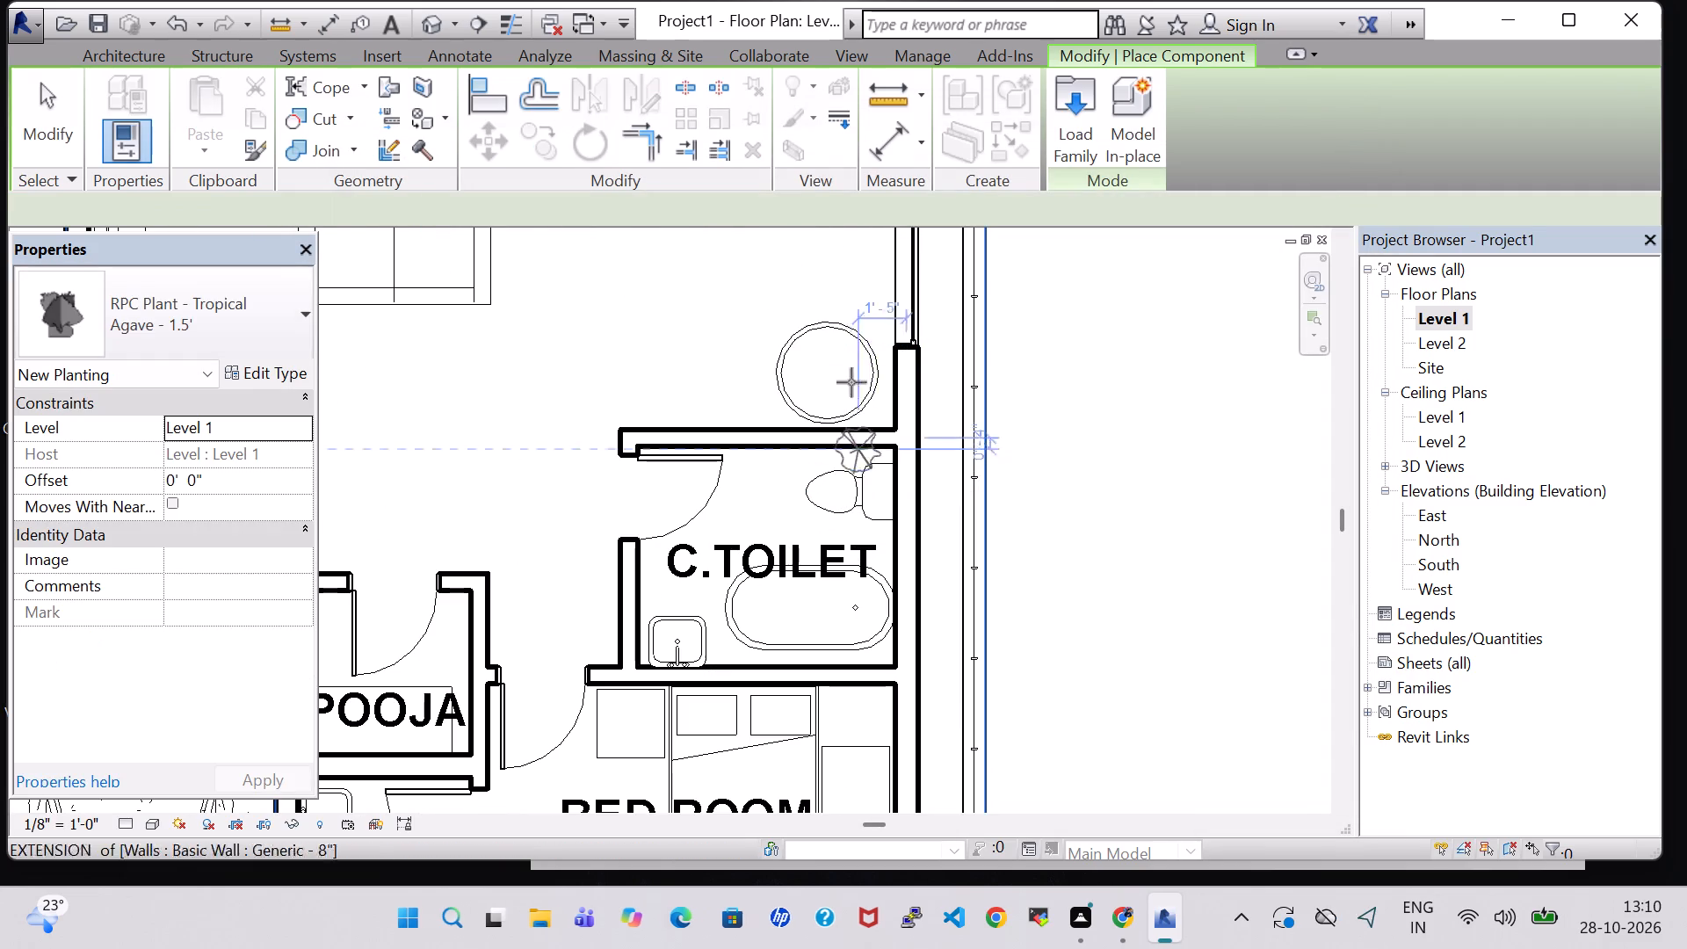
{"action": "left_click", "coordinate": [836, 373]}
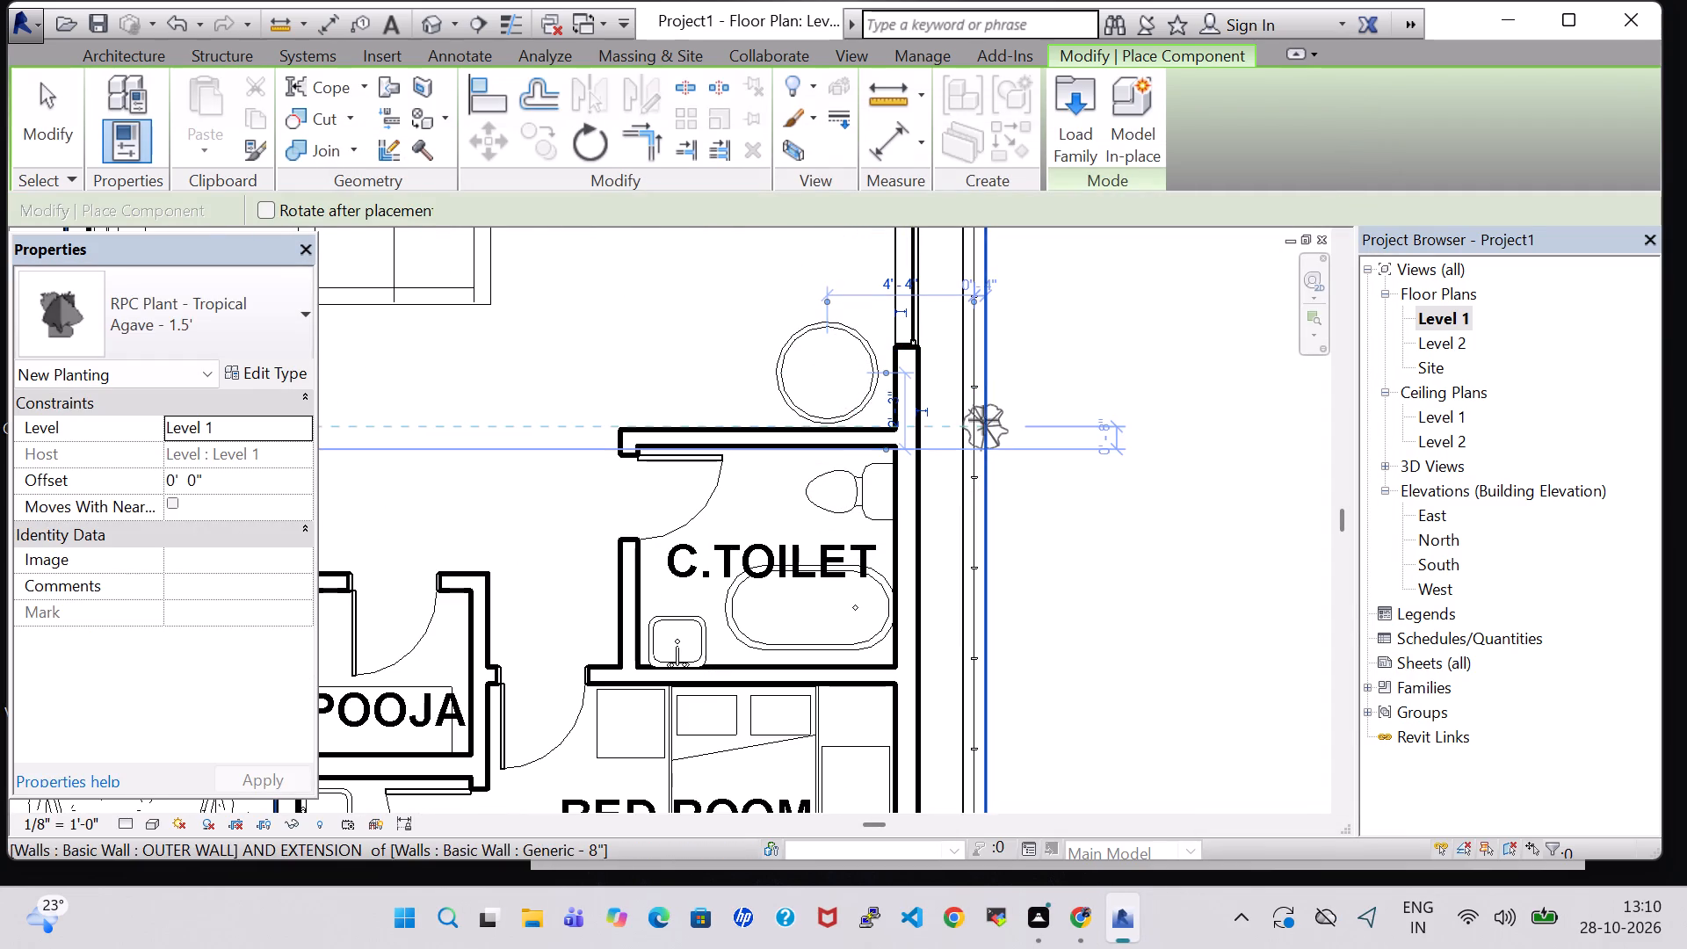
{"action": "scroll", "coordinate": [985, 430], "scroll_direction": "down", "scroll_amount": 1}
{"action": "key", "text": "Escape"}
{"action": "key", "text": "Escape"}
In the 3D view, set the Agave plant's offset to 3' 0" to raise it onto the round table.
{"action": "left_click", "coordinate": [432, 25]}
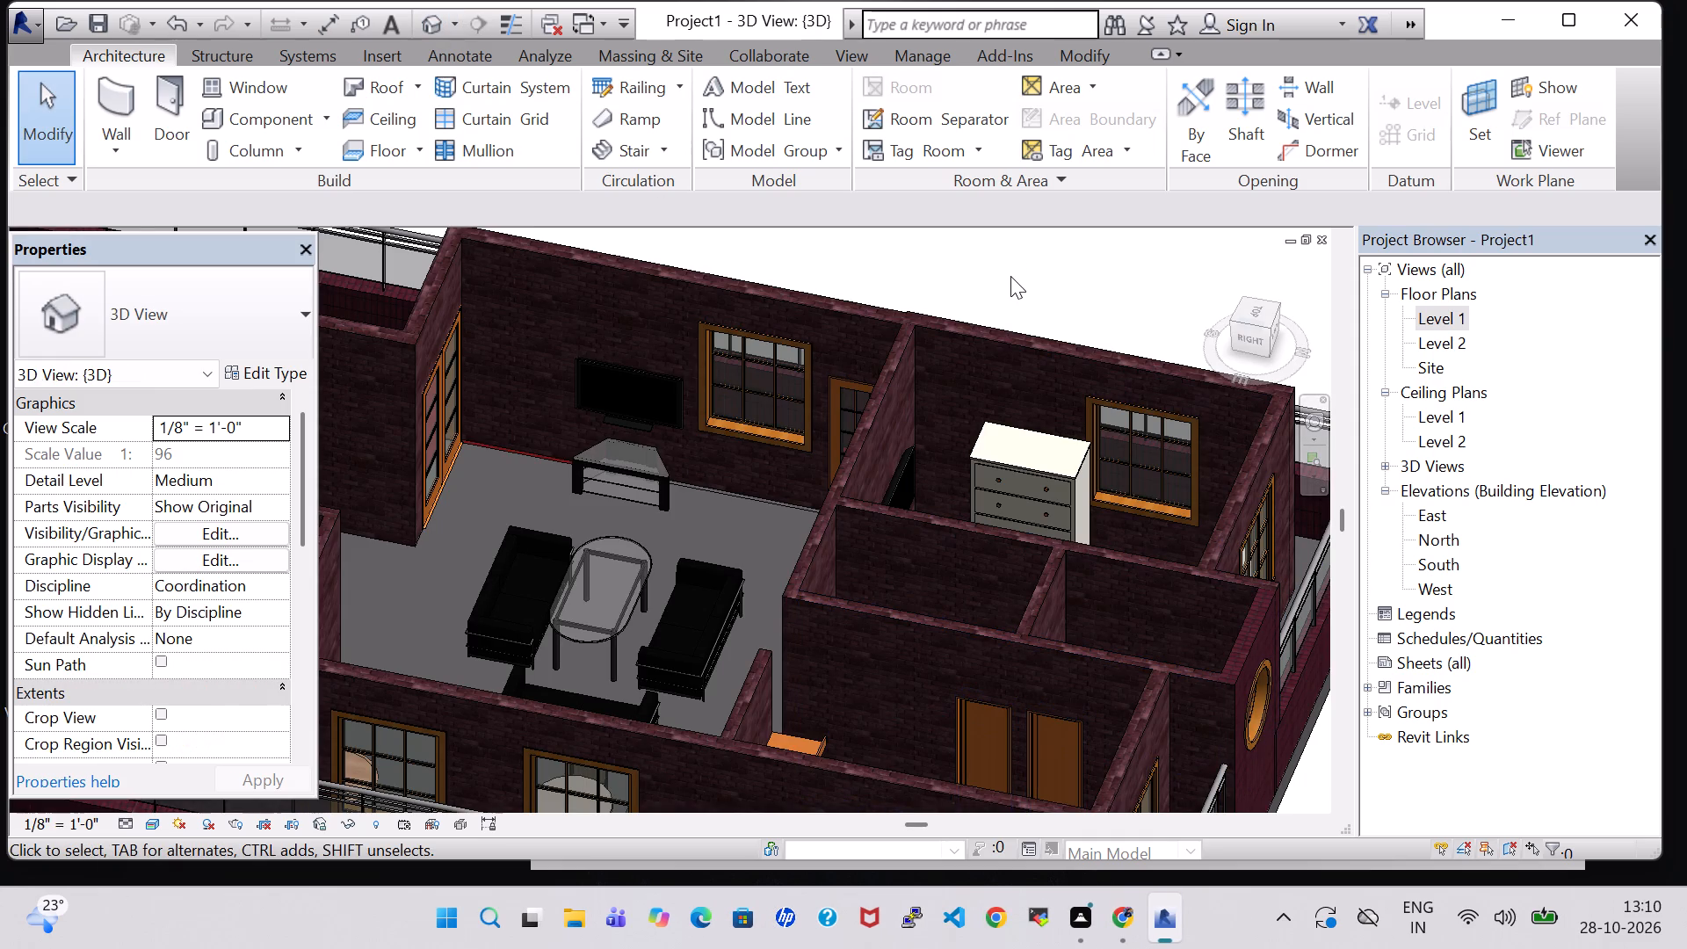
{"action": "middle_click_drag", "start_coordinate": [1010, 276], "coordinate": [1005, 580], "text": "shift"}
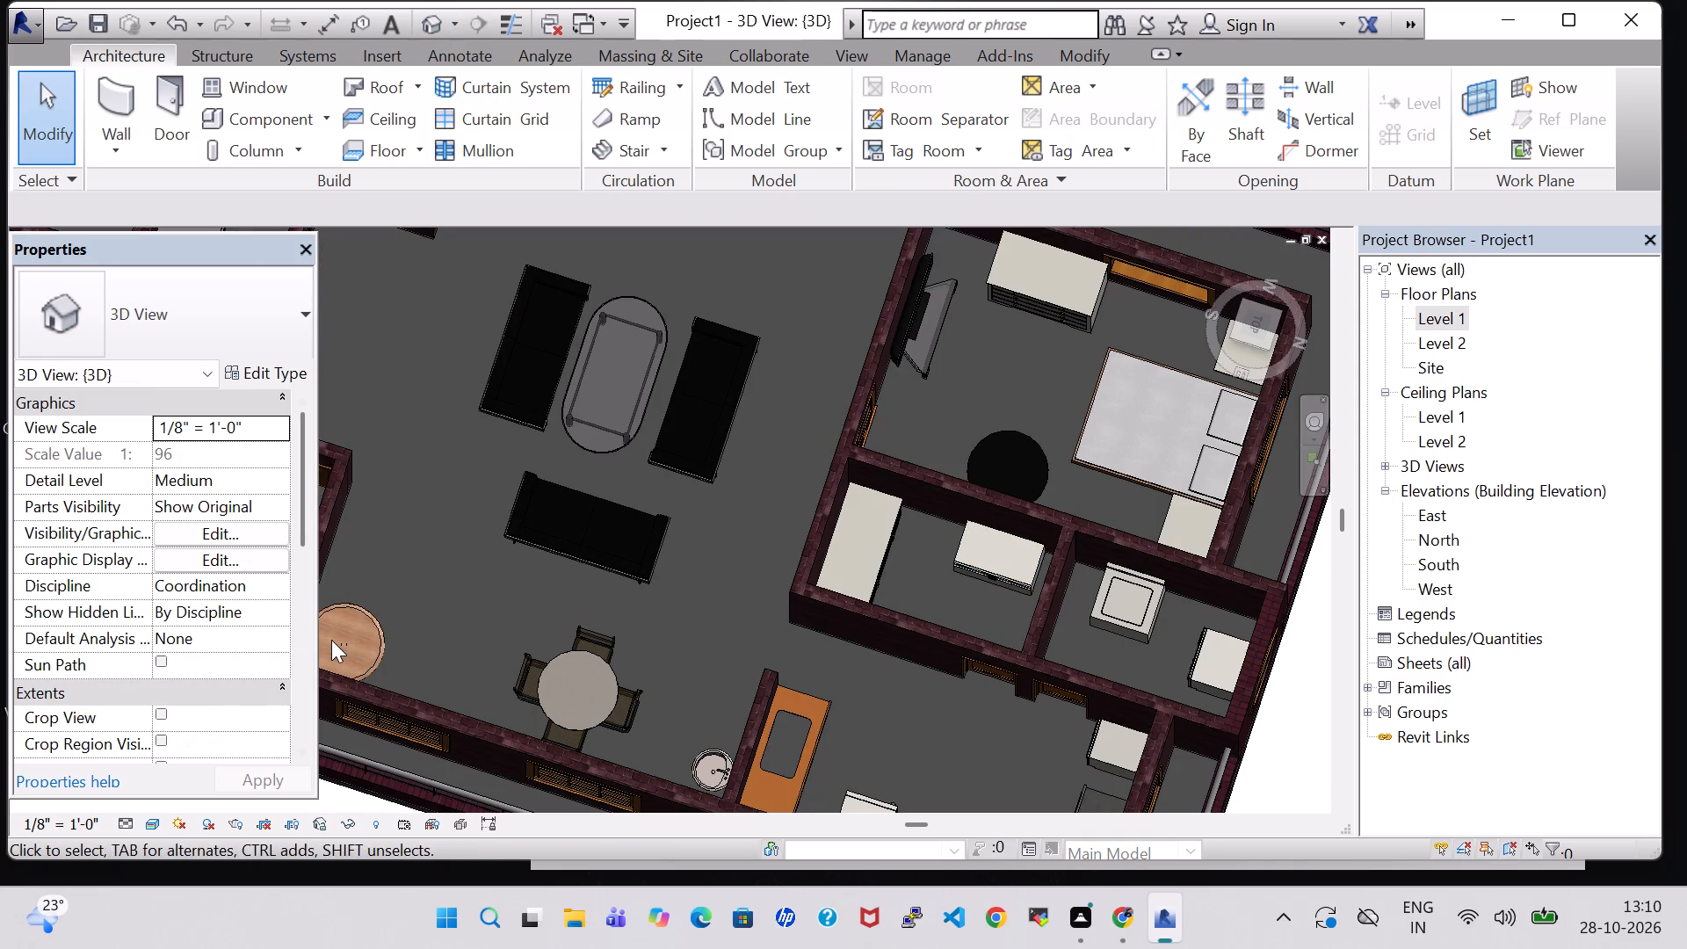
{"action": "left_click", "coordinate": [342, 640]}
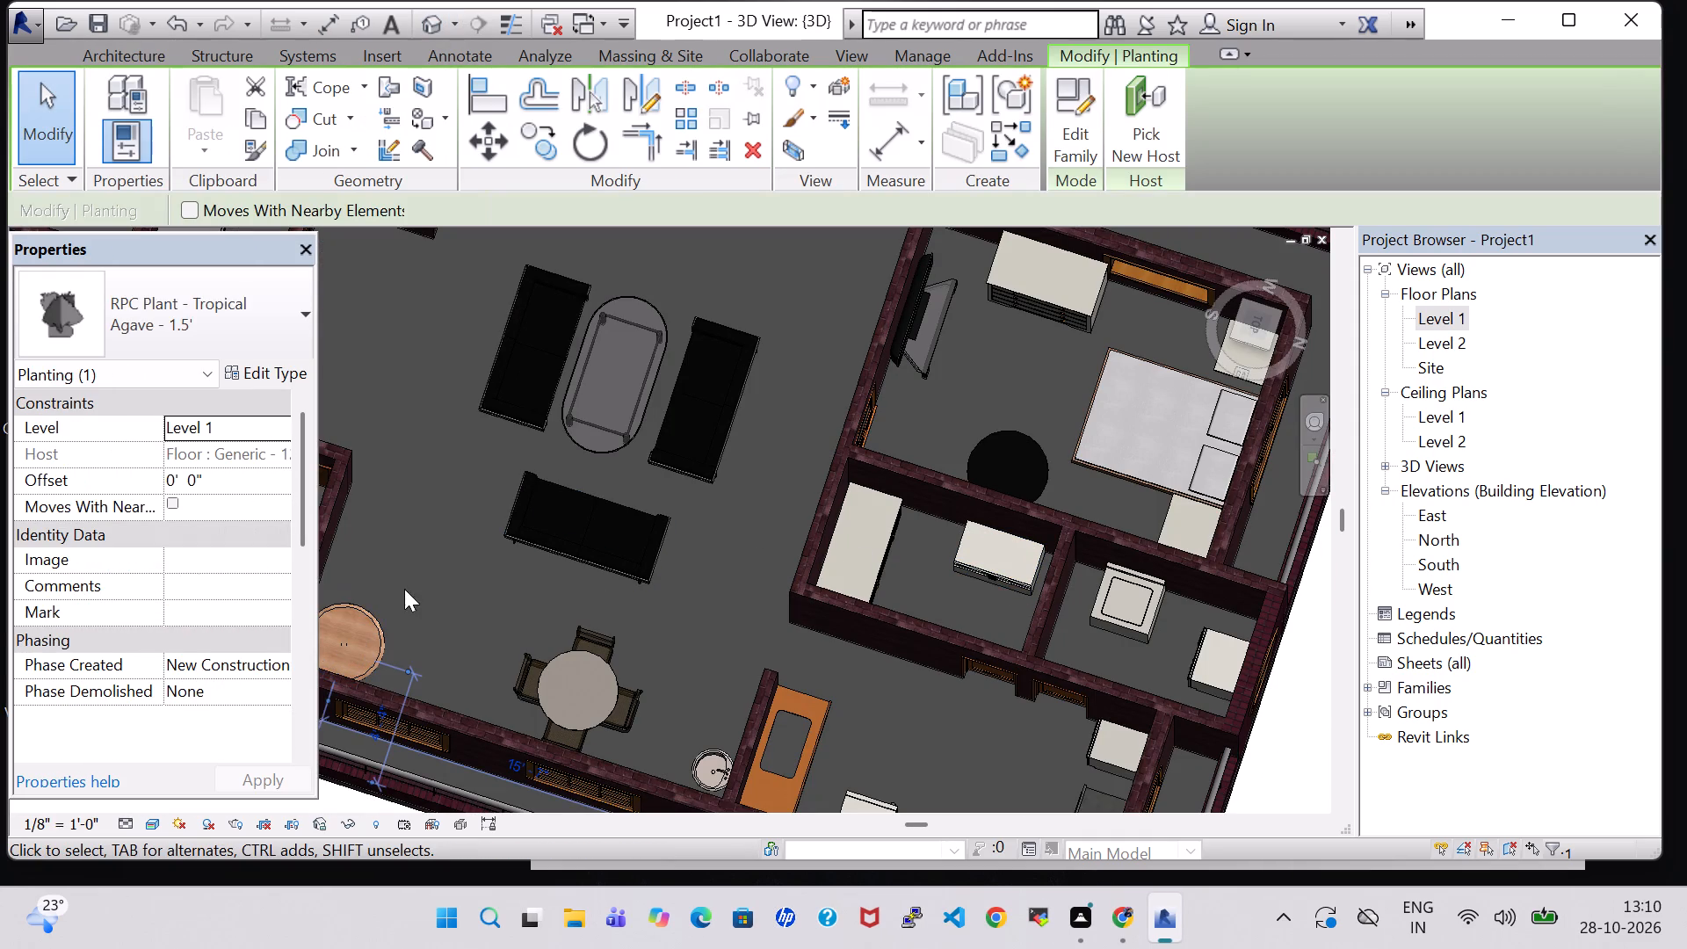
{"action": "left_click", "coordinate": [178, 483]}
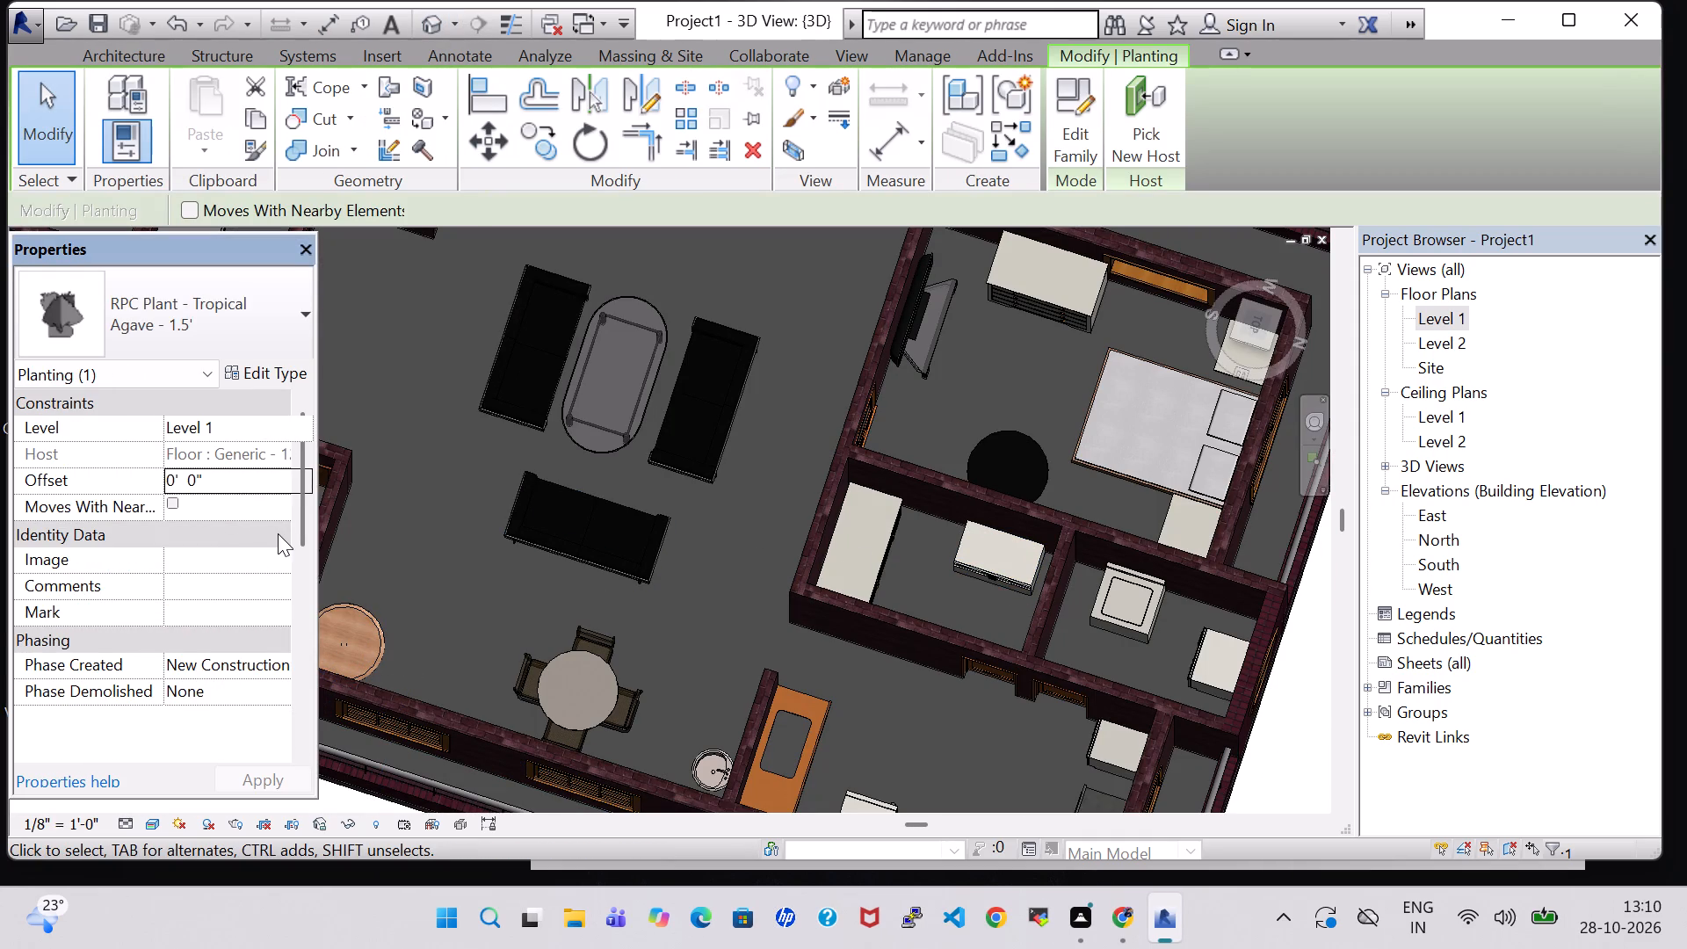
{"action": "key", "text": "Left"}
{"action": "key", "text": "BackSpace"}
{"action": "key", "text": "3"}
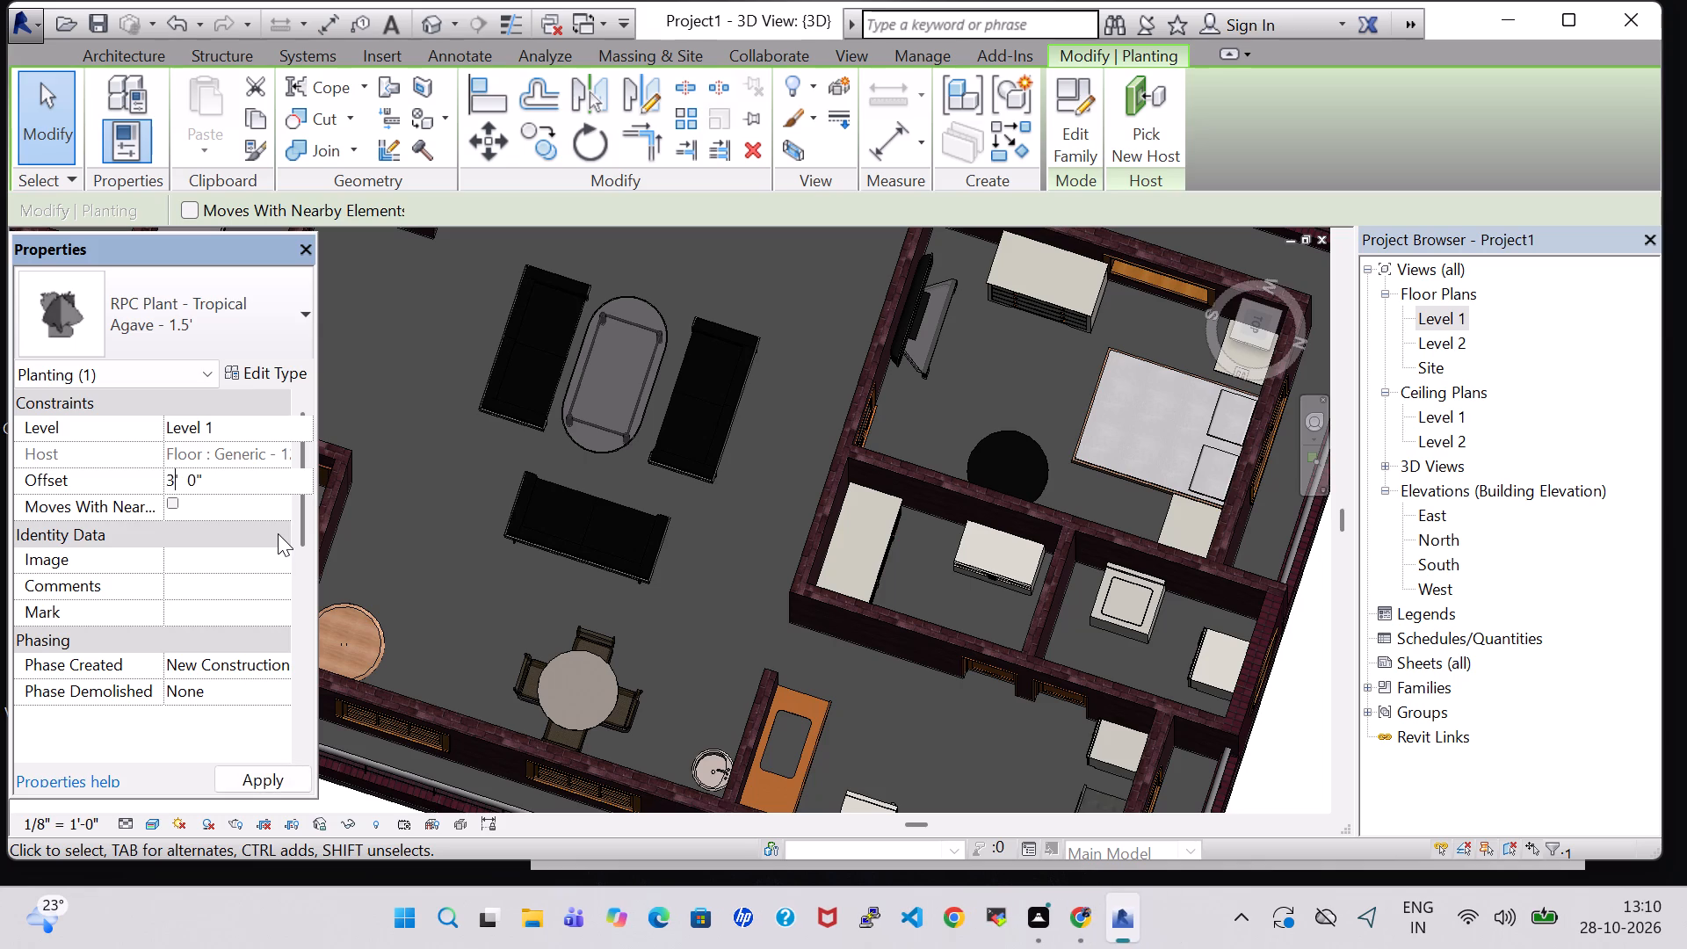
{"action": "key", "text": "Return"}
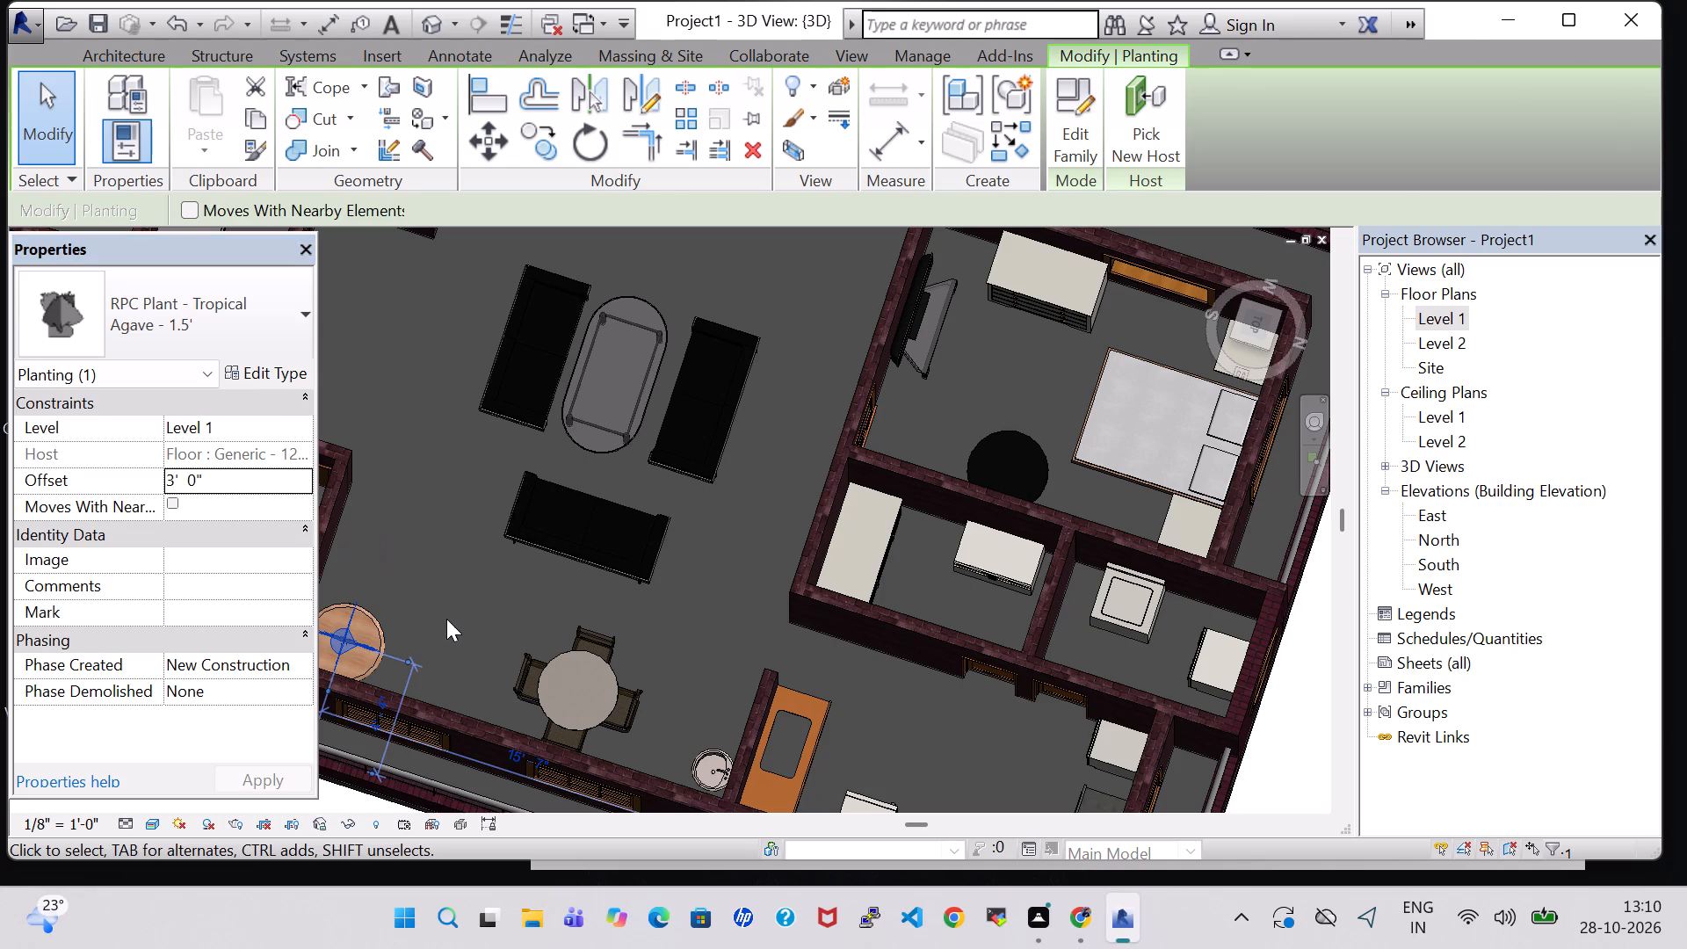
{"action": "left_click", "coordinate": [446, 619]}
Check the type dimensions of the 36" Diameter round table under the plant.
{"action": "left_click", "coordinate": [373, 621]}
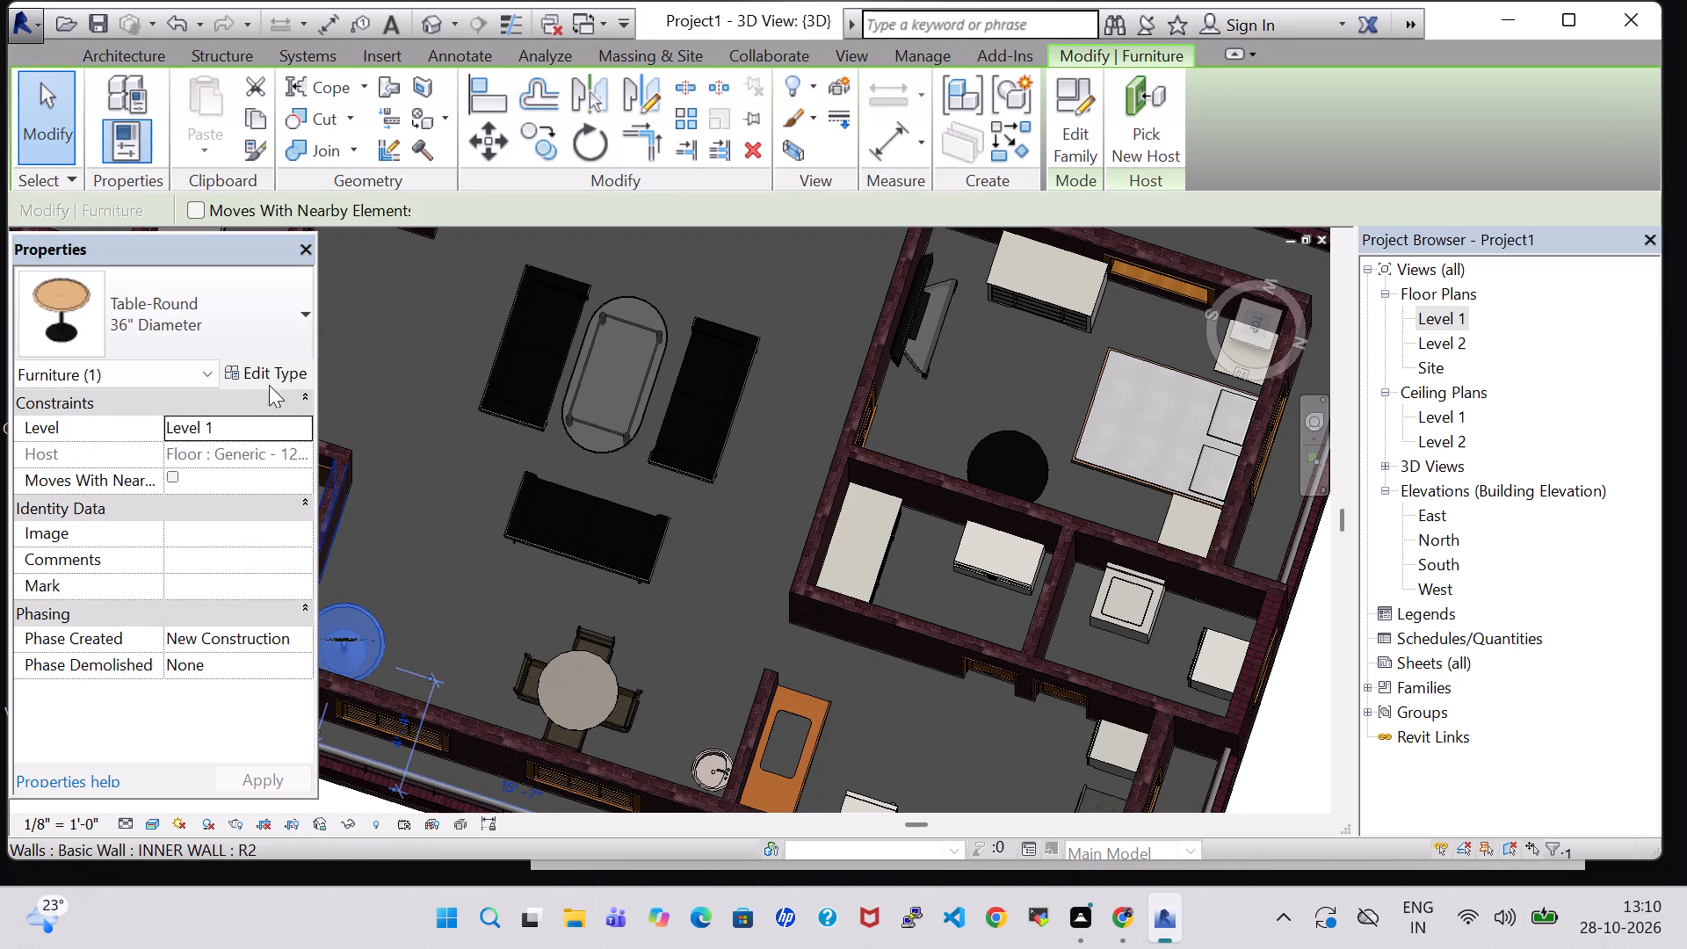
{"action": "left_click", "coordinate": [269, 380]}
{"action": "left_click", "coordinate": [1075, 109]}
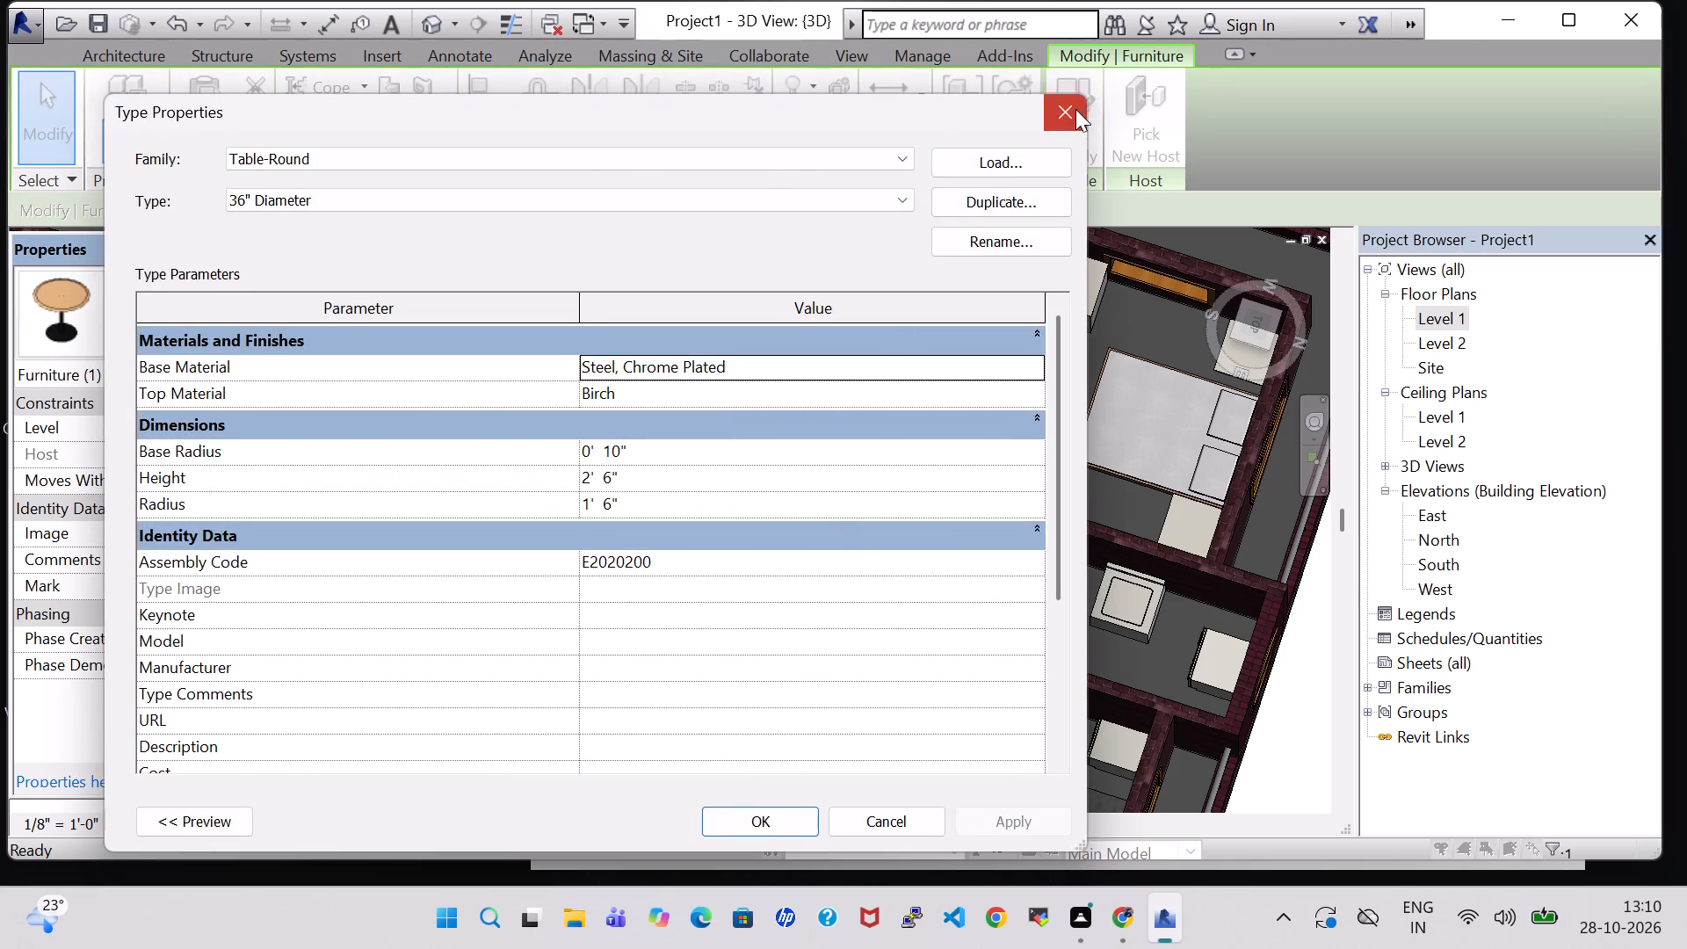
{"action": "left_click", "coordinate": [453, 631]}
Set the Agave plant's offset to 2' 6" to match the height of the round table.
{"action": "left_click", "coordinate": [335, 642]}
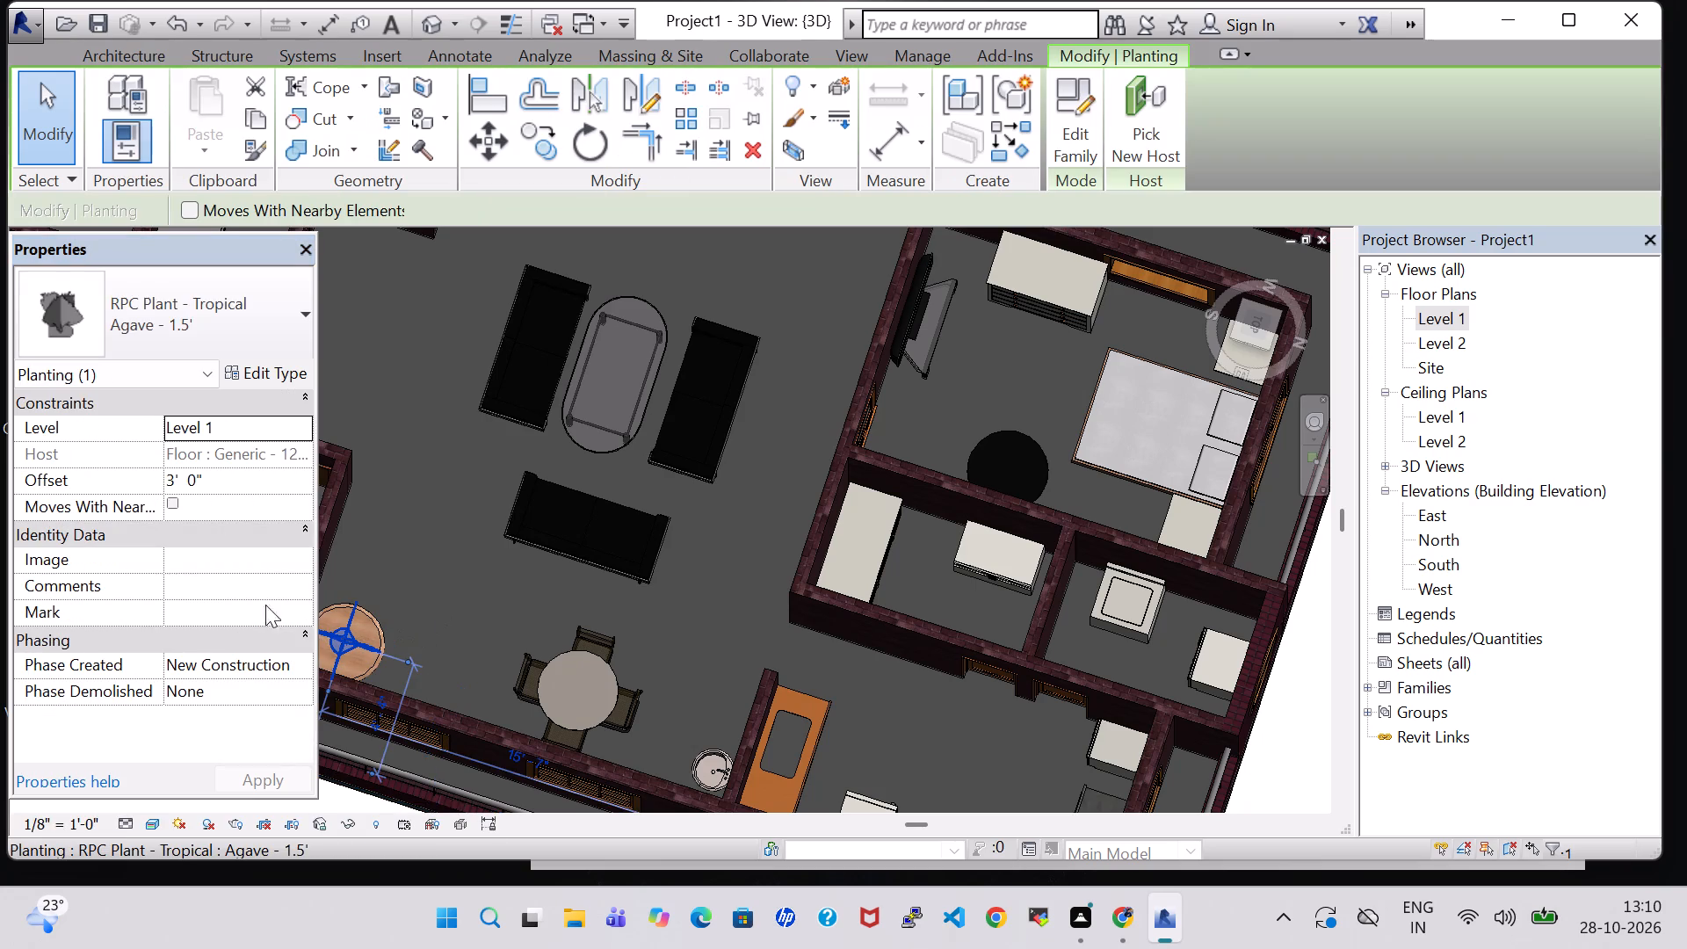
{"action": "left_click", "coordinate": [195, 482]}
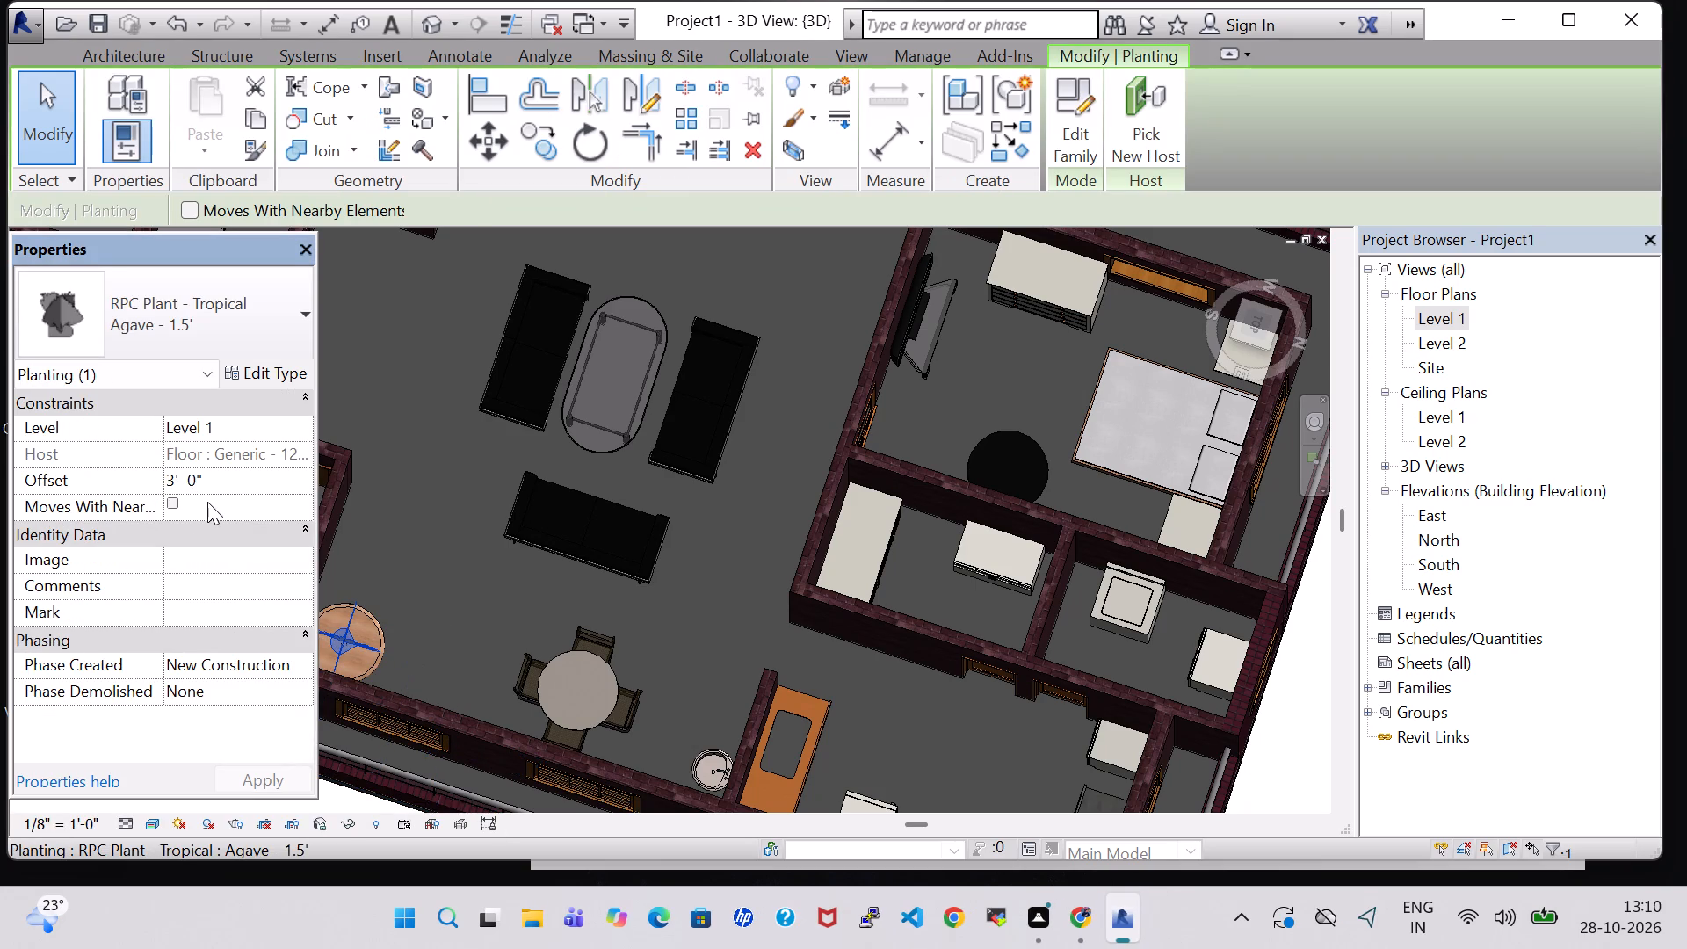
{"action": "key", "text": "Right"}
{"action": "key", "text": "BackSpace"}
{"action": "key", "text": "6"}
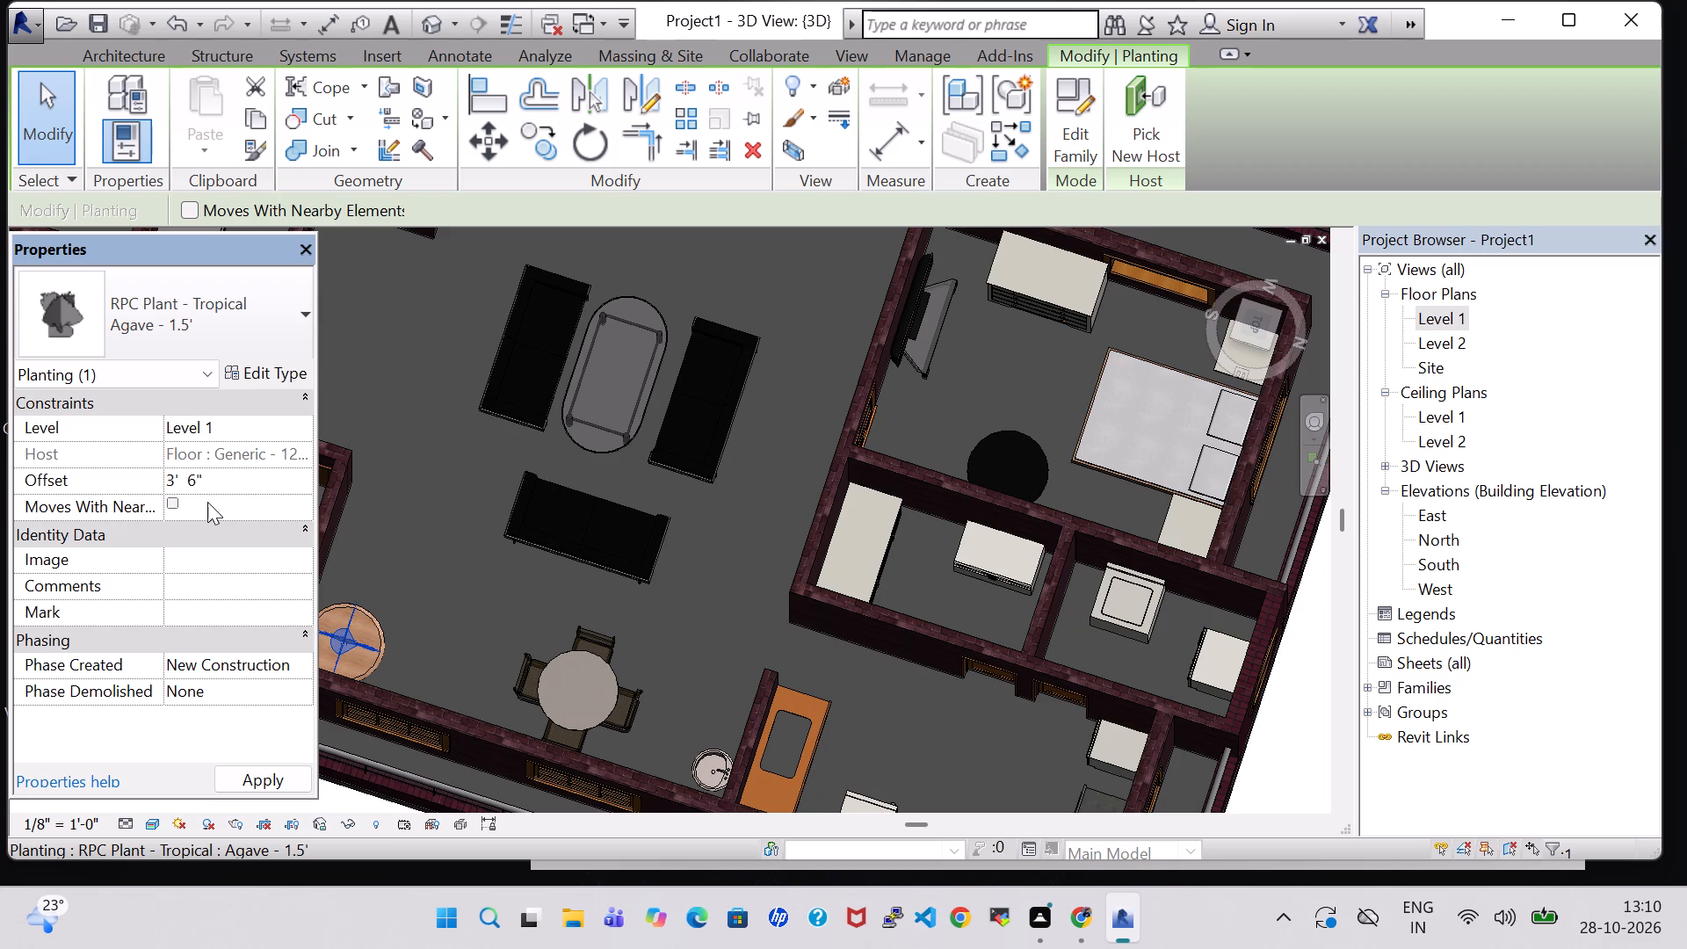
{"action": "left_click", "coordinate": [173, 477]}
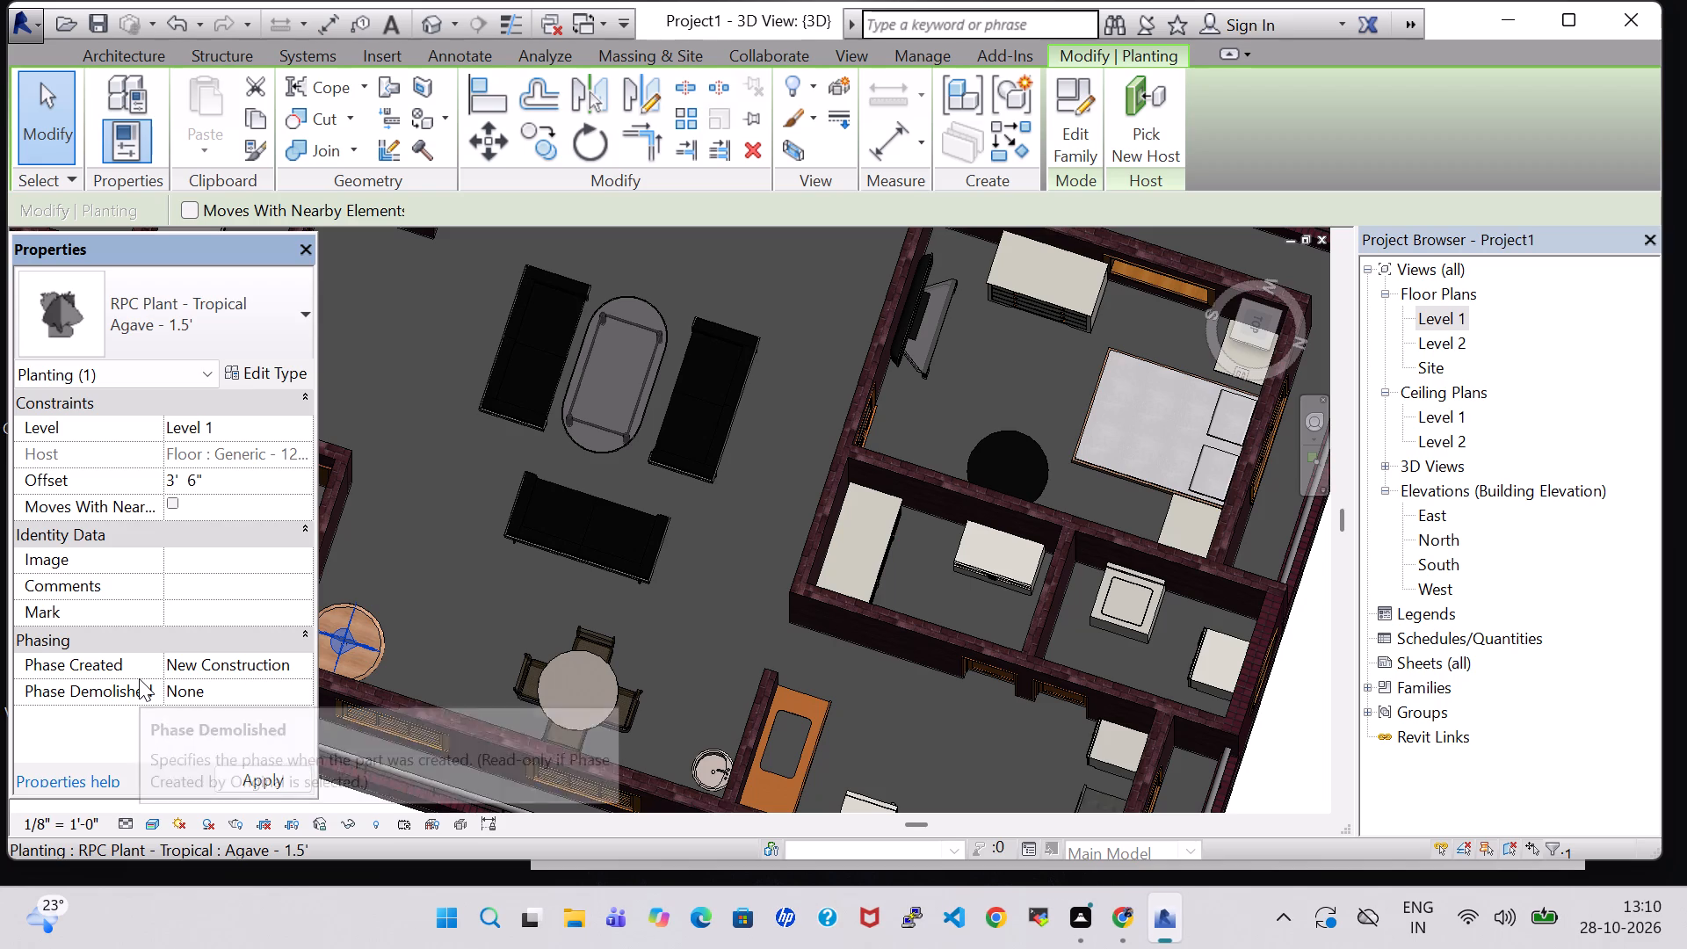
{"action": "key", "text": "BackSpace"}
{"action": "key", "text": "2"}
{"action": "key", "text": "Return"}
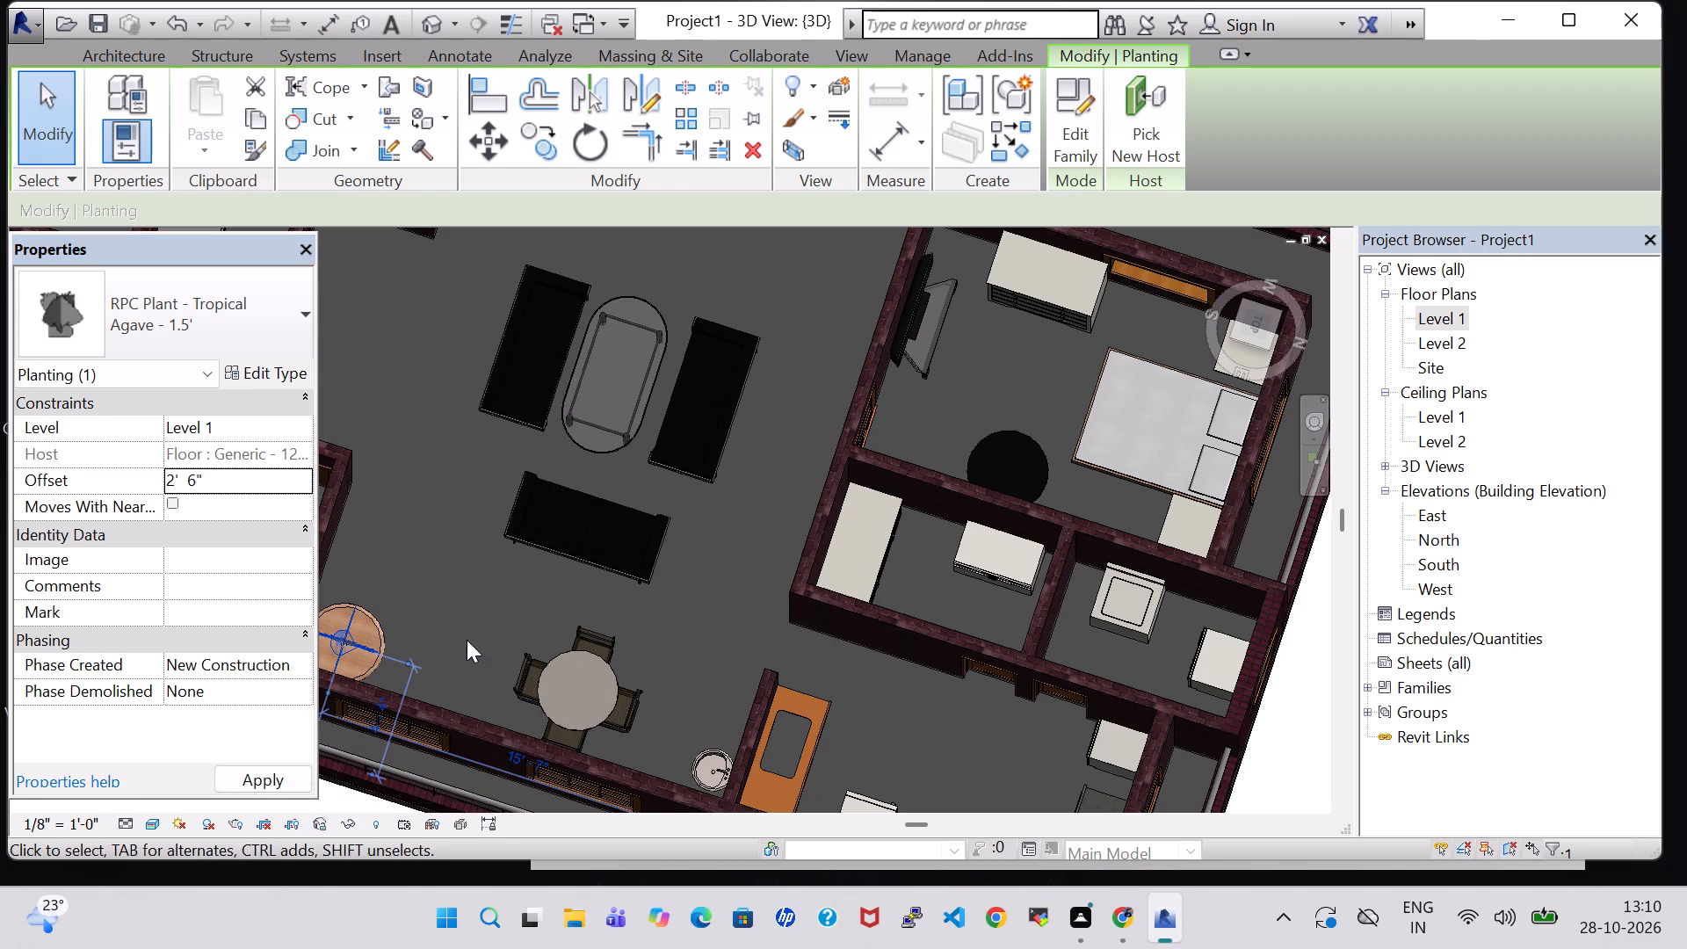
{"action": "left_click", "coordinate": [465, 603]}
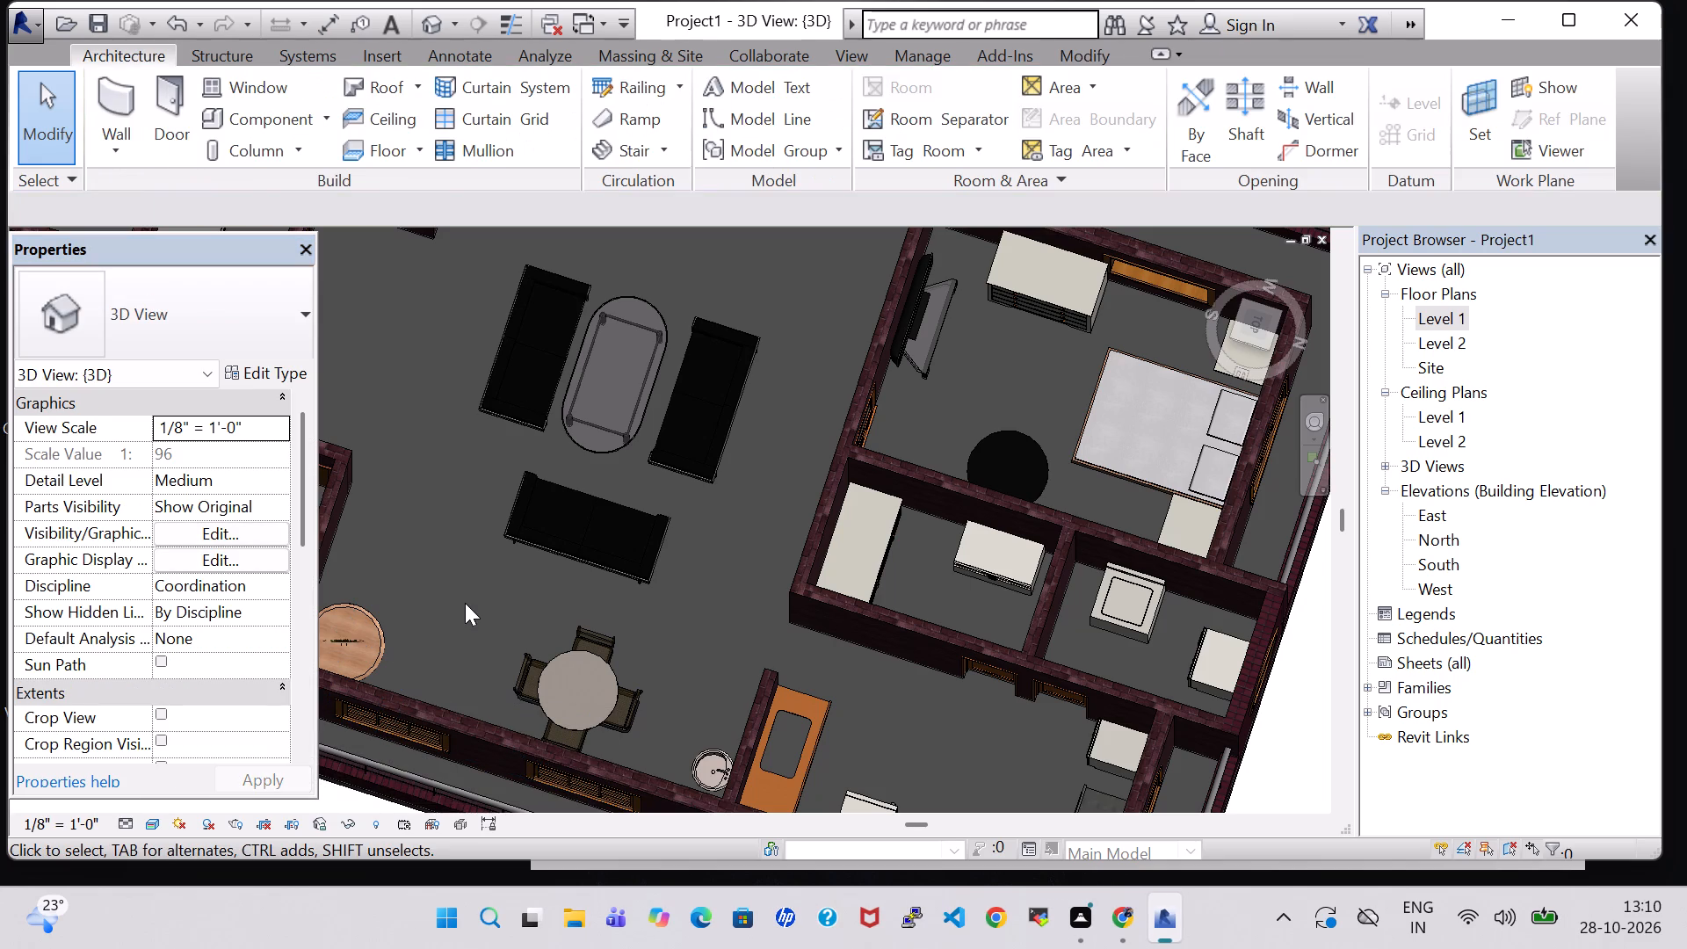
Open the Level 1 floor plan with the LIVING/DINNING area in view.
{"action": "double_click", "coordinate": [1449, 315]}
{"action": "scroll", "coordinate": [825, 398], "scroll_direction": "down", "scroll_amount": 2}
{"action": "middle_click_drag", "start_coordinate": [1024, 366], "coordinate": [1036, 415]}
{"action": "scroll", "coordinate": [1036, 415], "scroll_direction": "down", "scroll_amount": 2}
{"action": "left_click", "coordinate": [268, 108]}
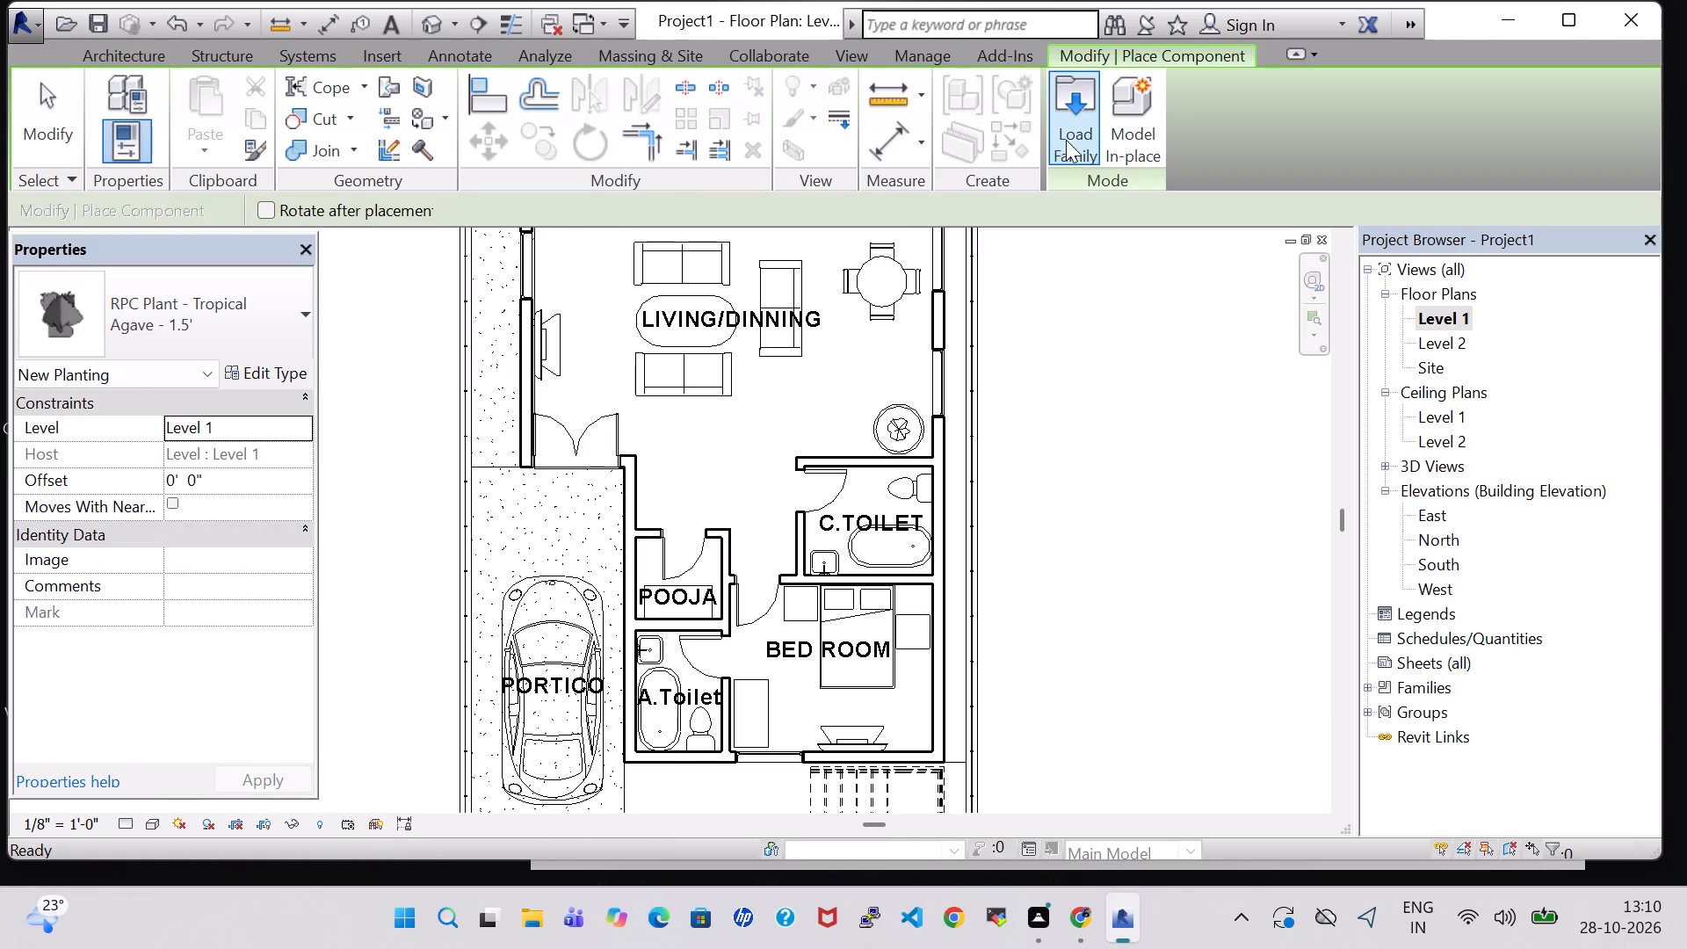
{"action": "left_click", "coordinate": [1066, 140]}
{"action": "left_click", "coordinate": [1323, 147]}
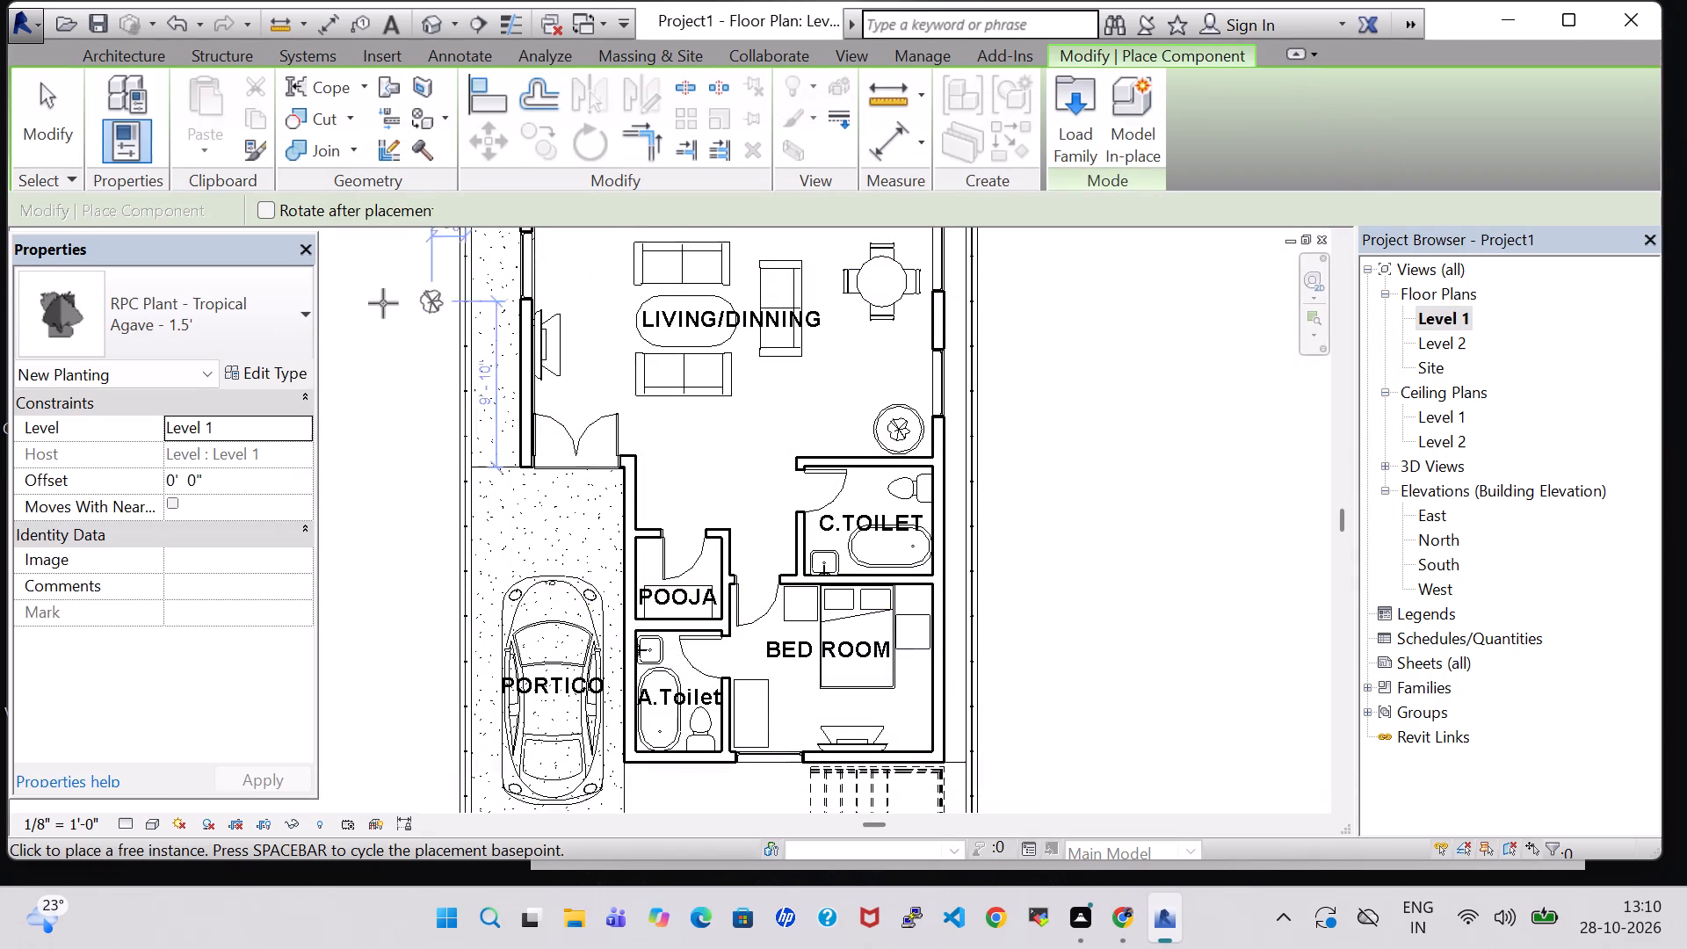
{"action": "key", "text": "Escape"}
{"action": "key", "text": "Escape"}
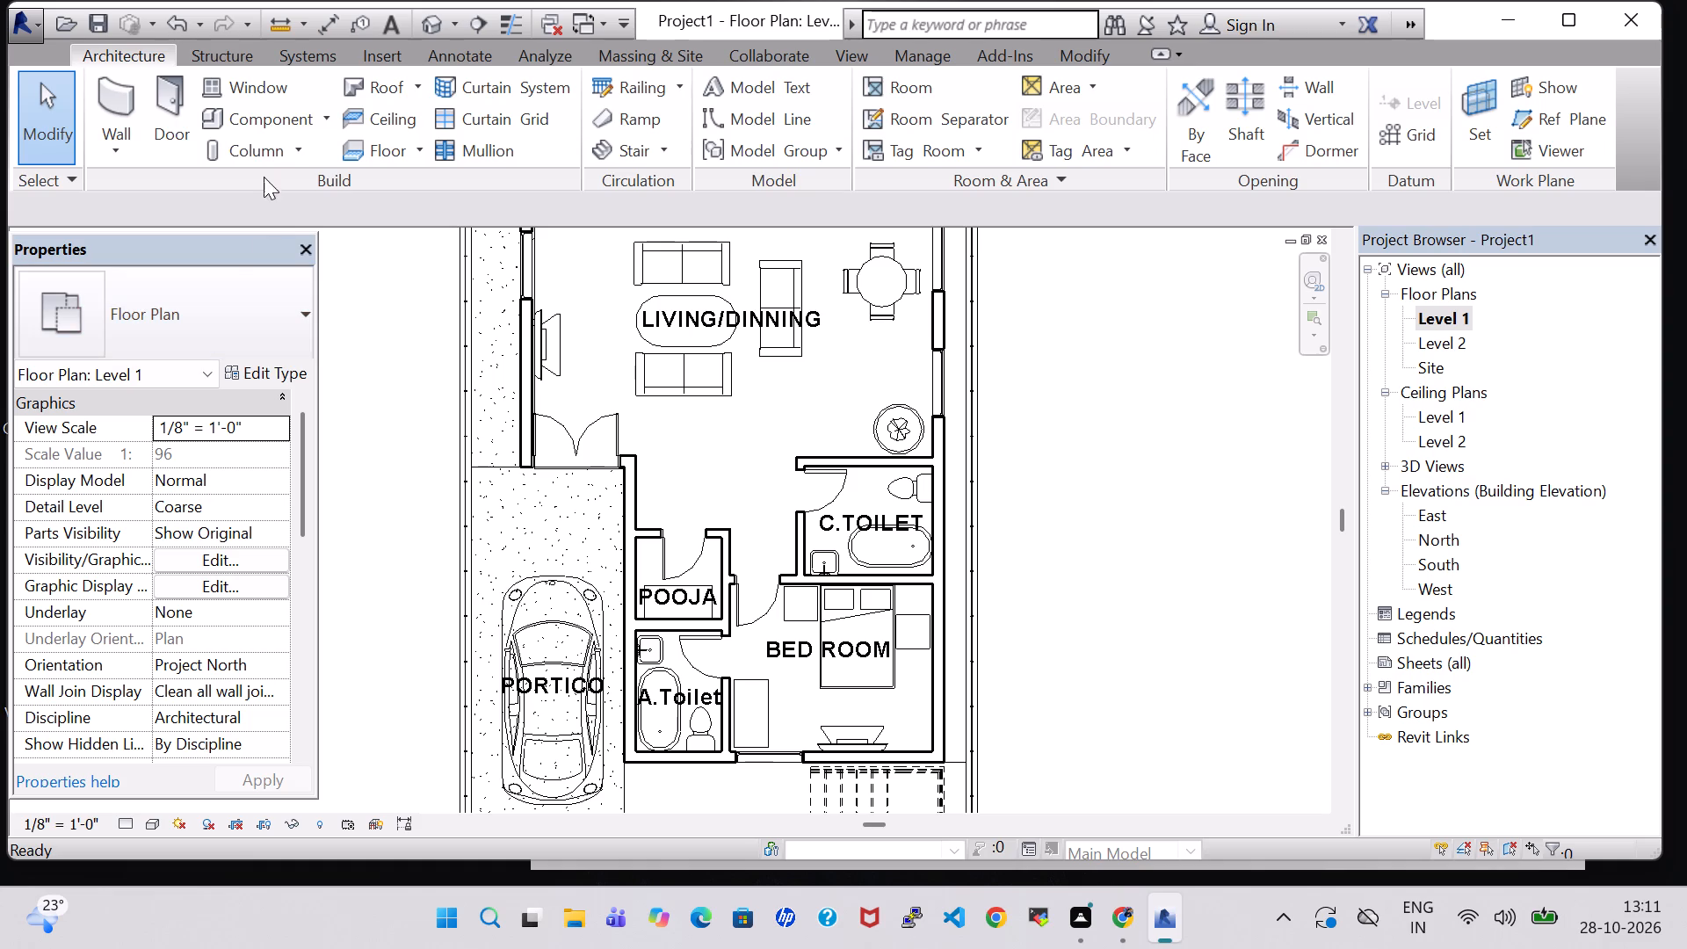
Place an RPC Plant - Tropical, Dagger - 2', at the centre of the oval table in LIVING/DINNING.
{"action": "left_click", "coordinate": [264, 128]}
{"action": "left_click", "coordinate": [234, 293]}
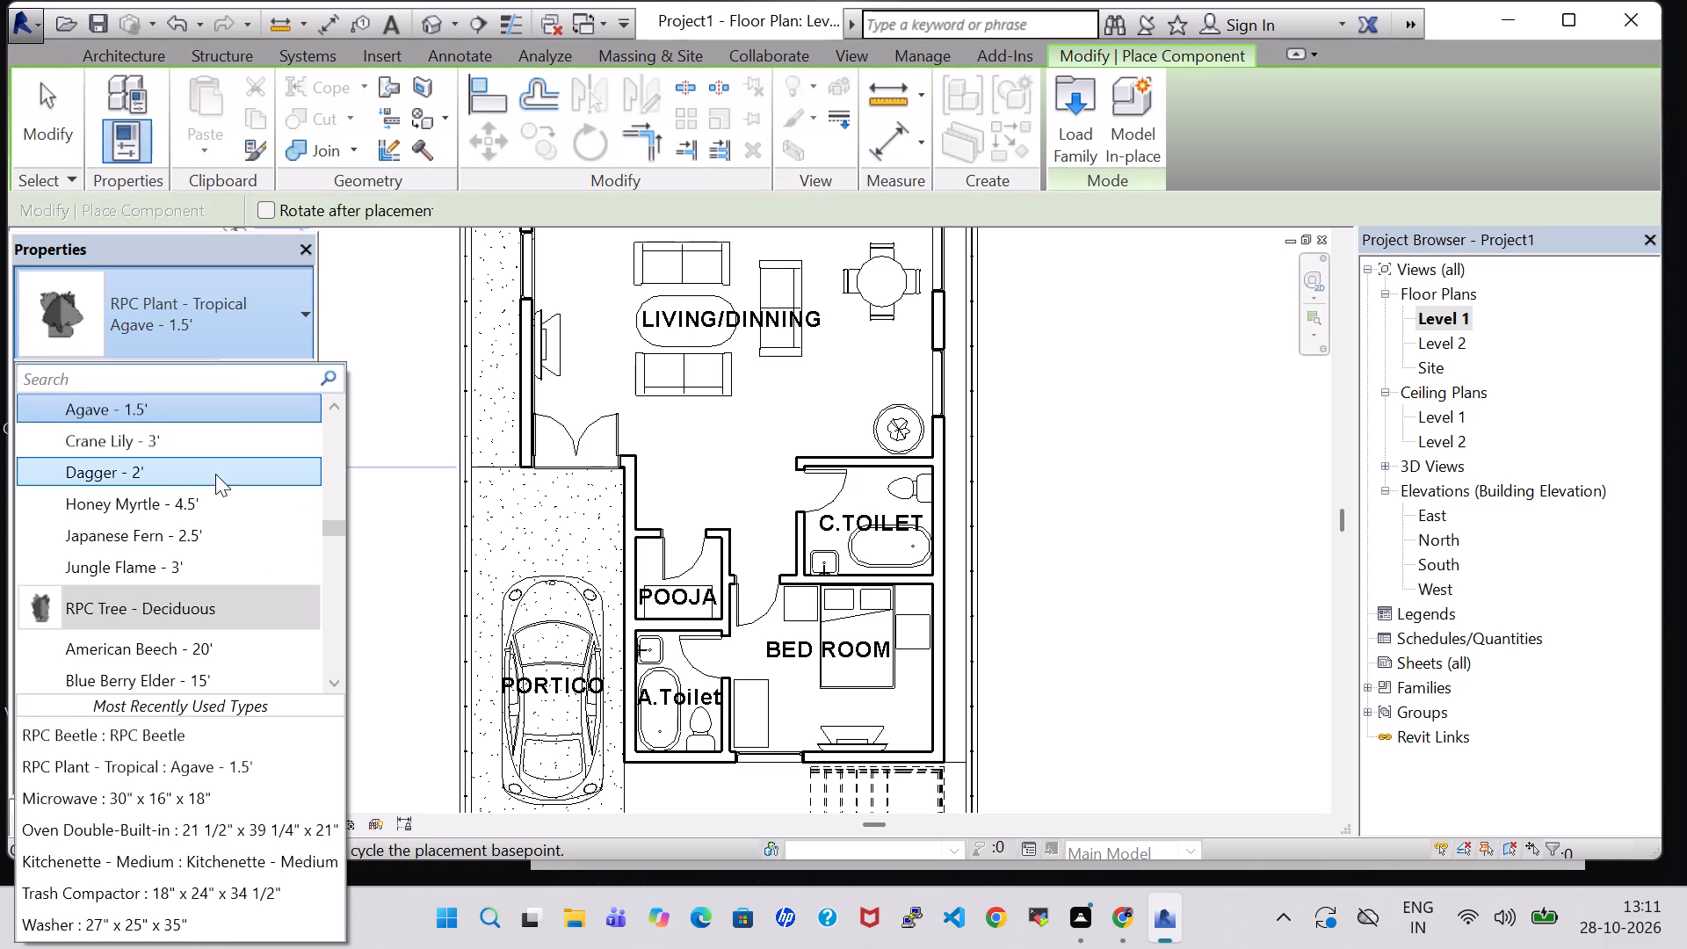
{"action": "left_click", "coordinate": [191, 469]}
{"action": "scroll", "coordinate": [697, 355], "scroll_direction": "up", "scroll_amount": 4}
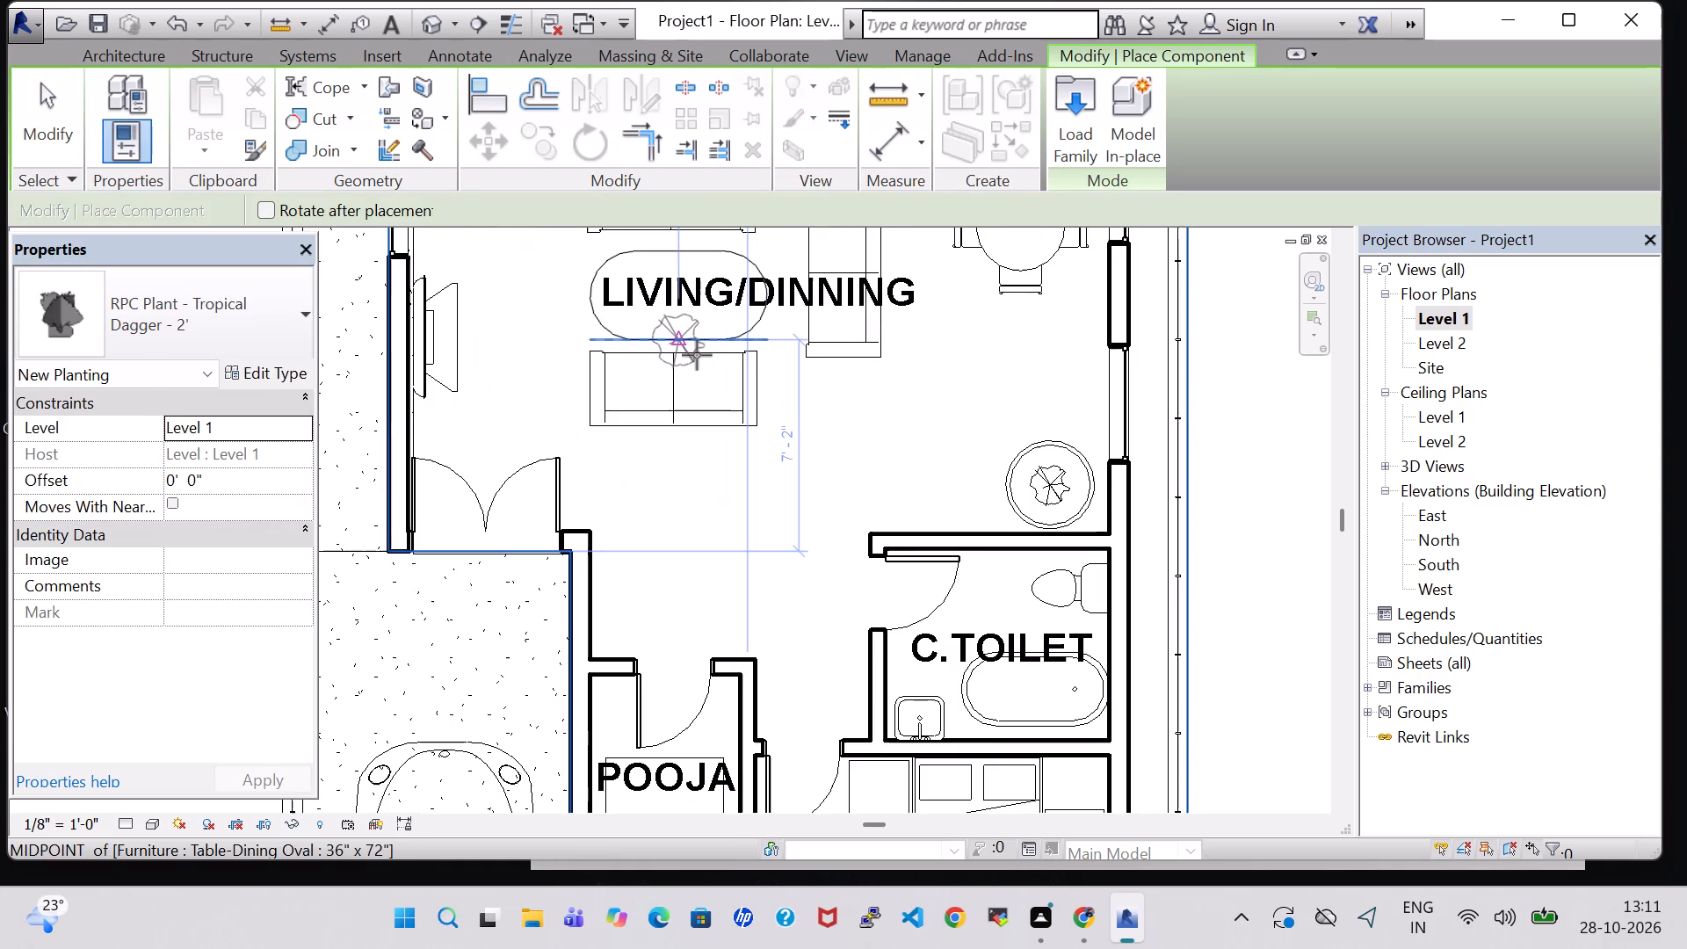
{"action": "scroll", "coordinate": [697, 355], "scroll_direction": "up", "scroll_amount": 1}
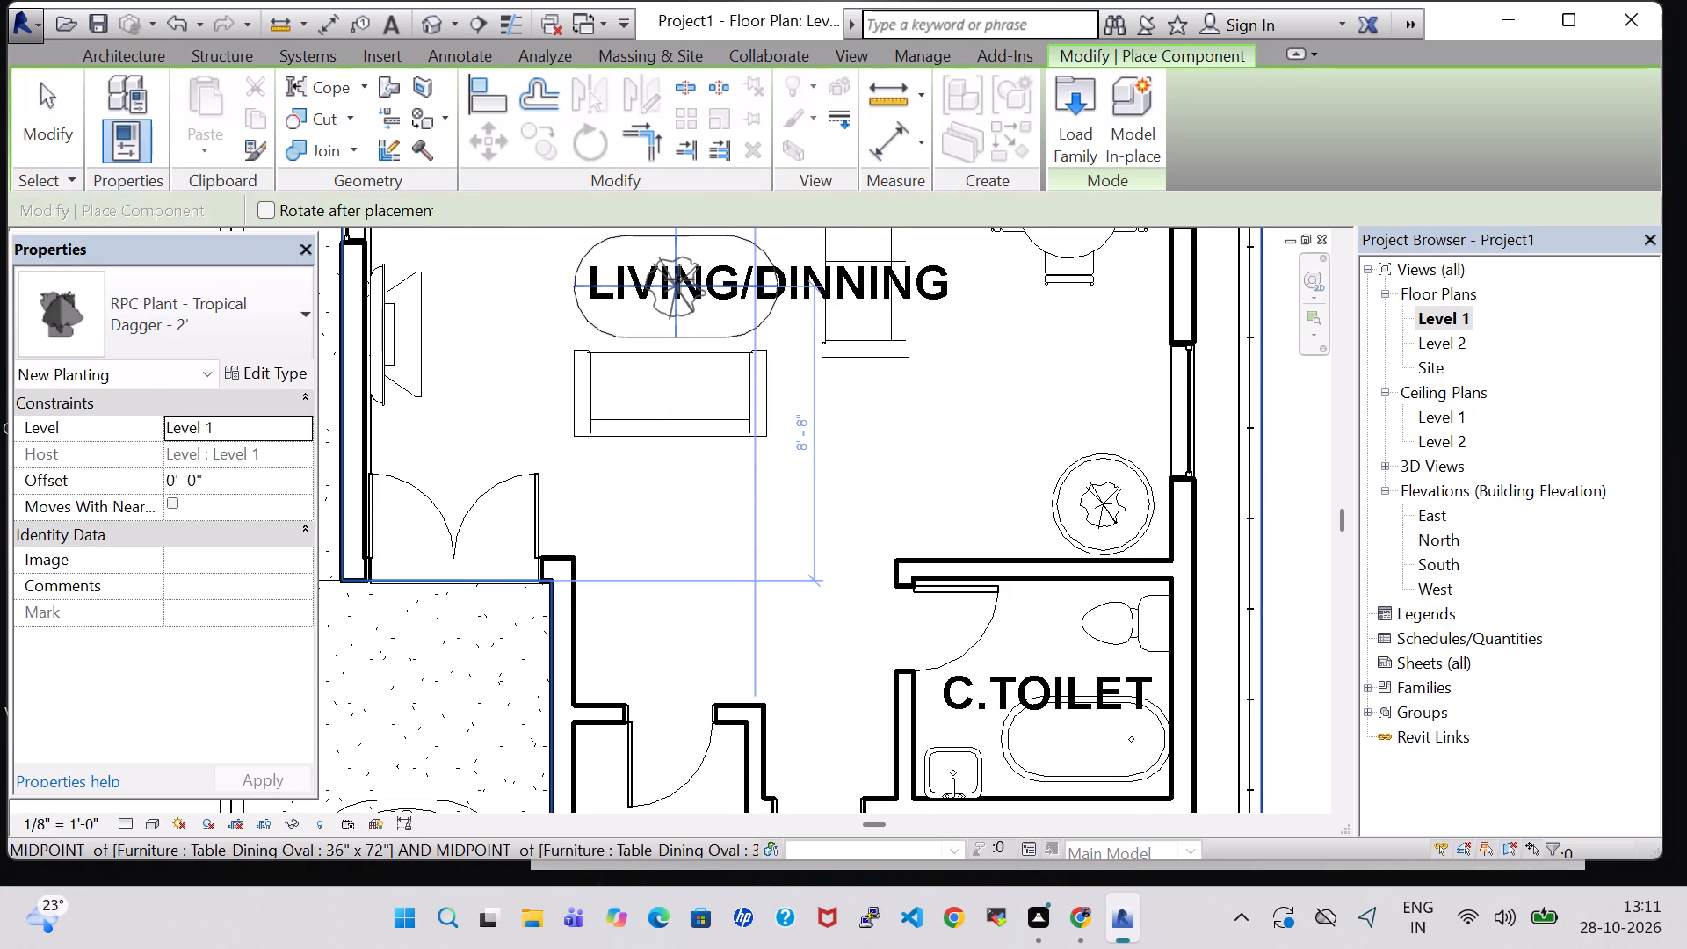
{"action": "left_click", "coordinate": [679, 279]}
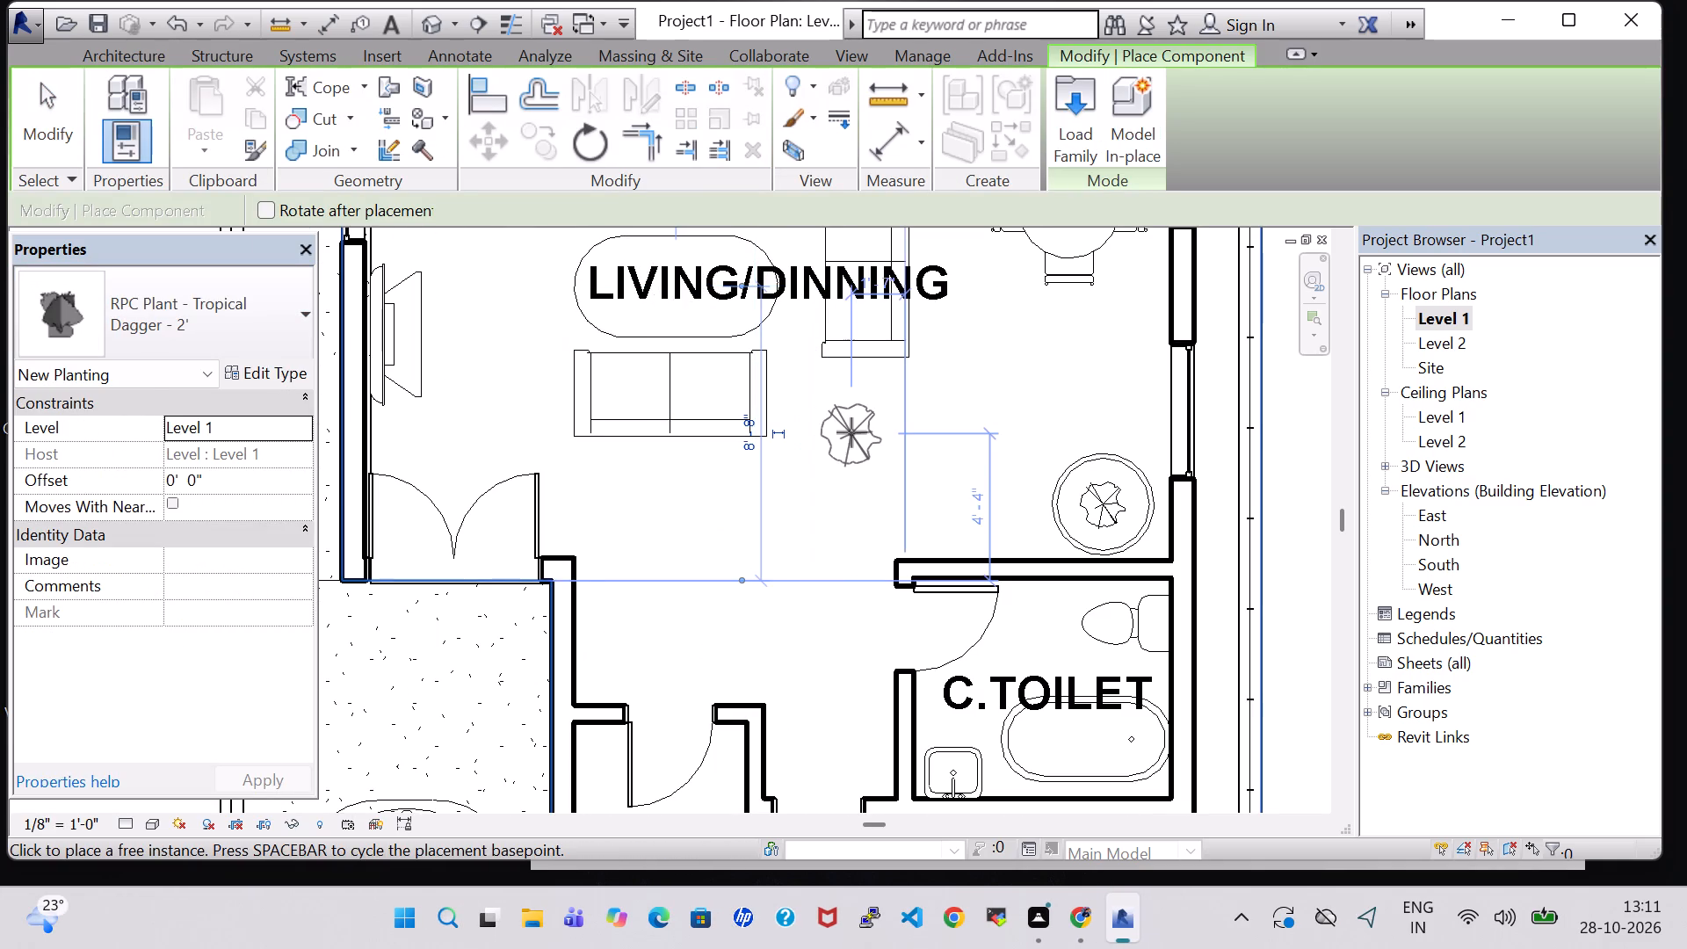
{"action": "key", "text": "Escape"}
{"action": "key", "text": "Escape"}
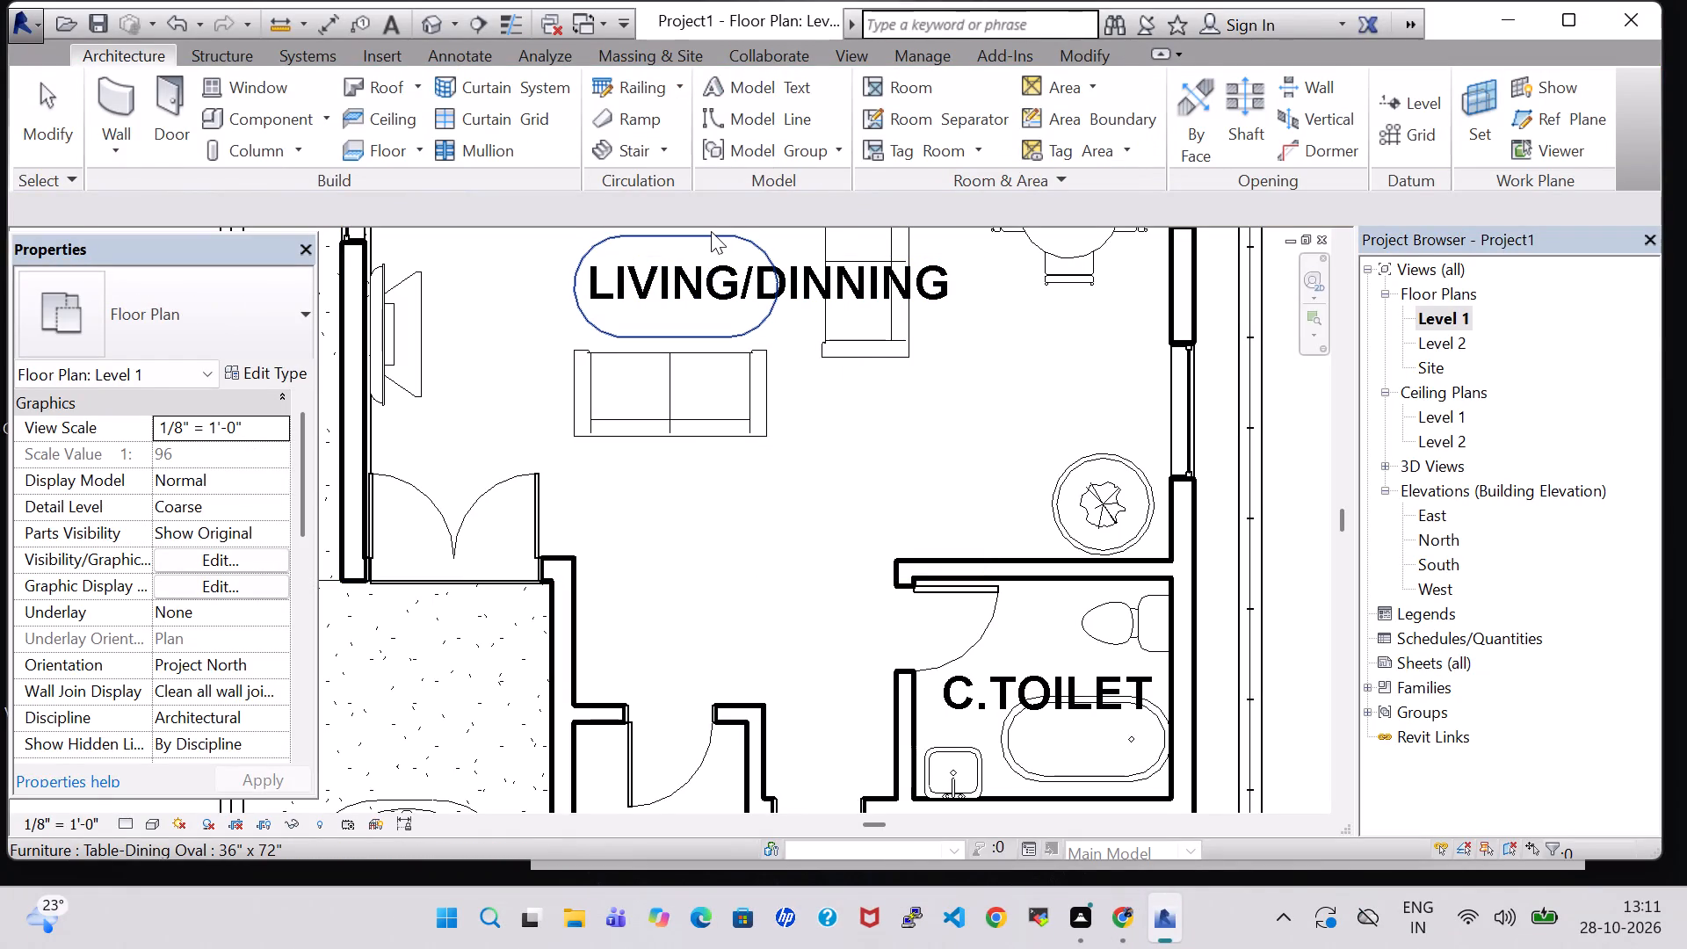
Check the type dimensions of the 36" x 72" oval dining table under the Dagger plant.
{"action": "left_click", "coordinate": [711, 231]}
{"action": "left_click", "coordinate": [273, 372]}
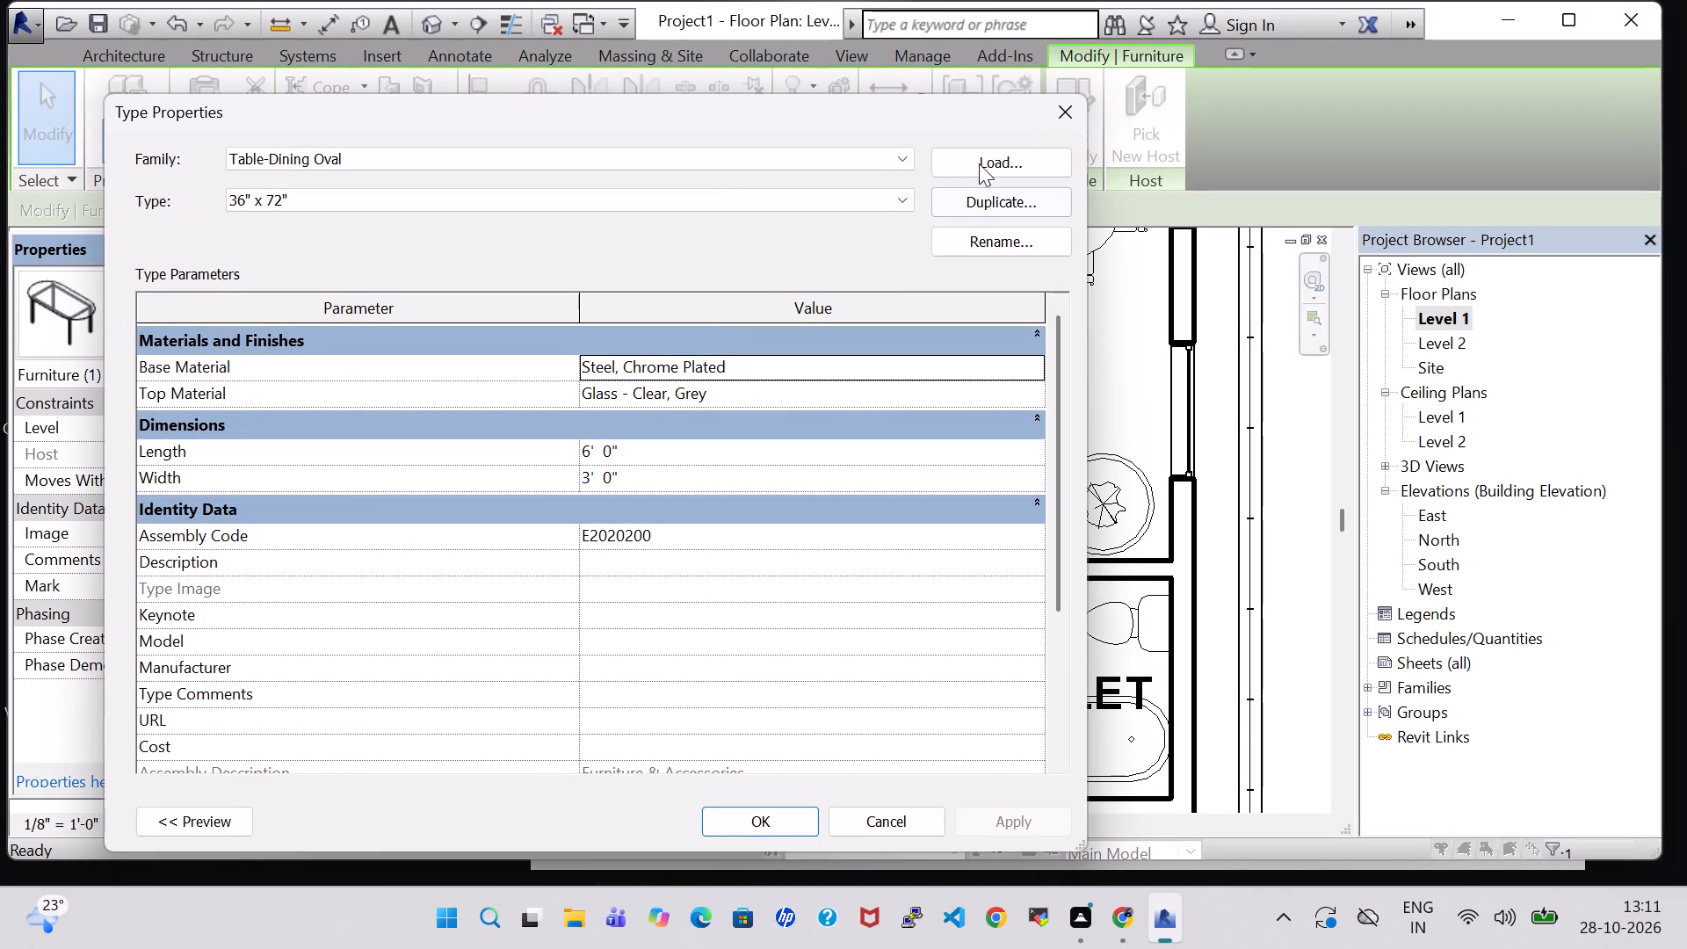
{"action": "left_click", "coordinate": [1072, 112]}
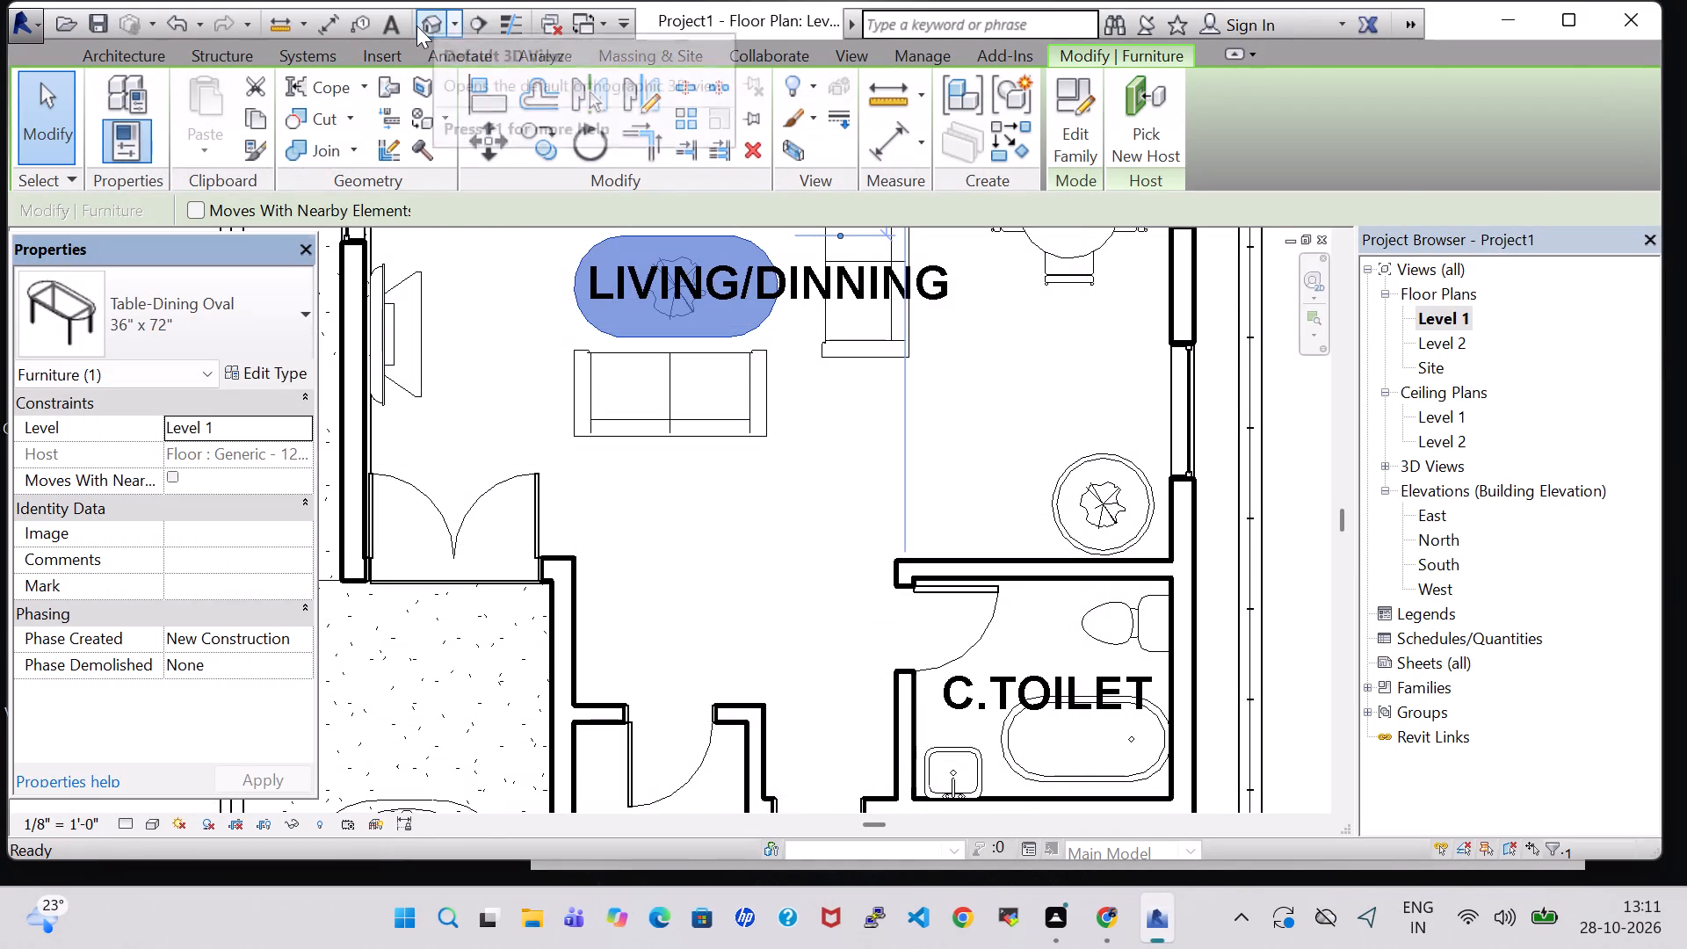
In the 3D view, set the Dagger plant's offset to 3' 0" to raise it onto the oval table.
{"action": "left_click", "coordinate": [416, 25]}
{"action": "left_click", "coordinate": [609, 368]}
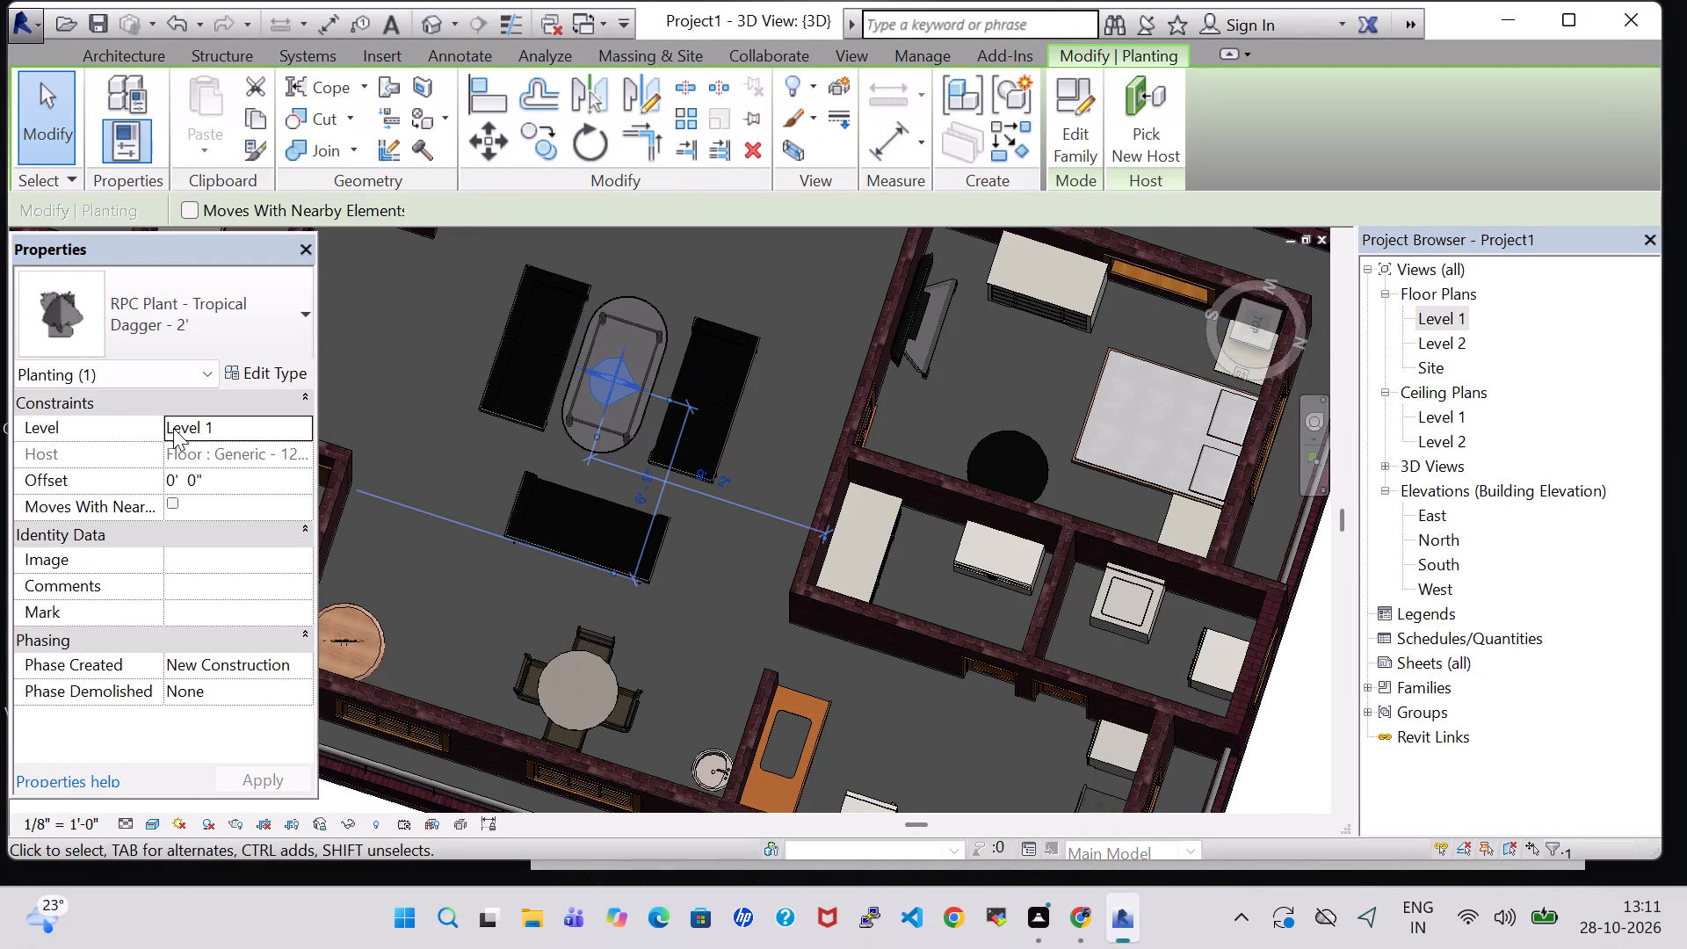
{"action": "left_click", "coordinate": [177, 483]}
{"action": "key", "text": "BackSpace"}
{"action": "key", "text": "3"}
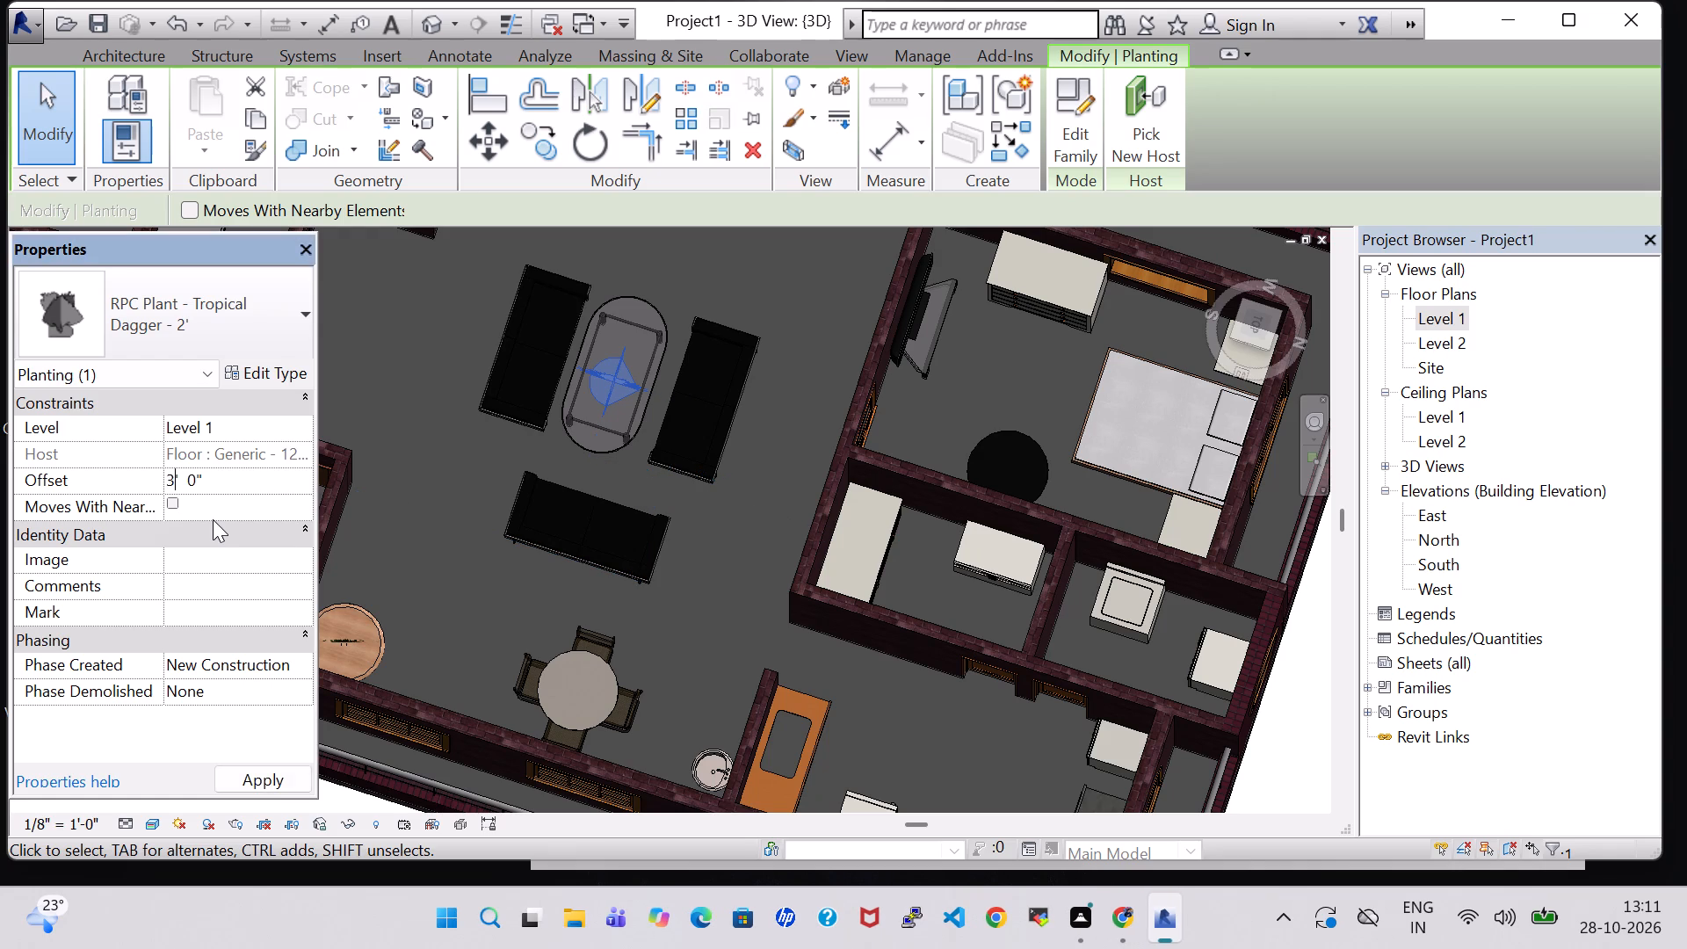
{"action": "key", "text": "Return"}
{"action": "left_click", "coordinate": [720, 555]}
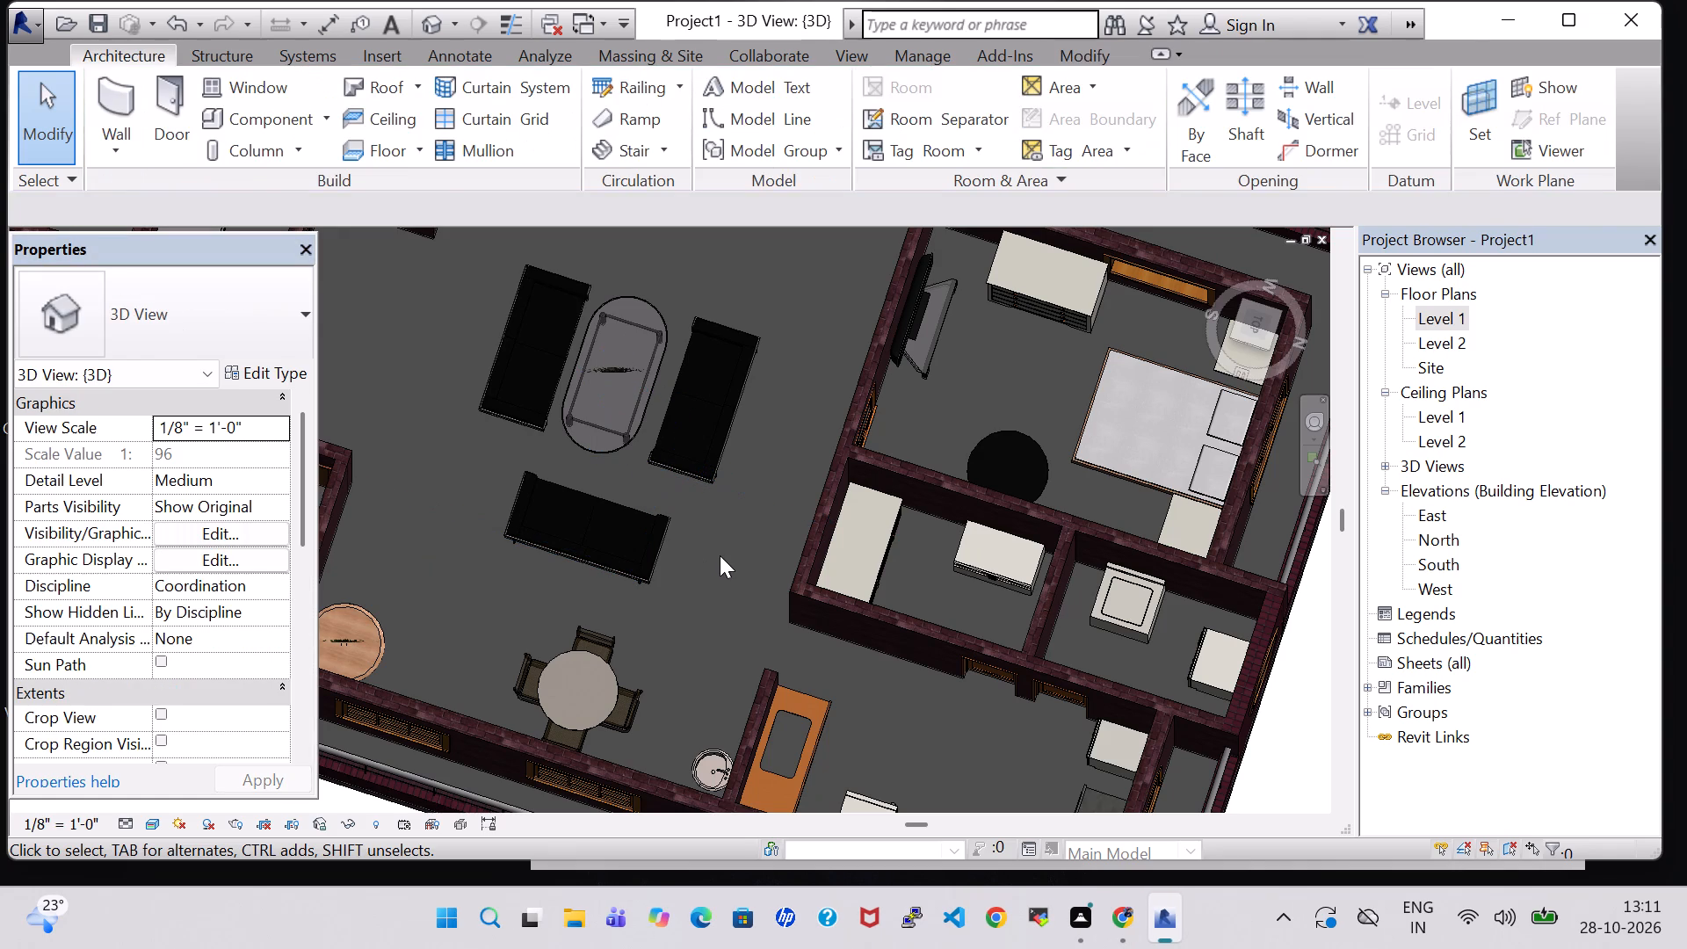
Examine the whole furnished house in 3D, ending at the front with the portico car, entrance door and staircase.
{"action": "scroll", "coordinate": [720, 555], "scroll_direction": "down", "scroll_amount": 5}
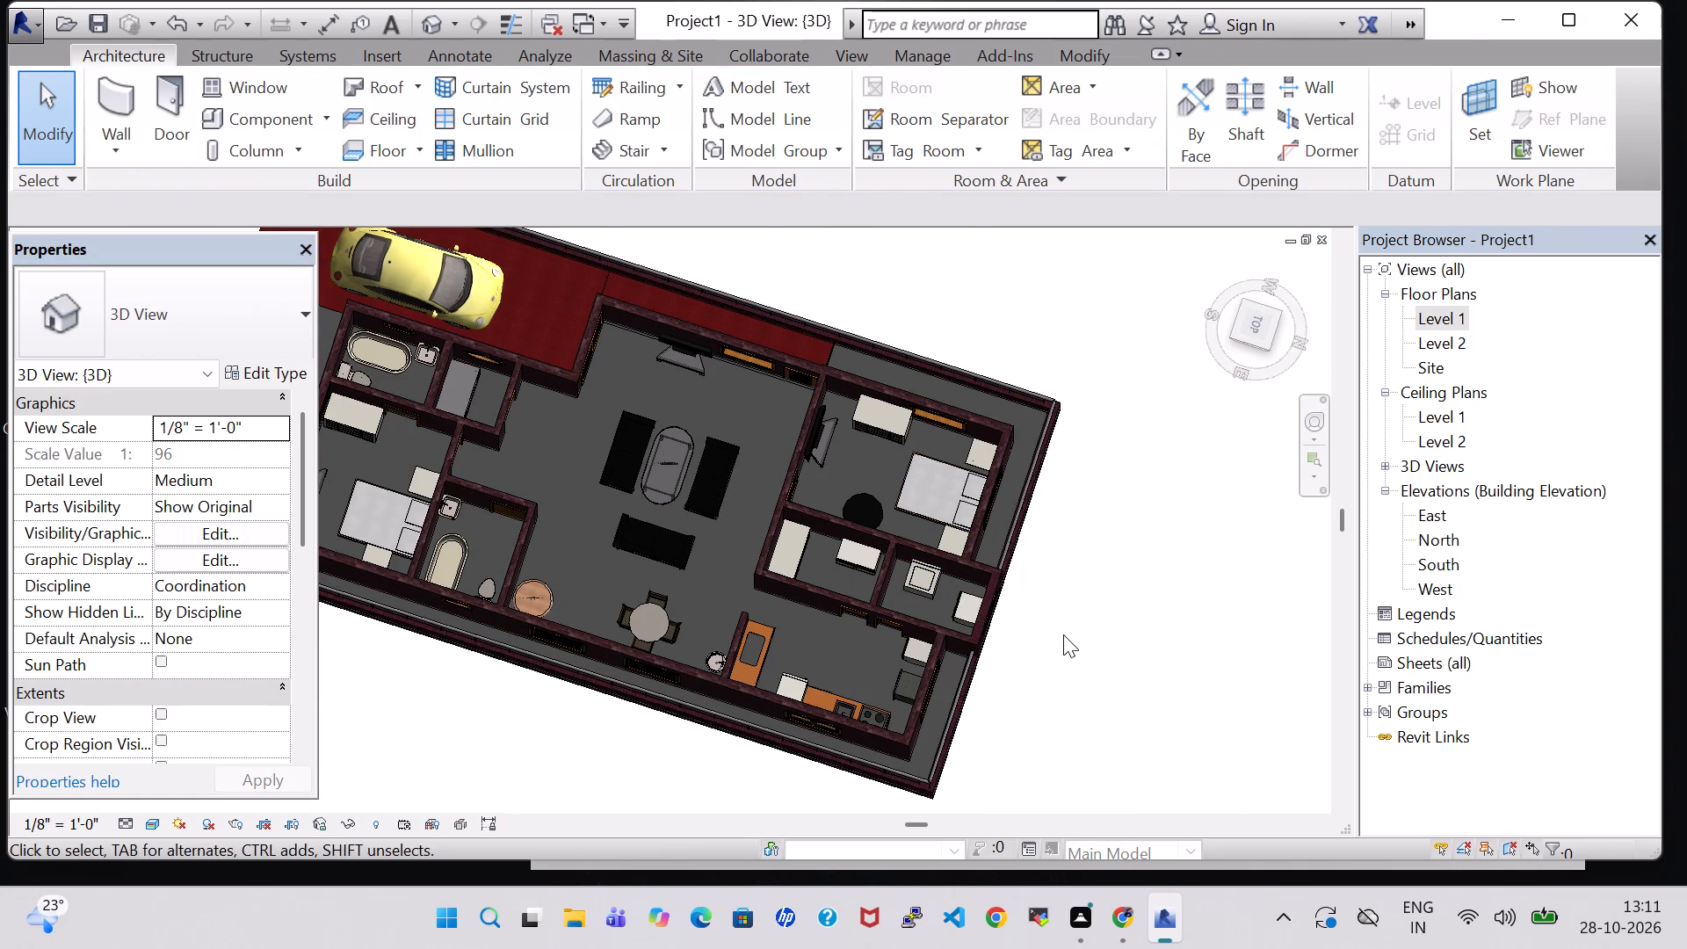
{"action": "middle_click_drag", "start_coordinate": [518, 744], "coordinate": [667, 716], "text": "shift"}
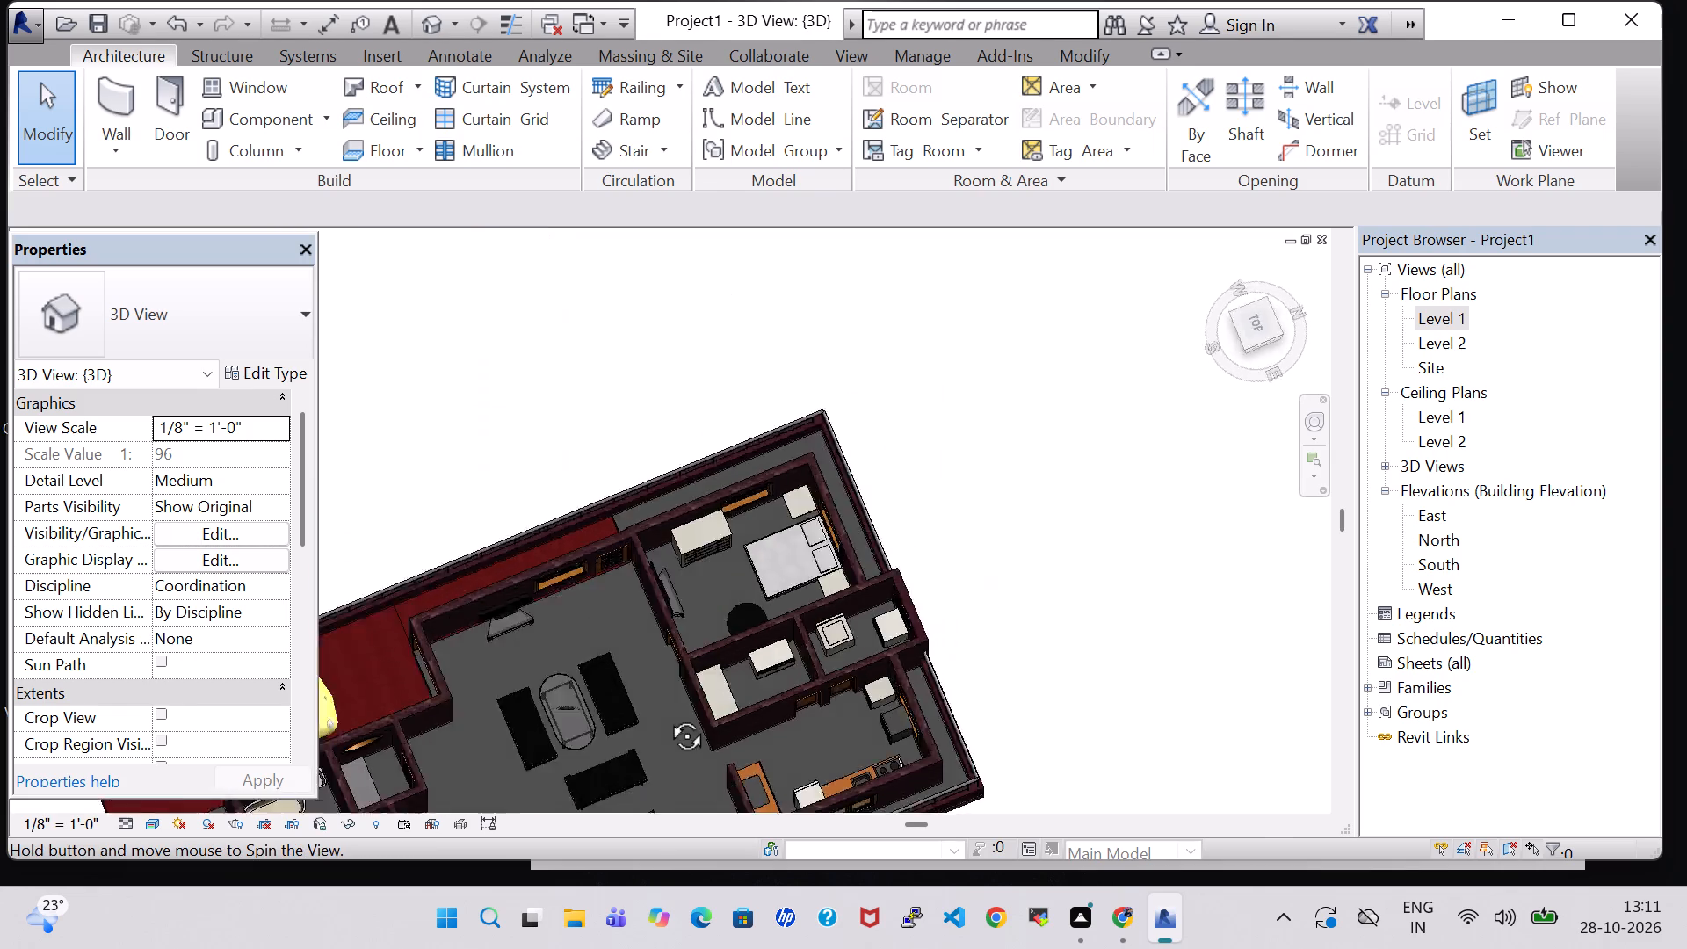
{"action": "middle_click_drag", "start_coordinate": [667, 716], "coordinate": [737, 653], "text": "shift"}
{"action": "middle_click_drag", "start_coordinate": [963, 638], "coordinate": [904, 272]}
{"action": "middle_click_drag", "start_coordinate": [928, 608], "coordinate": [997, 476], "text": "shift"}
{"action": "middle_click_drag", "start_coordinate": [1004, 603], "coordinate": [1033, 408]}
{"action": "middle_click_drag", "start_coordinate": [923, 630], "coordinate": [1006, 492], "text": "shift"}
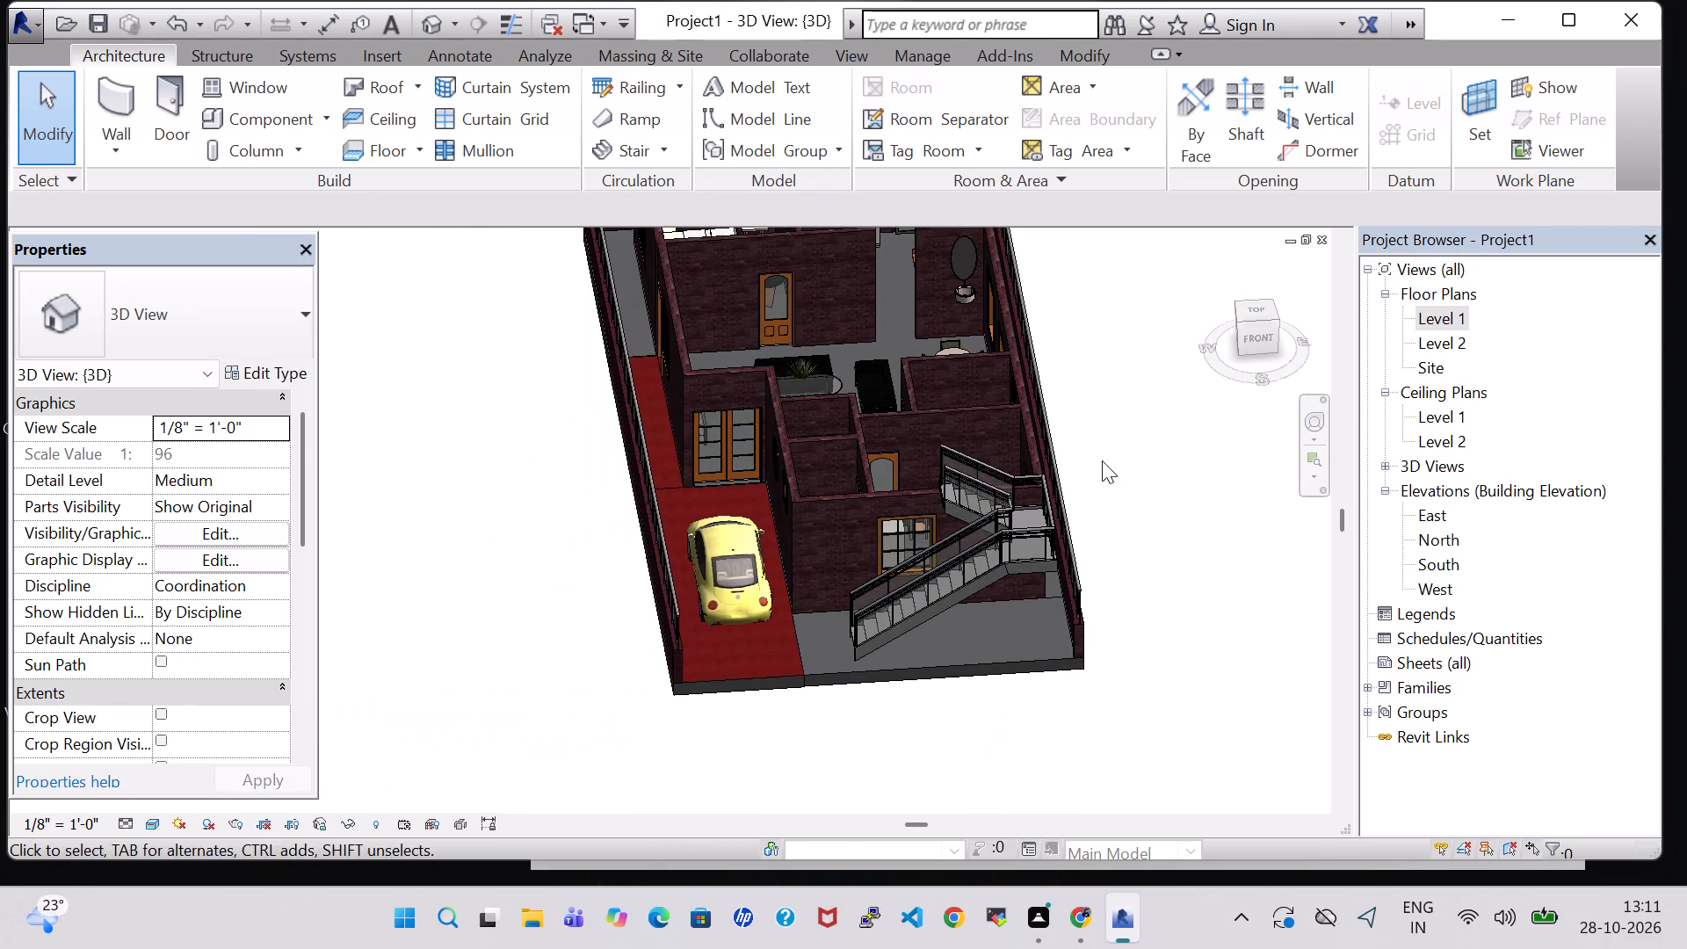
{"action": "middle_click_drag", "start_coordinate": [1108, 455], "coordinate": [1090, 460]}
{"action": "scroll", "coordinate": [1090, 460], "scroll_direction": "up", "scroll_amount": 3}
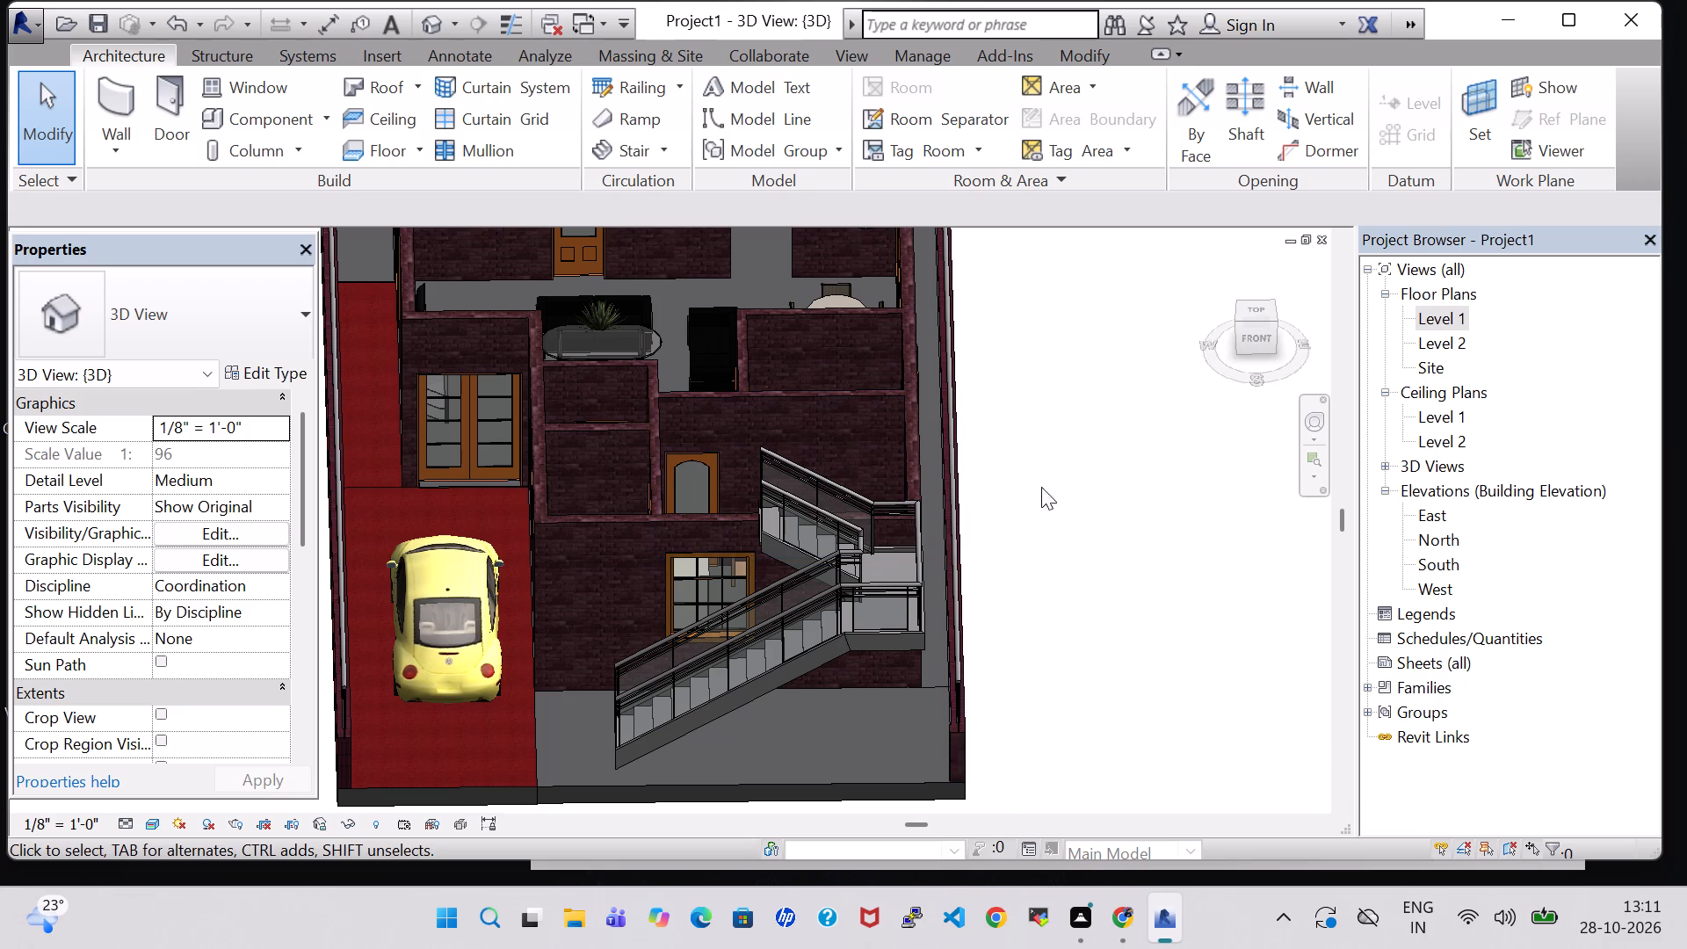
Examine the furnished rooms in 3D from above, from LIVING/DINNING and its plants to the rear bedroom and kitchen.
{"action": "middle_click_drag", "start_coordinate": [1049, 402], "coordinate": [1049, 513], "text": "shift"}
{"action": "middle_click_drag", "start_coordinate": [1046, 489], "coordinate": [1052, 535]}
{"action": "middle_click_drag", "start_coordinate": [1043, 472], "coordinate": [1037, 543], "text": "shift"}
{"action": "middle_click_drag", "start_coordinate": [1034, 531], "coordinate": [1032, 398]}
{"action": "middle_click_drag", "start_coordinate": [1032, 366], "coordinate": [1033, 373], "text": "shift"}
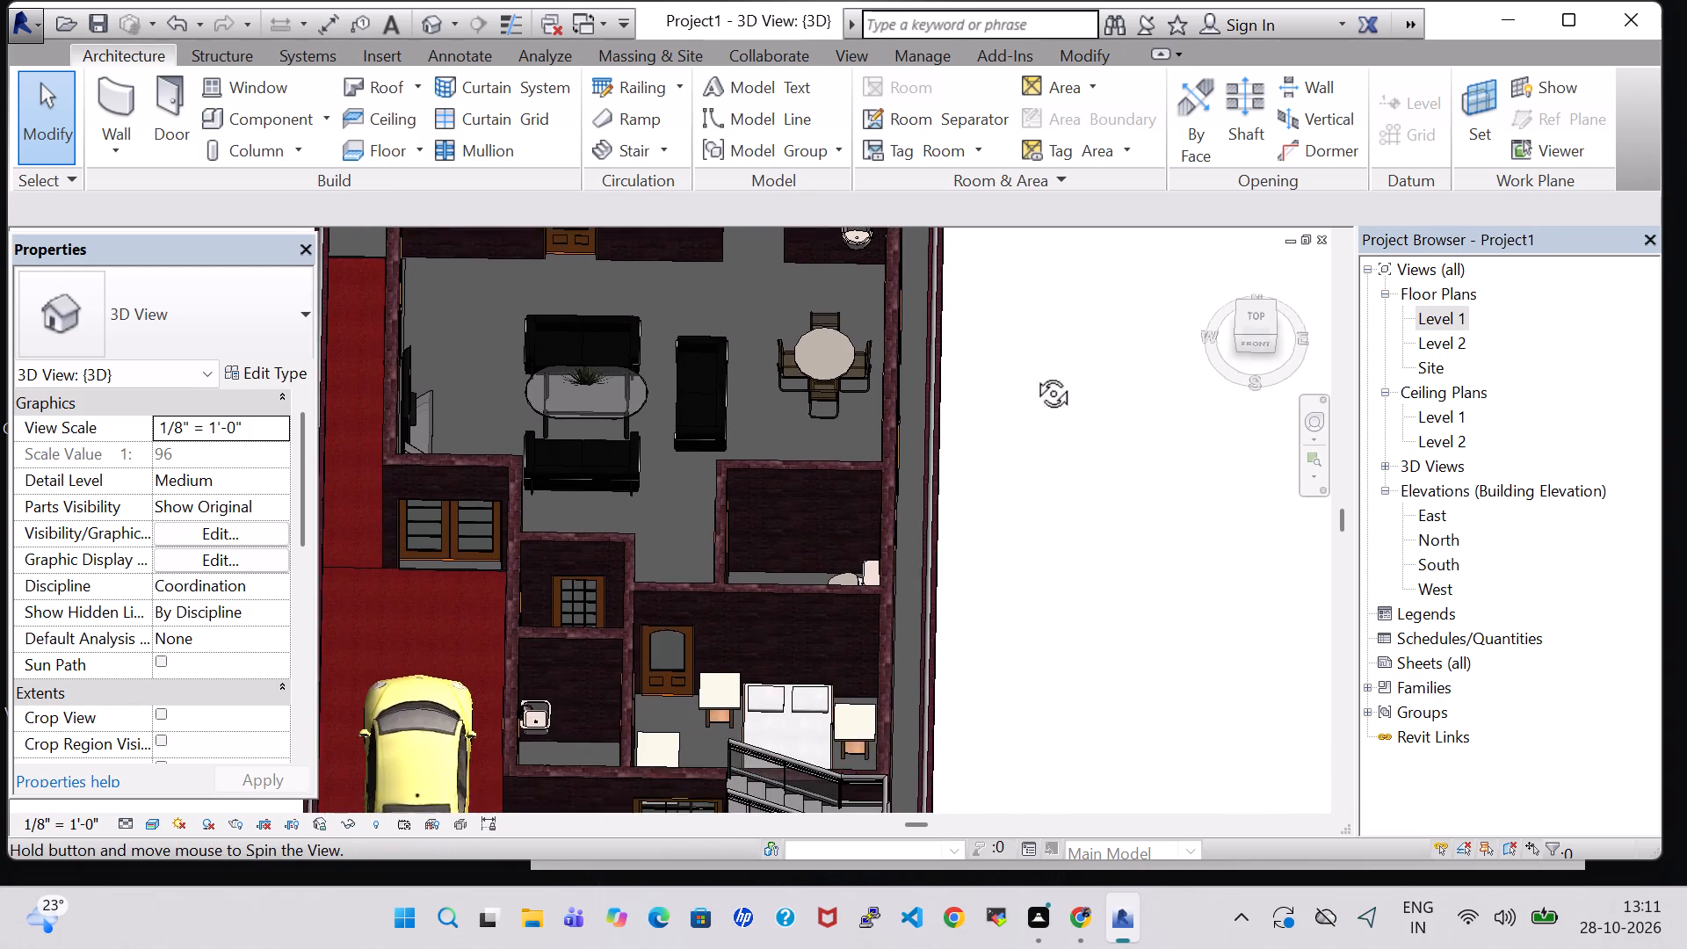
{"action": "middle_click_drag", "start_coordinate": [1033, 373], "coordinate": [1035, 484], "text": "shift"}
{"action": "middle_click_drag", "start_coordinate": [1035, 484], "coordinate": [1038, 390]}
{"action": "middle_click_drag", "start_coordinate": [1038, 387], "coordinate": [1042, 519], "text": "shift"}
{"action": "middle_click_drag", "start_coordinate": [1033, 474], "coordinate": [1033, 530]}
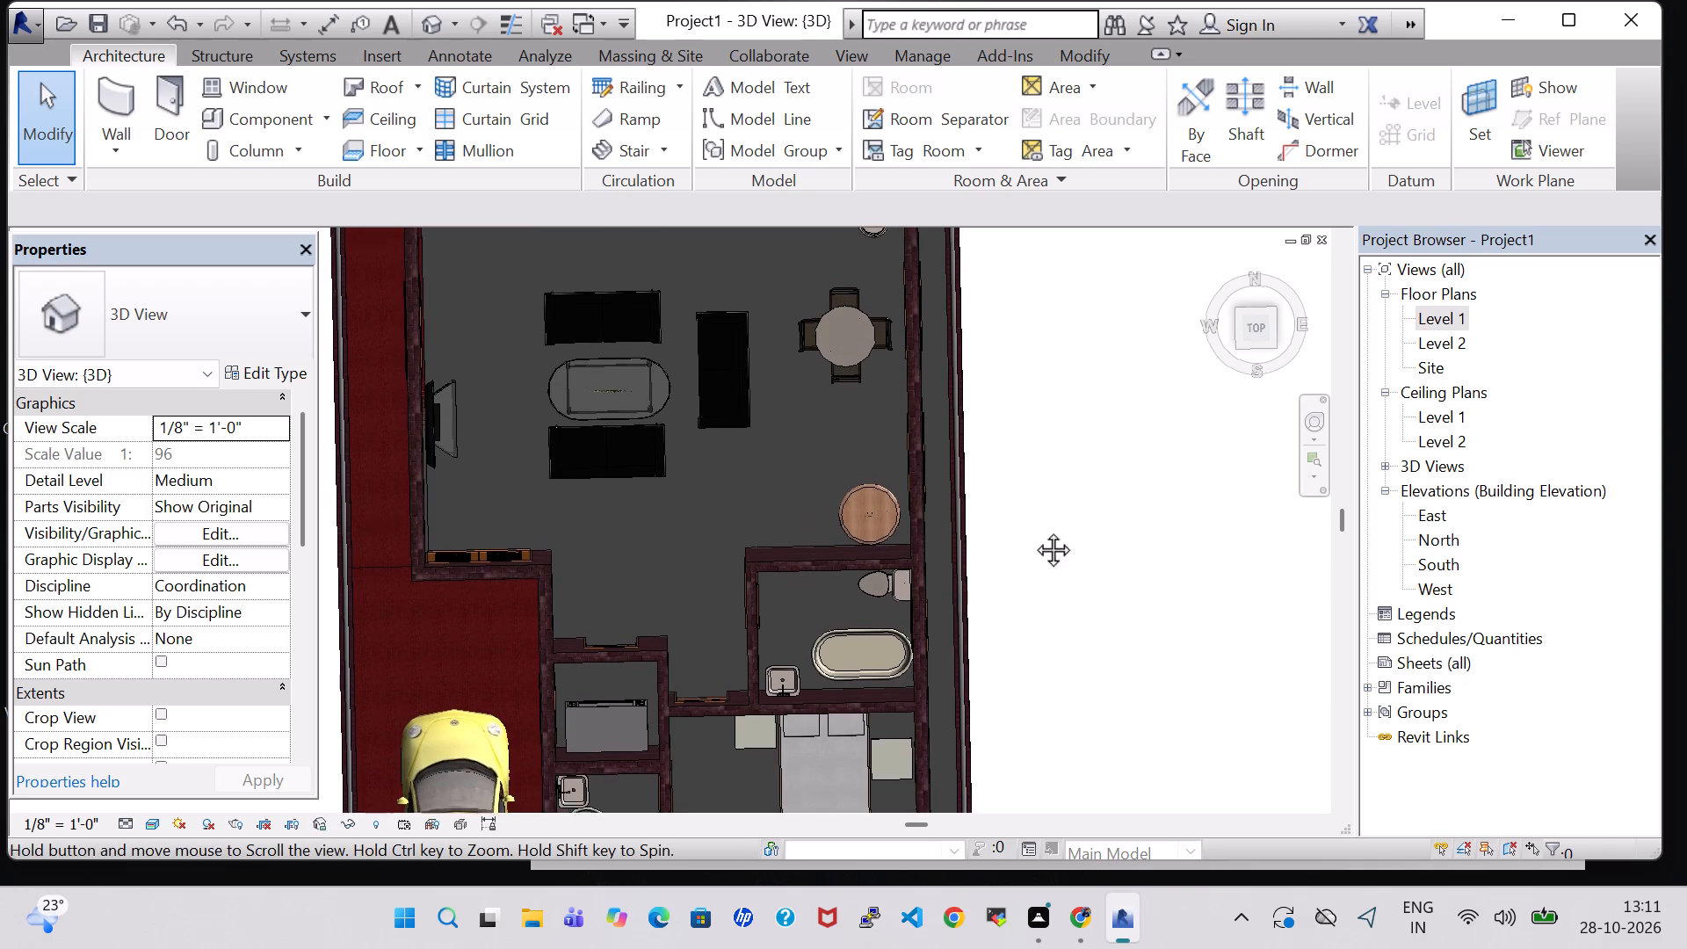
{"action": "middle_click_drag", "start_coordinate": [1033, 530], "coordinate": [1030, 558]}
{"action": "middle_click_drag", "start_coordinate": [1018, 497], "coordinate": [1031, 626]}
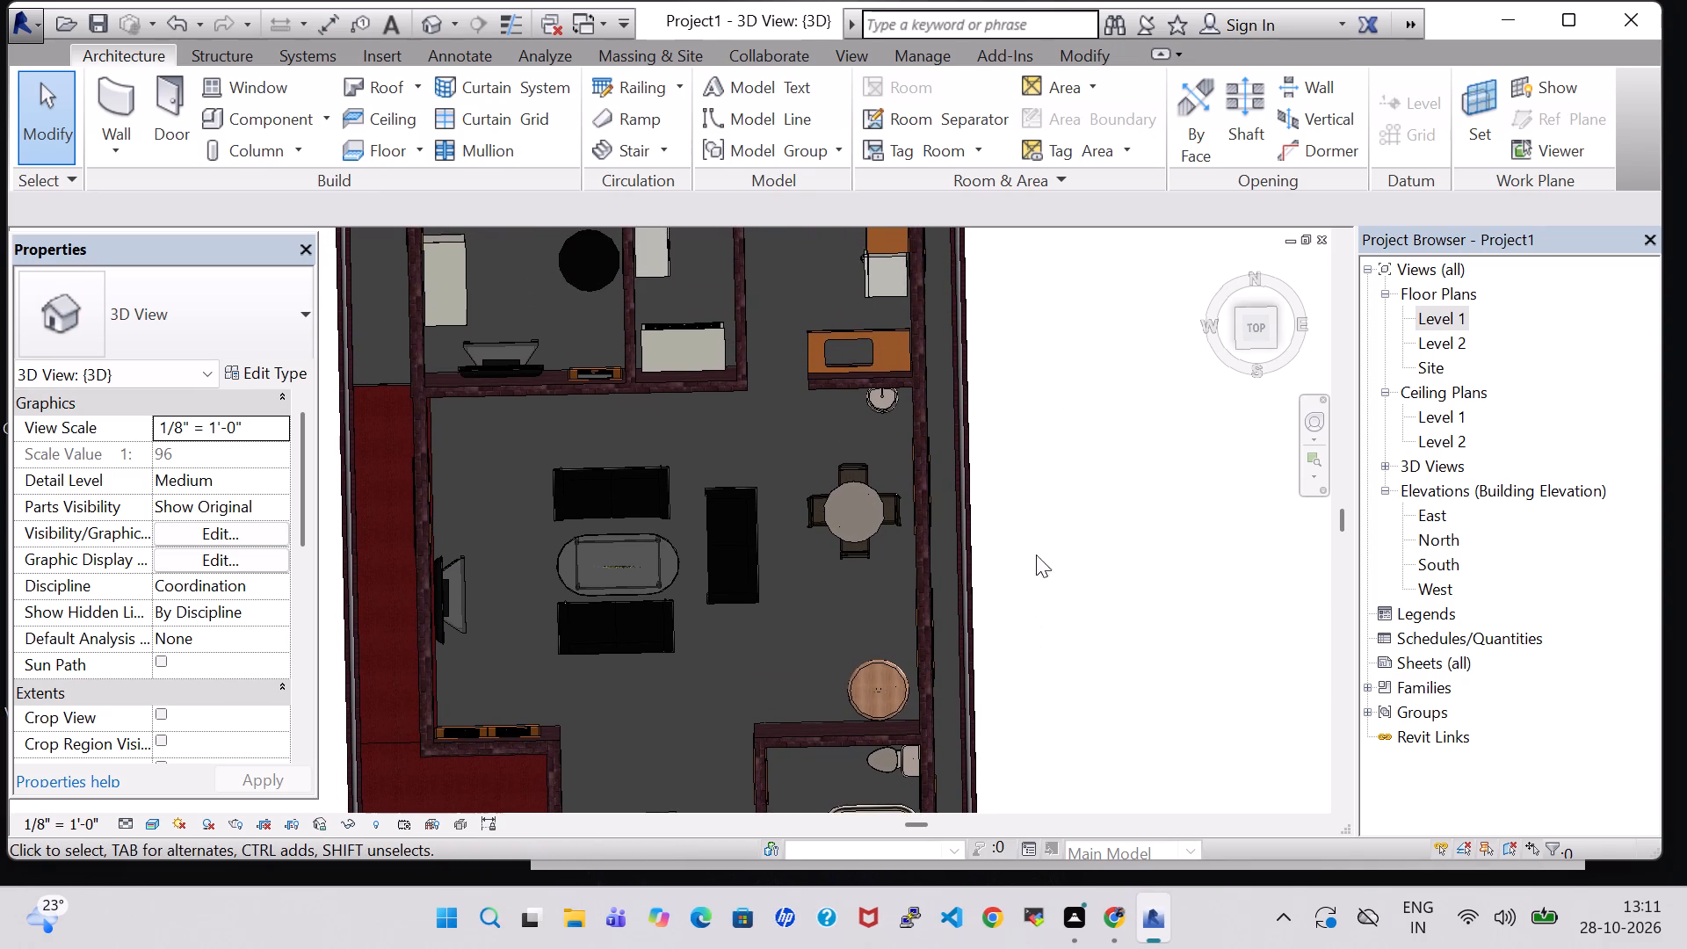
{"action": "middle_click_drag", "start_coordinate": [1048, 497], "coordinate": [1046, 609]}
{"action": "middle_click_drag", "start_coordinate": [1065, 535], "coordinate": [1063, 607]}
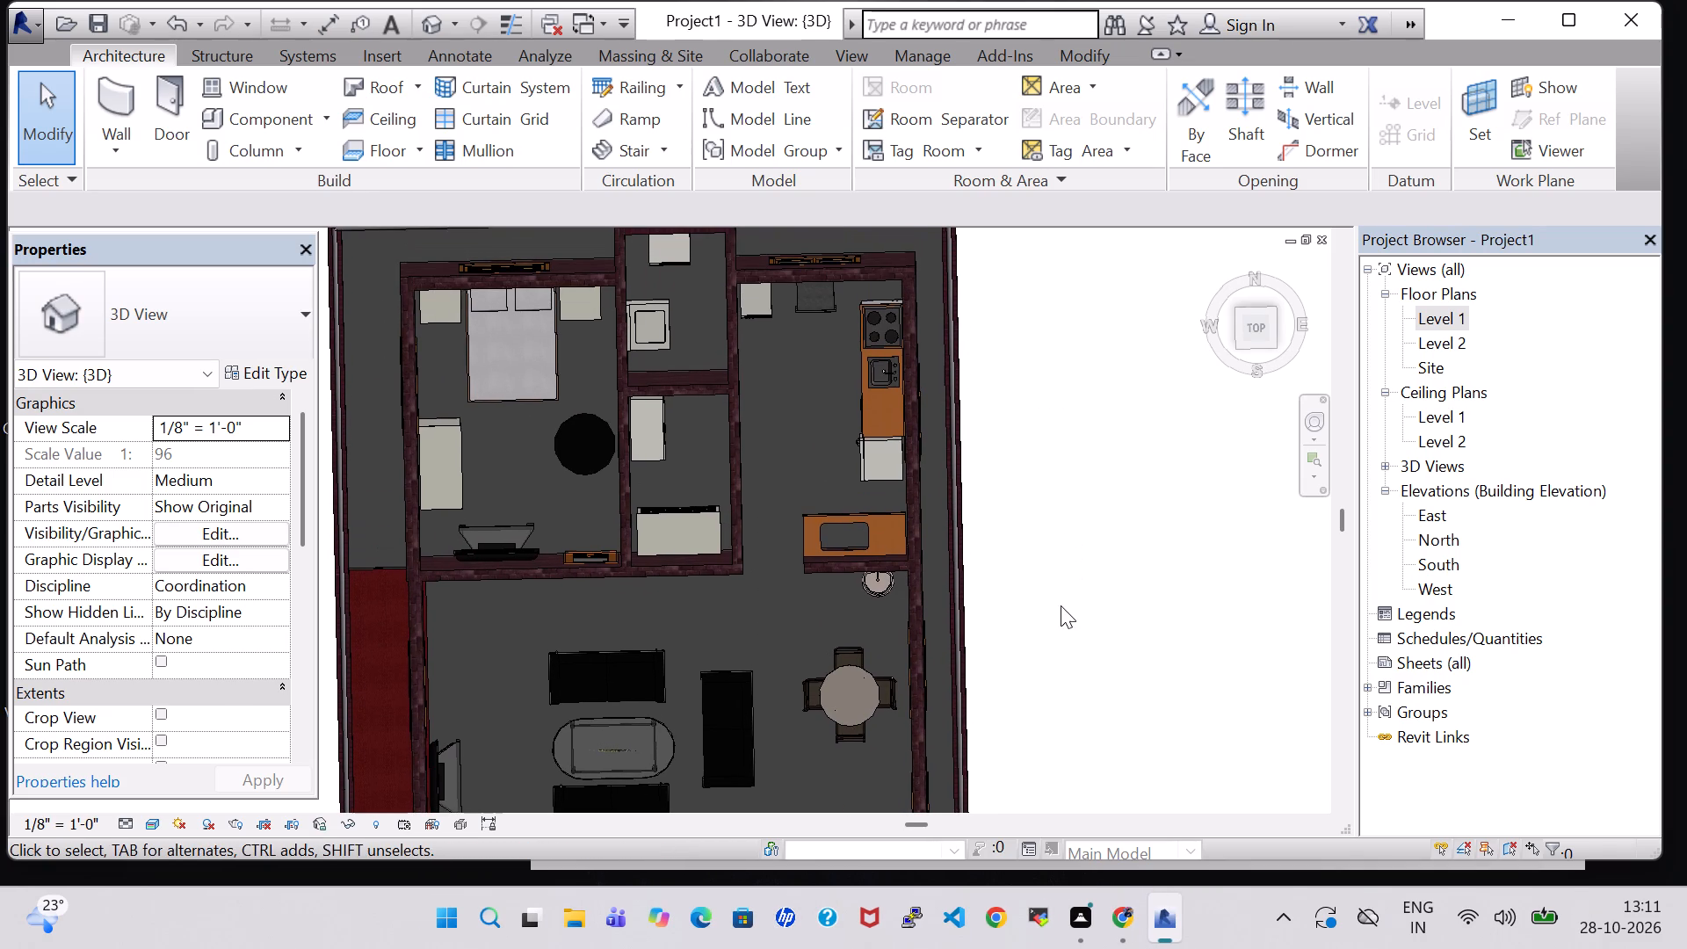
{"action": "middle_click_drag", "start_coordinate": [1095, 482], "coordinate": [1095, 568]}
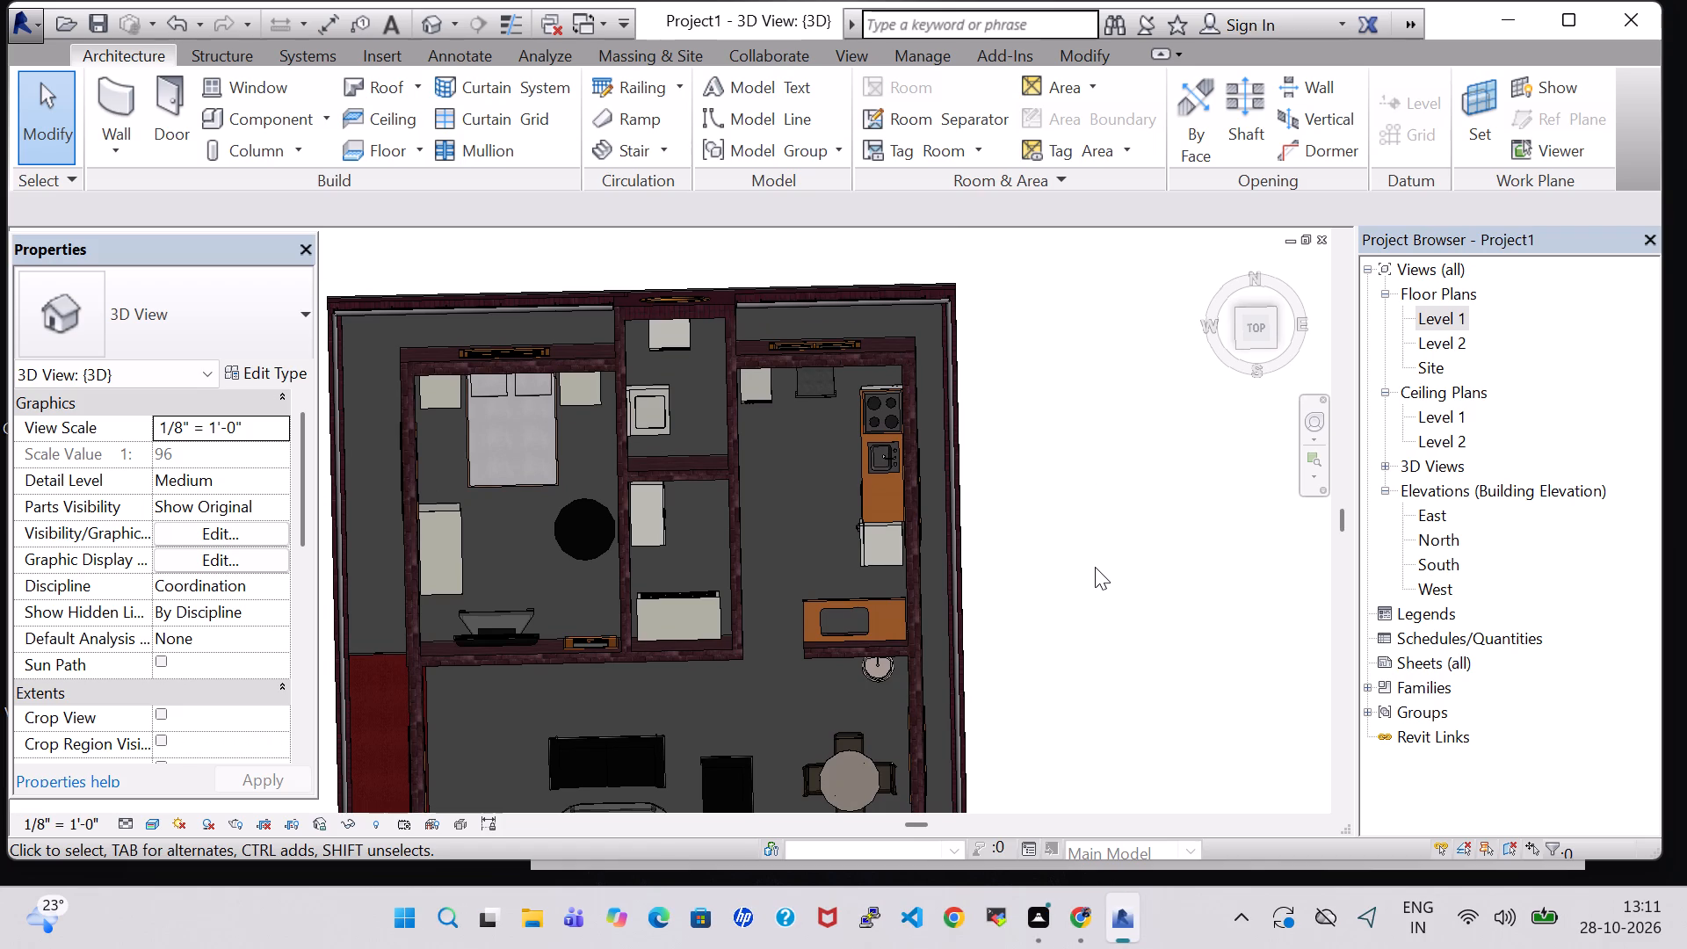
Examine the 3D model from the rear rooms back to the front, including an angled view of the portico and staircase.
{"action": "middle_click_drag", "start_coordinate": [1155, 611], "coordinate": [1132, 470], "text": "shift"}
{"action": "middle_click_drag", "start_coordinate": [1126, 642], "coordinate": [1137, 468]}
{"action": "middle_click_drag", "start_coordinate": [1126, 595], "coordinate": [1123, 518], "text": "shift"}
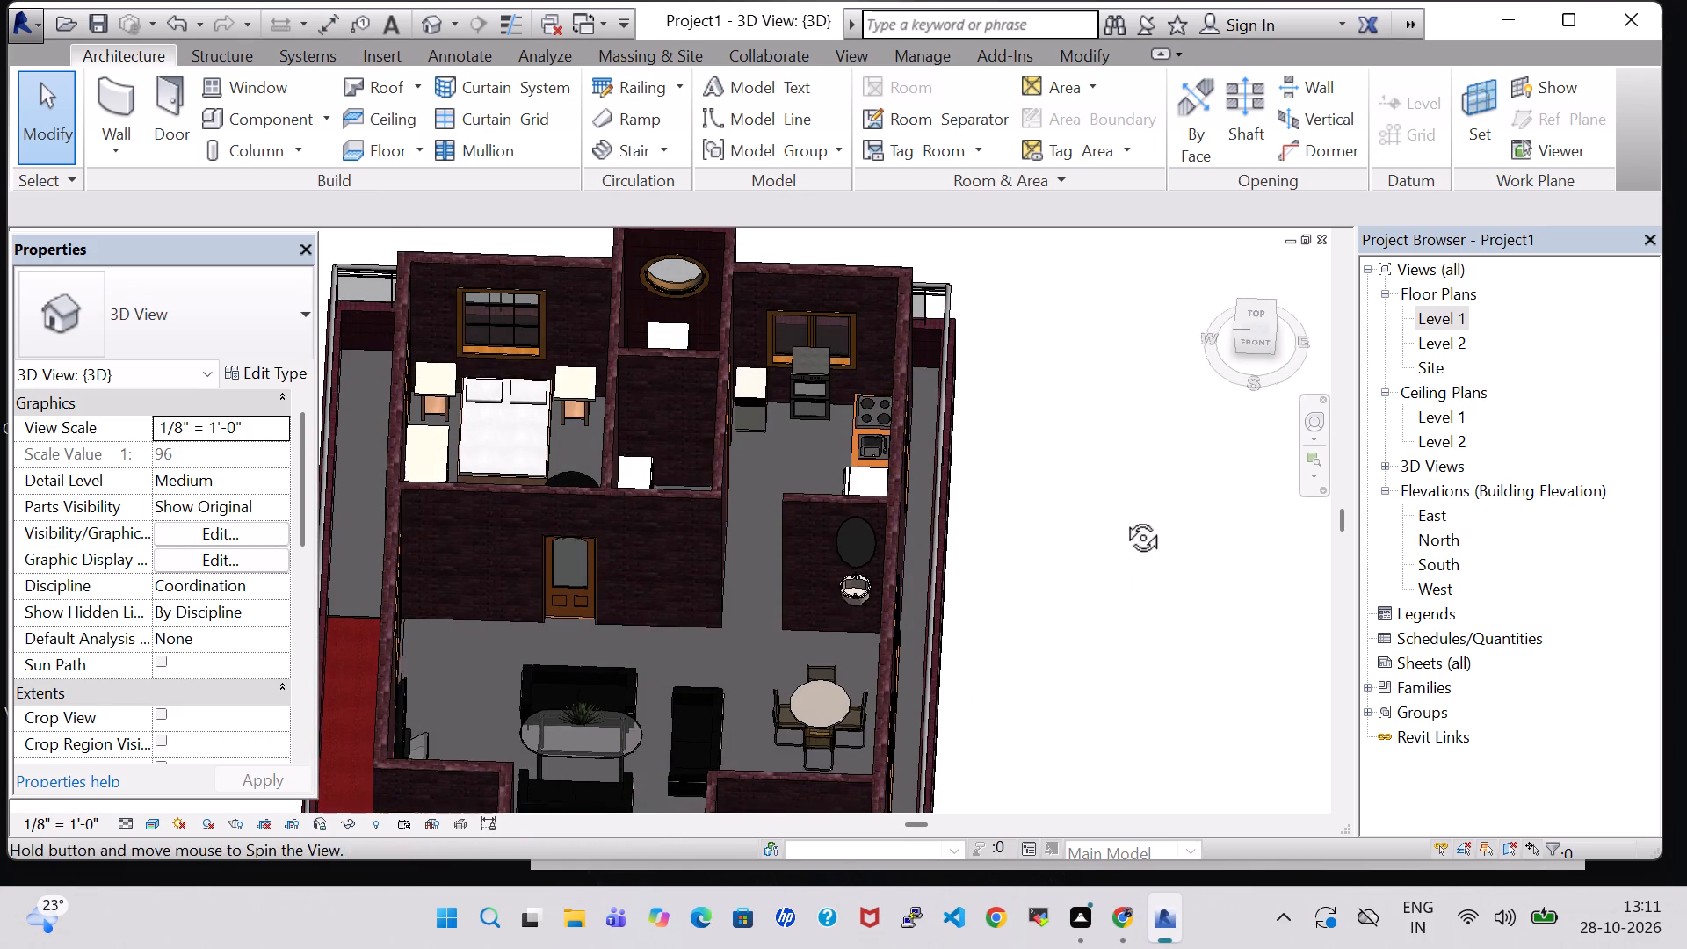
{"action": "middle_click_drag", "start_coordinate": [1123, 518], "coordinate": [1123, 474], "text": "shift"}
{"action": "scroll", "coordinate": [1123, 474], "scroll_direction": "down", "scroll_amount": 1, "text": "shift"}
{"action": "middle_click_drag", "start_coordinate": [1039, 583], "coordinate": [1172, 425]}
{"action": "middle_click_drag", "start_coordinate": [1114, 543], "coordinate": [1129, 435], "text": "shift"}
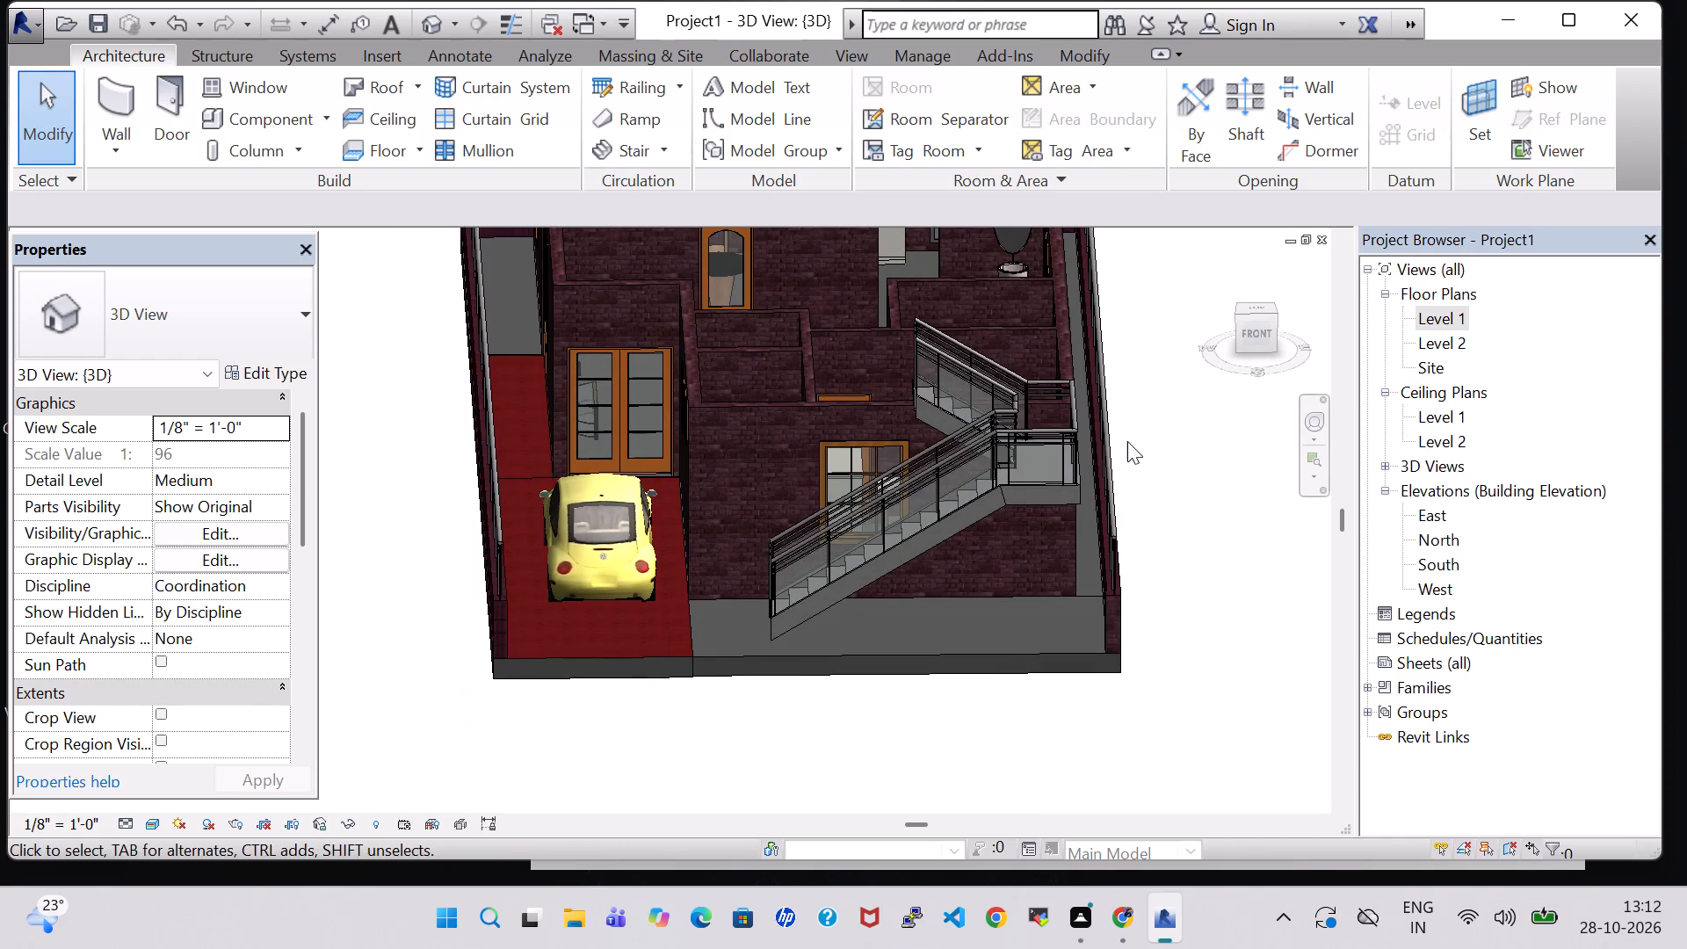
{"action": "middle_click_drag", "start_coordinate": [1127, 441], "coordinate": [1087, 465]}
{"action": "middle_click_drag", "start_coordinate": [1090, 520], "coordinate": [1168, 496], "text": "shift"}
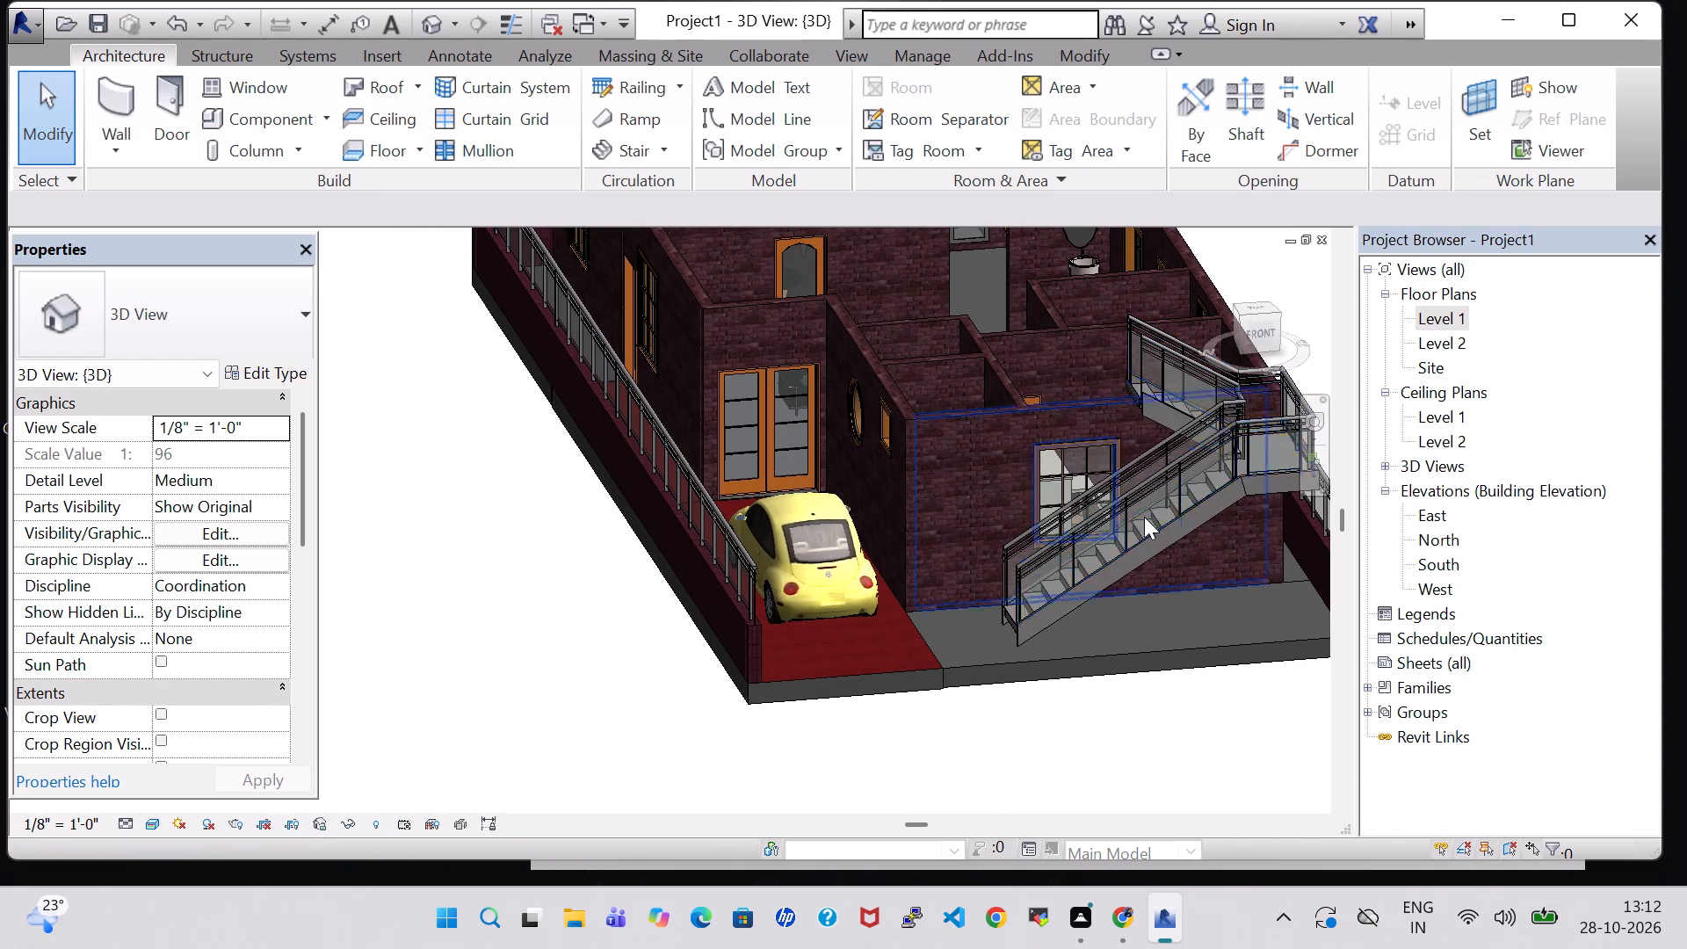
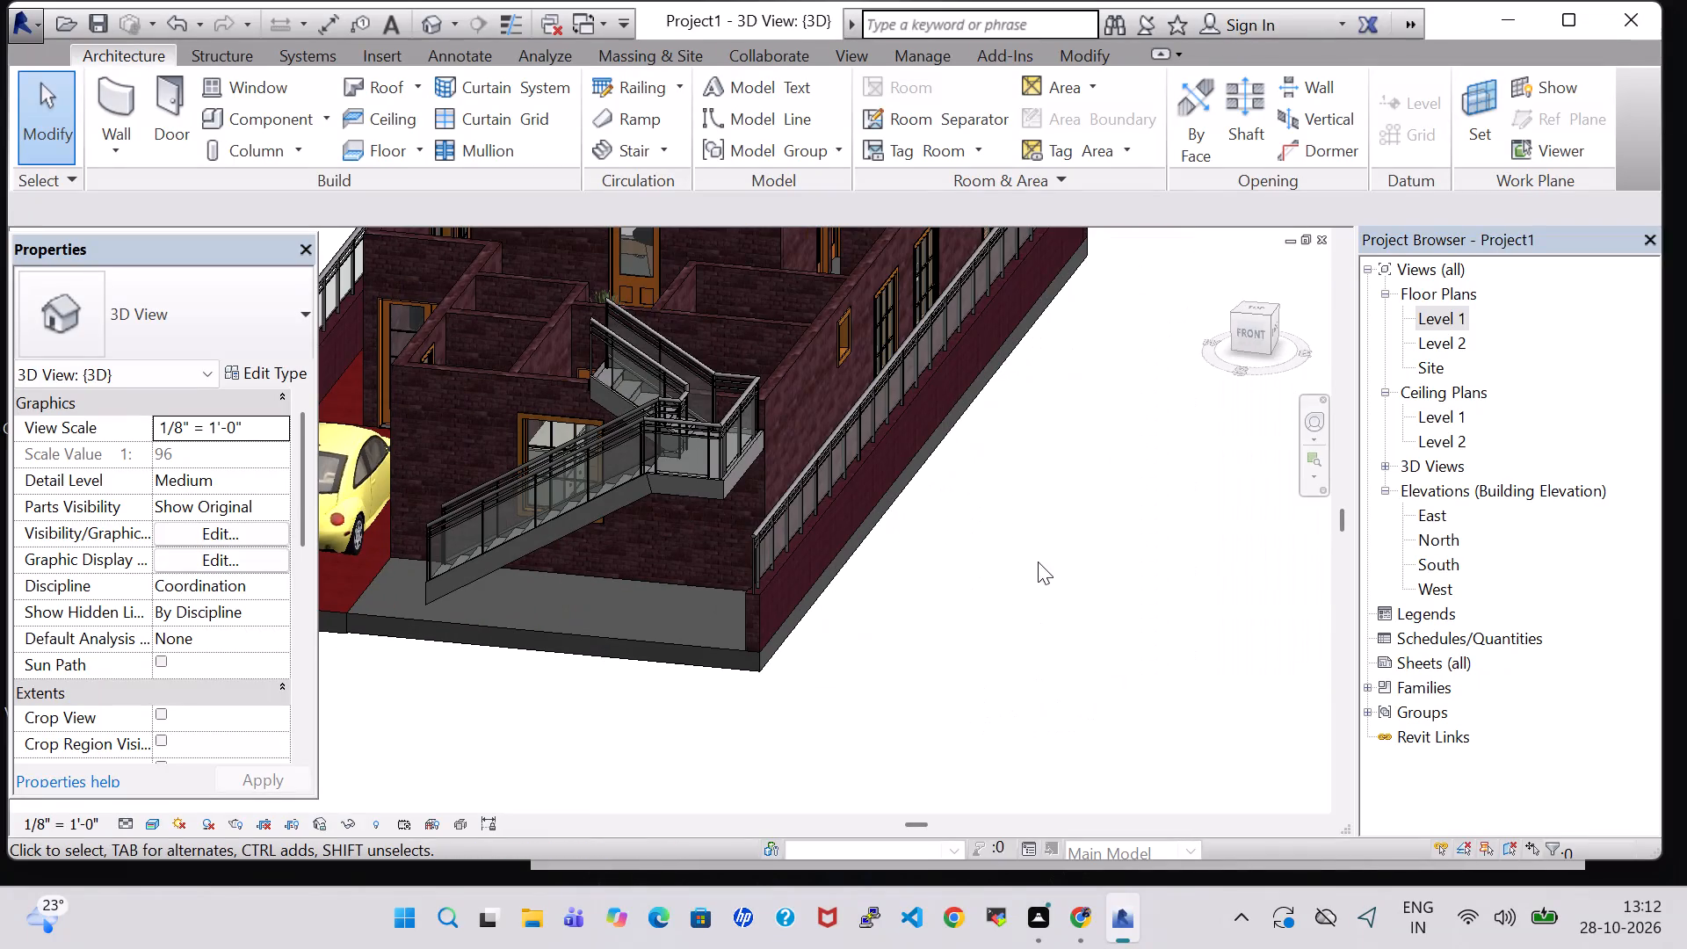
Turn on the visibility of the Roofs category in the 3D view's Visibility/Graphic Overrides.
{"action": "middle_click_drag", "start_coordinate": [1032, 562], "coordinate": [1058, 496], "text": "shift"}
{"action": "middle_click_drag", "start_coordinate": [1058, 496], "coordinate": [1121, 670]}
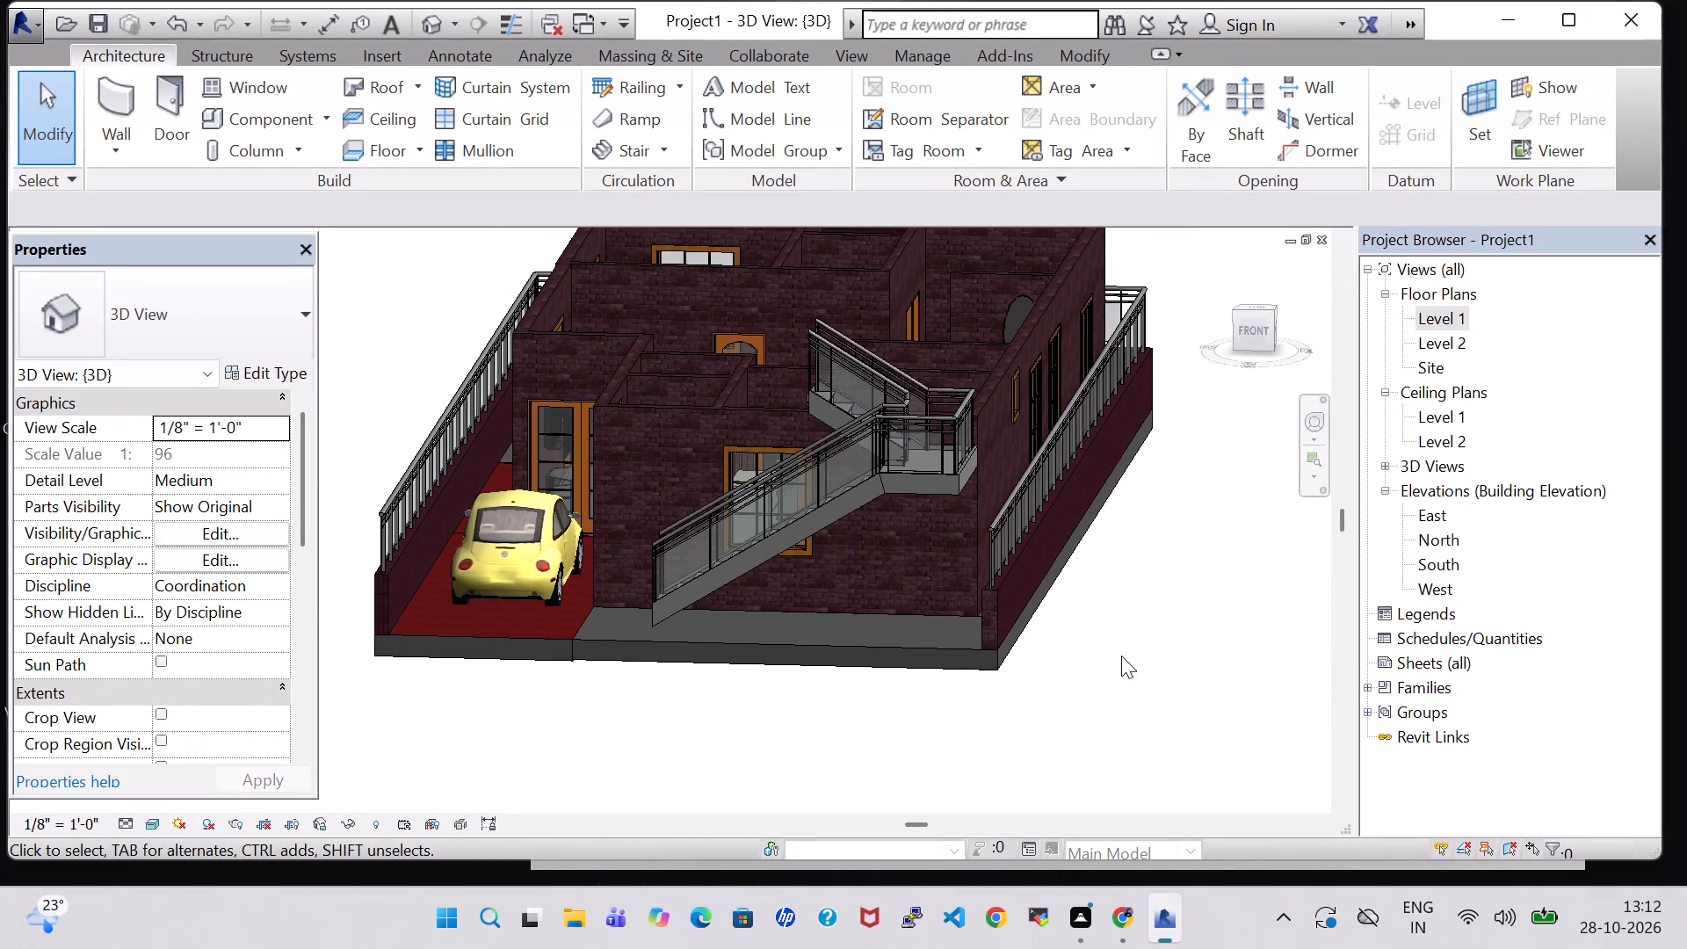
{"action": "middle_click_drag", "start_coordinate": [1119, 637], "coordinate": [1130, 613]}
{"action": "middle_click_drag", "start_coordinate": [1141, 547], "coordinate": [1148, 643]}
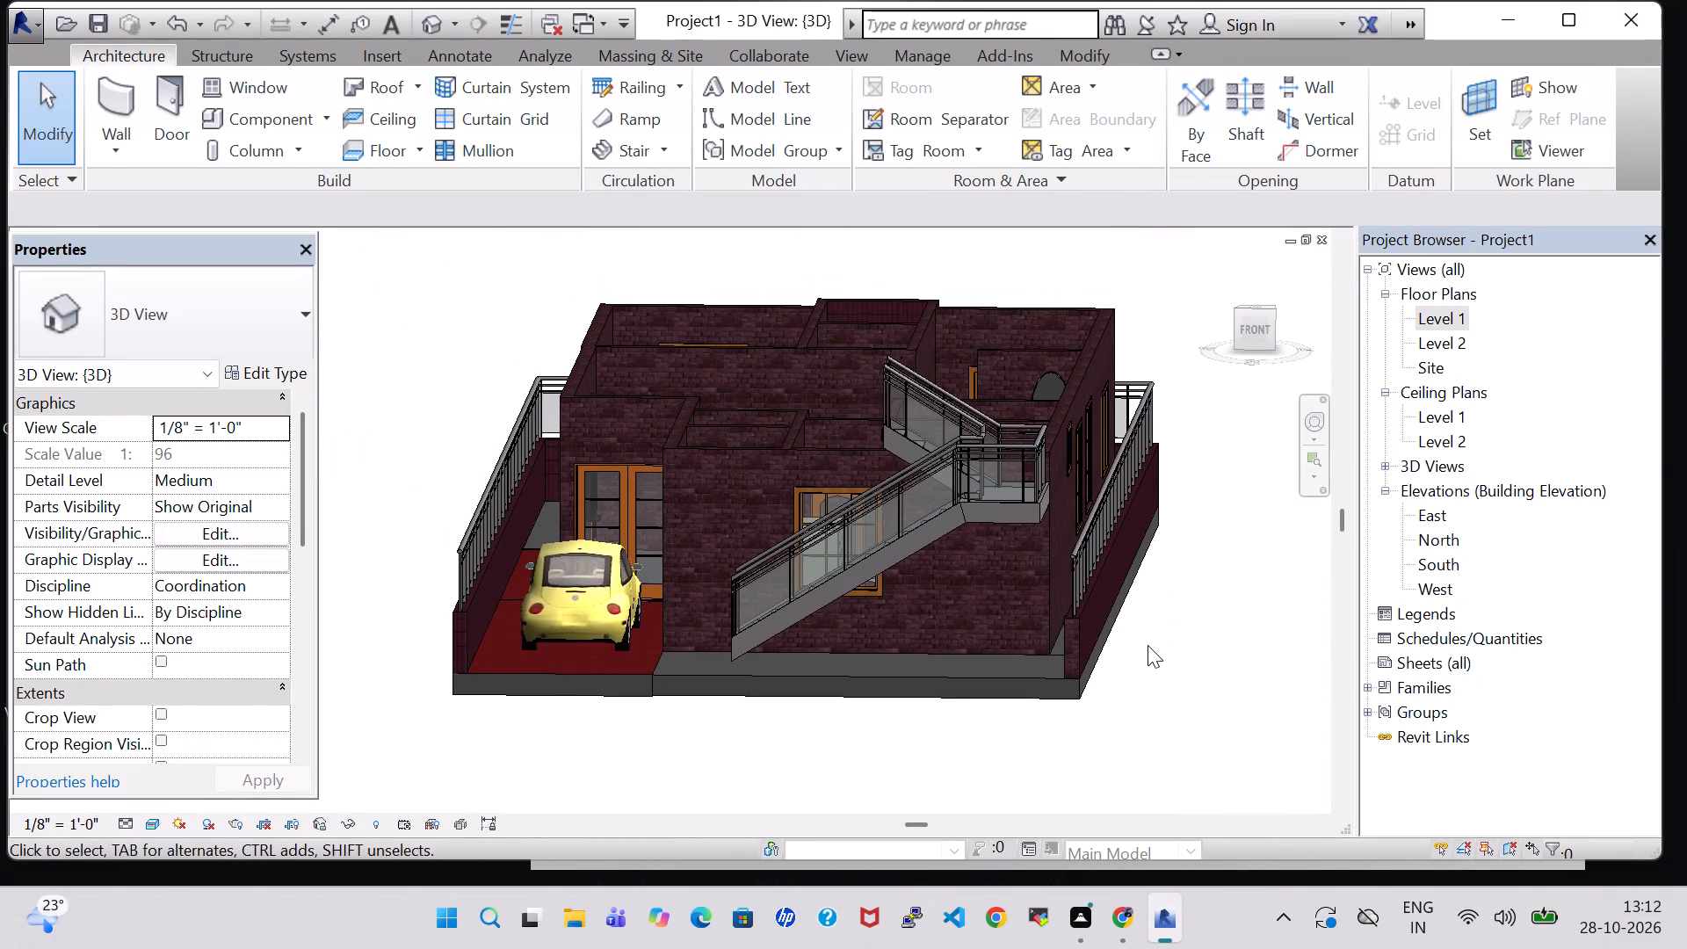
{"action": "type", "text": "VV"}
{"action": "left_click", "coordinate": [366, 337]}
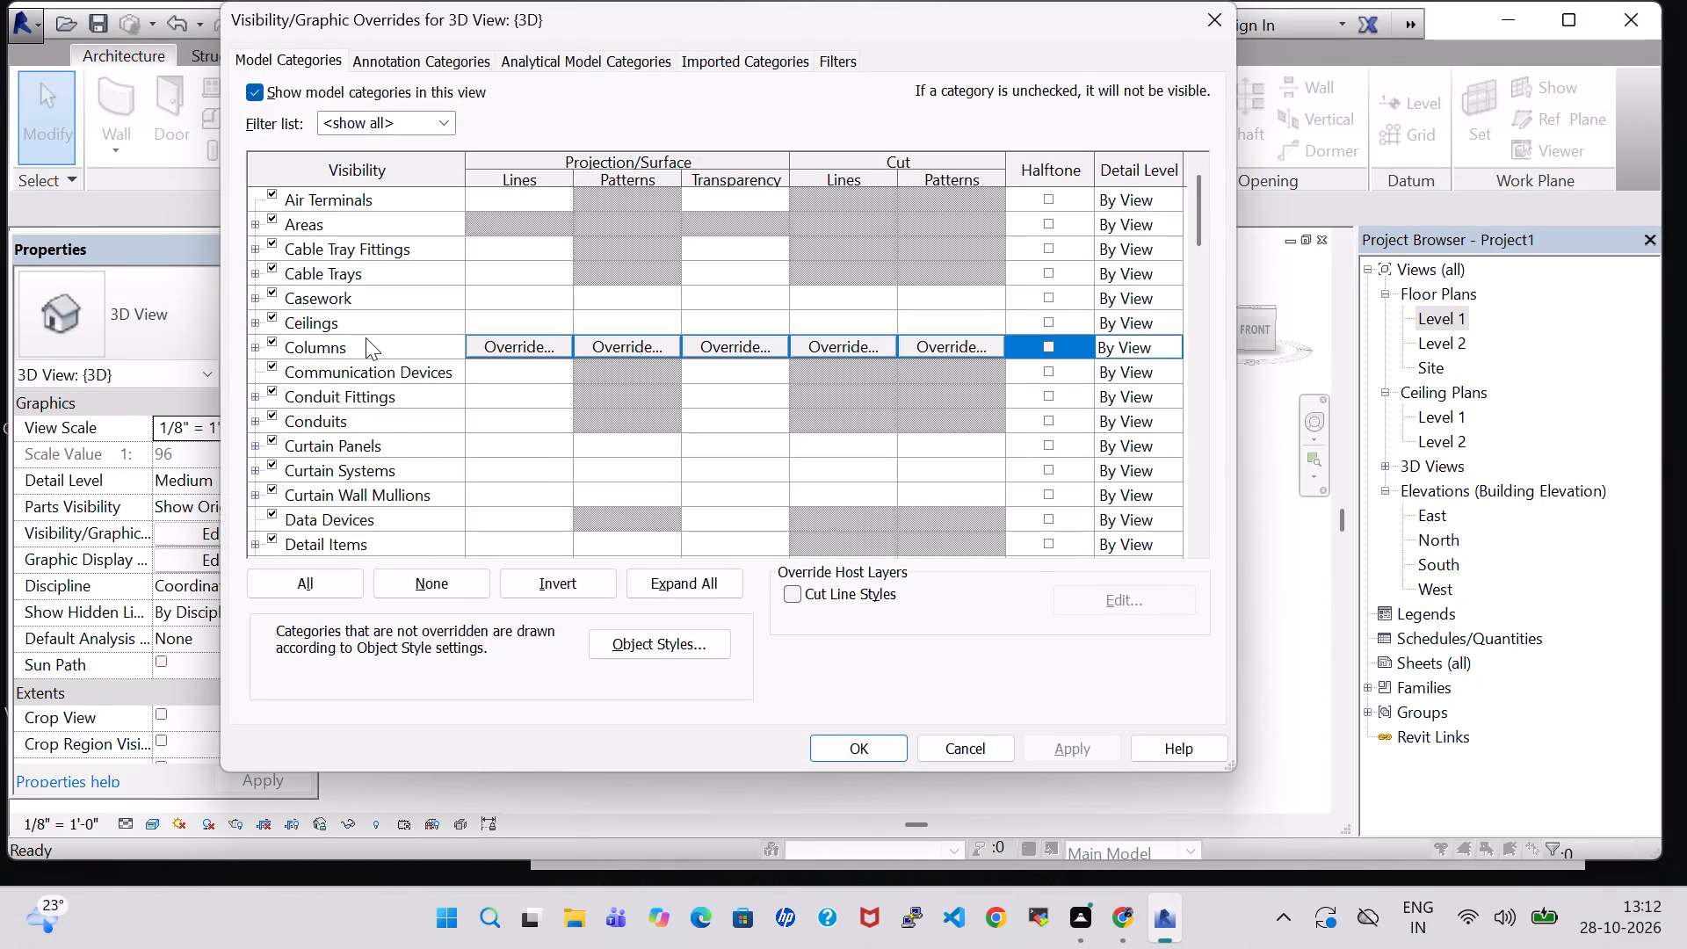
{"action": "key", "text": "r"}
{"action": "scroll", "coordinate": [361, 349], "scroll_direction": "down", "scroll_amount": 5}
{"action": "scroll", "coordinate": [285, 460], "scroll_direction": "down", "scroll_amount": 1}
{"action": "left_click", "coordinate": [274, 461]}
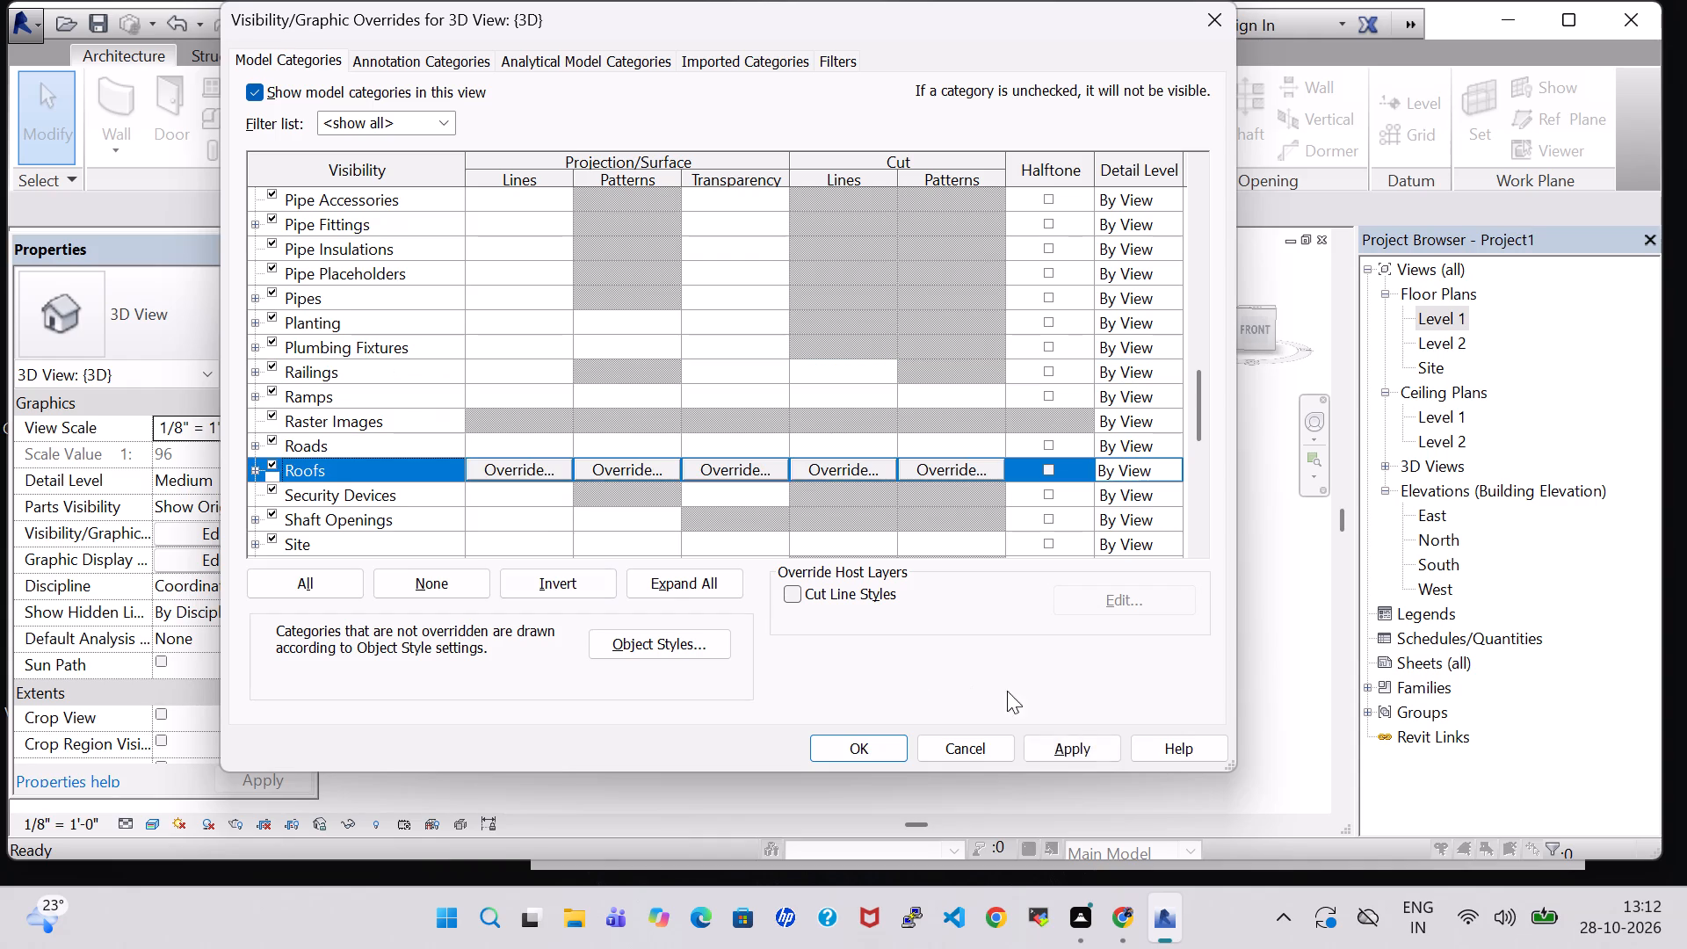
{"action": "left_click", "coordinate": [1055, 737]}
{"action": "left_click", "coordinate": [813, 743]}
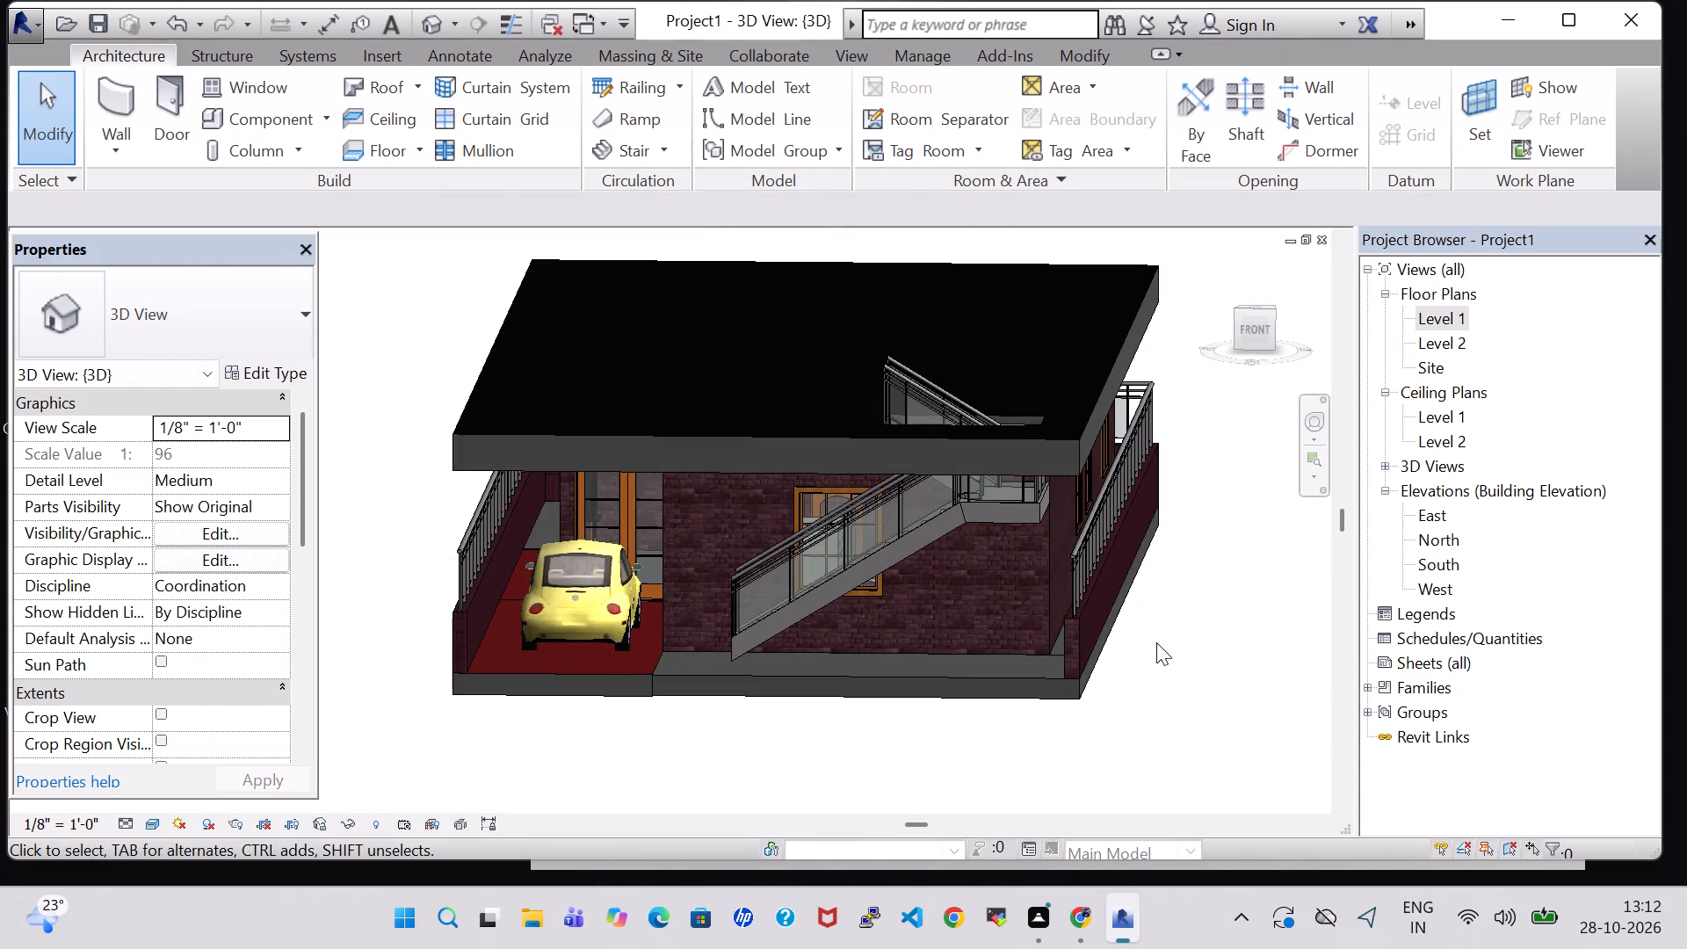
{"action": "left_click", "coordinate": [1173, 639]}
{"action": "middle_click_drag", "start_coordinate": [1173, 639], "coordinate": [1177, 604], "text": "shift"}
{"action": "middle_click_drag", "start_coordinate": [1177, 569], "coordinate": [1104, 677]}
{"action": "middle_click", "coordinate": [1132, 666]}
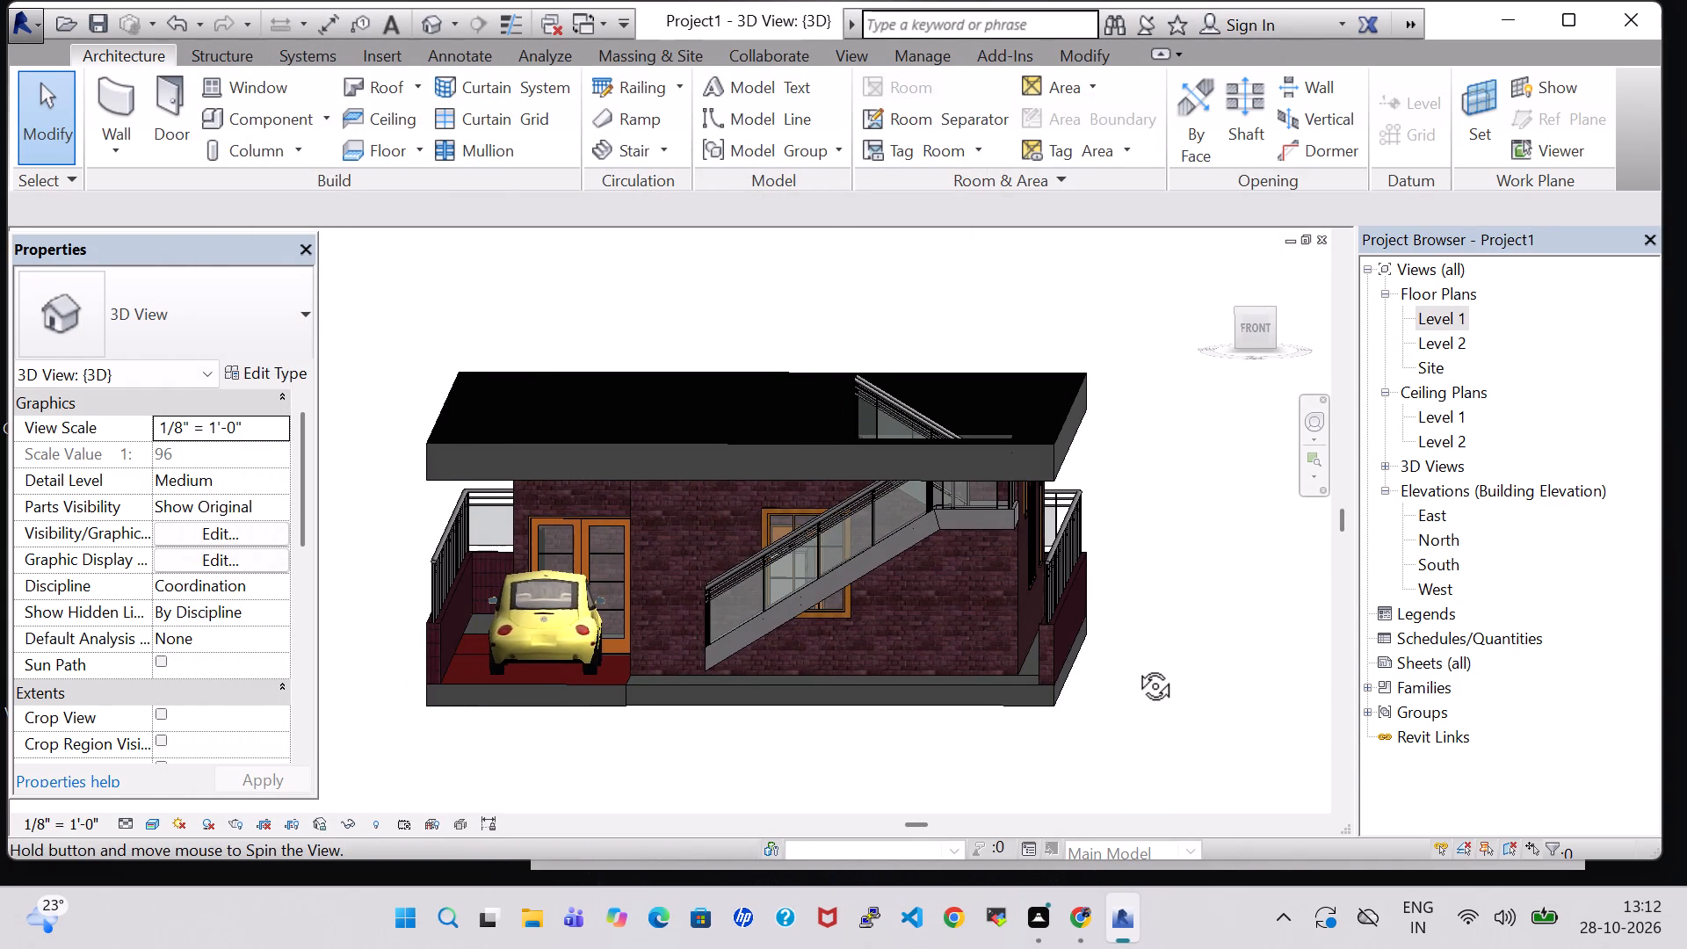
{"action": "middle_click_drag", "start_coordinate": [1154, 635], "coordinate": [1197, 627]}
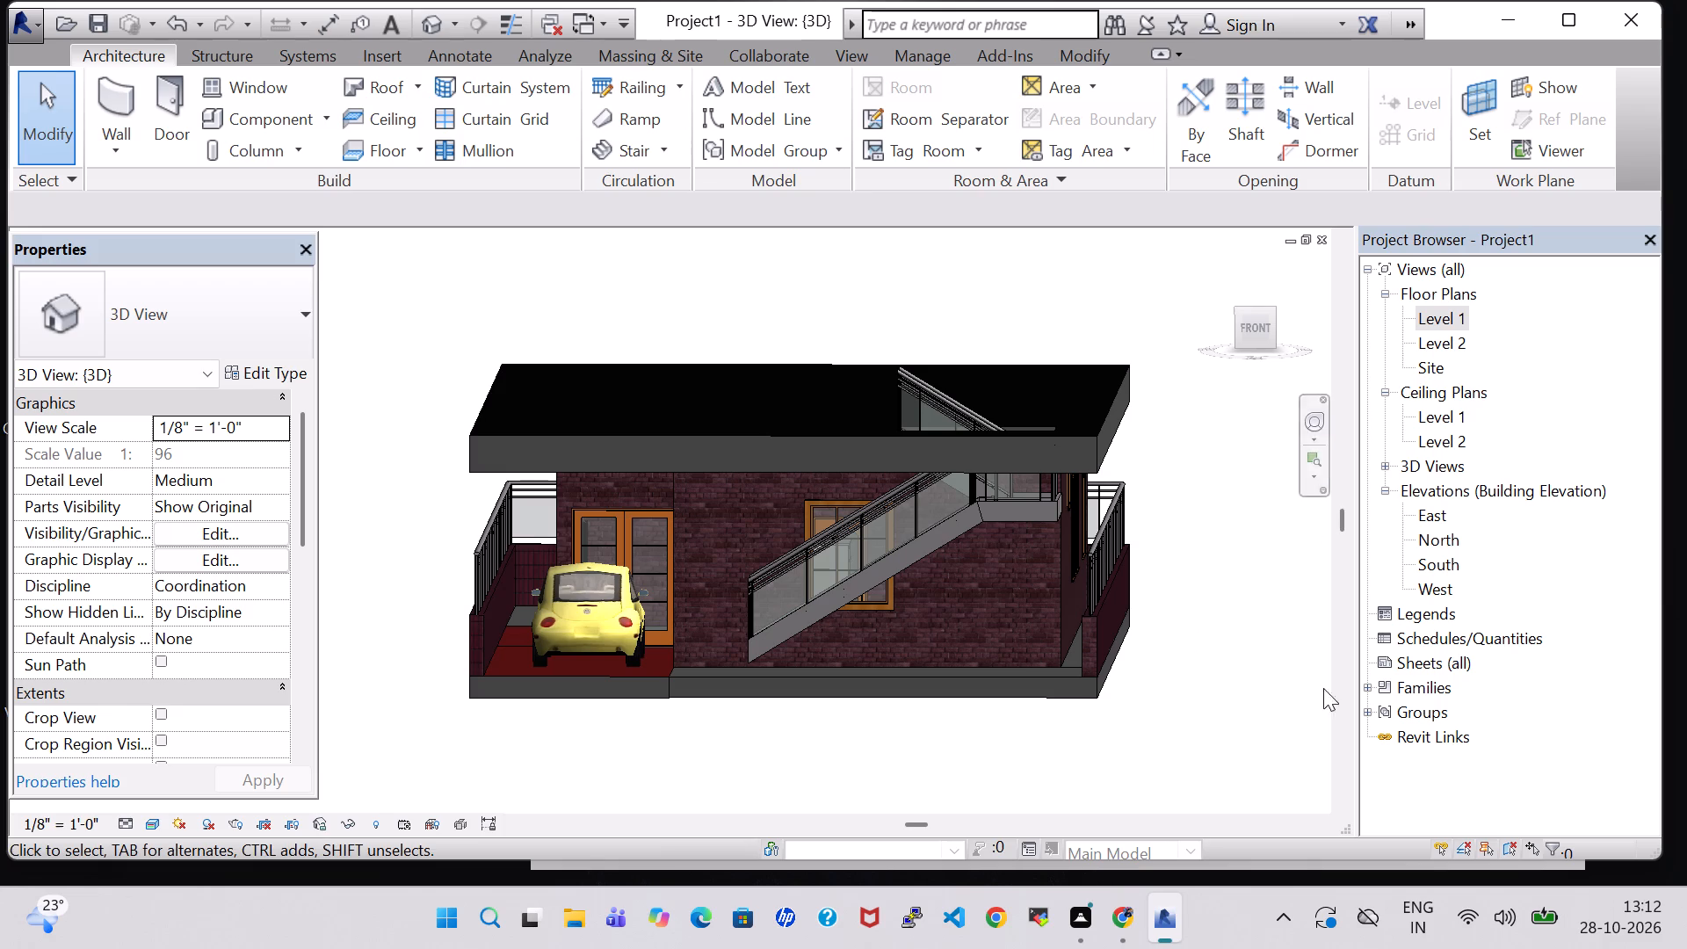
Save the project as a new Revit project file named Project104 in the work folder on the Desktop.
{"action": "left_click", "coordinate": [15, 19]}
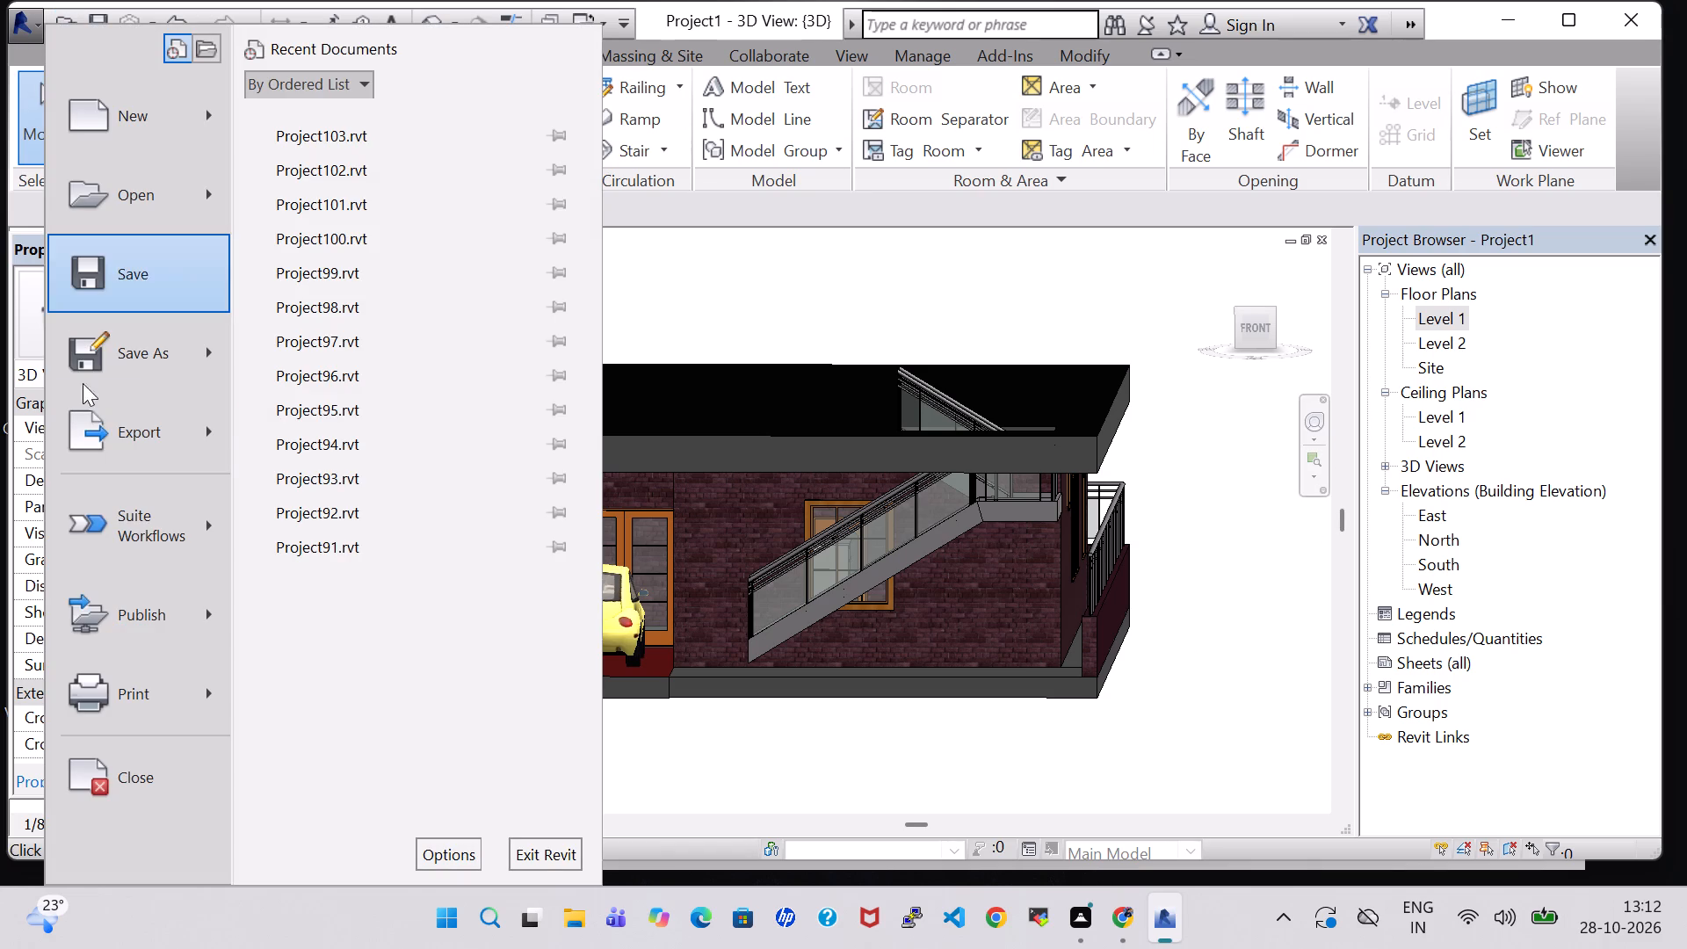
{"action": "left_click", "coordinate": [142, 345]}
{"action": "left_click", "coordinate": [399, 149]}
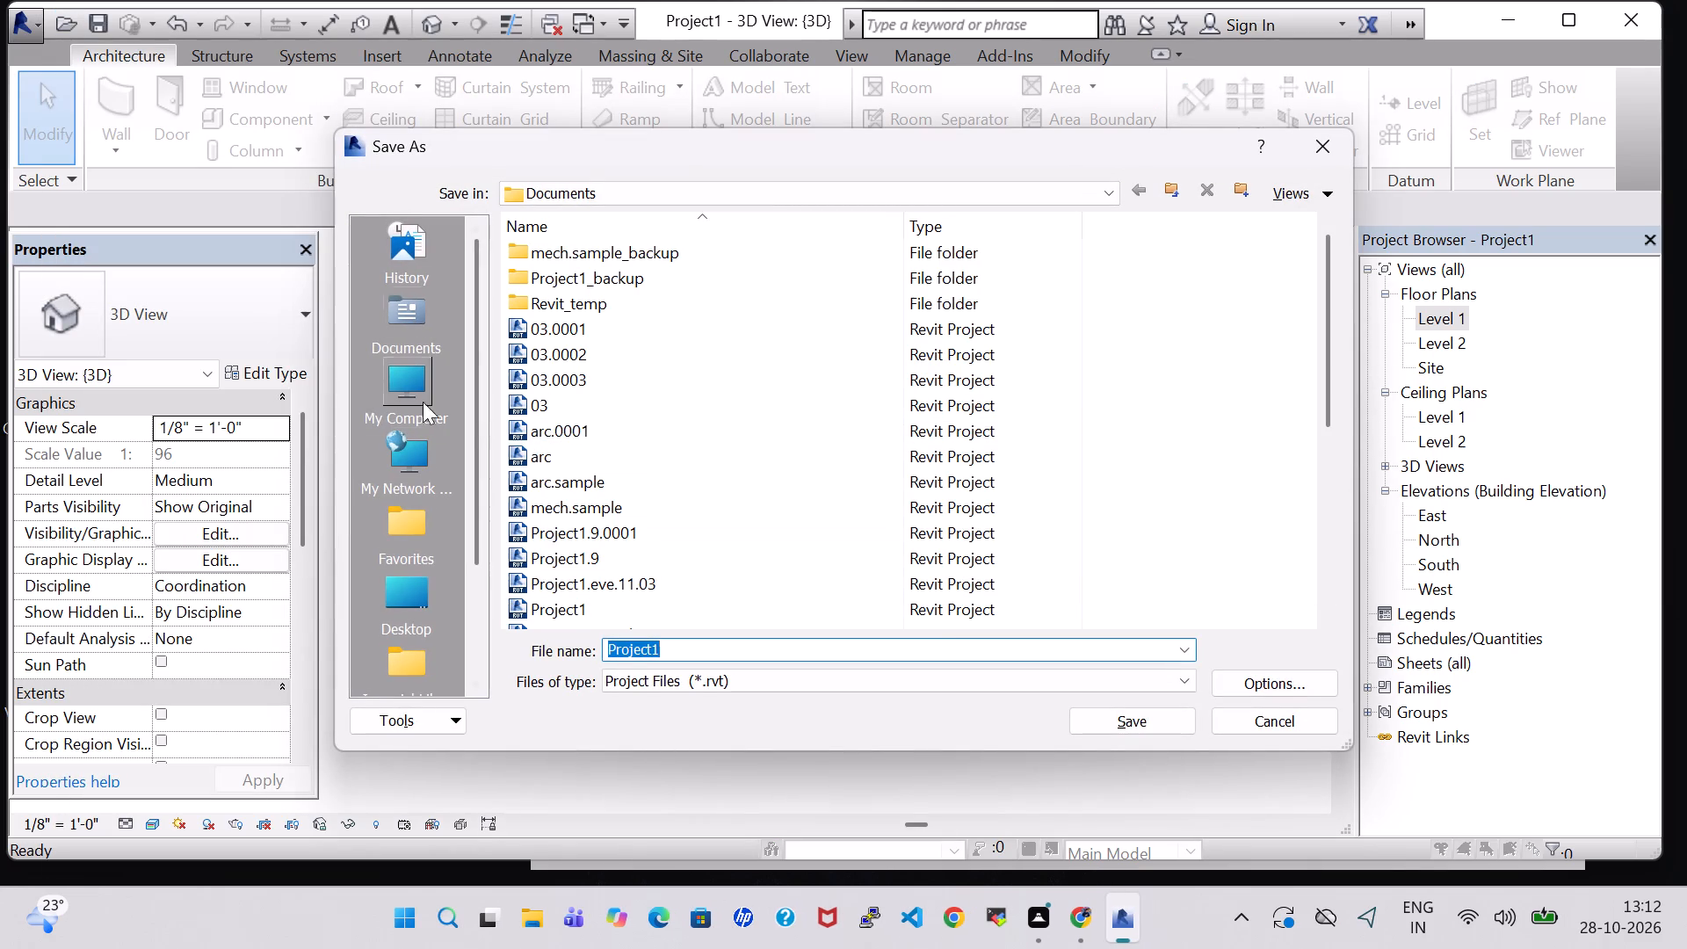
{"action": "double_click", "coordinate": [414, 593]}
{"action": "scroll", "coordinate": [635, 388], "scroll_direction": "down", "scroll_amount": 1}
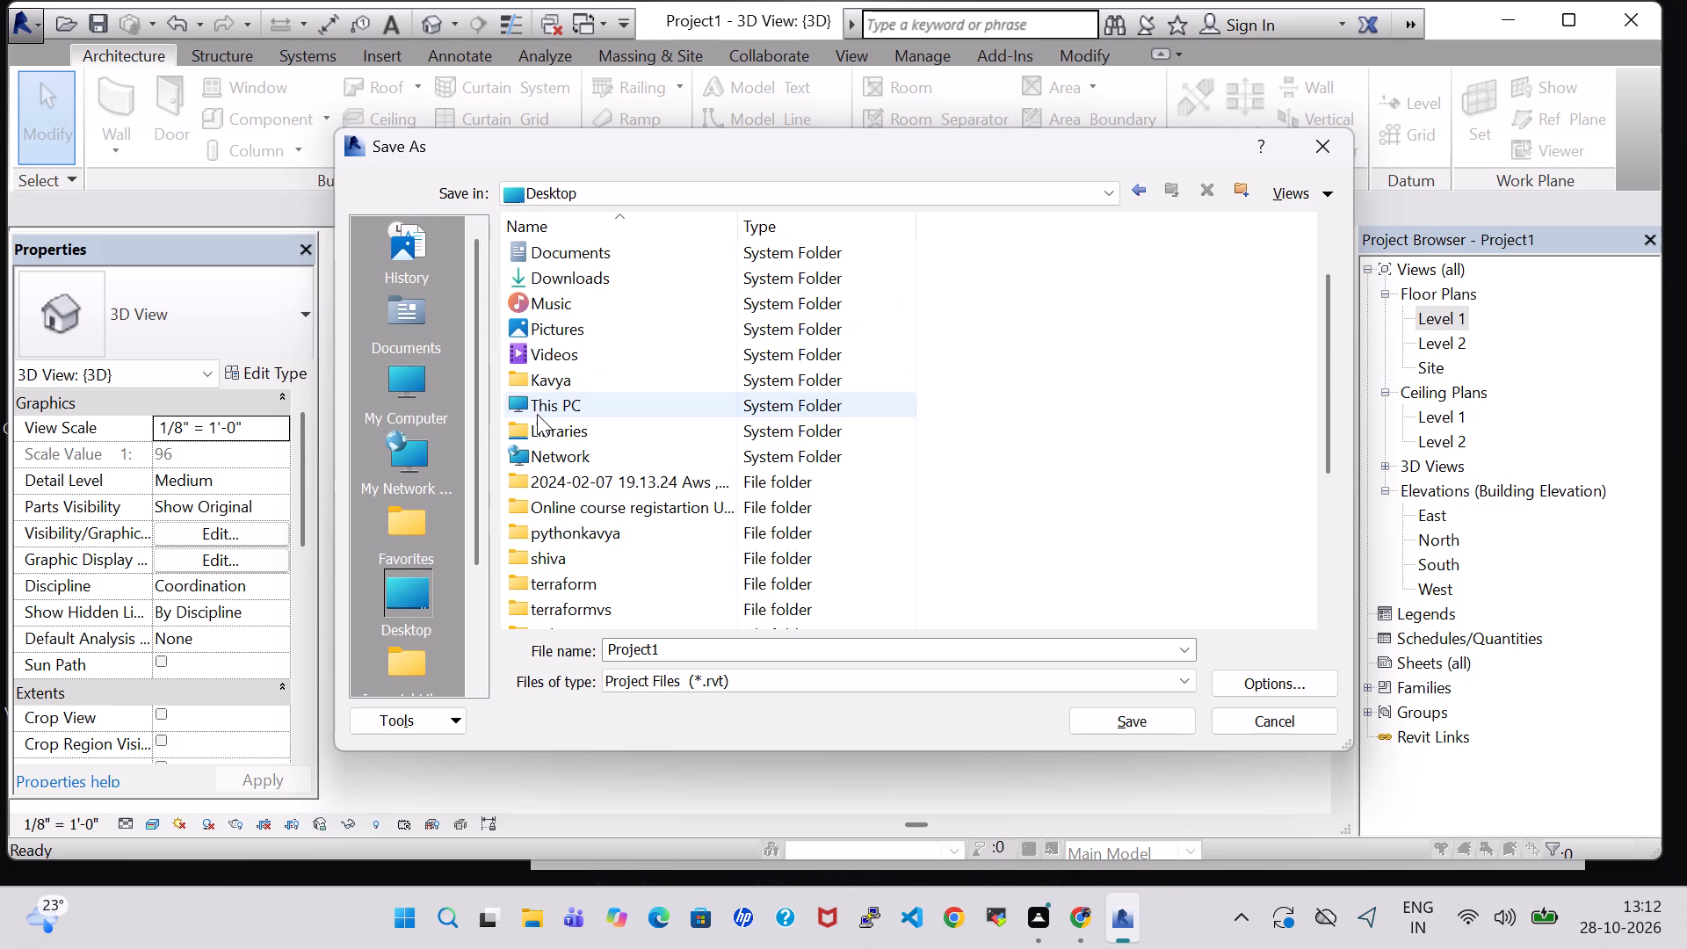
{"action": "scroll", "coordinate": [548, 550], "scroll_direction": "down", "scroll_amount": 3}
{"action": "double_click", "coordinate": [554, 427]}
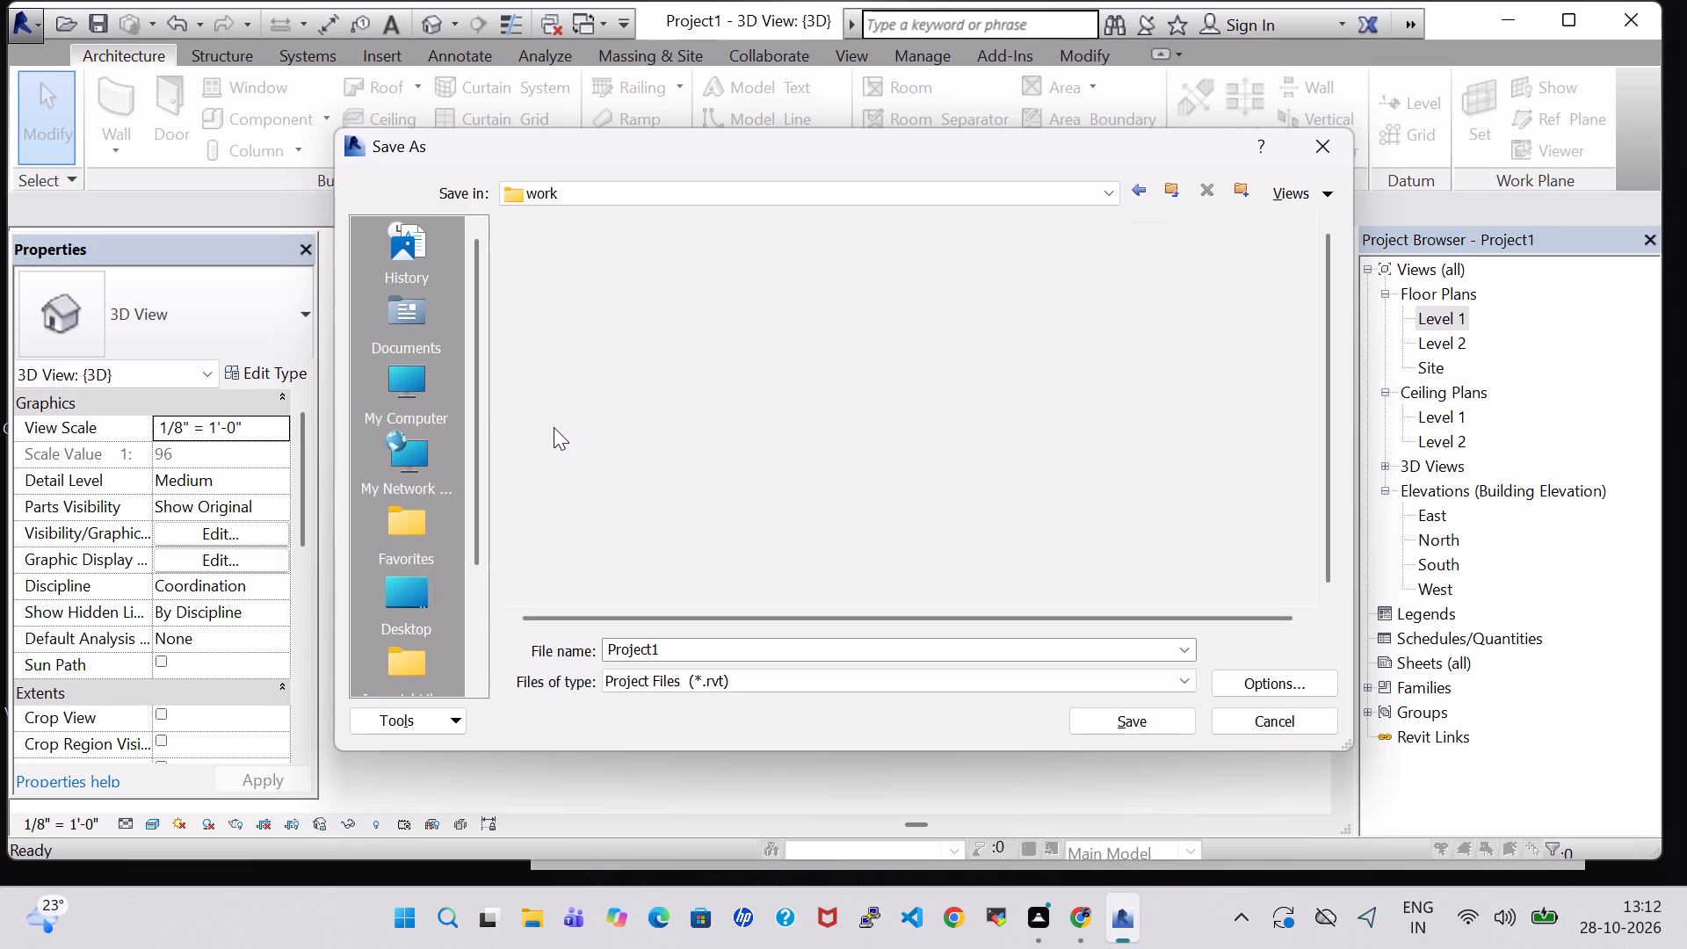
{"action": "scroll", "coordinate": [1167, 404], "scroll_direction": "down", "scroll_amount": 4}
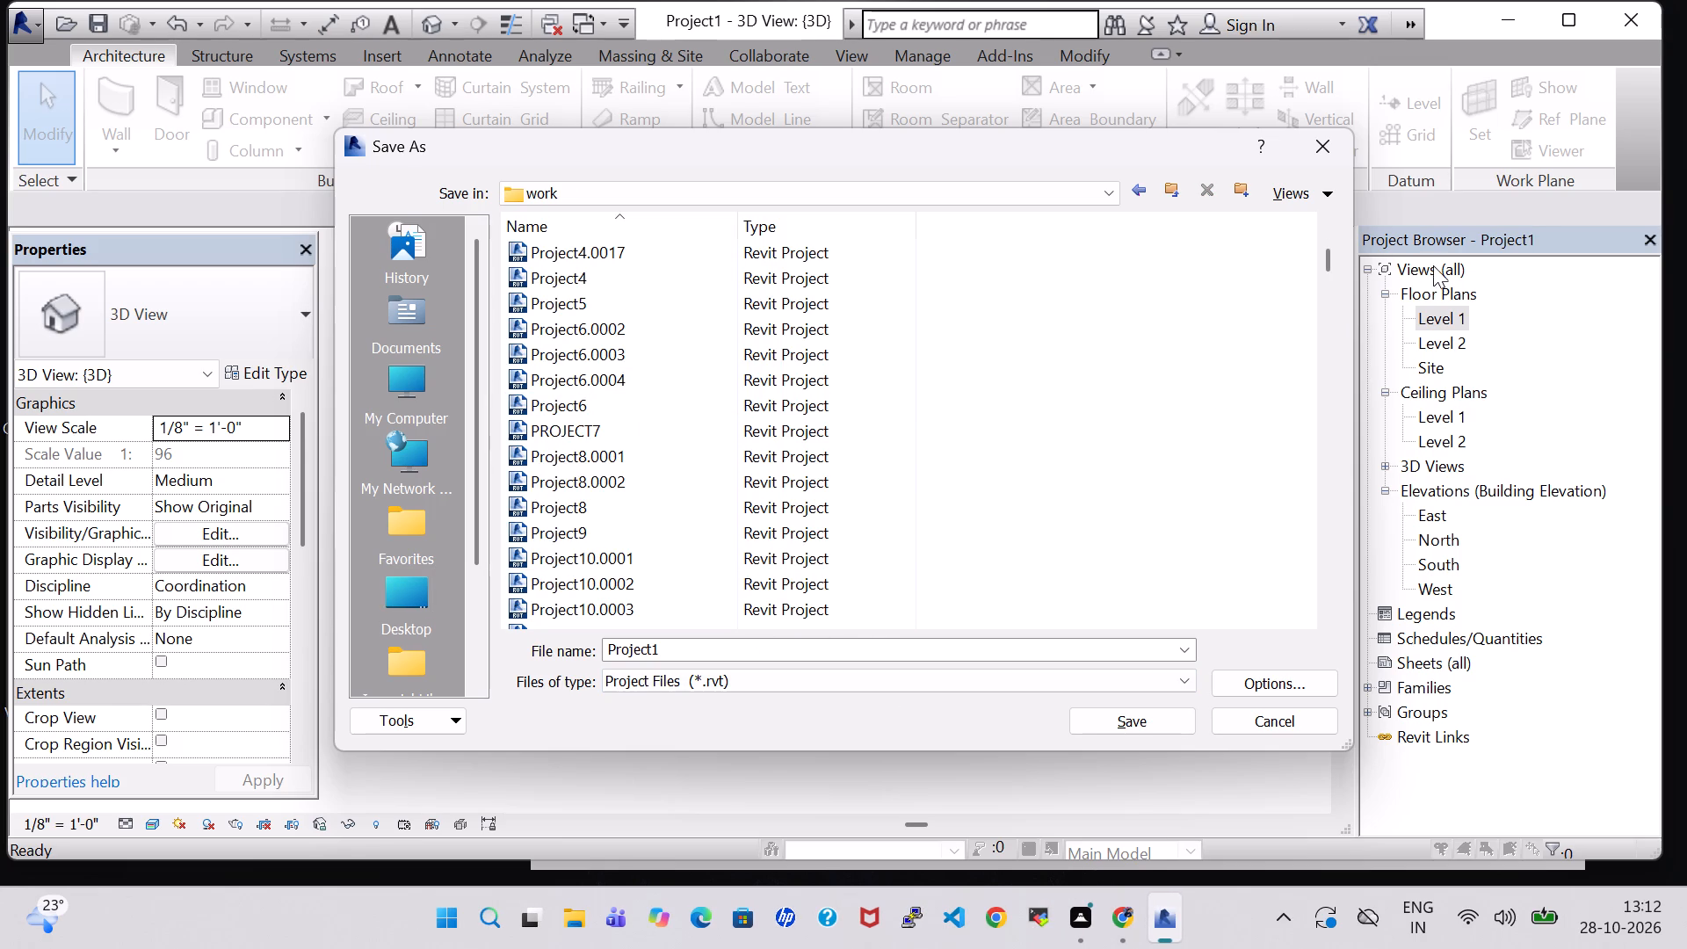
{"action": "left_click_drag", "start_coordinate": [1333, 256], "coordinate": [1334, 581]}
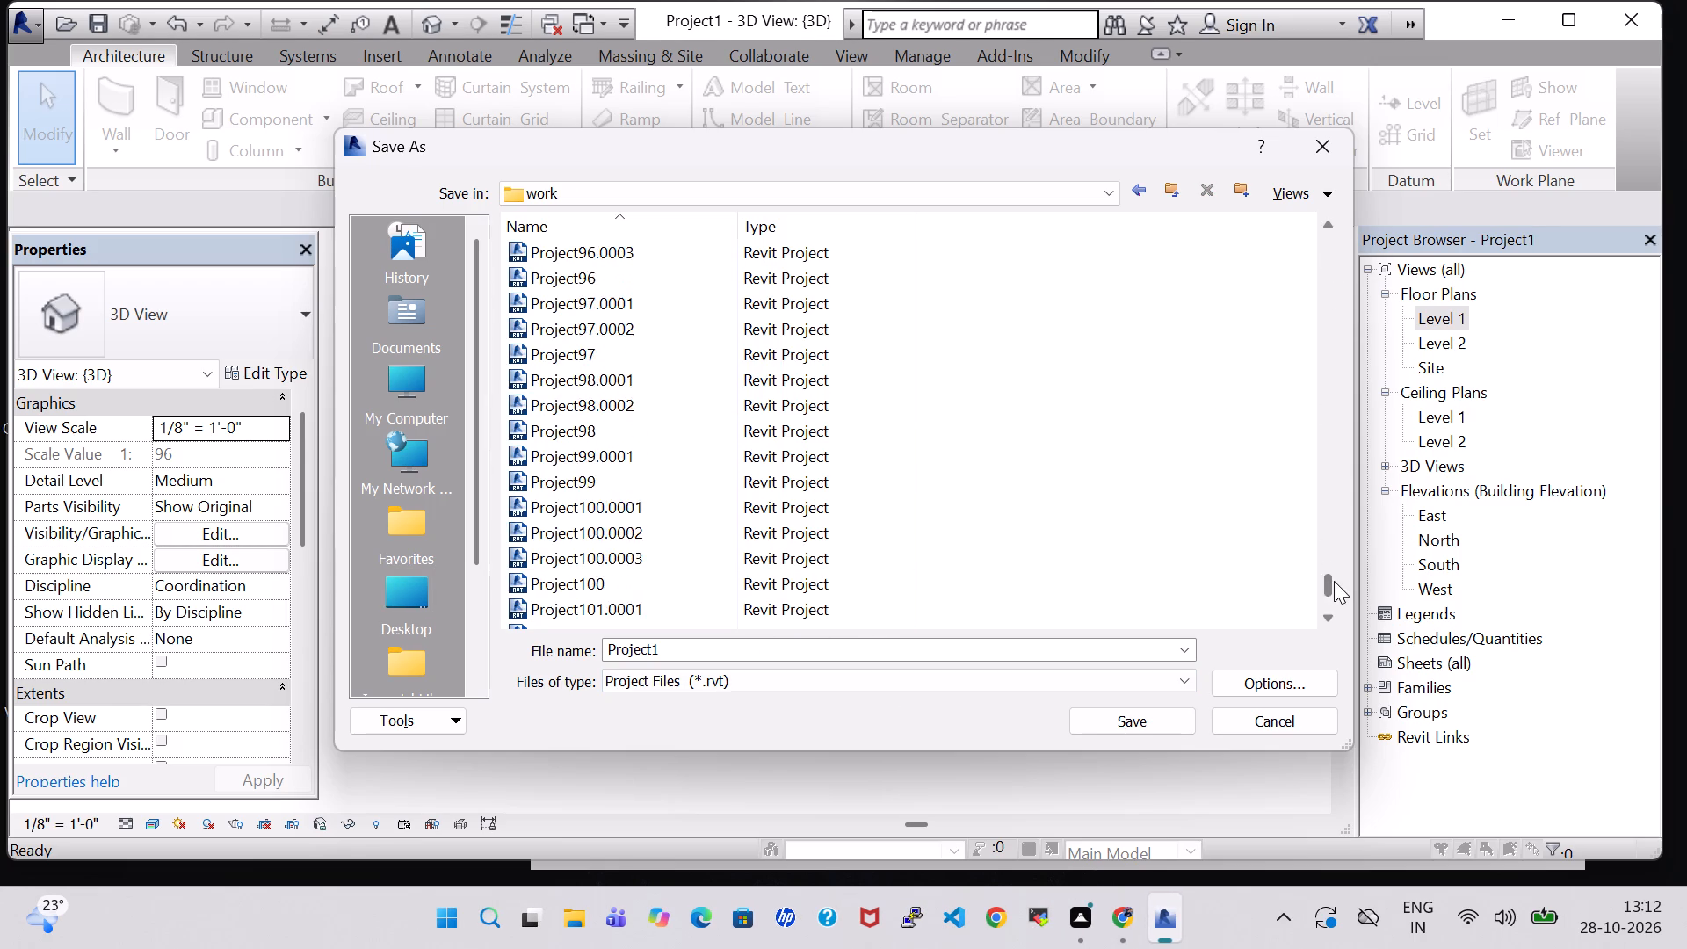
{"action": "left_click_drag", "start_coordinate": [1334, 581], "coordinate": [1336, 601]}
{"action": "triple_click", "coordinate": [713, 649]}
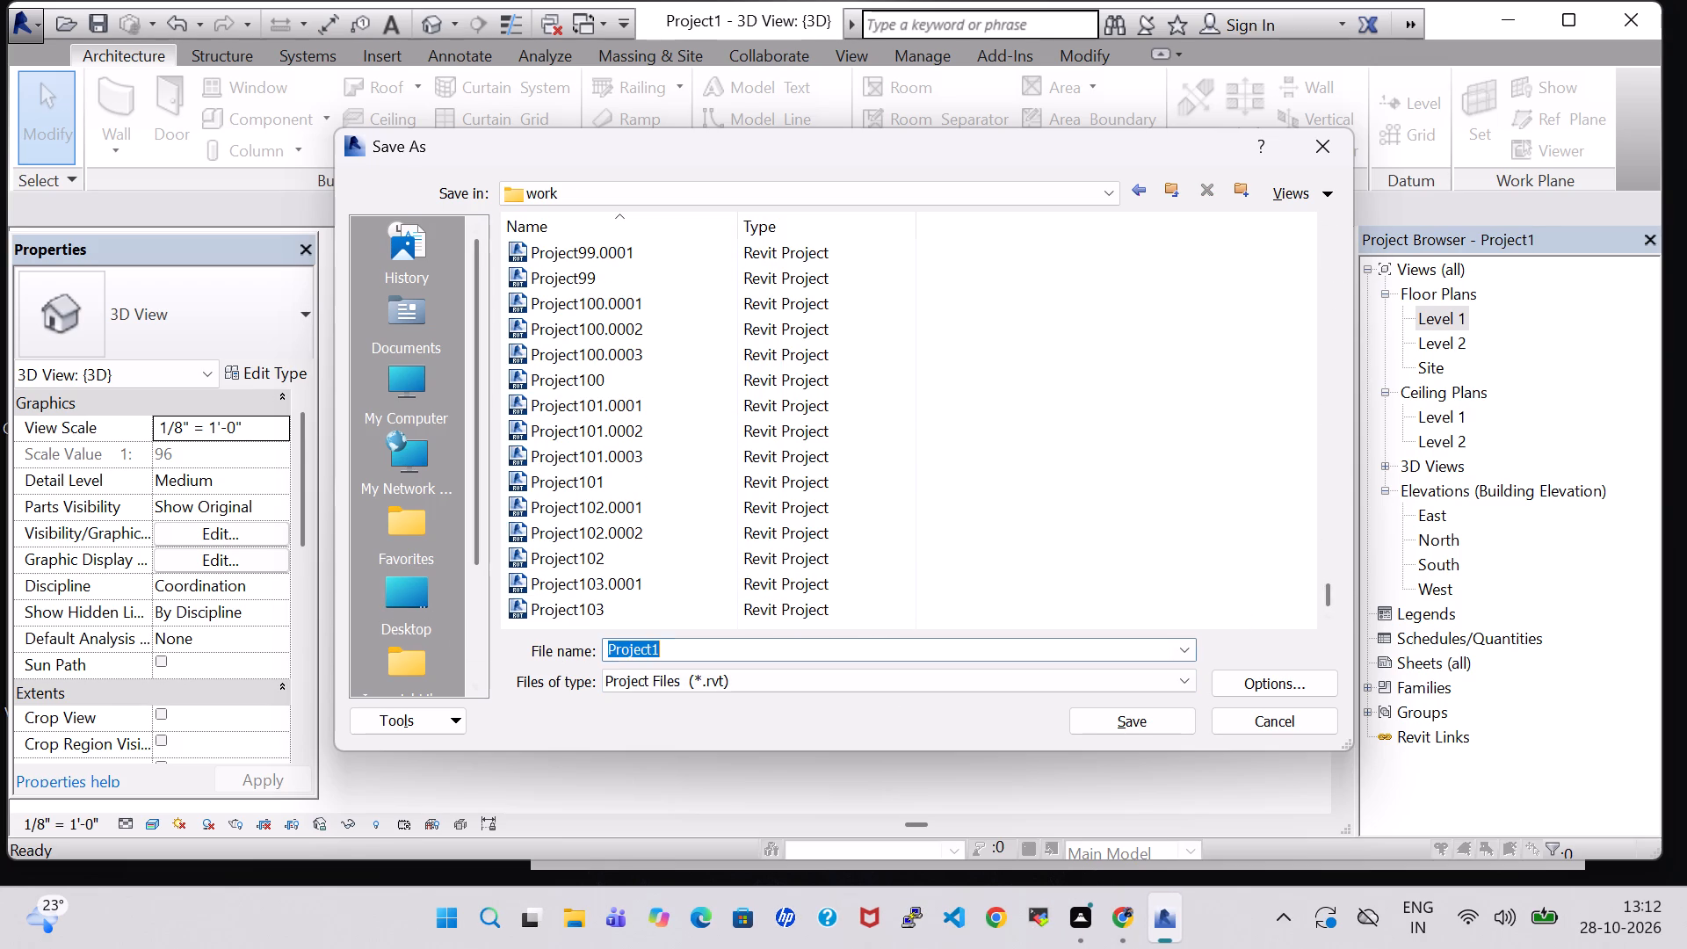
{"action": "type", "text": "04"}
{"action": "left_click", "coordinate": [1141, 728]}
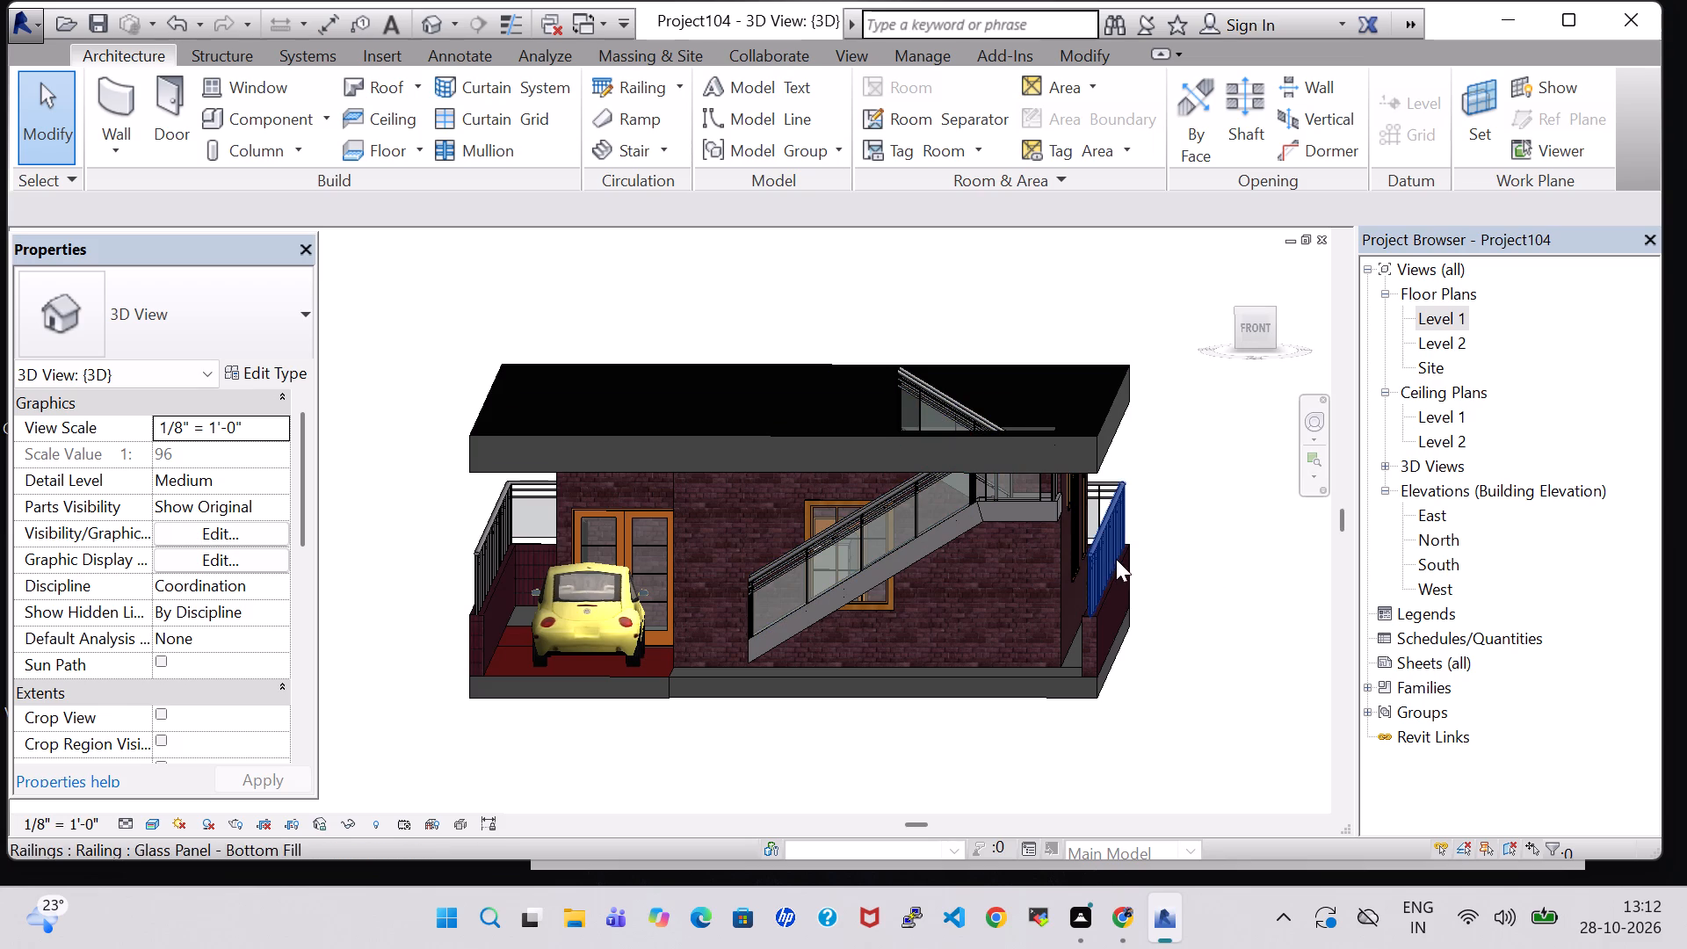
Export the model as an IFC 2x3 file named Project104 in the work folder.
{"action": "left_click", "coordinate": [18, 21]}
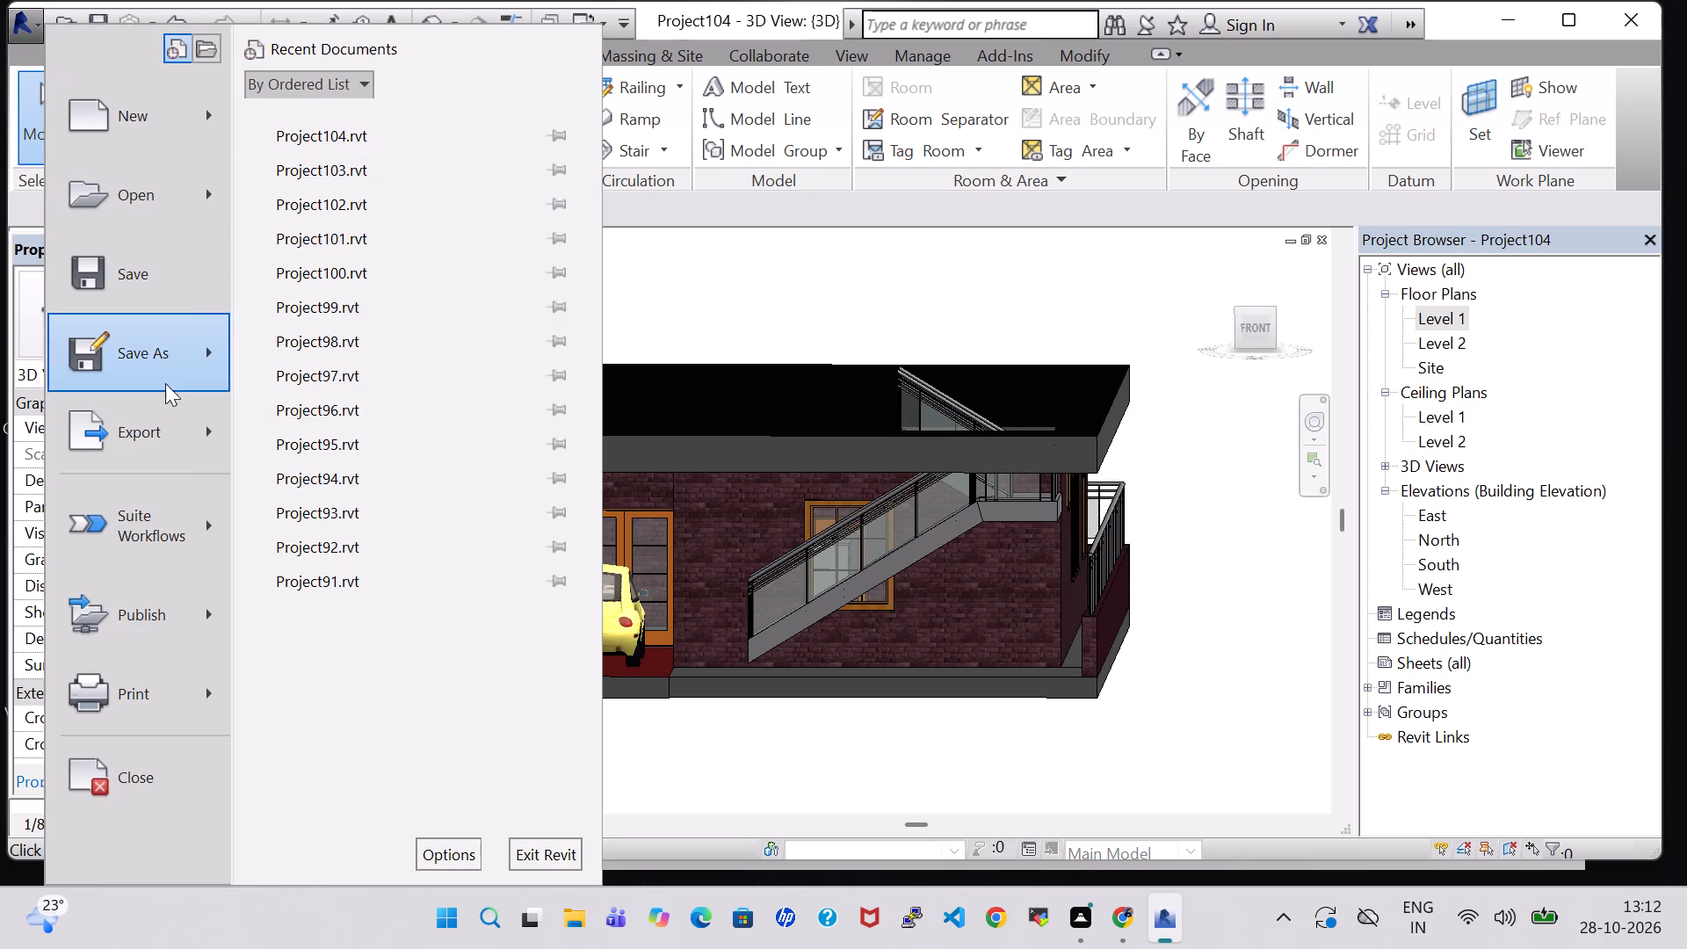
{"action": "left_click", "coordinate": [174, 431]}
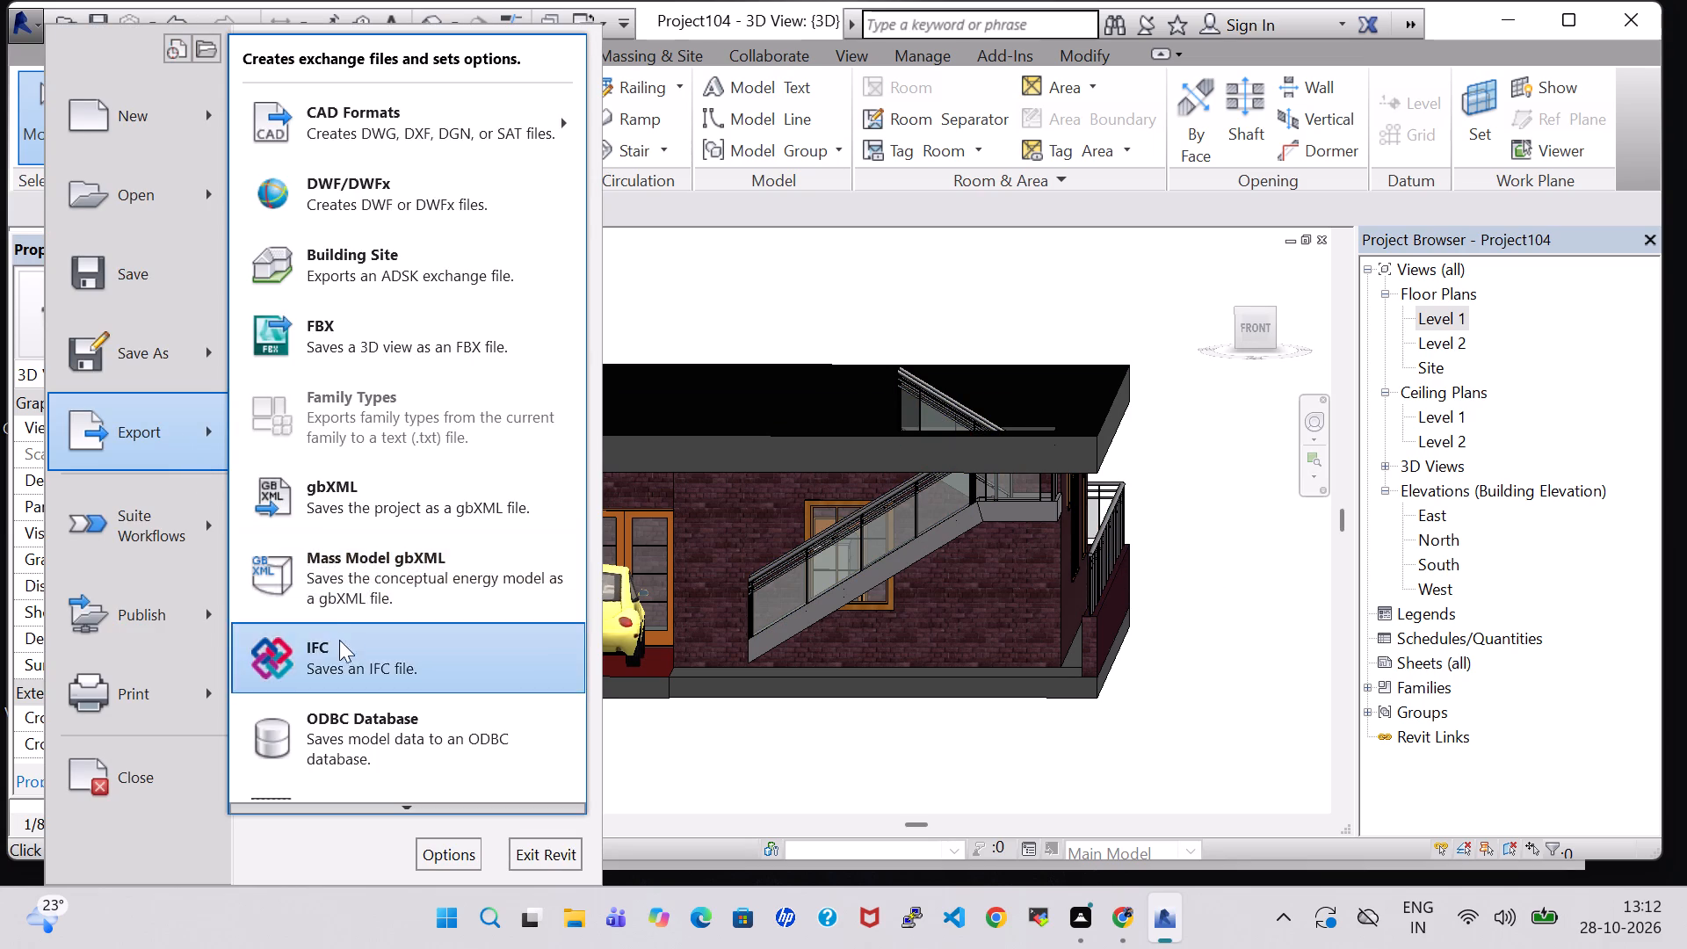
{"action": "left_click", "coordinate": [341, 647]}
{"action": "left_click", "coordinate": [1149, 701]}
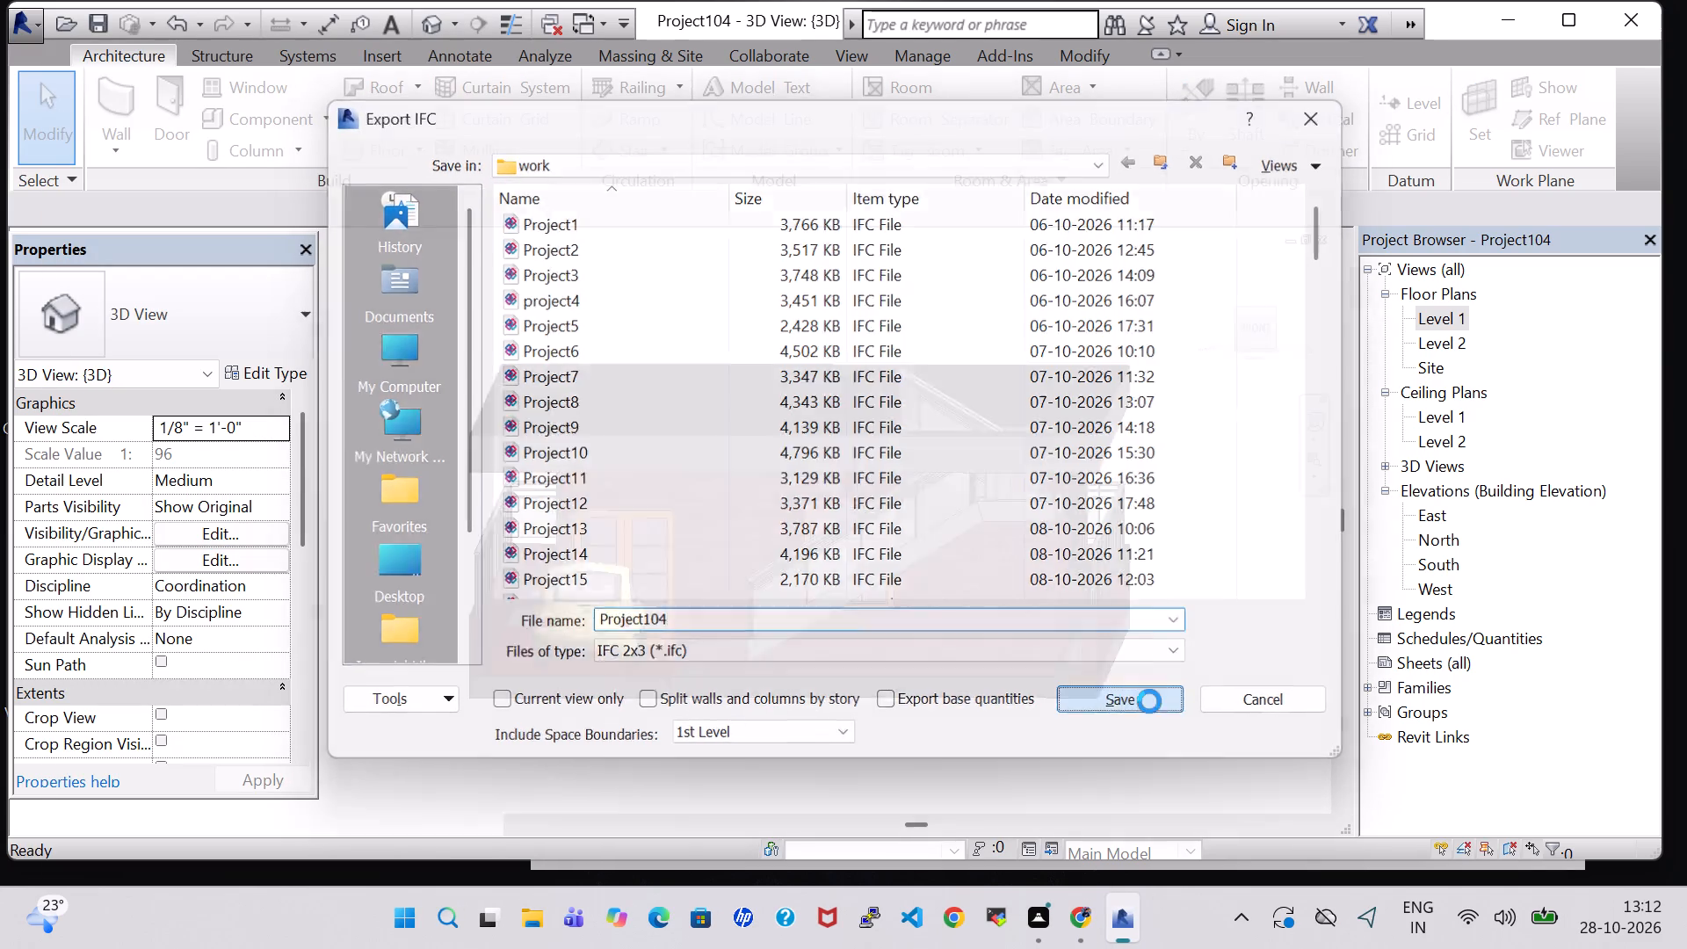